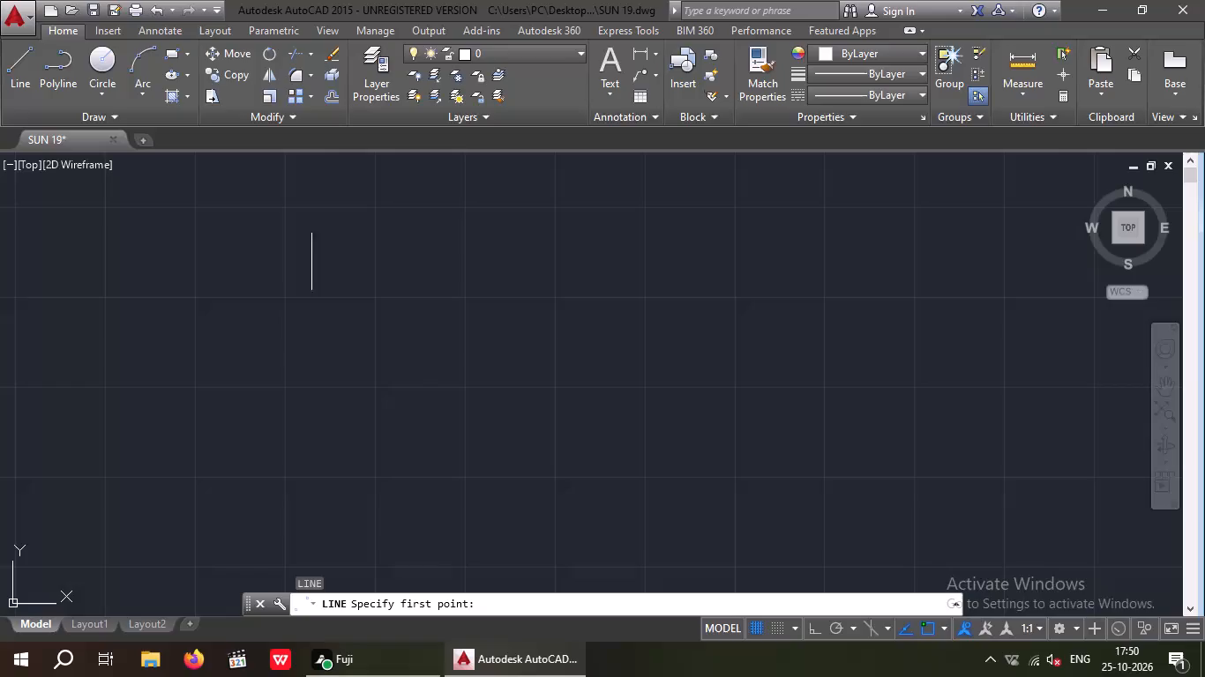
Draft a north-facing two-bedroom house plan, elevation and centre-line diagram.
Draw a 35' wide by 52' high rectangle from connected lines with Ortho on, closing it at the starting corner.
{"action": "left_click_drag", "start_coordinate": [288, 299], "coordinate": [303, 301]}
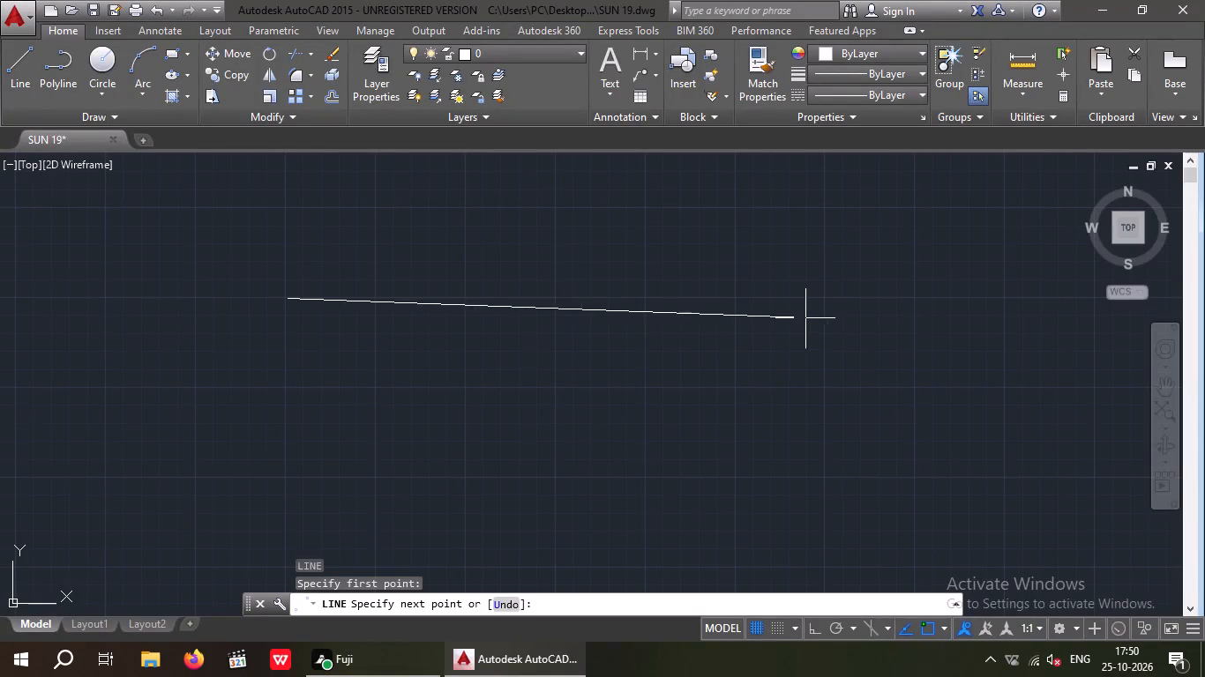
{"action": "left_click_drag", "start_coordinate": [815, 633], "coordinate": [805, 614]}
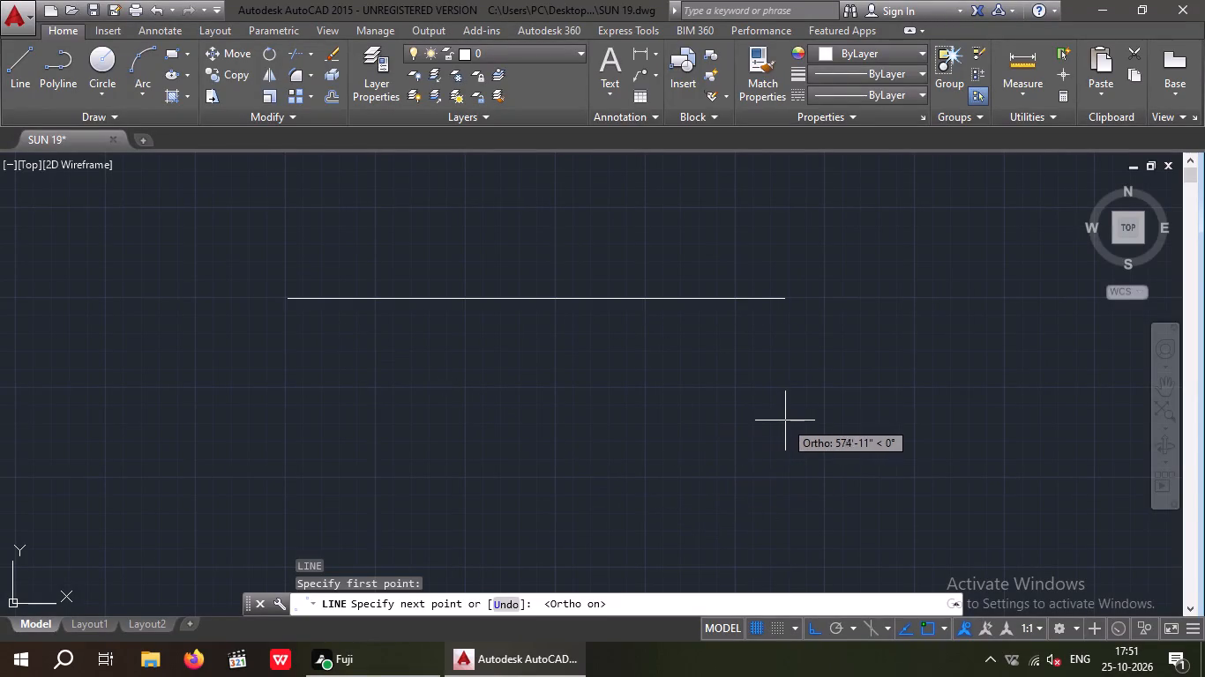
{"action": "type", "text": "35'"}
{"action": "key", "text": "Return"}
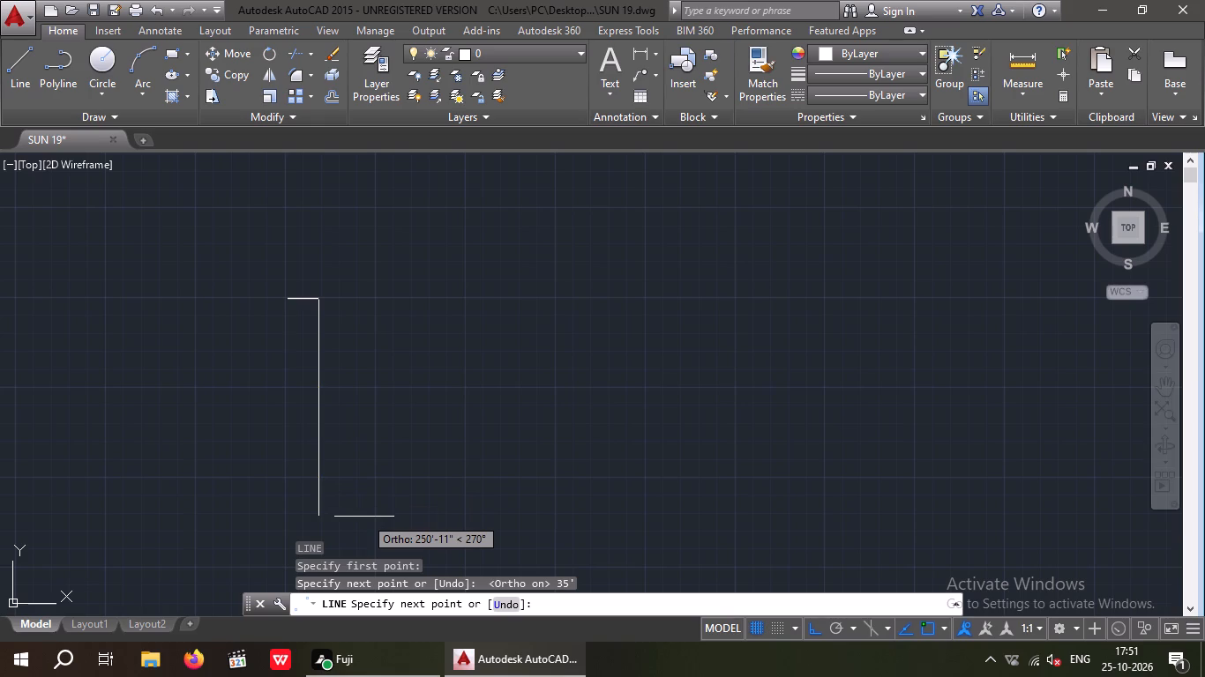
{"action": "type", "text": "52'"}
{"action": "key", "text": "Return"}
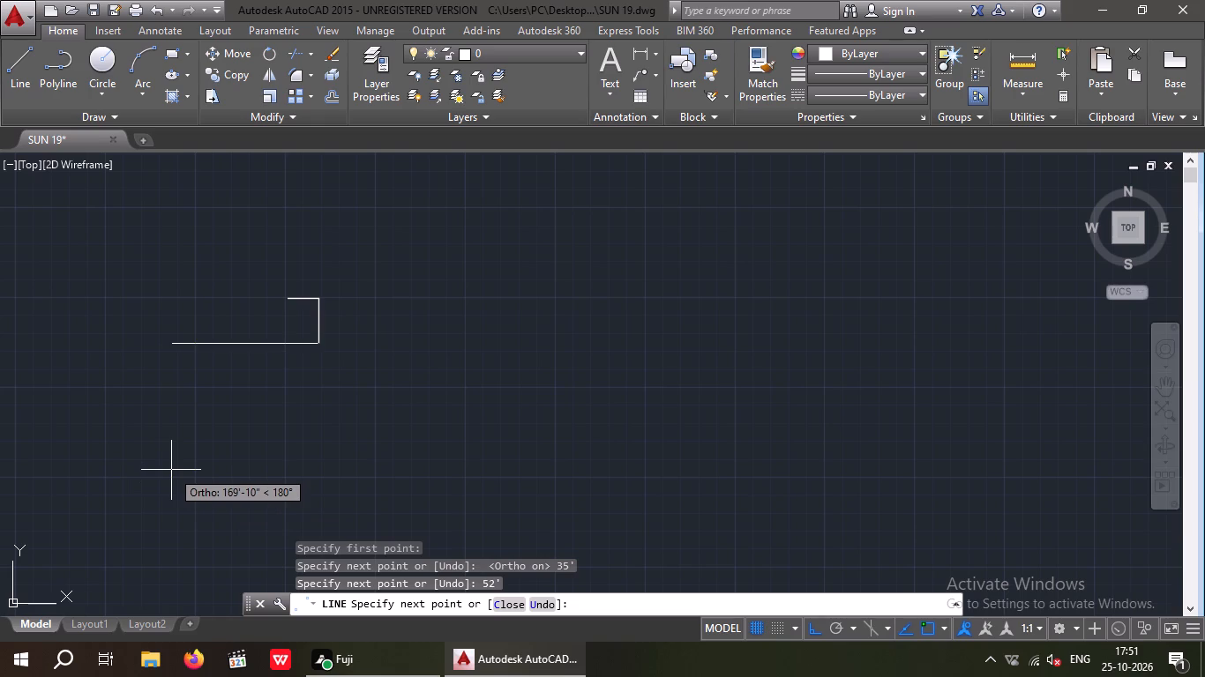
{"action": "type", "text": "35'"}
{"action": "key", "text": "Return"}
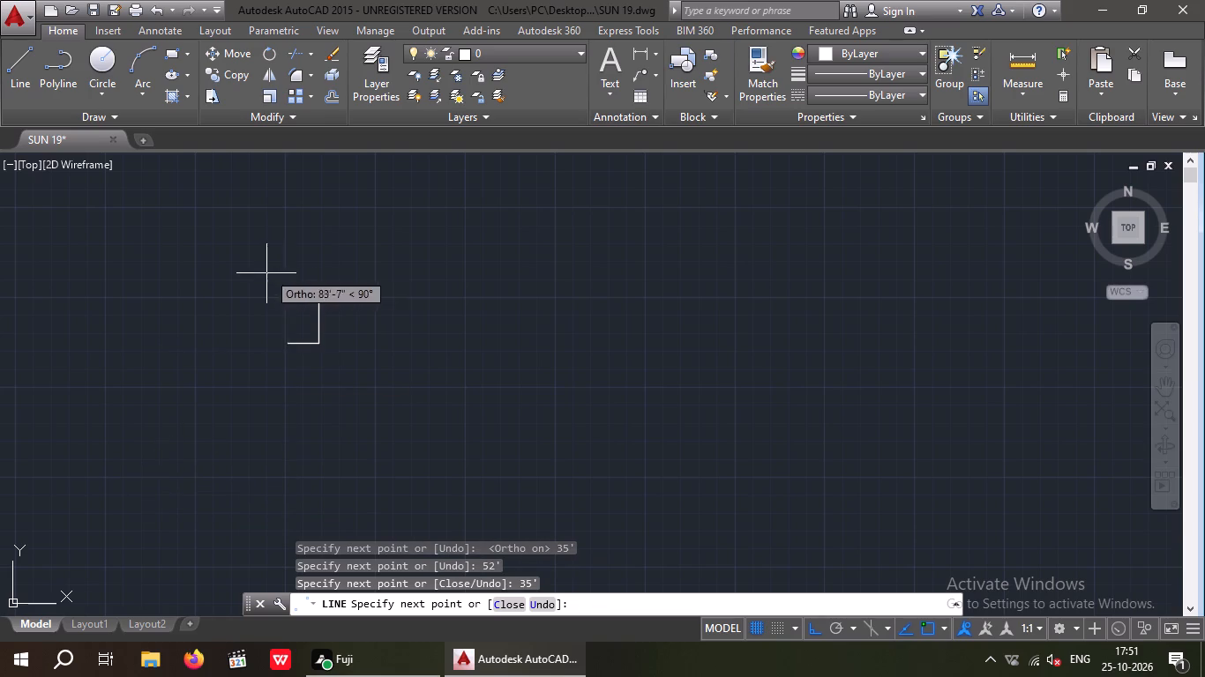
{"action": "scroll", "coordinate": [265, 277], "scroll_direction": "up", "scroll_amount": 4}
{"action": "left_click", "coordinate": [388, 401]}
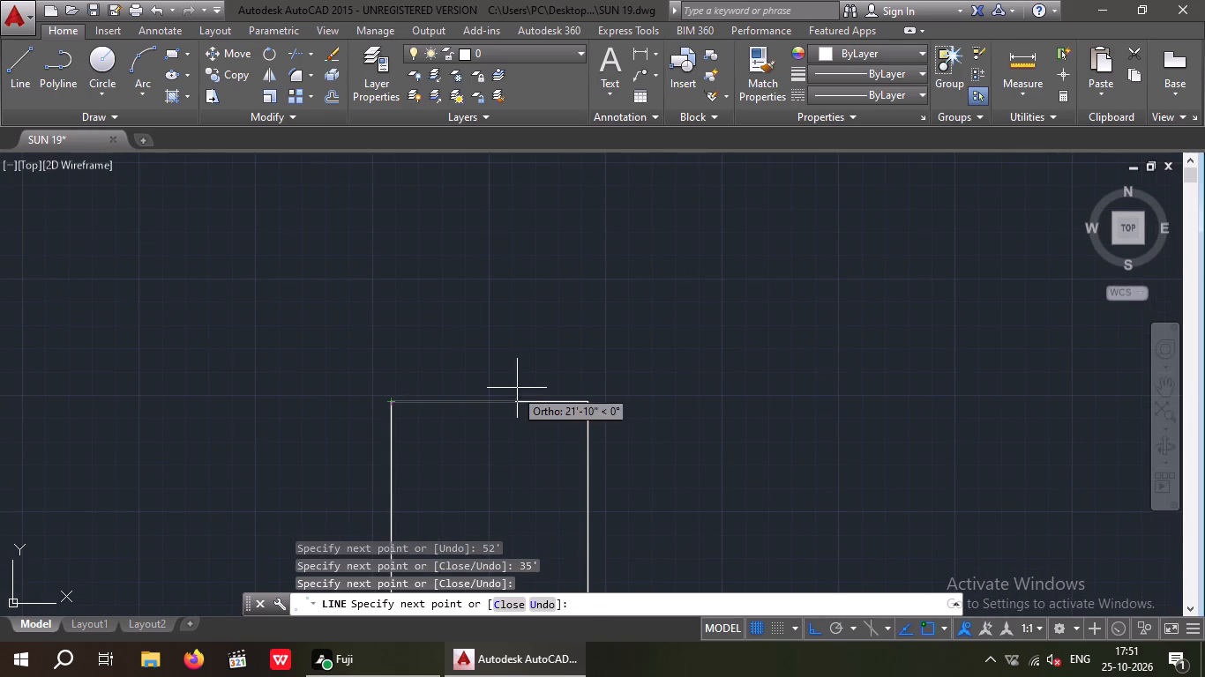
{"action": "key", "text": "Escape"}
{"action": "key", "text": "Escape"}
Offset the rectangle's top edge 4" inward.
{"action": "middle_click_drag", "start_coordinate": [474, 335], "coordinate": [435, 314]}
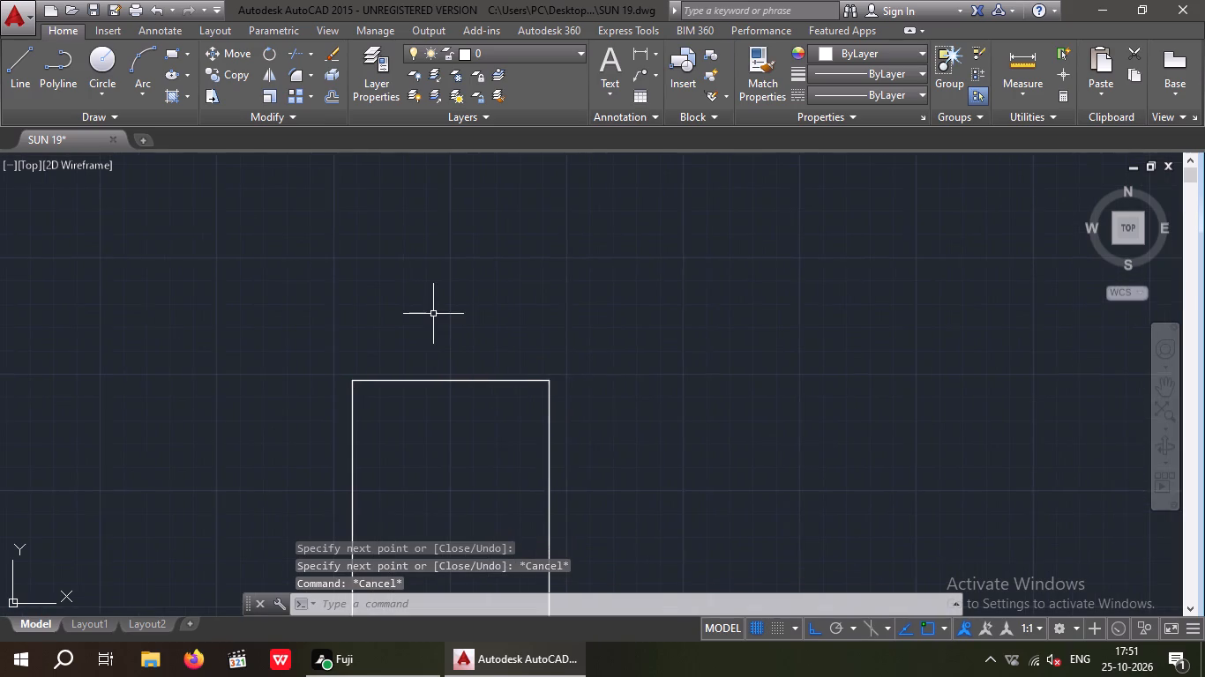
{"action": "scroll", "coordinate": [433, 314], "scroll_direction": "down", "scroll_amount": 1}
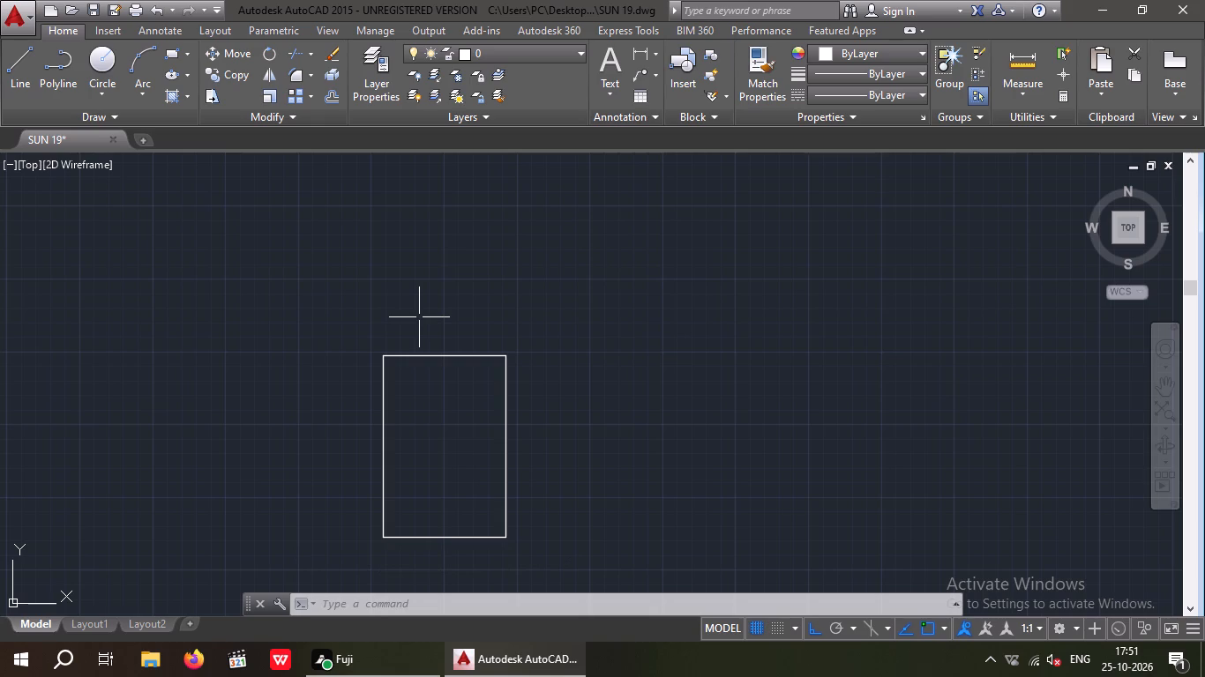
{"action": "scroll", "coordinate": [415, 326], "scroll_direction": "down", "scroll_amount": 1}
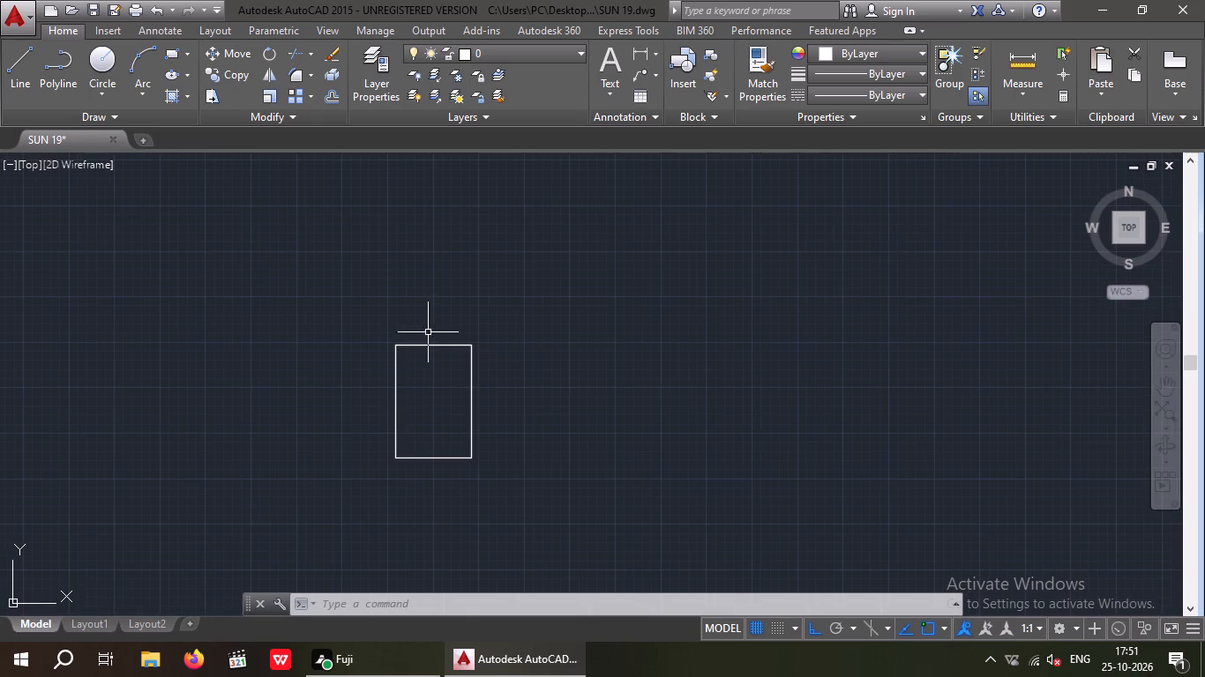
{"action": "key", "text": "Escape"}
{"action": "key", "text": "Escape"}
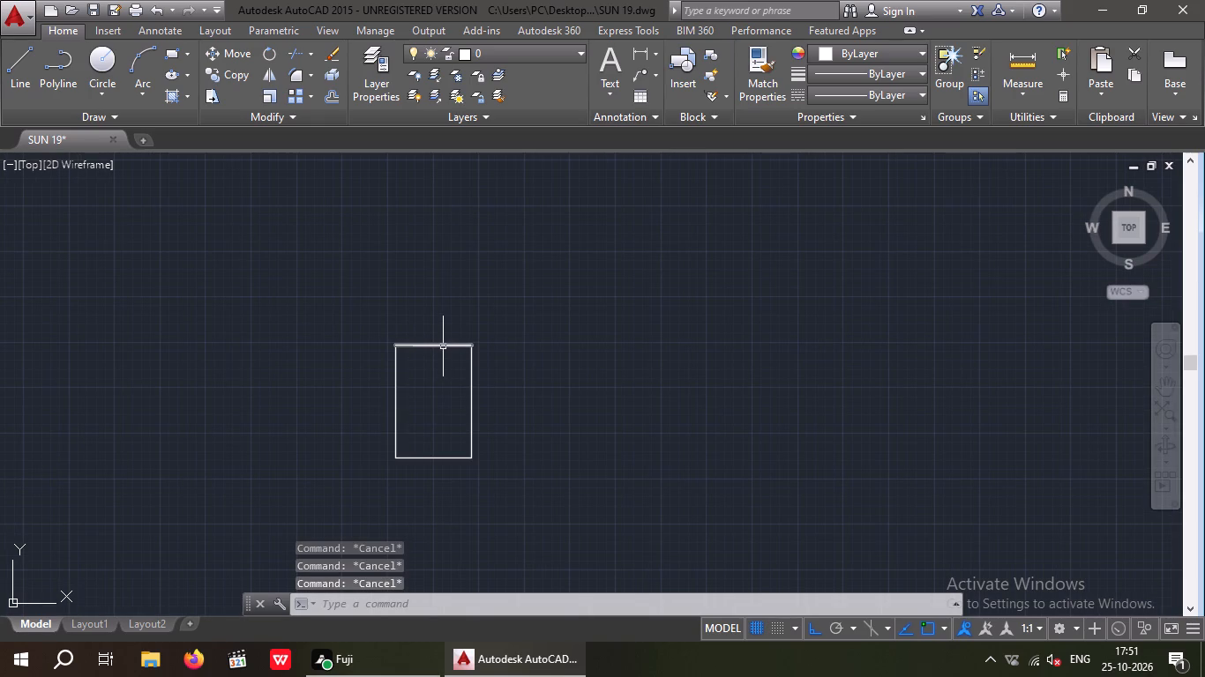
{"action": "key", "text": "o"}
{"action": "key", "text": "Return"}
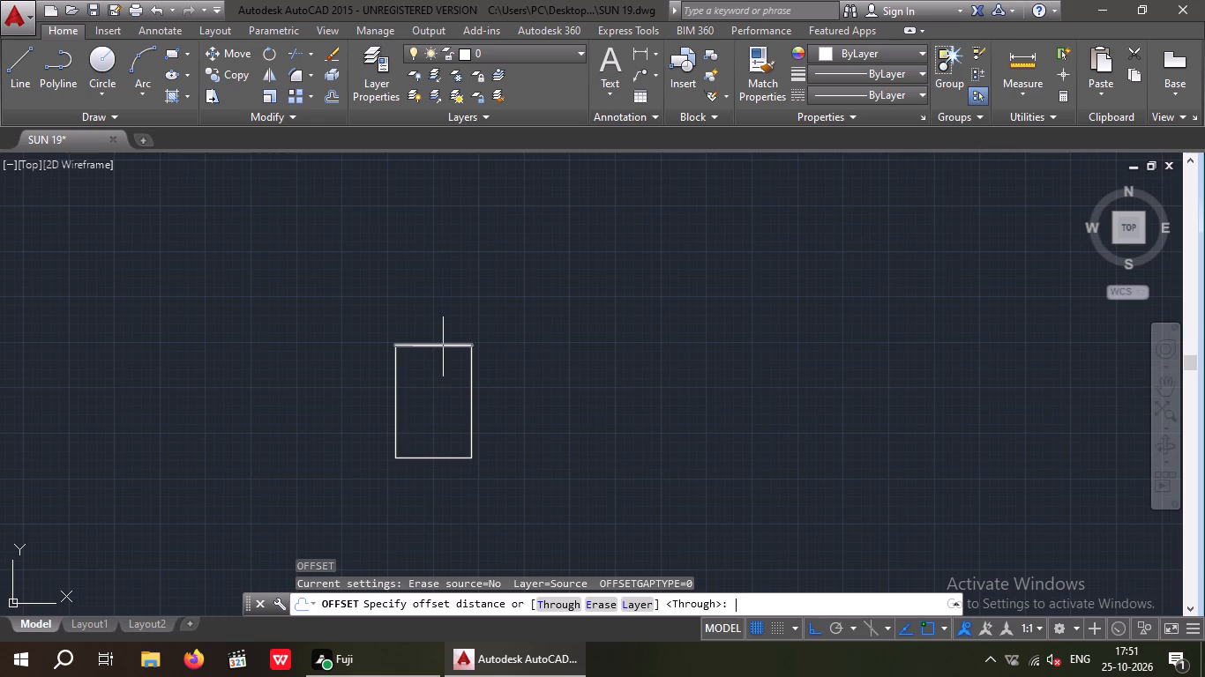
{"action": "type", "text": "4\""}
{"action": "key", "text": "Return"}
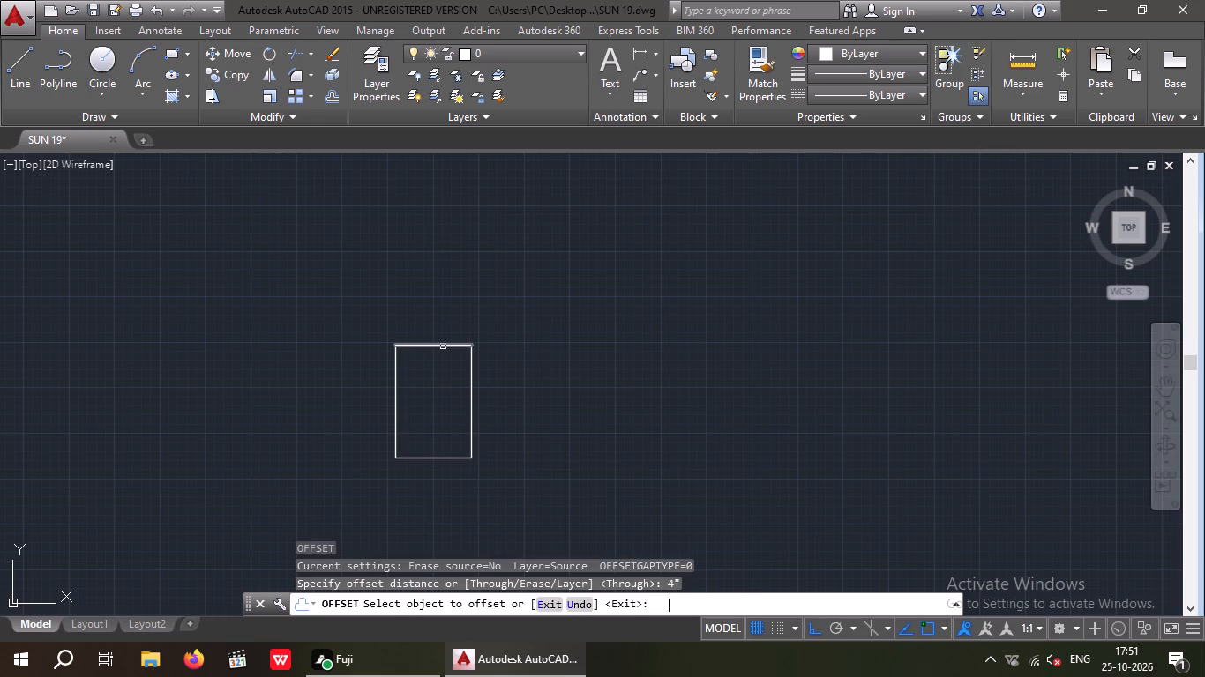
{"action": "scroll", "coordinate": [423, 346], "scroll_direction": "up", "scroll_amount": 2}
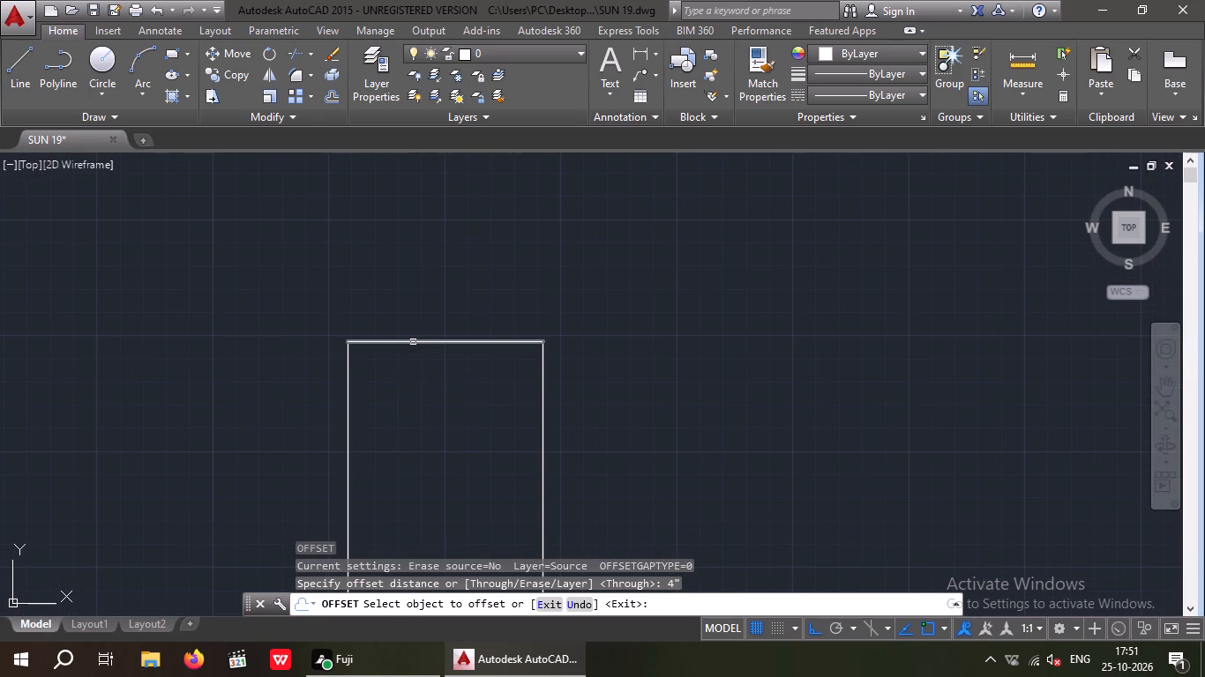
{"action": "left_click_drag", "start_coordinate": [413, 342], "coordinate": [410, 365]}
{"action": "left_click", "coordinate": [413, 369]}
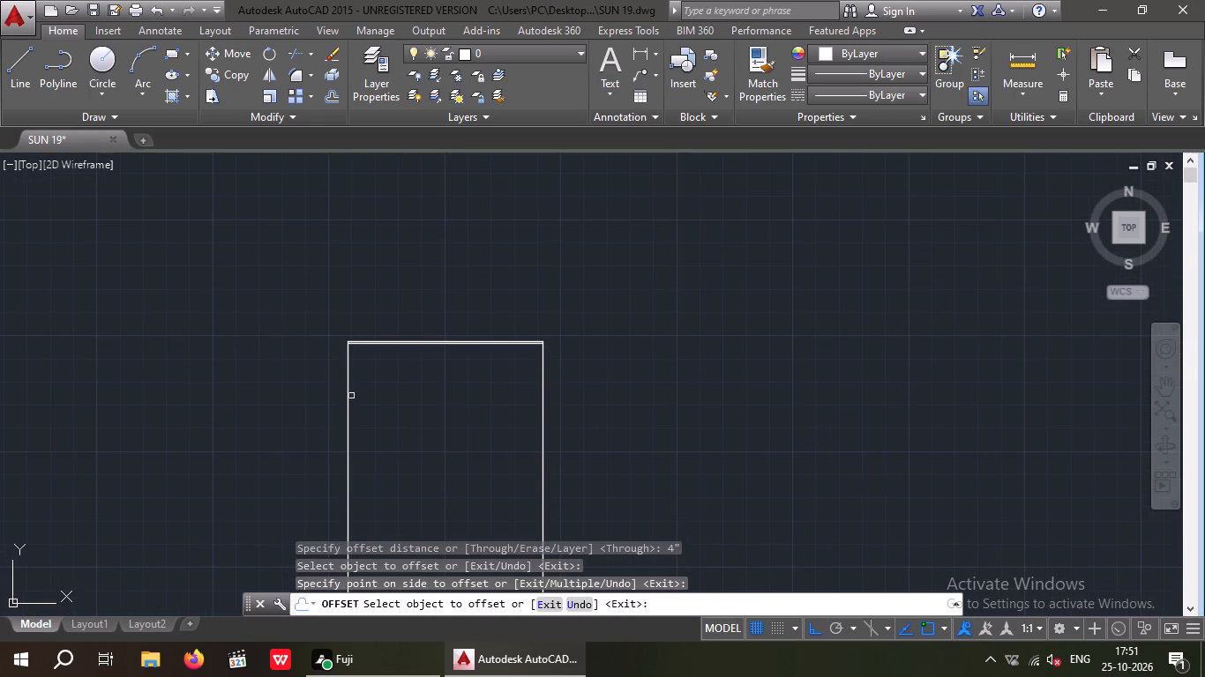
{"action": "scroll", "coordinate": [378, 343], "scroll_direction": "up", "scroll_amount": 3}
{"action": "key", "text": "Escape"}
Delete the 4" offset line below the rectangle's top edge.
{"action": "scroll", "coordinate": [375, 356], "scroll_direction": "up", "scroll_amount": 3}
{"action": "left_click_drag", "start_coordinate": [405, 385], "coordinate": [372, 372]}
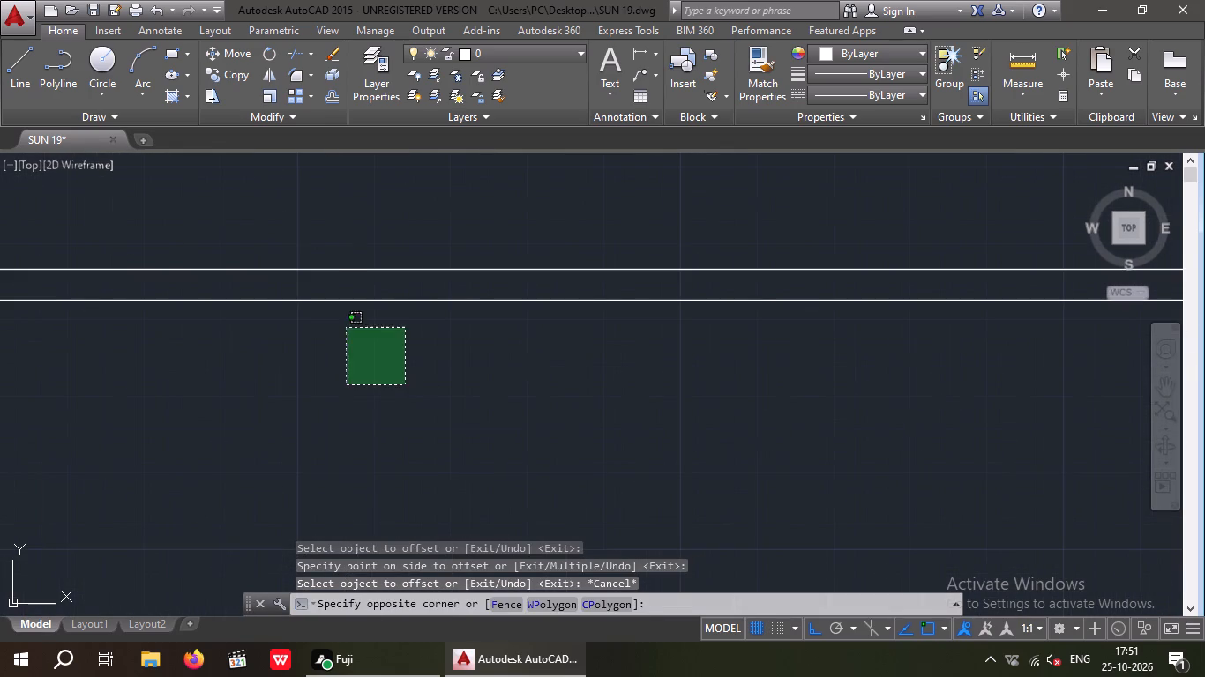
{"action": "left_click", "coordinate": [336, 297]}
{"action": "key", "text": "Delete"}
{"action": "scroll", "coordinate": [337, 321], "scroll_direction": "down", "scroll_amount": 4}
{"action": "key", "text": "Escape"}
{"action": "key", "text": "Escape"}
Offset the rectangle's top and left edges 6" inward.
{"action": "key", "text": "o"}
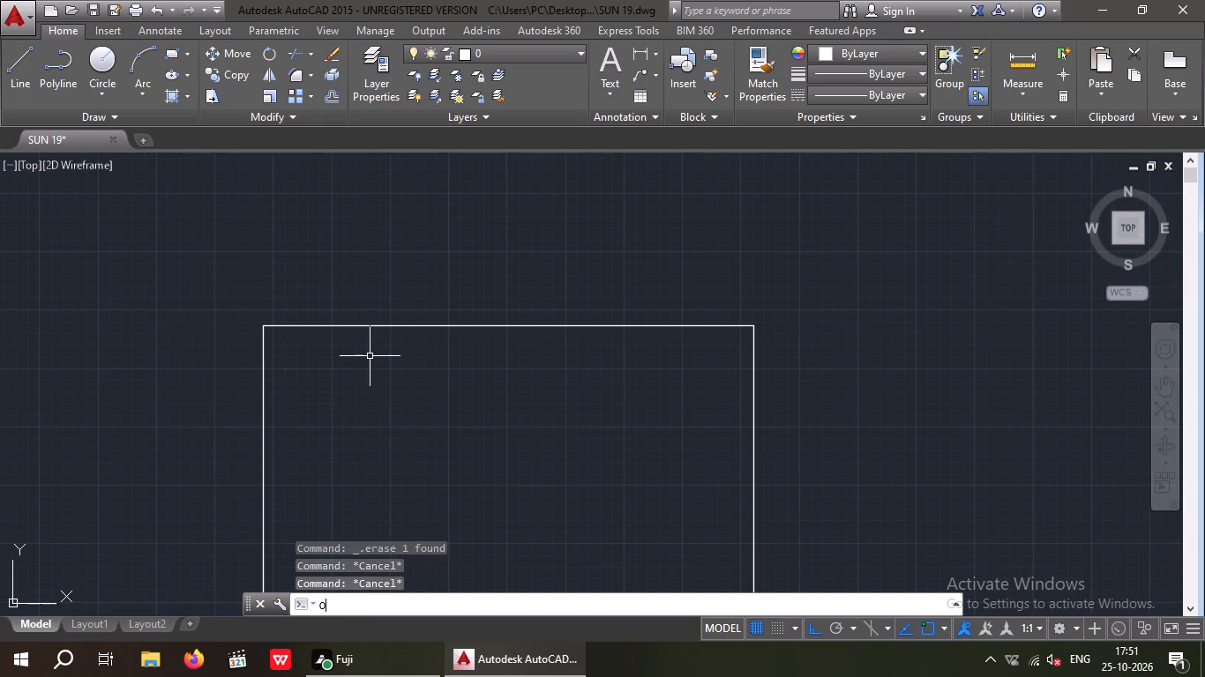
{"action": "key", "text": "Escape"}
{"action": "key", "text": "Escape"}
{"action": "key", "text": "o"}
{"action": "key", "text": "Return"}
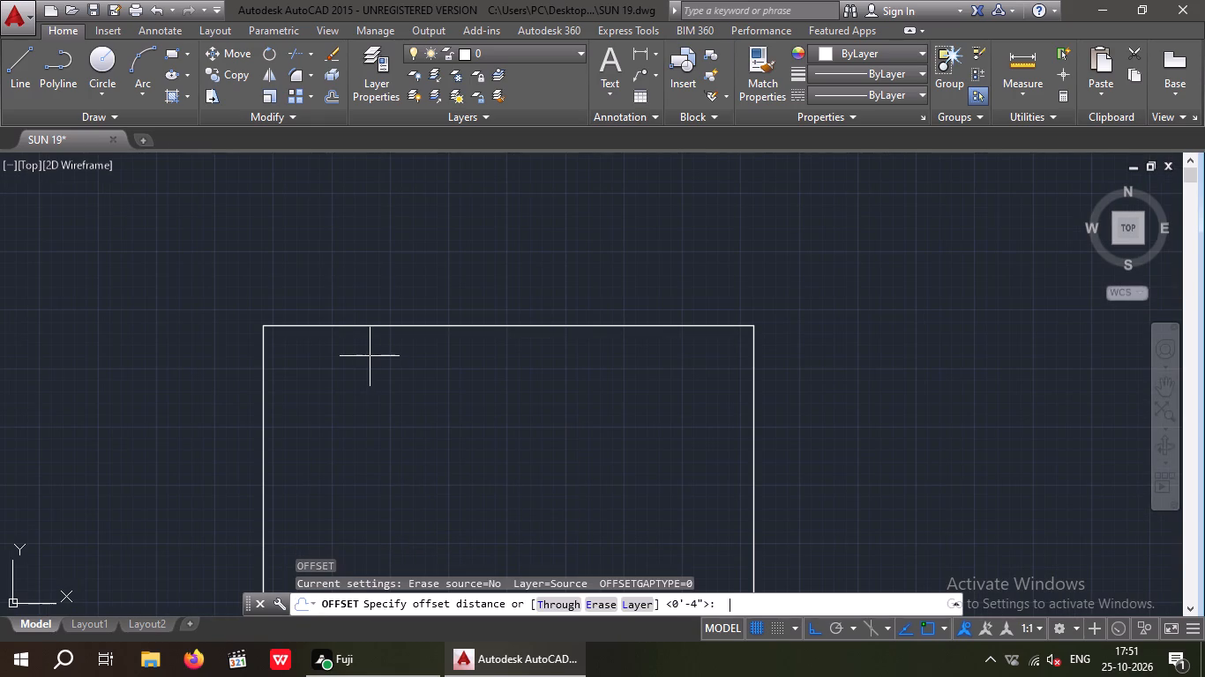
{"action": "type", "text": "6\""}
{"action": "key", "text": "Return"}
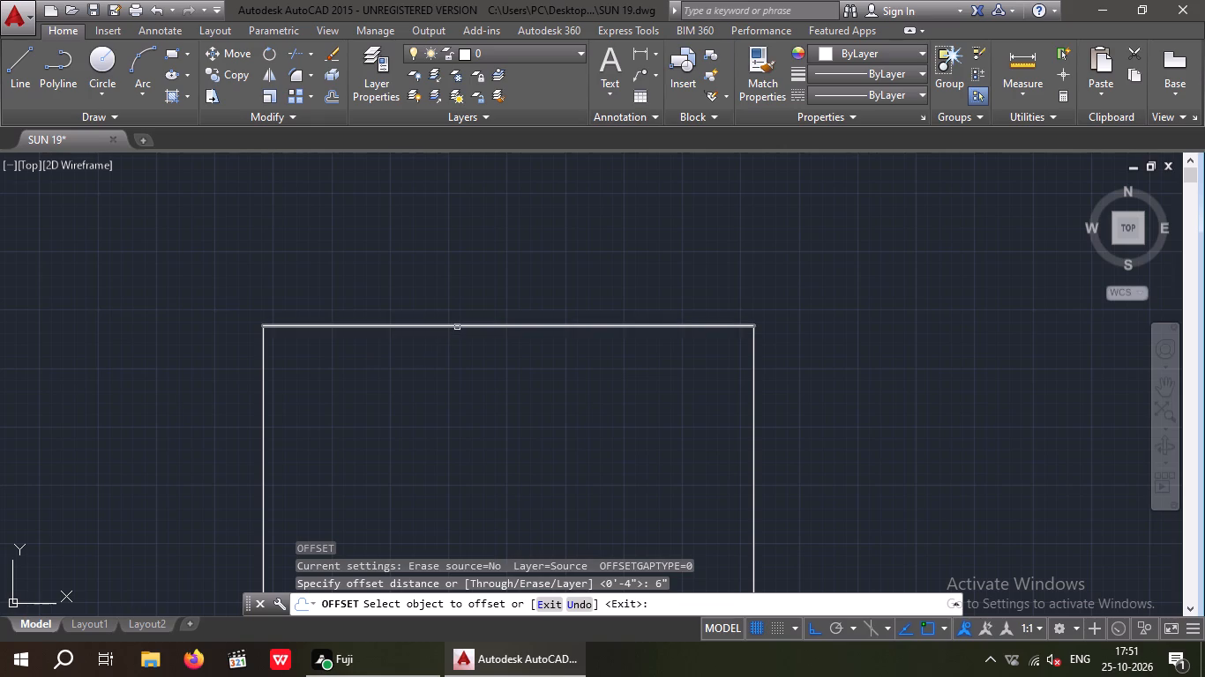
{"action": "left_click_drag", "start_coordinate": [457, 327], "coordinate": [461, 341]}
{"action": "left_click", "coordinate": [463, 356]}
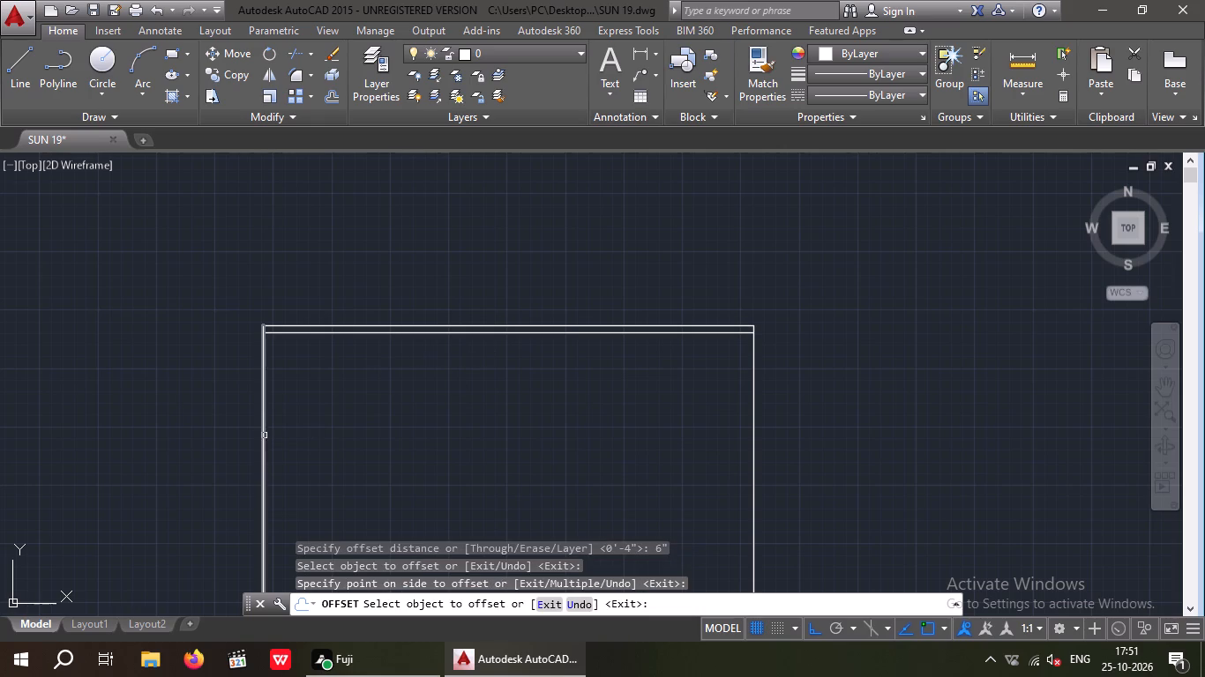
{"action": "left_click_drag", "start_coordinate": [264, 435], "coordinate": [273, 436]}
{"action": "left_click", "coordinate": [289, 436]}
Offset the rectangle's right and bottom edges 6" inward to complete the double-line outline.
{"action": "scroll", "coordinate": [298, 425], "scroll_direction": "down", "scroll_amount": 2}
{"action": "middle_click_drag", "start_coordinate": [348, 435], "coordinate": [333, 348]}
{"action": "scroll", "coordinate": [465, 384], "scroll_direction": "up", "scroll_amount": 1}
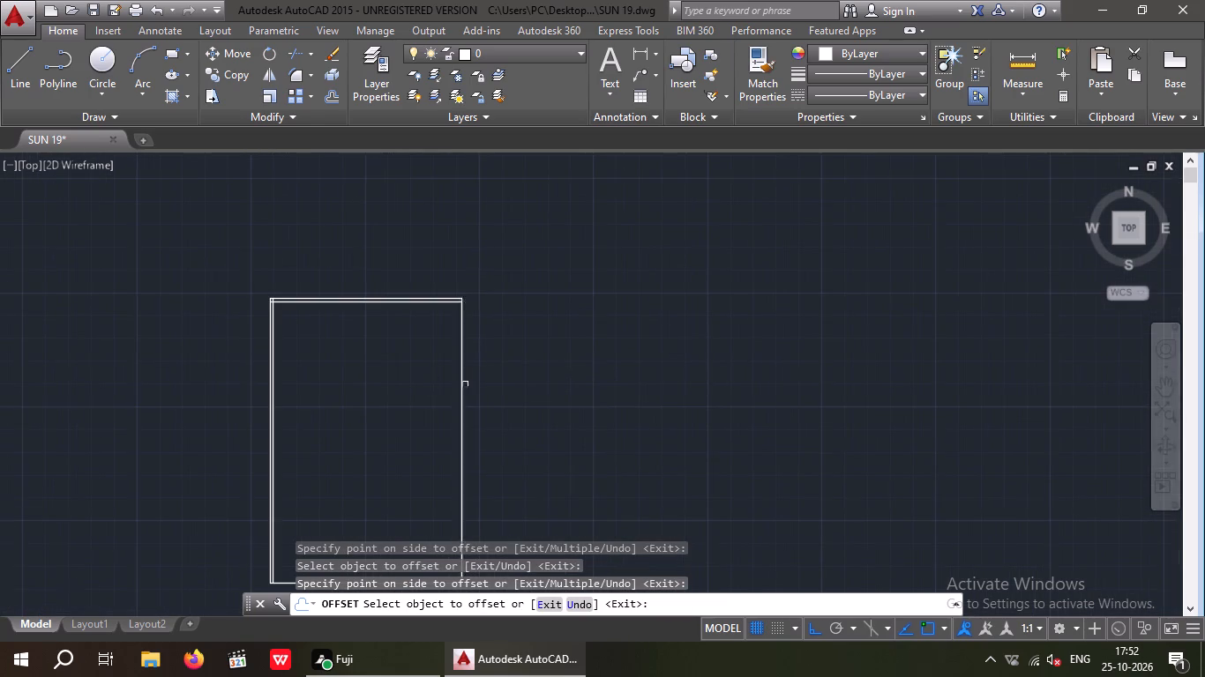
{"action": "scroll", "coordinate": [465, 384], "scroll_direction": "up", "scroll_amount": 1}
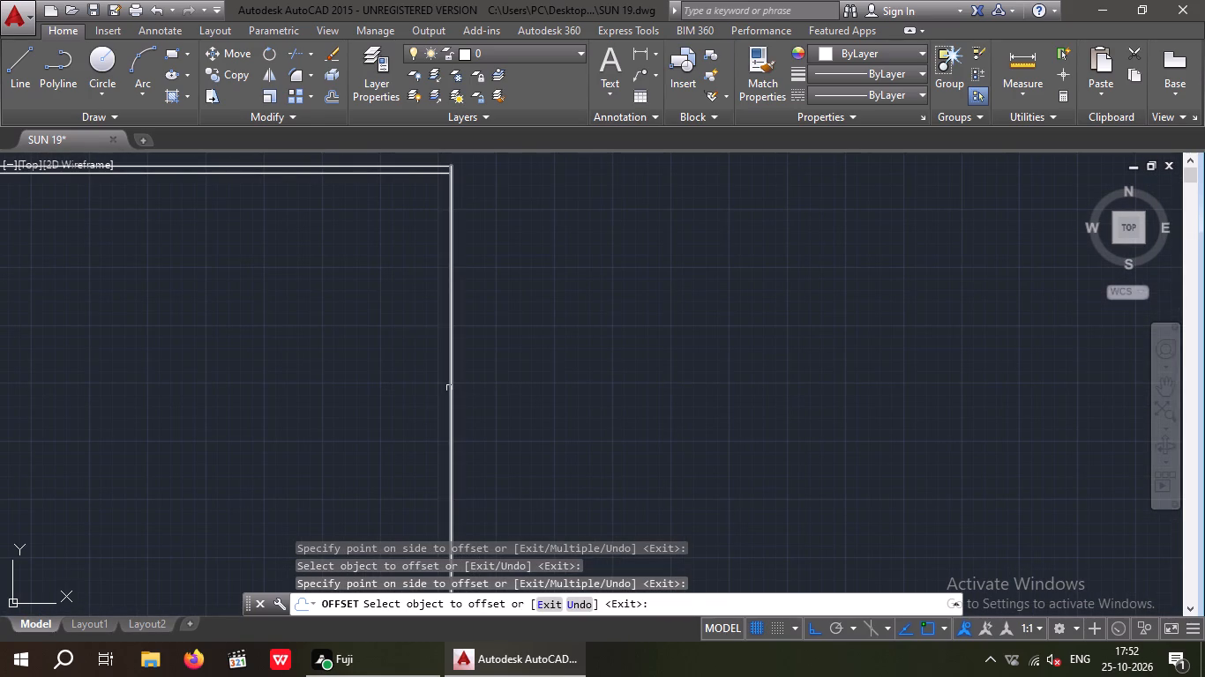
{"action": "left_click_drag", "start_coordinate": [449, 388], "coordinate": [411, 399]}
{"action": "left_click", "coordinate": [385, 405]}
{"action": "scroll", "coordinate": [390, 363], "scroll_direction": "down", "scroll_amount": 4}
{"action": "middle_click_drag", "start_coordinate": [348, 432], "coordinate": [366, 346]}
{"action": "scroll", "coordinate": [374, 362], "scroll_direction": "up", "scroll_amount": 3}
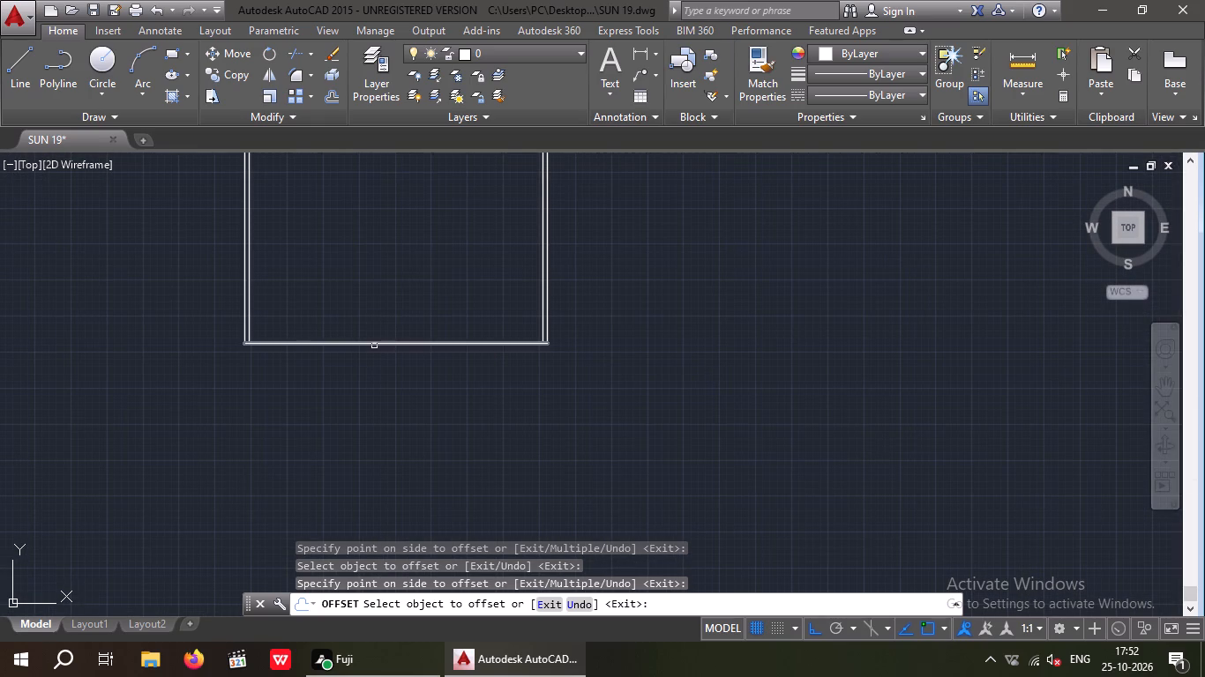
{"action": "left_click", "coordinate": [374, 346]}
{"action": "left_click", "coordinate": [370, 323]}
{"action": "scroll", "coordinate": [378, 318], "scroll_direction": "up", "scroll_amount": 1}
{"action": "middle_click_drag", "start_coordinate": [380, 330], "coordinate": [380, 458]}
{"action": "scroll", "coordinate": [384, 394], "scroll_direction": "down", "scroll_amount": 2}
{"action": "middle_click_drag", "start_coordinate": [378, 430], "coordinate": [372, 471]}
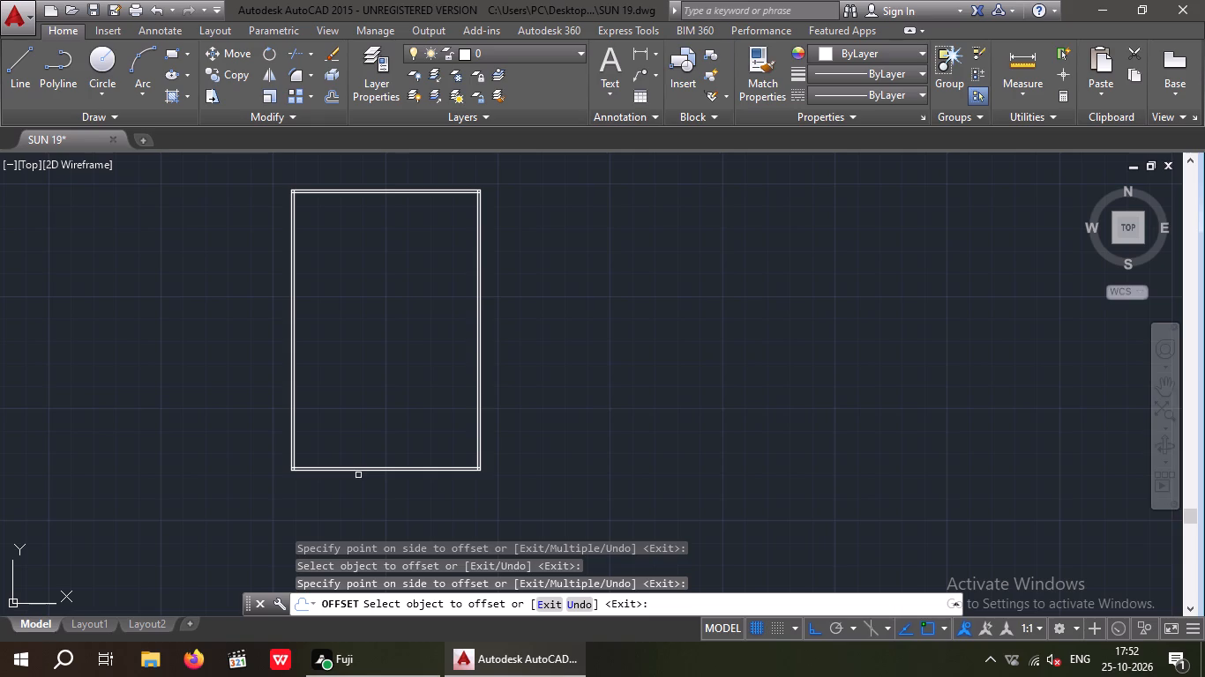
{"action": "key", "text": "Escape"}
{"action": "key", "text": "Escape"}
Offset the inner top and inner left wall lines 2' toward the inside of the plan.
{"action": "key", "text": "o"}
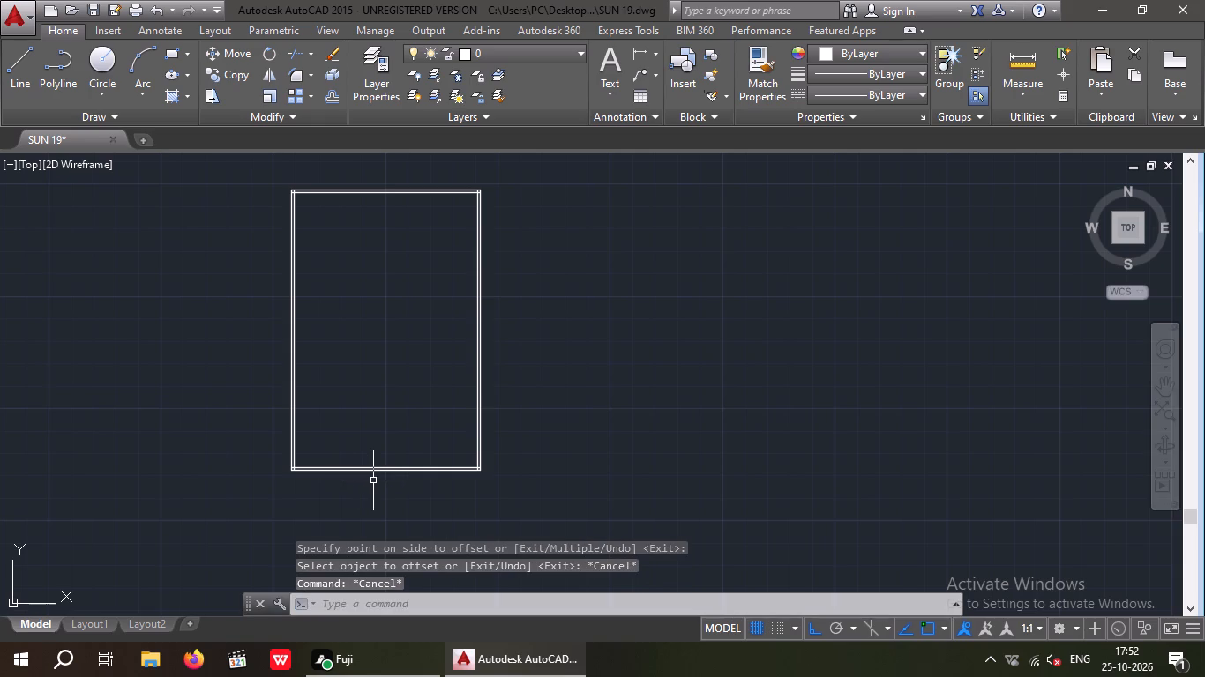
{"action": "key", "text": "Return"}
{"action": "type", "text": "2'"}
{"action": "key", "text": "Return"}
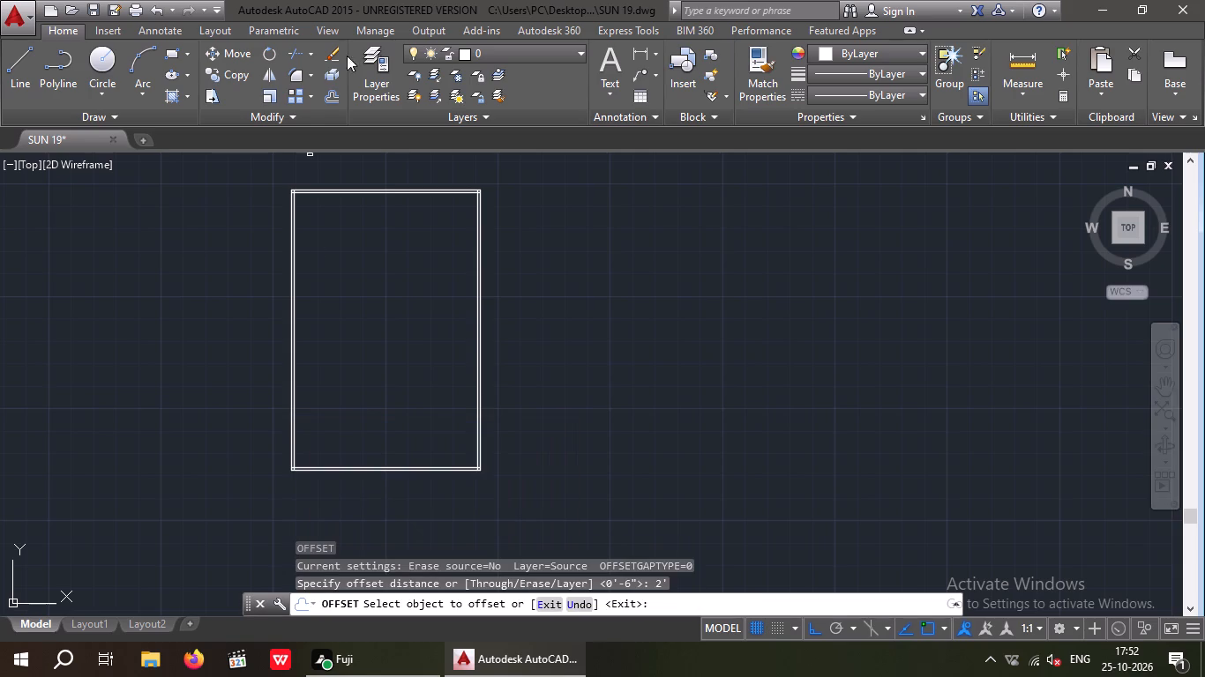
{"action": "scroll", "coordinate": [381, 228], "scroll_direction": "up", "scroll_amount": 1}
{"action": "middle_click_drag", "start_coordinate": [384, 279], "coordinate": [384, 360]}
{"action": "scroll", "coordinate": [358, 264], "scroll_direction": "up", "scroll_amount": 2}
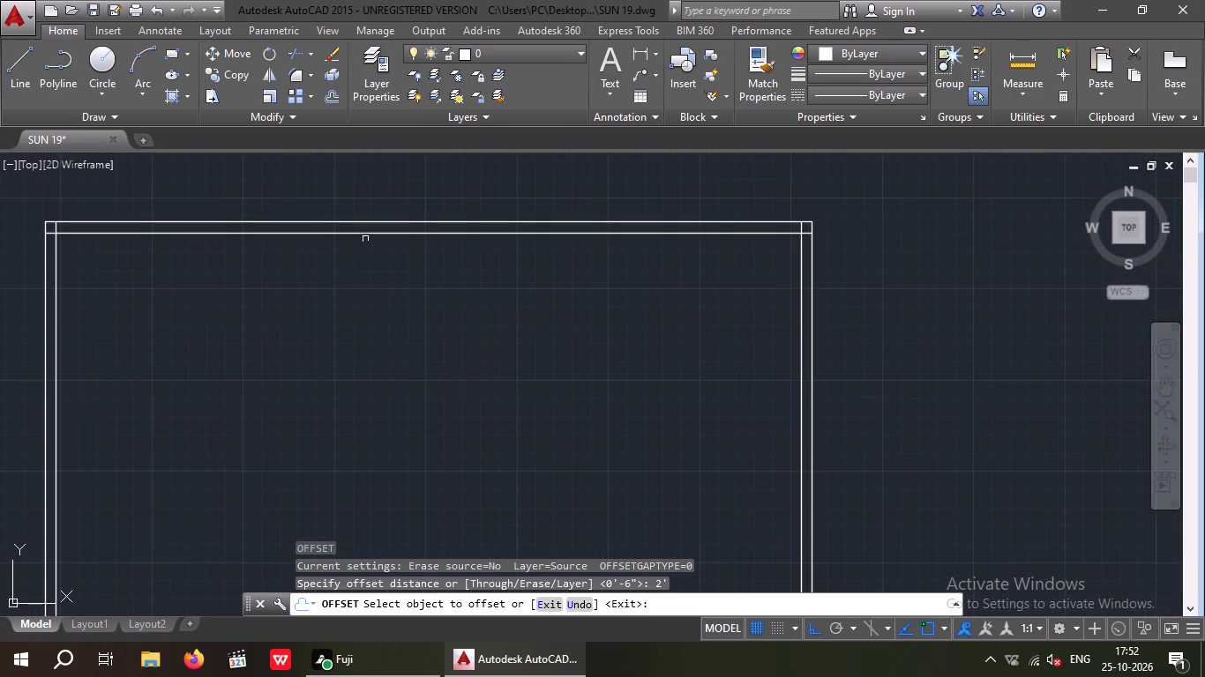
{"action": "left_click_drag", "start_coordinate": [368, 234], "coordinate": [369, 248]}
{"action": "left_click", "coordinate": [370, 294]}
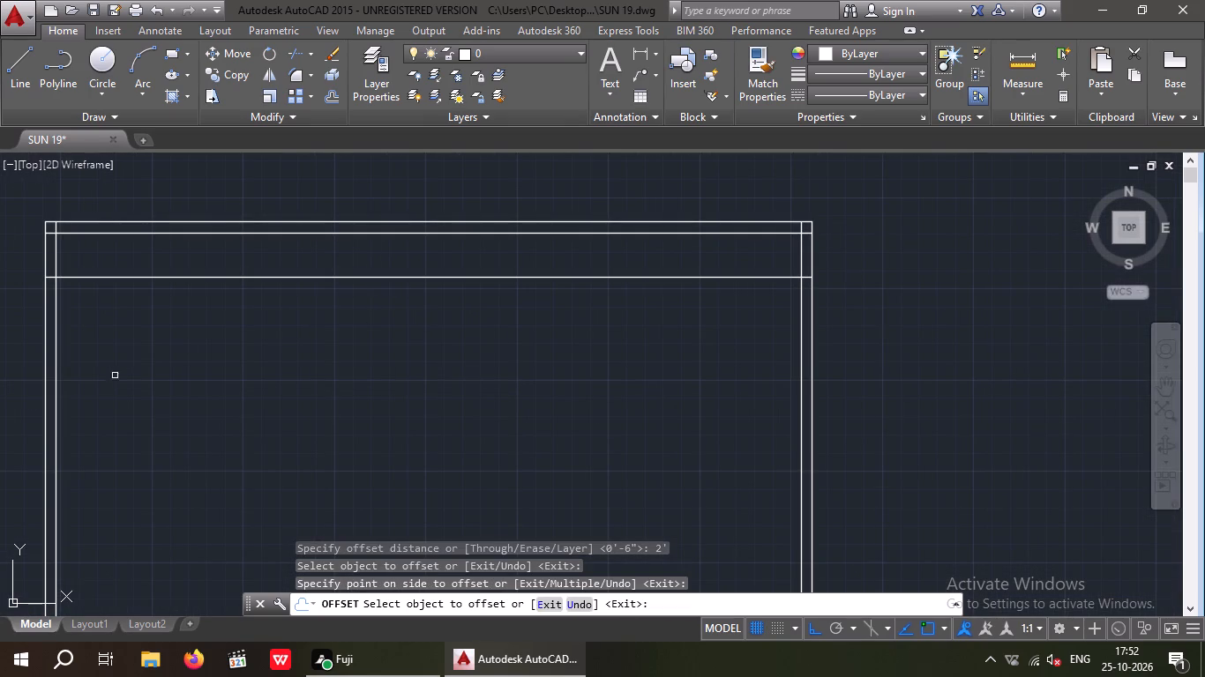
{"action": "left_click_drag", "start_coordinate": [56, 396], "coordinate": [97, 410]}
{"action": "left_click", "coordinate": [148, 411]}
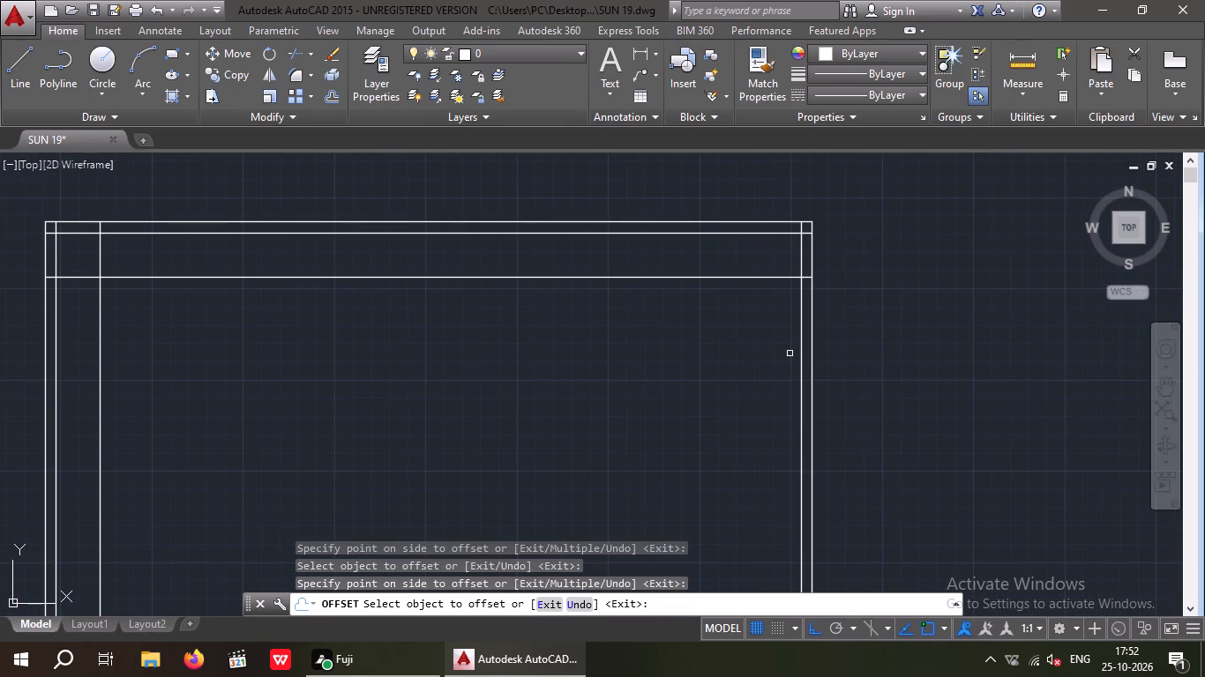
Offset the inner right wall line 2' toward the inside of the plan.
{"action": "left_click_drag", "start_coordinate": [804, 340], "coordinate": [714, 372]}
{"action": "left_click", "coordinate": [707, 371]}
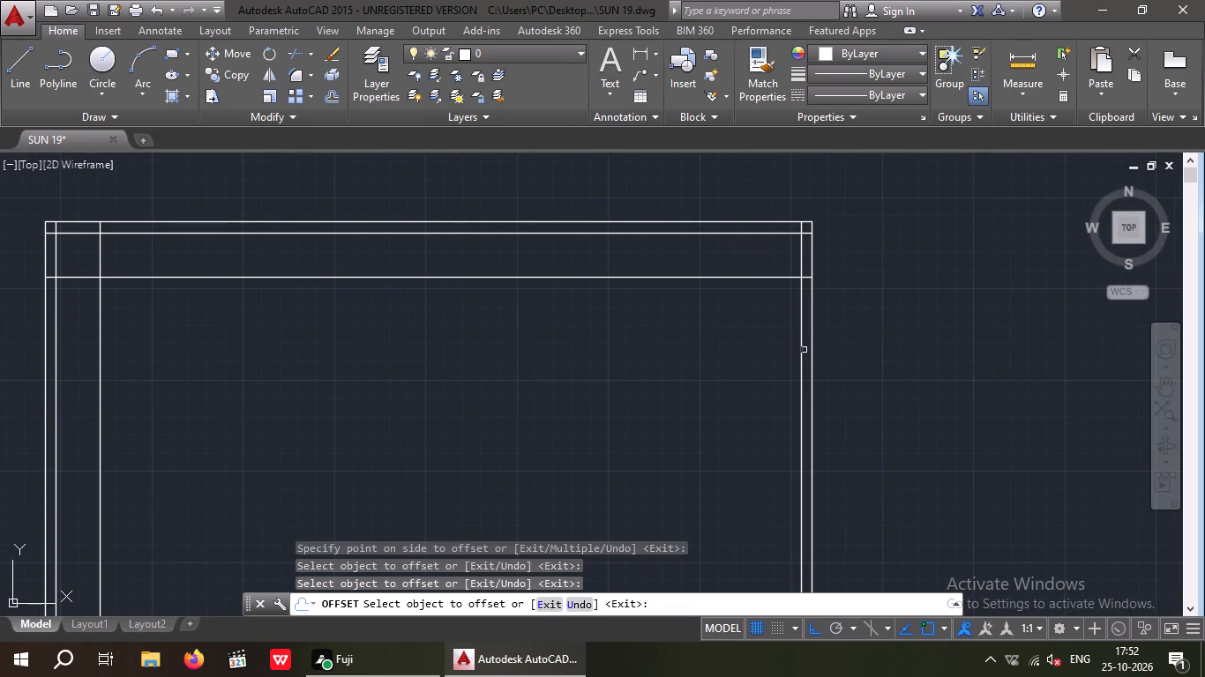
{"action": "left_click_drag", "start_coordinate": [803, 351], "coordinate": [737, 374]}
{"action": "left_click", "coordinate": [724, 375]}
{"action": "scroll", "coordinate": [699, 353], "scroll_direction": "down", "scroll_amount": 2}
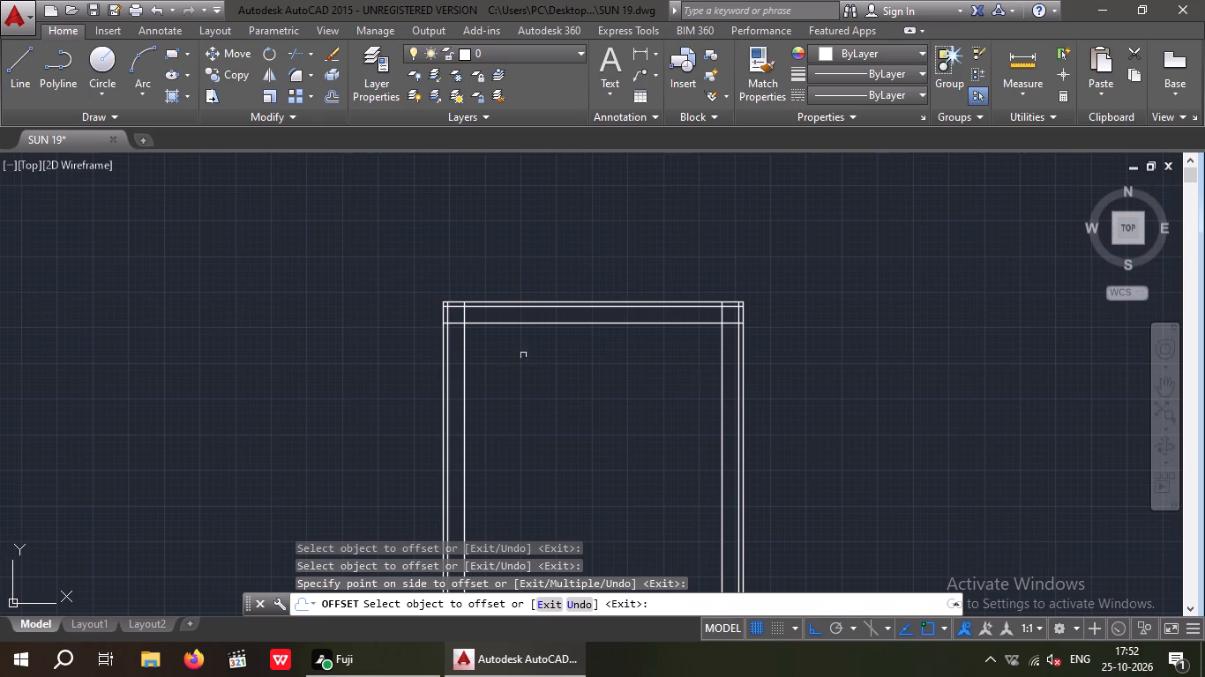
{"action": "scroll", "coordinate": [488, 355], "scroll_direction": "up", "scroll_amount": 2}
{"action": "key", "text": "Escape"}
{"action": "key", "text": "Escape"}
Trim the top-left ends of the 2' offset lines: the vertical above the horizontal one, the horizontal inside the left wall.
{"action": "key", "text": "t"}
{"action": "key", "text": "r"}
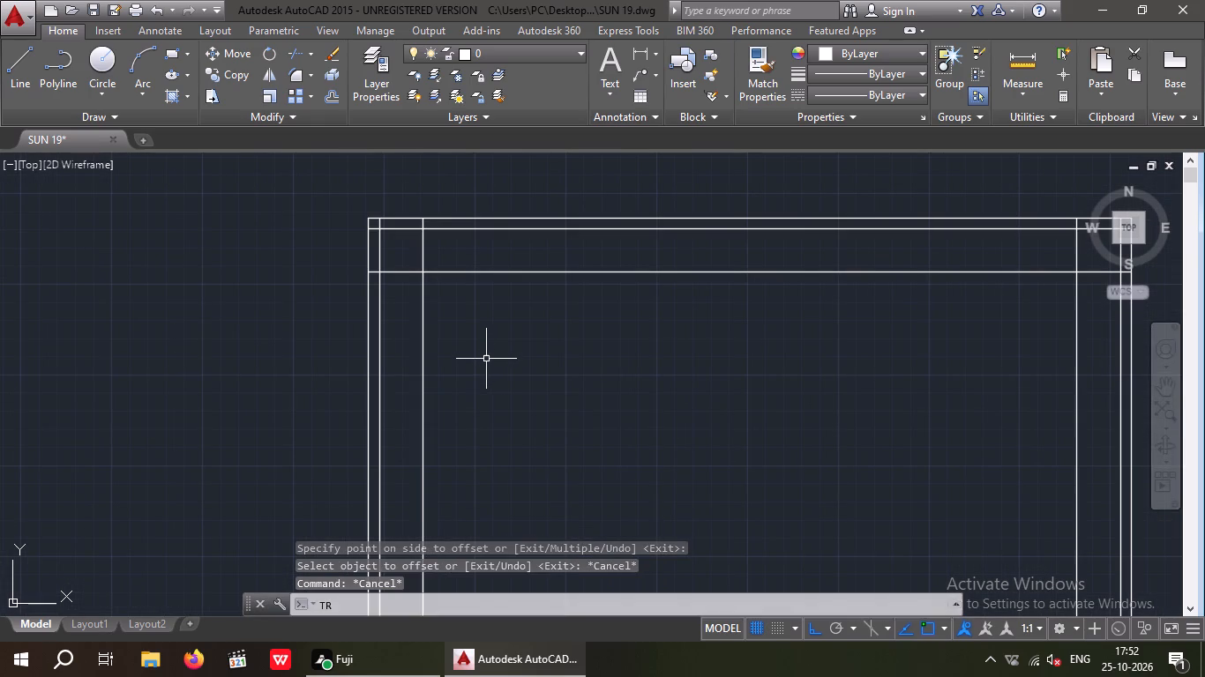
{"action": "key", "text": "space"}
{"action": "key", "text": "space"}
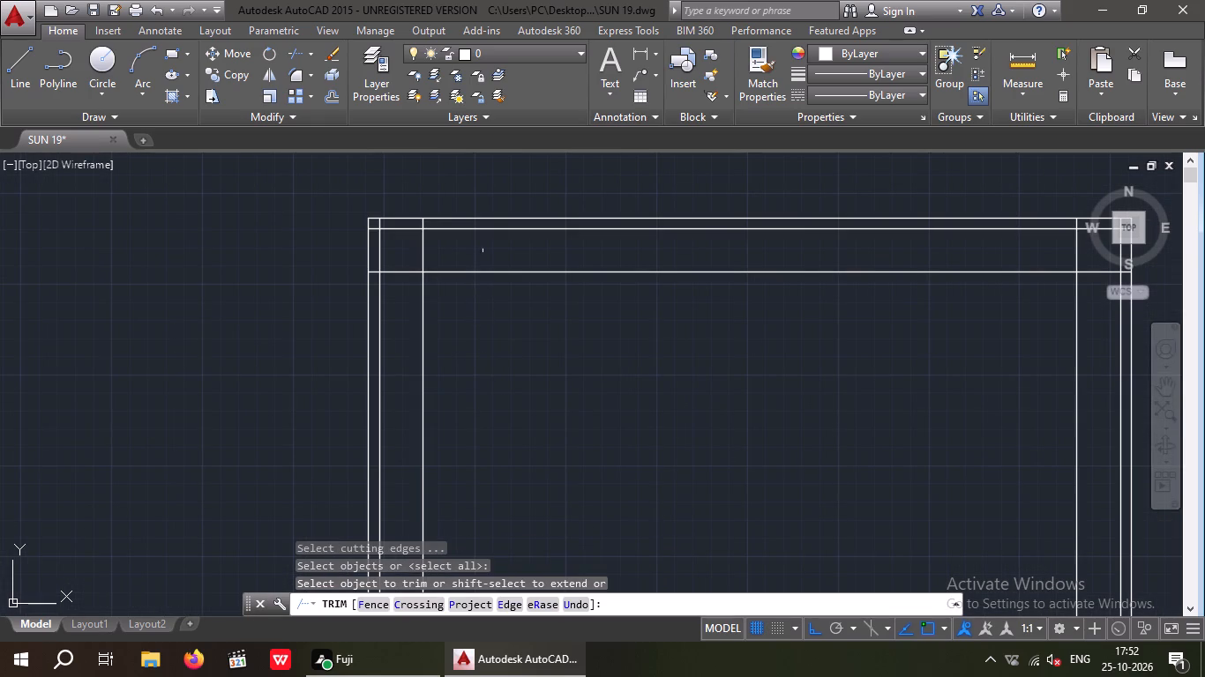
{"action": "scroll", "coordinate": [417, 227], "scroll_direction": "up", "scroll_amount": 4}
{"action": "left_click_drag", "start_coordinate": [467, 191], "coordinate": [457, 197]}
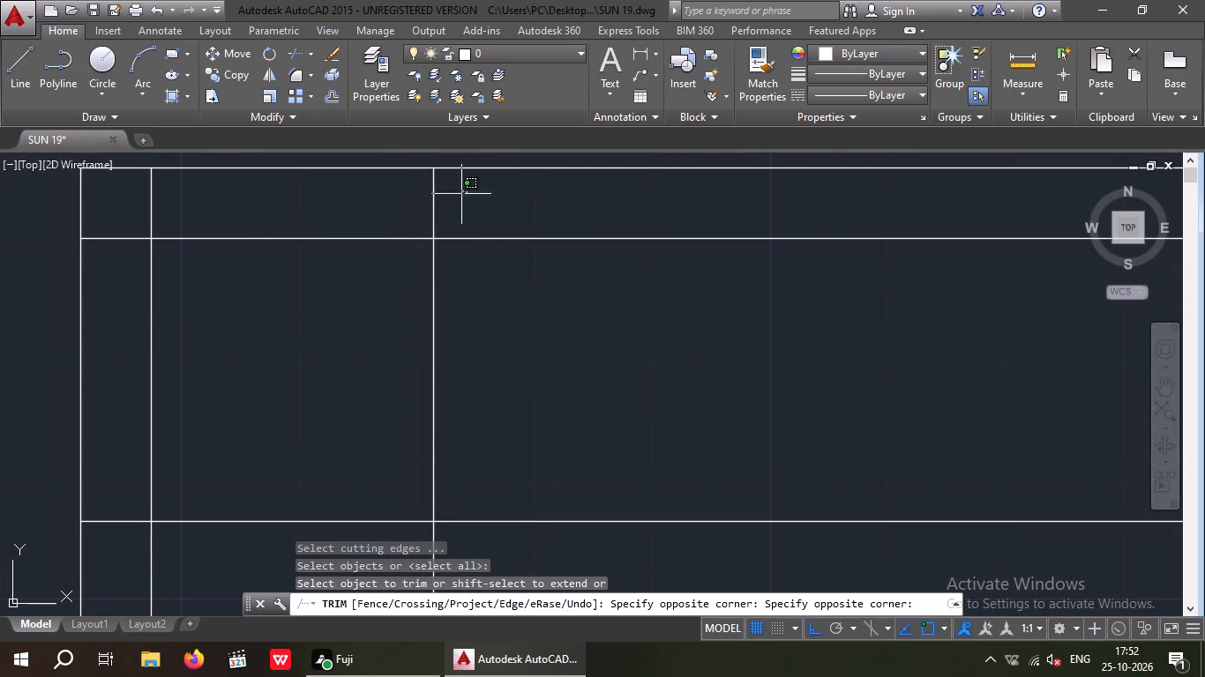
{"action": "left_click_drag", "start_coordinate": [457, 197], "coordinate": [407, 218]}
{"action": "left_click_drag", "start_coordinate": [405, 219], "coordinate": [417, 216]}
{"action": "scroll", "coordinate": [424, 205], "scroll_direction": "down", "scroll_amount": 3}
{"action": "scroll", "coordinate": [347, 279], "scroll_direction": "up", "scroll_amount": 3}
{"action": "left_click_drag", "start_coordinate": [356, 328], "coordinate": [354, 310]}
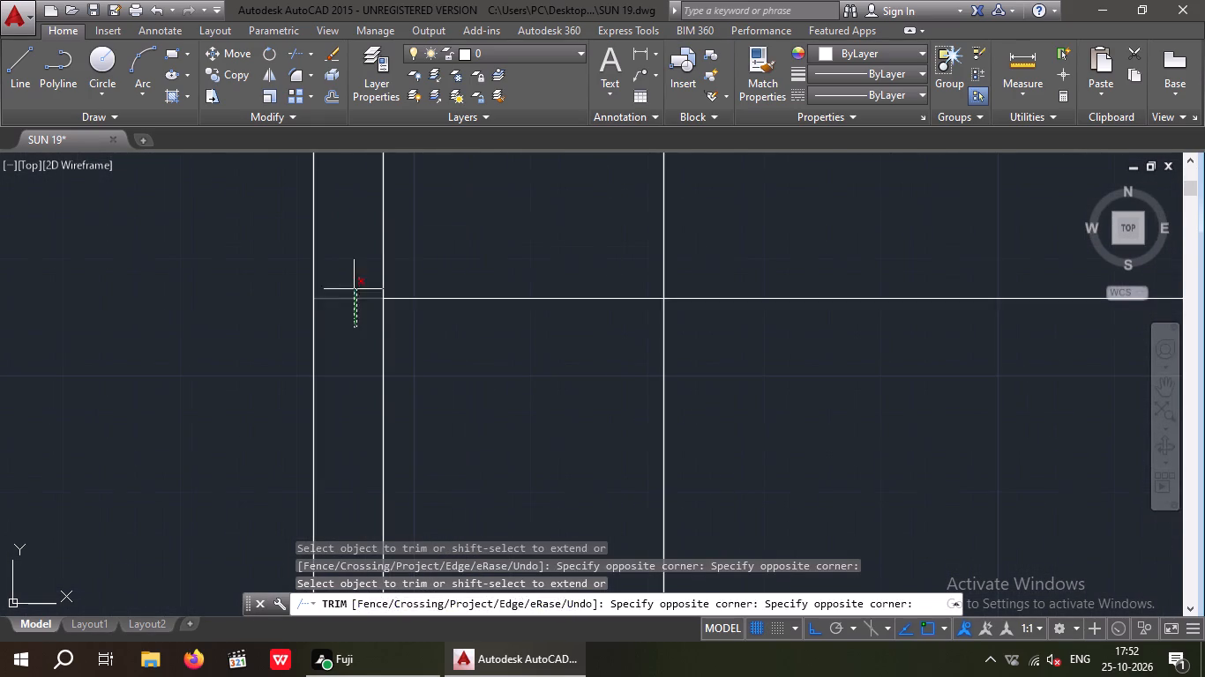
{"action": "left_click", "coordinate": [356, 279]}
{"action": "scroll", "coordinate": [355, 279], "scroll_direction": "down", "scroll_amount": 3}
{"action": "left_click_drag", "start_coordinate": [450, 246], "coordinate": [408, 266]}
{"action": "left_click", "coordinate": [410, 266]}
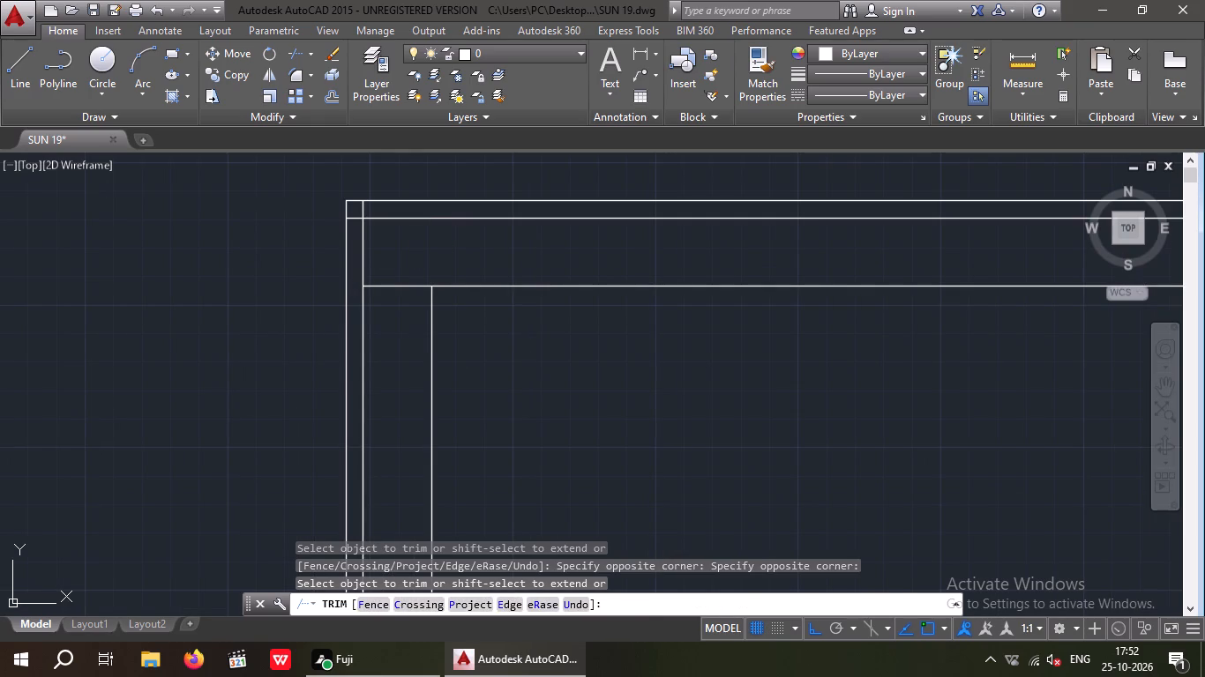
Trim the leftover piece of the upper 2' offset line between the left wall and the left vertical offset line.
{"action": "left_click_drag", "start_coordinate": [414, 324], "coordinate": [410, 309]}
{"action": "left_click", "coordinate": [402, 267]}
Trim the top-right ends of the 2' offset lines so the horizontal and right vertical lines meet in a clean corner.
{"action": "scroll", "coordinate": [402, 268], "scroll_direction": "down", "scroll_amount": 3}
{"action": "middle_click_drag", "start_coordinate": [490, 314], "coordinate": [406, 414]}
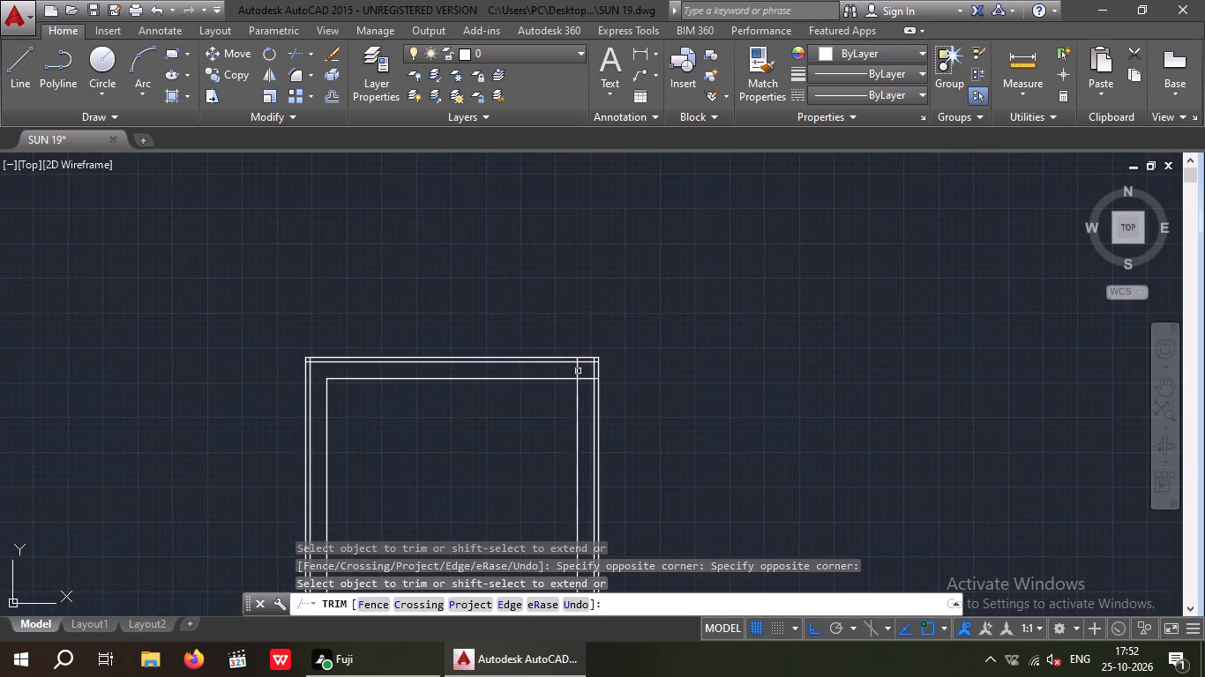
{"action": "scroll", "coordinate": [589, 368], "scroll_direction": "up", "scroll_amount": 5}
{"action": "left_click_drag", "start_coordinate": [456, 282], "coordinate": [409, 300]}
{"action": "left_click", "coordinate": [409, 300]}
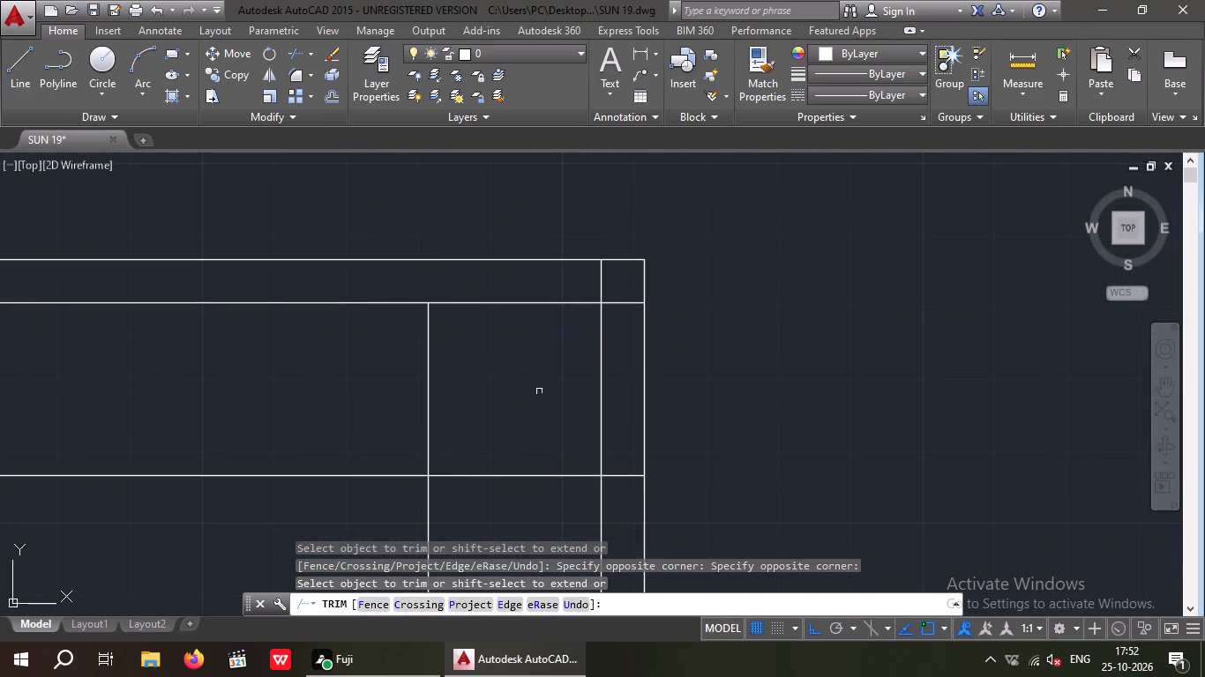
{"action": "left_click_drag", "start_coordinate": [627, 502], "coordinate": [624, 478]}
{"action": "left_click", "coordinate": [617, 430]}
{"action": "left_click_drag", "start_coordinate": [503, 493], "coordinate": [498, 471]}
{"action": "left_click", "coordinate": [498, 431]}
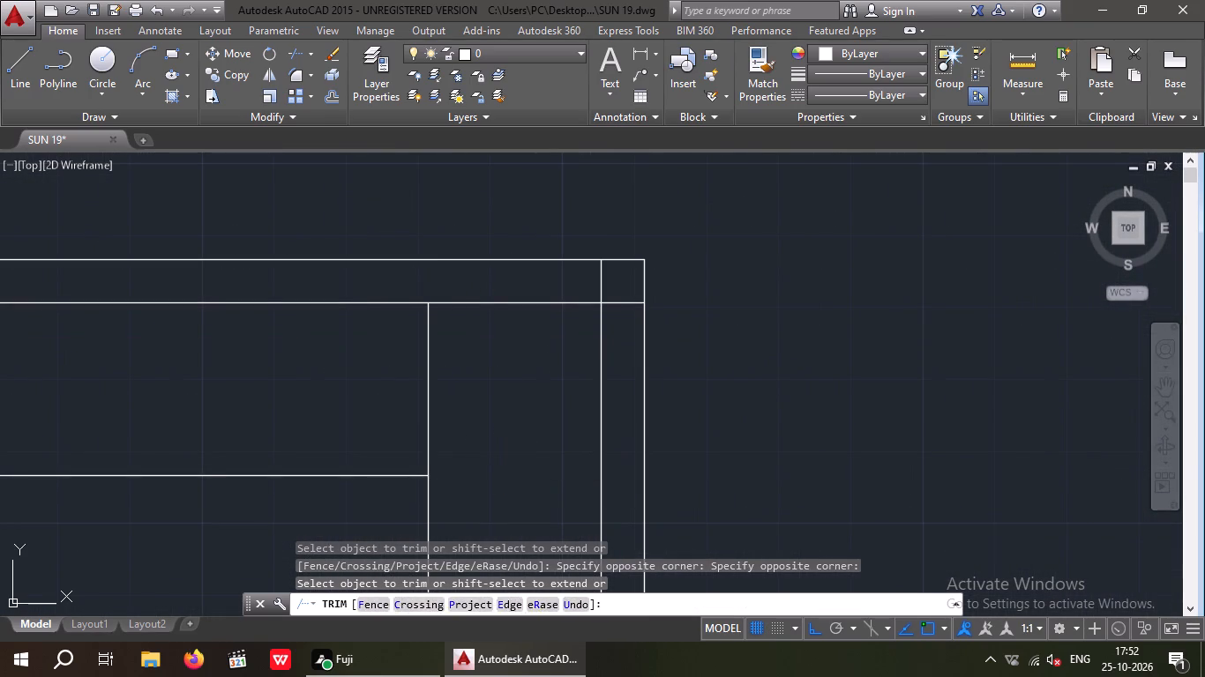
{"action": "left_click_drag", "start_coordinate": [514, 382], "coordinate": [375, 405]}
{"action": "left_click_drag", "start_coordinate": [348, 400], "coordinate": [360, 397]}
{"action": "scroll", "coordinate": [385, 364], "scroll_direction": "down", "scroll_amount": 4}
{"action": "middle_click_drag", "start_coordinate": [306, 427], "coordinate": [401, 353]}
{"action": "scroll", "coordinate": [397, 358], "scroll_direction": "down", "scroll_amount": 2}
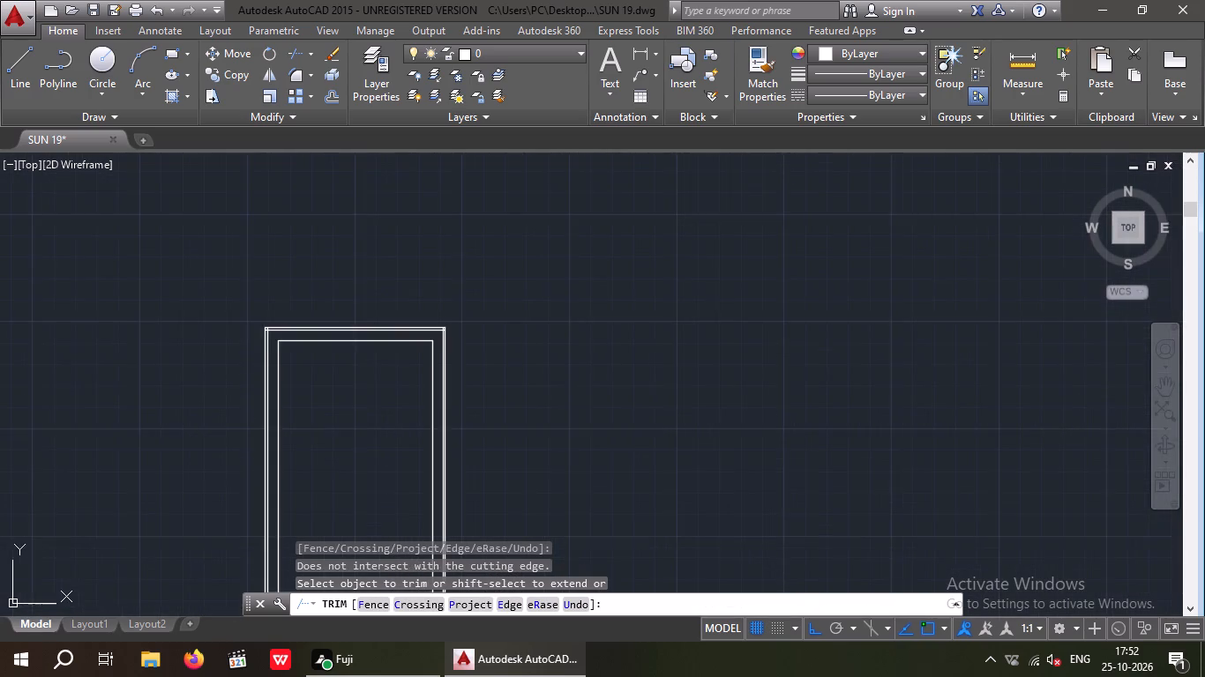
{"action": "middle_click_drag", "start_coordinate": [389, 393], "coordinate": [390, 433]}
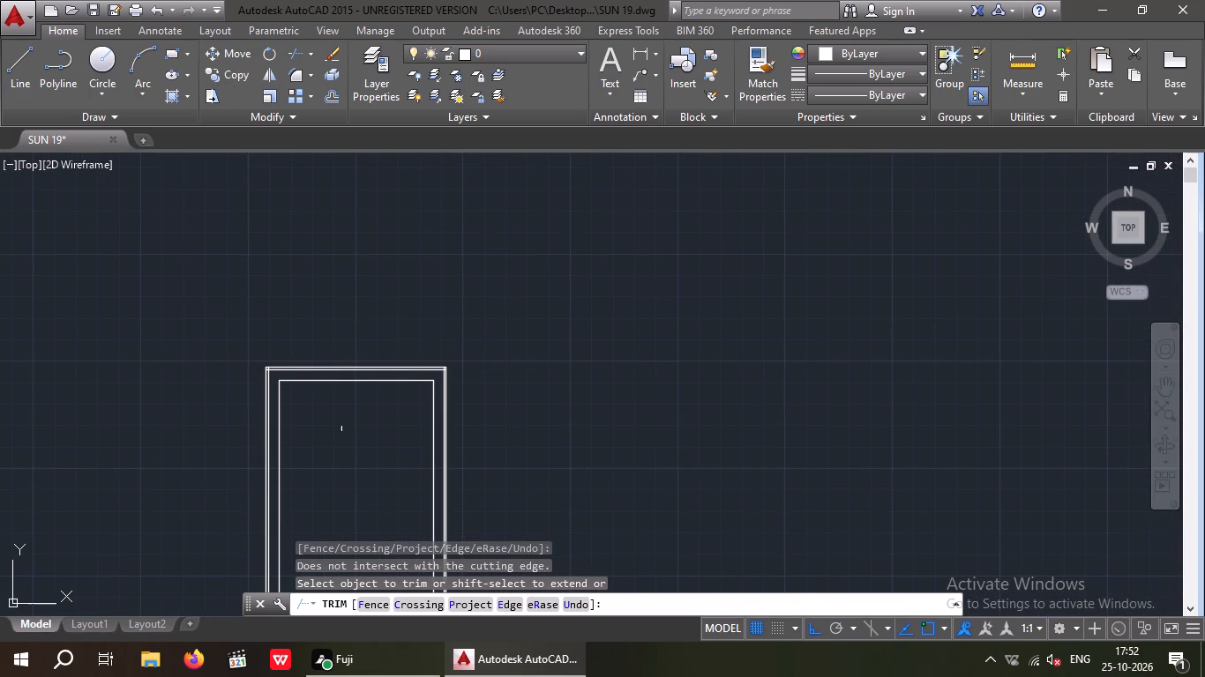
{"action": "key", "text": "Escape"}
{"action": "key", "text": "Escape"}
Offset the top and right lines of the inner outline 9" toward the inside to give them wall thickness.
{"action": "key", "text": "o"}
{"action": "key", "text": "Return"}
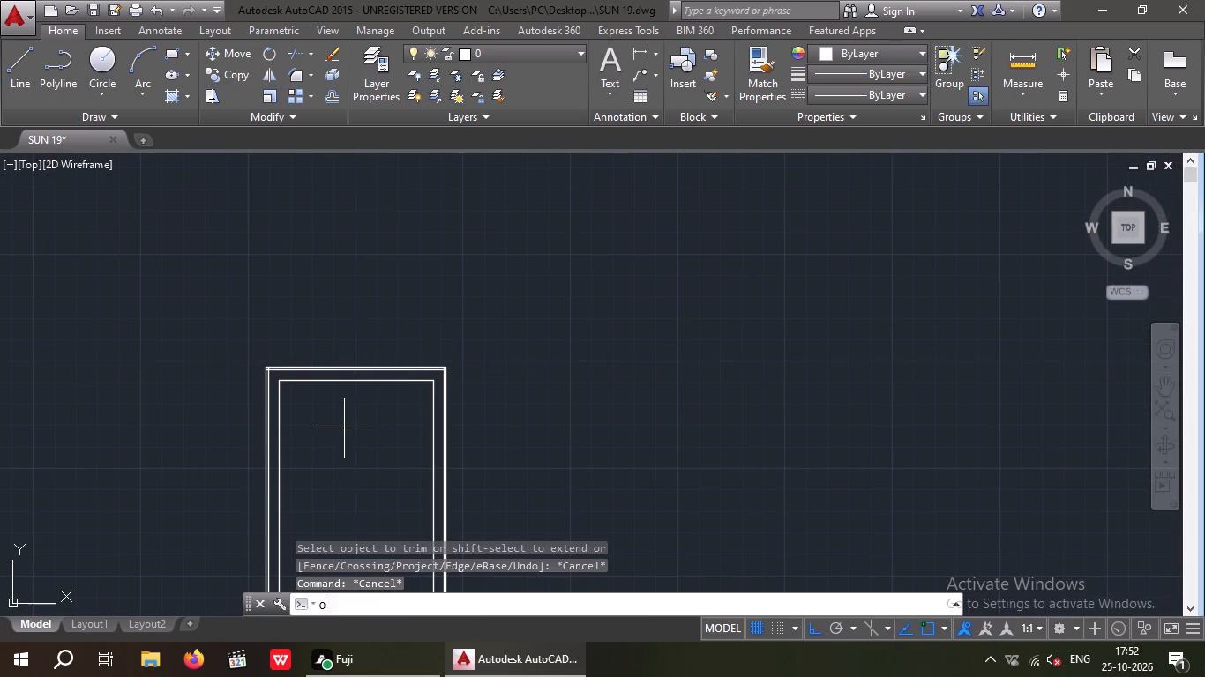
{"action": "type", "text": "9'"}
{"action": "key", "text": "Return"}
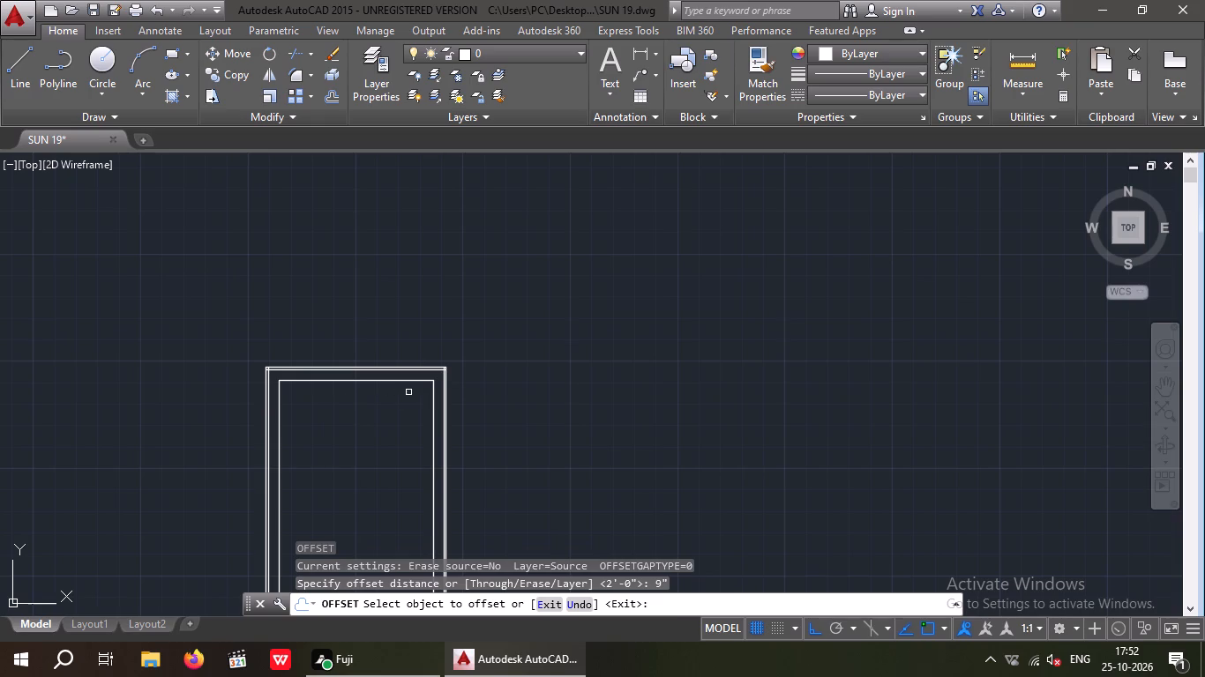
{"action": "left_click_drag", "start_coordinate": [366, 382], "coordinate": [369, 403]}
{"action": "left_click", "coordinate": [369, 411]}
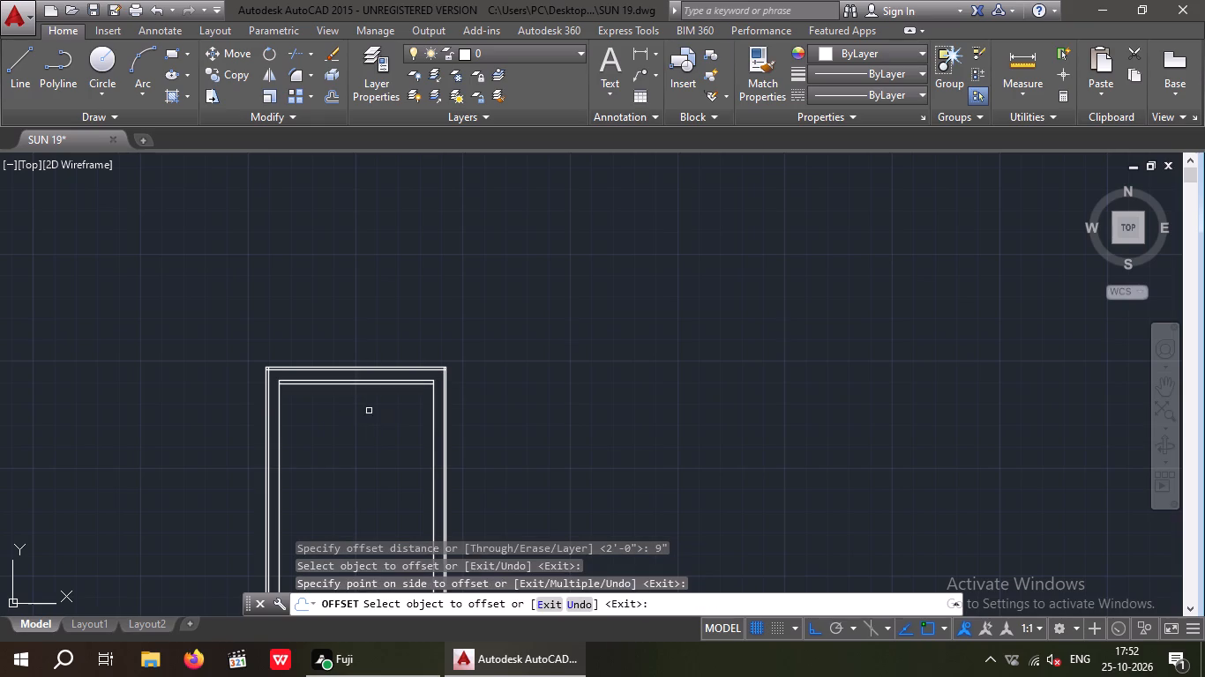
{"action": "scroll", "coordinate": [385, 401], "scroll_direction": "up", "scroll_amount": 2}
{"action": "middle_click_drag", "start_coordinate": [393, 398], "coordinate": [442, 361]}
{"action": "scroll", "coordinate": [438, 360], "scroll_direction": "up", "scroll_amount": 1}
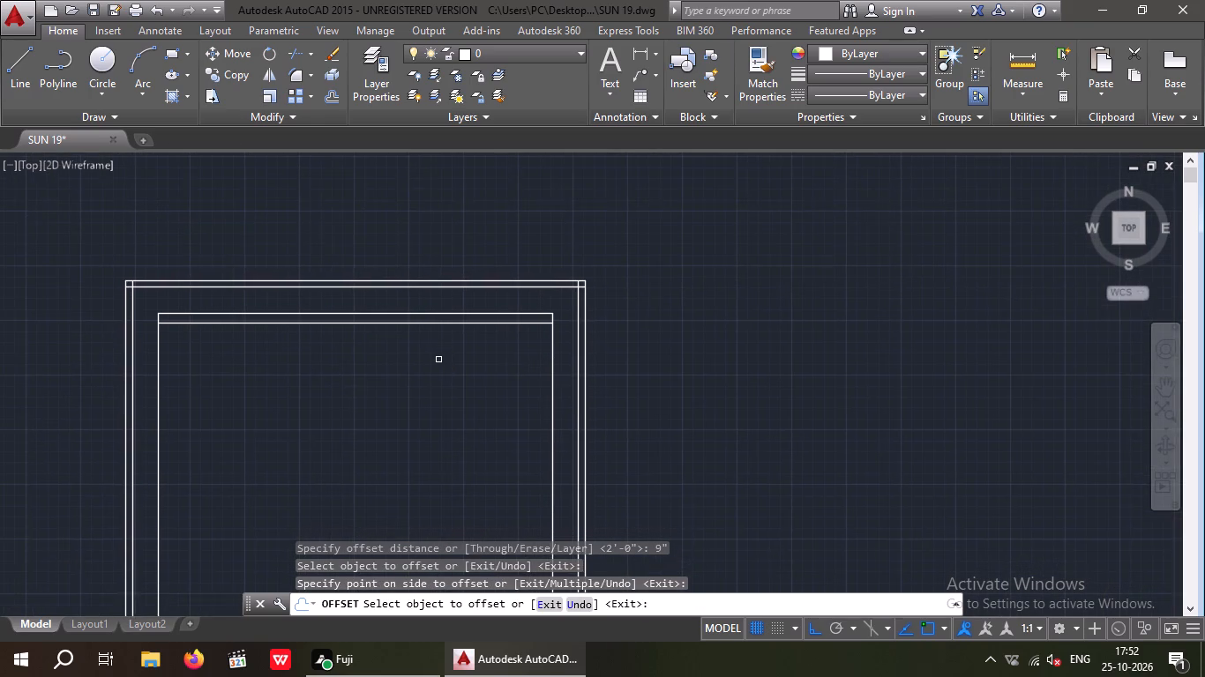
{"action": "middle_click_drag", "start_coordinate": [472, 351], "coordinate": [610, 346]}
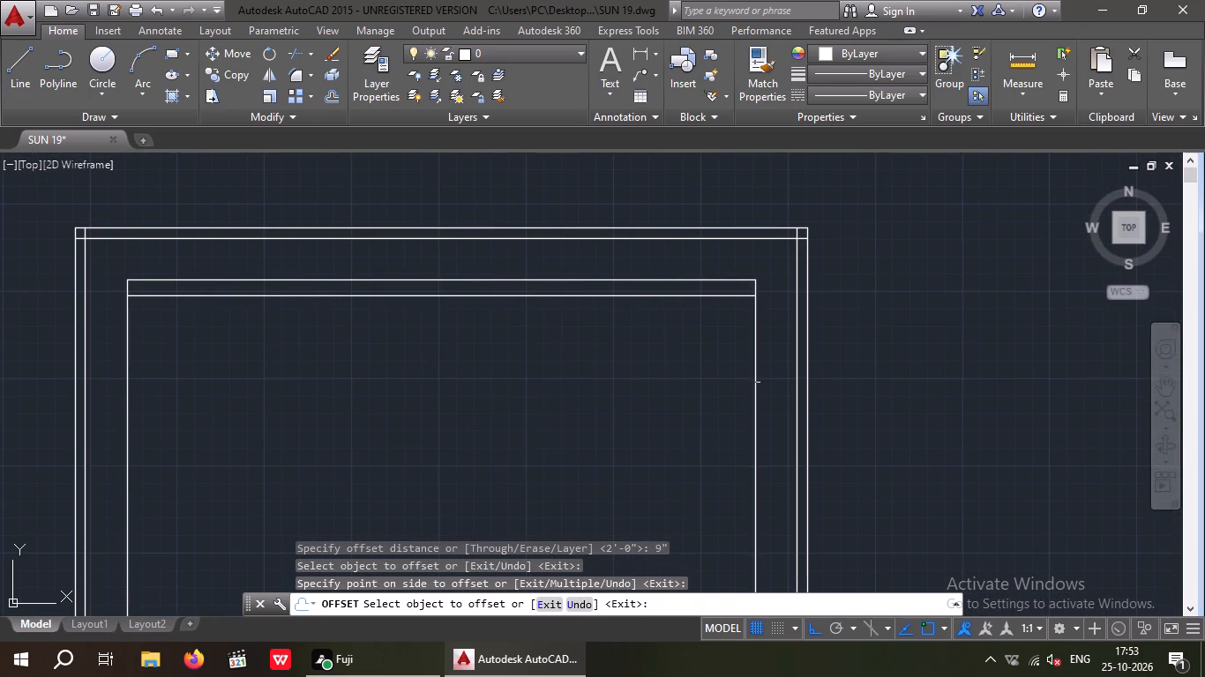
{"action": "left_click_drag", "start_coordinate": [757, 380], "coordinate": [715, 404]}
{"action": "left_click", "coordinate": [711, 405]}
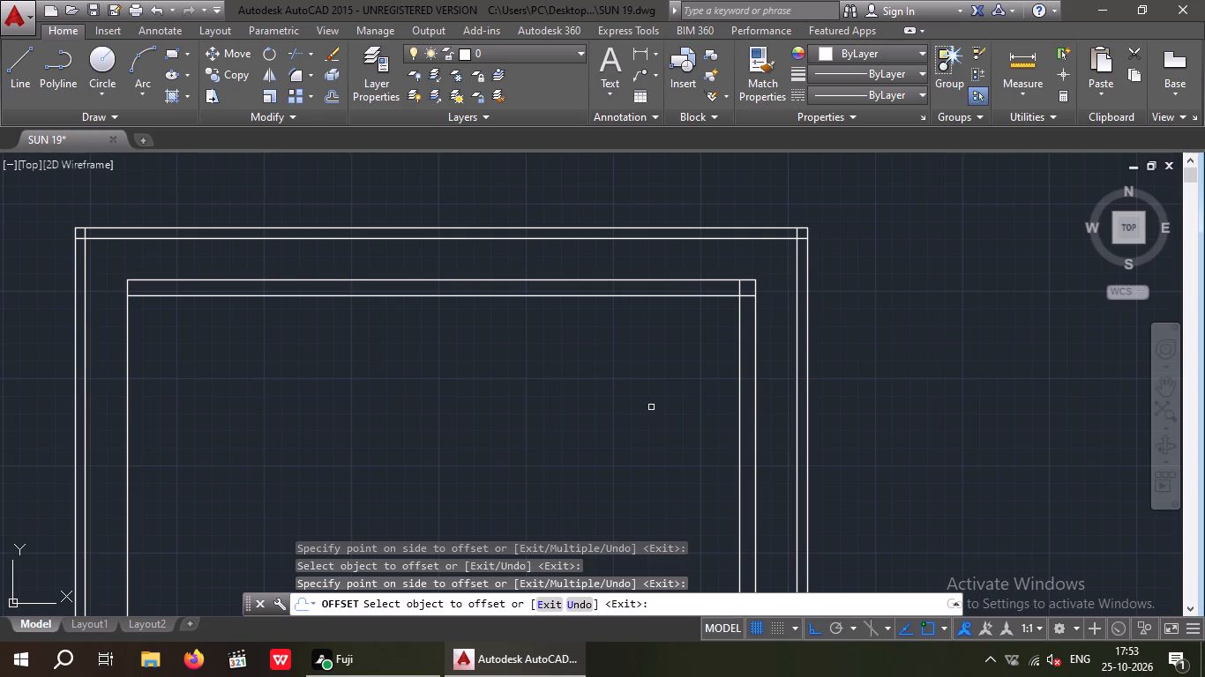
{"action": "key", "text": "Escape"}
{"action": "key", "text": "Escape"}
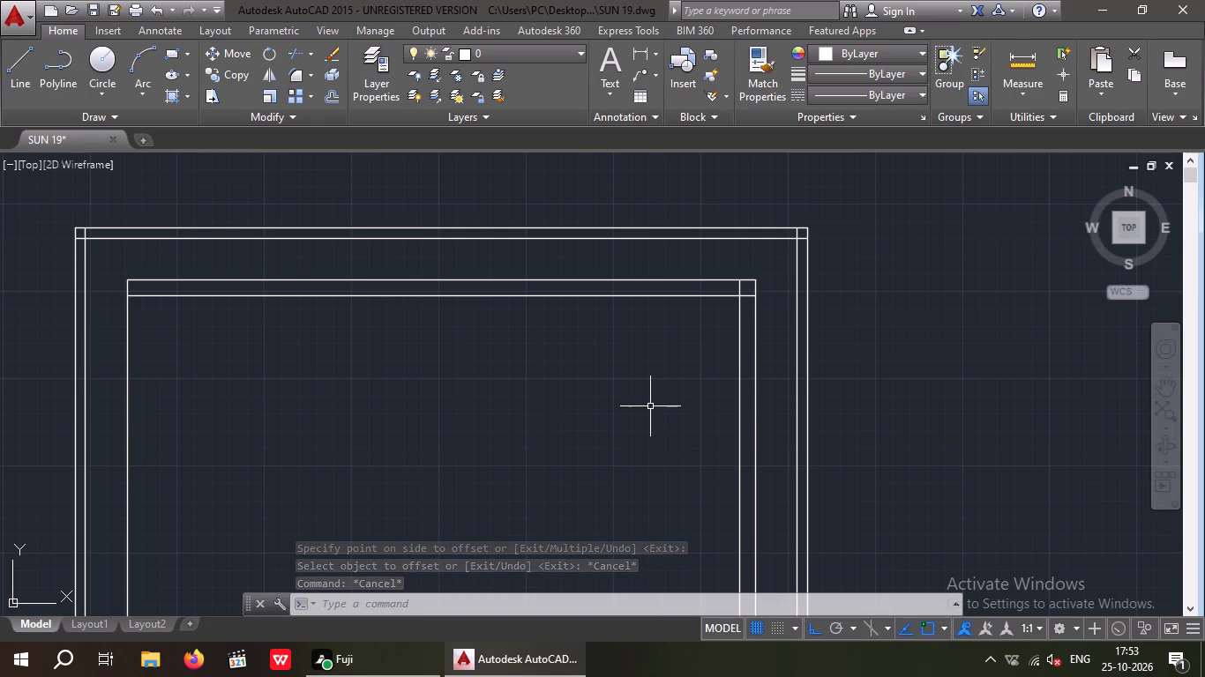
{"action": "key", "text": "Escape"}
{"action": "key", "text": "Escape"}
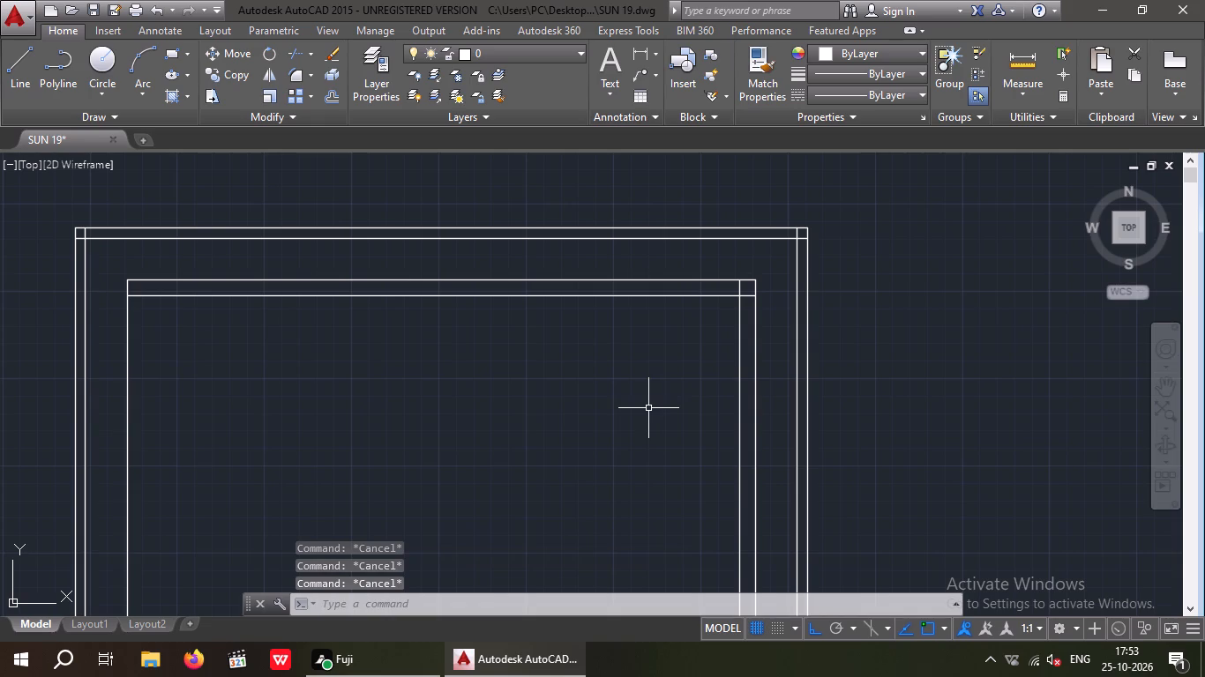
Offset the inner face of the right 9" wall 12' to the left, into the plan.
{"action": "key", "text": "o"}
{"action": "key", "text": "Return"}
{"action": "type", "text": "12'"}
{"action": "key", "text": "Return"}
{"action": "left_click_drag", "start_coordinate": [741, 396], "coordinate": [641, 414]}
{"action": "left_click", "coordinate": [570, 415]}
{"action": "scroll", "coordinate": [565, 411], "scroll_direction": "down", "scroll_amount": 2}
{"action": "middle_click_drag", "start_coordinate": [565, 413], "coordinate": [561, 405]}
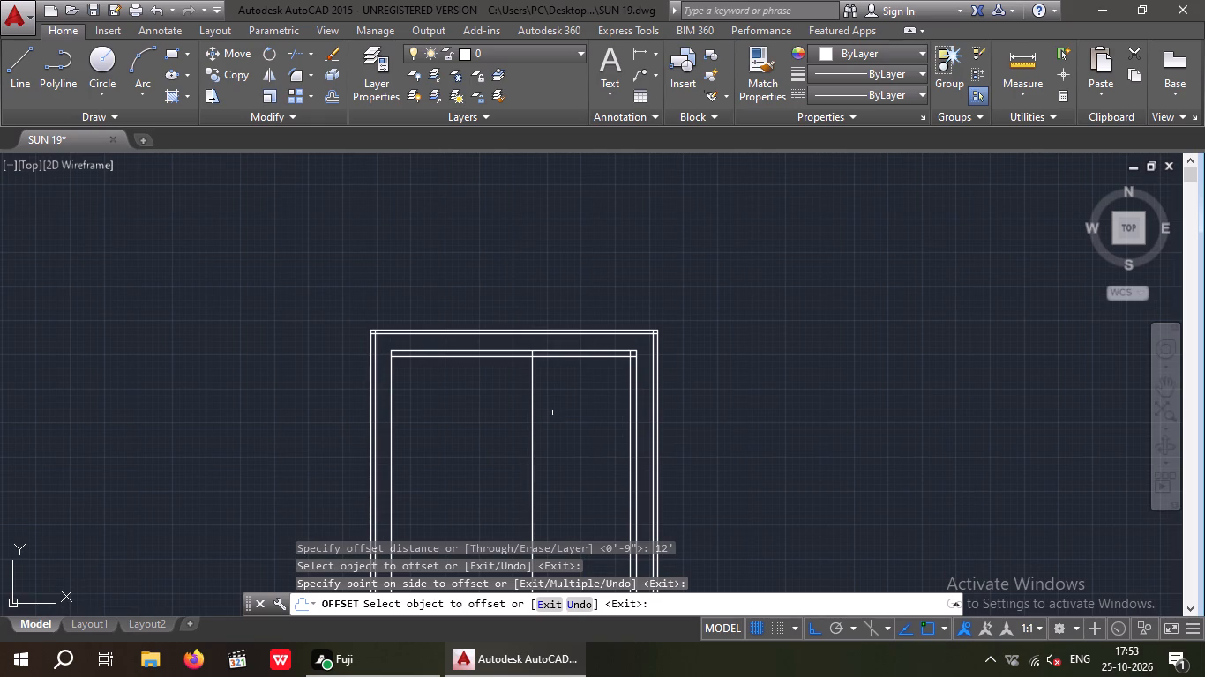
{"action": "key", "text": "Escape"}
{"action": "key", "text": "Escape"}
Offset the new vertical partition line 9" to the left to form a partition wall.
{"action": "key", "text": "o"}
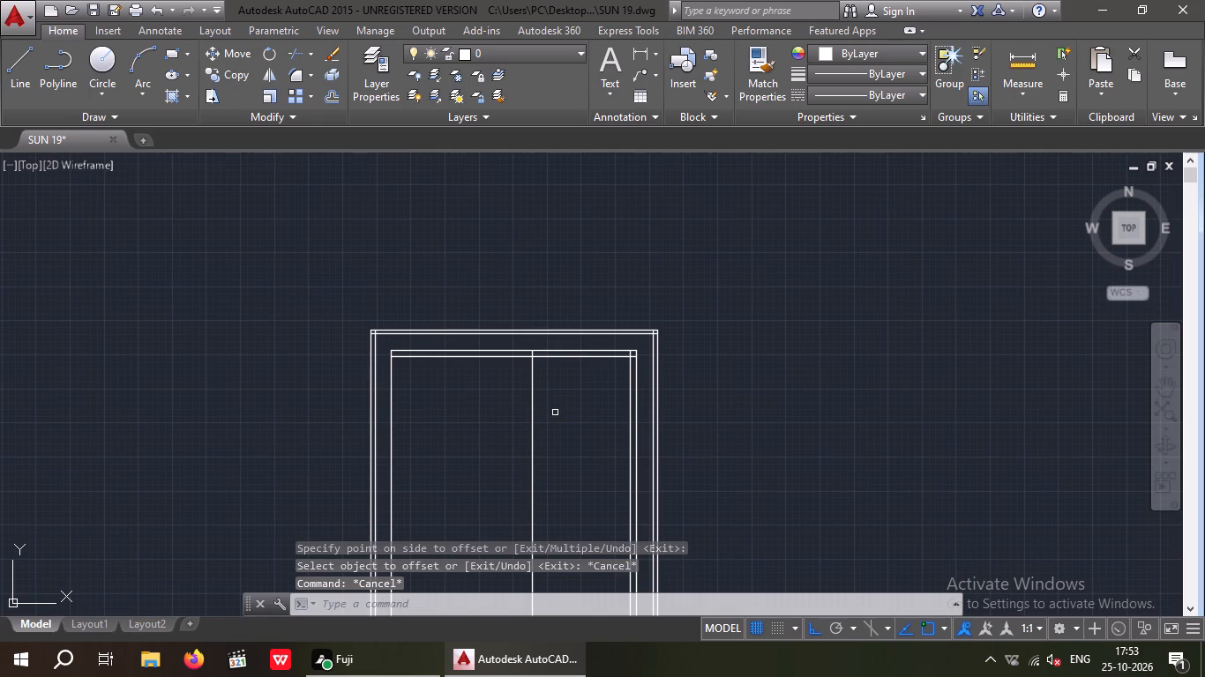
{"action": "key", "text": "Return"}
{"action": "type", "text": "9\""}
{"action": "key", "text": "Return"}
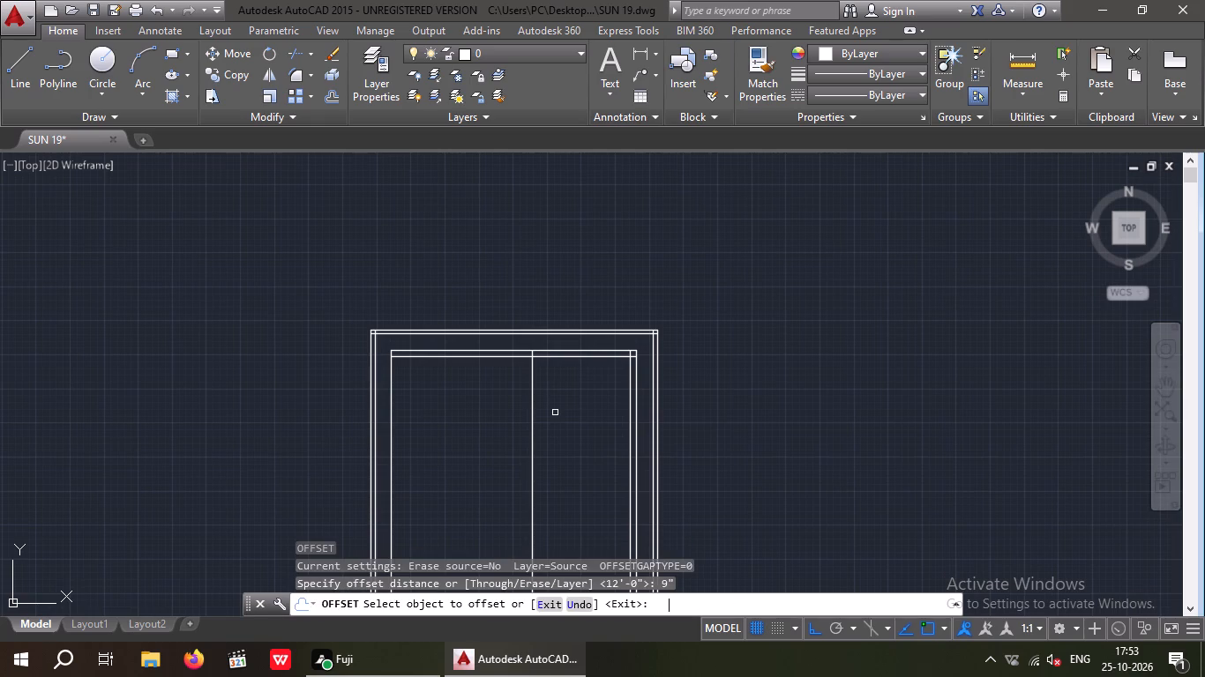
{"action": "left_click_drag", "start_coordinate": [534, 386], "coordinate": [513, 399]}
{"action": "left_click", "coordinate": [513, 399]}
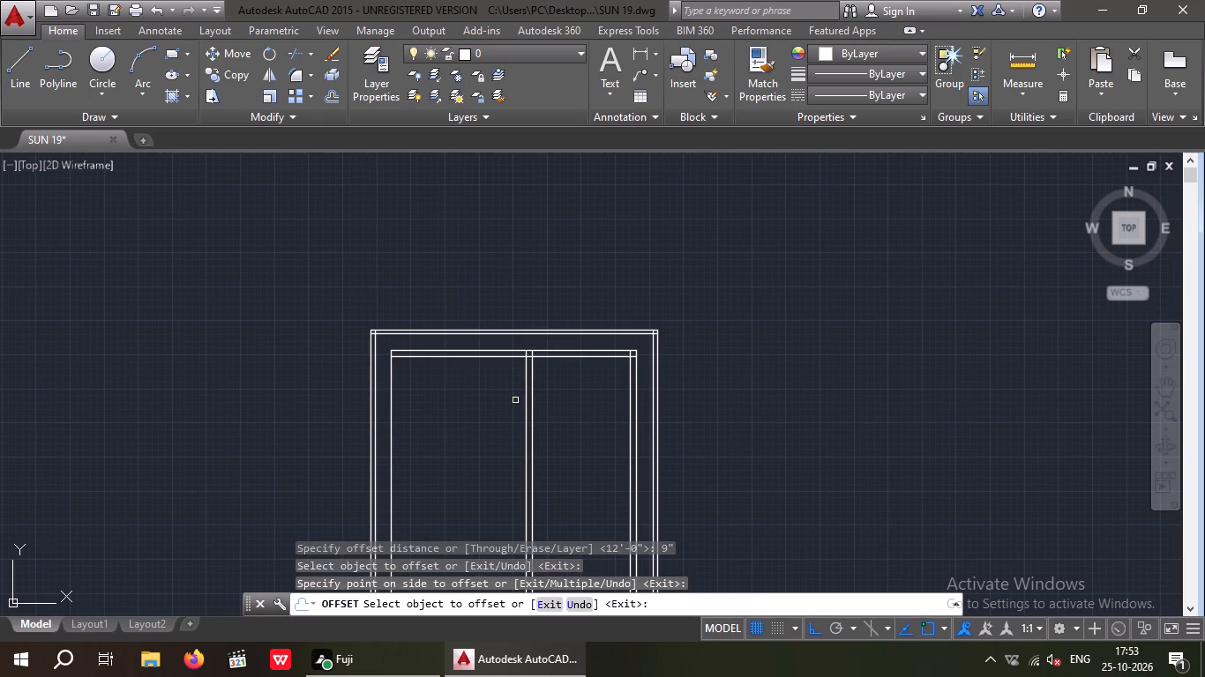
{"action": "key", "text": "Escape"}
{"action": "key", "text": "Escape"}
Offset the left face of the 9" partition wall 5' to the left.
{"action": "key", "text": "o"}
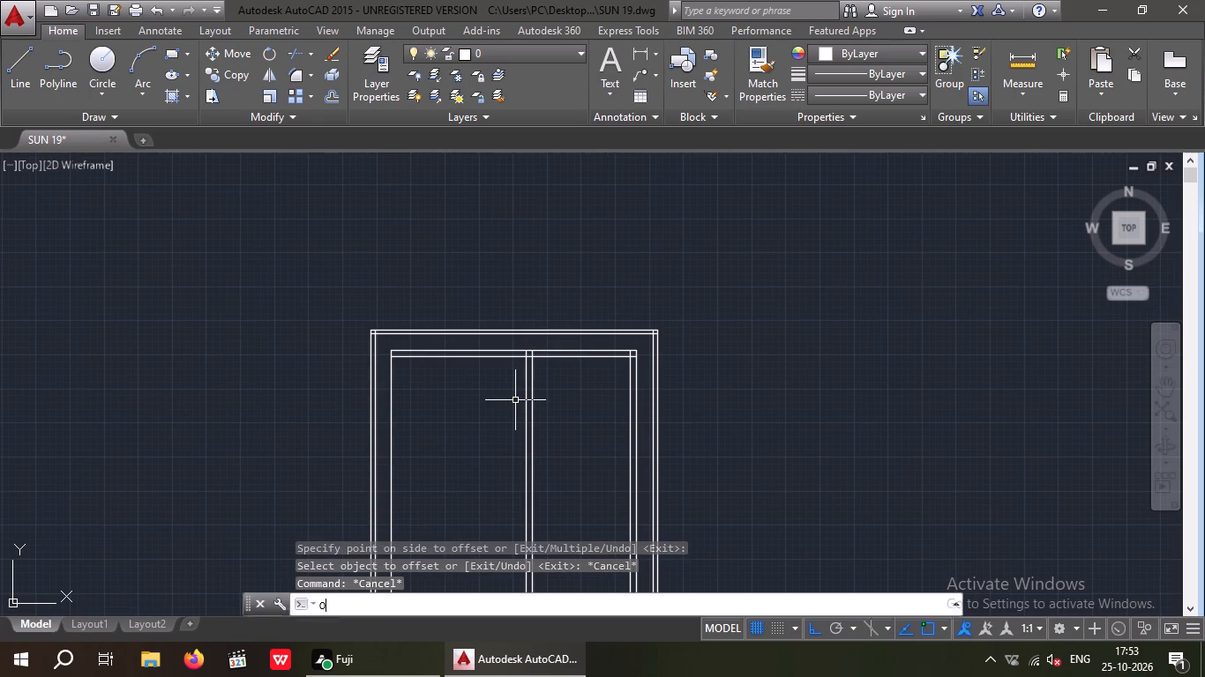
{"action": "key", "text": "Return"}
{"action": "type", "text": "5'"}
{"action": "key", "text": "Return"}
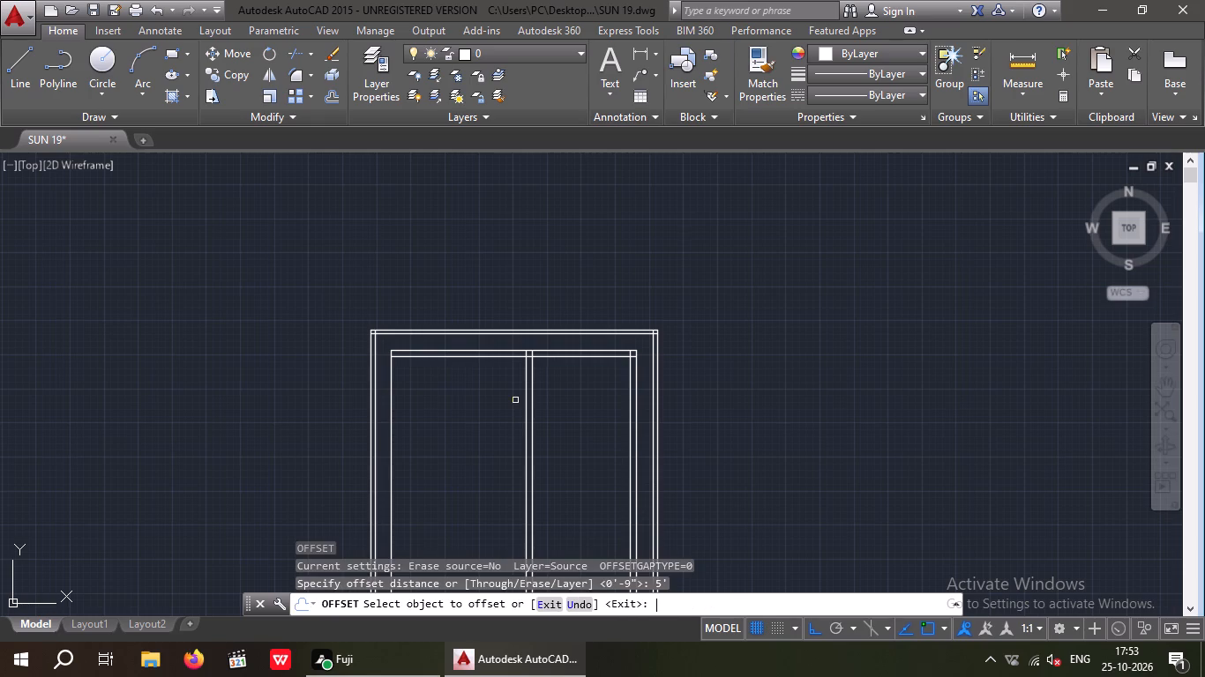
{"action": "scroll", "coordinate": [516, 383], "scroll_direction": "up", "scroll_amount": 1}
{"action": "left_click_drag", "start_coordinate": [530, 390], "coordinate": [477, 417]}
{"action": "left_click", "coordinate": [448, 432]}
{"action": "key", "text": "Escape"}
{"action": "key", "text": "Escape"}
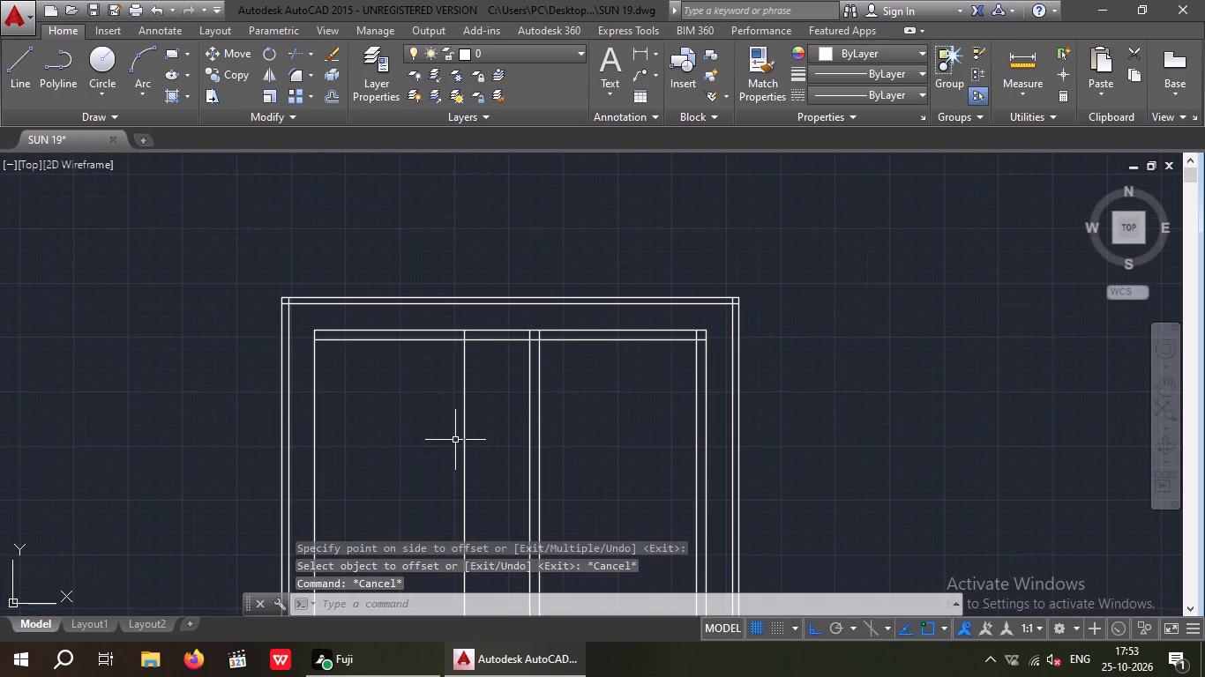
Offset the new leftmost partition line 6" to the left to form a thinner partition wall.
{"action": "key", "text": "o"}
{"action": "key", "text": "Return"}
{"action": "type", "text": "6\""}
{"action": "key", "text": "Return"}
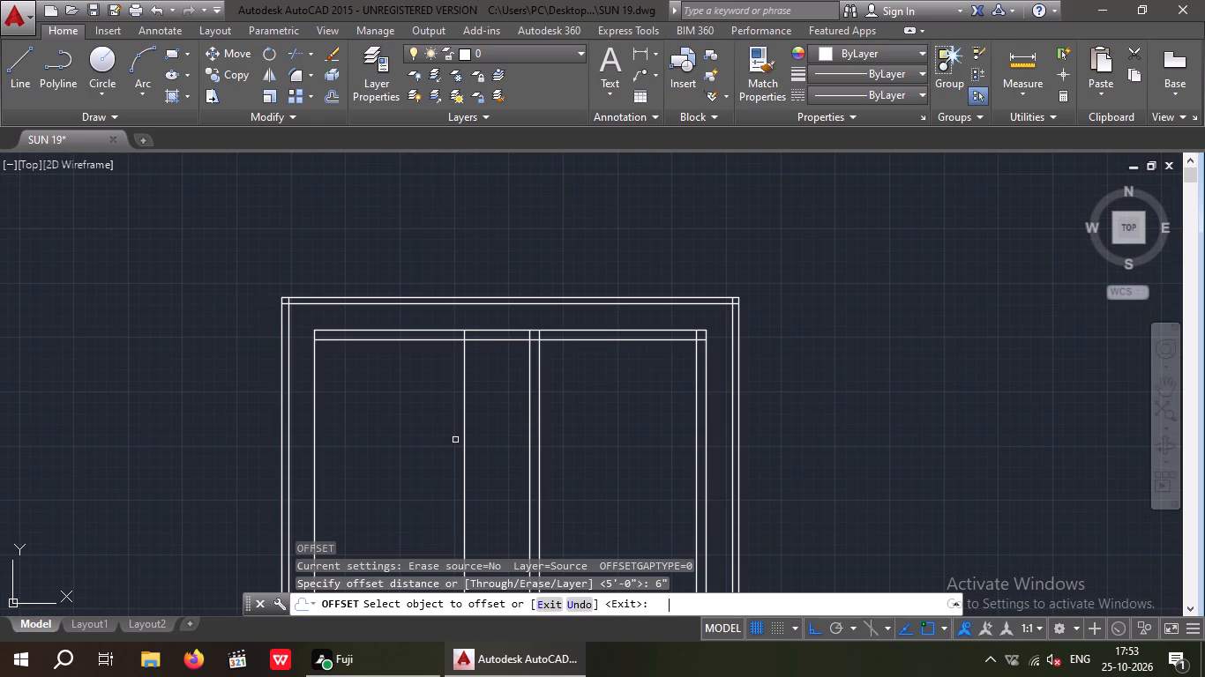
{"action": "left_click_drag", "start_coordinate": [464, 415], "coordinate": [452, 424]}
{"action": "left_click", "coordinate": [449, 426]}
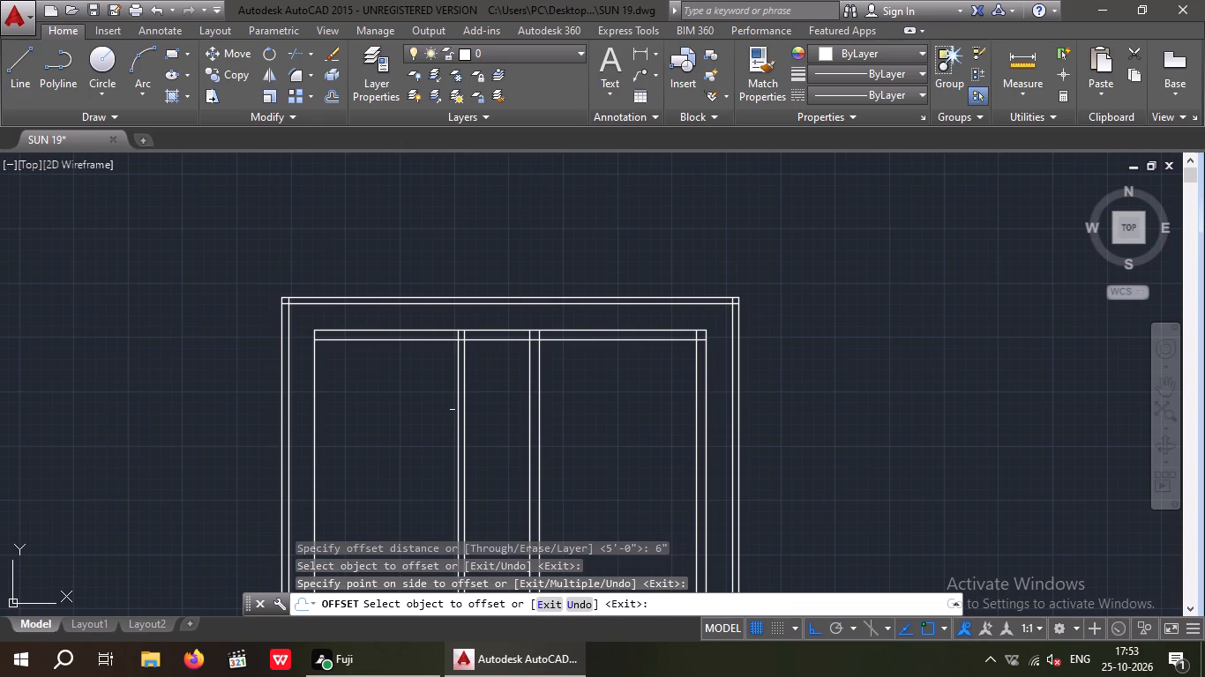
{"action": "key", "text": "Escape"}
{"action": "key", "text": "Escape"}
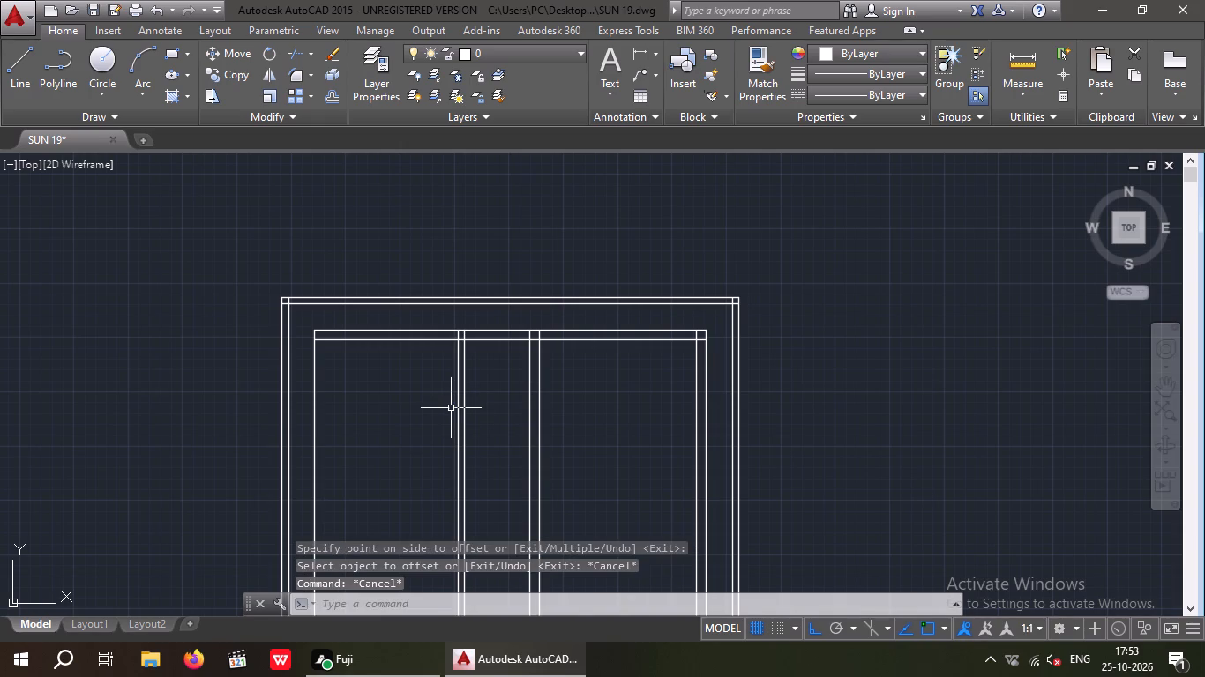
Offset the left line of the inner outline 9" toward the inside to complete the left wall.
{"action": "key", "text": "o"}
{"action": "key", "text": "Return"}
{"action": "type", "text": "9\""}
{"action": "key", "text": "Return"}
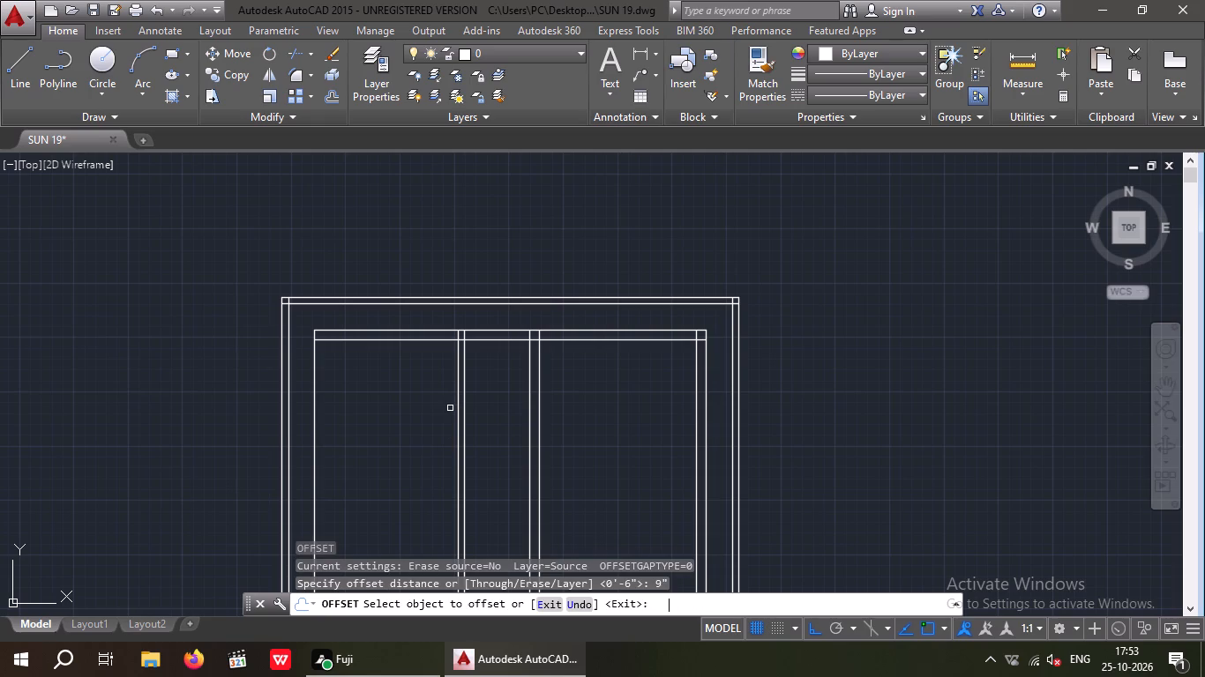
{"action": "left_click_drag", "start_coordinate": [312, 445], "coordinate": [360, 439]}
{"action": "left_click", "coordinate": [369, 435]}
{"action": "key", "text": "Escape"}
{"action": "key", "text": "Escape"}
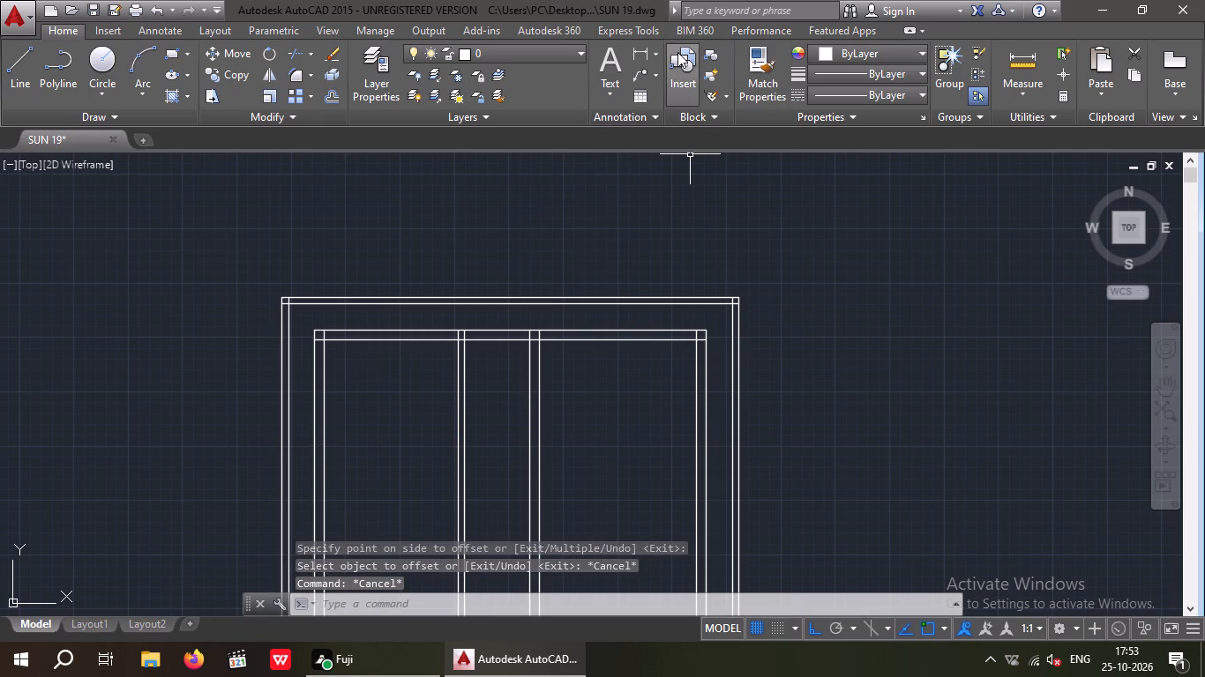
Measure the clear width between the left 9" wall and the 6" partition with a linear dimension, without placing it.
{"action": "left_click", "coordinate": [642, 55]}
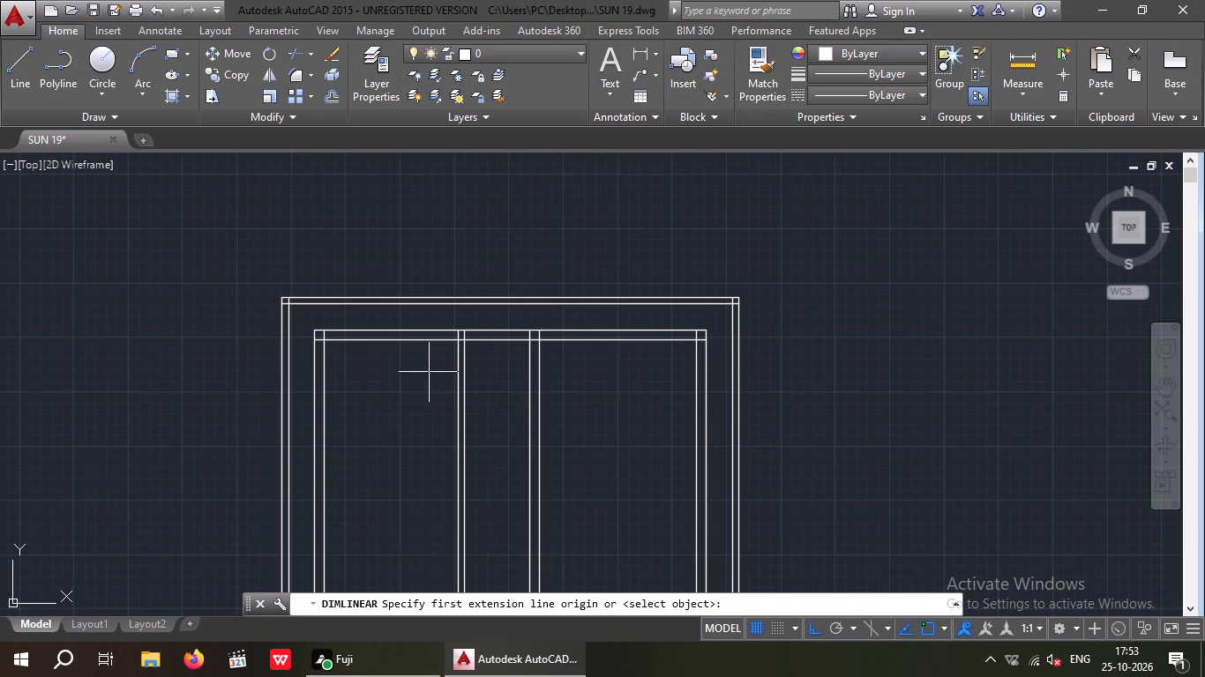
{"action": "scroll", "coordinate": [361, 356], "scroll_direction": "up", "scroll_amount": 3}
{"action": "left_click", "coordinate": [232, 287]}
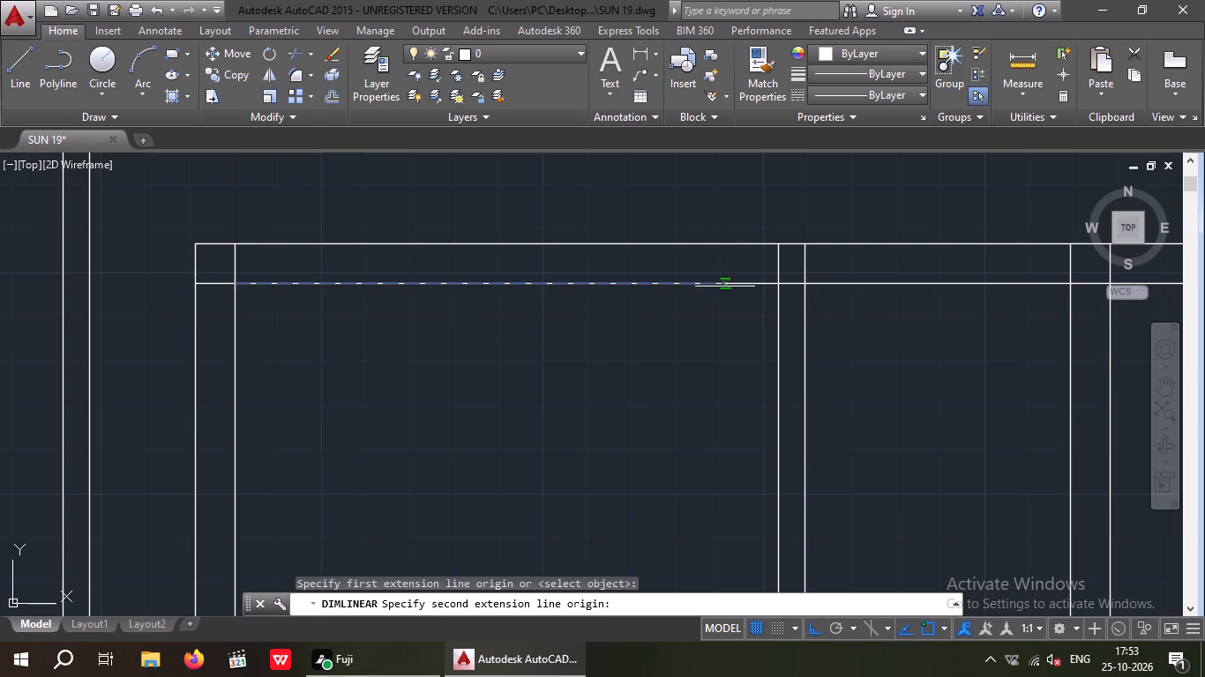
{"action": "left_click", "coordinate": [787, 284]}
{"action": "scroll", "coordinate": [591, 395], "scroll_direction": "up", "scroll_amount": 2}
{"action": "scroll", "coordinate": [588, 393], "scroll_direction": "down", "scroll_amount": 4}
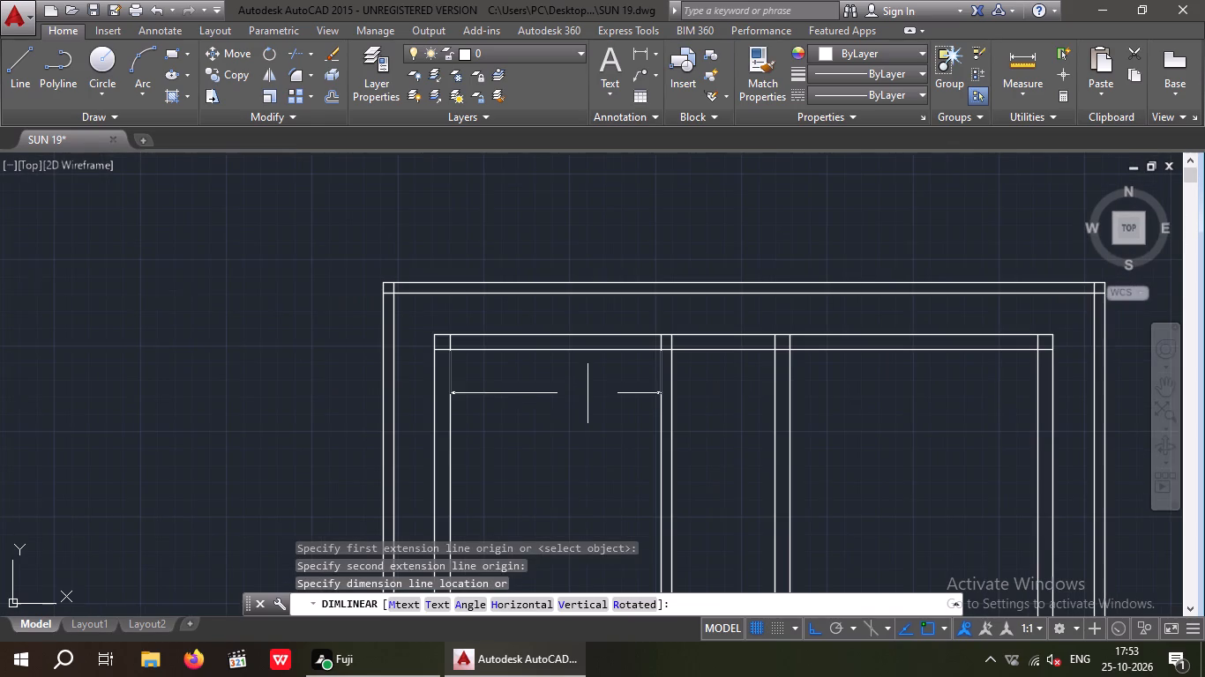
{"action": "key", "text": "Escape"}
{"action": "key", "text": "Escape"}
Offset the inner face of the top 9" wall 16' downward across the rooms.
{"action": "scroll", "coordinate": [578, 397], "scroll_direction": "down", "scroll_amount": 3}
{"action": "middle_click_drag", "start_coordinate": [577, 405], "coordinate": [546, 376]}
{"action": "scroll", "coordinate": [540, 376], "scroll_direction": "up", "scroll_amount": 3}
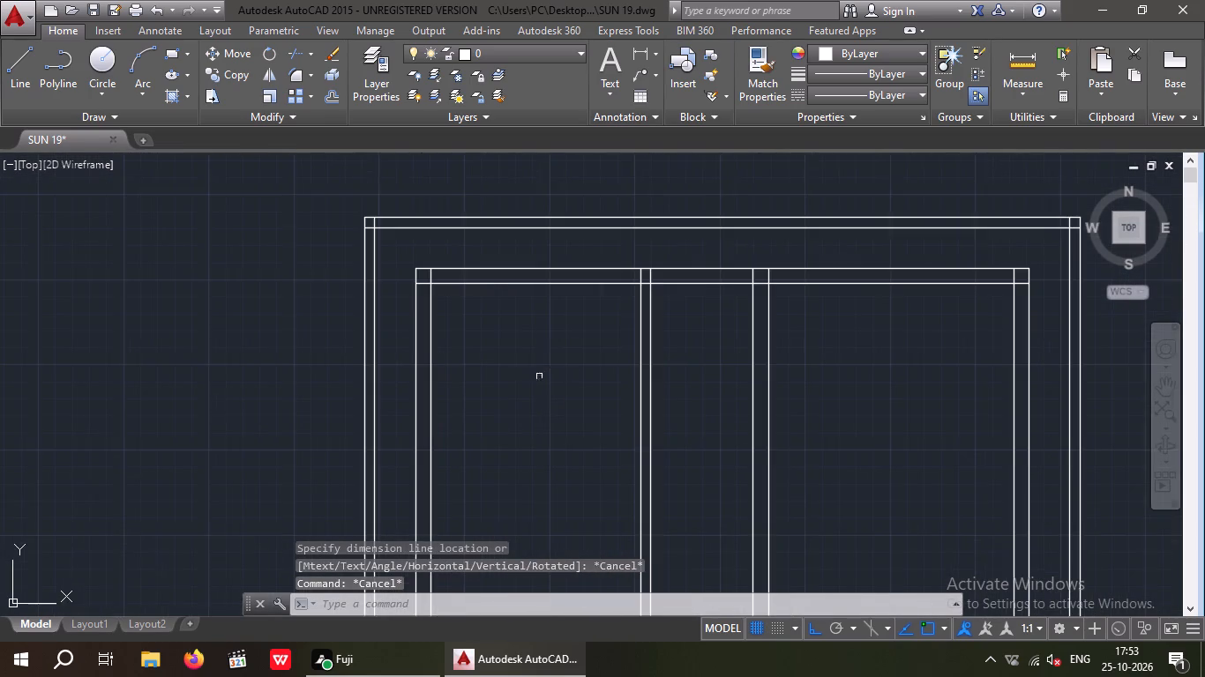
{"action": "middle_click_drag", "start_coordinate": [535, 398], "coordinate": [518, 455]}
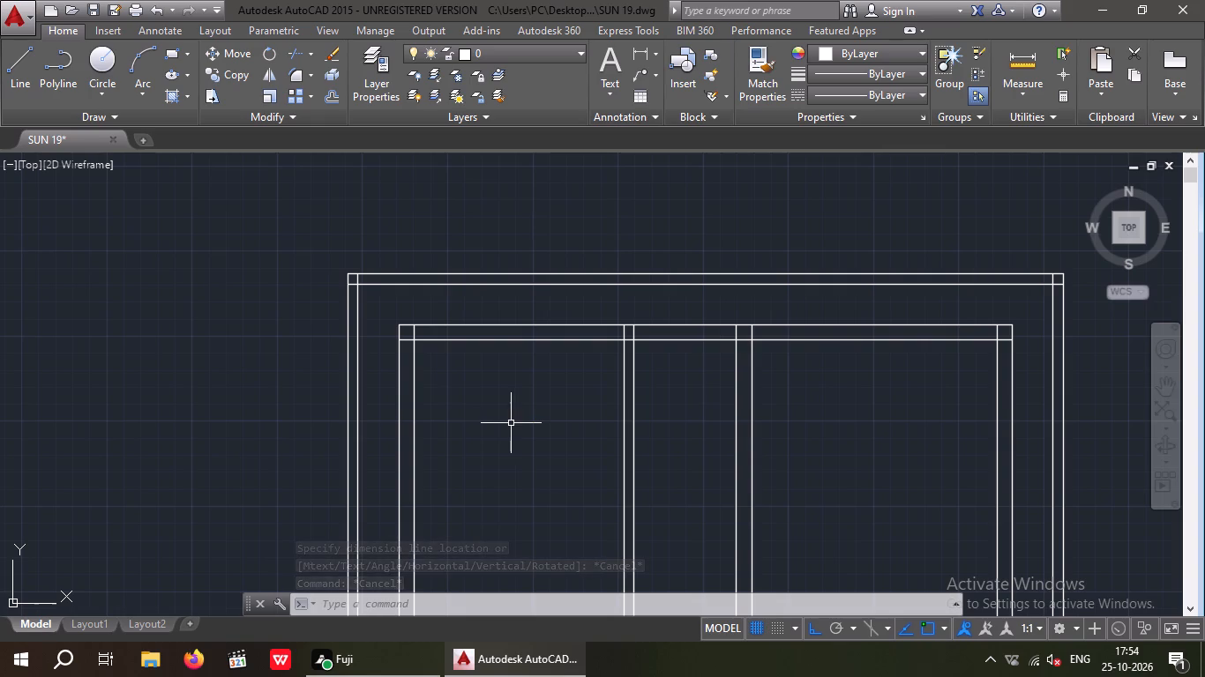
{"action": "key", "text": "o"}
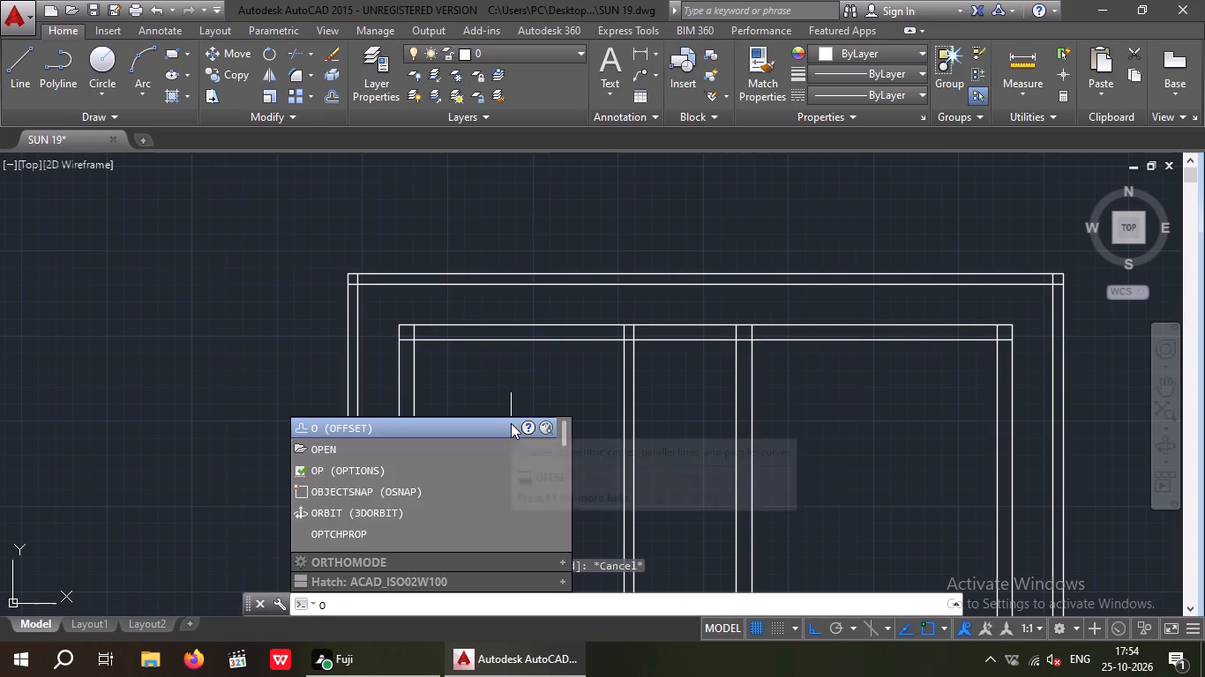
{"action": "key", "text": "Return"}
{"action": "type", "text": "16'"}
{"action": "key", "text": "Return"}
{"action": "middle_click_drag", "start_coordinate": [503, 387], "coordinate": [395, 335]}
{"action": "scroll", "coordinate": [392, 335], "scroll_direction": "down", "scroll_amount": 1}
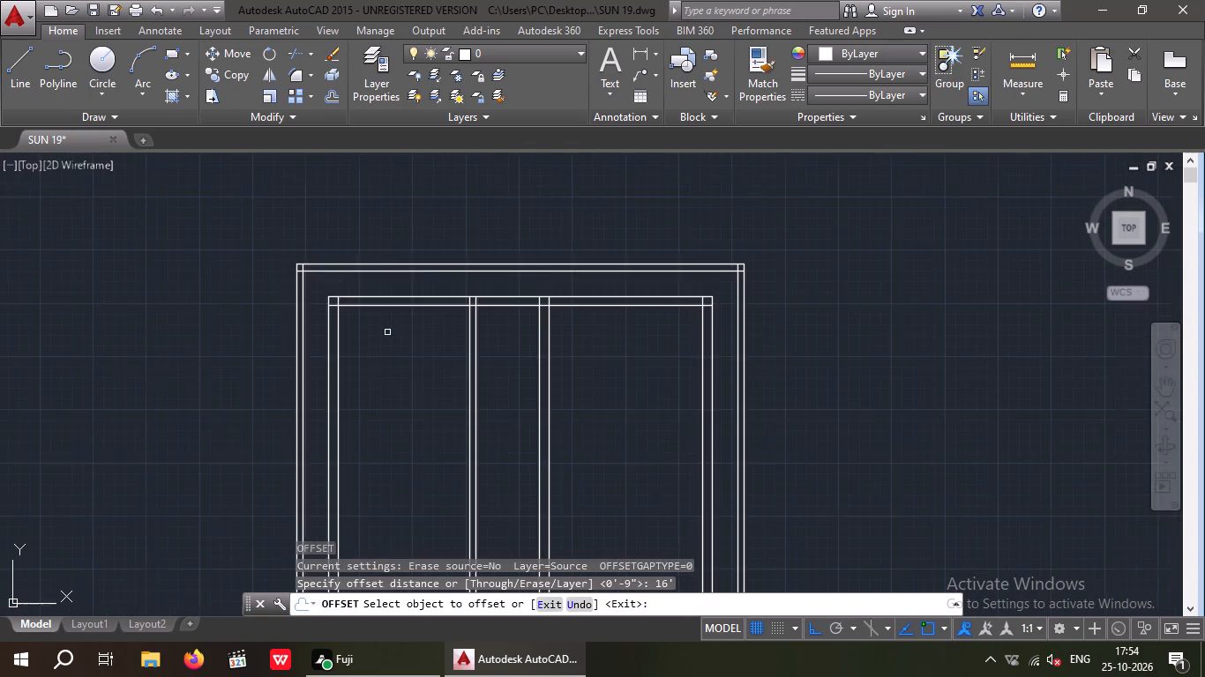
{"action": "scroll", "coordinate": [387, 332], "scroll_direction": "down", "scroll_amount": 1}
{"action": "left_click_drag", "start_coordinate": [532, 319], "coordinate": [535, 334]}
{"action": "left_click", "coordinate": [542, 403]}
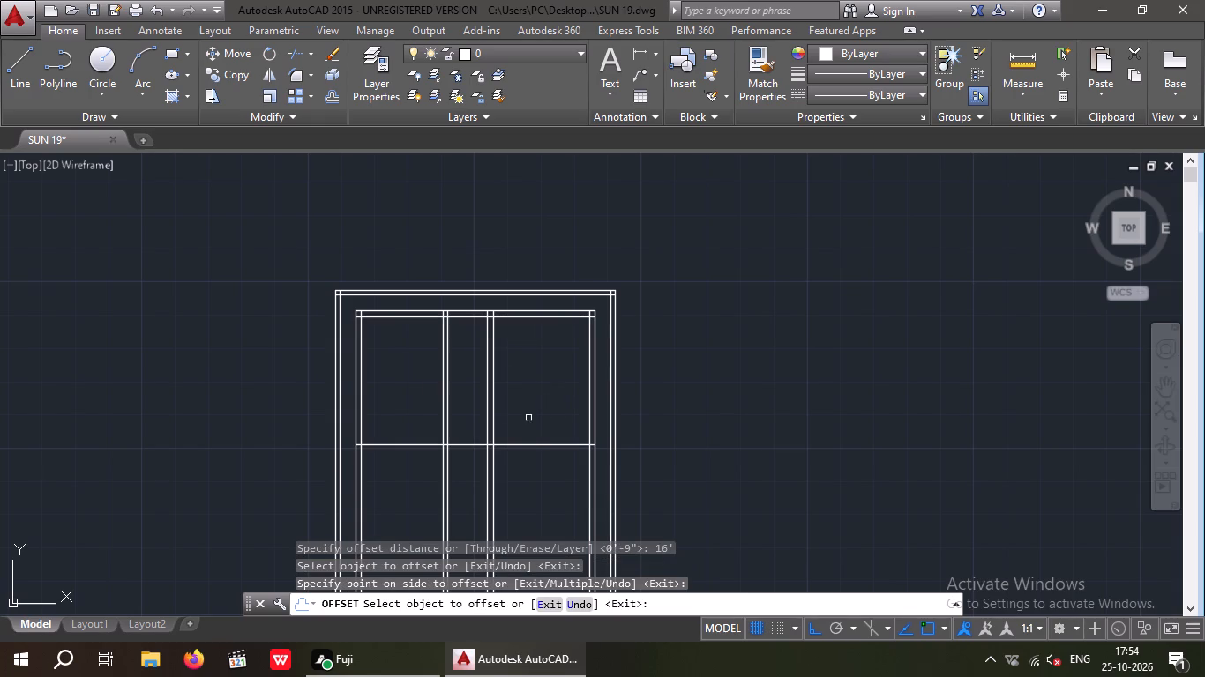
{"action": "key", "text": "Escape"}
{"action": "key", "text": "Escape"}
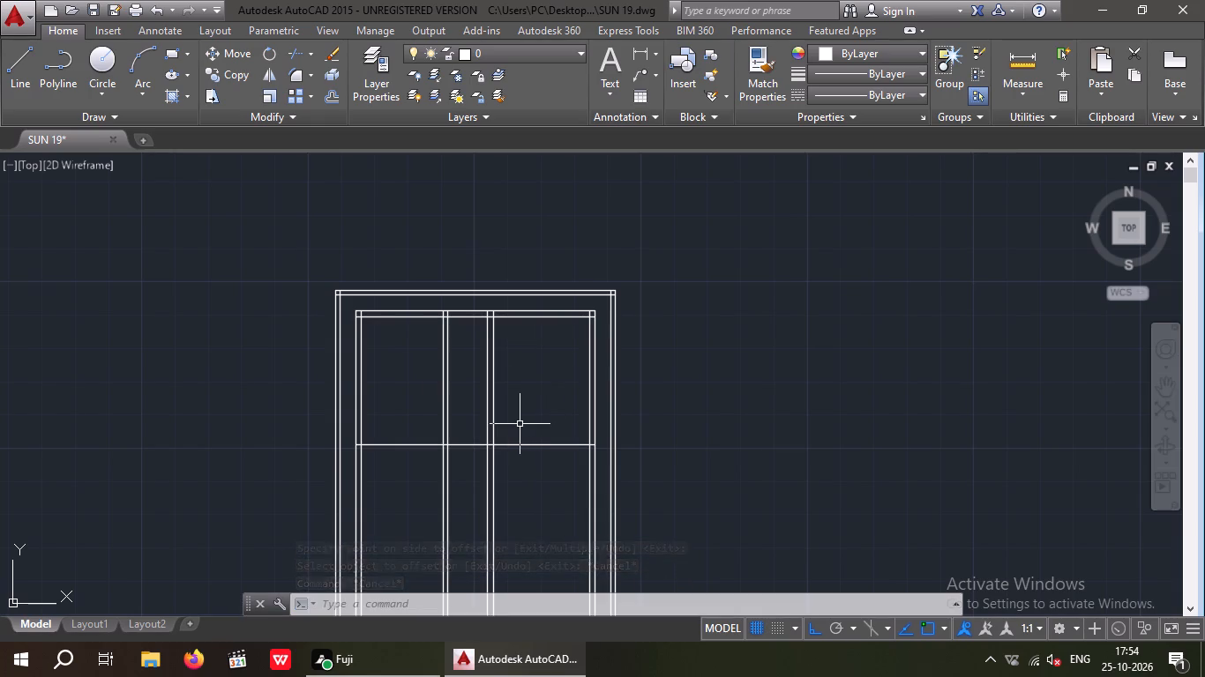
{"action": "key", "text": "Escape"}
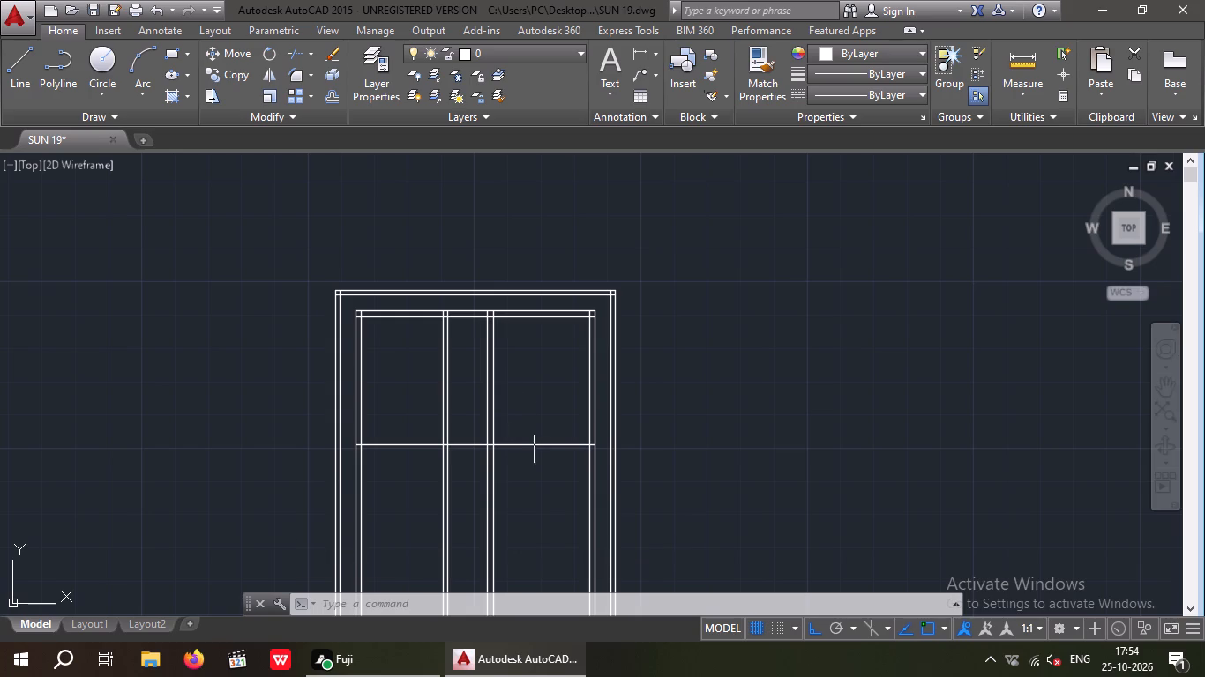
Offset the new horizontal line across the rooms 6" downward to form a partition wall.
{"action": "key", "text": "Escape"}
{"action": "key", "text": "o"}
{"action": "key", "text": "Return"}
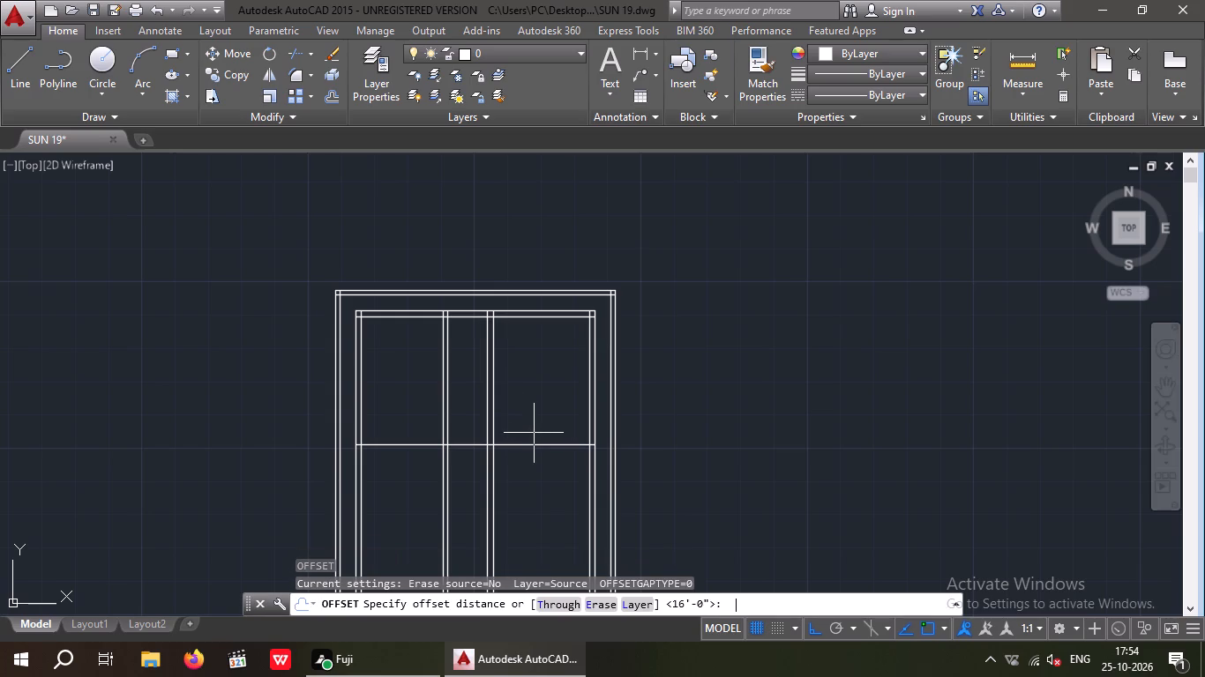
{"action": "key", "text": "6"}
{"action": "key", "text": "shift+quotedbl"}
{"action": "key", "text": "Return"}
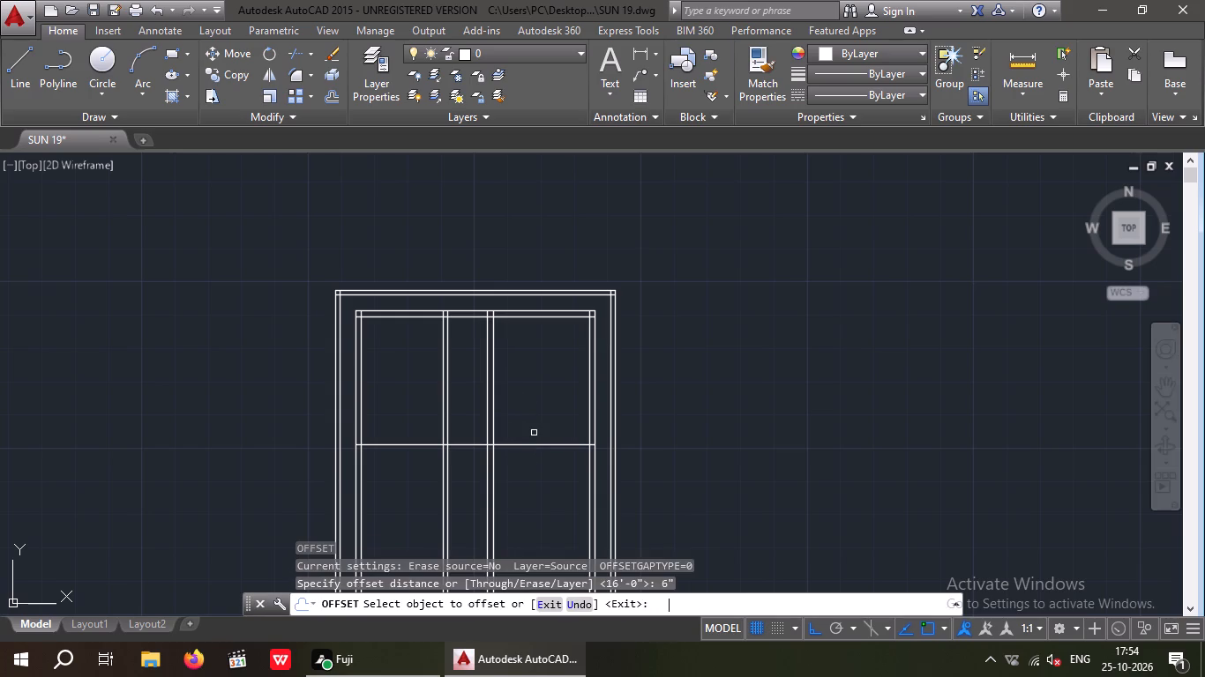
{"action": "scroll", "coordinate": [530, 448], "scroll_direction": "up", "scroll_amount": 2}
{"action": "left_click_drag", "start_coordinate": [550, 441], "coordinate": [551, 454]}
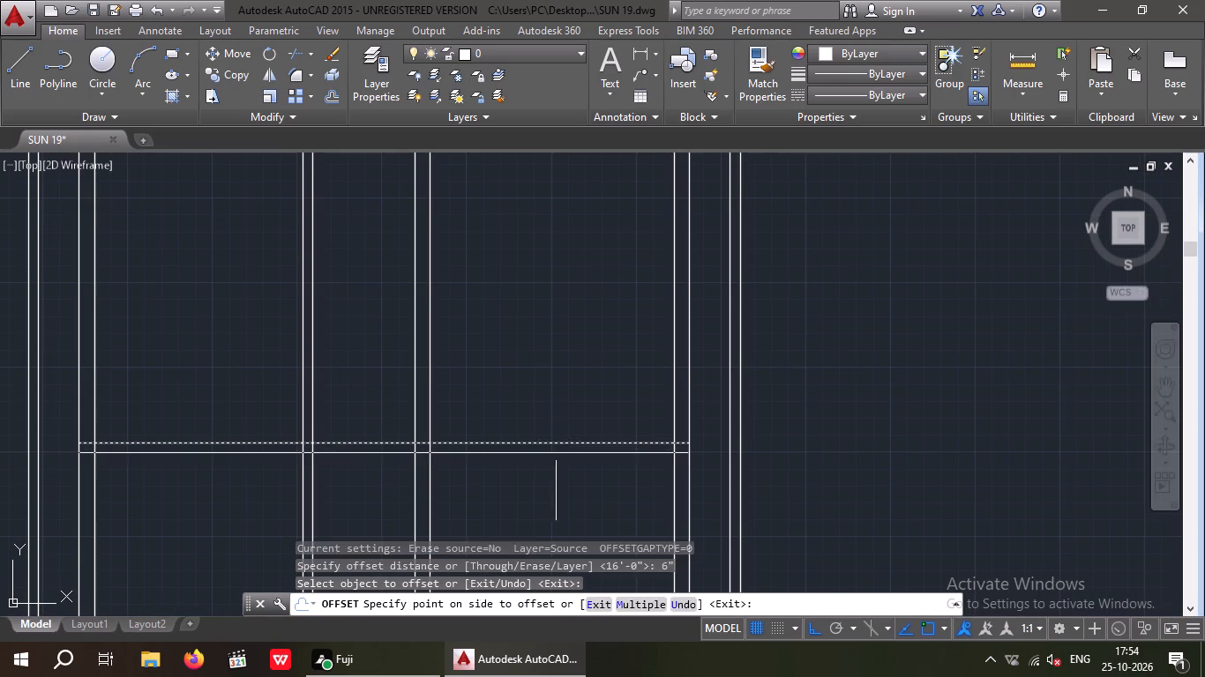
{"action": "left_click", "coordinate": [567, 507]}
{"action": "key", "text": "Escape"}
{"action": "key", "text": "Escape"}
Trim both horizontal partition lines out of the passage between the two vertical partition walls.
{"action": "type", "text": "TR"}
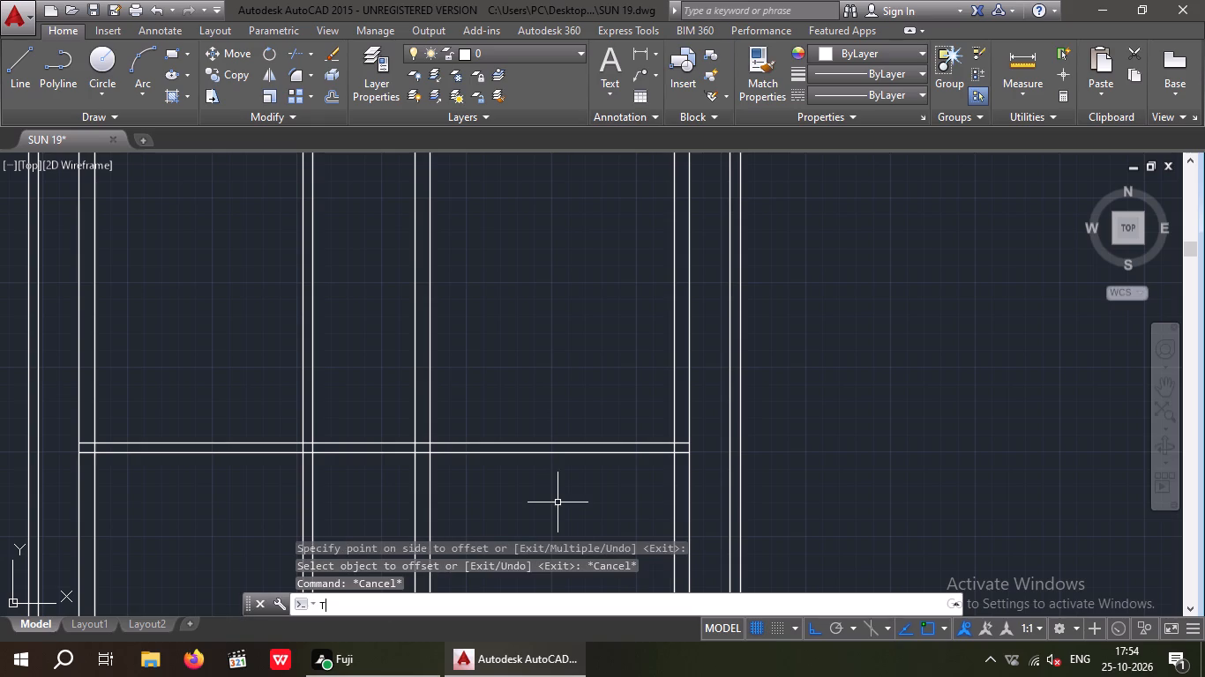
{"action": "key", "text": "space"}
{"action": "key", "text": "space"}
{"action": "scroll", "coordinate": [373, 458], "scroll_direction": "up", "scroll_amount": 2}
{"action": "left_click_drag", "start_coordinate": [391, 478], "coordinate": [386, 465]}
{"action": "left_click", "coordinate": [360, 406]}
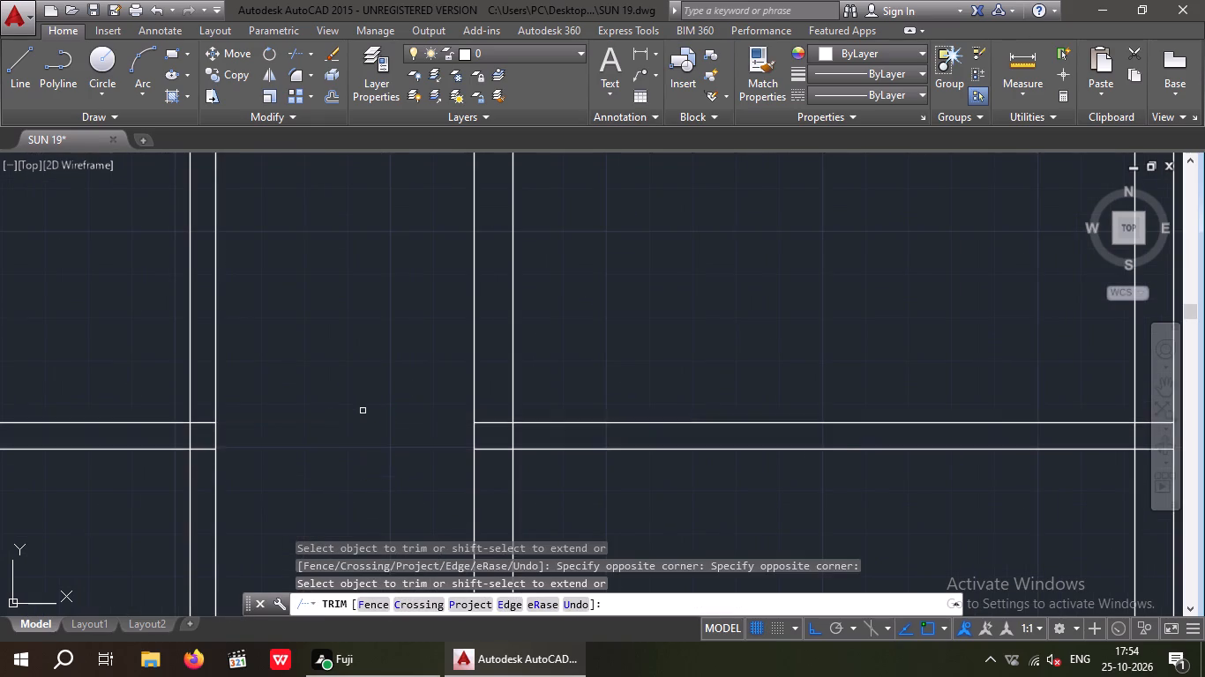
{"action": "scroll", "coordinate": [363, 411], "scroll_direction": "down", "scroll_amount": 2}
{"action": "middle_click_drag", "start_coordinate": [365, 420], "coordinate": [384, 463]}
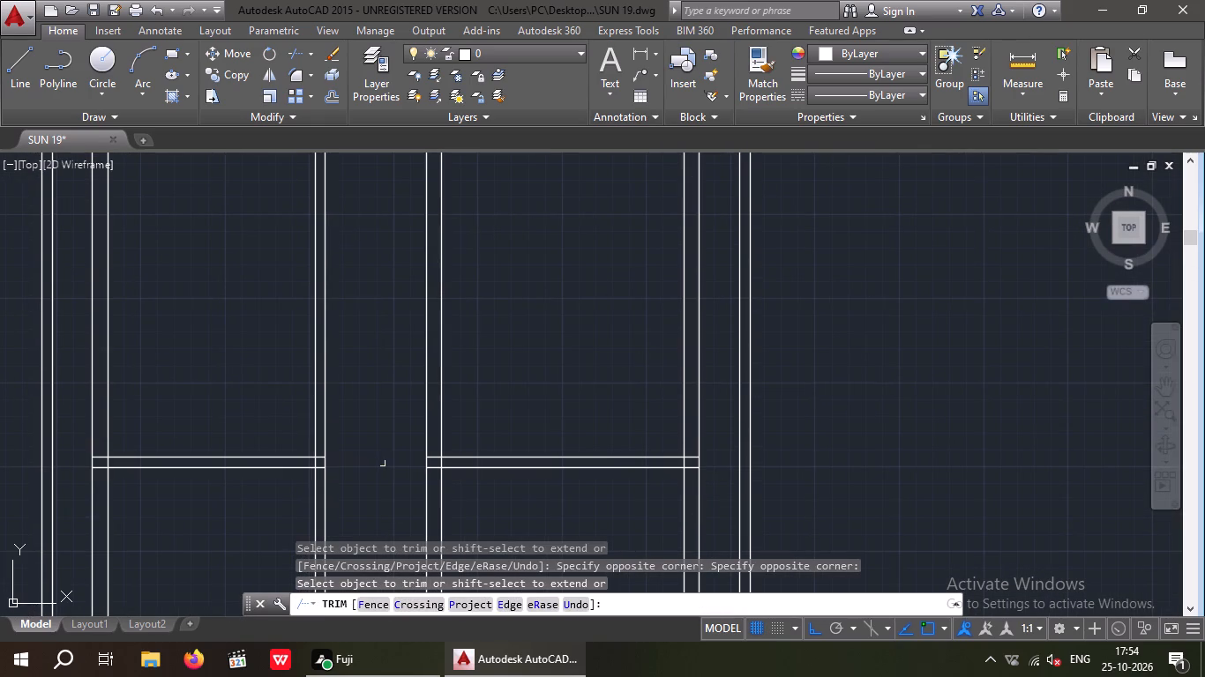
{"action": "key", "text": "Escape"}
{"action": "key", "text": "Escape"}
{"action": "key", "text": "Escape"}
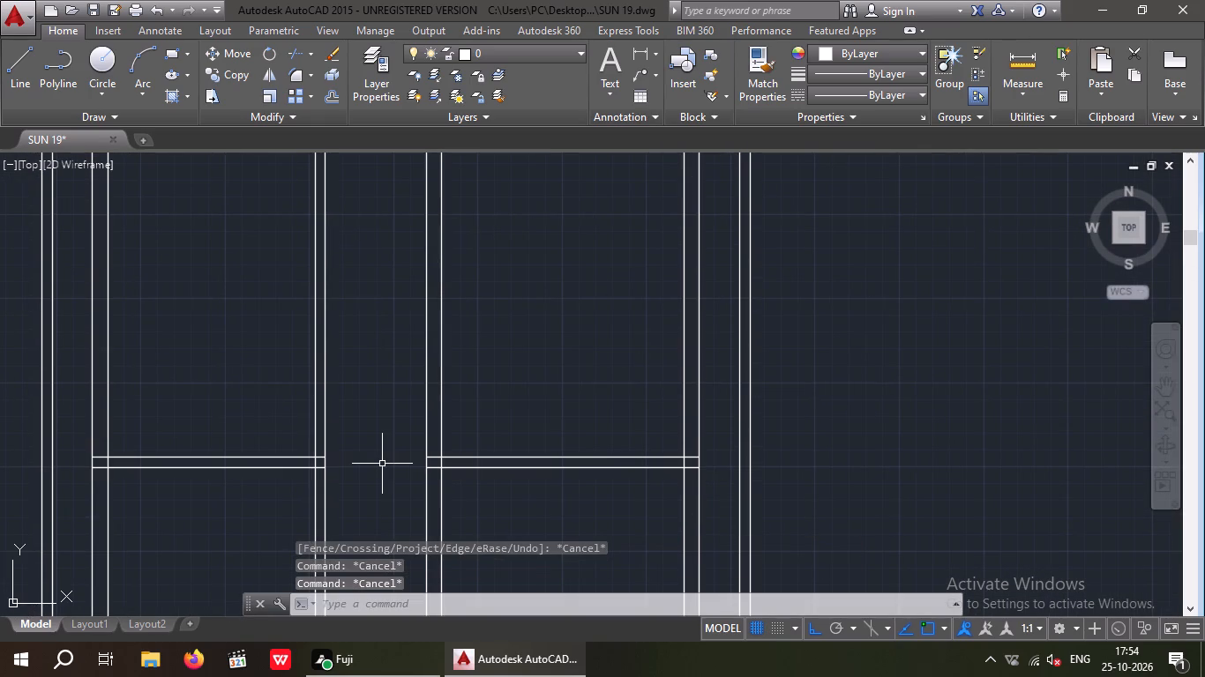
{"action": "key", "text": "Escape"}
{"action": "key", "text": "Escape"}
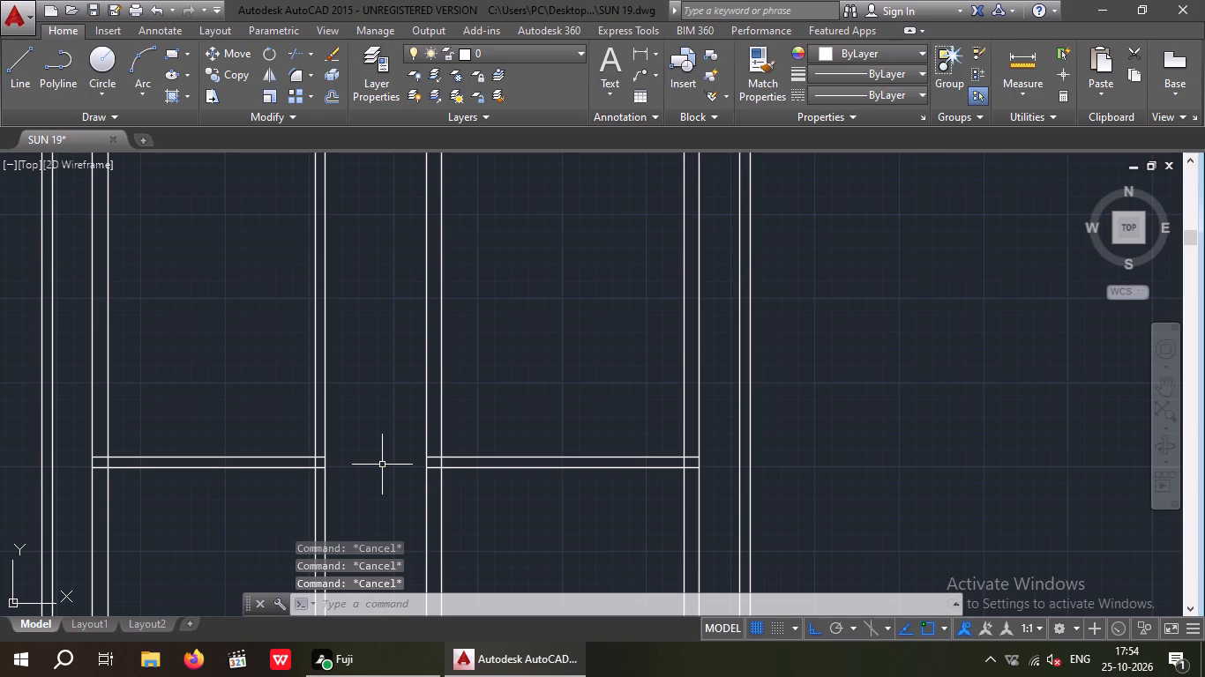
Offset the upper line of the left room's horizontal partition 10'9" upward.
{"action": "key", "text": "o"}
{"action": "key", "text": "Return"}
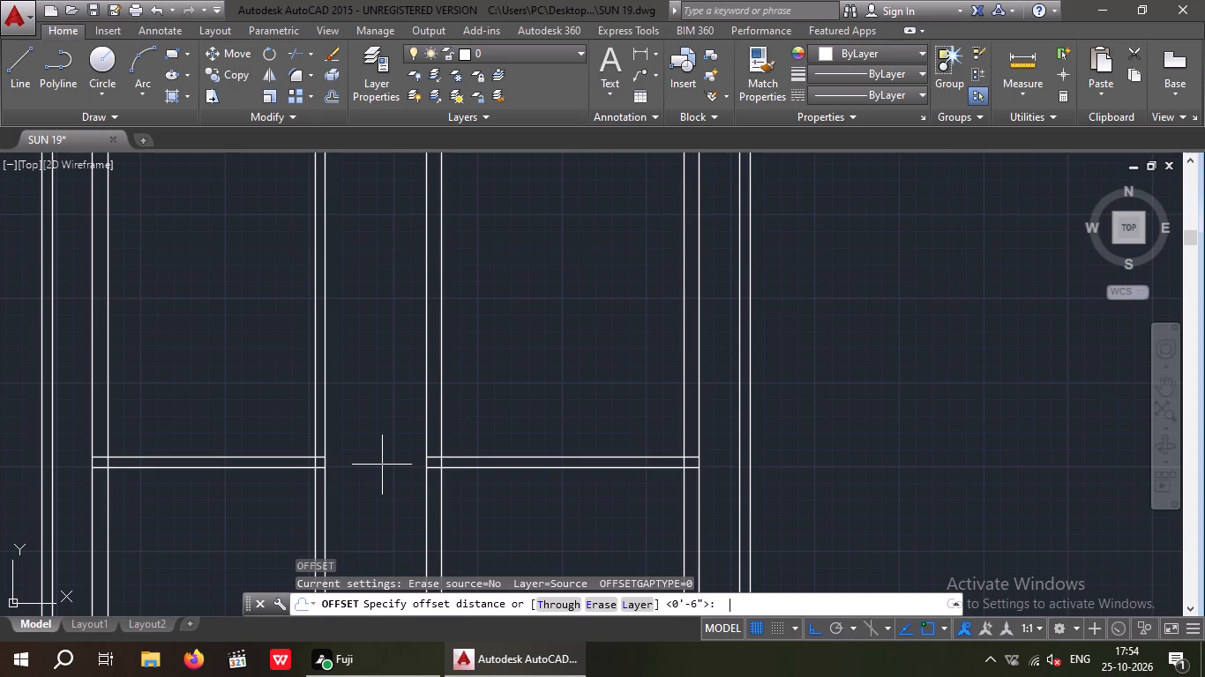
{"action": "type", "text": "10'9"}
{"action": "key", "text": "shift+quotedbl"}
{"action": "key", "text": "Return"}
{"action": "middle_click_drag", "start_coordinate": [385, 399], "coordinate": [410, 413]}
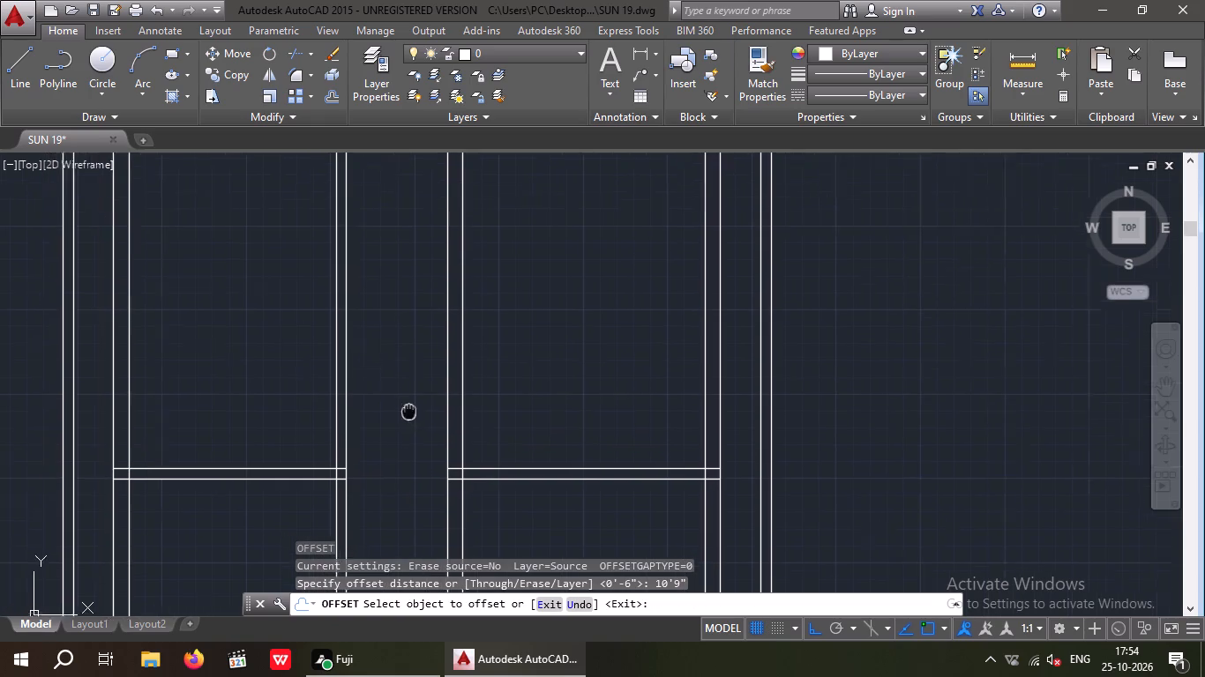
{"action": "middle_click_drag", "start_coordinate": [410, 413], "coordinate": [434, 424]}
{"action": "scroll", "coordinate": [428, 425], "scroll_direction": "down", "scroll_amount": 1}
{"action": "scroll", "coordinate": [318, 459], "scroll_direction": "up", "scroll_amount": 1}
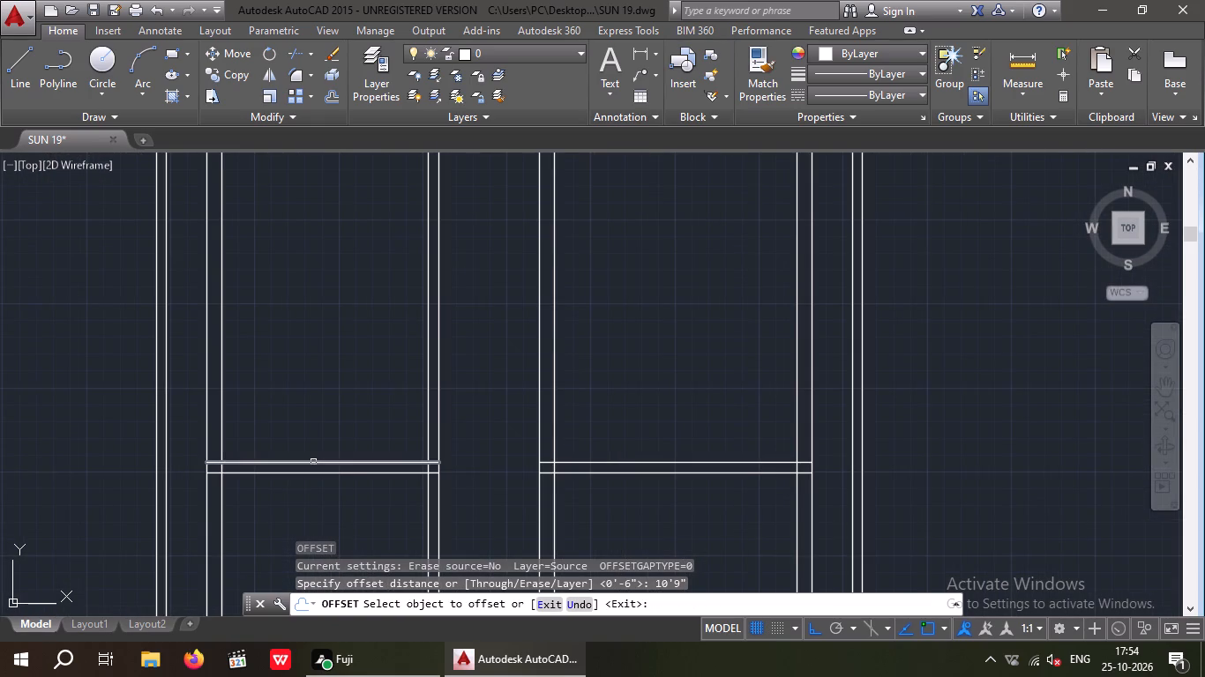
{"action": "left_click_drag", "start_coordinate": [313, 462], "coordinate": [313, 450]}
{"action": "left_click", "coordinate": [313, 376]}
{"action": "middle_click_drag", "start_coordinate": [327, 376], "coordinate": [348, 486]}
{"action": "scroll", "coordinate": [351, 453], "scroll_direction": "down", "scroll_amount": 1}
{"action": "key", "text": "Escape"}
{"action": "key", "text": "Escape"}
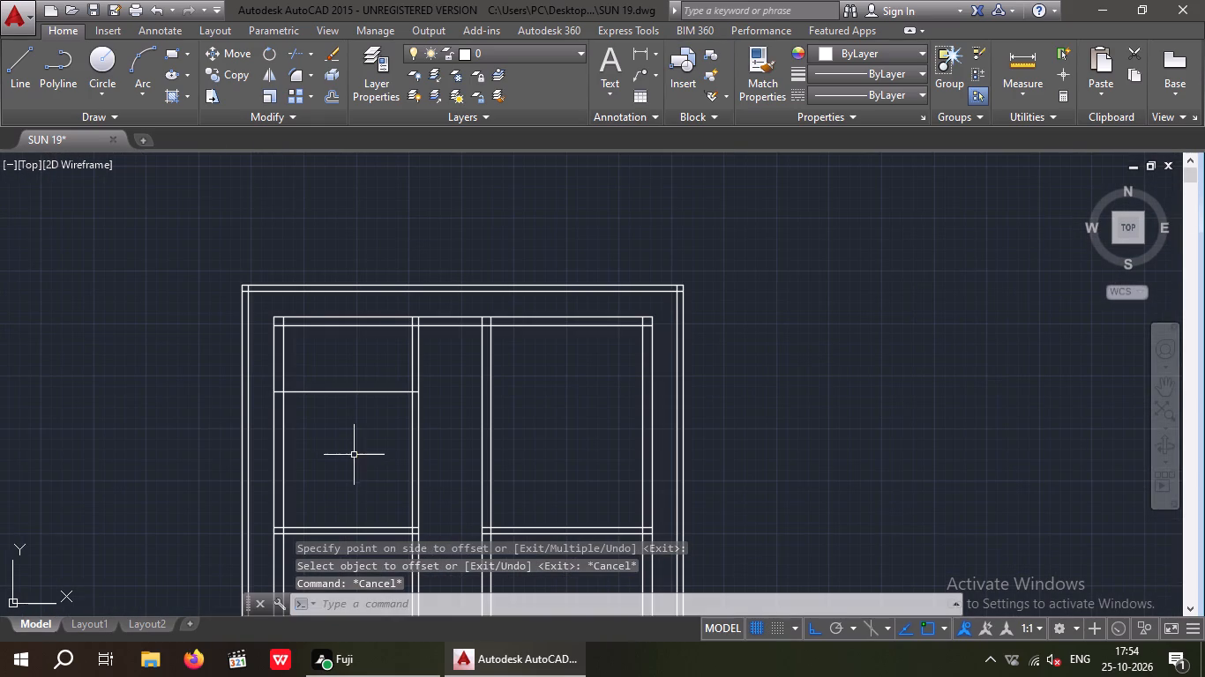
Offset the new horizontal line in the left room 9" upward to form a wall.
{"action": "key", "text": "o"}
{"action": "key", "text": "Return"}
{"action": "type", "text": "9\""}
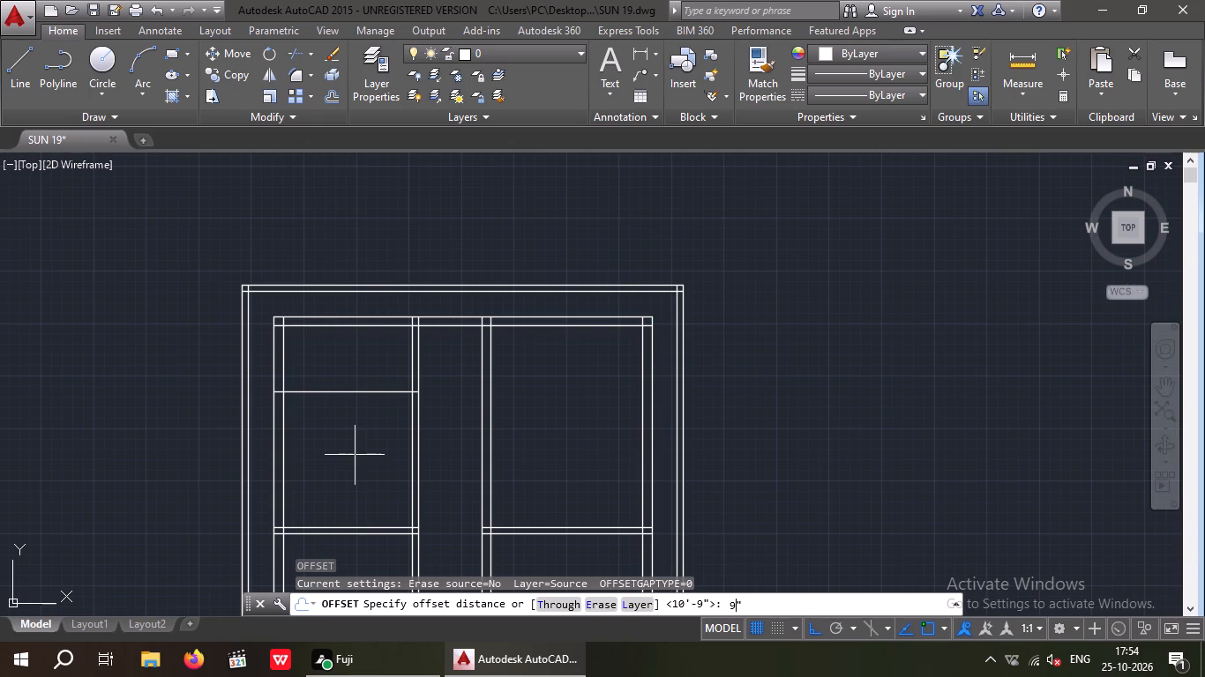
{"action": "key", "text": "Return"}
{"action": "scroll", "coordinate": [333, 376], "scroll_direction": "up", "scroll_amount": 2}
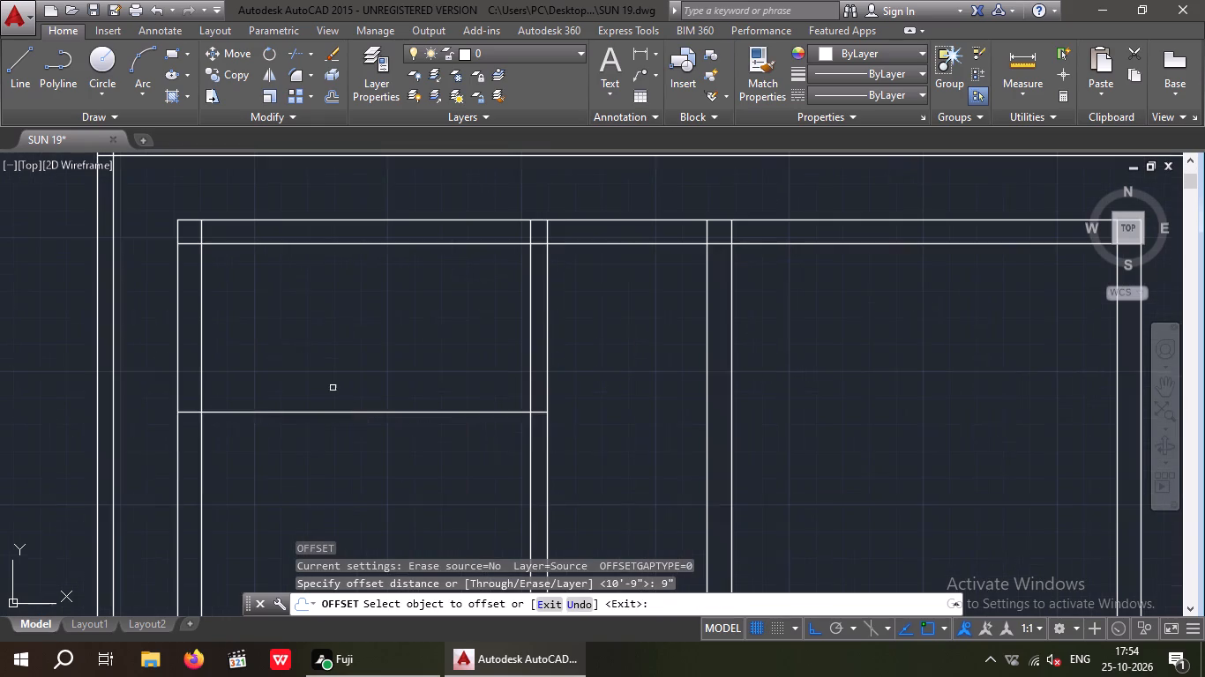
{"action": "left_click", "coordinate": [341, 410]}
{"action": "left_click", "coordinate": [344, 383]}
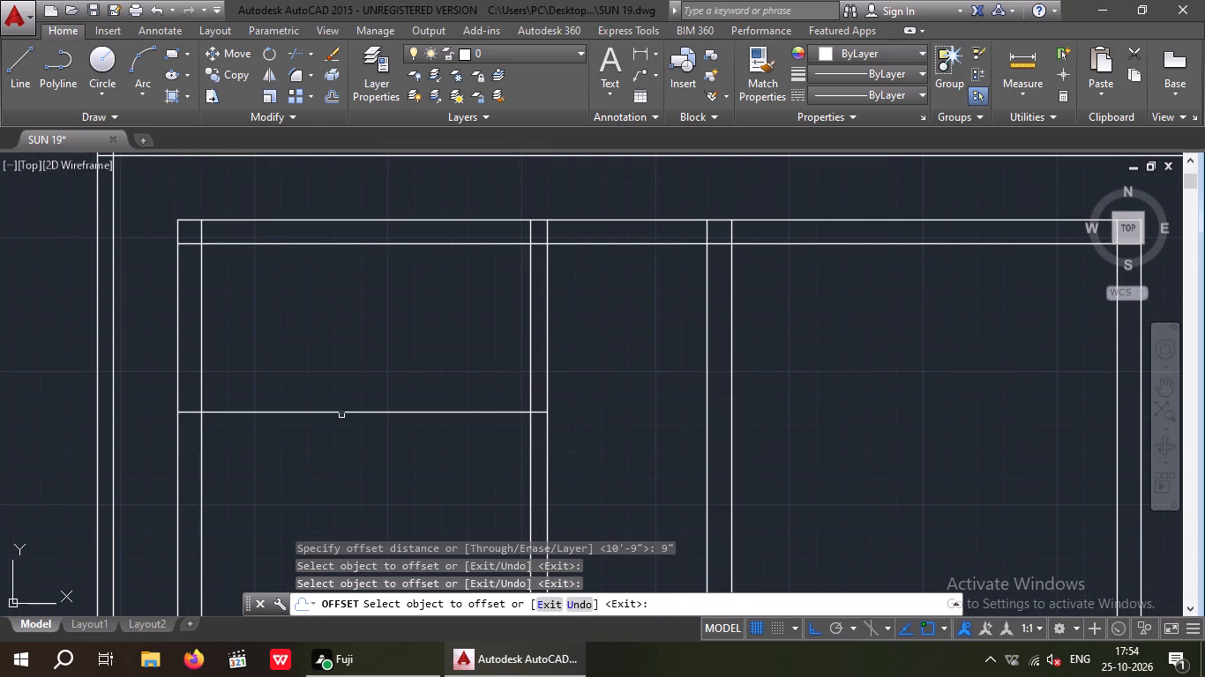
{"action": "left_click", "coordinate": [341, 414]}
{"action": "left_click", "coordinate": [341, 392]}
{"action": "scroll", "coordinate": [351, 361], "scroll_direction": "down", "scroll_amount": 1}
{"action": "middle_click_drag", "start_coordinate": [351, 361], "coordinate": [361, 407]}
{"action": "key", "text": "Escape"}
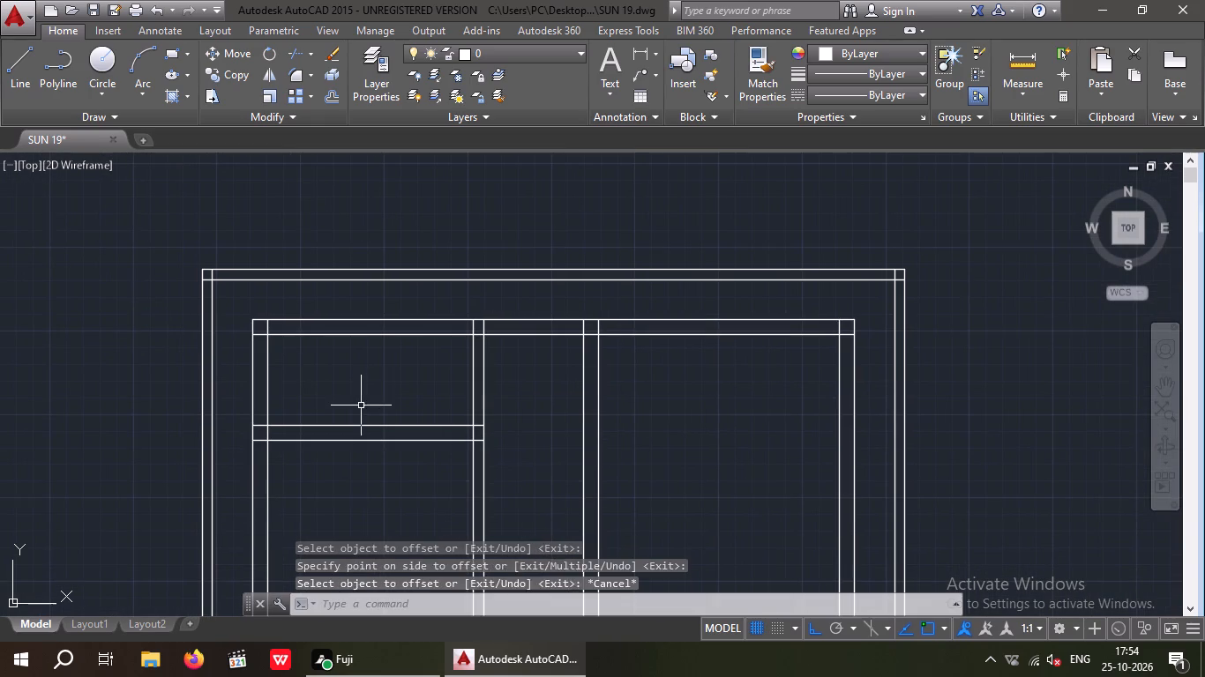
{"action": "key", "text": "Escape"}
Trim the inner faces of the left and top 9" walls along the small top-left space above the new wall.
{"action": "key", "text": "t"}
{"action": "key", "text": "r"}
{"action": "key", "text": "space"}
{"action": "key", "text": "space"}
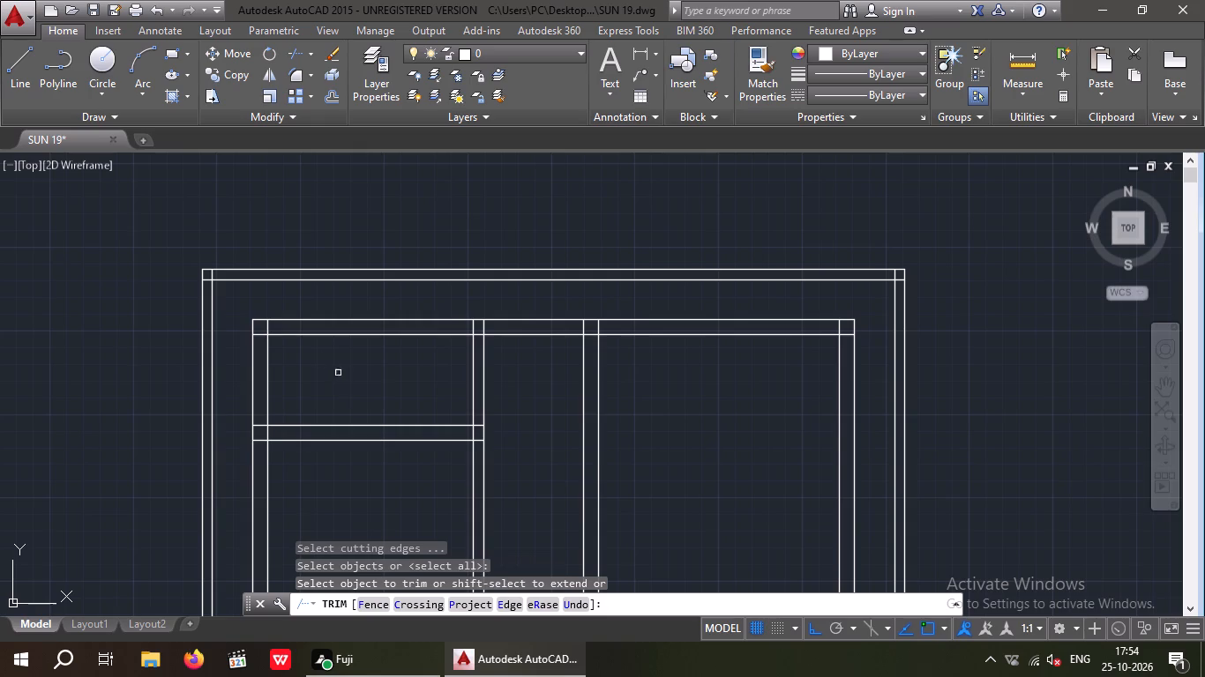
{"action": "scroll", "coordinate": [281, 357], "scroll_direction": "up", "scroll_amount": 1}
{"action": "left_click_drag", "start_coordinate": [281, 381], "coordinate": [258, 399]}
{"action": "left_click", "coordinate": [251, 405]}
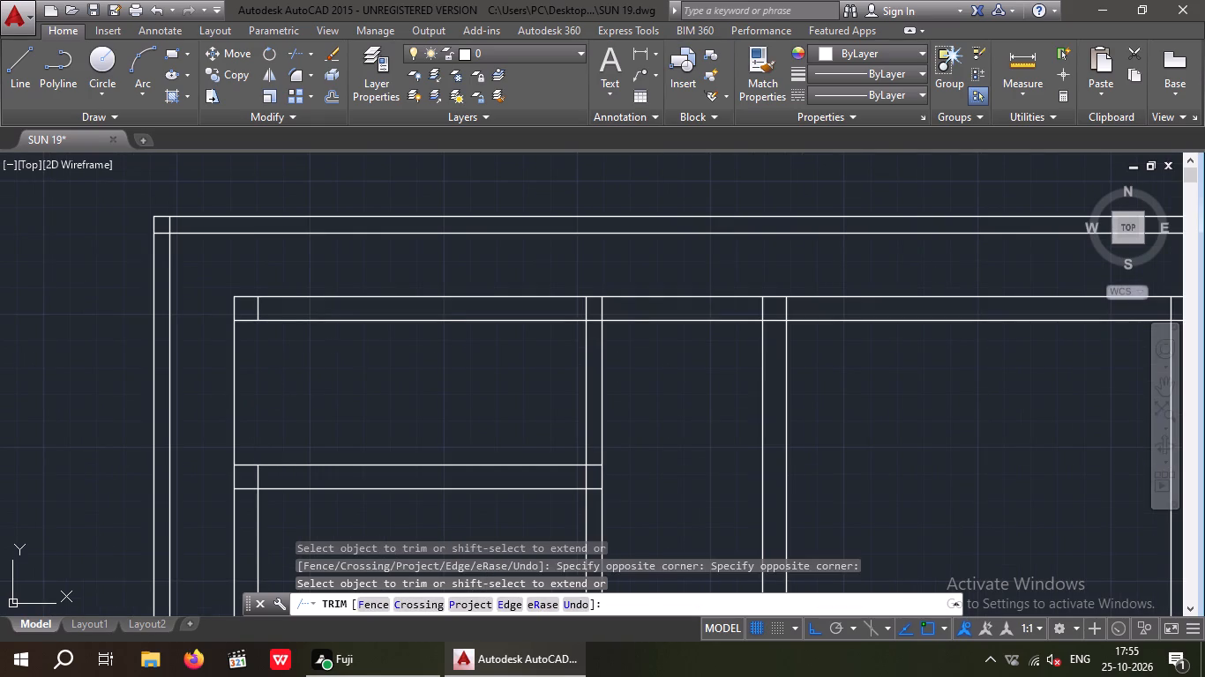
{"action": "left_click_drag", "start_coordinate": [364, 351], "coordinate": [356, 346]}
{"action": "left_click", "coordinate": [334, 318]}
{"action": "key", "text": "Escape"}
Erase the two leftover short wall lines at the top-left corner of the house outline.
{"action": "scroll", "coordinate": [269, 324], "scroll_direction": "up", "scroll_amount": 3}
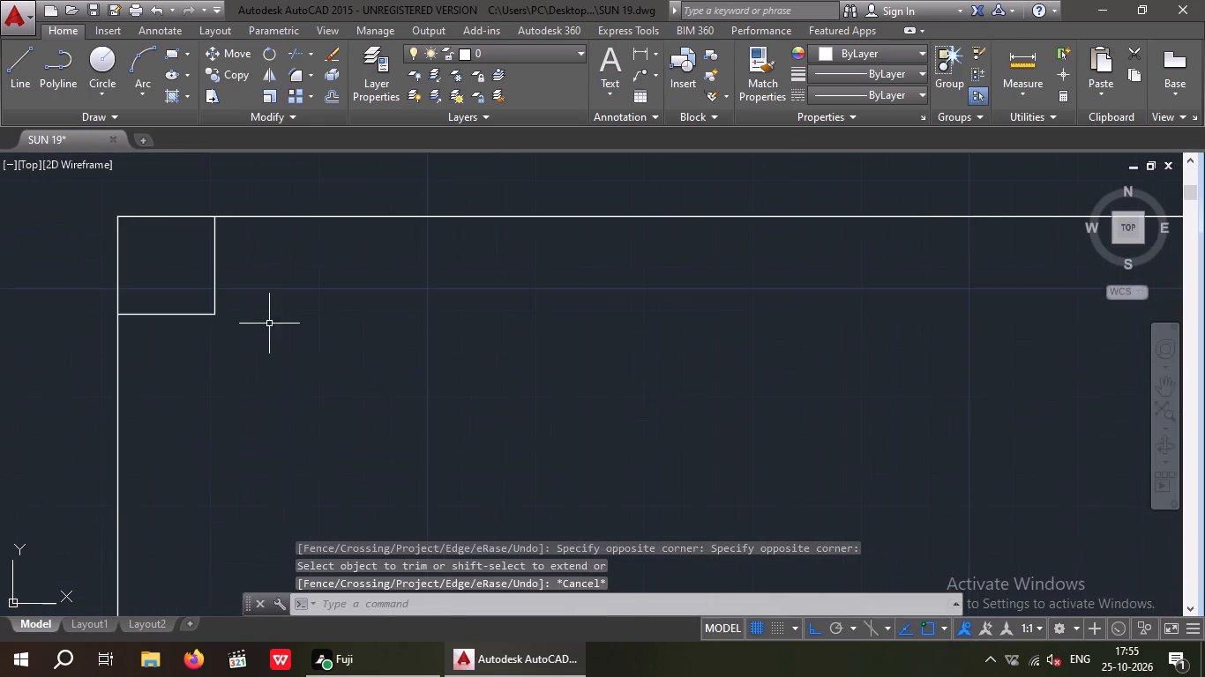
{"action": "left_click_drag", "start_coordinate": [268, 361], "coordinate": [221, 359]}
{"action": "left_click", "coordinate": [173, 292]}
{"action": "key", "text": "Delete"}
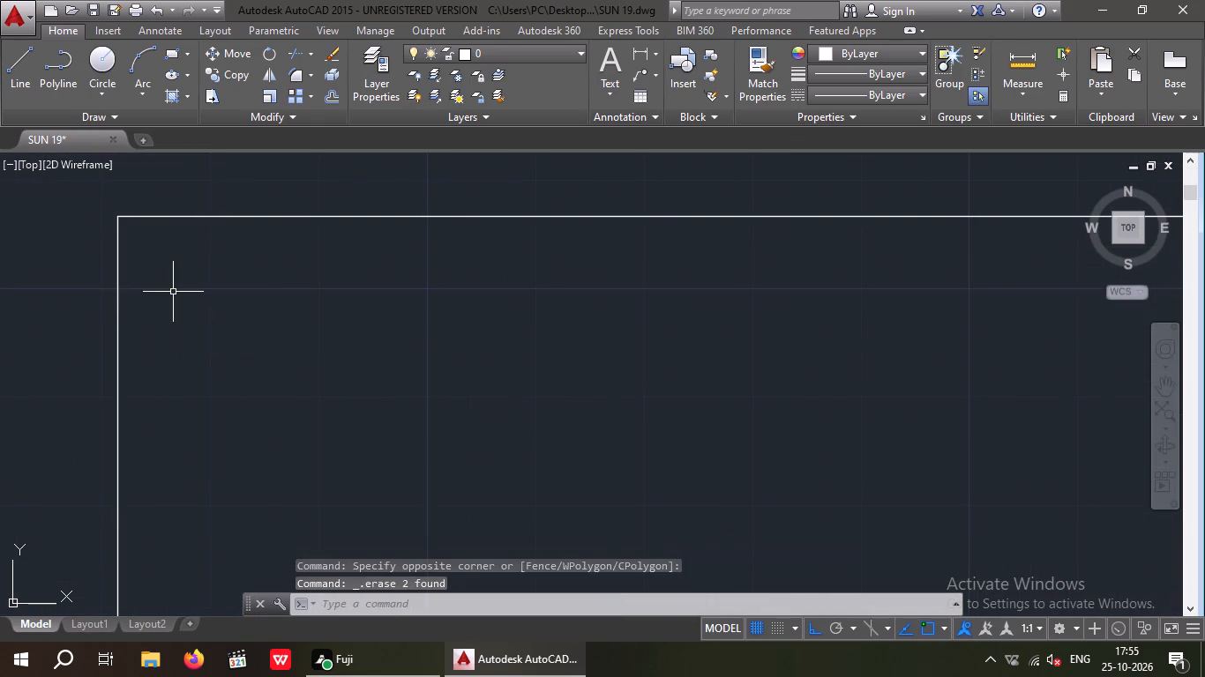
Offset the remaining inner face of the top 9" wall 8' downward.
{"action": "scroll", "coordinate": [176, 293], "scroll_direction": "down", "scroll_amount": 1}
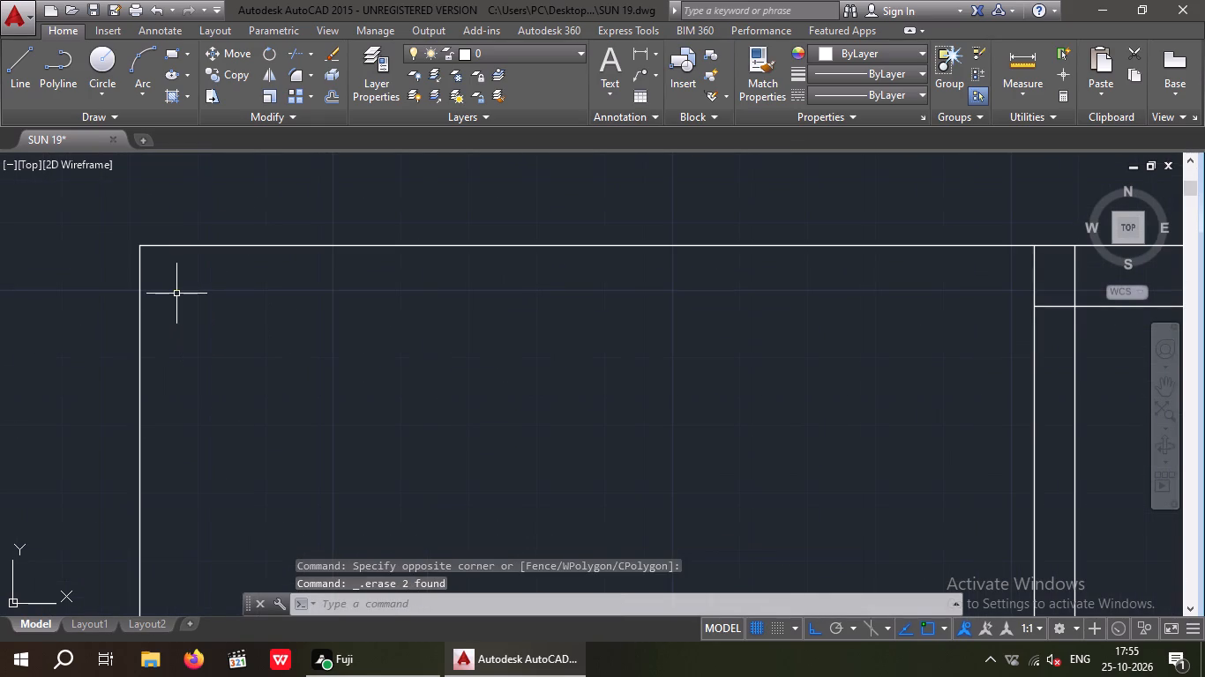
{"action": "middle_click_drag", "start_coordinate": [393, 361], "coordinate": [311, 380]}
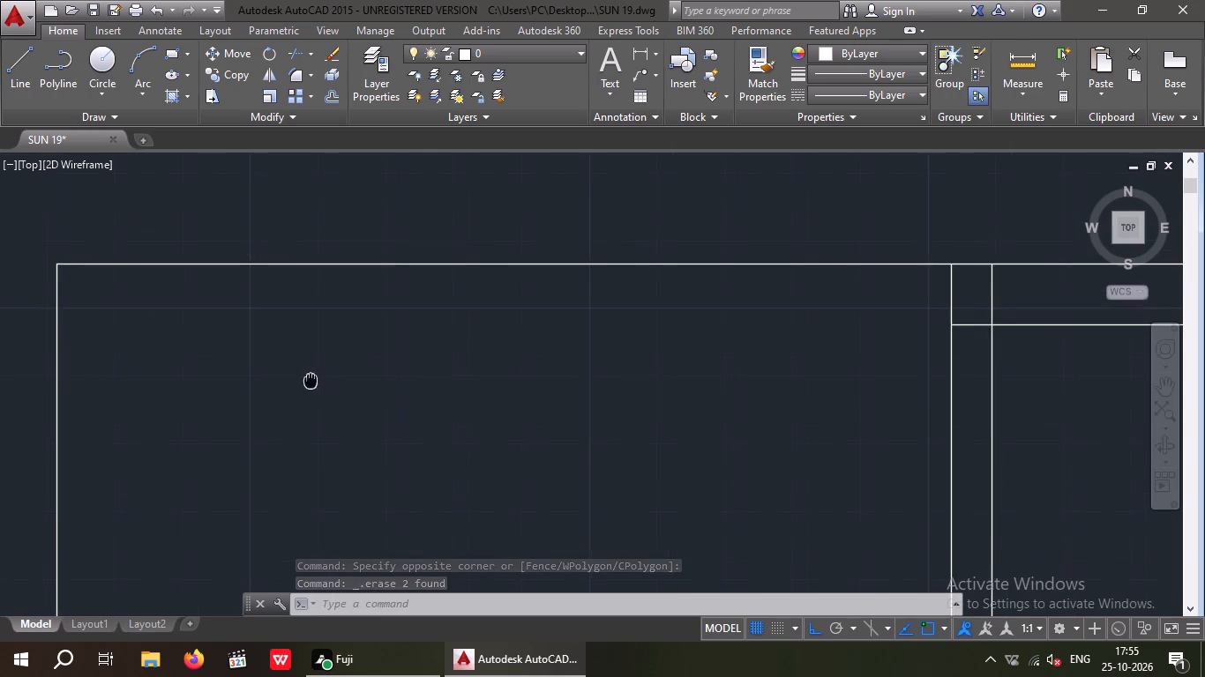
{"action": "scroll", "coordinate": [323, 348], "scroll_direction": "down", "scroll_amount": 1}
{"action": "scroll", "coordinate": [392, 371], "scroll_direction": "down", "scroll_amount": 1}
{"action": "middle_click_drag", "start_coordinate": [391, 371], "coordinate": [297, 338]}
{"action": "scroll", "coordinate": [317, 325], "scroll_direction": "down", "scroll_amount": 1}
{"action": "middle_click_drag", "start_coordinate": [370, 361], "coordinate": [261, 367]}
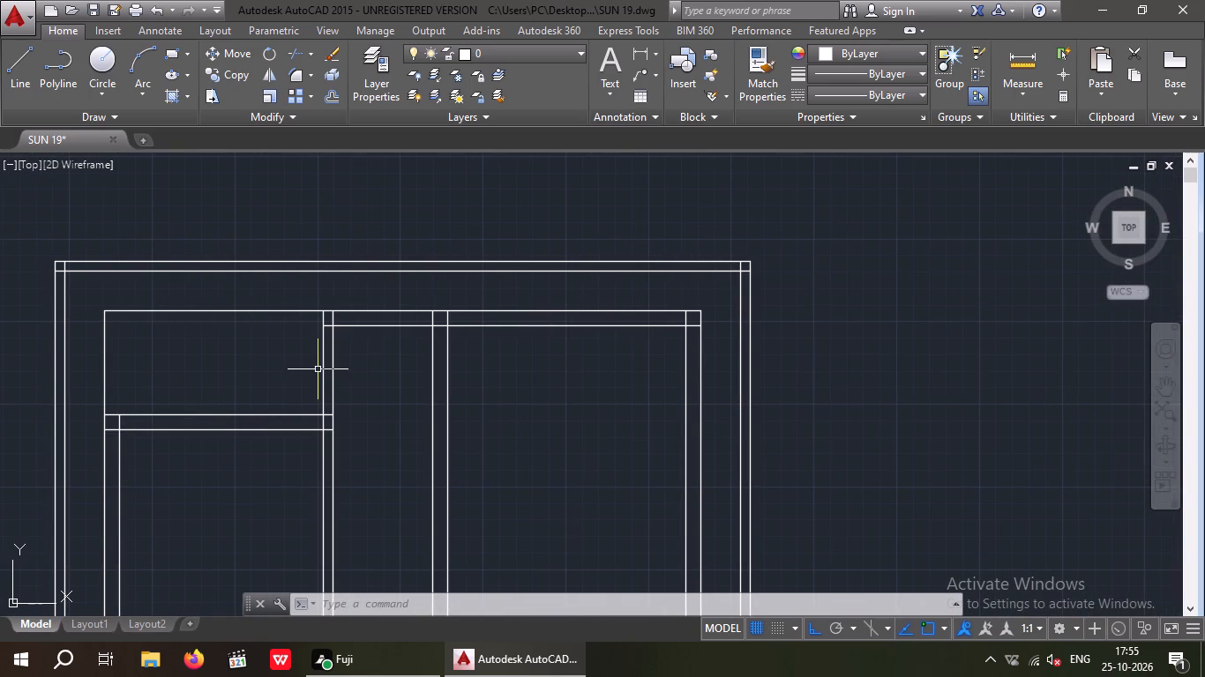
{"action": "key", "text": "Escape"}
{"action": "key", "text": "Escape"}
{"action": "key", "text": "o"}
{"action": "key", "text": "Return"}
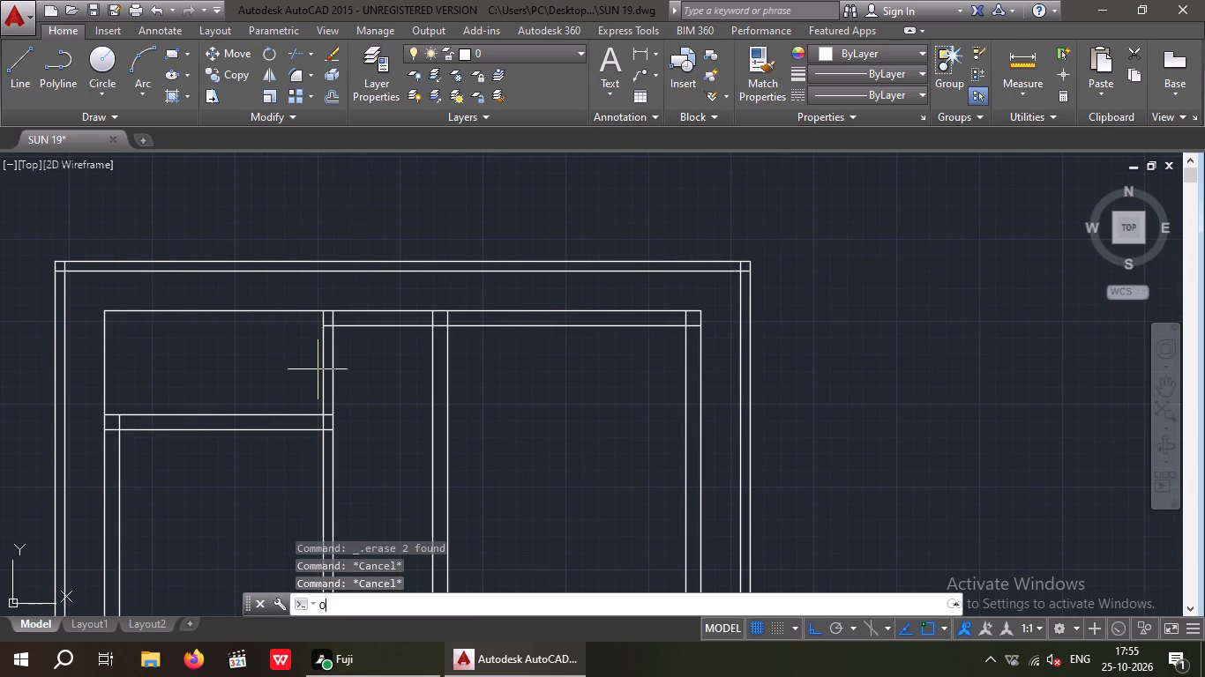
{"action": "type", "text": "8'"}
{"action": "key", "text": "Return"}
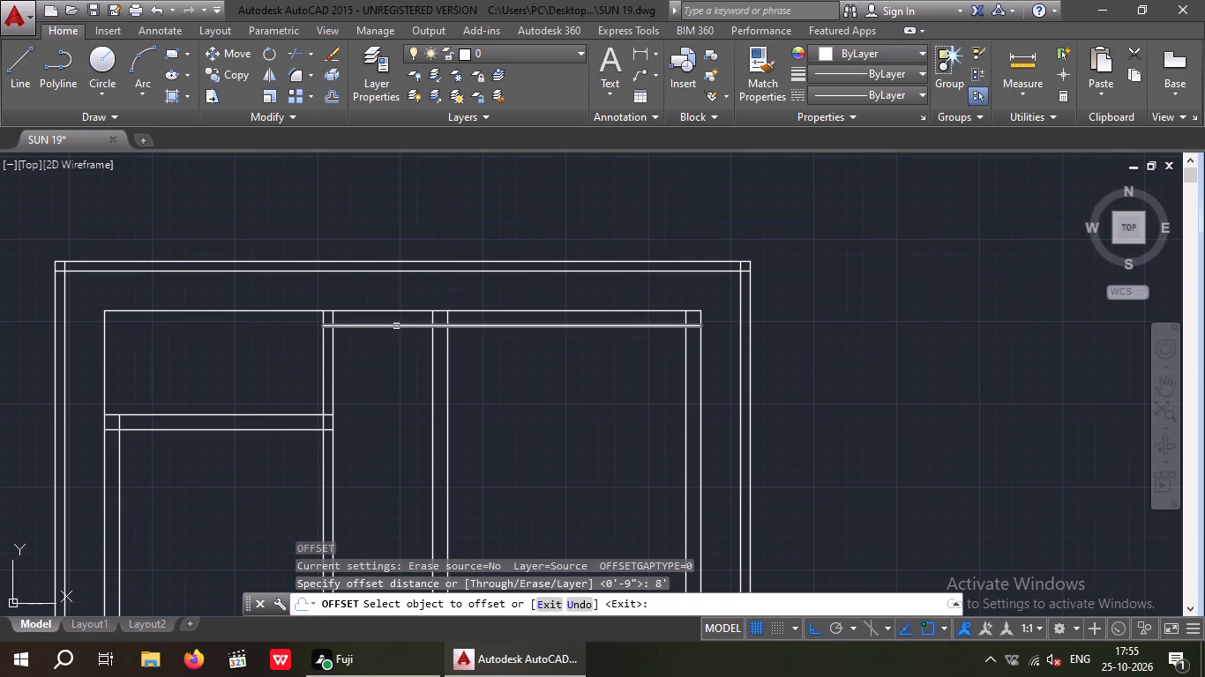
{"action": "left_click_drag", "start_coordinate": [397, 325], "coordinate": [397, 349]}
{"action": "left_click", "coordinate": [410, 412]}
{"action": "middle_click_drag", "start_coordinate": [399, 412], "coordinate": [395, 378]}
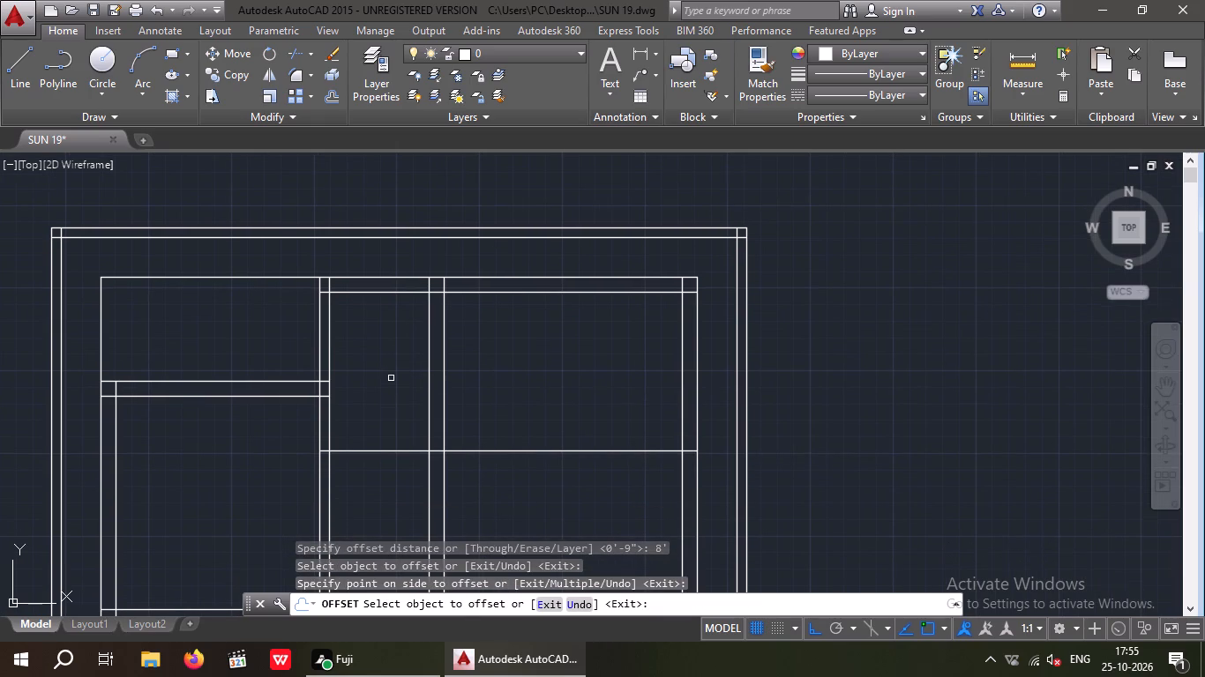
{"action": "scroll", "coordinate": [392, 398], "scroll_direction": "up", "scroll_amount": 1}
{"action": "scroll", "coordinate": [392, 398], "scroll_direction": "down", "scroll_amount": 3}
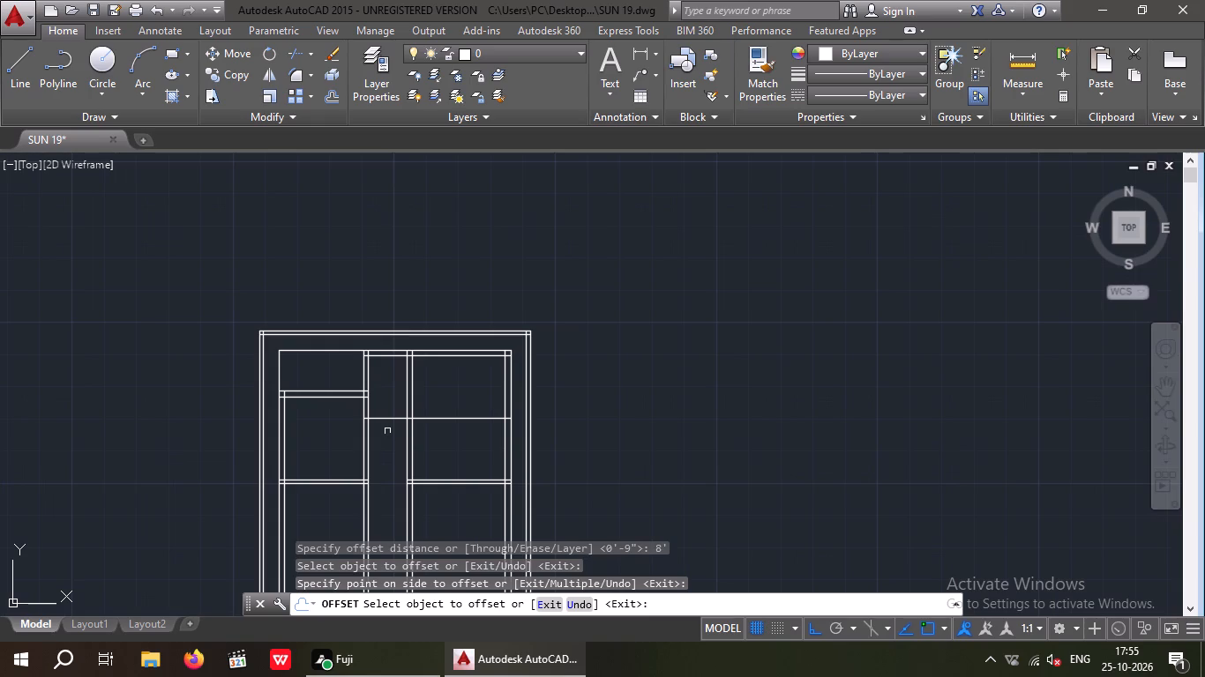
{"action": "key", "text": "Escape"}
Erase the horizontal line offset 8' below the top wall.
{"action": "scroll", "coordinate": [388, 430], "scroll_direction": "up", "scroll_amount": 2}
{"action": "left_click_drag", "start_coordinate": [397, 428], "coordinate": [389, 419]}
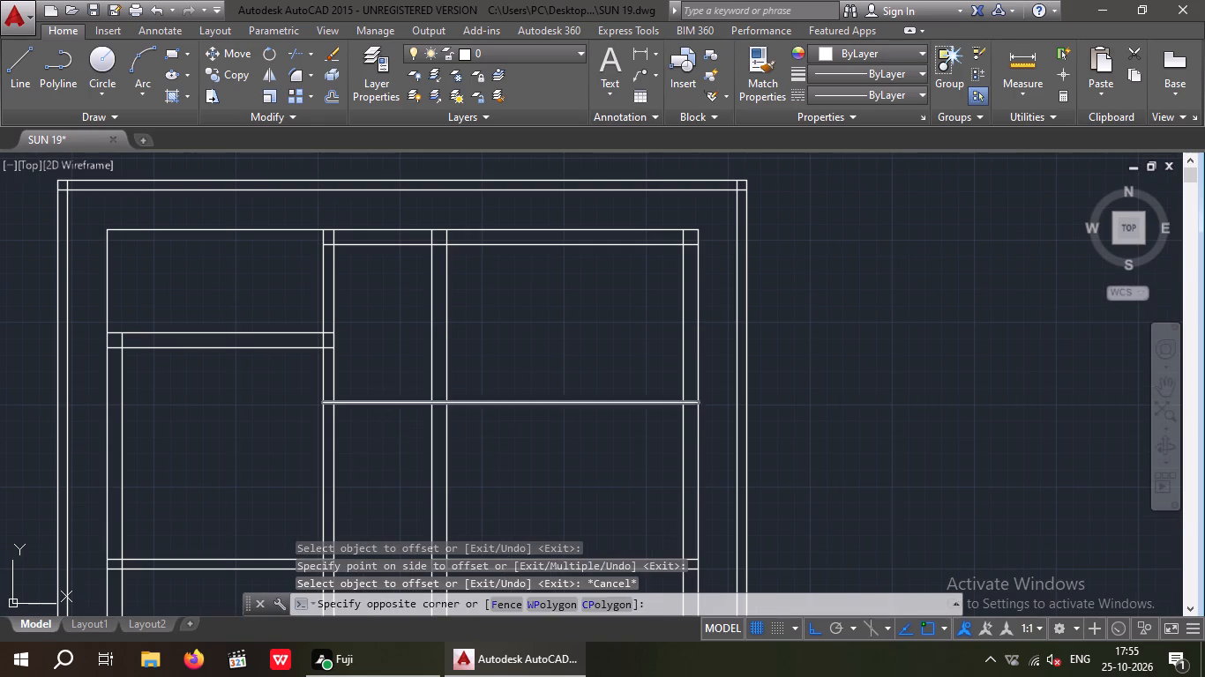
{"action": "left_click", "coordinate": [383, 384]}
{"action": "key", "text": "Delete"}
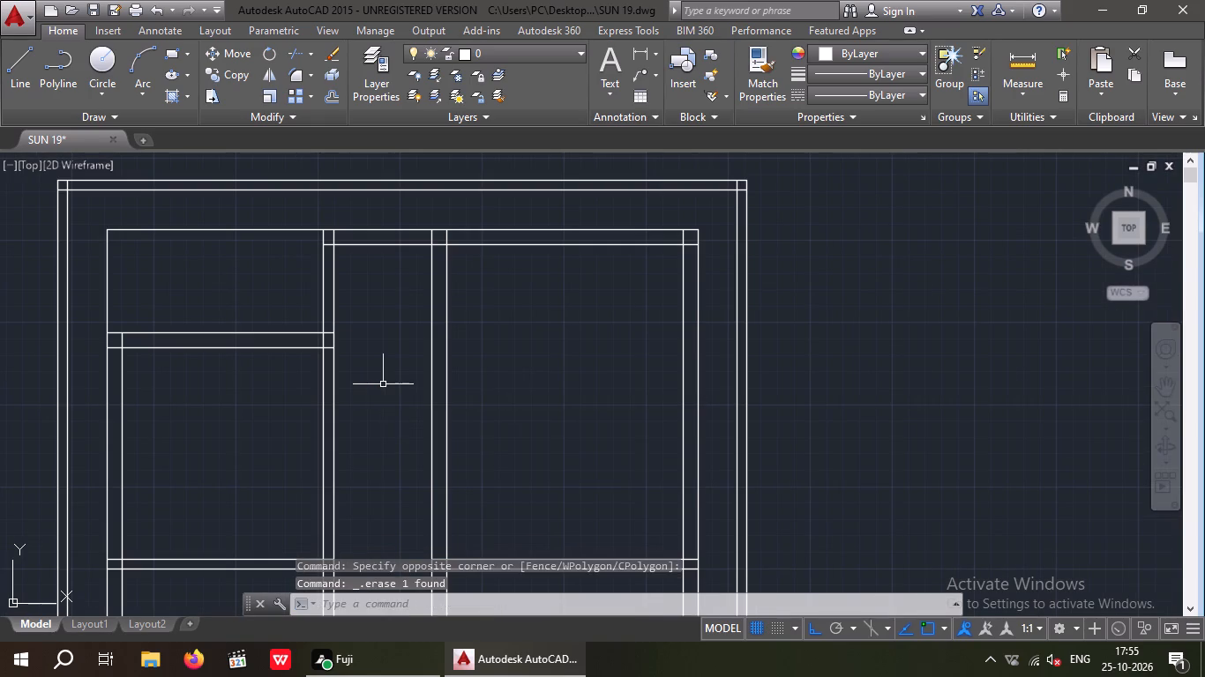
Offset the remaining inner face of the top 9" wall 10' downward.
{"action": "key", "text": "Escape"}
{"action": "key", "text": "Escape"}
{"action": "key", "text": "o"}
{"action": "key", "text": "Return"}
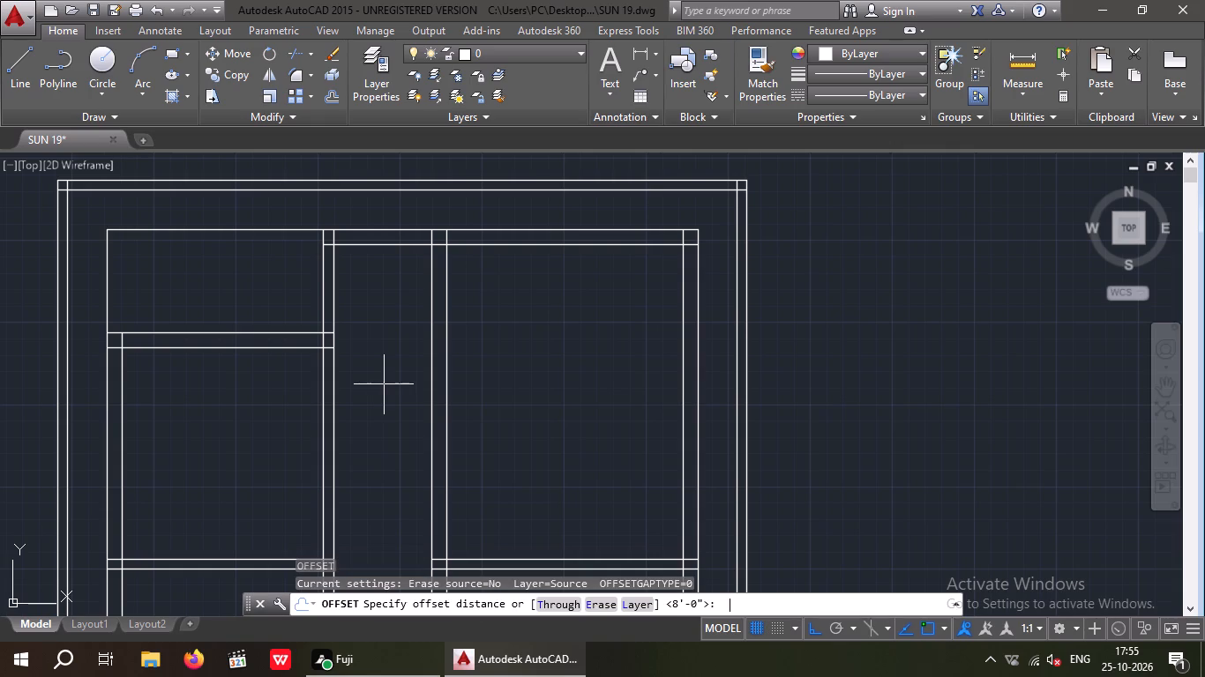
{"action": "type", "text": "10'"}
{"action": "key", "text": "Return"}
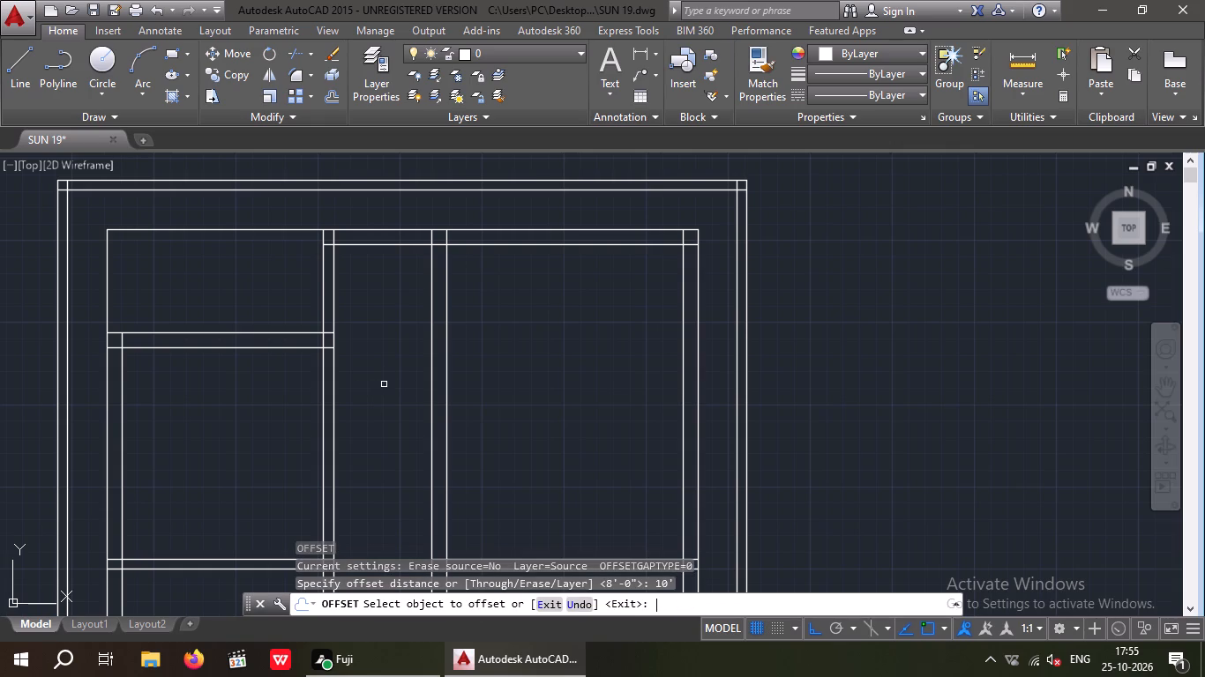
{"action": "left_click_drag", "start_coordinate": [400, 243], "coordinate": [400, 259]}
{"action": "left_click", "coordinate": [411, 377]}
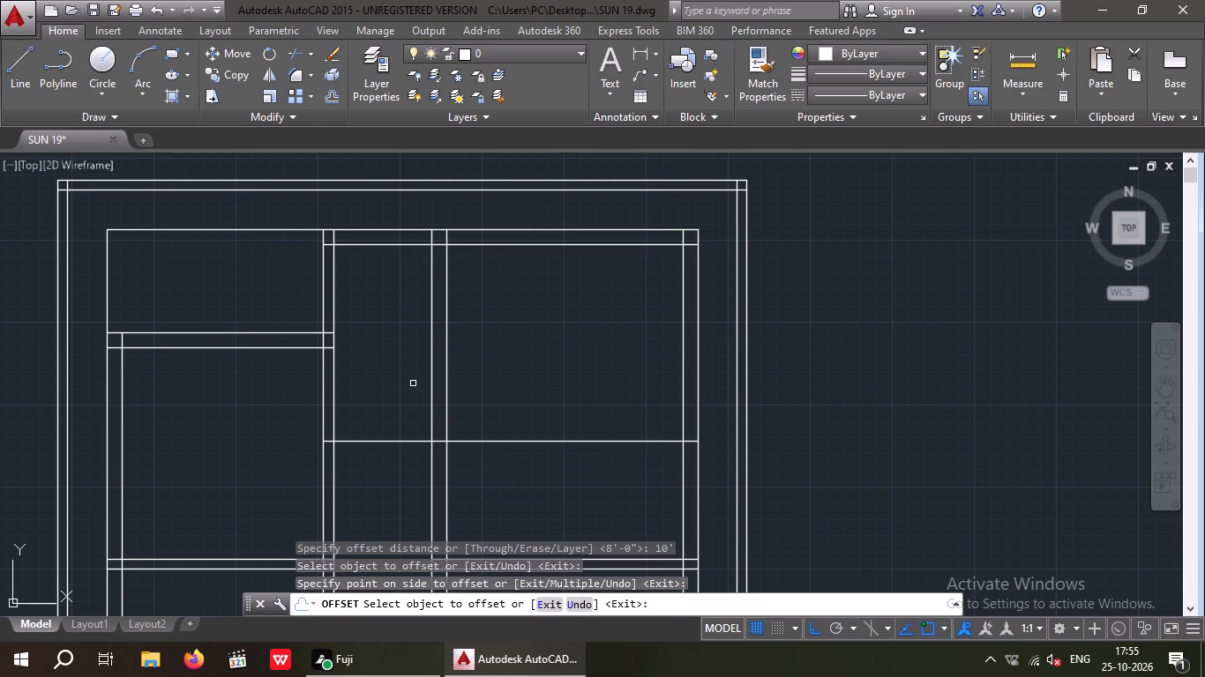
{"action": "key", "text": "Escape"}
{"action": "key", "text": "Escape"}
Offset the horizontal line 10' below the top wall 6" downward to form a partition.
{"action": "key", "text": "o"}
{"action": "key", "text": "Return"}
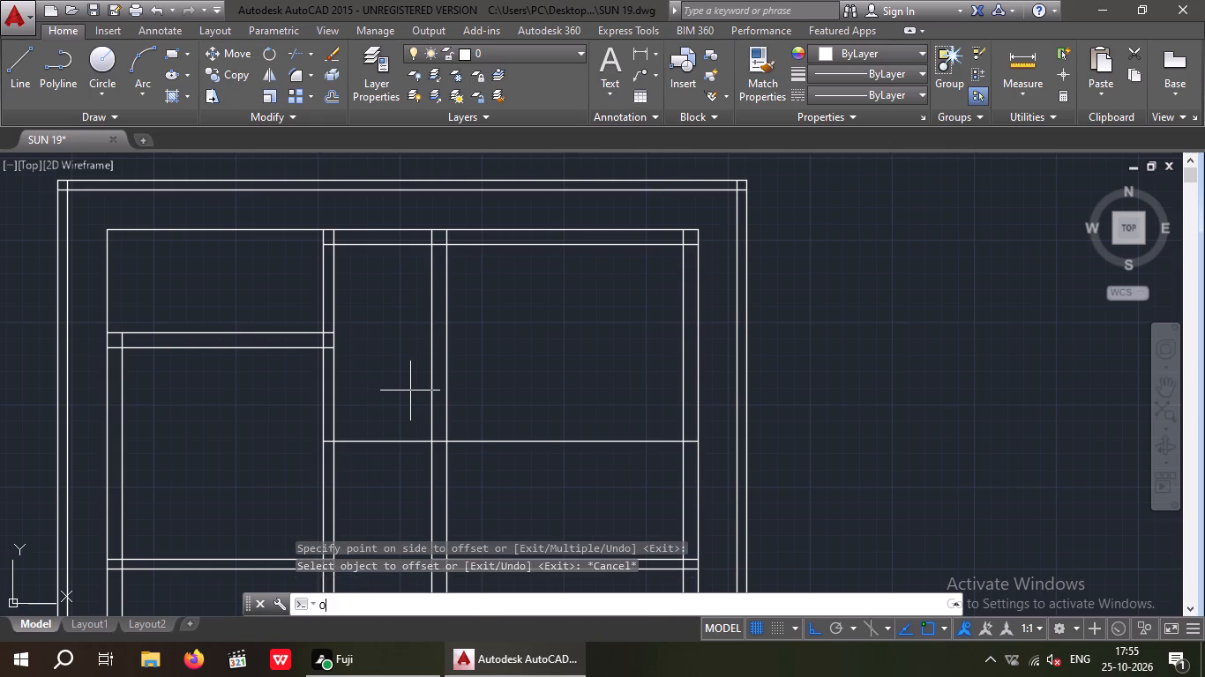
{"action": "type", "text": "6\""}
{"action": "key", "text": "Return"}
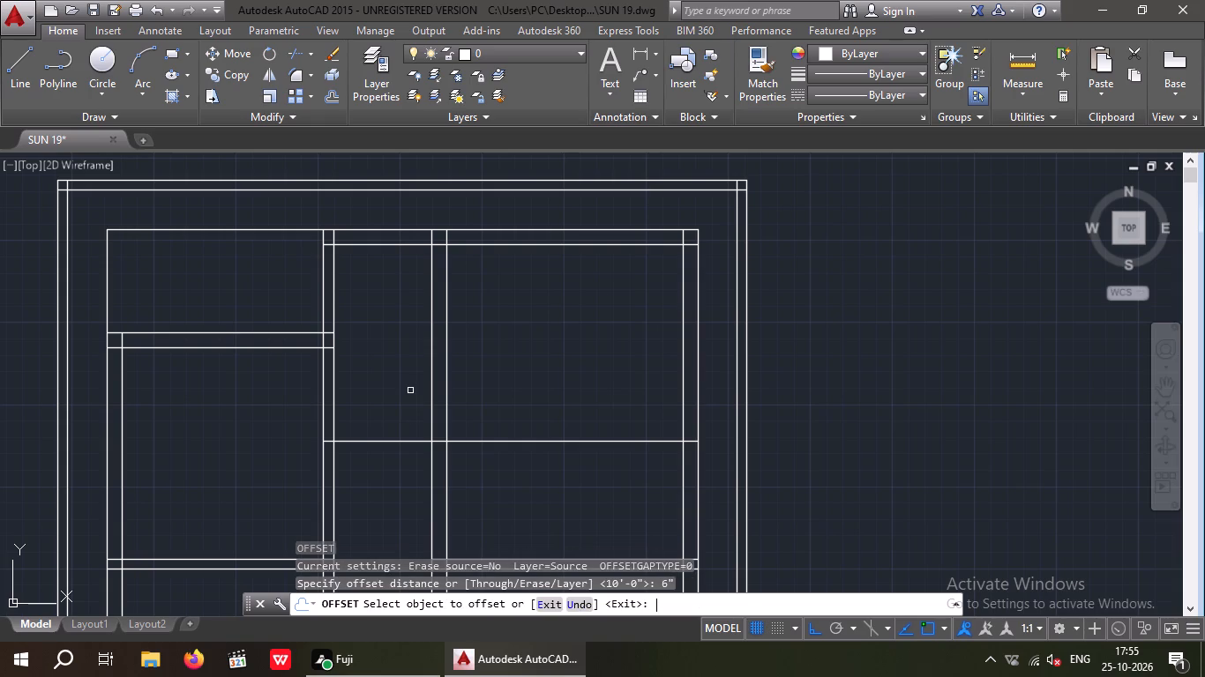
{"action": "left_click_drag", "start_coordinate": [395, 441], "coordinate": [402, 461]}
{"action": "left_click", "coordinate": [405, 465]}
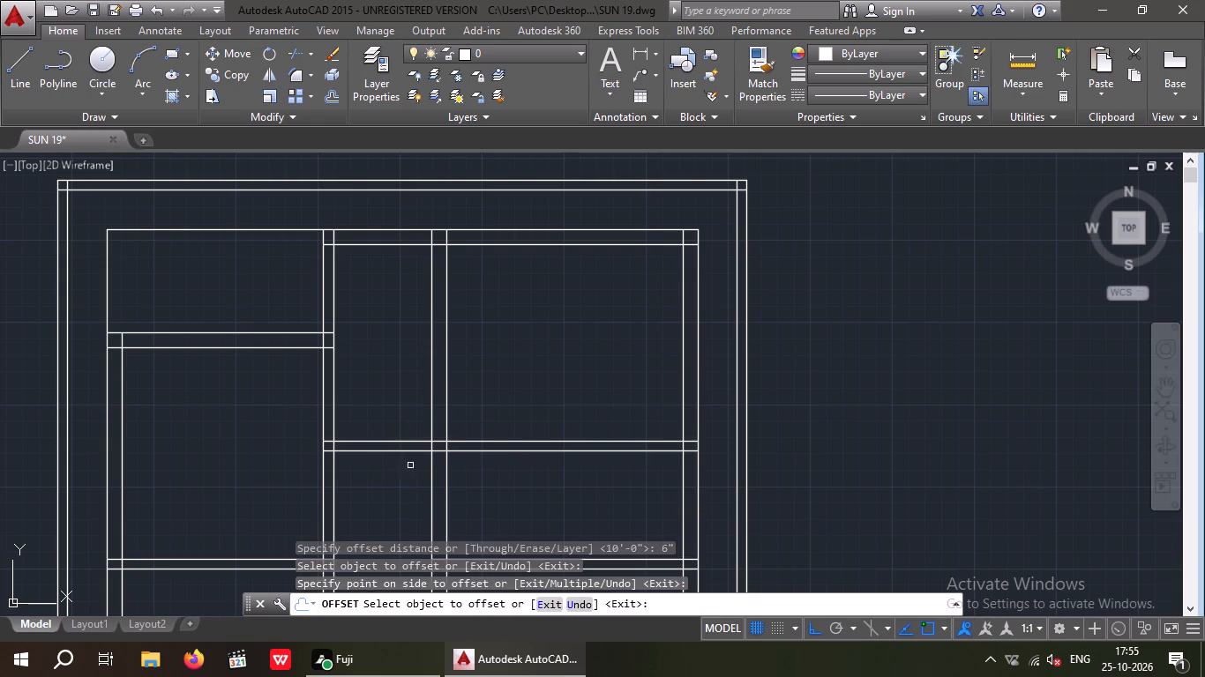
{"action": "key", "text": "Escape"}
{"action": "key", "text": "Escape"}
Trim the new 6" partition out of the large upper-right room and right wall, leaving it only across the narrow middle room.
{"action": "type", "text": "TR"}
{"action": "key", "text": "space"}
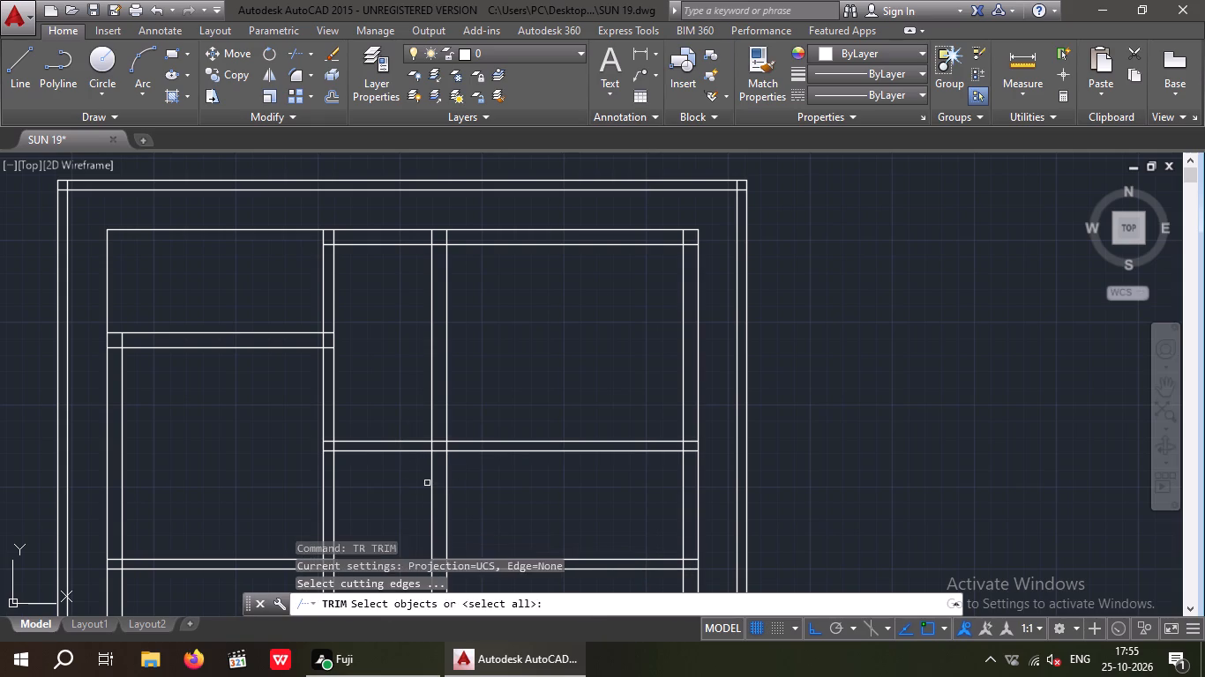
{"action": "key", "text": "space"}
{"action": "scroll", "coordinate": [695, 434], "scroll_direction": "up", "scroll_amount": 3}
{"action": "left_click_drag", "start_coordinate": [672, 528], "coordinate": [673, 492]}
{"action": "left_click", "coordinate": [667, 445]}
{"action": "scroll", "coordinate": [671, 445], "scroll_direction": "down", "scroll_amount": 1}
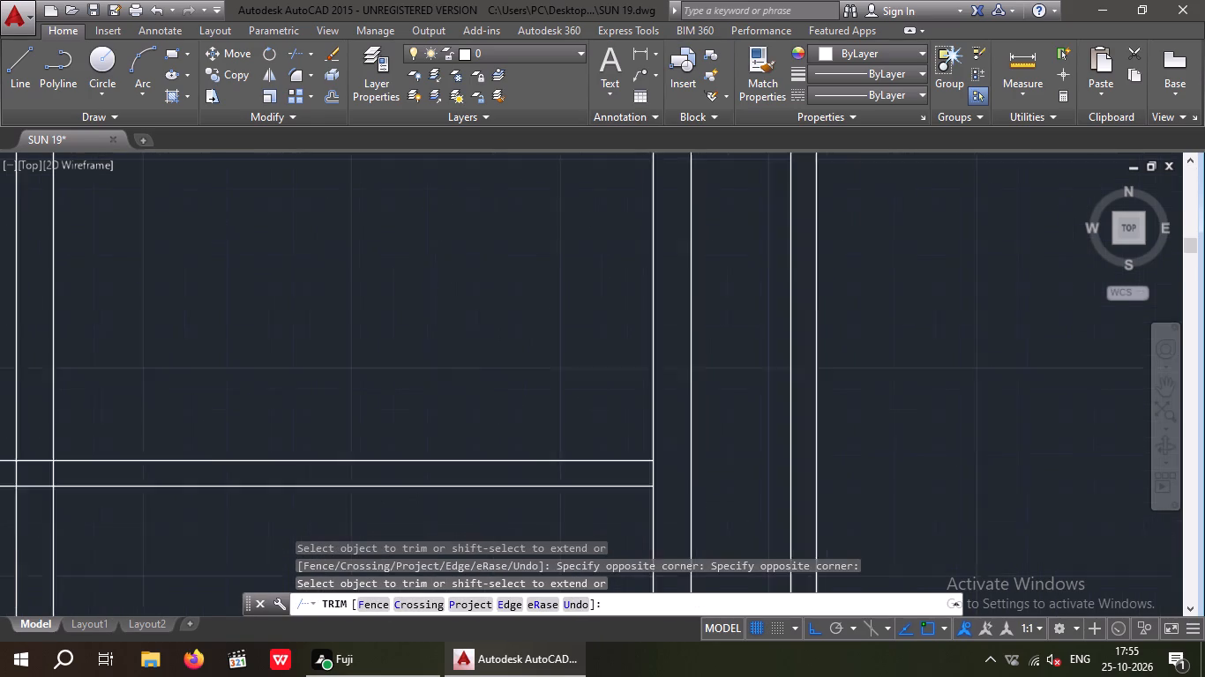
{"action": "scroll", "coordinate": [671, 447], "scroll_direction": "down", "scroll_amount": 1}
{"action": "left_click_drag", "start_coordinate": [520, 502], "coordinate": [499, 461]}
{"action": "left_click", "coordinate": [466, 404]}
{"action": "scroll", "coordinate": [475, 391], "scroll_direction": "down", "scroll_amount": 3}
{"action": "middle_click_drag", "start_coordinate": [476, 391], "coordinate": [485, 356]}
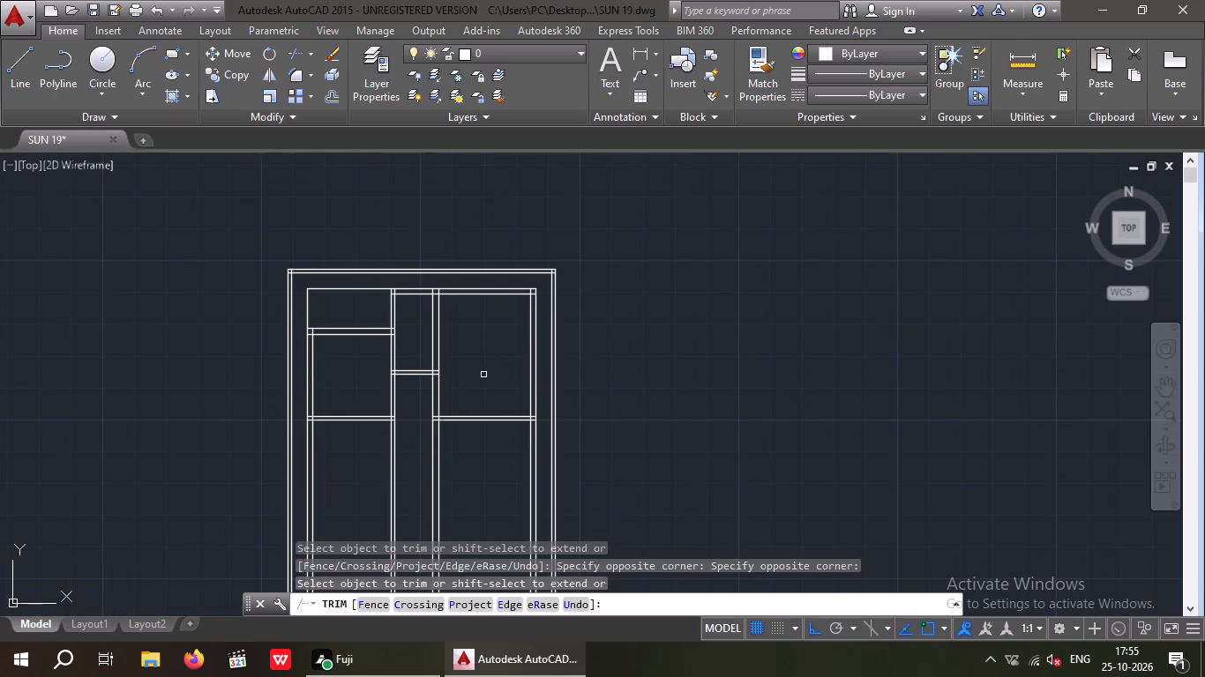
{"action": "middle_click_drag", "start_coordinate": [489, 405], "coordinate": [497, 313]}
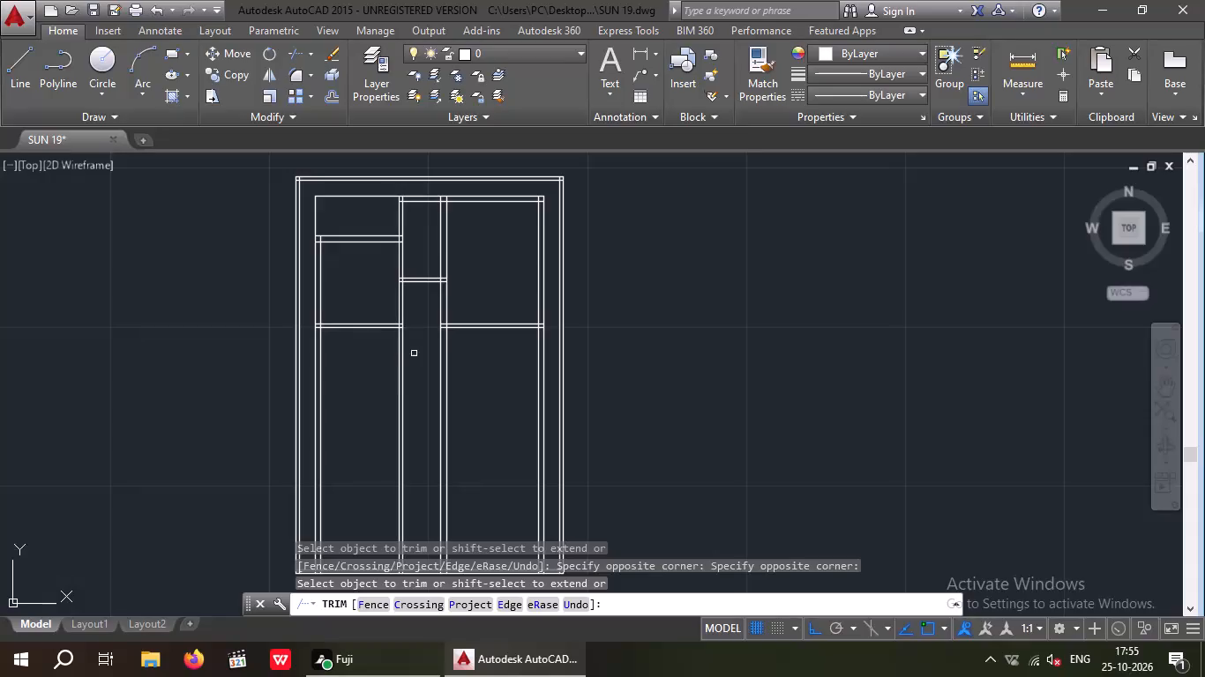
Trim away both lines of the vertical 6" partition below the bottom wall of the upper-left room.
{"action": "scroll", "coordinate": [389, 359], "scroll_direction": "up", "scroll_amount": 2}
{"action": "left_click_drag", "start_coordinate": [459, 324], "coordinate": [401, 358]}
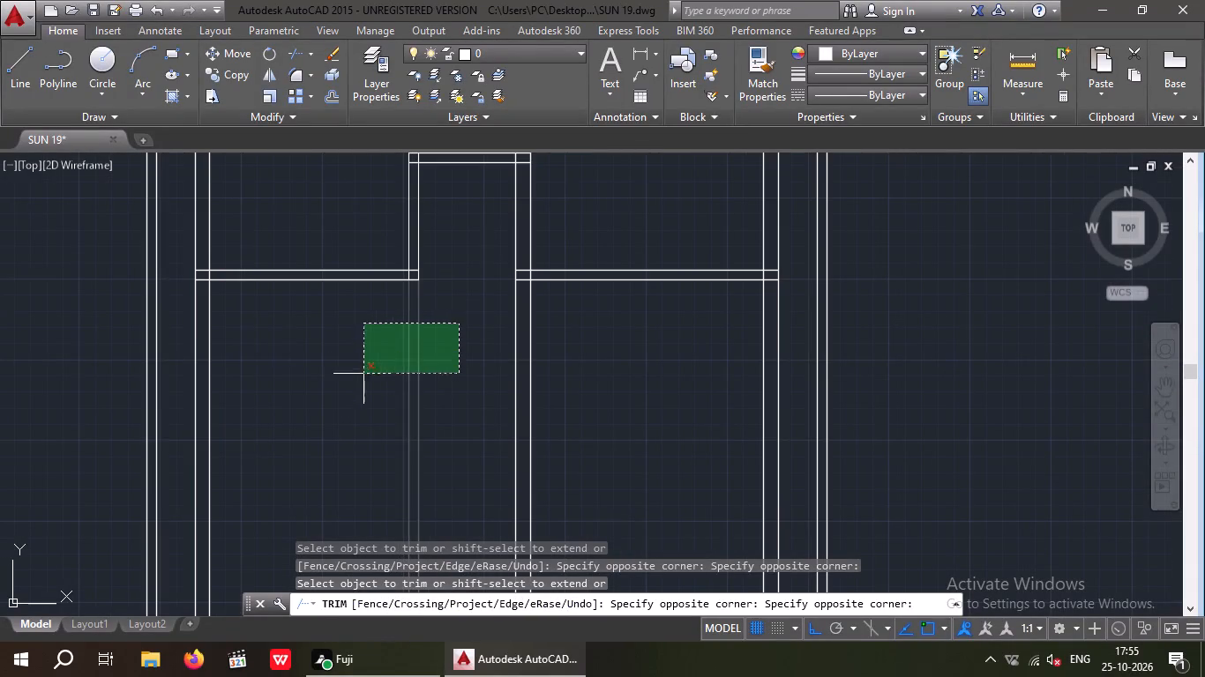
{"action": "left_click", "coordinate": [363, 374]}
{"action": "middle_click_drag", "start_coordinate": [377, 398], "coordinate": [392, 362]}
{"action": "scroll", "coordinate": [407, 348], "scroll_direction": "down", "scroll_amount": 3}
{"action": "middle_click_drag", "start_coordinate": [416, 388], "coordinate": [396, 418]}
{"action": "scroll", "coordinate": [376, 391], "scroll_direction": "up", "scroll_amount": 2}
{"action": "middle_click_drag", "start_coordinate": [378, 394], "coordinate": [362, 451]}
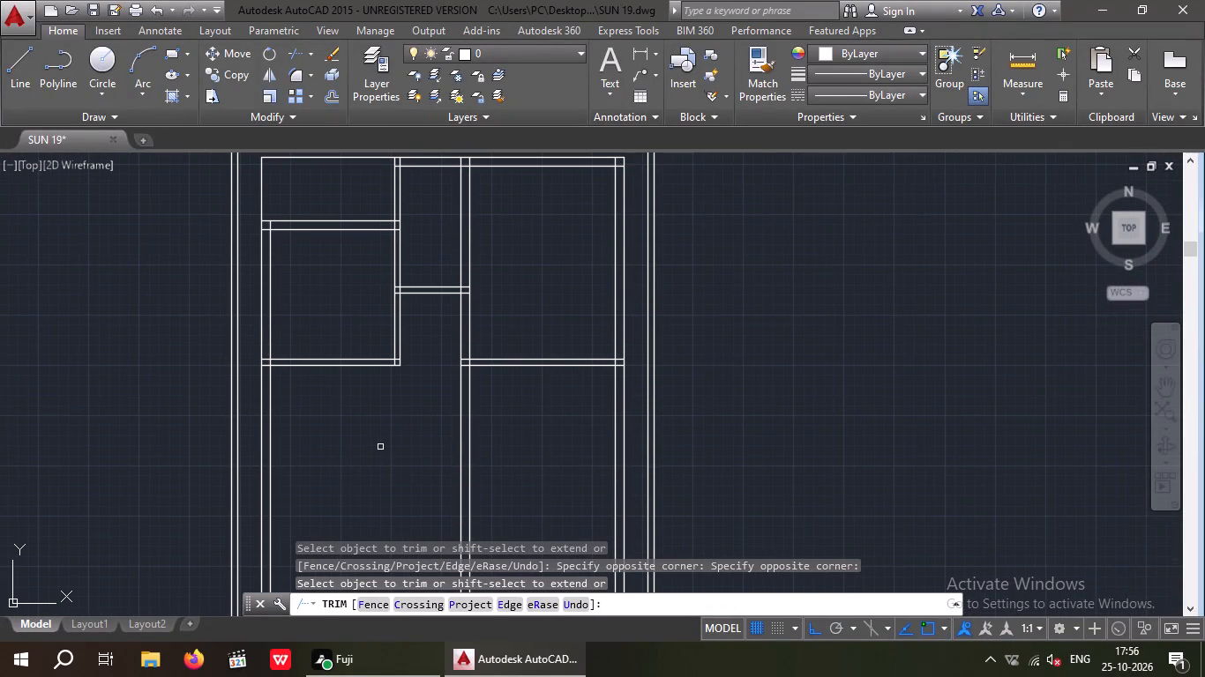
{"action": "key", "text": "Escape"}
{"action": "key", "text": "Escape"}
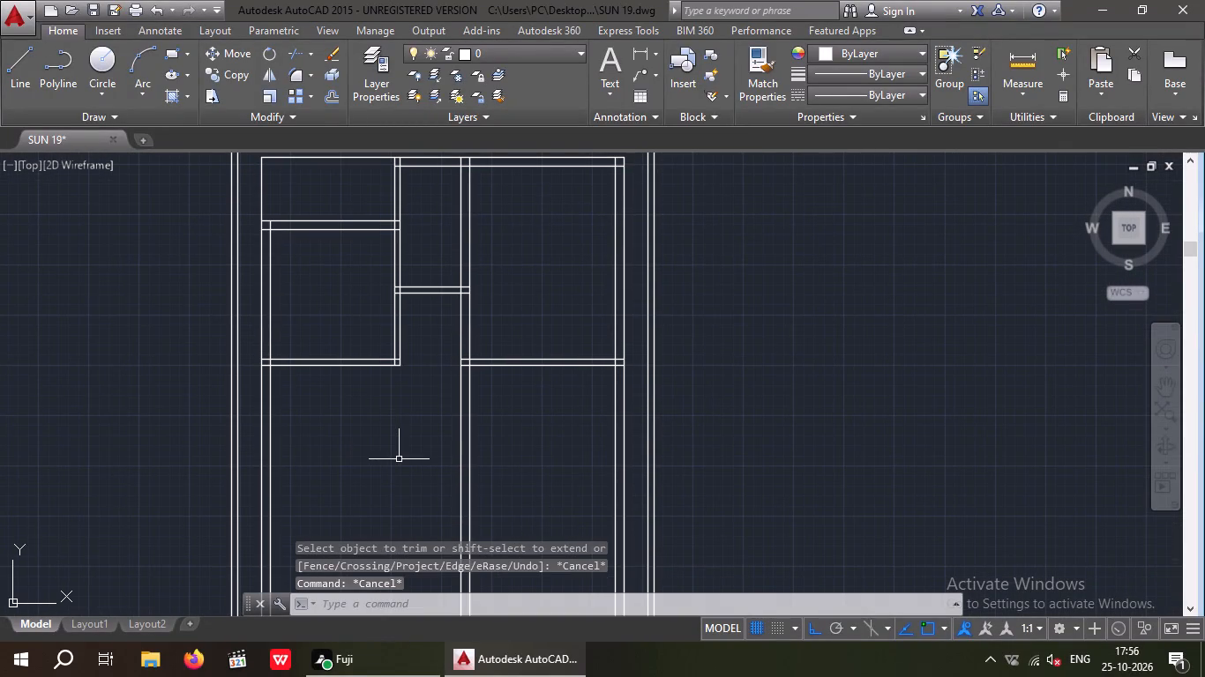
Offset the lower face of the upper-left room's bottom wall 16' downward.
{"action": "key", "text": "o"}
{"action": "key", "text": "Return"}
{"action": "type", "text": "16'"}
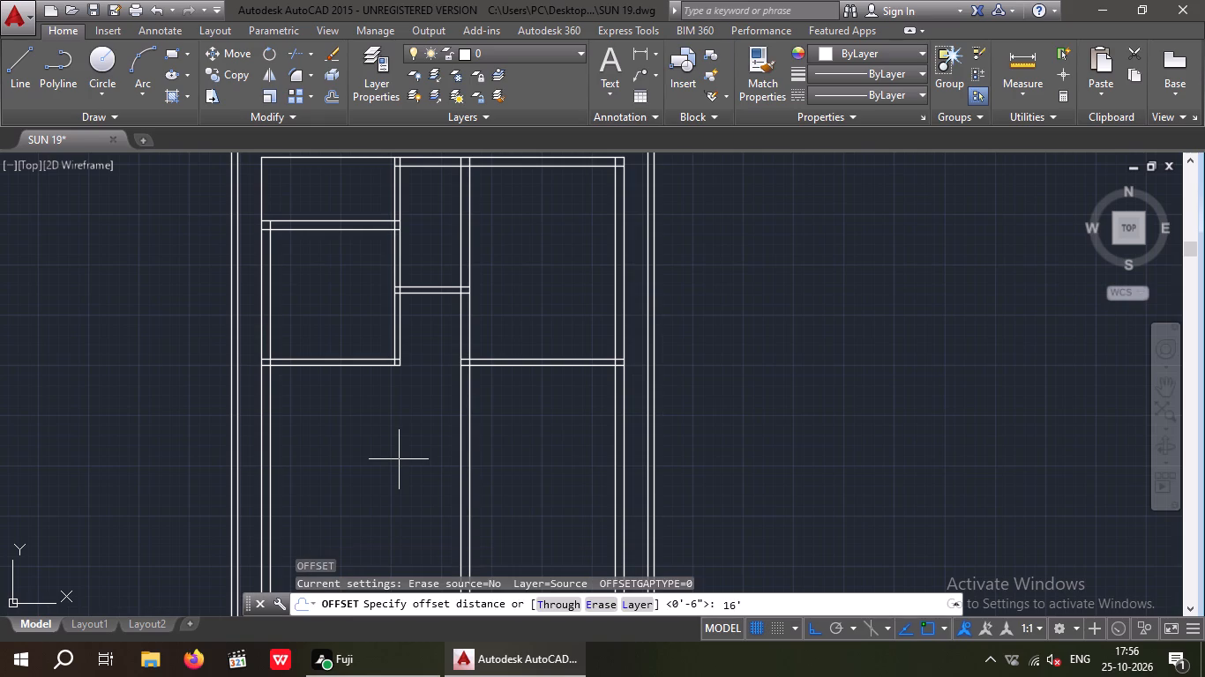
{"action": "key", "text": "Return"}
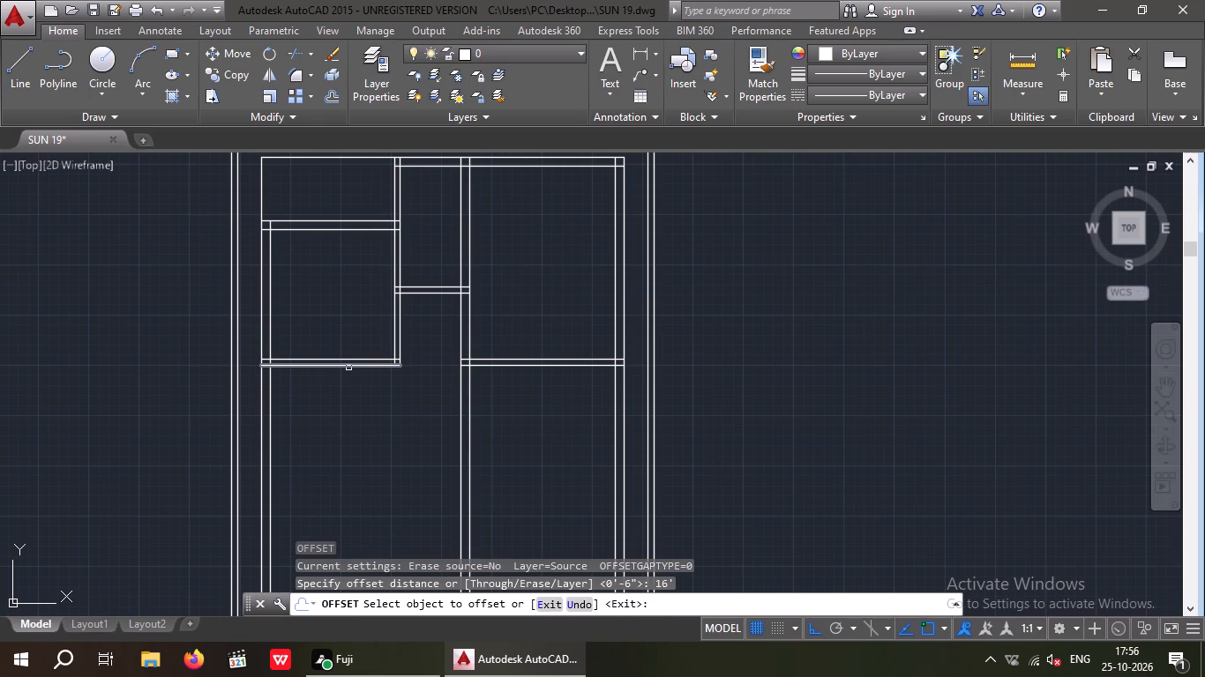
{"action": "left_click_drag", "start_coordinate": [348, 368], "coordinate": [357, 391]}
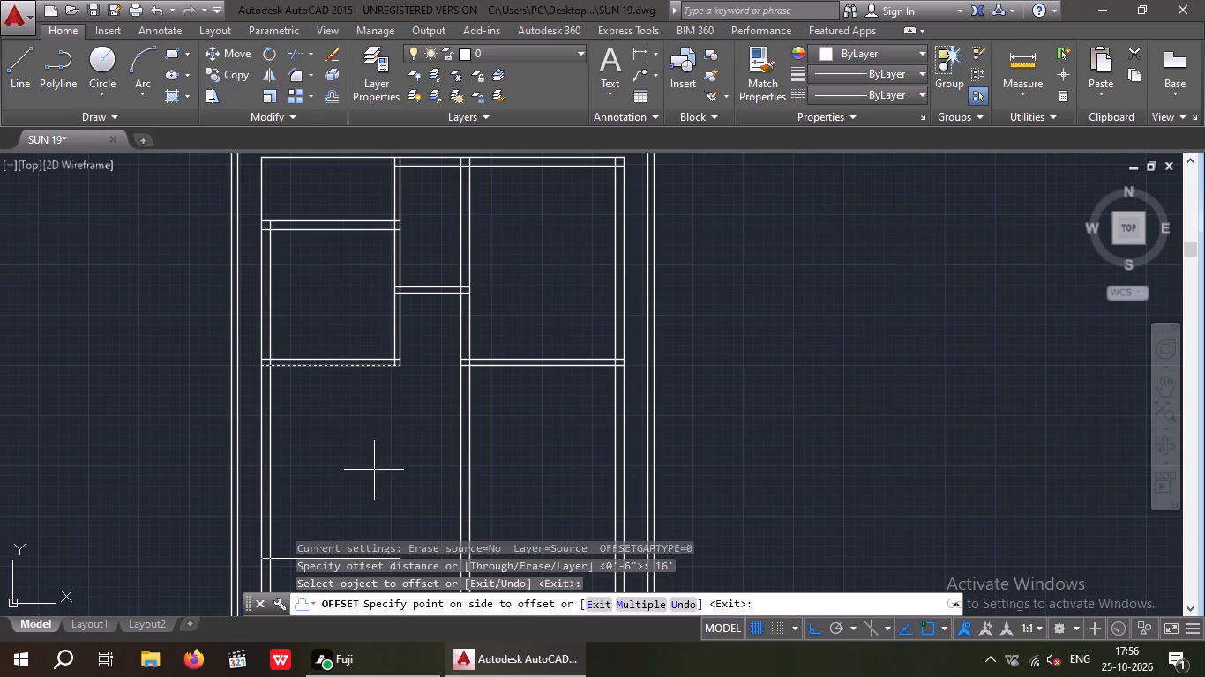
{"action": "middle_click_drag", "start_coordinate": [374, 469], "coordinate": [363, 398]}
{"action": "scroll", "coordinate": [363, 397], "scroll_direction": "down", "scroll_amount": 1}
{"action": "left_click", "coordinate": [364, 426]}
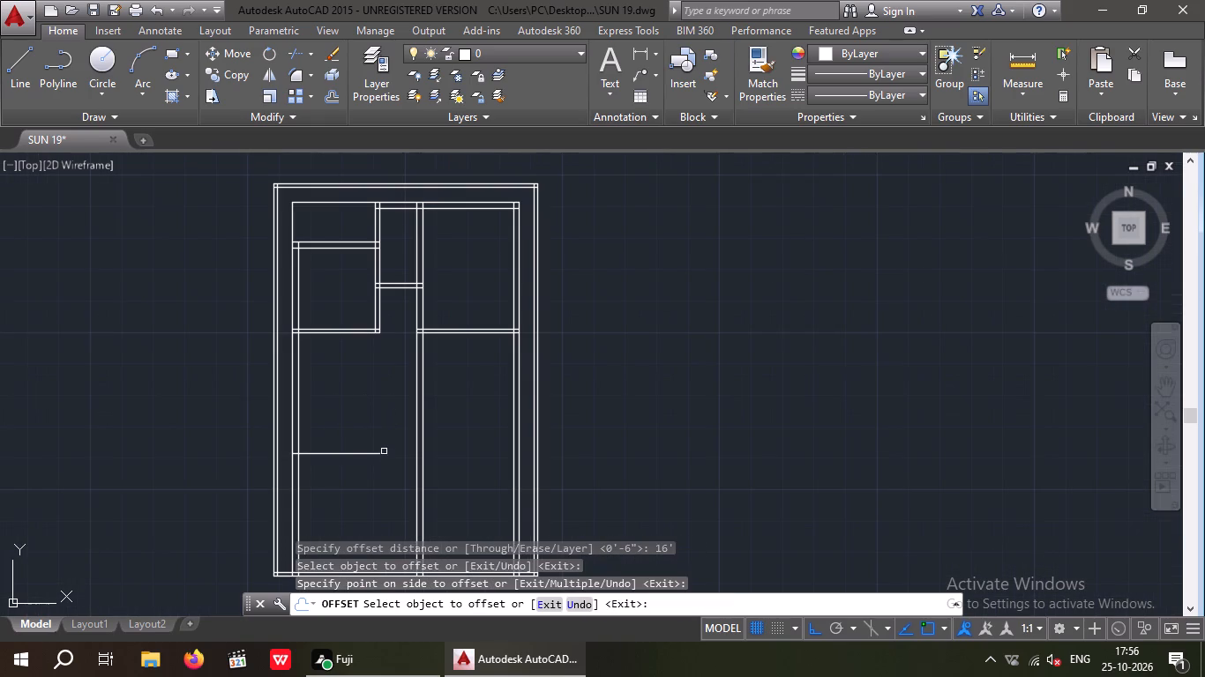
{"action": "key", "text": "Escape"}
{"action": "key", "text": "Escape"}
Offset the new lower-left horizontal line 9" downward to give the wall its thickness.
{"action": "key", "text": "o"}
{"action": "key", "text": "Return"}
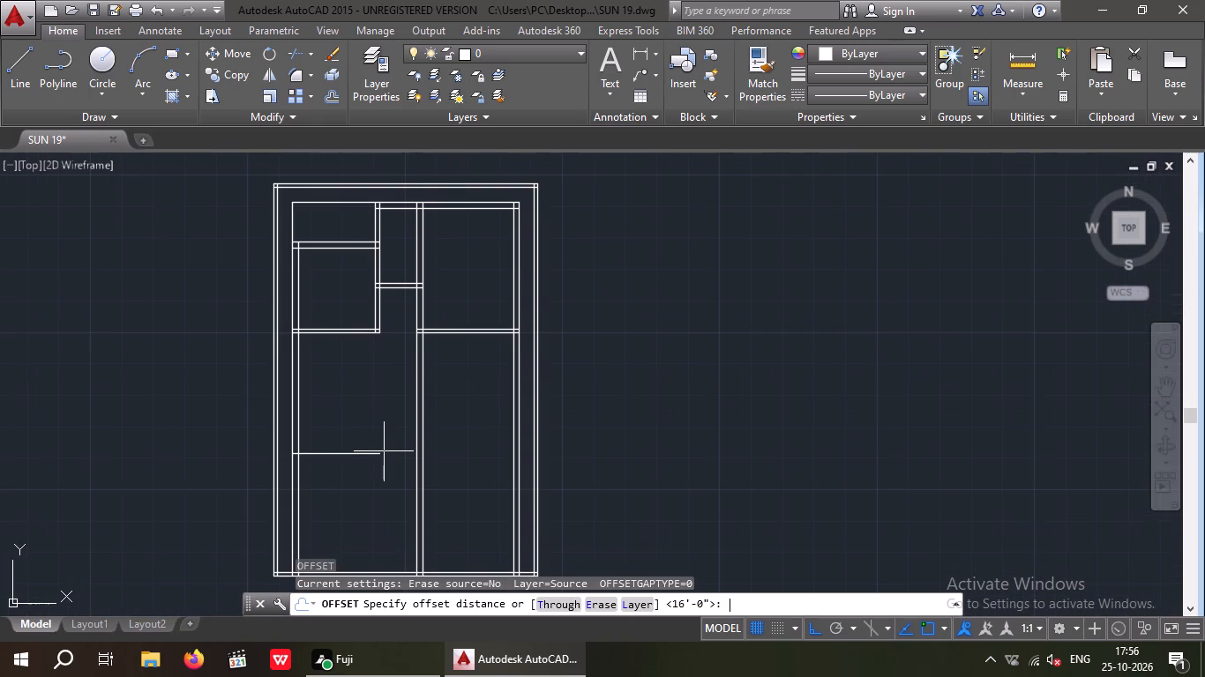
{"action": "type", "text": "9\""}
{"action": "key", "text": "Return"}
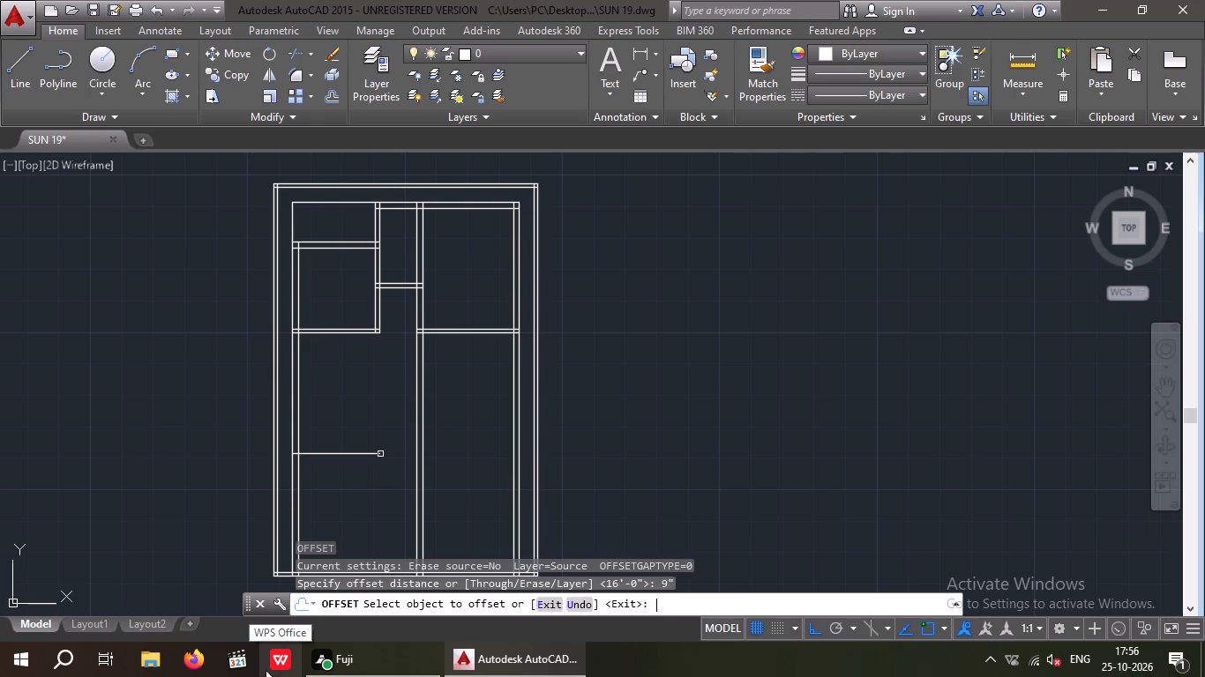
{"action": "middle_click_drag", "start_coordinate": [348, 494], "coordinate": [358, 462]}
{"action": "scroll", "coordinate": [371, 458], "scroll_direction": "up", "scroll_amount": 1}
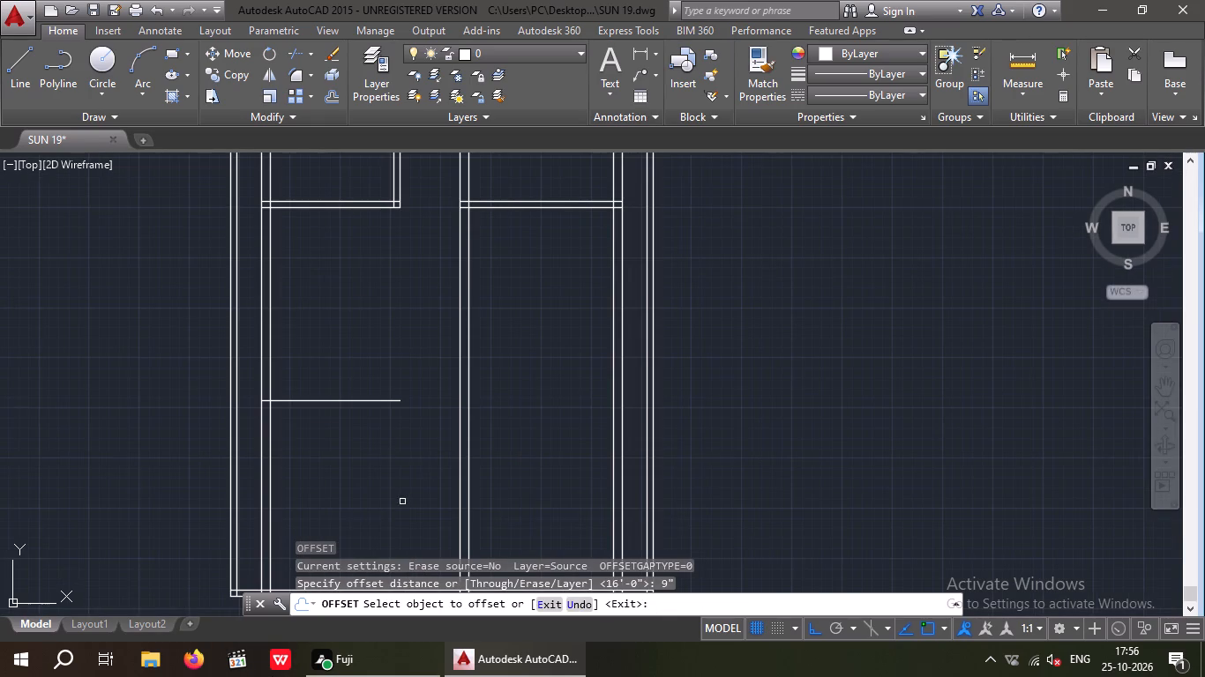
{"action": "scroll", "coordinate": [346, 421], "scroll_direction": "up", "scroll_amount": 1}
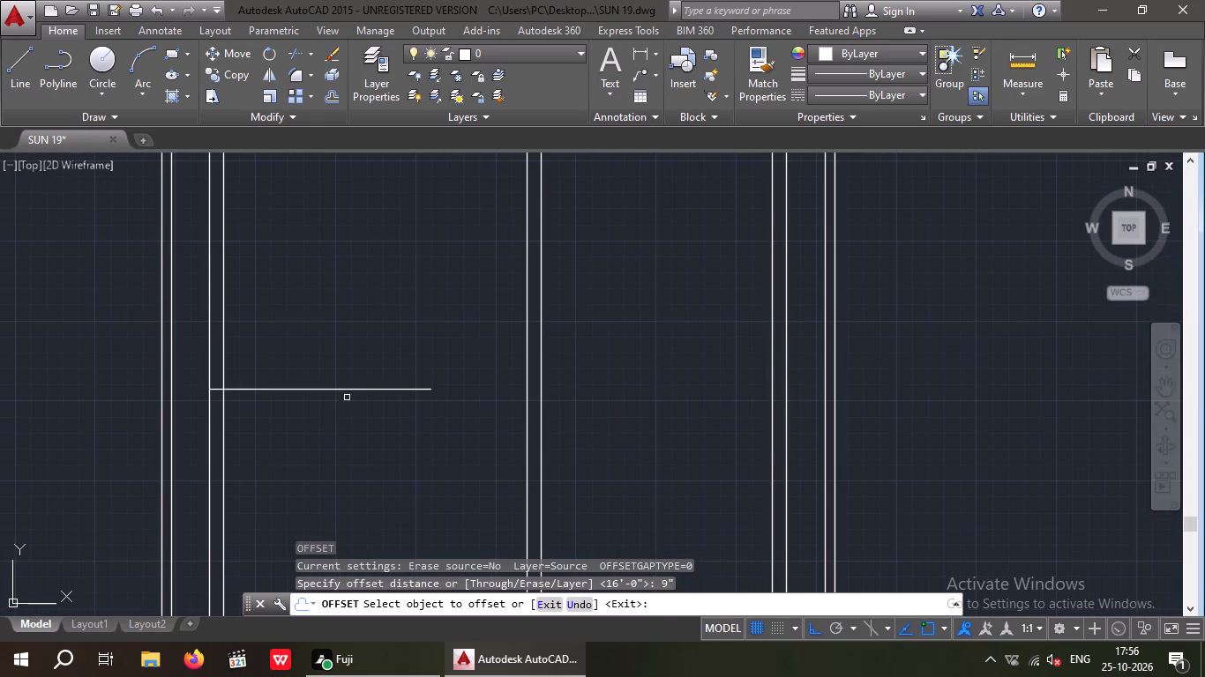
{"action": "left_click_drag", "start_coordinate": [347, 390], "coordinate": [347, 408]}
{"action": "left_click", "coordinate": [348, 449]}
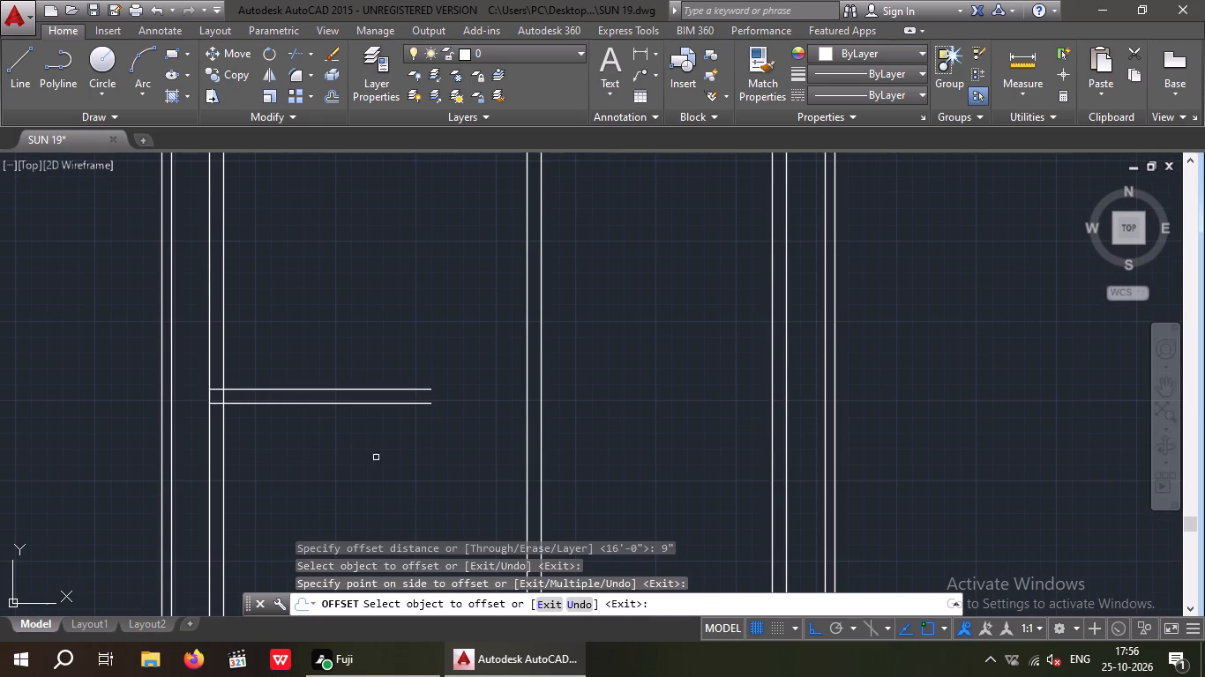
{"action": "middle_click_drag", "start_coordinate": [401, 491], "coordinate": [387, 442]}
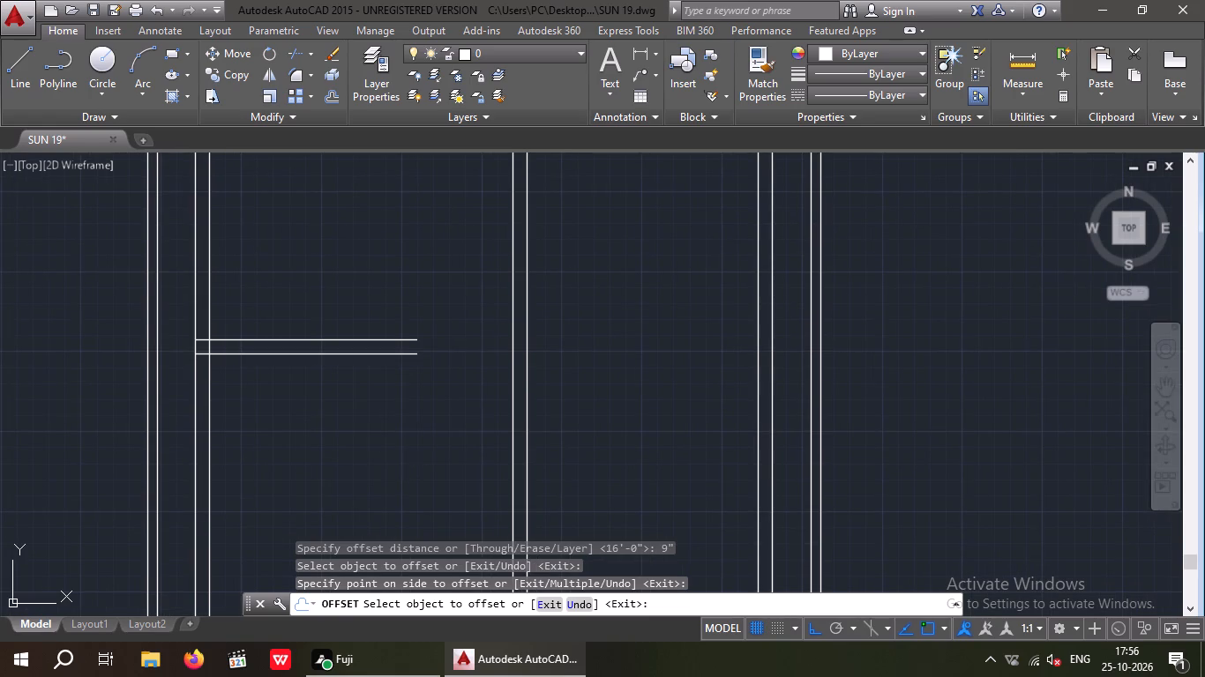
{"action": "key", "text": "Escape"}
Draw a short line closing the open right end of the lower-left 9" wall.
{"action": "scroll", "coordinate": [415, 470], "scroll_direction": "down", "scroll_amount": 2}
{"action": "middle_click_drag", "start_coordinate": [415, 491], "coordinate": [414, 501]}
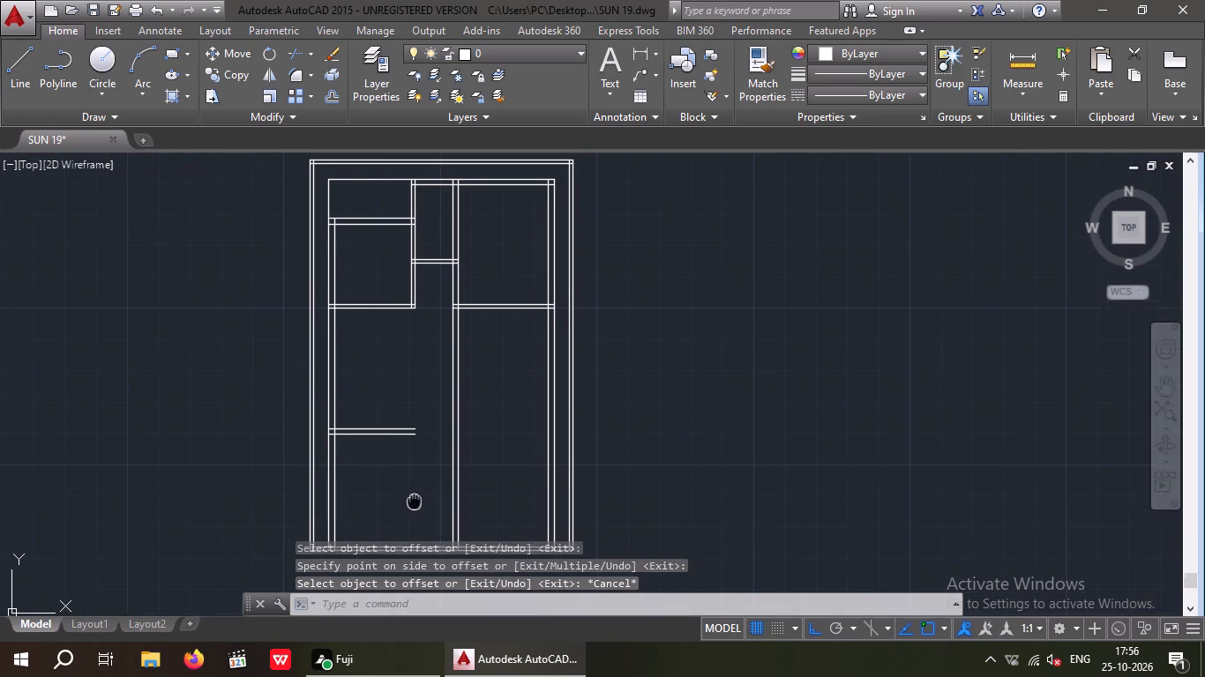
{"action": "middle_click_drag", "start_coordinate": [414, 501], "coordinate": [414, 502]}
{"action": "scroll", "coordinate": [417, 465], "scroll_direction": "up", "scroll_amount": 2}
{"action": "key", "text": "l"}
{"action": "key", "text": "space"}
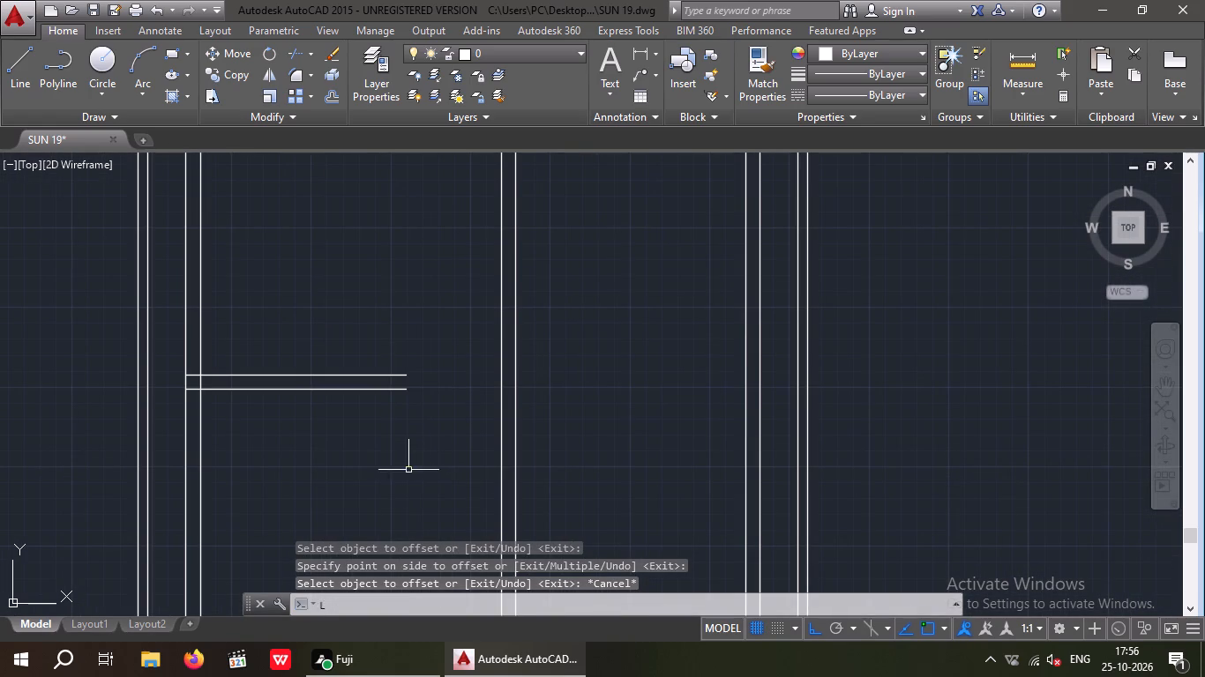
{"action": "left_click", "coordinate": [410, 376]}
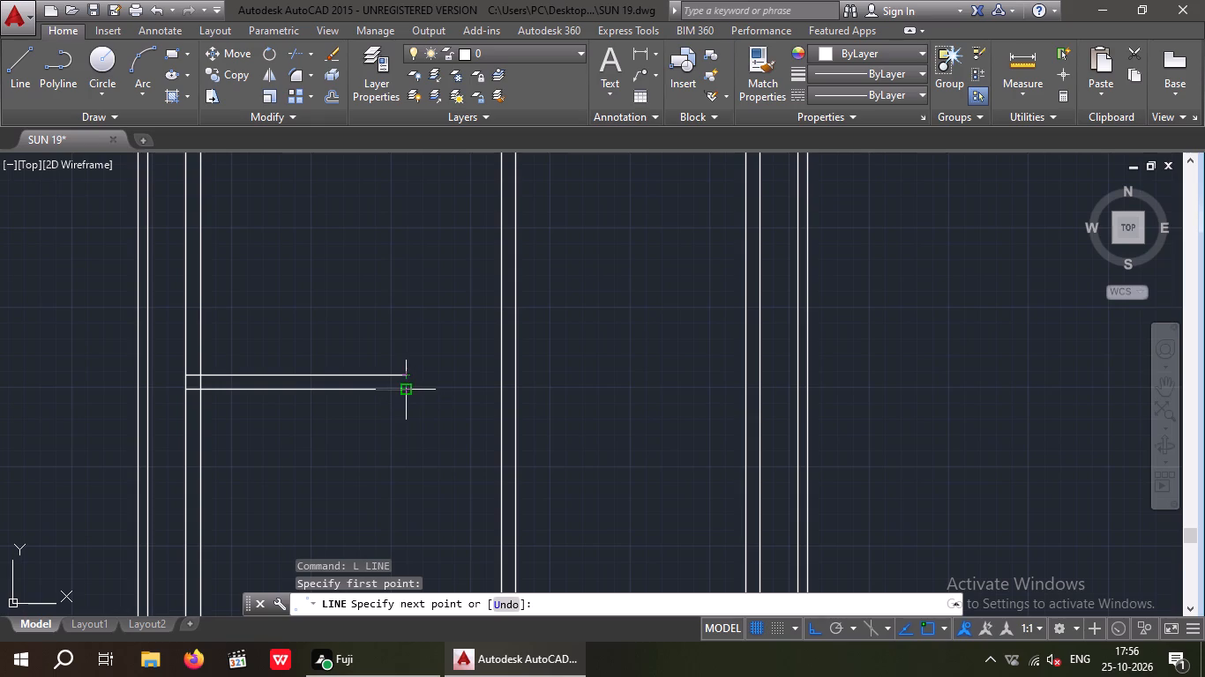
{"action": "left_click", "coordinate": [408, 387]}
{"action": "key", "text": "Escape"}
Offset the lower face of the upper-right room's bottom partition 5' downward.
{"action": "scroll", "coordinate": [438, 408], "scroll_direction": "down", "scroll_amount": 2}
{"action": "middle_click_drag", "start_coordinate": [435, 411], "coordinate": [401, 461]}
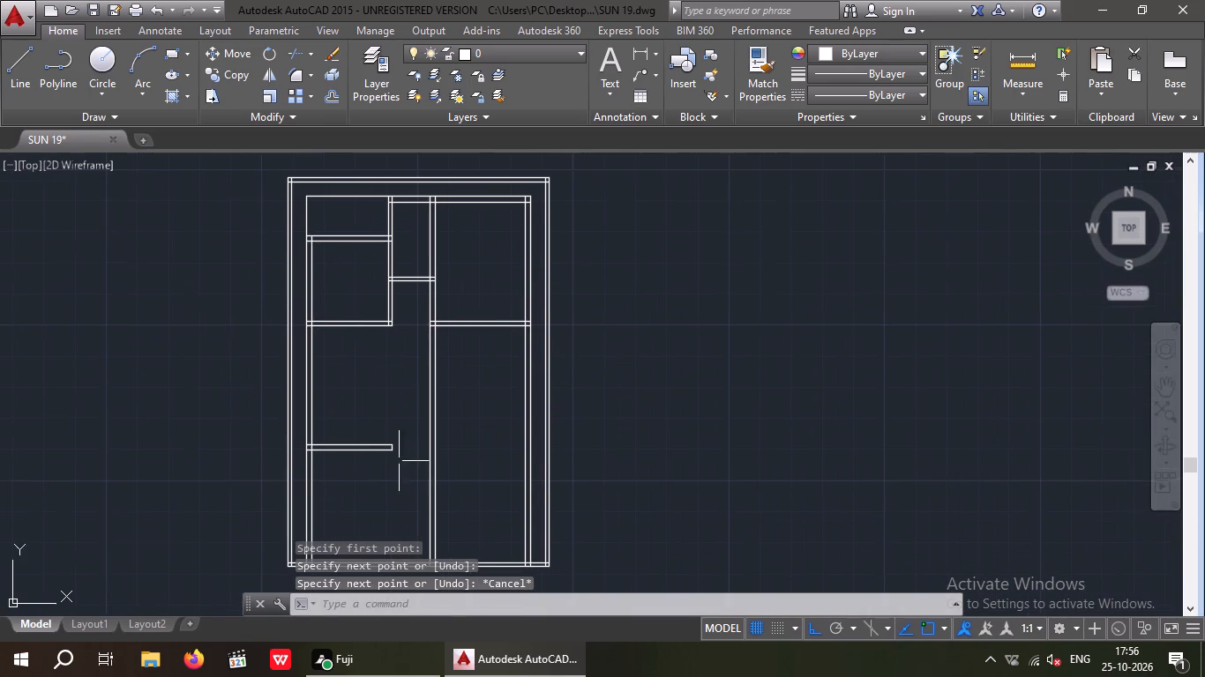
{"action": "middle_click_drag", "start_coordinate": [402, 458], "coordinate": [368, 517]}
{"action": "middle_click_drag", "start_coordinate": [446, 472], "coordinate": [445, 501]}
{"action": "middle_click_drag", "start_coordinate": [431, 490], "coordinate": [428, 483]}
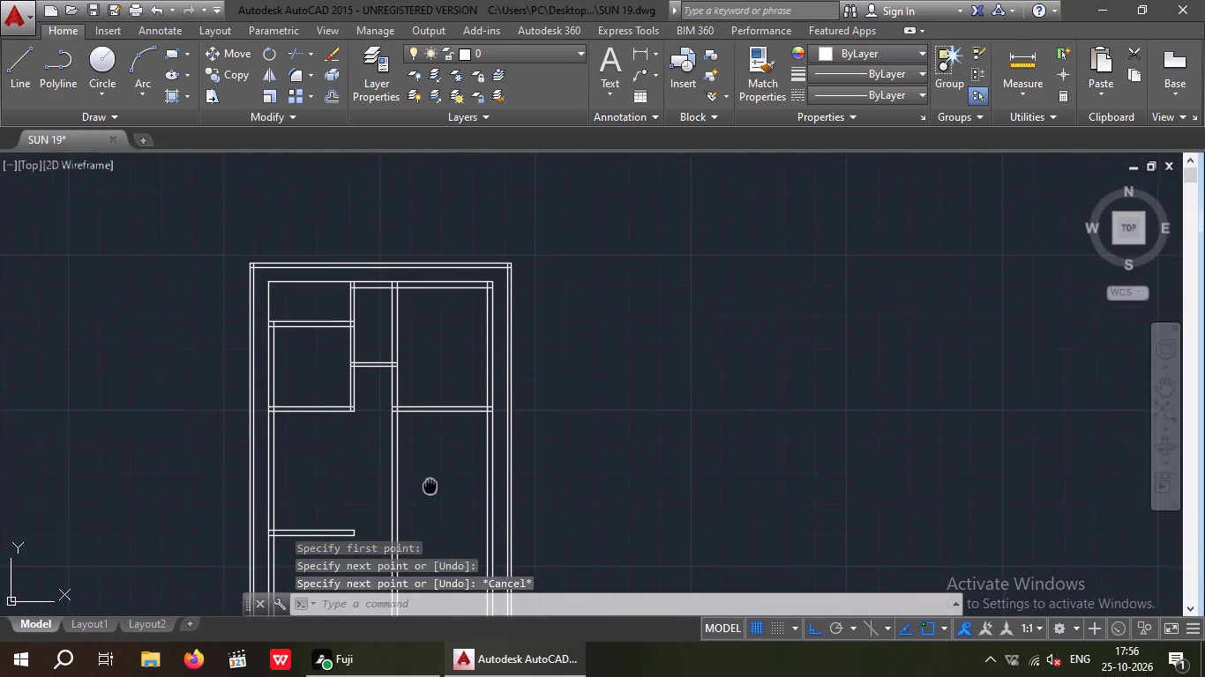
{"action": "middle_click_drag", "start_coordinate": [428, 483], "coordinate": [408, 458]}
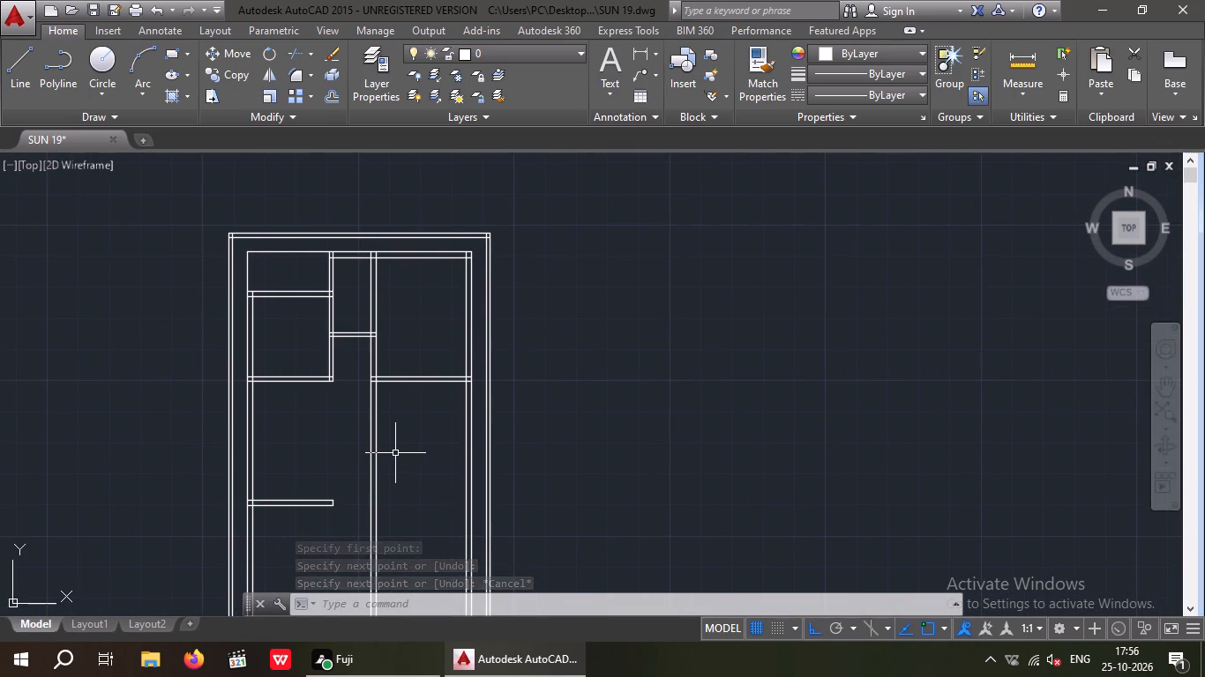
{"action": "key", "text": "Escape"}
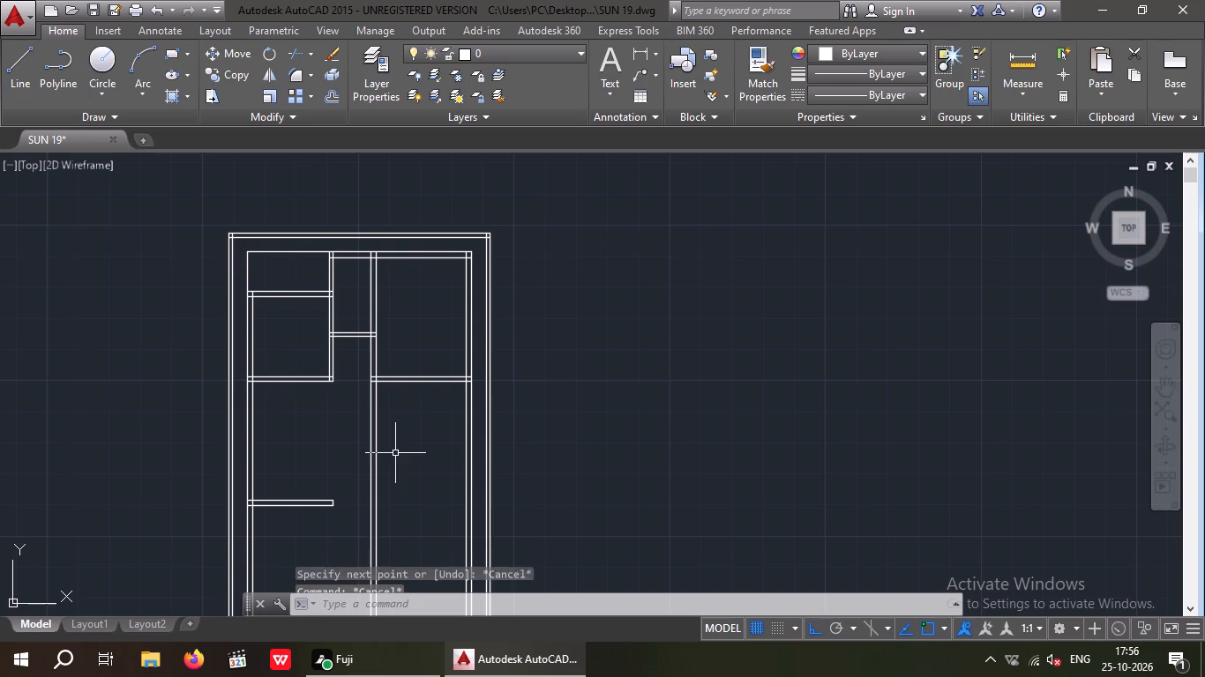
{"action": "key", "text": "Escape"}
{"action": "key", "text": "o"}
{"action": "key", "text": "Return"}
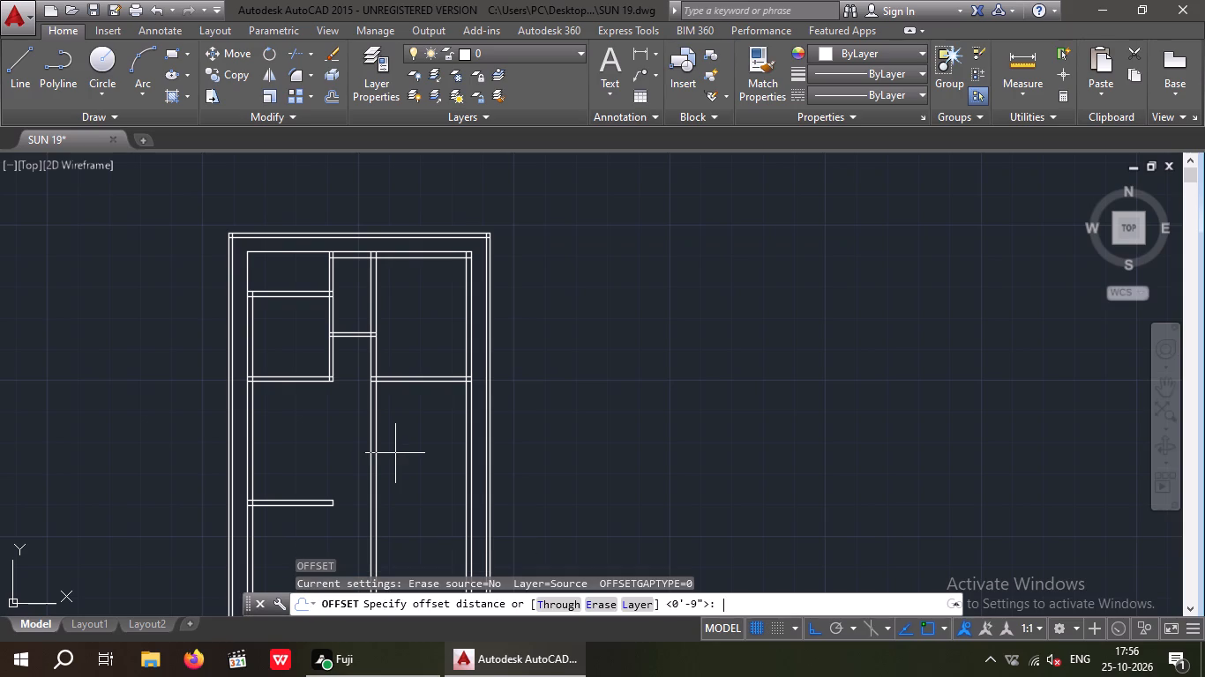
{"action": "type", "text": "5'"}
{"action": "key", "text": "Return"}
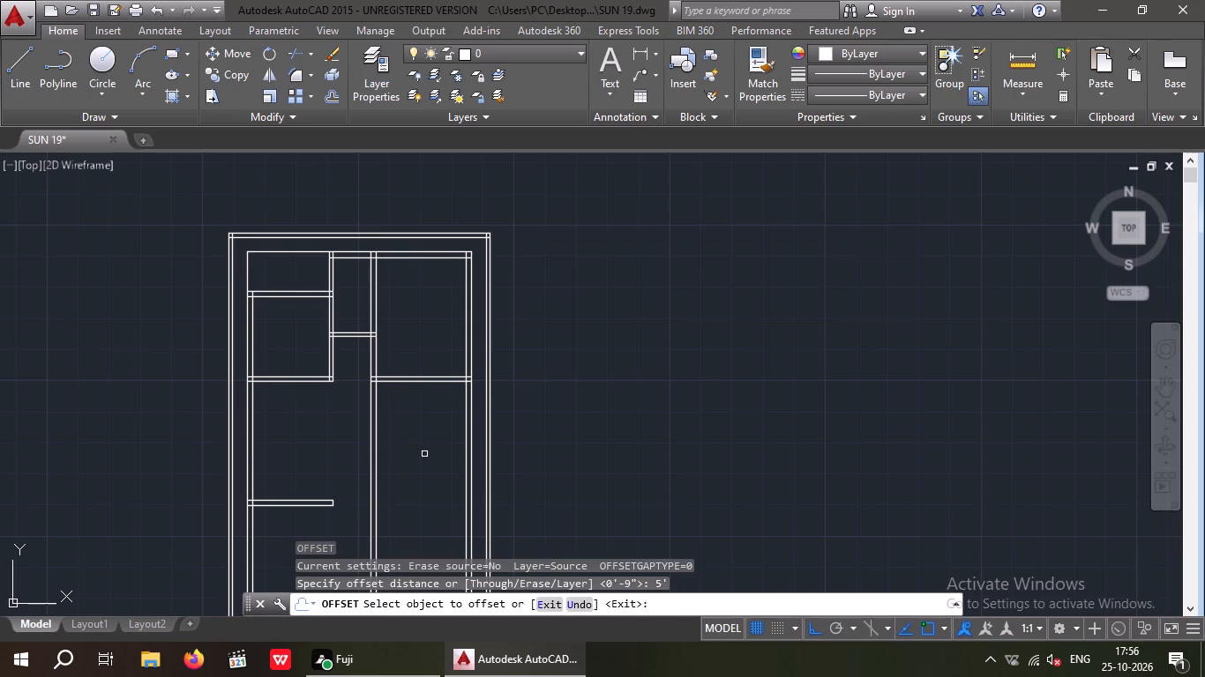
{"action": "scroll", "coordinate": [415, 386], "scroll_direction": "up", "scroll_amount": 1}
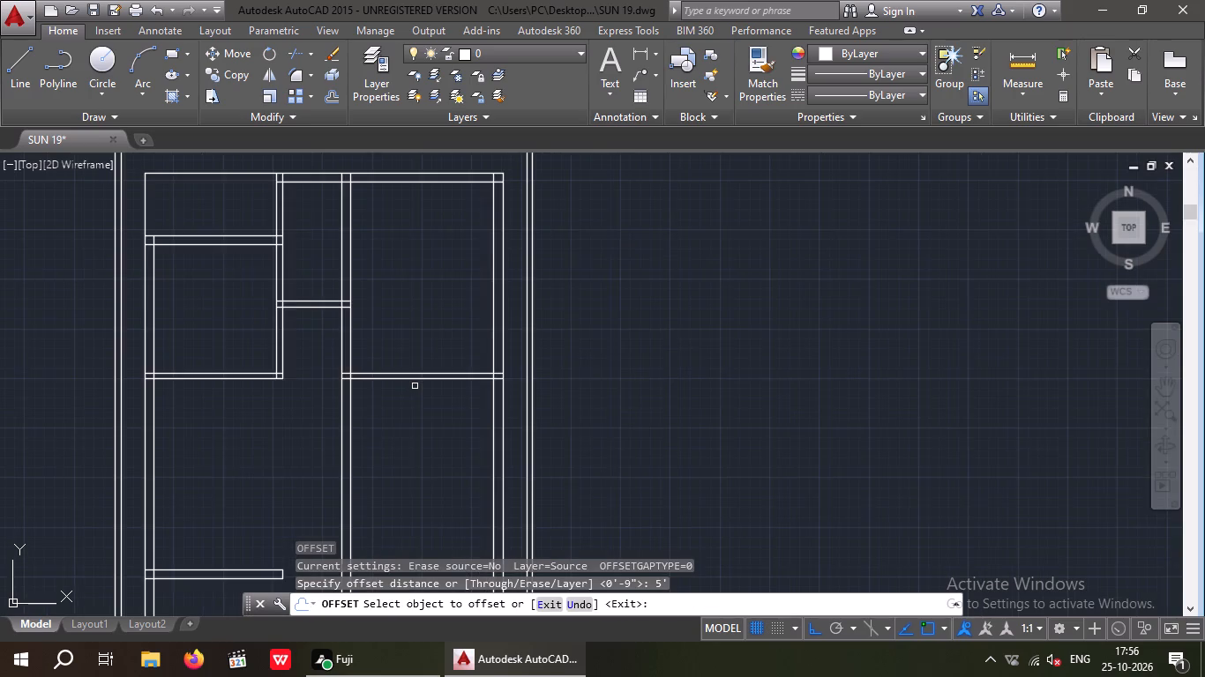
{"action": "scroll", "coordinate": [415, 386], "scroll_direction": "up", "scroll_amount": 1}
{"action": "left_click_drag", "start_coordinate": [411, 376], "coordinate": [415, 398]}
{"action": "left_click", "coordinate": [417, 433]}
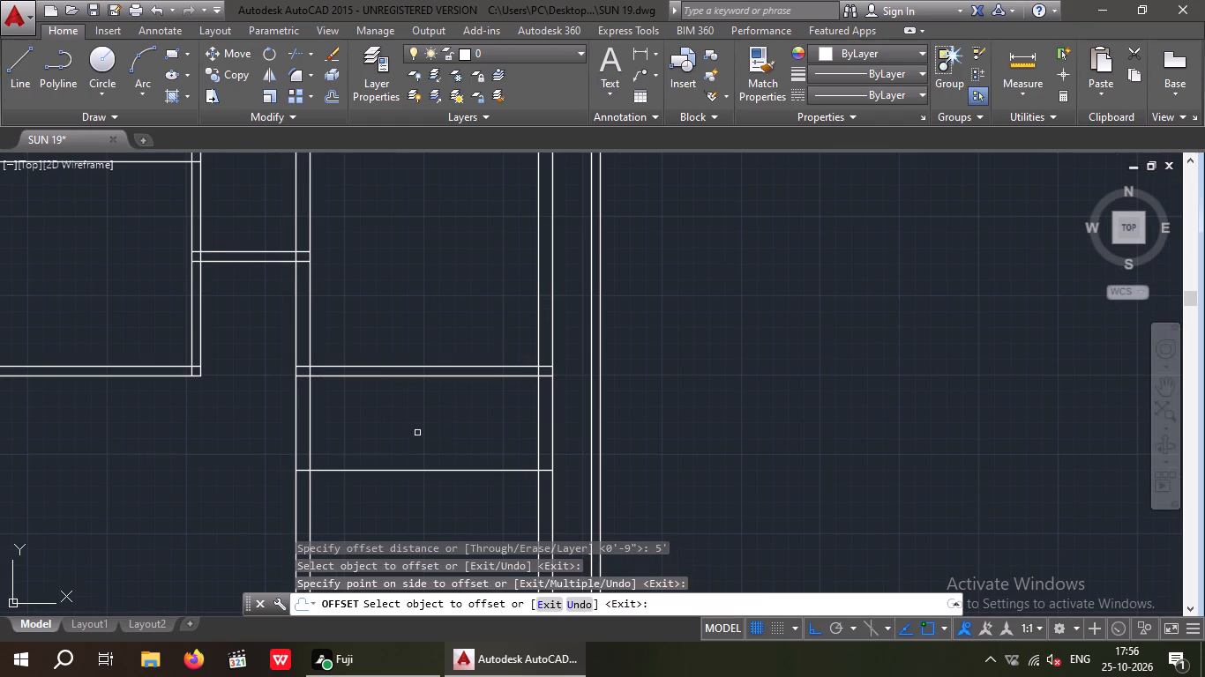
{"action": "middle_click_drag", "start_coordinate": [416, 435], "coordinate": [411, 422]}
{"action": "scroll", "coordinate": [405, 422], "scroll_direction": "down", "scroll_amount": 1}
{"action": "key", "text": "Escape"}
{"action": "key", "text": "Escape"}
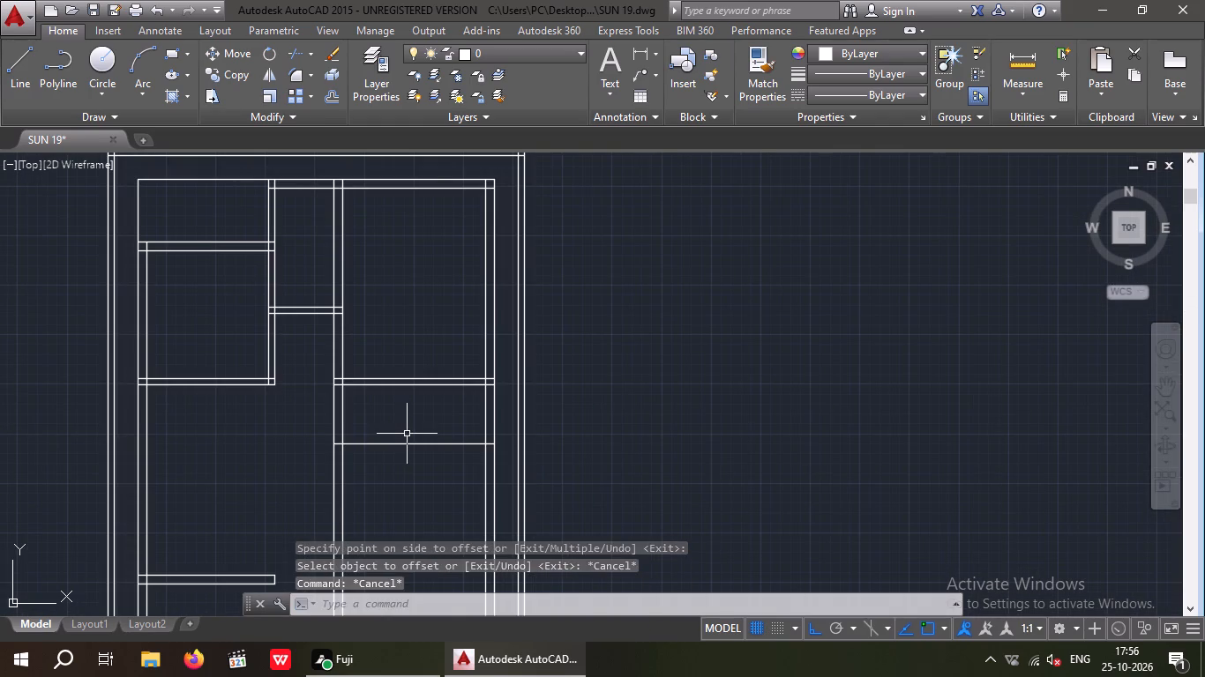
Offset the new horizontal line below the upper-right room 9" downward to form a wall.
{"action": "key", "text": "o"}
{"action": "key", "text": "Return"}
{"action": "type", "text": "9\""}
{"action": "key", "text": "Return"}
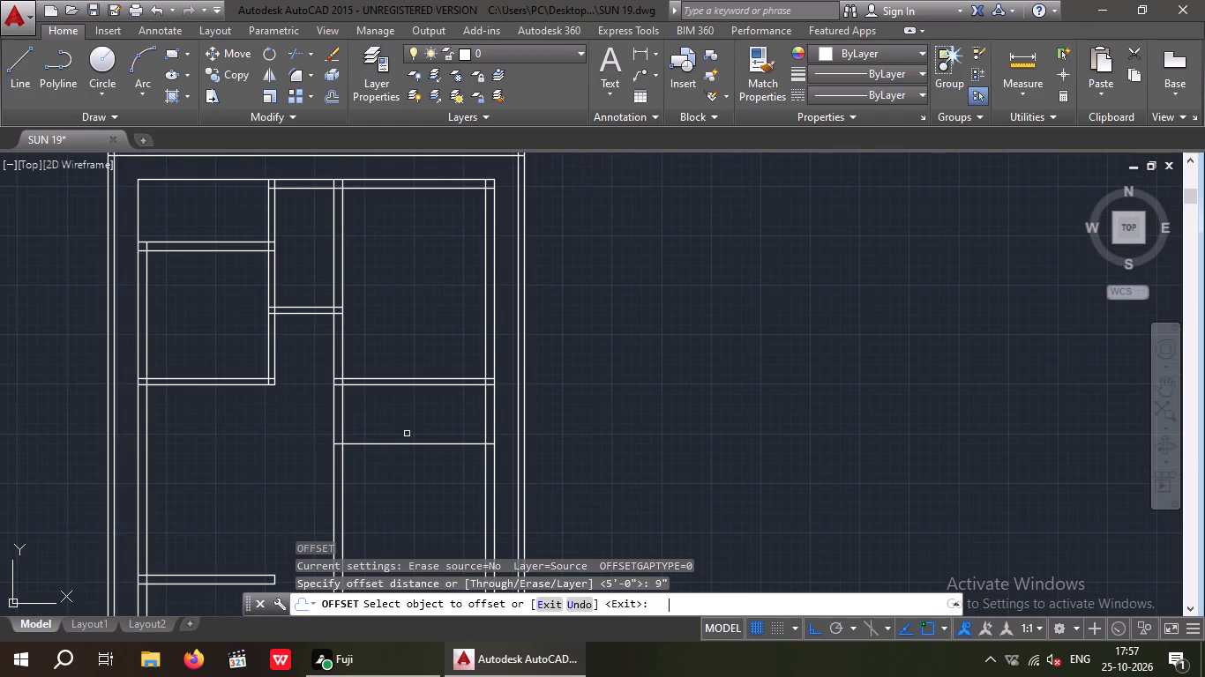
{"action": "left_click_drag", "start_coordinate": [404, 444], "coordinate": [407, 455]}
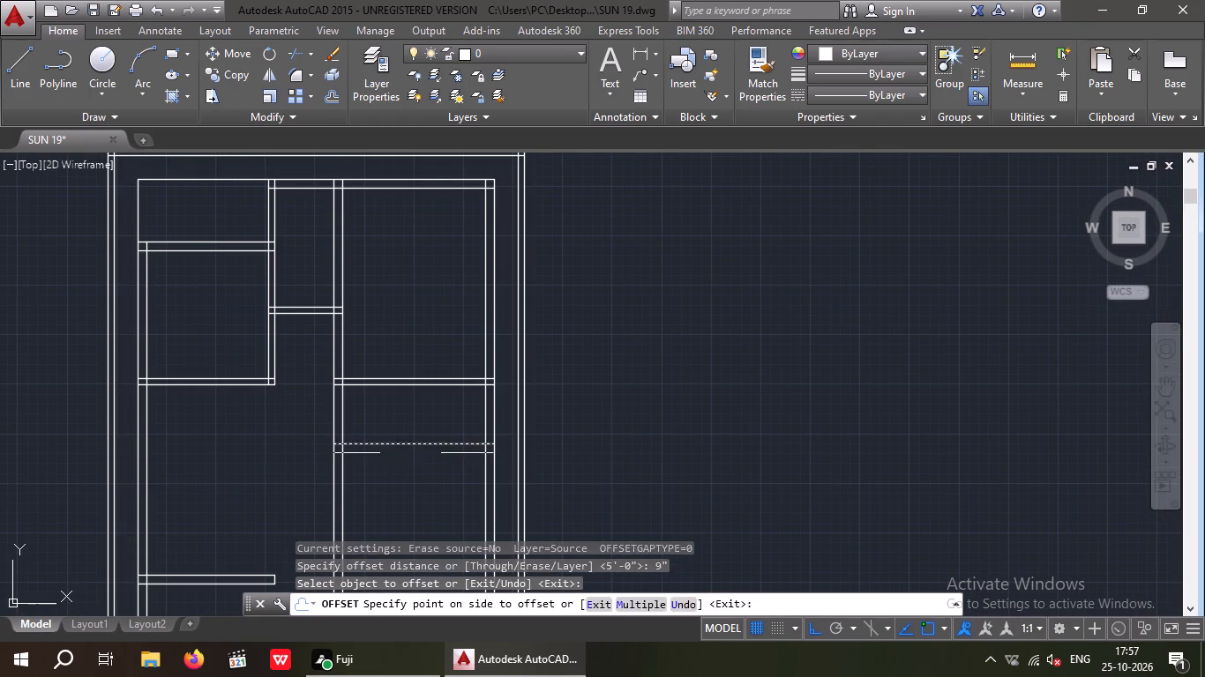
{"action": "left_click", "coordinate": [410, 472]}
{"action": "key", "text": "Escape"}
{"action": "key", "text": "Escape"}
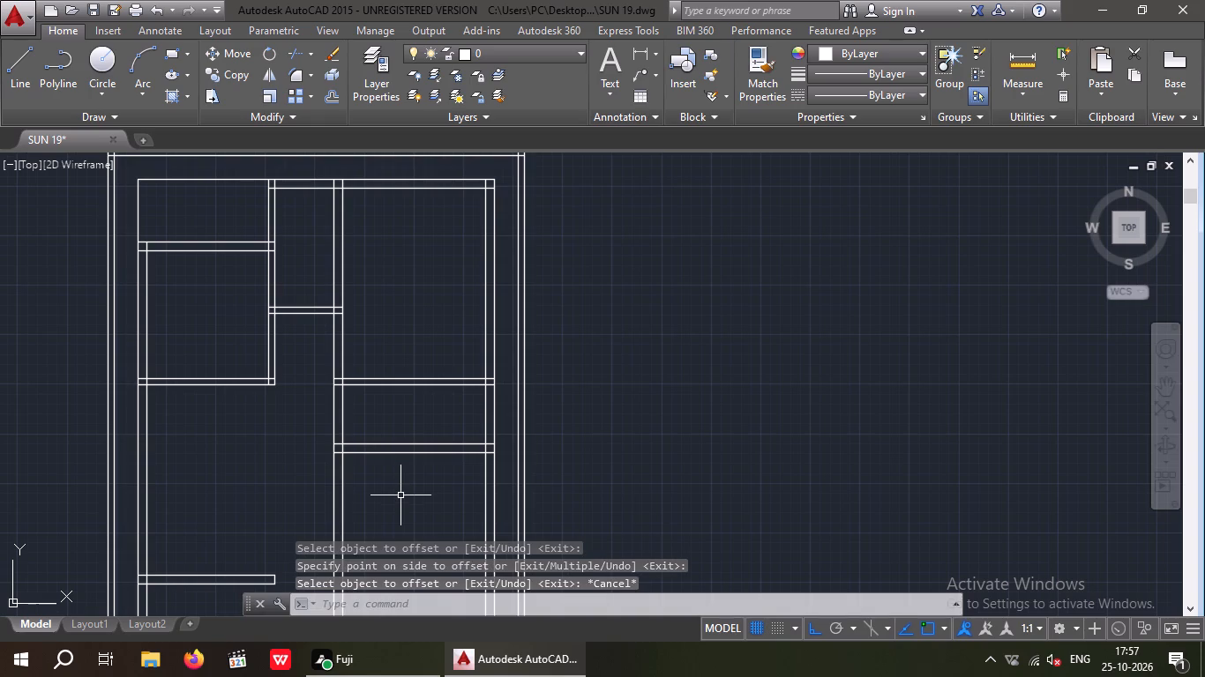
Offset the lower face of the right column's second 9" partition 14' downward.
{"action": "key", "text": "o"}
{"action": "key", "text": "Return"}
{"action": "type", "text": "14'"}
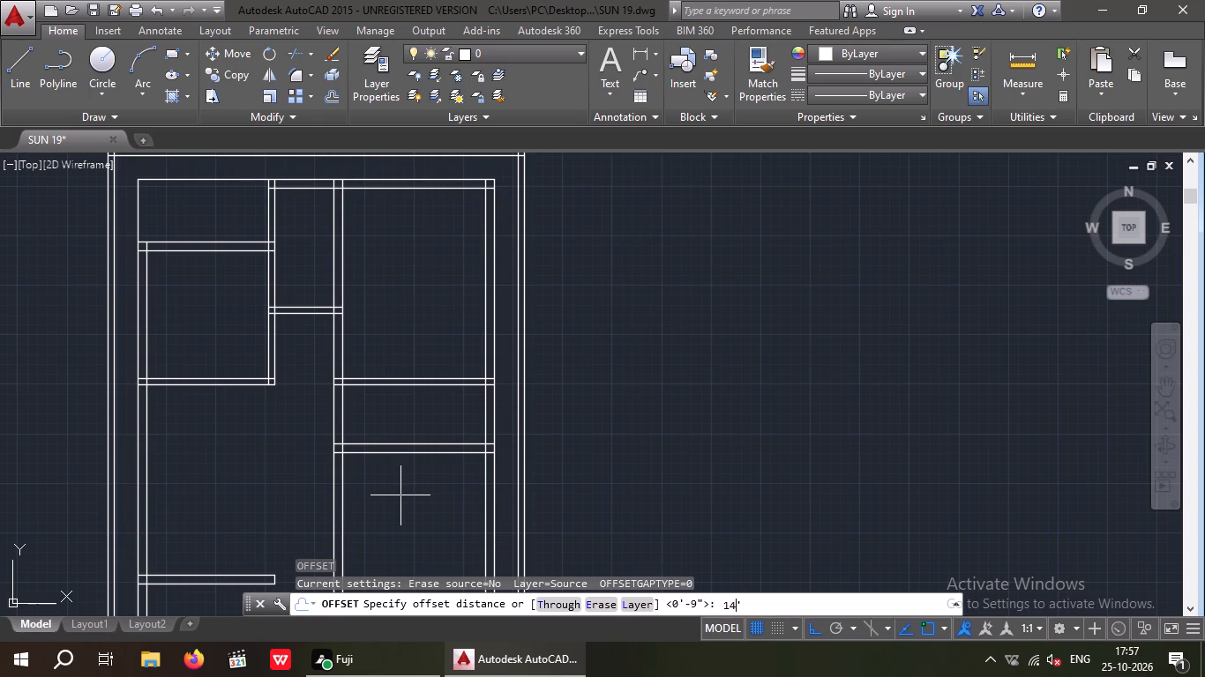
{"action": "key", "text": "Return"}
{"action": "scroll", "coordinate": [518, 218], "scroll_direction": "down", "scroll_amount": 2}
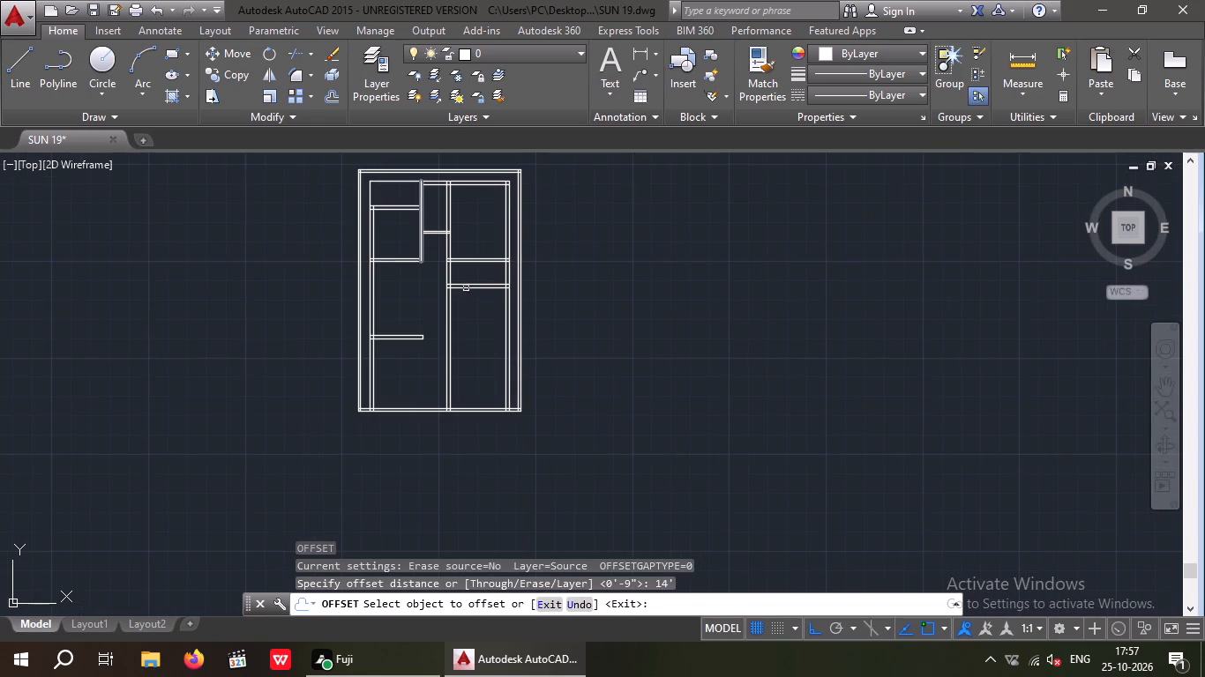
{"action": "scroll", "coordinate": [473, 288], "scroll_direction": "up", "scroll_amount": 1}
{"action": "left_click_drag", "start_coordinate": [473, 286], "coordinate": [477, 309]}
{"action": "left_click", "coordinate": [483, 353]}
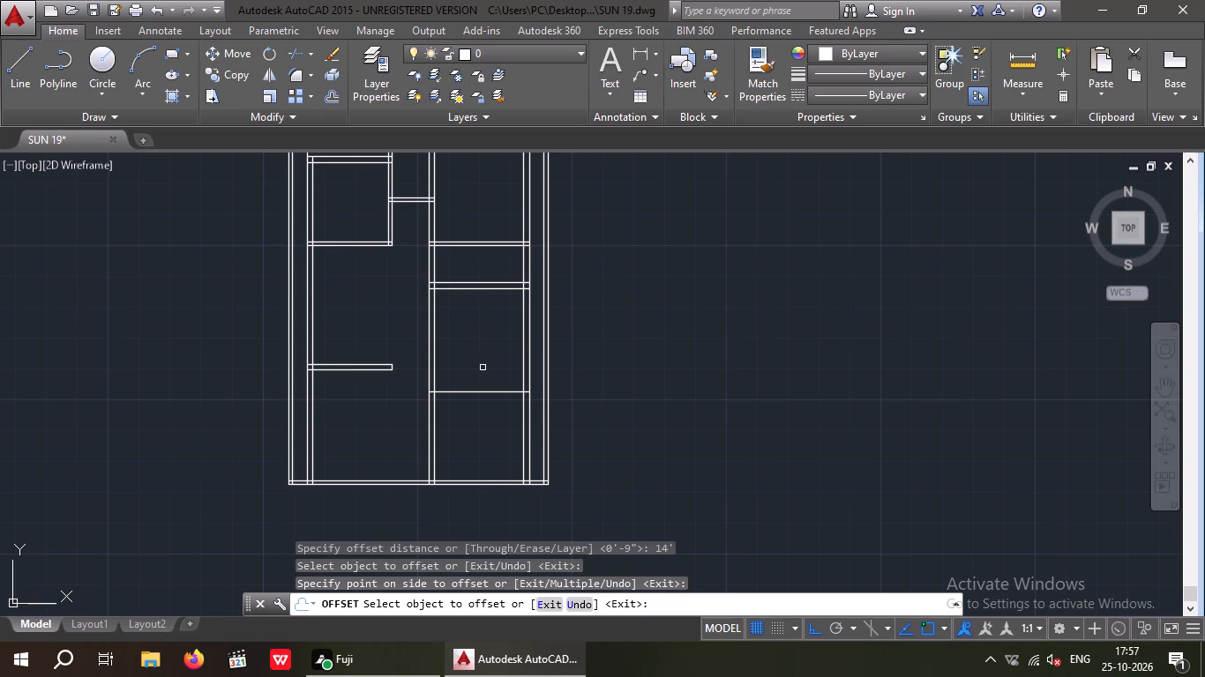
{"action": "key", "text": "Escape"}
{"action": "key", "text": "Escape"}
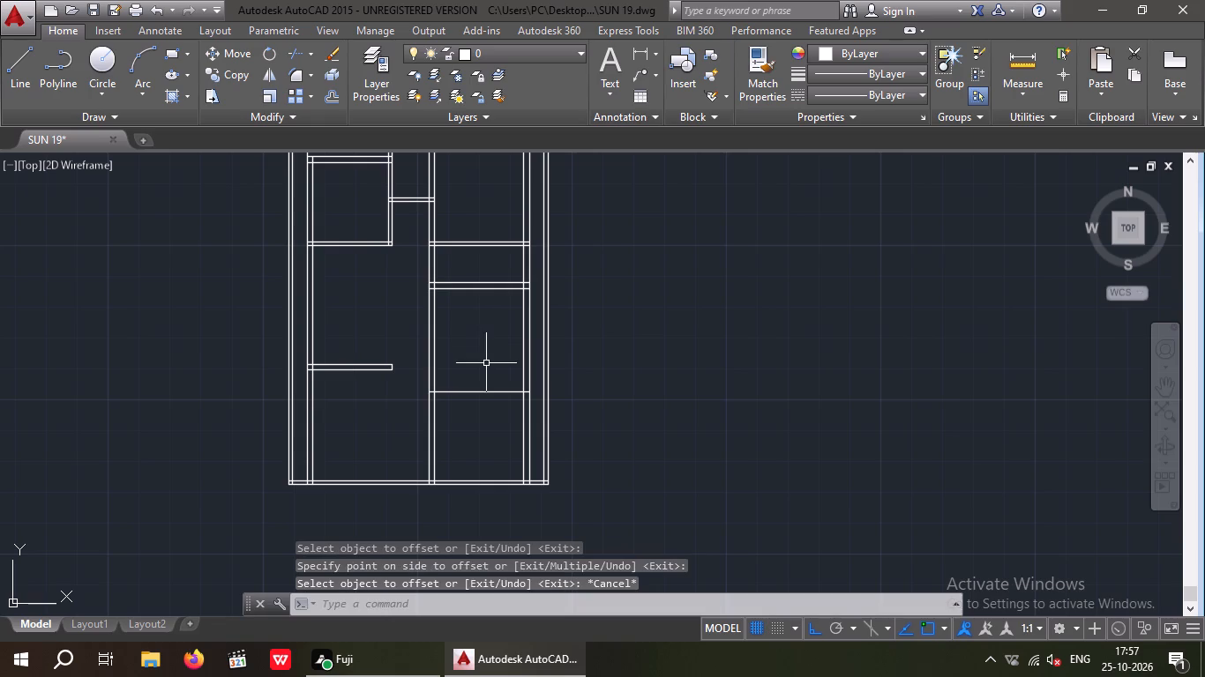
Offset the new horizontal line in the right column 9" downward to form a wall.
{"action": "key", "text": "o"}
{"action": "key", "text": "Return"}
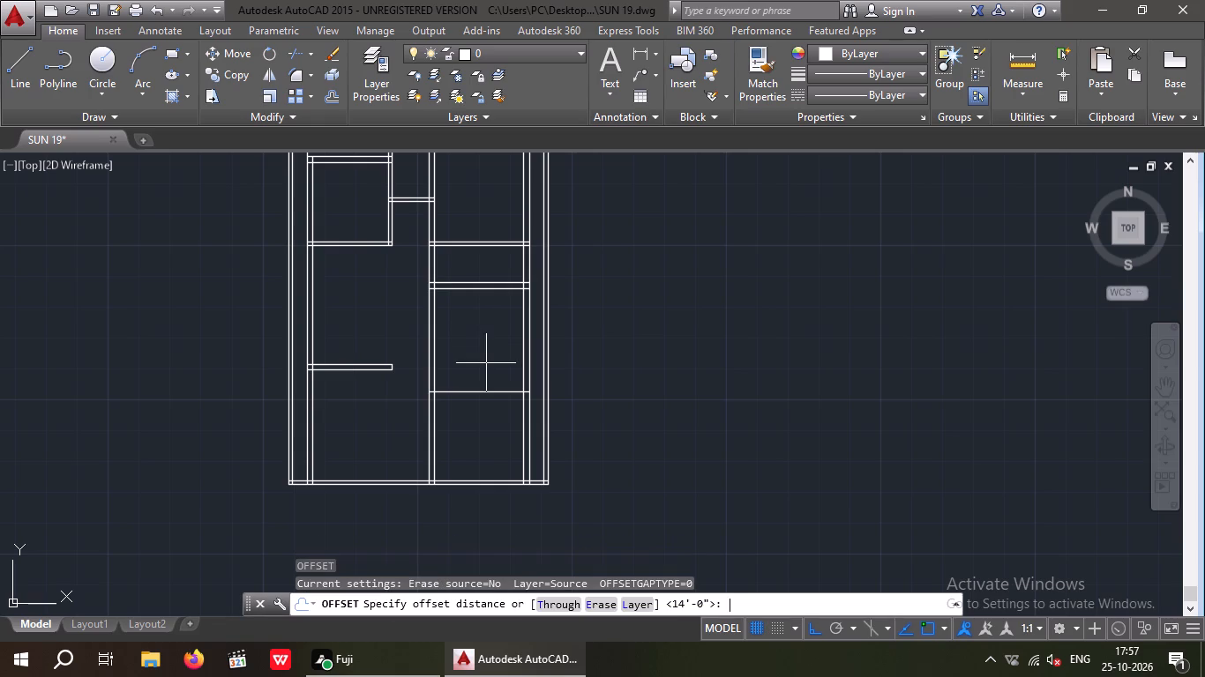
{"action": "type", "text": "9\""}
{"action": "key", "text": "Return"}
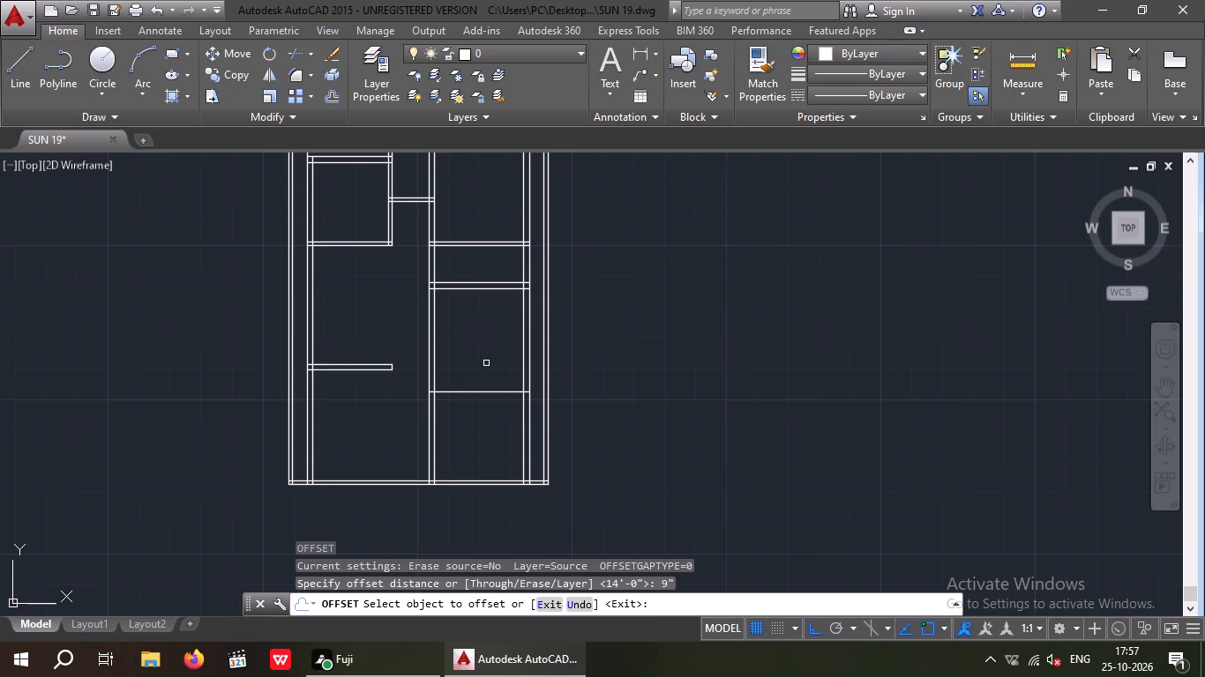
{"action": "left_click_drag", "start_coordinate": [470, 391], "coordinate": [473, 403]}
{"action": "left_click", "coordinate": [475, 412]}
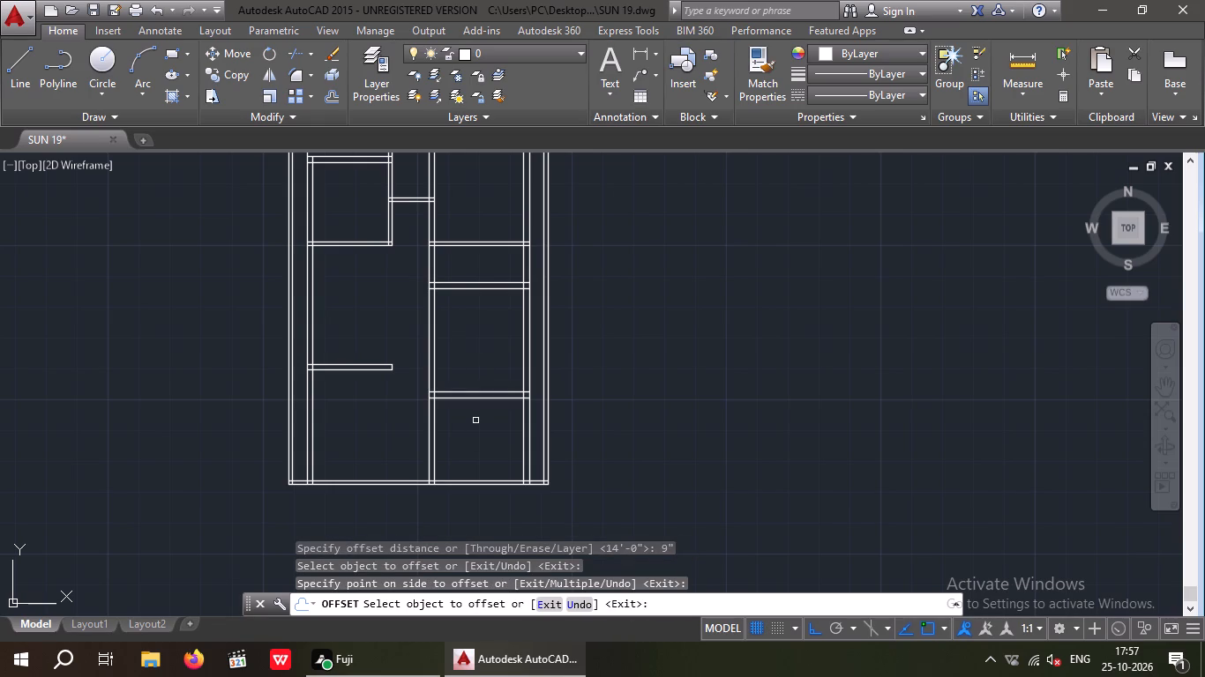
{"action": "key", "text": "Escape"}
{"action": "key", "text": "Escape"}
Offset the lower face of the right column's lowest 9" wall 5' downward.
{"action": "key", "text": "o"}
{"action": "key", "text": "Return"}
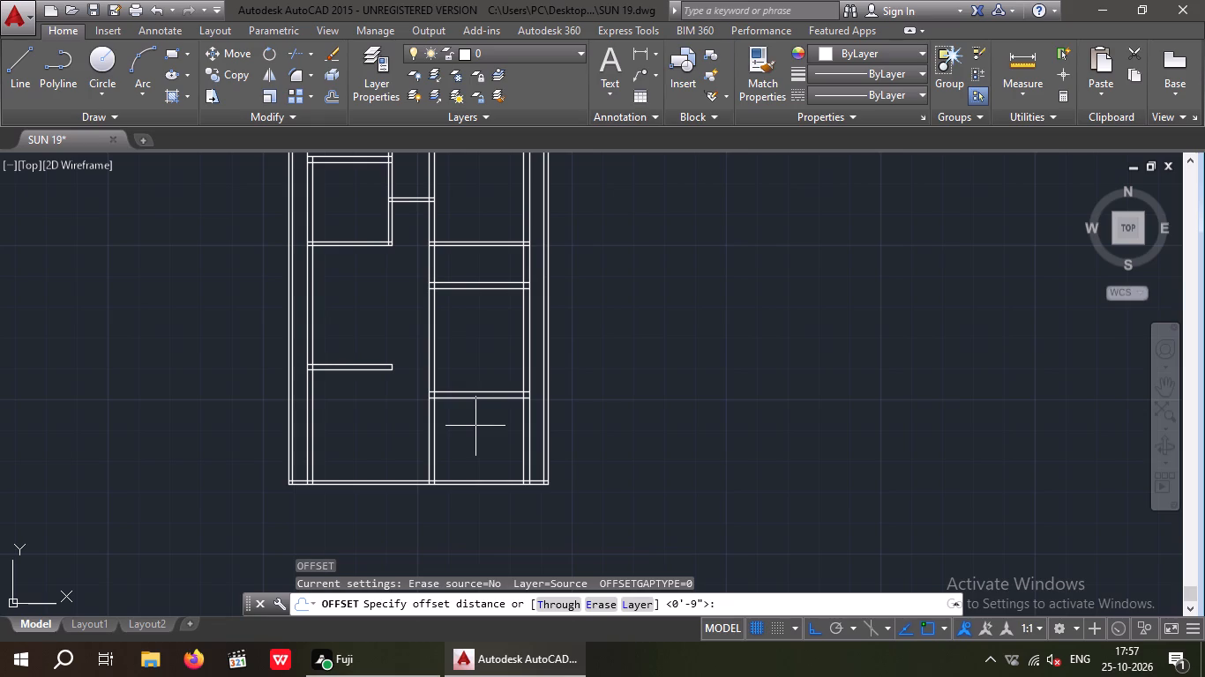
{"action": "type", "text": "5'"}
{"action": "key", "text": "Return"}
{"action": "scroll", "coordinate": [452, 405], "scroll_direction": "up", "scroll_amount": 1}
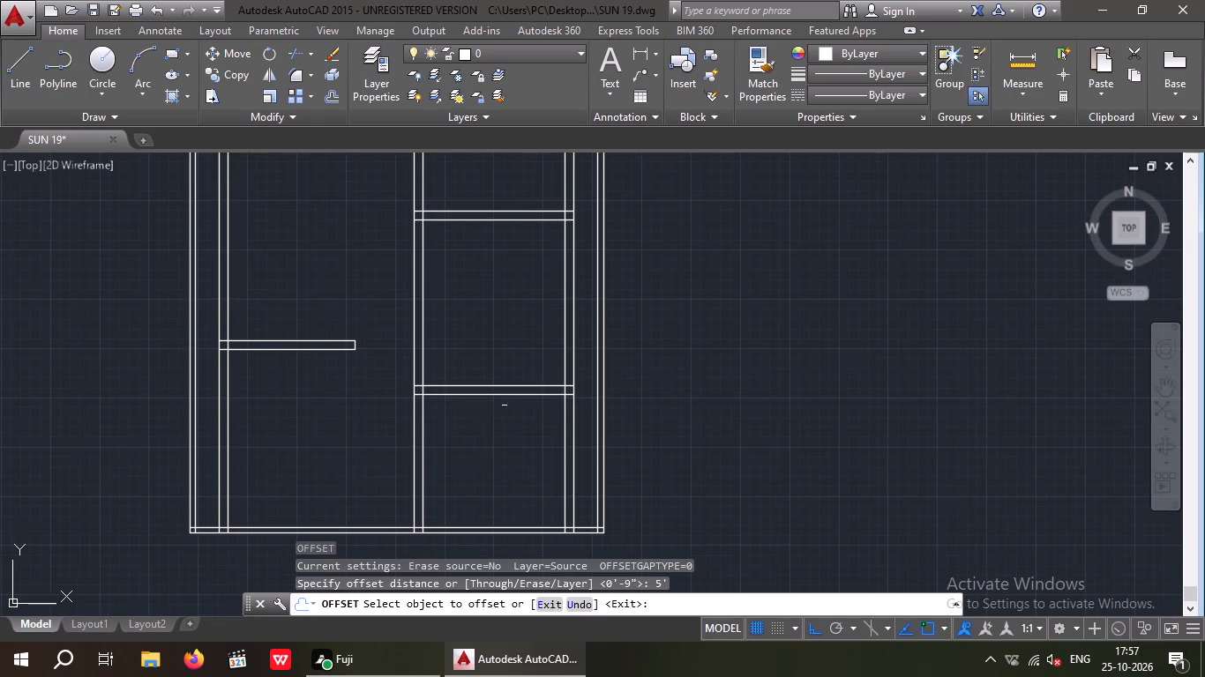
{"action": "left_click_drag", "start_coordinate": [484, 396], "coordinate": [484, 423]}
{"action": "left_click", "coordinate": [487, 458]}
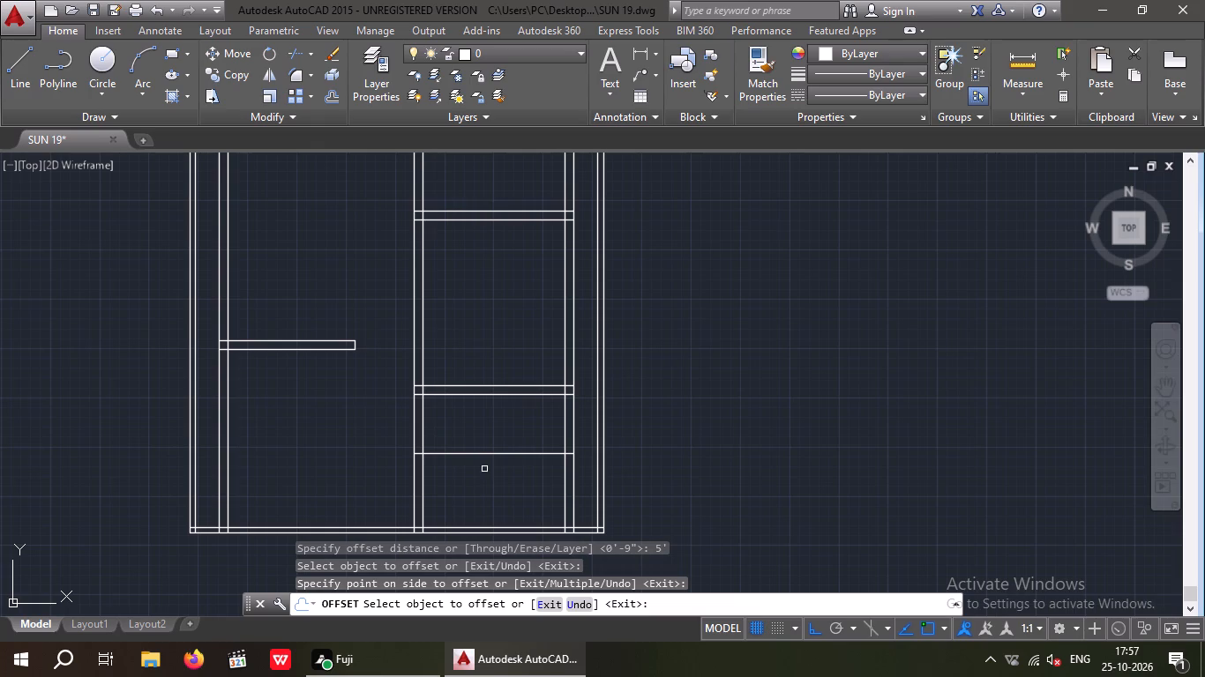
{"action": "key", "text": "Escape"}
{"action": "key", "text": "Escape"}
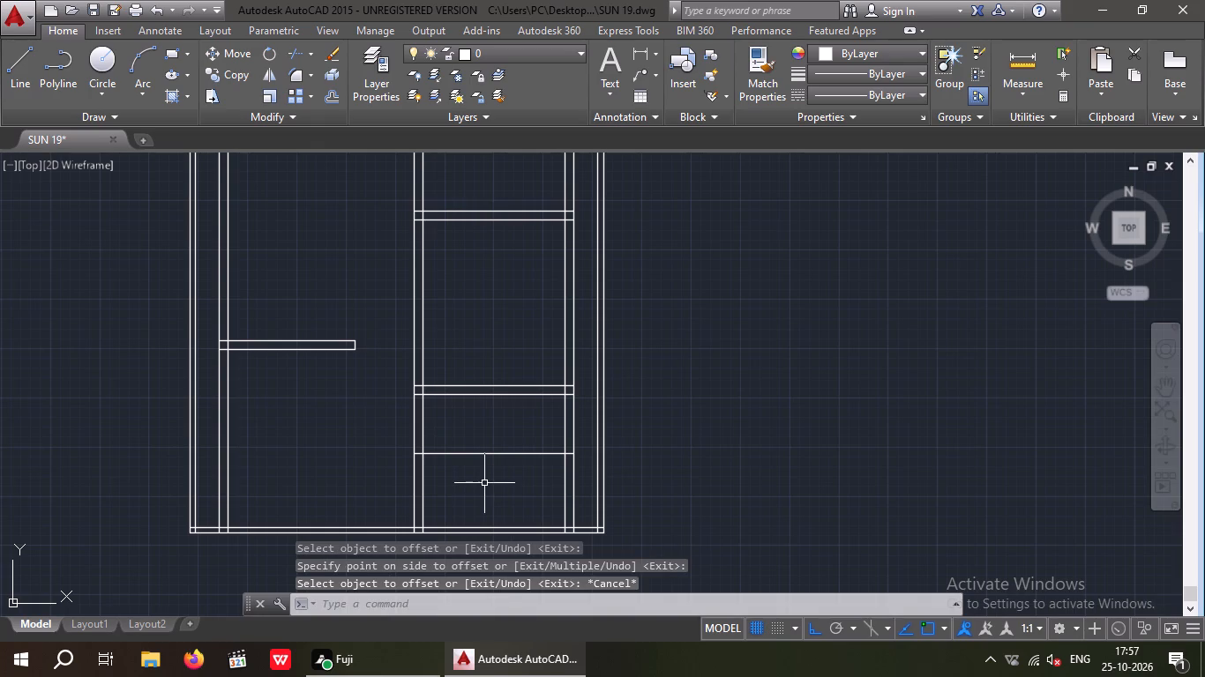
Offset the lowest horizontal line in the right column 6" downward to form a thin wall.
{"action": "key", "text": "o"}
{"action": "key", "text": "Return"}
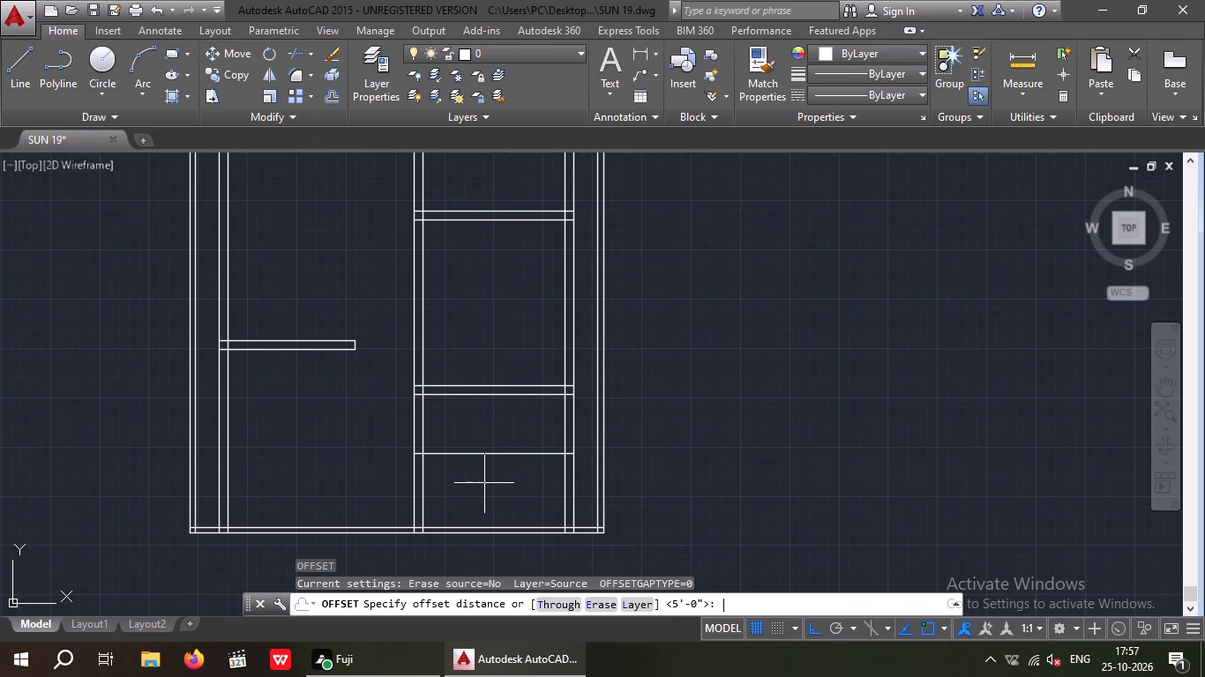
{"action": "key", "text": "6"}
{"action": "key", "text": "shift+quotedbl"}
{"action": "key", "text": "Return"}
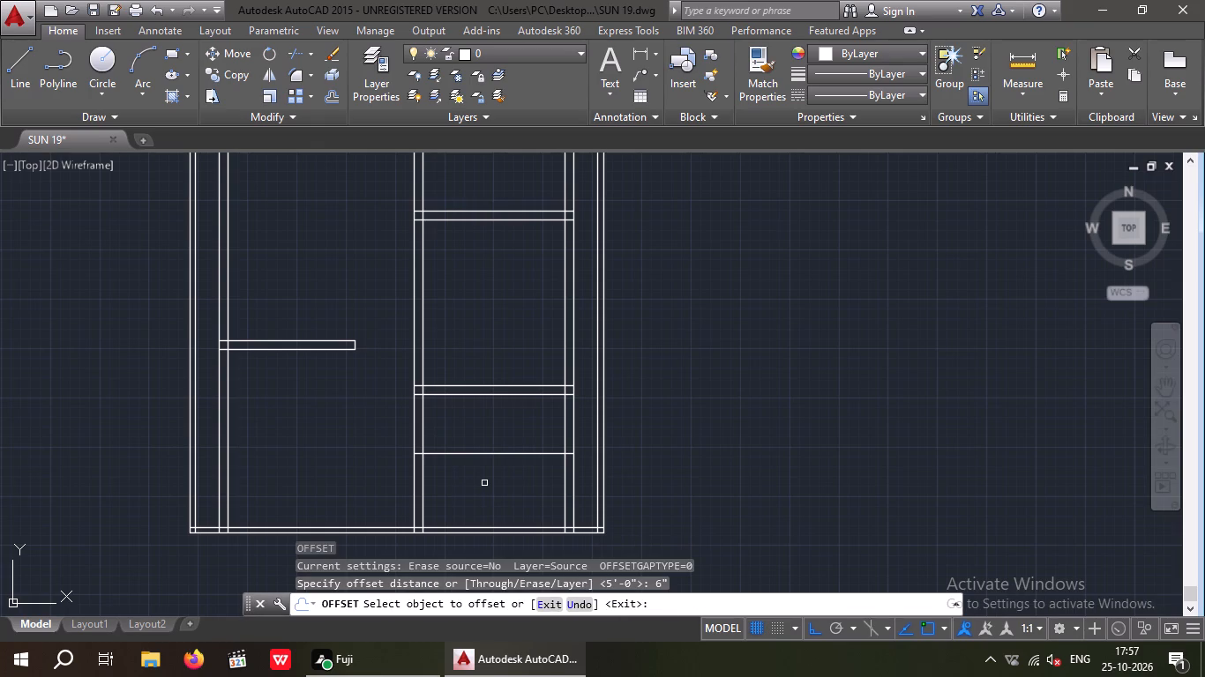
{"action": "scroll", "coordinate": [461, 462], "scroll_direction": "up", "scroll_amount": 2}
{"action": "left_click_drag", "start_coordinate": [470, 444], "coordinate": [480, 469]}
{"action": "left_click", "coordinate": [480, 472]}
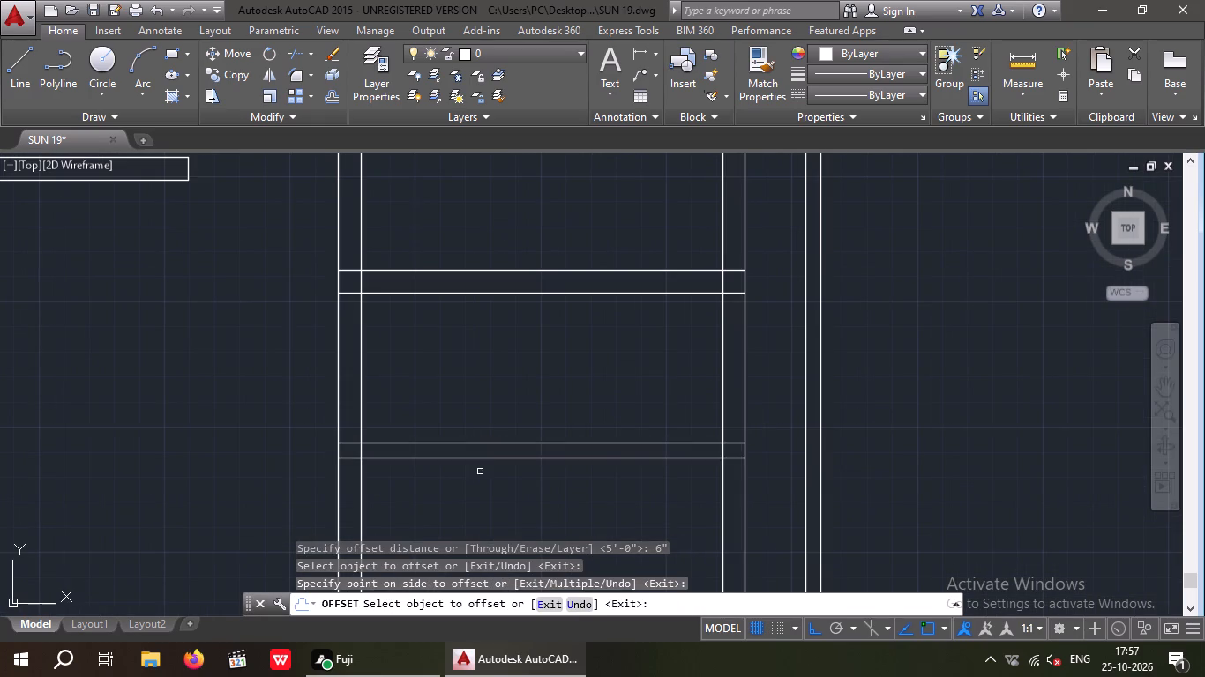
{"action": "middle_click_drag", "start_coordinate": [487, 469], "coordinate": [465, 357]}
{"action": "scroll", "coordinate": [468, 361], "scroll_direction": "down", "scroll_amount": 3}
{"action": "scroll", "coordinate": [484, 382], "scroll_direction": "up", "scroll_amount": 3}
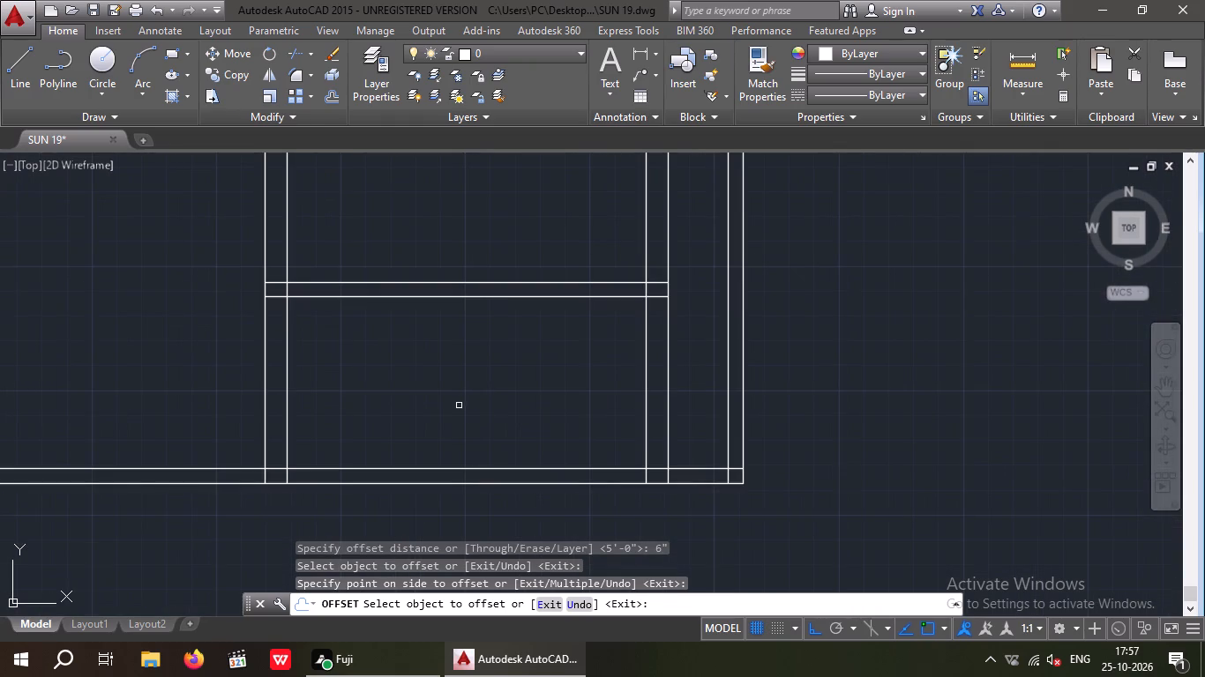
{"action": "key", "text": "Escape"}
{"action": "key", "text": "Escape"}
Trim both lines of the middle vertical wall below the new 6" wall down to the bottom boundary.
{"action": "type", "text": "TR"}
{"action": "key", "text": "space"}
{"action": "key", "text": "space"}
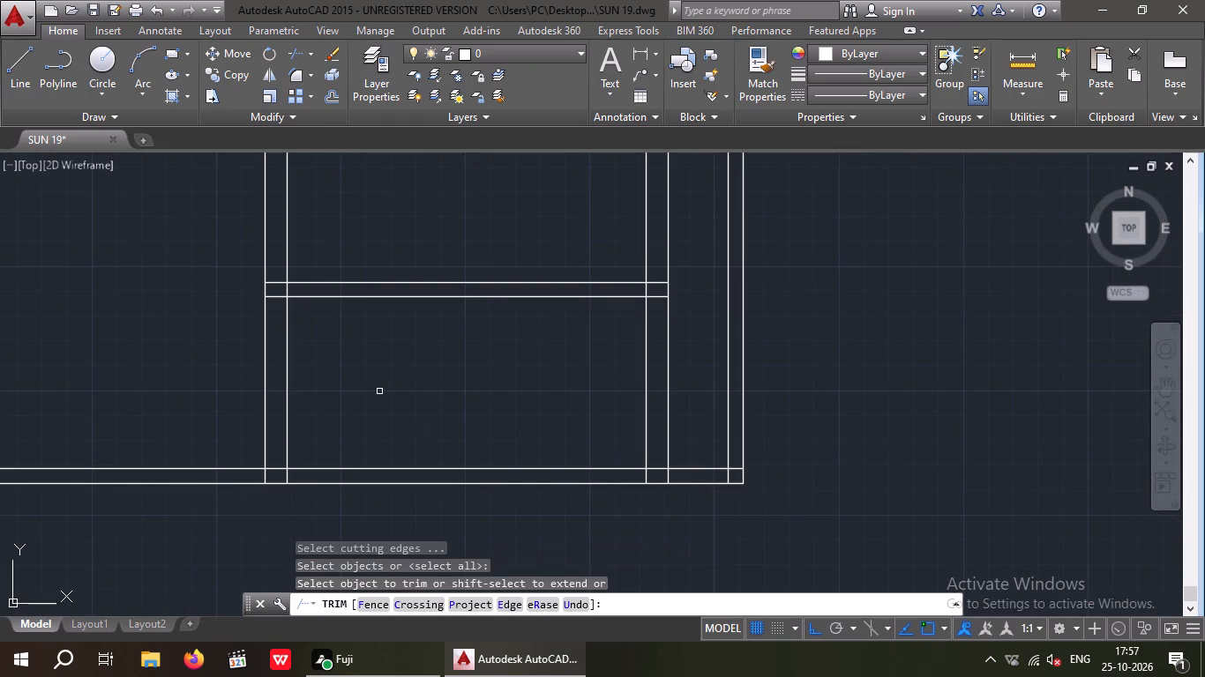
{"action": "scroll", "coordinate": [255, 472], "scroll_direction": "up", "scroll_amount": 3}
{"action": "left_click_drag", "start_coordinate": [391, 489], "coordinate": [295, 493]}
{"action": "left_click", "coordinate": [247, 494]}
{"action": "scroll", "coordinate": [254, 495], "scroll_direction": "down", "scroll_amount": 2}
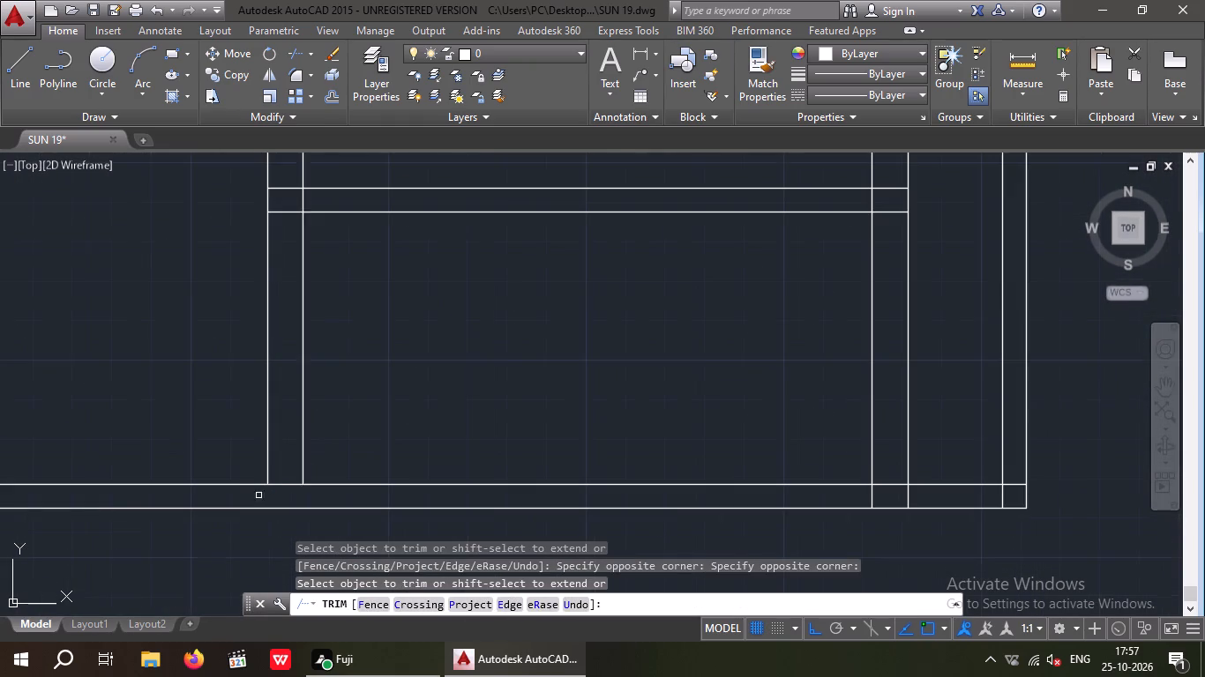
{"action": "left_click_drag", "start_coordinate": [418, 313], "coordinate": [202, 371]}
{"action": "left_click", "coordinate": [191, 379]}
Trim the right house wall's ends inside the bottom boundary wall and the boundary's inner line between its two faces.
{"action": "scroll", "coordinate": [219, 370], "scroll_direction": "down", "scroll_amount": 2}
{"action": "middle_click_drag", "start_coordinate": [307, 354], "coordinate": [304, 365]}
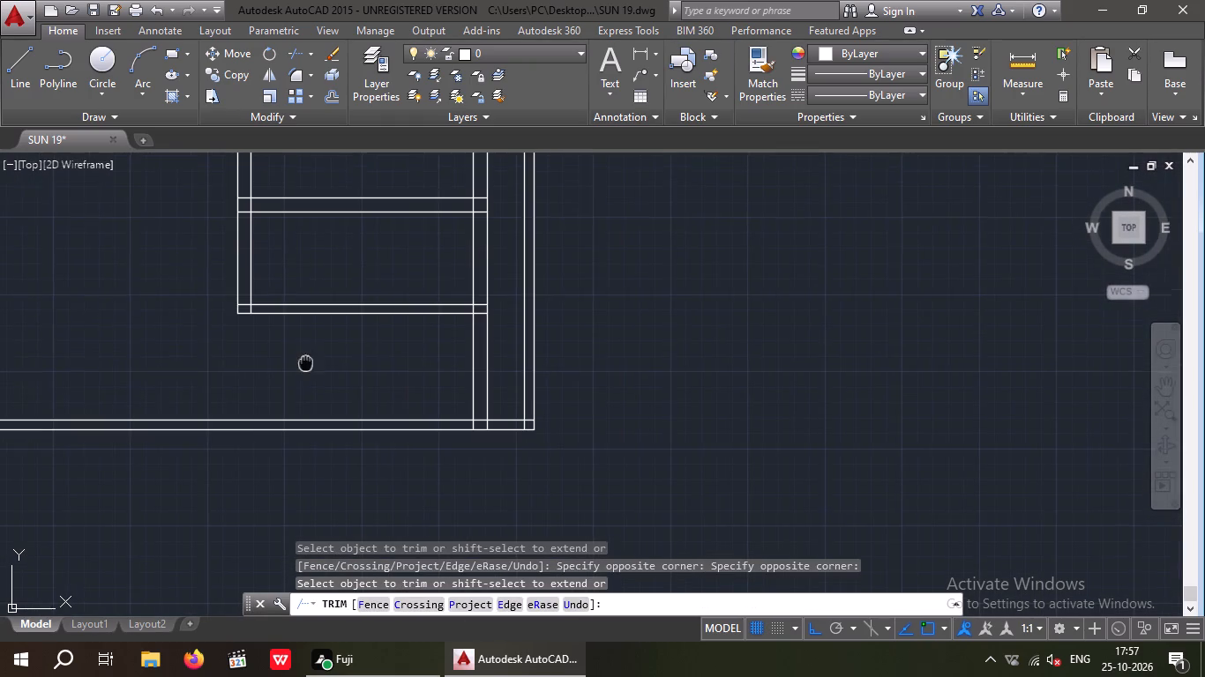
{"action": "middle_click_drag", "start_coordinate": [304, 365], "coordinate": [294, 389]}
{"action": "scroll", "coordinate": [477, 455], "scroll_direction": "up", "scroll_amount": 4}
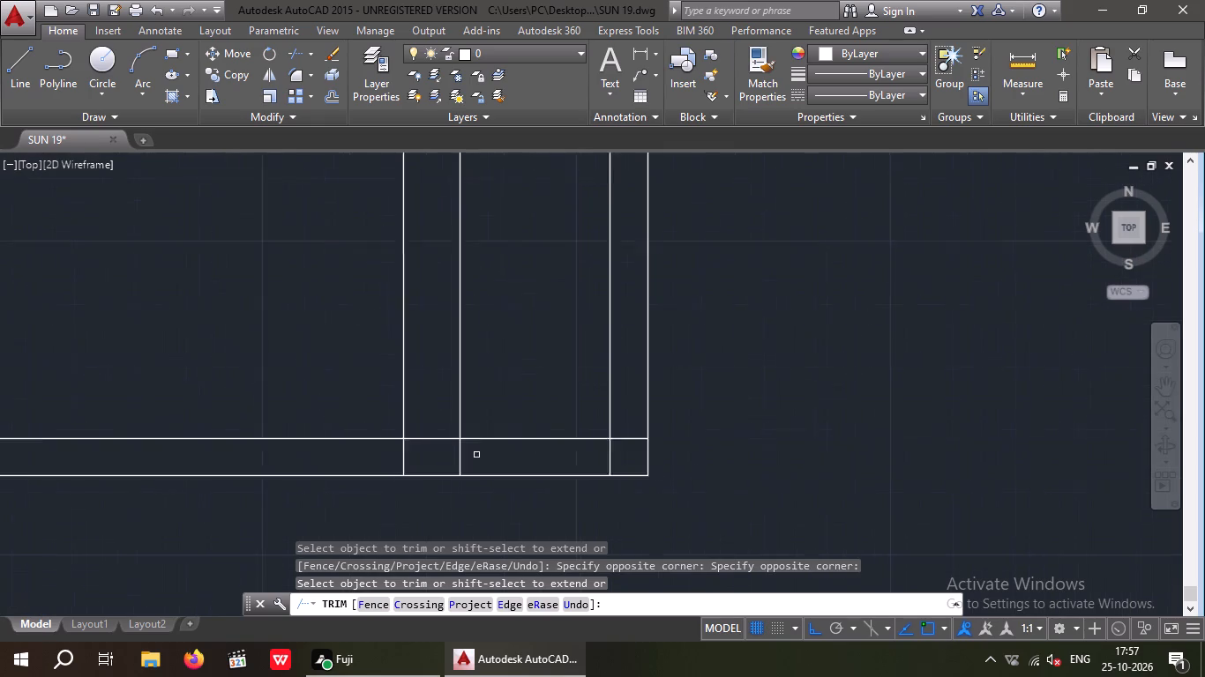
{"action": "left_click_drag", "start_coordinate": [483, 445], "coordinate": [309, 452]}
{"action": "left_click", "coordinate": [308, 452]}
{"action": "scroll", "coordinate": [326, 448], "scroll_direction": "down", "scroll_amount": 3}
{"action": "middle_click_drag", "start_coordinate": [350, 376], "coordinate": [373, 384]}
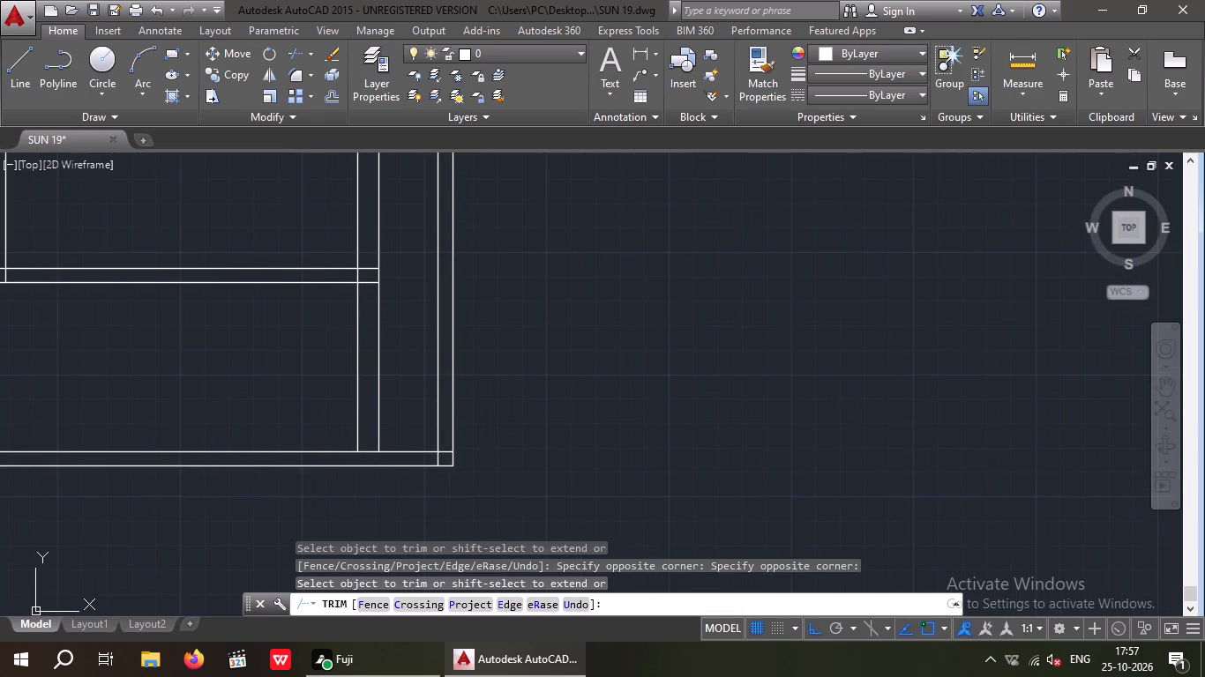
{"action": "middle_click_drag", "start_coordinate": [373, 384], "coordinate": [374, 385]}
{"action": "middle_click_drag", "start_coordinate": [402, 389], "coordinate": [408, 404]}
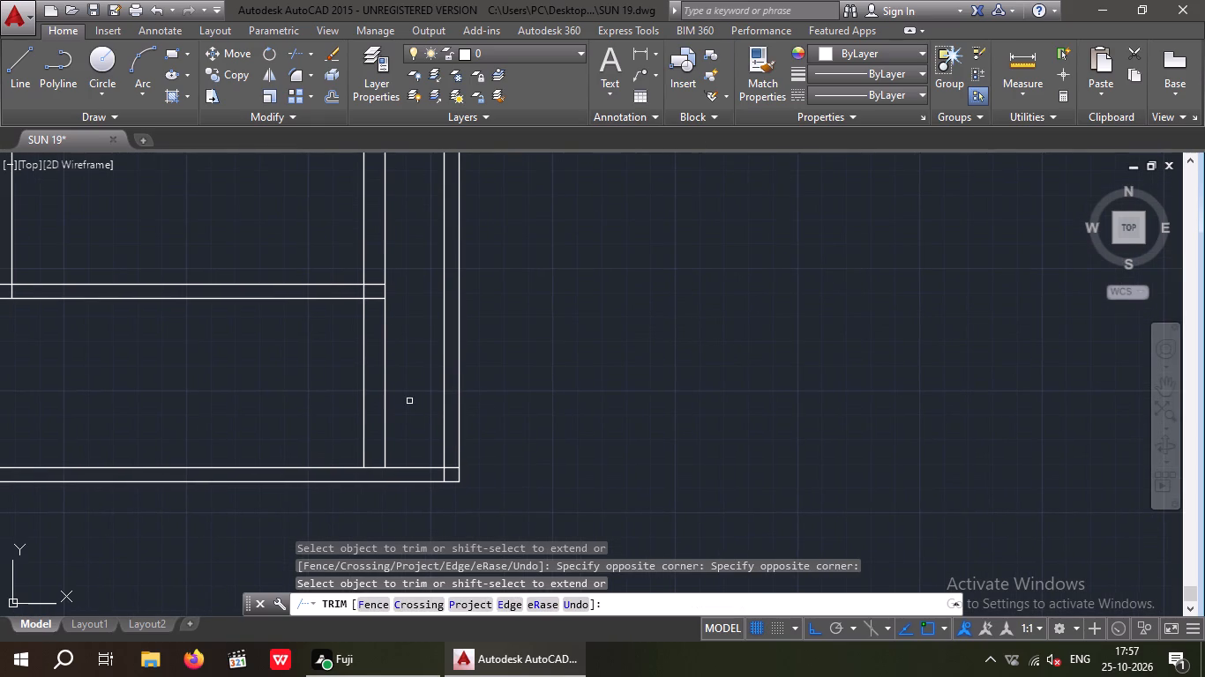
{"action": "scroll", "coordinate": [377, 463], "scroll_direction": "up", "scroll_amount": 2}
{"action": "left_click_drag", "start_coordinate": [369, 482], "coordinate": [365, 468]}
{"action": "left_click", "coordinate": [365, 459]}
Trim the overlapping lines where the 6" wall meets the right house wall to open the junction.
{"action": "scroll", "coordinate": [365, 459], "scroll_direction": "down", "scroll_amount": 3}
{"action": "scroll", "coordinate": [359, 338], "scroll_direction": "up", "scroll_amount": 2}
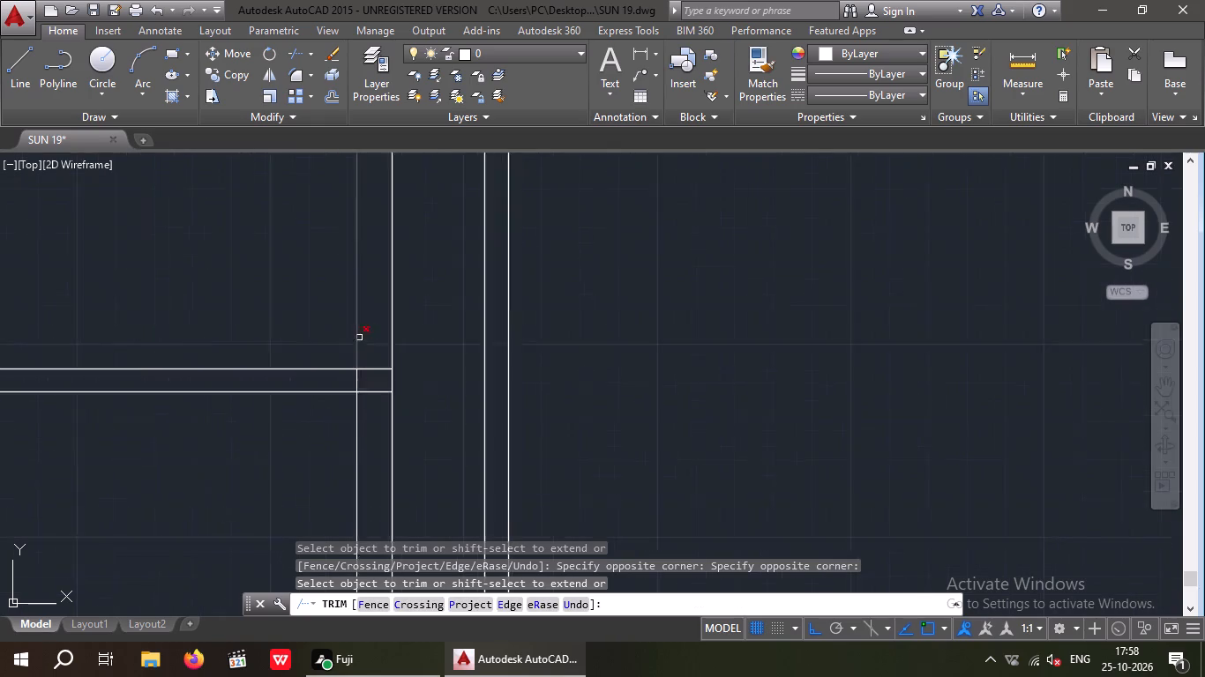
{"action": "scroll", "coordinate": [359, 338], "scroll_direction": "up", "scroll_amount": 2}
{"action": "left_click_drag", "start_coordinate": [405, 487], "coordinate": [400, 469]}
{"action": "left_click_drag", "start_coordinate": [368, 331], "coordinate": [370, 339]}
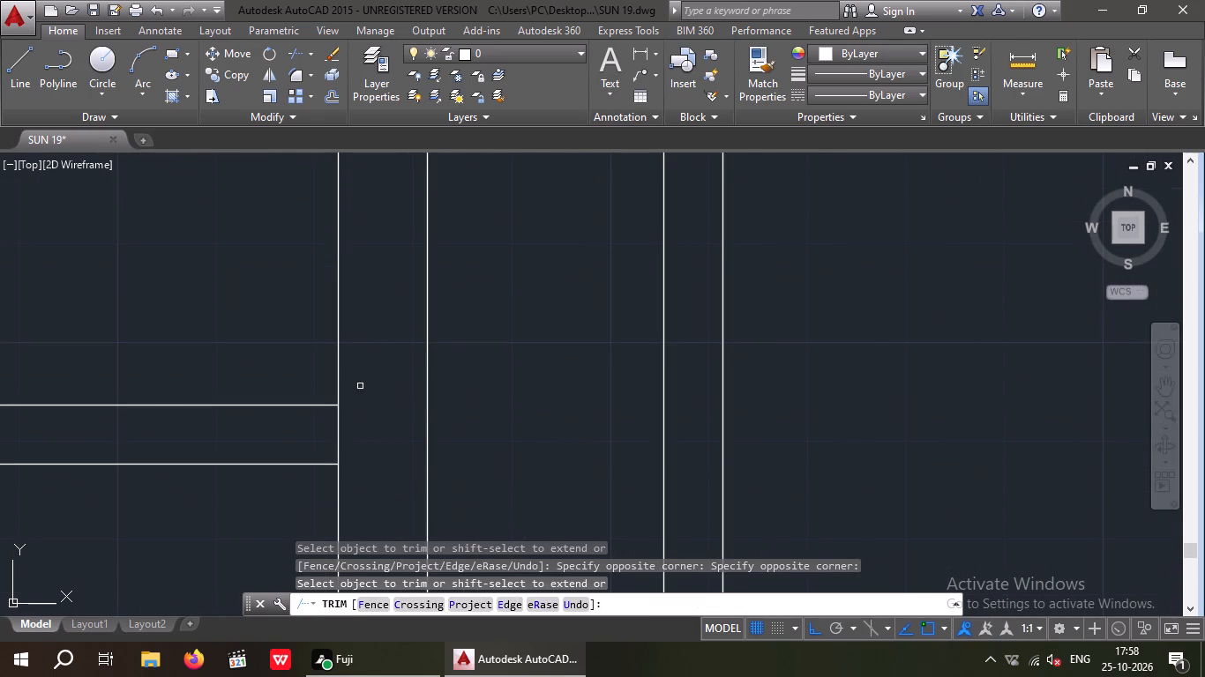
{"action": "left_click_drag", "start_coordinate": [365, 409], "coordinate": [327, 435]}
{"action": "left_click", "coordinate": [317, 435]}
{"action": "scroll", "coordinate": [327, 423], "scroll_direction": "down", "scroll_amount": 4}
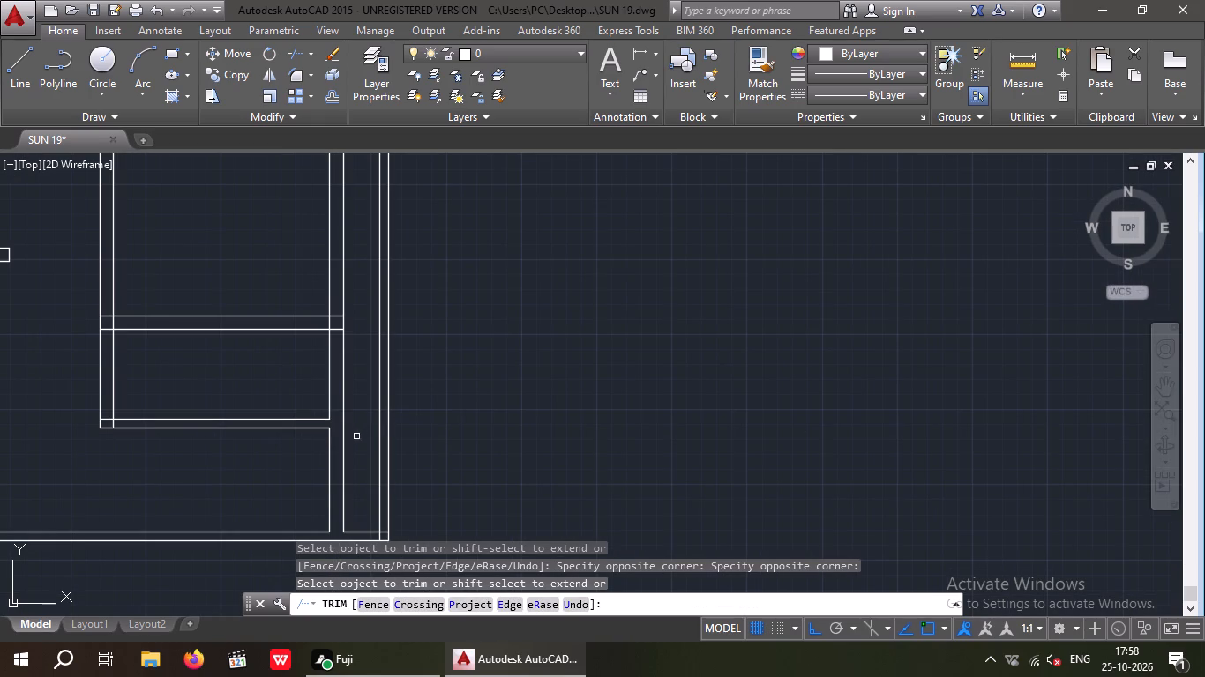
{"action": "middle_click_drag", "start_coordinate": [353, 457], "coordinate": [362, 420]}
{"action": "scroll", "coordinate": [368, 426], "scroll_direction": "down", "scroll_amount": 1}
{"action": "middle_click", "coordinate": [376, 452]}
{"action": "scroll", "coordinate": [391, 468], "scroll_direction": "down", "scroll_amount": 1}
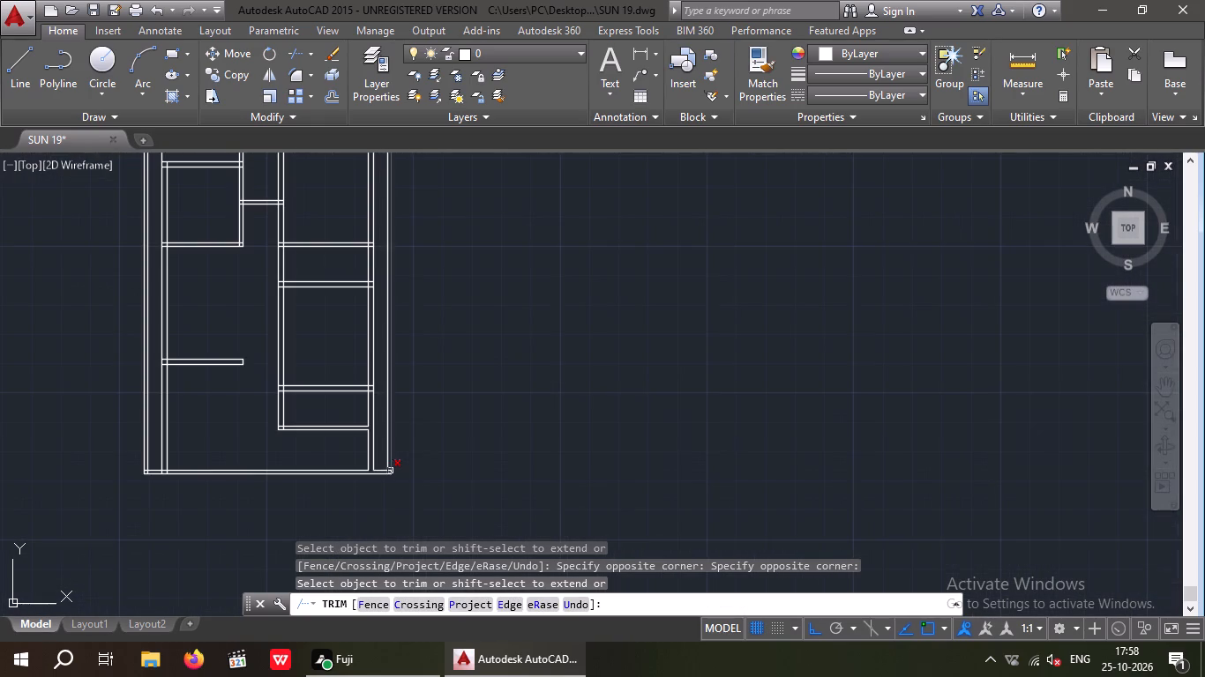
{"action": "middle_click_drag", "start_coordinate": [448, 517], "coordinate": [456, 550]}
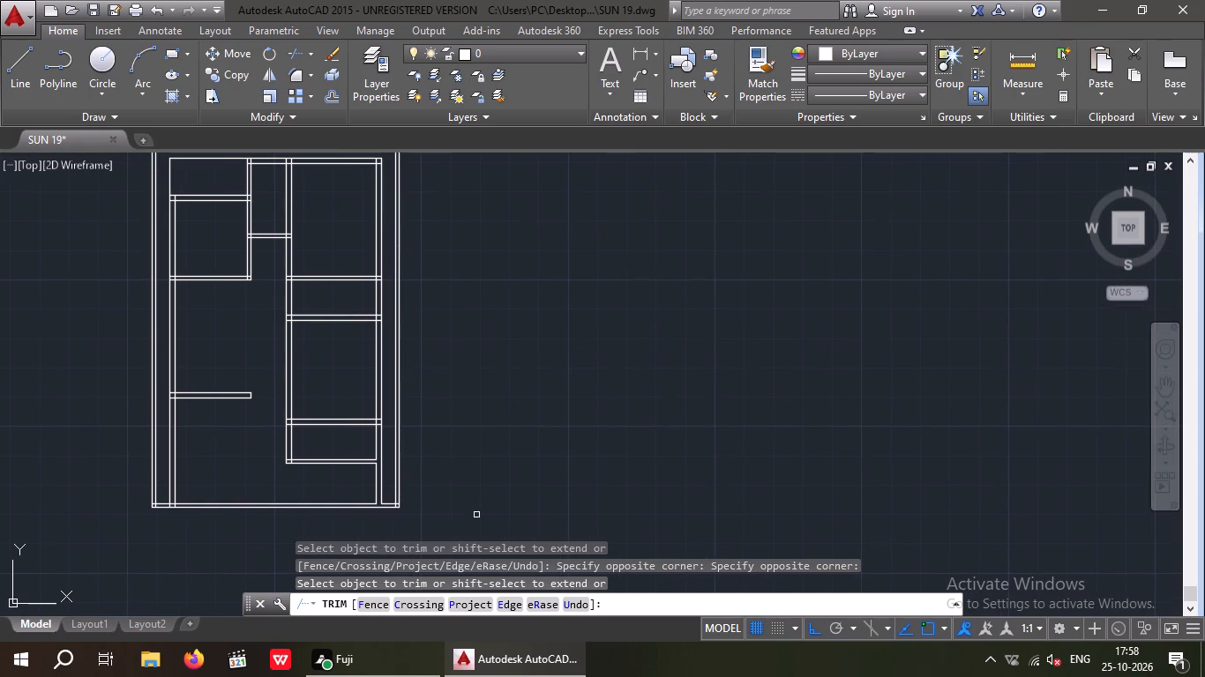
{"action": "key", "text": "Escape"}
{"action": "key", "text": "Escape"}
{"action": "key", "text": "Escape"}
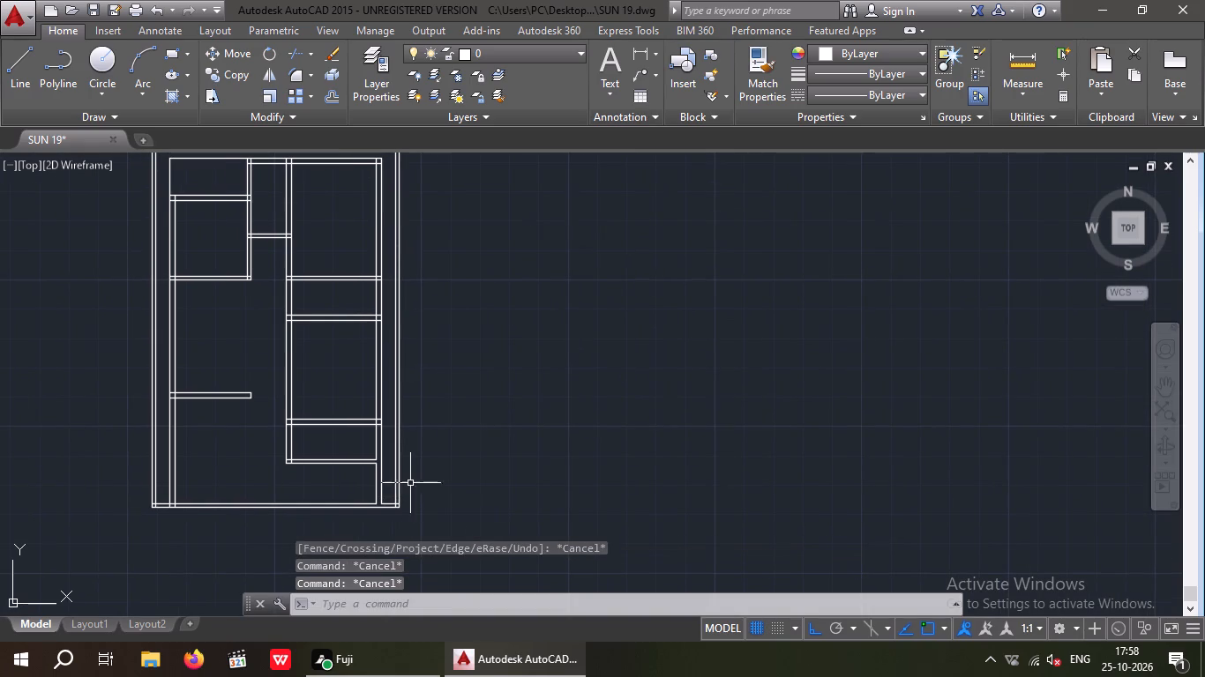
Measure the right house wall's inner line from the 6" wall down to the bottom boundary wall.
{"action": "middle_click_drag", "start_coordinate": [514, 460], "coordinate": [540, 396]}
{"action": "scroll", "coordinate": [538, 399], "scroll_direction": "down", "scroll_amount": 2}
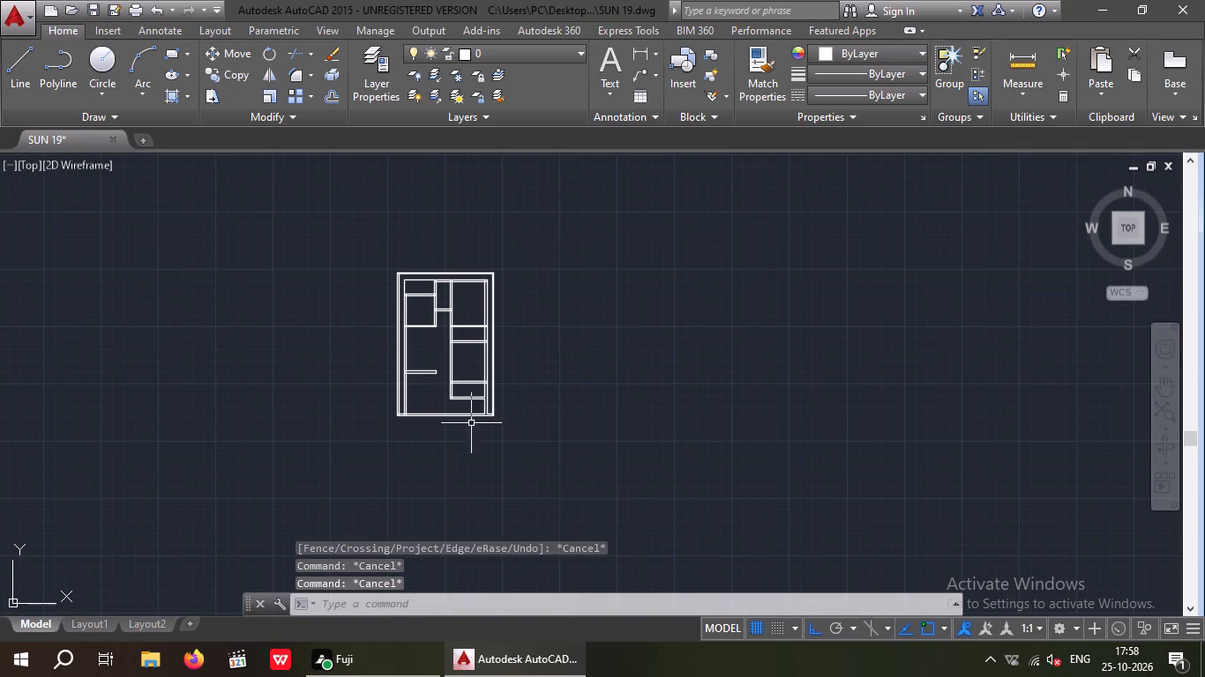
{"action": "scroll", "coordinate": [431, 388], "scroll_direction": "up", "scroll_amount": 4}
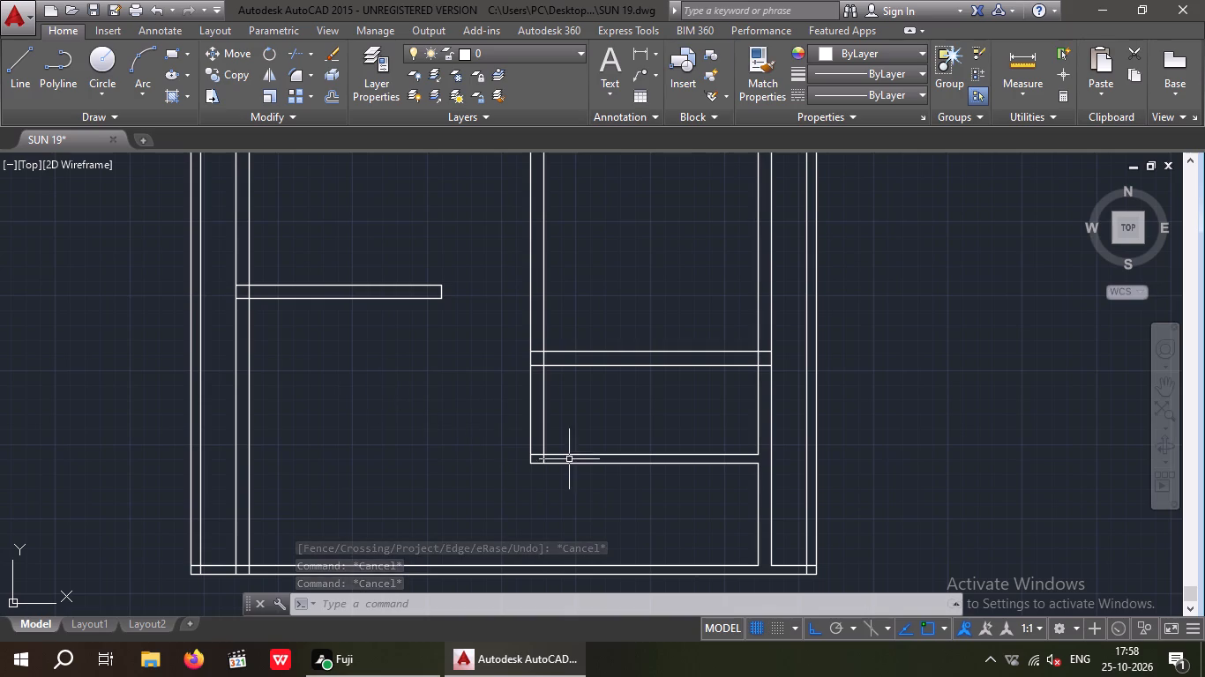
{"action": "middle_click_drag", "start_coordinate": [591, 475], "coordinate": [511, 402]}
{"action": "left_click_drag", "start_coordinate": [637, 54], "coordinate": [652, 62]}
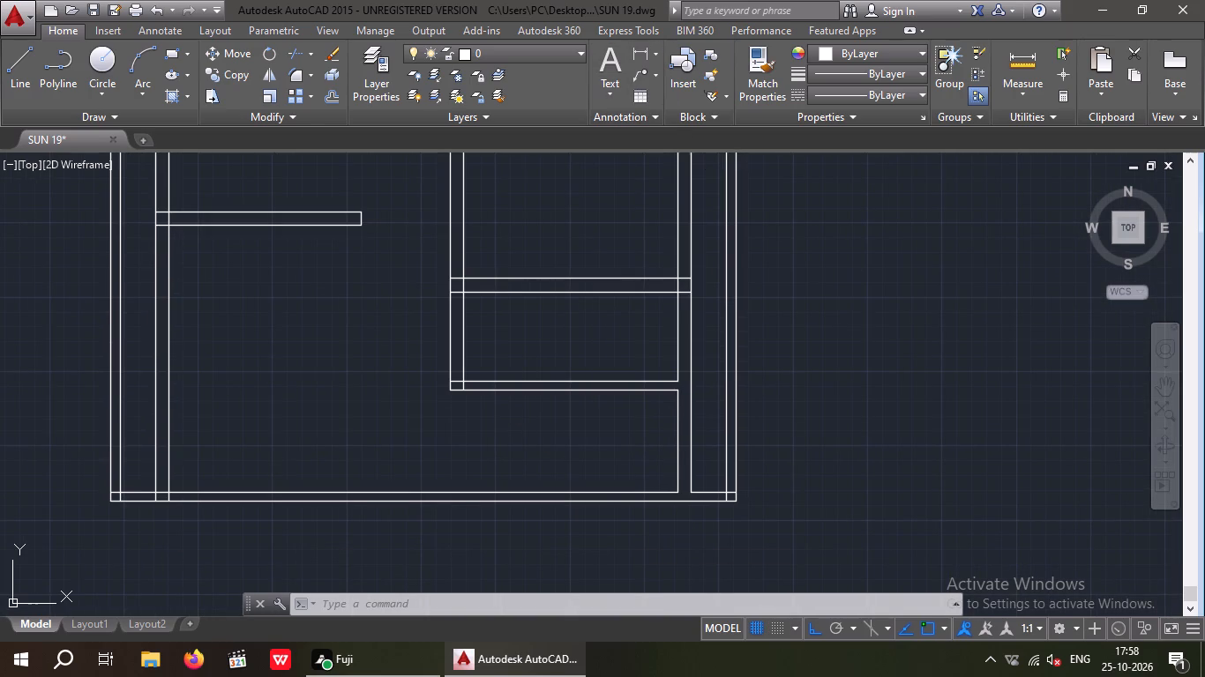
{"action": "scroll", "coordinate": [678, 391], "scroll_direction": "up", "scroll_amount": 2}
{"action": "key", "text": "Escape"}
{"action": "key", "text": "Escape"}
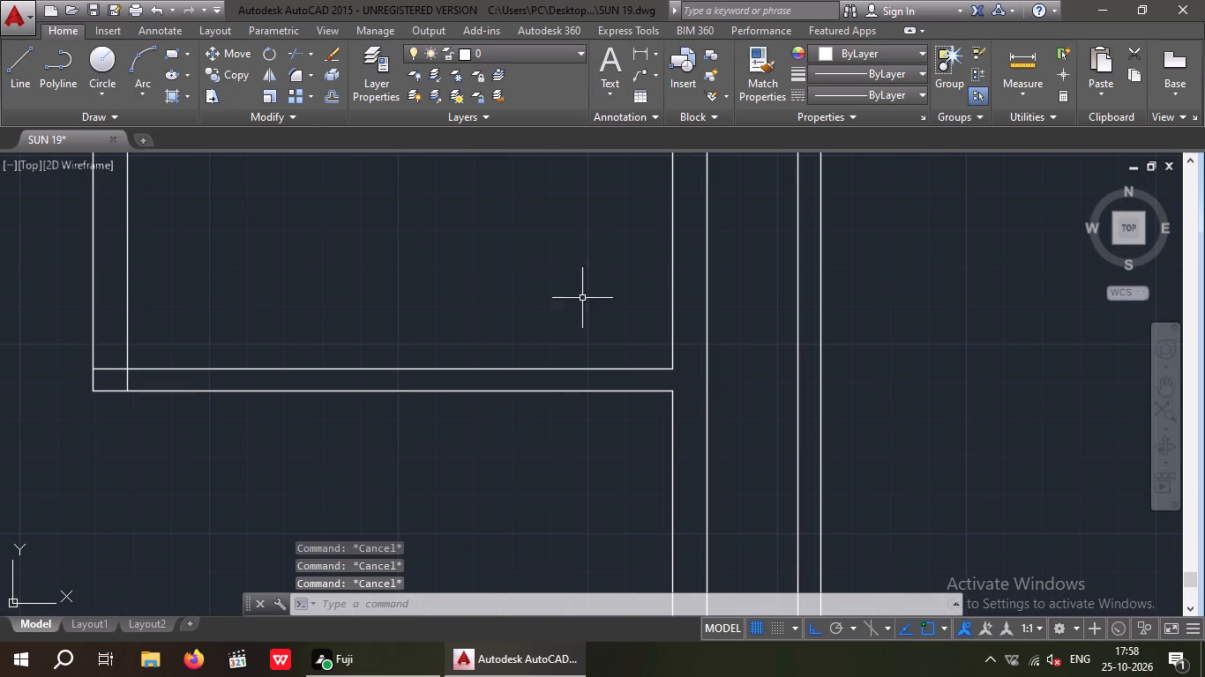
{"action": "left_click", "coordinate": [643, 57]}
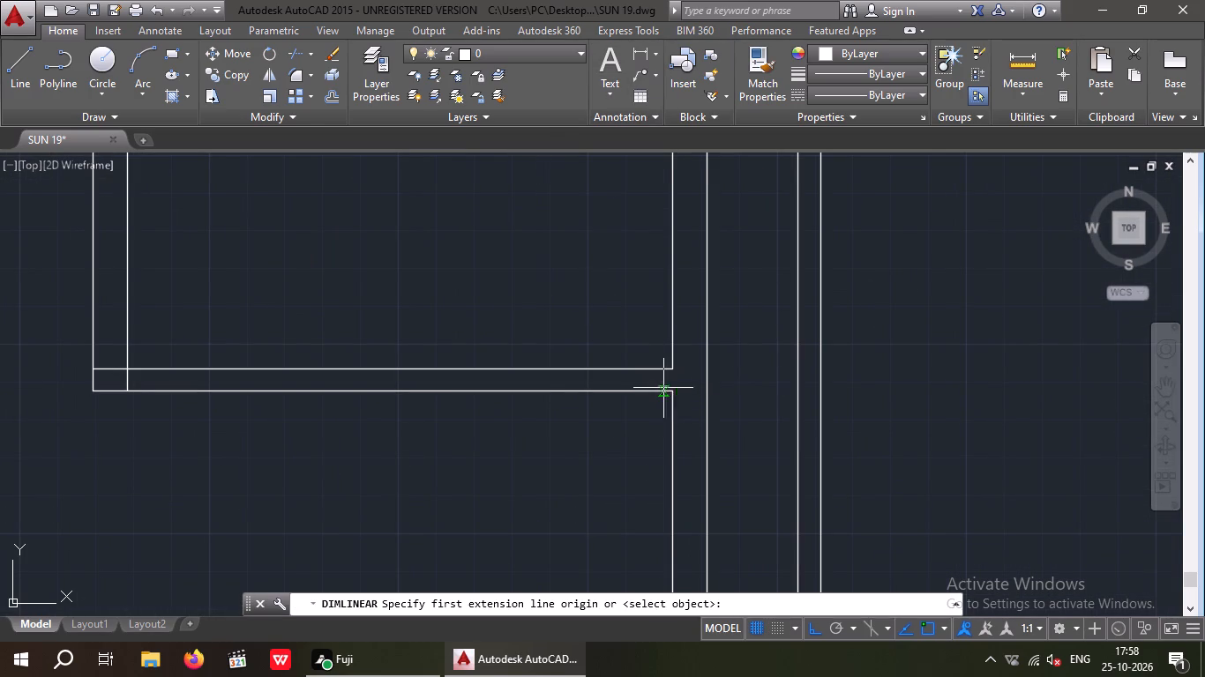
{"action": "left_click", "coordinate": [673, 389]}
{"action": "middle_click_drag", "start_coordinate": [655, 417], "coordinate": [593, 157]}
{"action": "scroll", "coordinate": [600, 232], "scroll_direction": "down", "scroll_amount": 1}
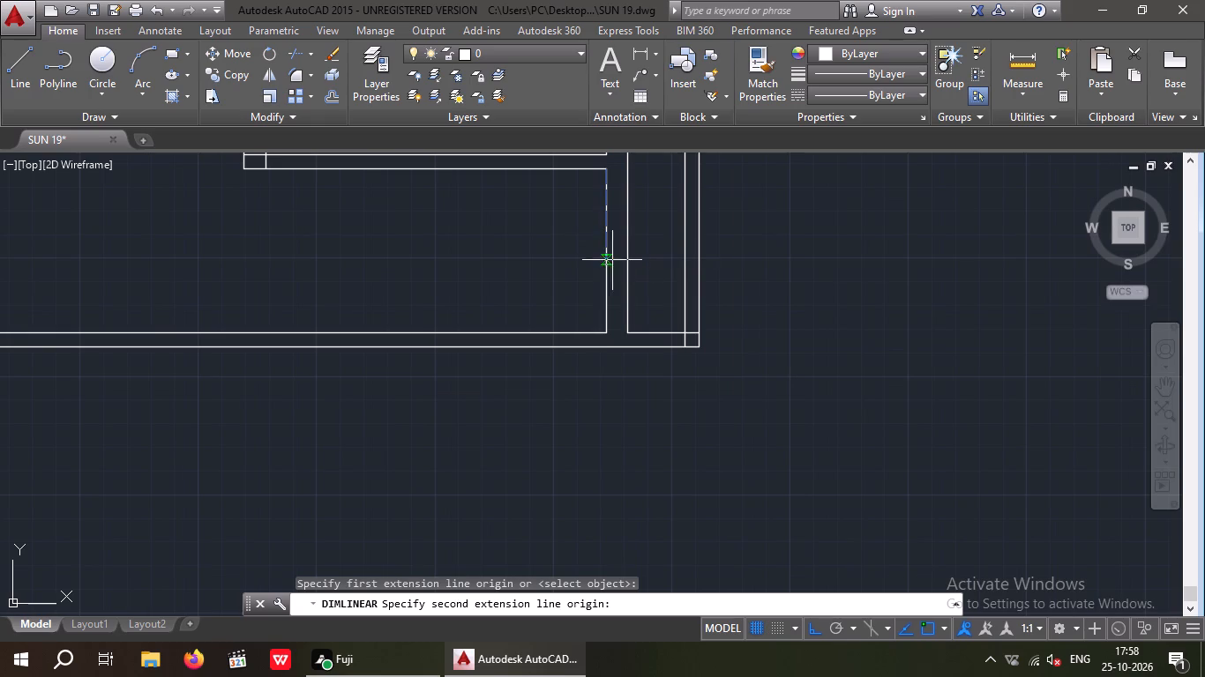
{"action": "scroll", "coordinate": [608, 333], "scroll_direction": "up", "scroll_amount": 2}
{"action": "left_click", "coordinate": [600, 329]}
{"action": "middle_click_drag", "start_coordinate": [610, 326], "coordinate": [618, 462]}
{"action": "middle_click_drag", "start_coordinate": [627, 286], "coordinate": [617, 391]}
{"action": "scroll", "coordinate": [627, 343], "scroll_direction": "up", "scroll_amount": 1}
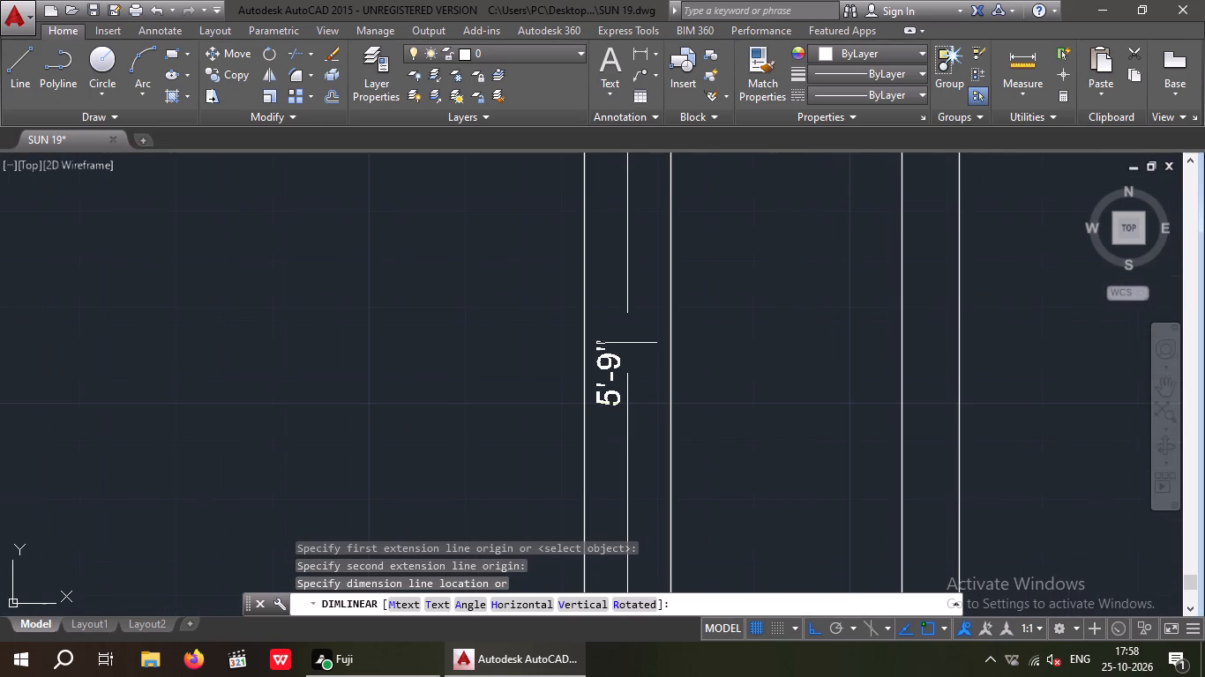
{"action": "key", "text": "Escape"}
{"action": "scroll", "coordinate": [587, 362], "scroll_direction": "down", "scroll_amount": 3}
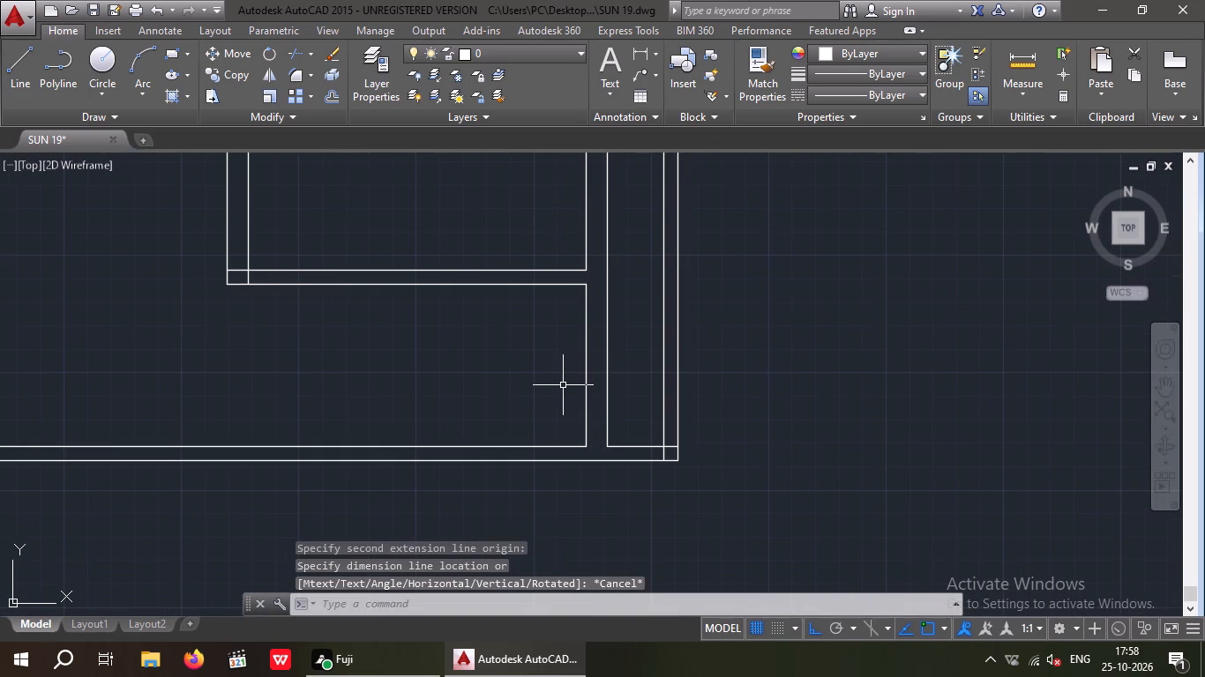
Draw a horizontal line leftward from the midpoint of the right house wall's inner line, below the 6" wall, past the middle wall.
{"action": "key", "text": "l"}
{"action": "key", "text": "space"}
{"action": "left_click_drag", "start_coordinate": [587, 366], "coordinate": [562, 370]}
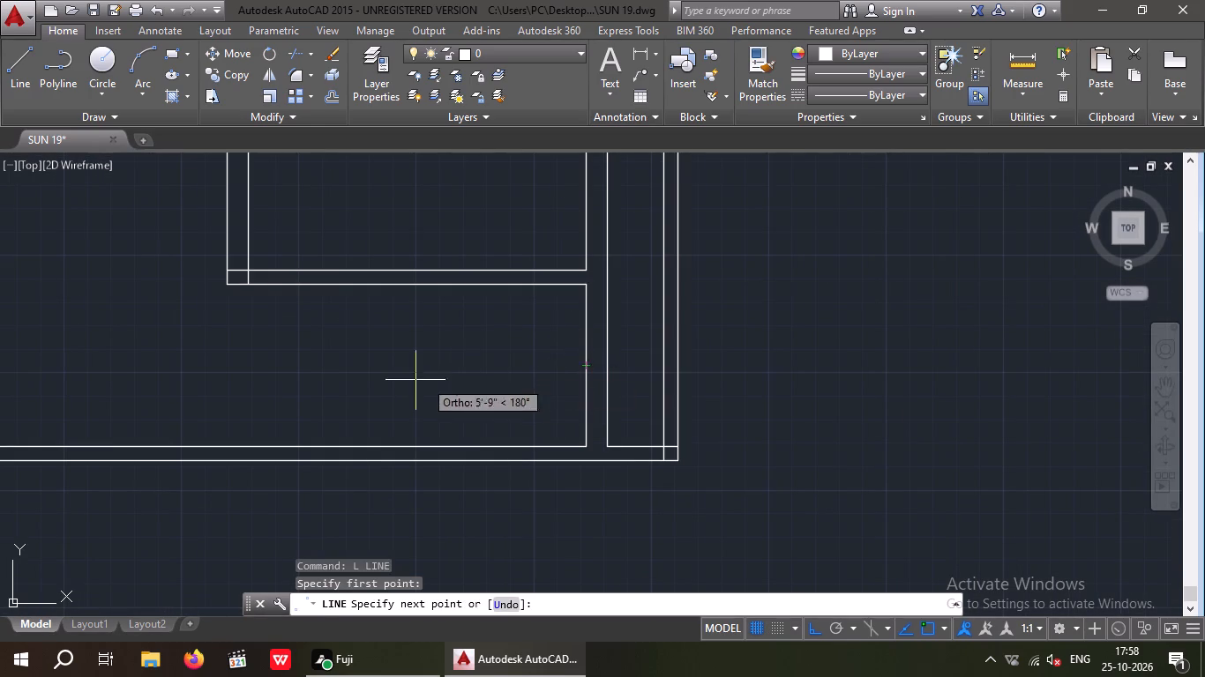
{"action": "left_click", "coordinate": [209, 369]}
{"action": "key", "text": "Escape"}
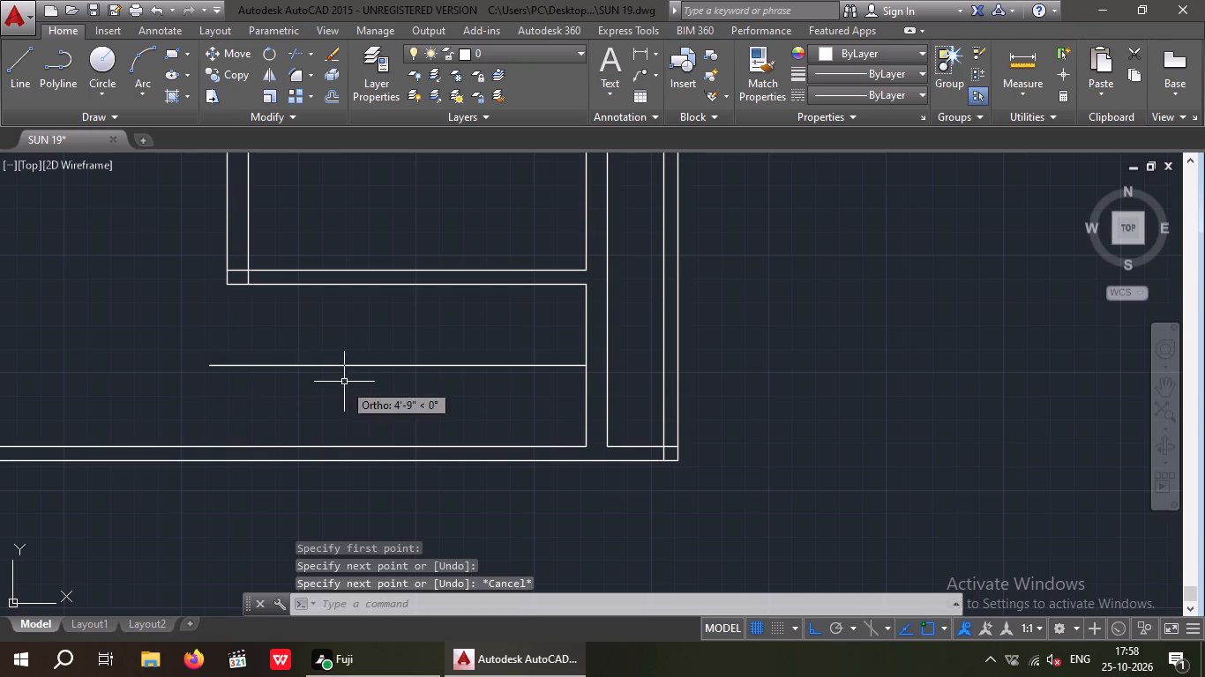
{"action": "key", "text": "Escape"}
{"action": "key", "text": "Escape"}
Offset the right house wall's inner line below the 6" wall 3' to the left to form the stair landing edge.
{"action": "key", "text": "o"}
{"action": "key", "text": "Return"}
{"action": "type", "text": "3'"}
{"action": "key", "text": "Return"}
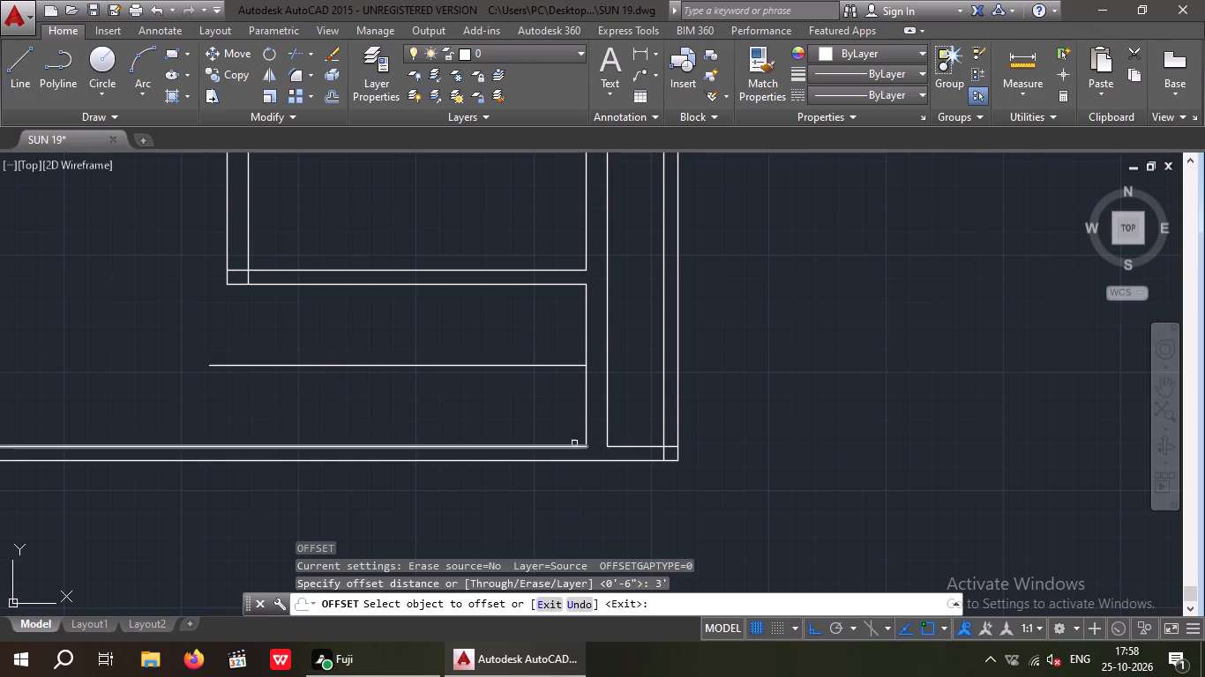
{"action": "left_click_drag", "start_coordinate": [587, 407], "coordinate": [563, 420]}
{"action": "left_click", "coordinate": [559, 422]}
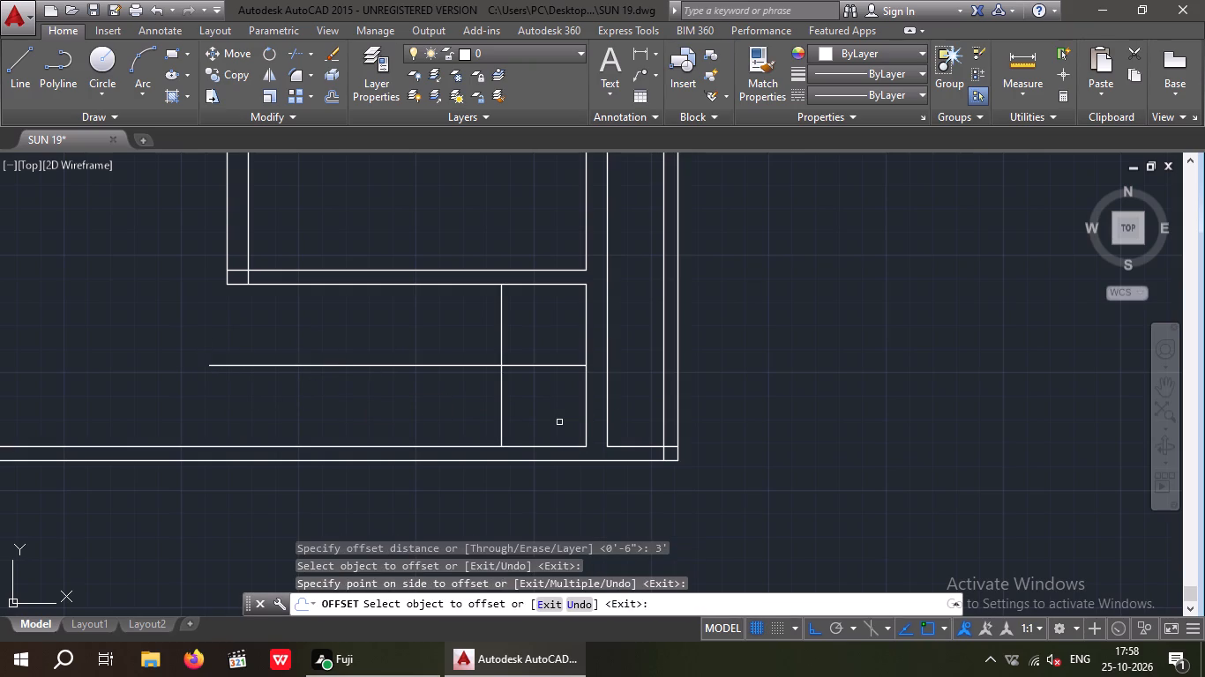
{"action": "key", "text": "Escape"}
{"action": "key", "text": "Escape"}
Offset the landing edge line 9" to the left ten times in succession to form the stair treads.
{"action": "key", "text": "o"}
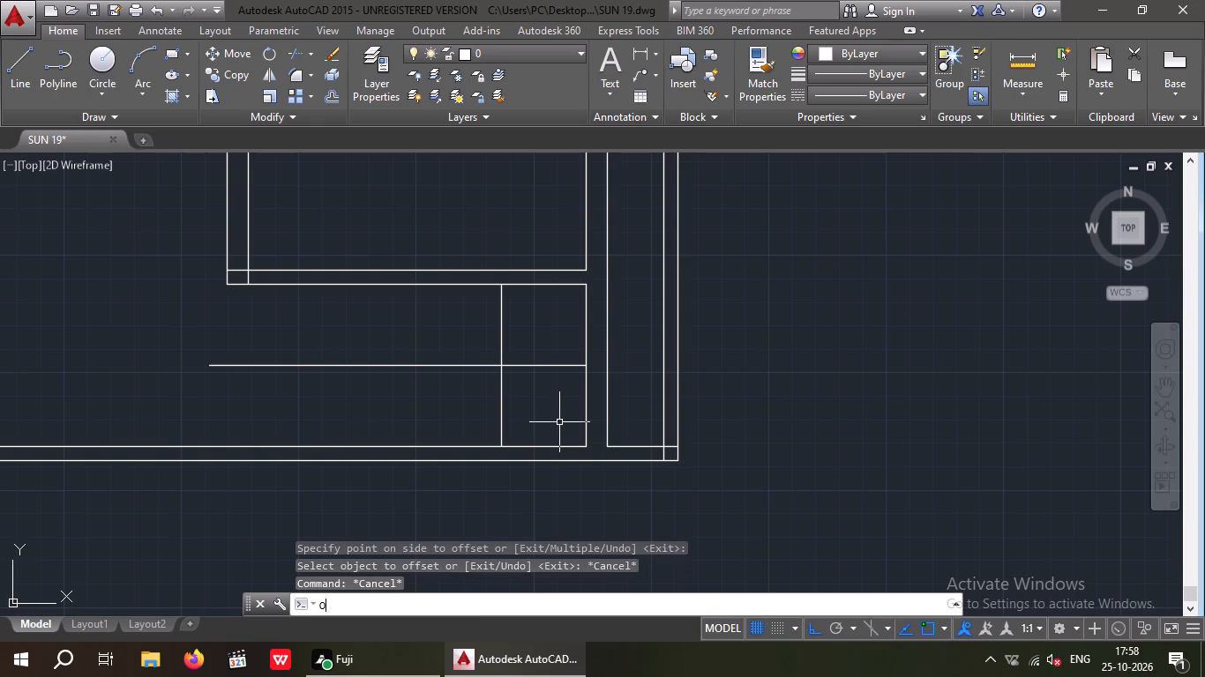
{"action": "key", "text": "Return"}
{"action": "type", "text": "9\""}
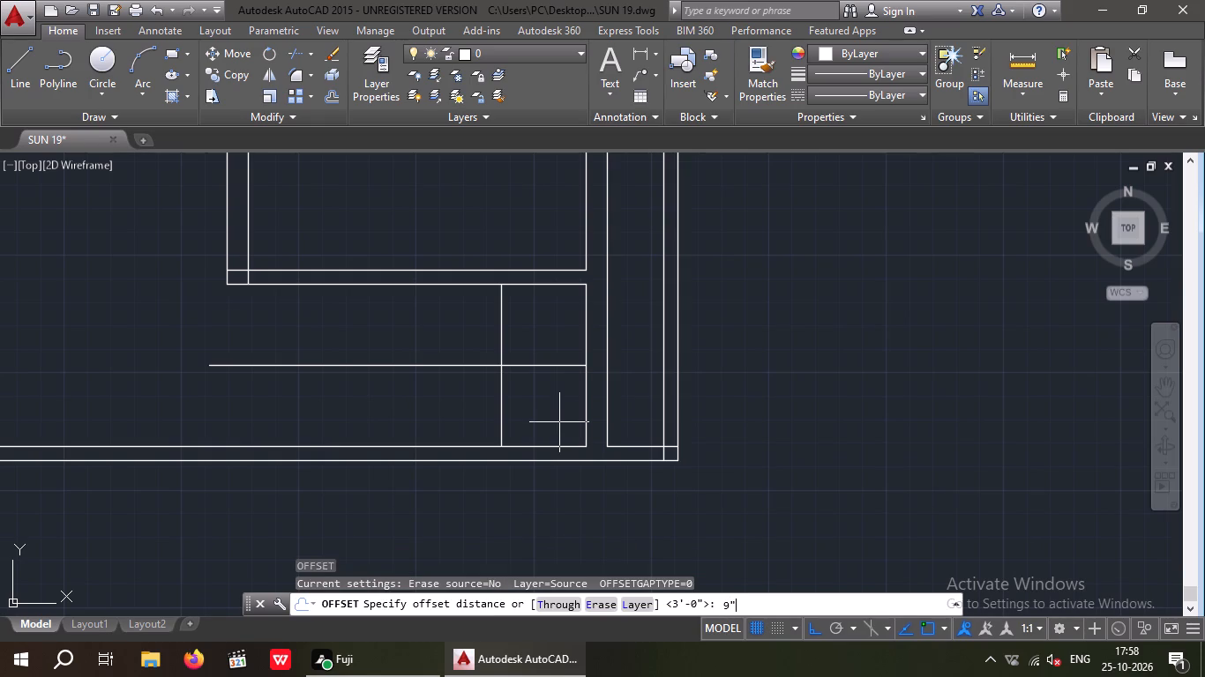
{"action": "key", "text": "Return"}
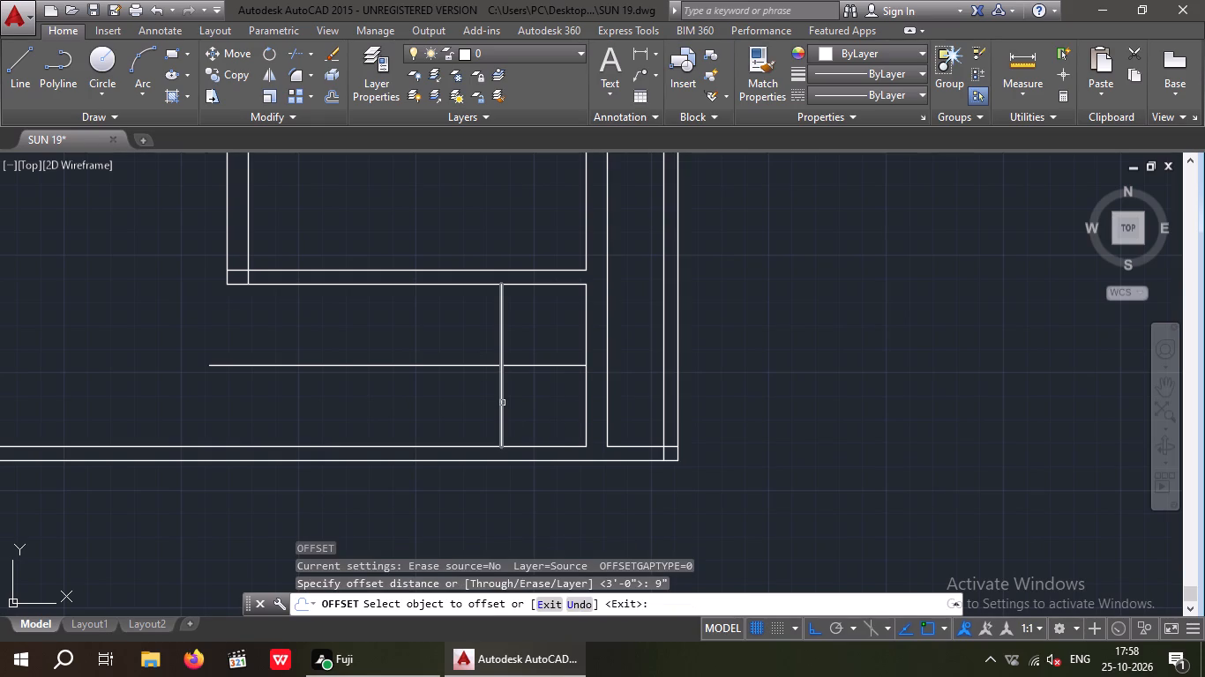
{"action": "left_click_drag", "start_coordinate": [501, 404], "coordinate": [481, 410]}
{"action": "left_click", "coordinate": [464, 413]}
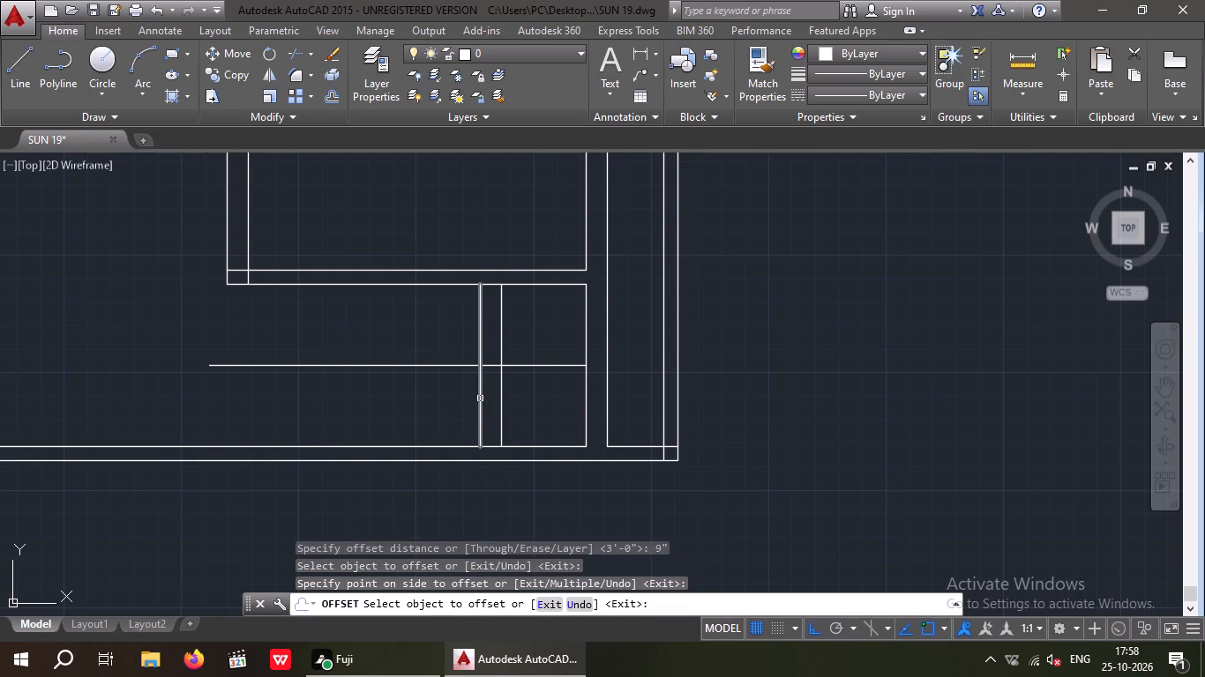
{"action": "left_click_drag", "start_coordinate": [480, 398], "coordinate": [463, 410]}
{"action": "left_click", "coordinate": [461, 411]}
{"action": "left_click_drag", "start_coordinate": [457, 408], "coordinate": [429, 420]}
{"action": "left_click", "coordinate": [422, 422]}
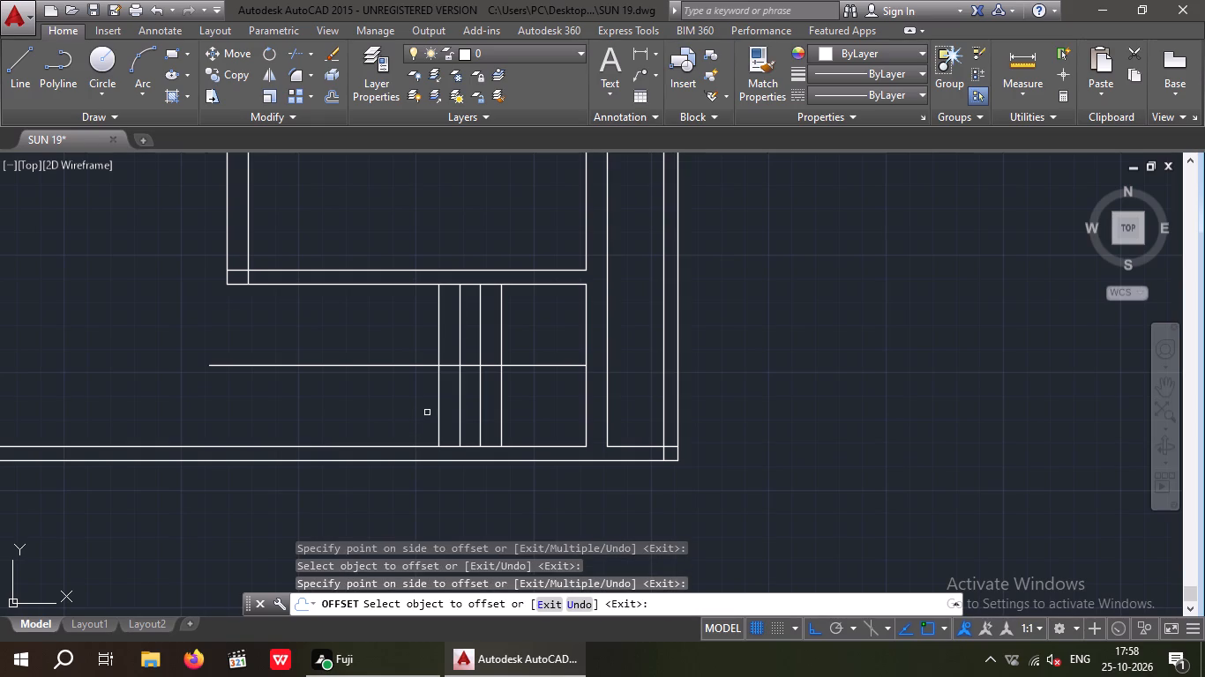
{"action": "left_click_drag", "start_coordinate": [436, 404], "coordinate": [388, 435]}
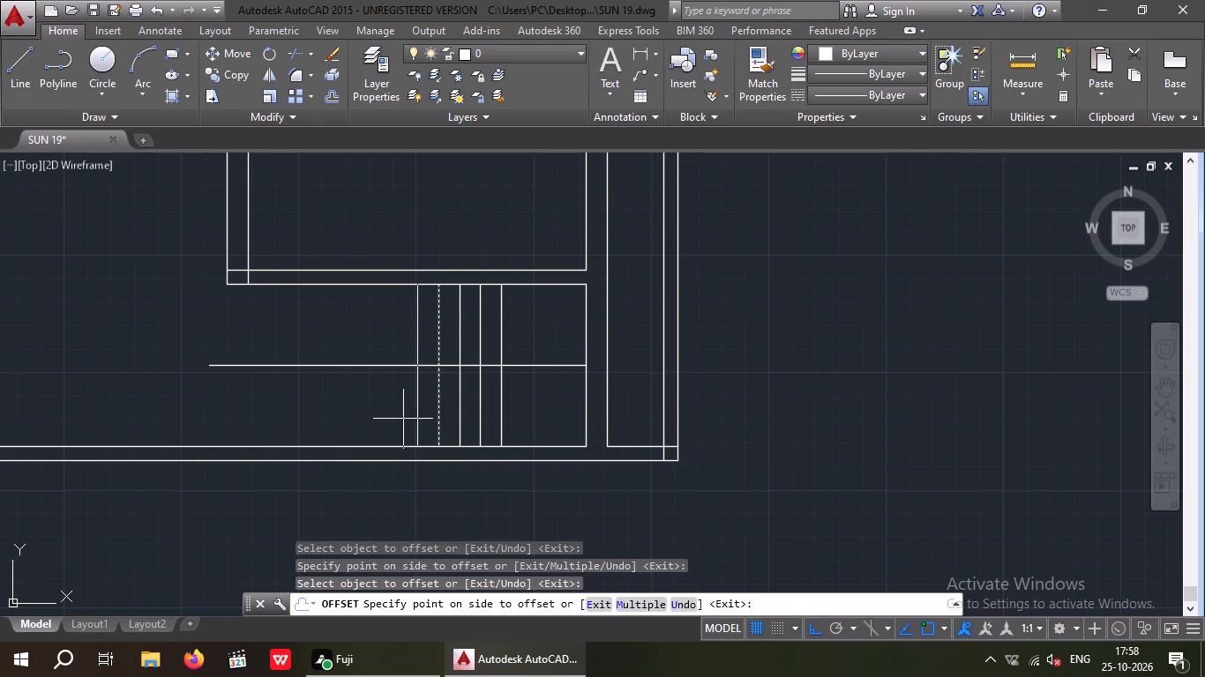
{"action": "left_click", "coordinate": [400, 419]}
{"action": "left_click_drag", "start_coordinate": [415, 409], "coordinate": [375, 425]}
{"action": "left_click_drag", "start_coordinate": [368, 428], "coordinate": [376, 427]}
{"action": "left_click_drag", "start_coordinate": [396, 413], "coordinate": [378, 419]}
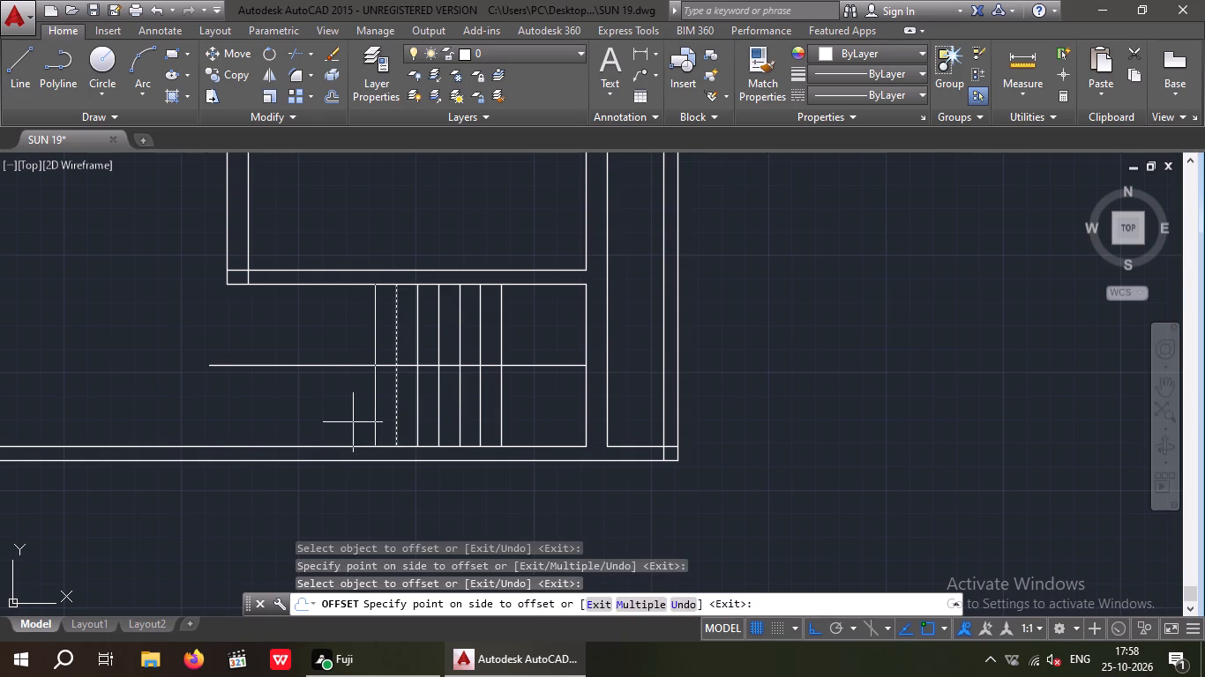
{"action": "left_click", "coordinate": [353, 422]}
{"action": "left_click_drag", "start_coordinate": [373, 410], "coordinate": [345, 425]}
{"action": "left_click", "coordinate": [333, 429]}
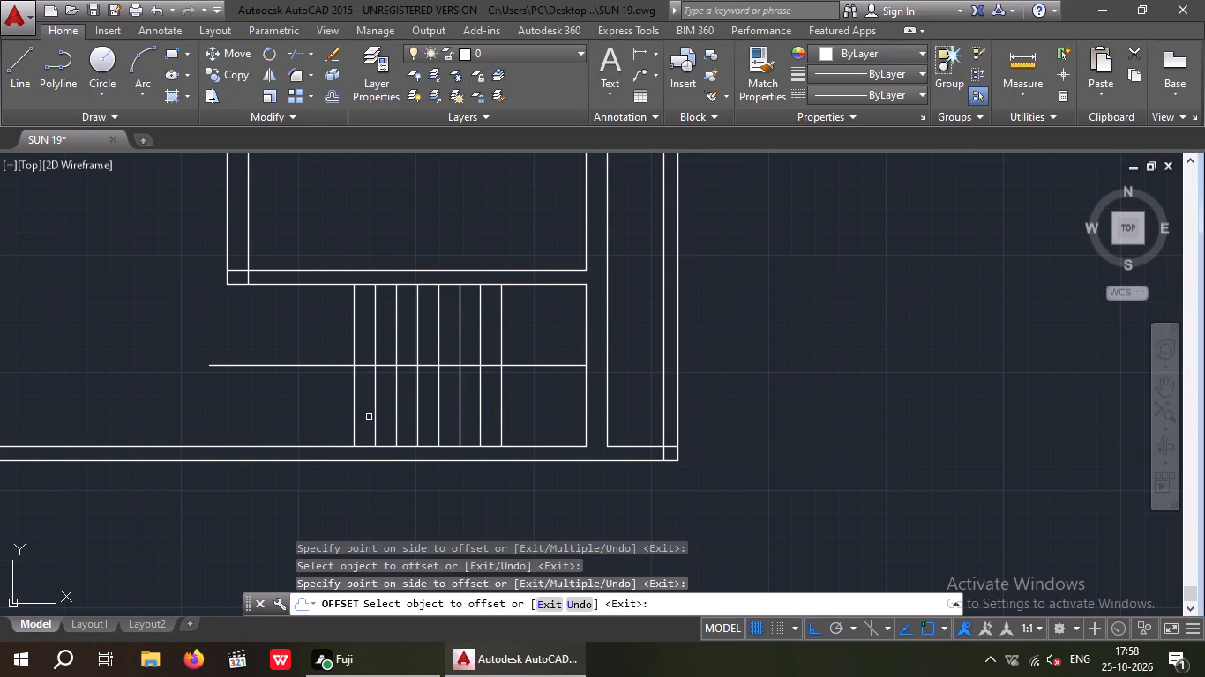
{"action": "left_click_drag", "start_coordinate": [355, 416], "coordinate": [339, 422]}
{"action": "left_click", "coordinate": [305, 435]}
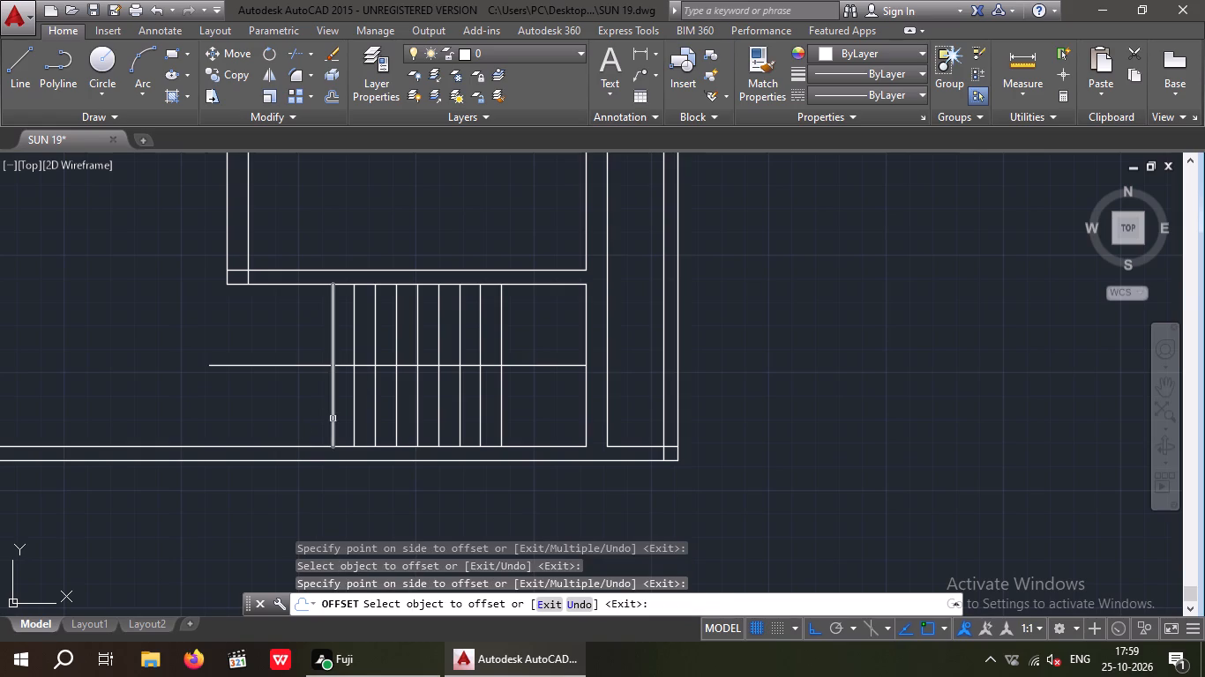
{"action": "left_click_drag", "start_coordinate": [332, 419], "coordinate": [318, 424]}
{"action": "left_click", "coordinate": [288, 433]}
{"action": "left_click_drag", "start_coordinate": [311, 413], "coordinate": [286, 420]}
{"action": "left_click", "coordinate": [273, 423]}
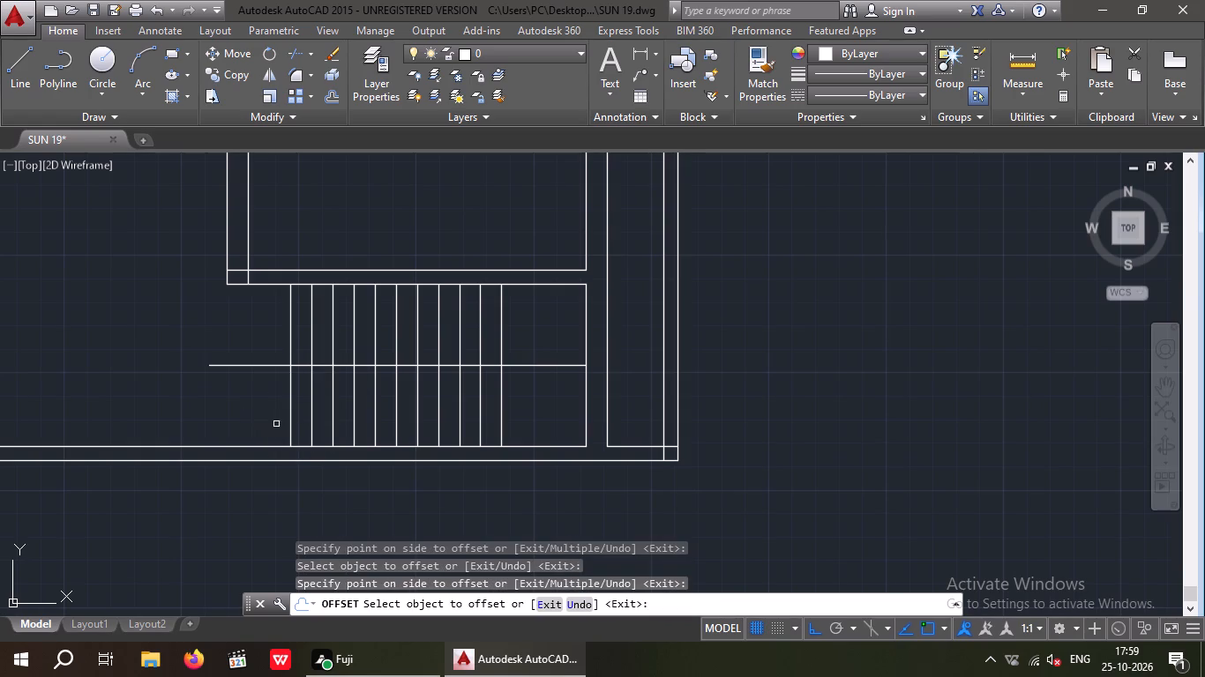
{"action": "key", "text": "Escape"}
{"action": "key", "text": "Escape"}
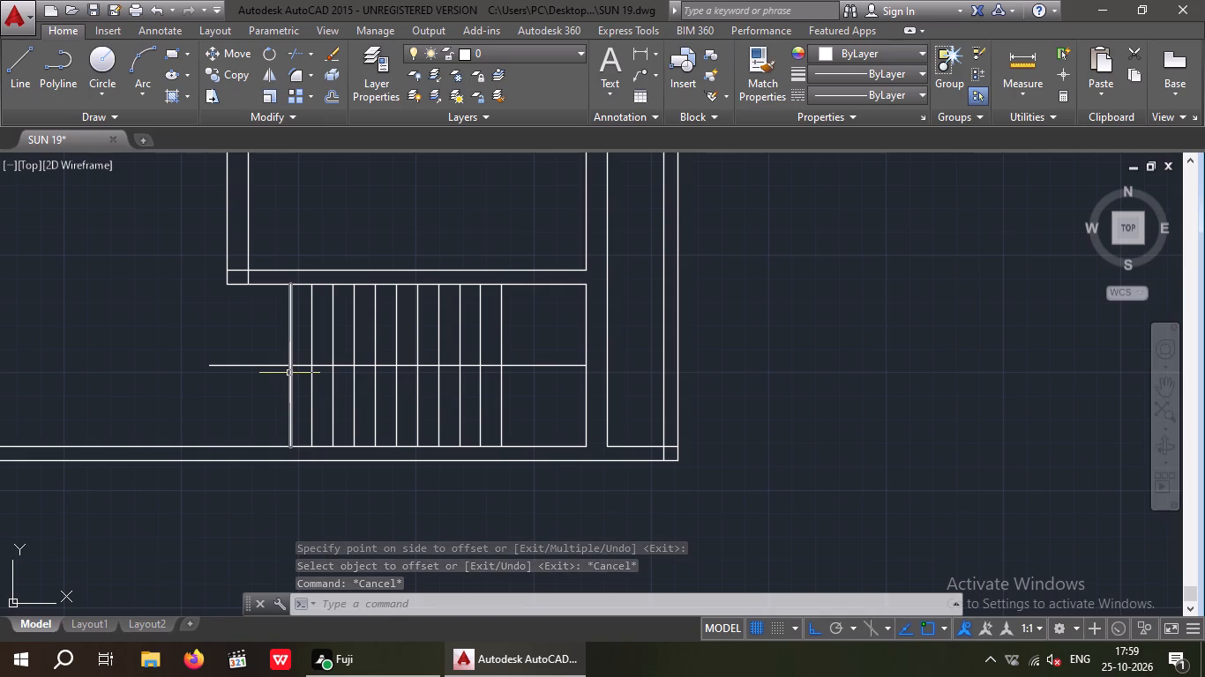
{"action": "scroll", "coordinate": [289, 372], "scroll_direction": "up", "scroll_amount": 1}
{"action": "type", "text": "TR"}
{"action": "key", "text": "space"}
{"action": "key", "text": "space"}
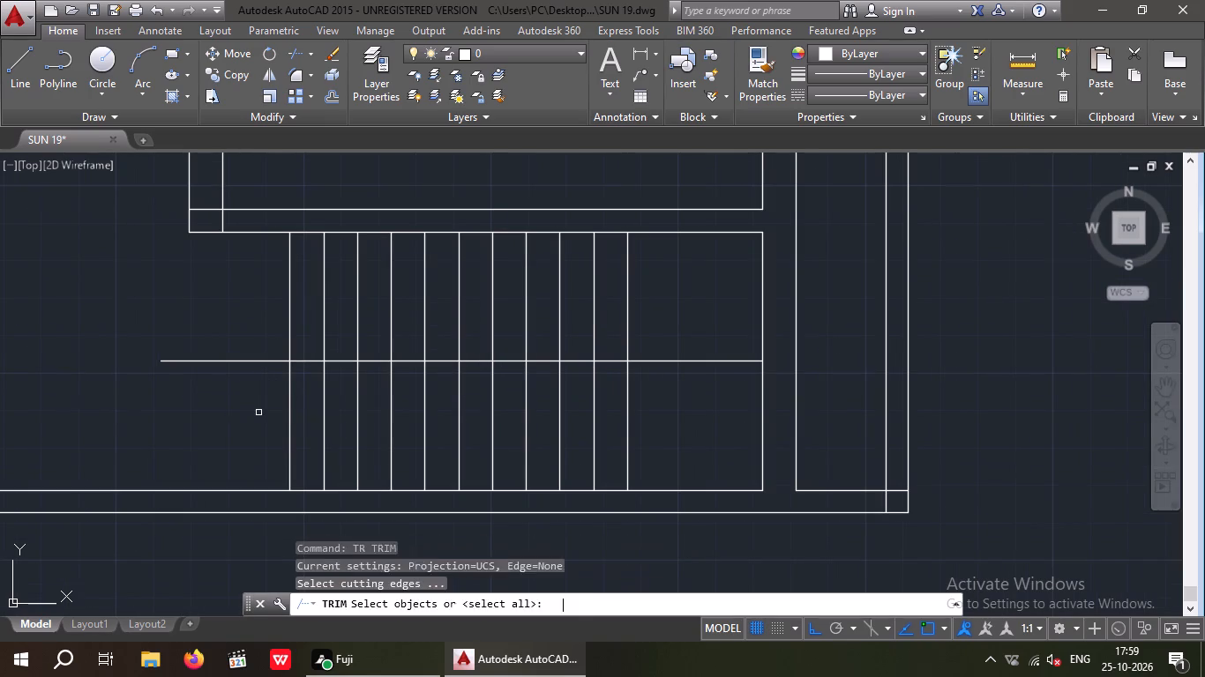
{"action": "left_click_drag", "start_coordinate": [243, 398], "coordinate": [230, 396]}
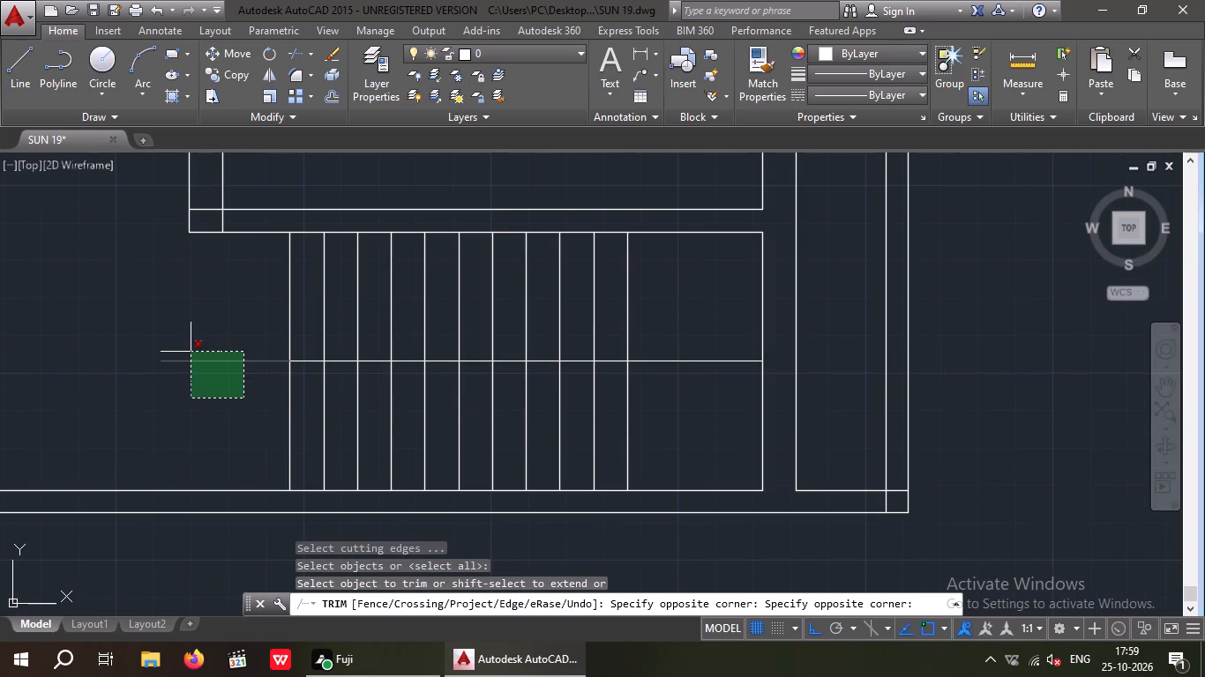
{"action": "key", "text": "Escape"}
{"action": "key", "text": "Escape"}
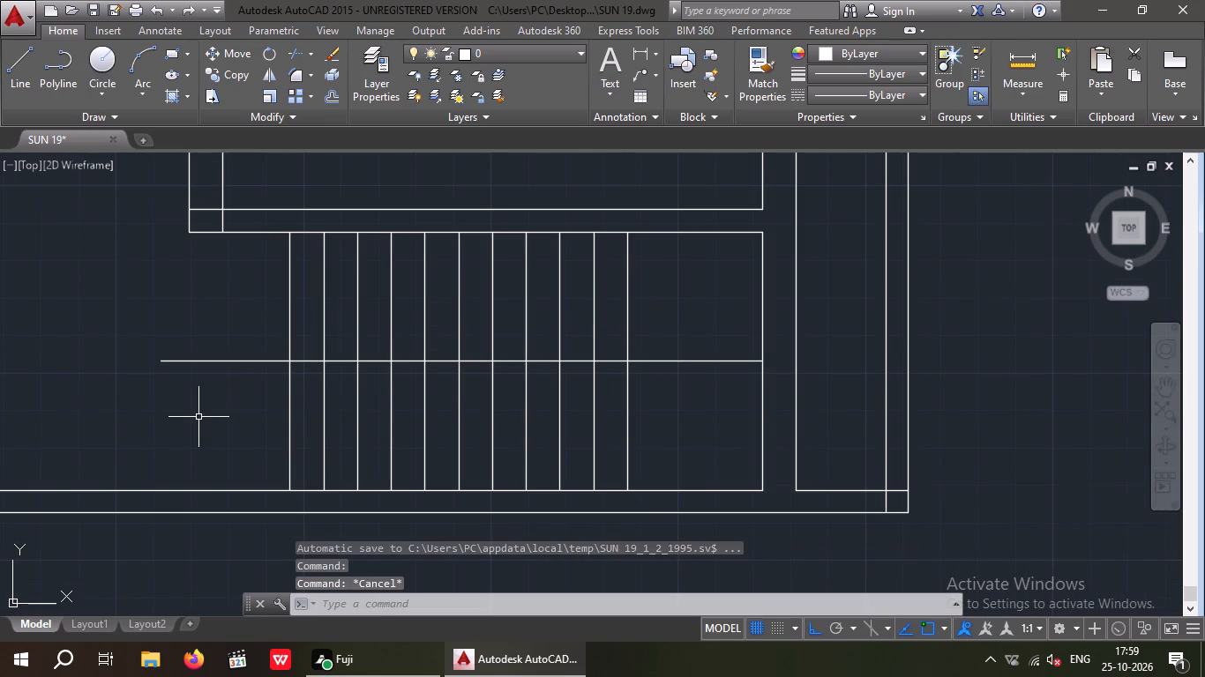
Offset the stair's horizontal centre line 0.5" to both sides, above and below.
{"action": "key", "text": "o"}
{"action": "key", "text": "Return"}
{"action": "type", "text": "0.5\""}
{"action": "key", "text": "Return"}
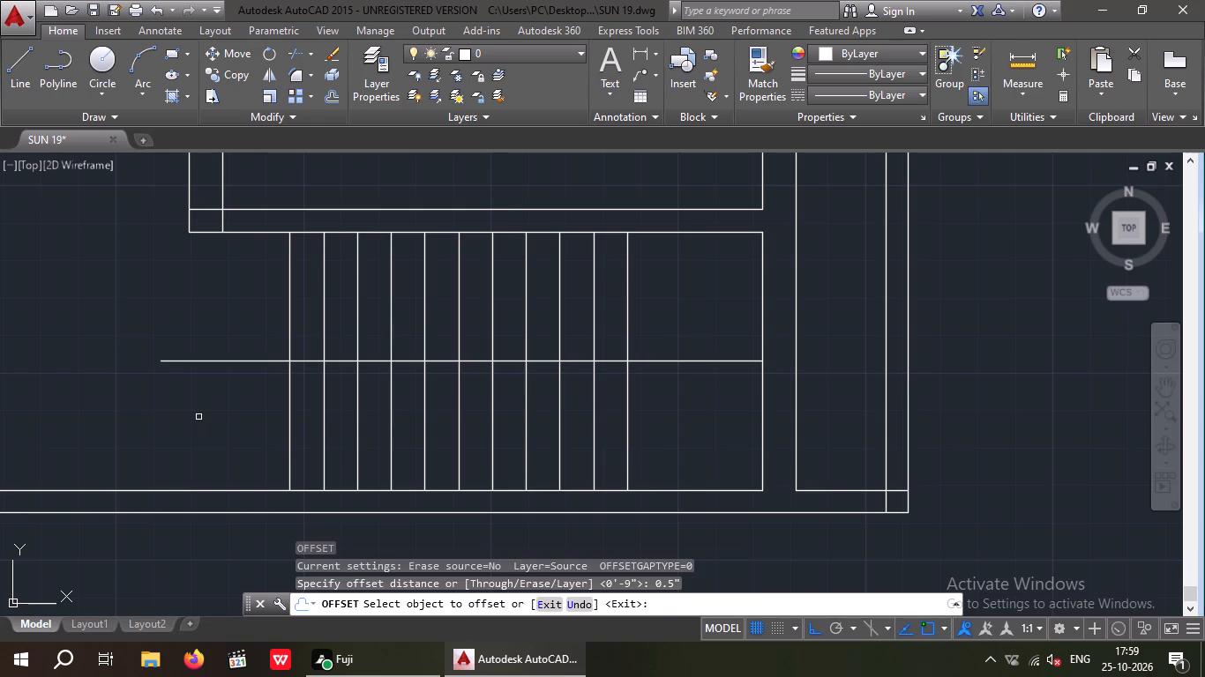
{"action": "scroll", "coordinate": [231, 348], "scroll_direction": "up", "scroll_amount": 1}
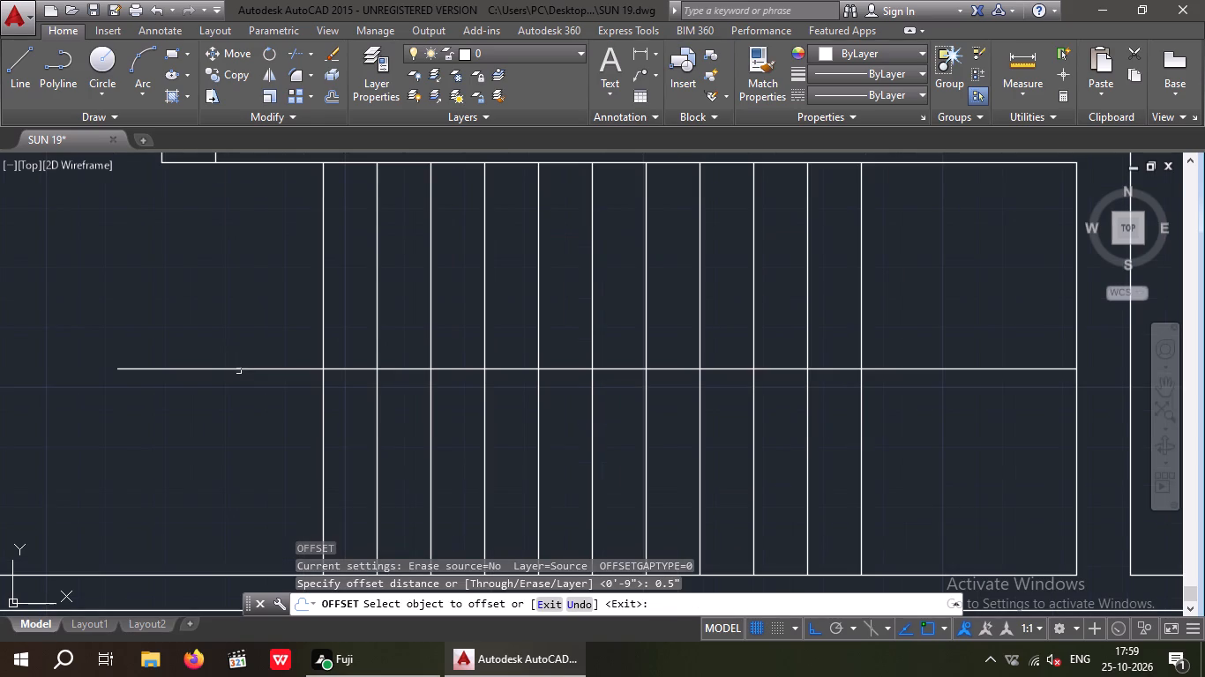
{"action": "left_click", "coordinate": [238, 370]}
{"action": "left_click", "coordinate": [233, 338]}
{"action": "scroll", "coordinate": [228, 382], "scroll_direction": "up", "scroll_amount": 3}
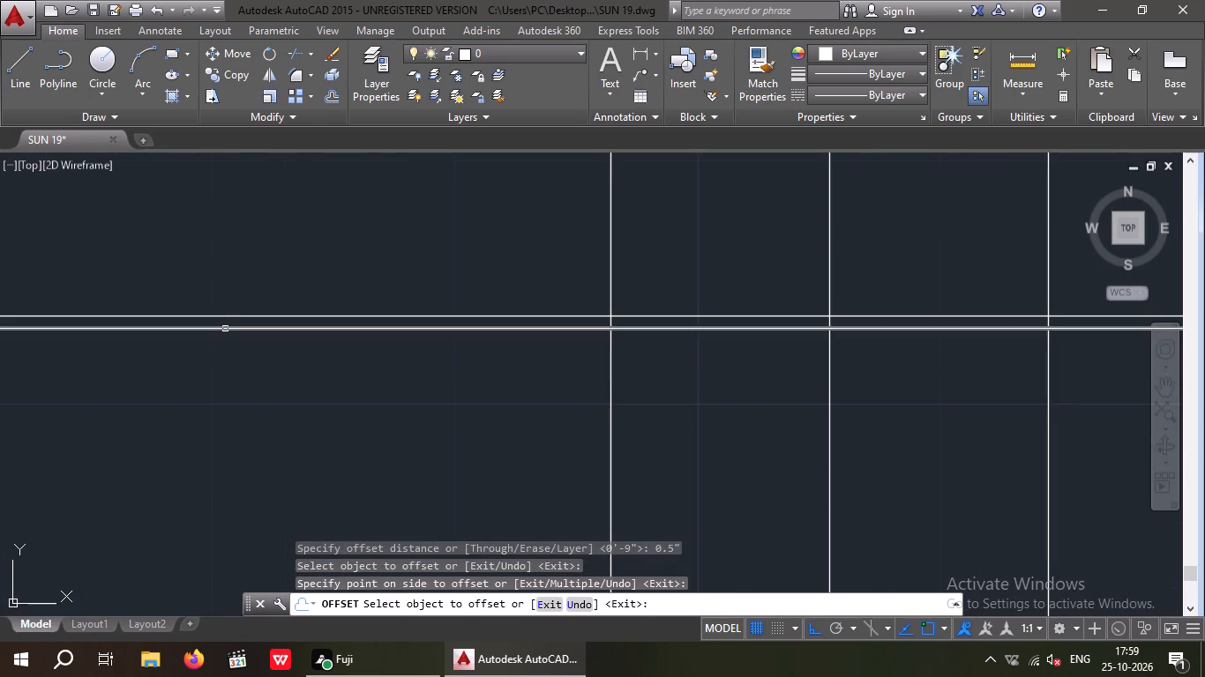
{"action": "left_click_drag", "start_coordinate": [225, 329], "coordinate": [230, 350]}
{"action": "left_click", "coordinate": [237, 383]}
{"action": "key", "text": "Escape"}
{"action": "key", "text": "Escape"}
Delete the original centre line between the two 0.5" offset lines.
{"action": "scroll", "coordinate": [209, 336], "scroll_direction": "up", "scroll_amount": 2}
{"action": "left_click_drag", "start_coordinate": [227, 338], "coordinate": [204, 326]}
{"action": "left_click", "coordinate": [188, 313]}
{"action": "key", "text": "Delete"}
{"action": "scroll", "coordinate": [191, 339], "scroll_direction": "down", "scroll_amount": 3}
{"action": "scroll", "coordinate": [248, 418], "scroll_direction": "down", "scroll_amount": 2}
{"action": "middle_click_drag", "start_coordinate": [246, 424], "coordinate": [35, 442]}
{"action": "key", "text": "Escape"}
{"action": "key", "text": "Escape"}
{"action": "key", "text": "Escape"}
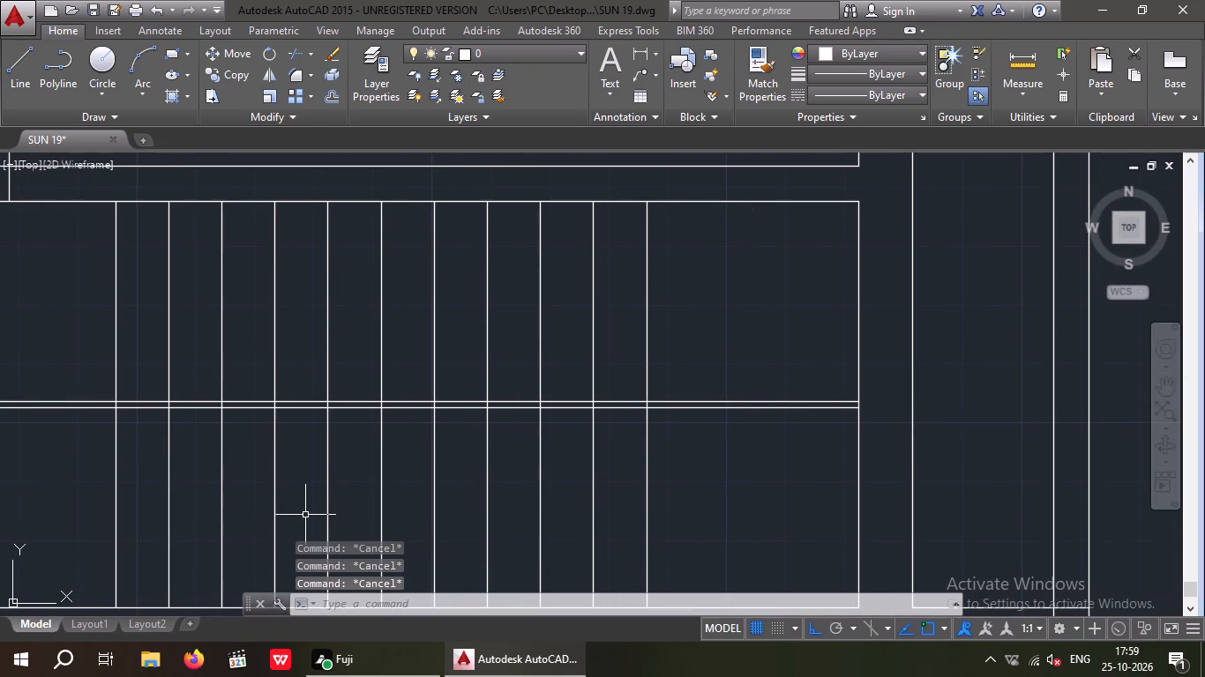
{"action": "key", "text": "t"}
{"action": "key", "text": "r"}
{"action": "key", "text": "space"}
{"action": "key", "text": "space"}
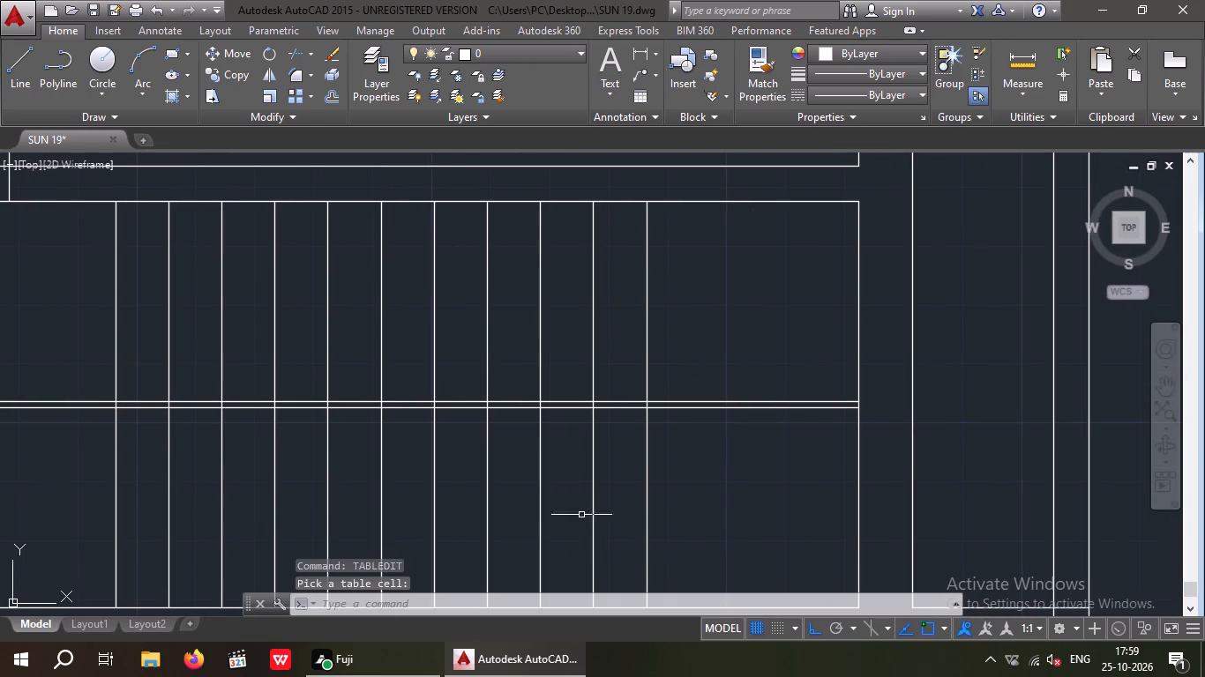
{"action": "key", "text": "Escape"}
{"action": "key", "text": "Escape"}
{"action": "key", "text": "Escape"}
Trim both stair divider lines across the landing, between the first tread line and the right house wall.
{"action": "key", "text": "t"}
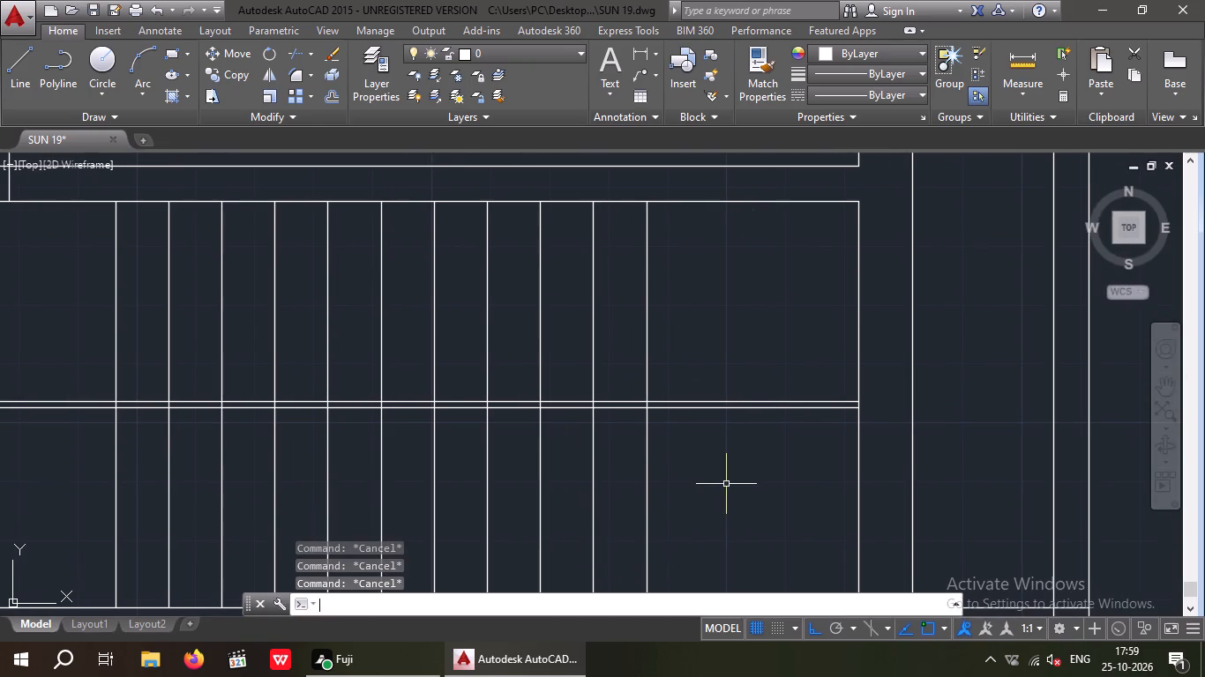
{"action": "key", "text": "r"}
{"action": "key", "text": "space"}
{"action": "key", "text": "space"}
{"action": "left_click_drag", "start_coordinate": [748, 486], "coordinate": [707, 450]}
{"action": "left_click", "coordinate": [682, 396]}
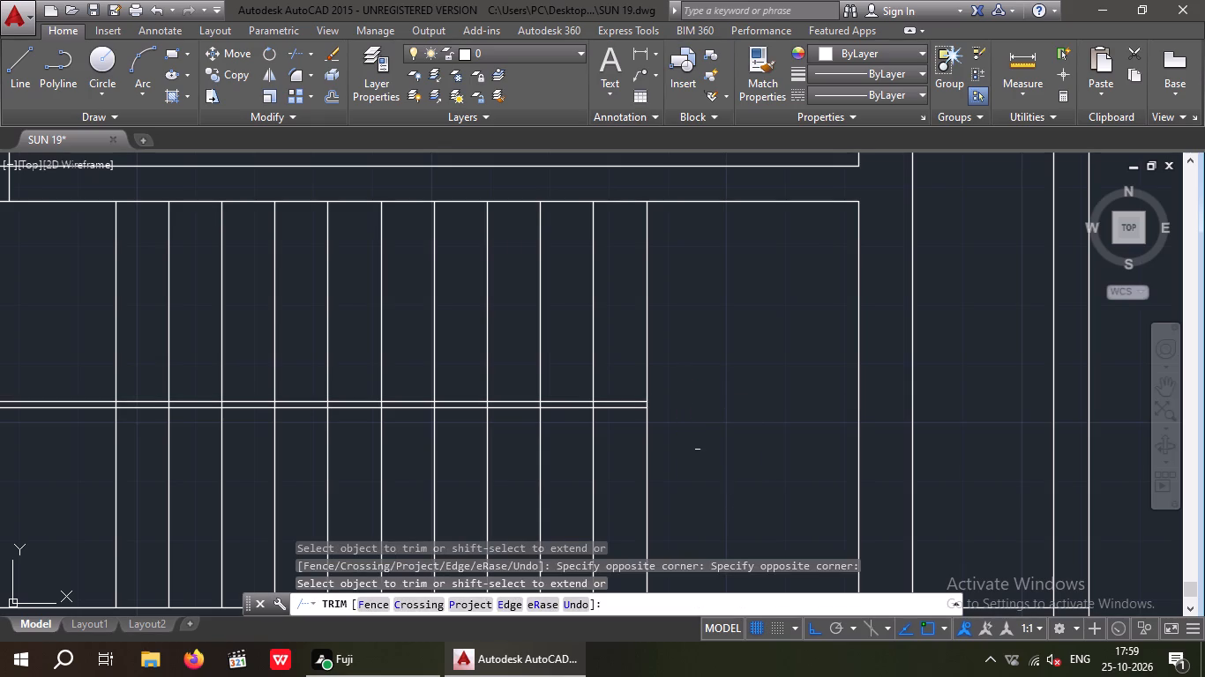
Trim the nine intermediate stair tread lines where they cross the gap between the two divider lines.
{"action": "scroll", "coordinate": [578, 405], "scroll_direction": "up", "scroll_amount": 4}
{"action": "left_click_drag", "start_coordinate": [646, 406], "coordinate": [523, 409]}
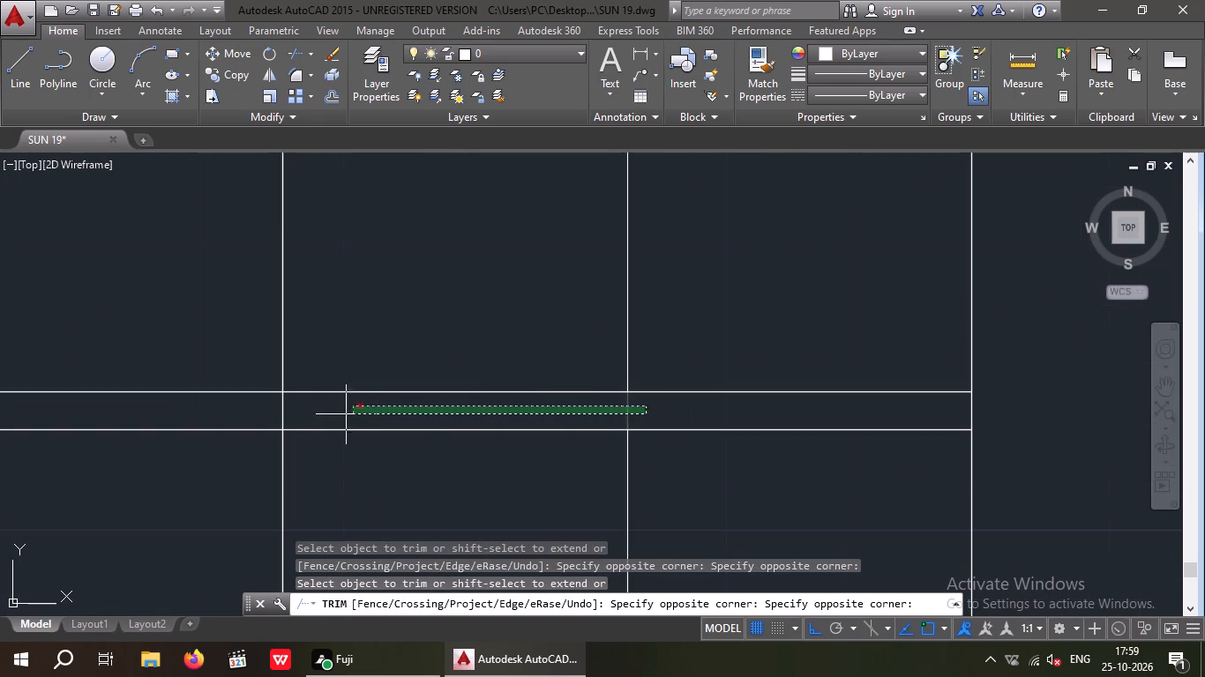
{"action": "left_click", "coordinate": [242, 418]}
{"action": "middle_click_drag", "start_coordinate": [246, 418], "coordinate": [677, 410]}
{"action": "scroll", "coordinate": [677, 410], "scroll_direction": "up", "scroll_amount": 1}
{"action": "scroll", "coordinate": [429, 406], "scroll_direction": "down", "scroll_amount": 2}
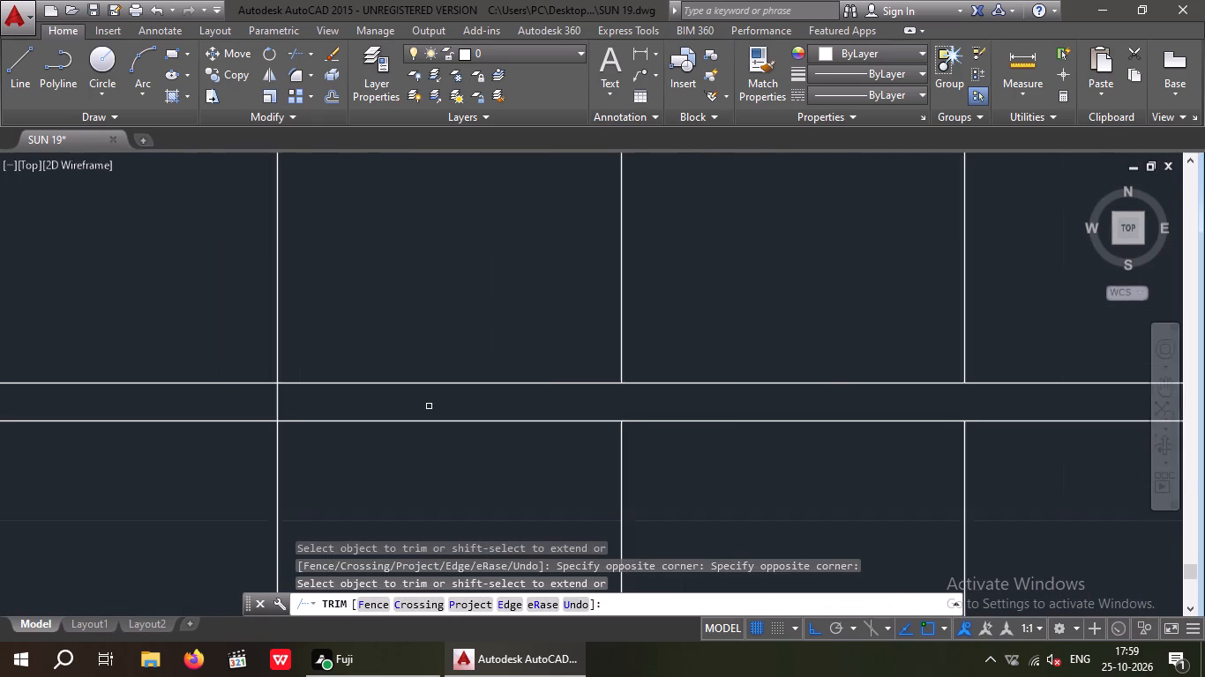
{"action": "middle_click_drag", "start_coordinate": [350, 407], "coordinate": [556, 410]}
{"action": "left_click_drag", "start_coordinate": [549, 408], "coordinate": [490, 407]}
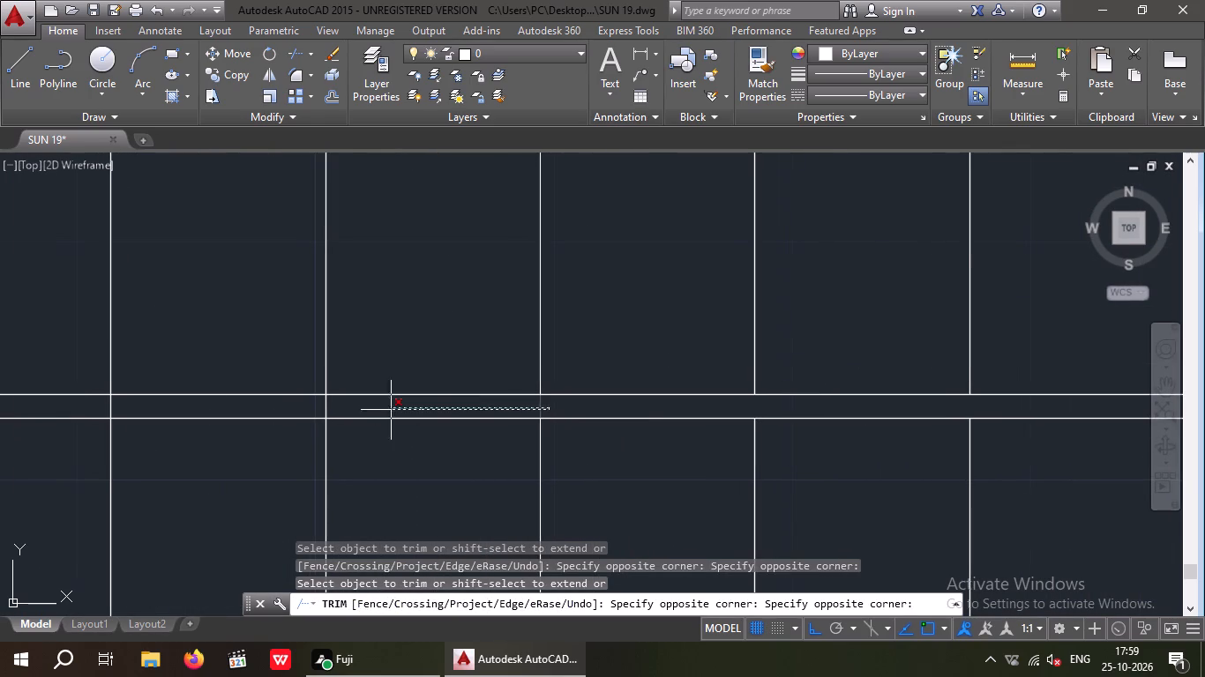
{"action": "left_click", "coordinate": [272, 410]}
{"action": "middle_click_drag", "start_coordinate": [271, 409], "coordinate": [732, 409]}
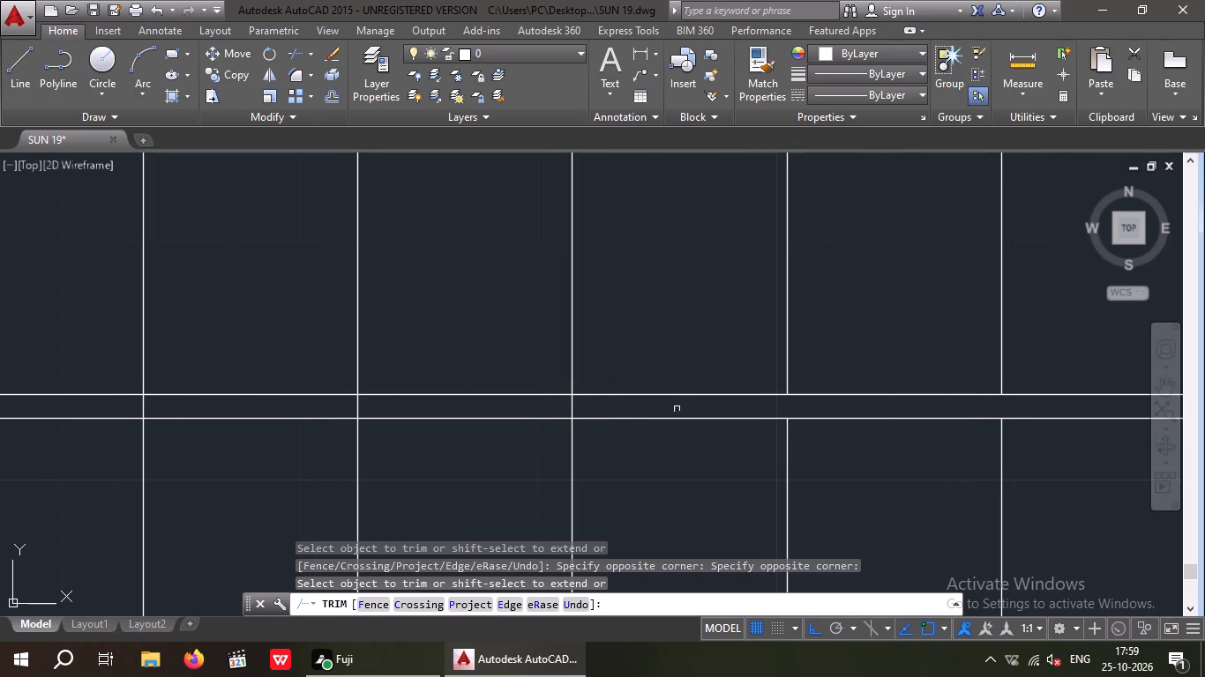
{"action": "left_click_drag", "start_coordinate": [600, 407], "coordinate": [568, 407]}
{"action": "left_click", "coordinate": [326, 408]}
{"action": "middle_click_drag", "start_coordinate": [326, 408], "coordinate": [591, 413]}
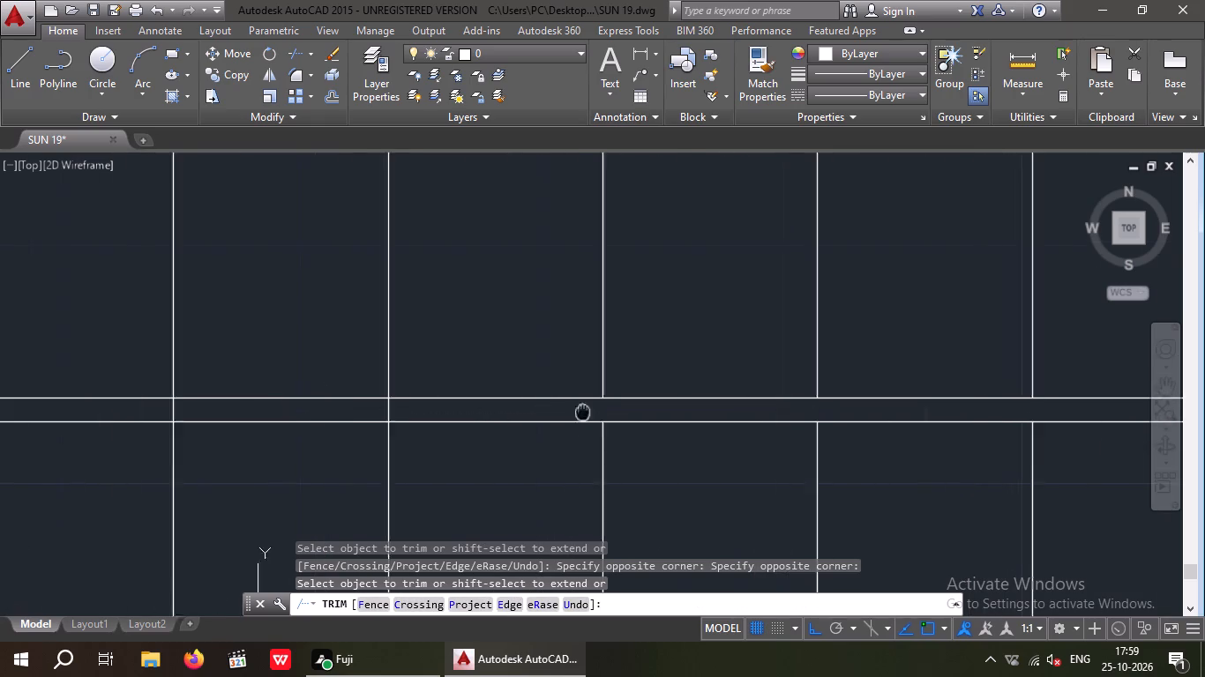
{"action": "middle_click_drag", "start_coordinate": [591, 413], "coordinate": [760, 417]}
{"action": "left_click_drag", "start_coordinate": [595, 417], "coordinate": [539, 419]}
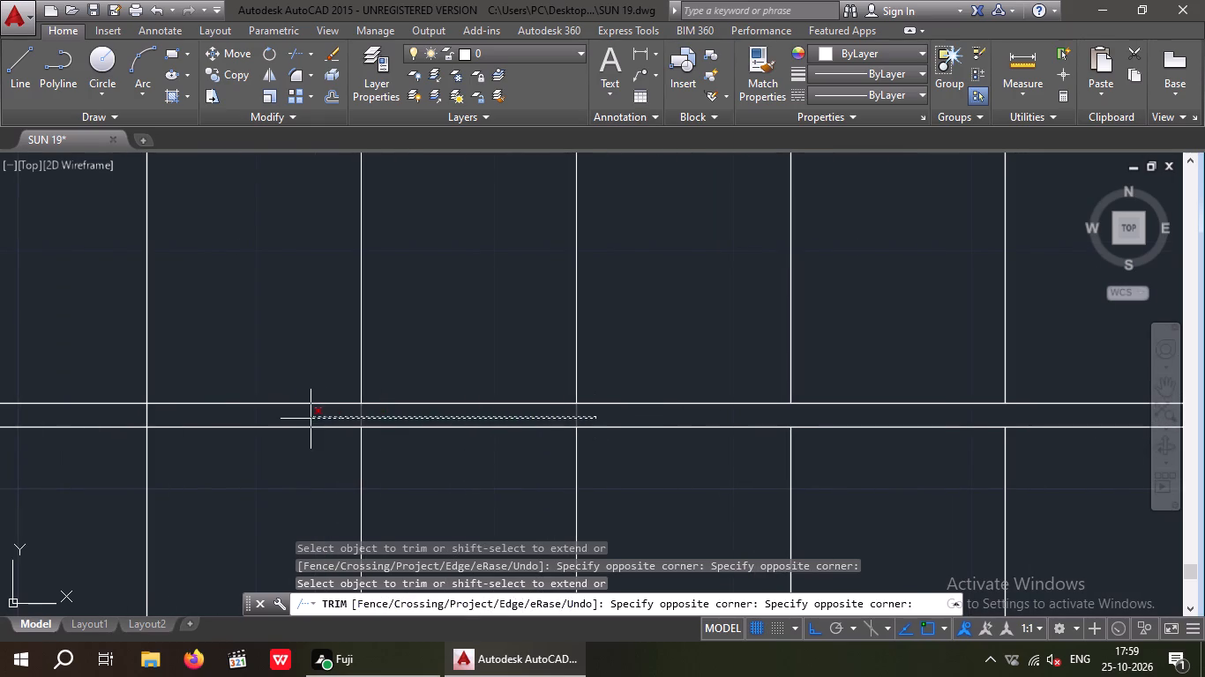
{"action": "left_click", "coordinate": [311, 419]}
{"action": "middle_click_drag", "start_coordinate": [314, 419], "coordinate": [685, 413]}
{"action": "left_click_drag", "start_coordinate": [633, 408], "coordinate": [487, 416]}
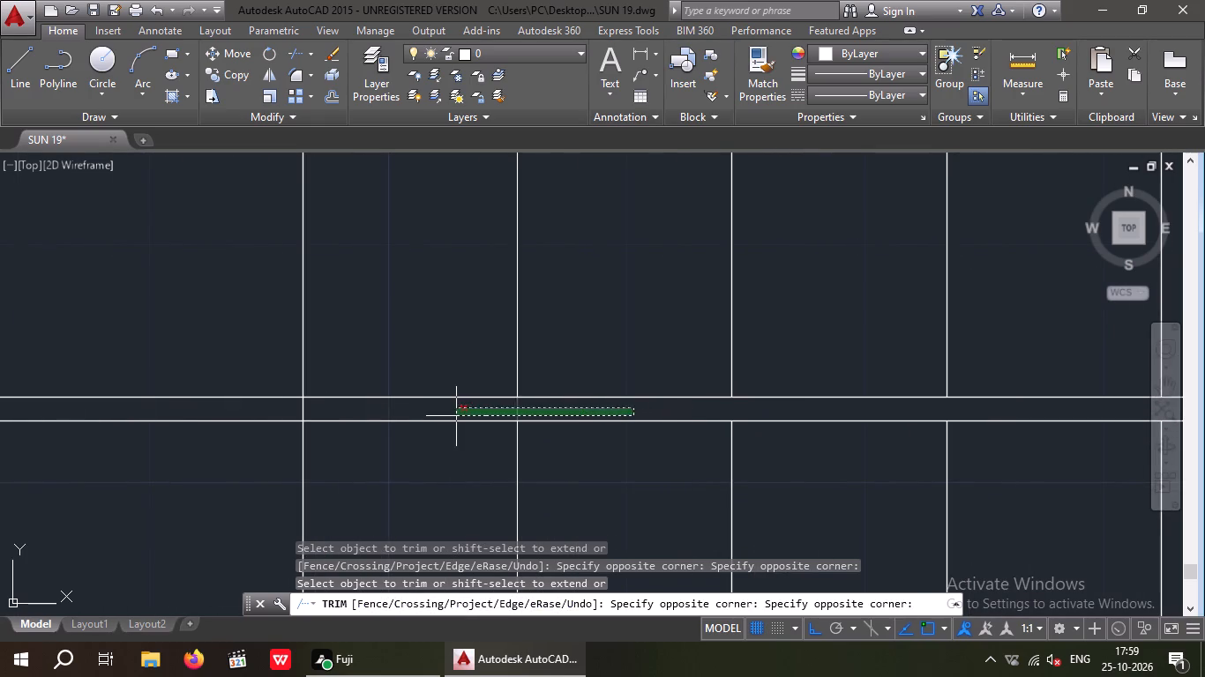
{"action": "left_click", "coordinate": [456, 416]}
Trim both stair divider lines where they run past the leftmost tread line.
{"action": "scroll", "coordinate": [457, 409], "scroll_direction": "down", "scroll_amount": 3}
{"action": "left_click_drag", "start_coordinate": [333, 462], "coordinate": [281, 443]}
{"action": "left_click", "coordinate": [271, 391]}
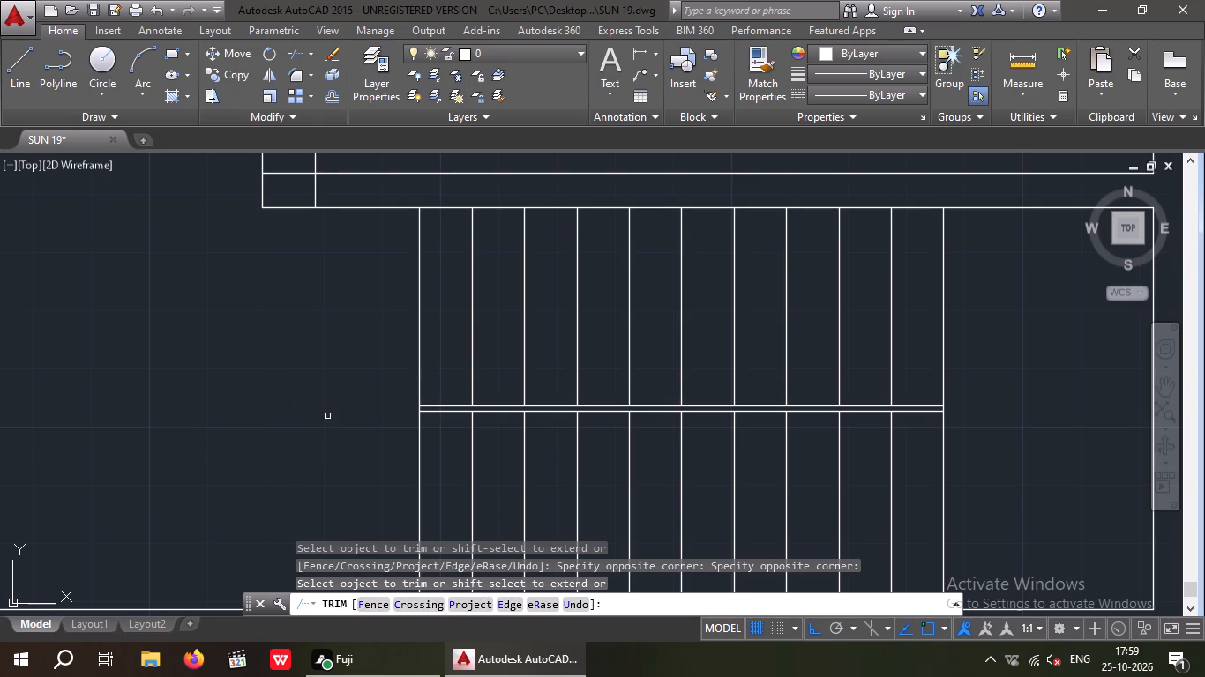
{"action": "middle_click_drag", "start_coordinate": [325, 423], "coordinate": [319, 386]}
{"action": "key", "text": "Escape"}
{"action": "key", "text": "Escape"}
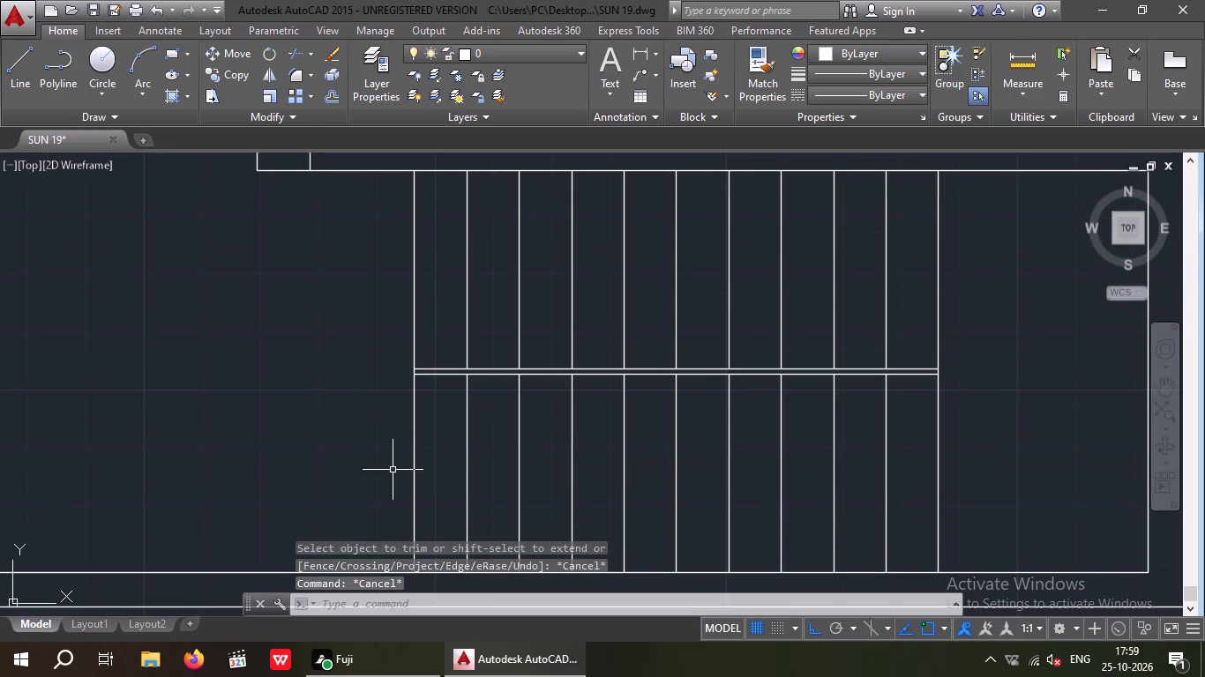
Load the DASHED2 linetype from acadiso.lin into the drawing.
{"action": "middle_click_drag", "start_coordinate": [393, 471], "coordinate": [392, 428]}
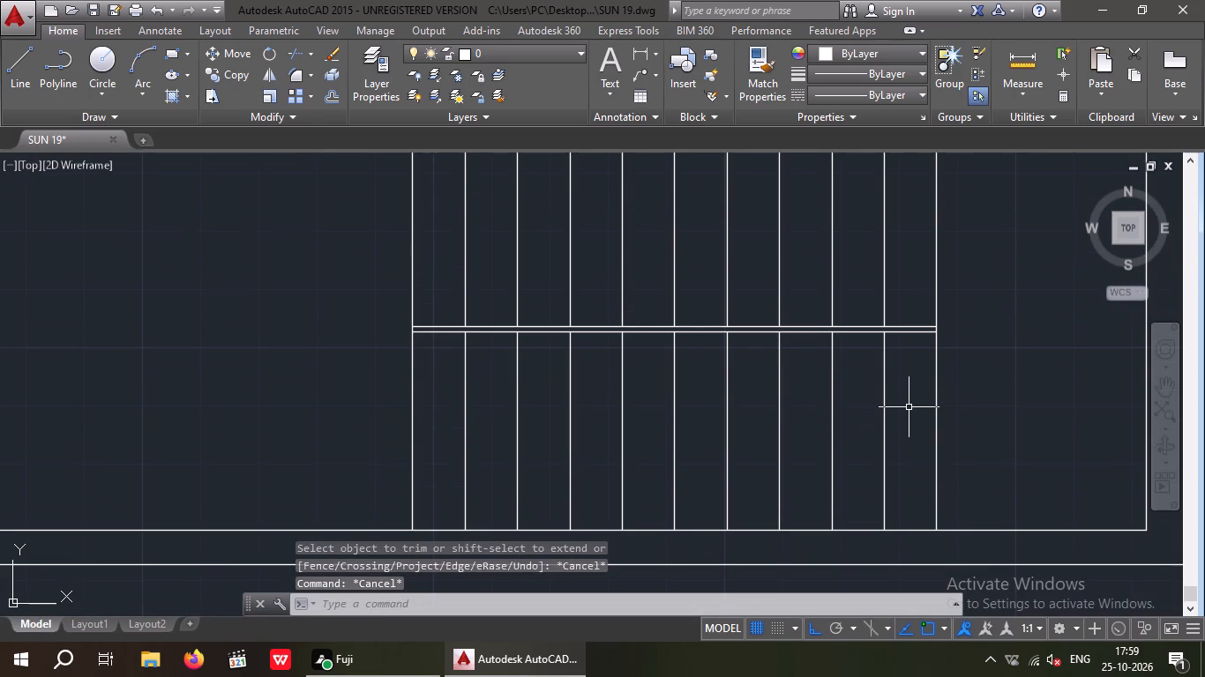
{"action": "left_click_drag", "start_coordinate": [911, 381], "coordinate": [728, 427]}
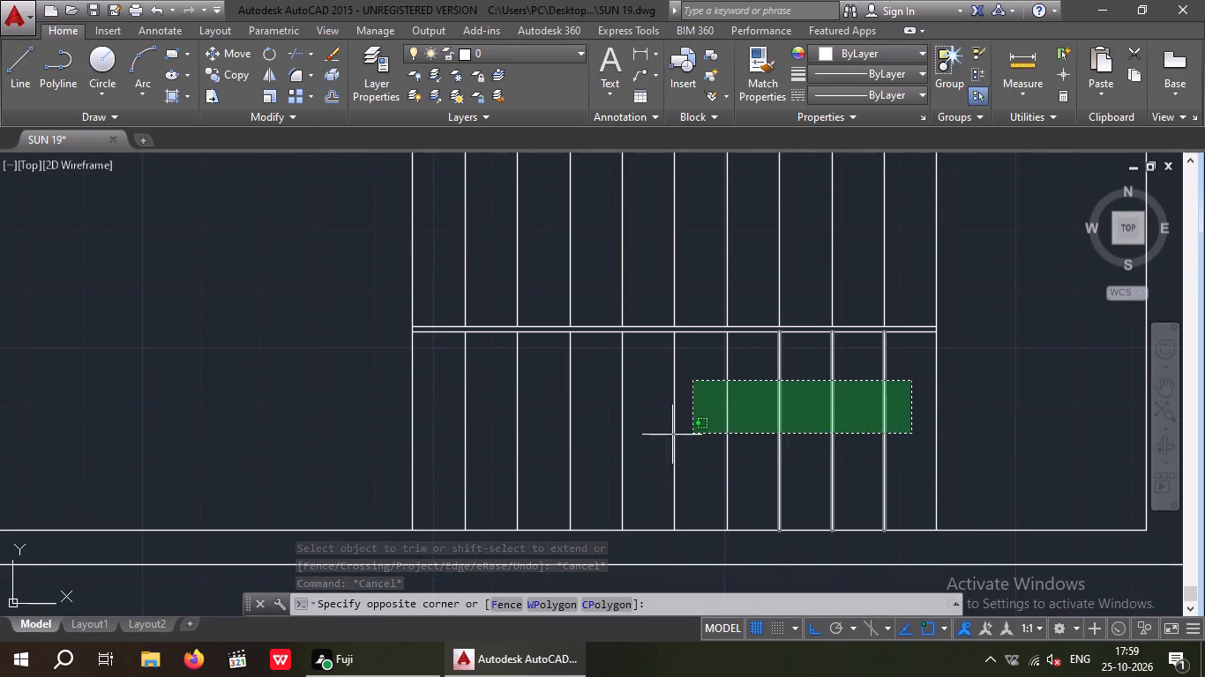
{"action": "left_click", "coordinate": [429, 448]}
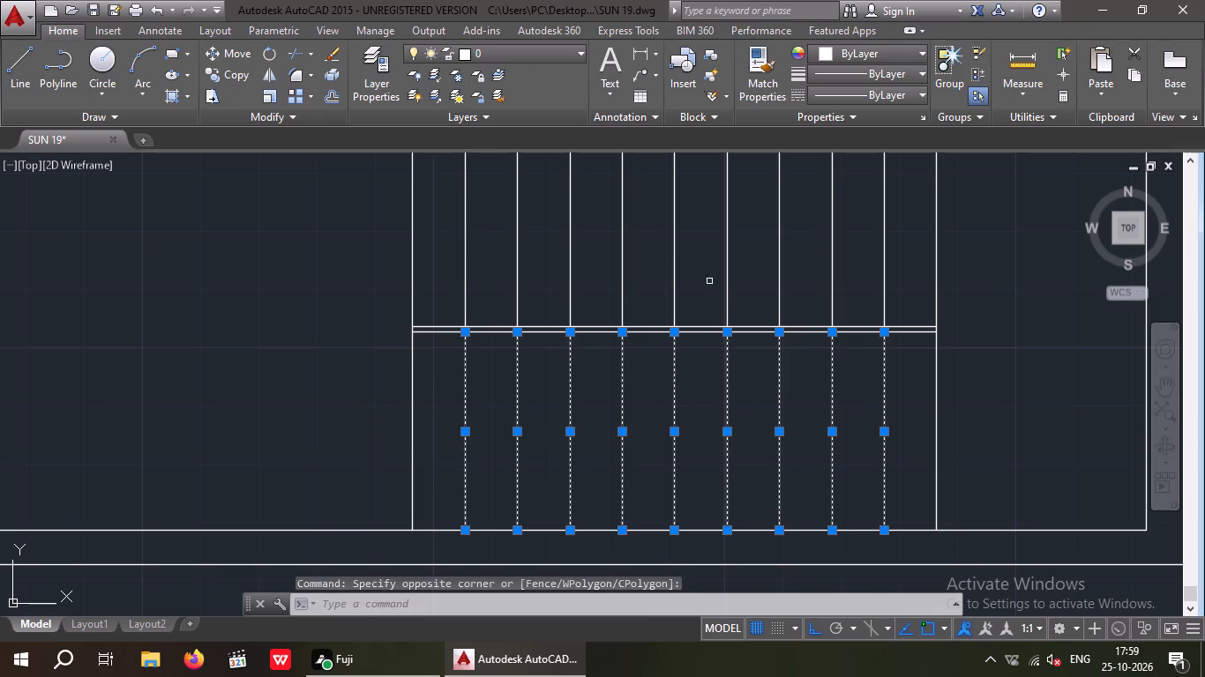
{"action": "left_click", "coordinate": [894, 96]}
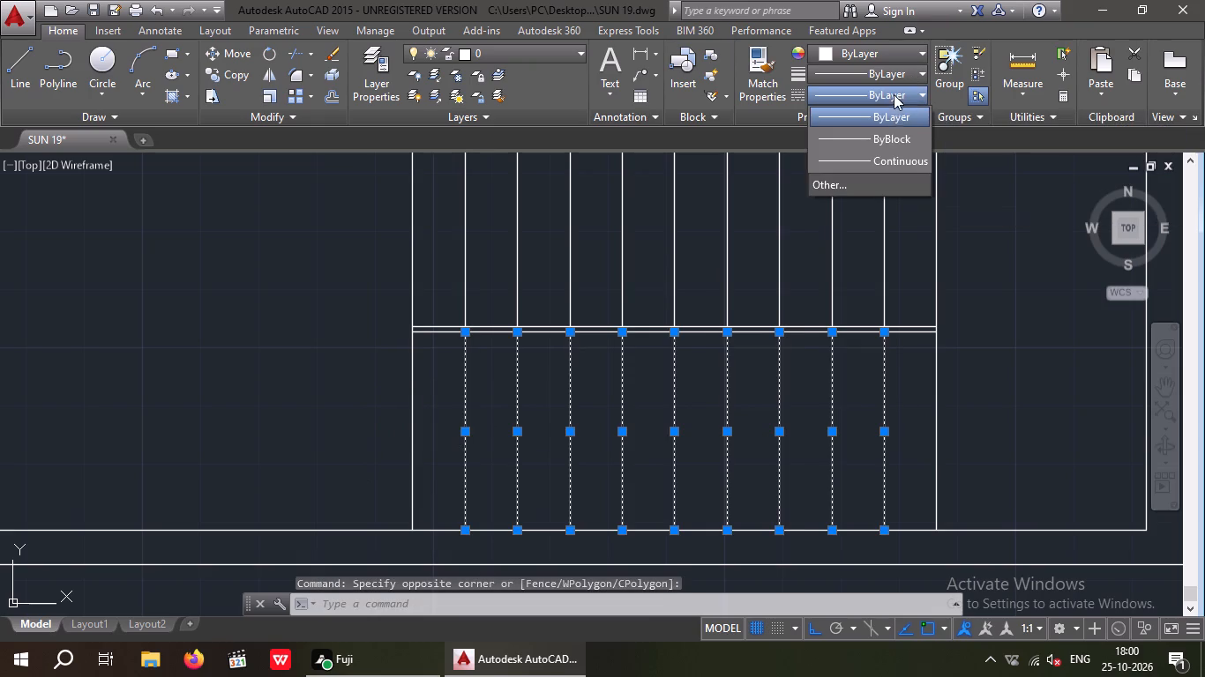
{"action": "left_click", "coordinate": [866, 191]}
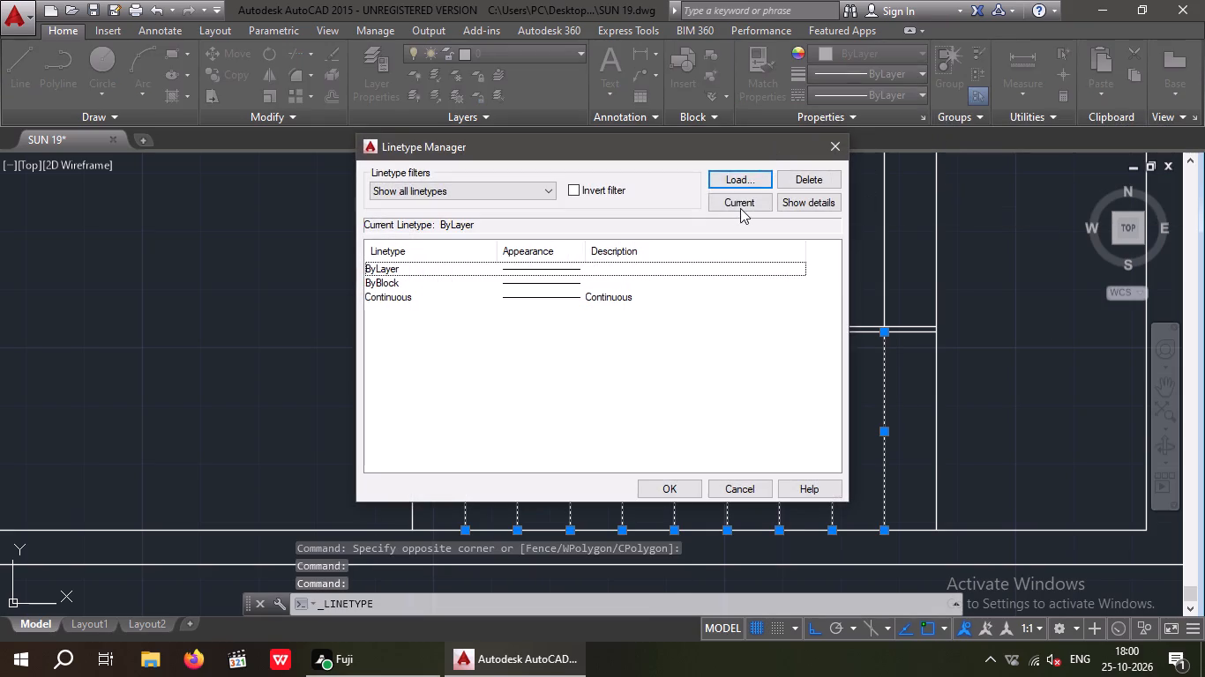
{"action": "left_click", "coordinate": [737, 179]}
{"action": "scroll", "coordinate": [596, 342], "scroll_direction": "down", "scroll_amount": 2}
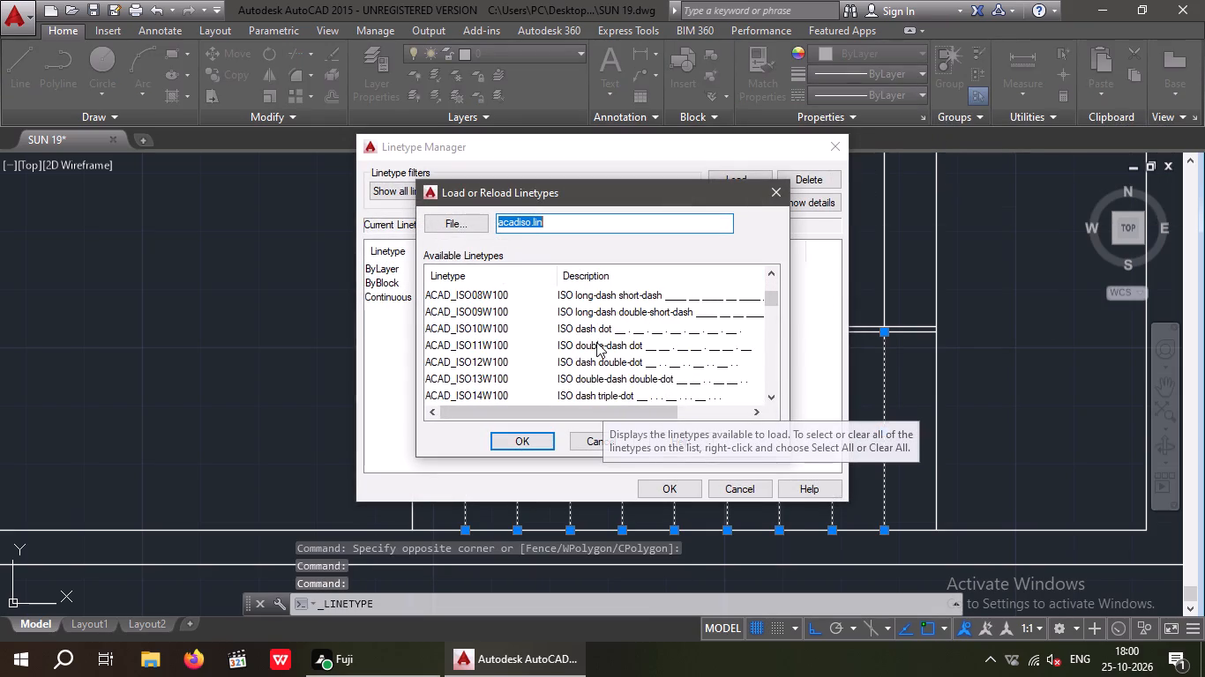
{"action": "scroll", "coordinate": [596, 342], "scroll_direction": "down", "scroll_amount": 5}
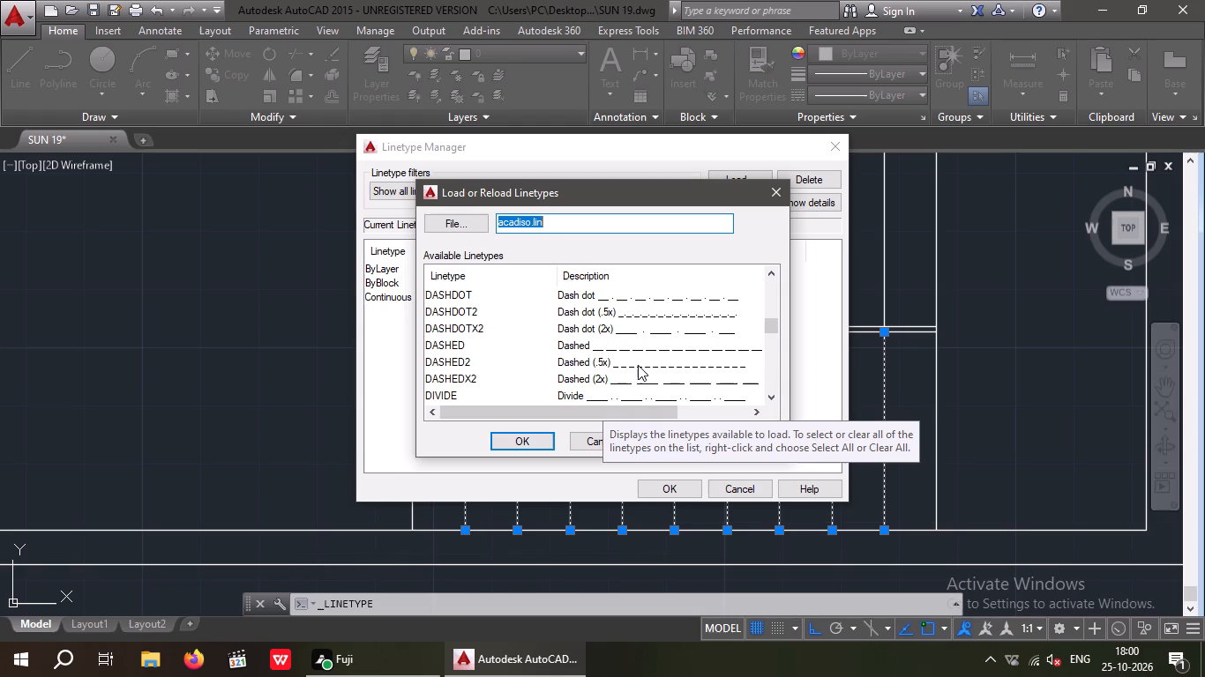
{"action": "left_click", "coordinate": [638, 365]}
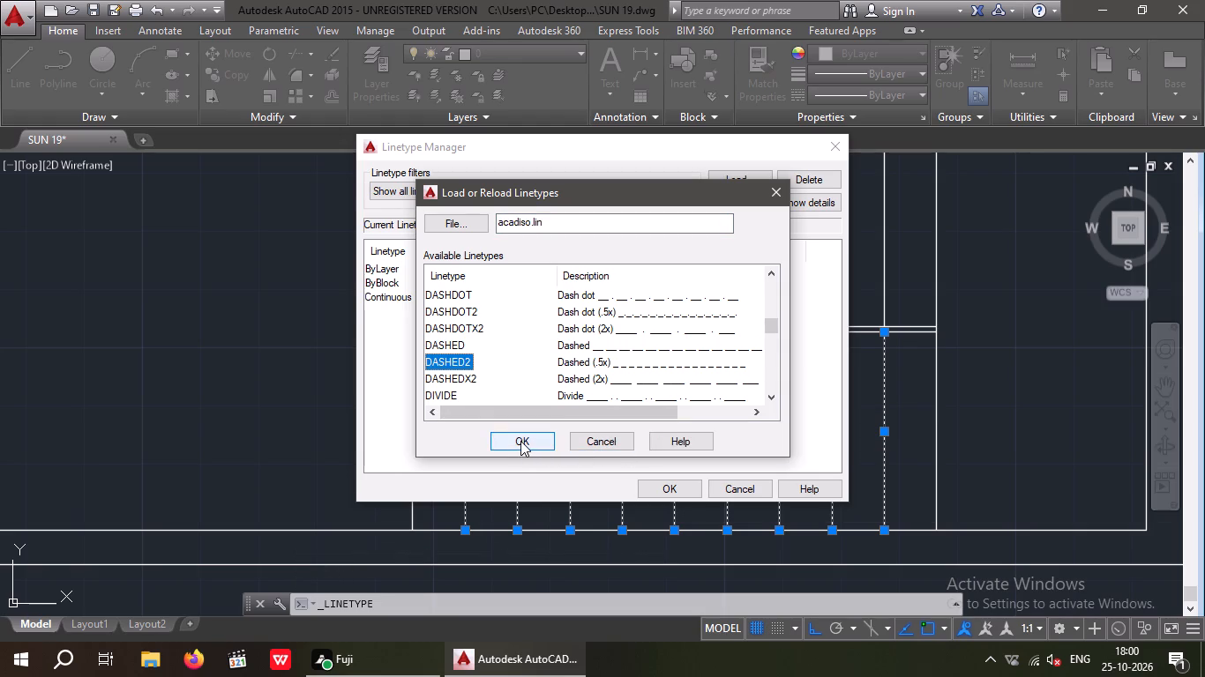
{"action": "left_click", "coordinate": [520, 441]}
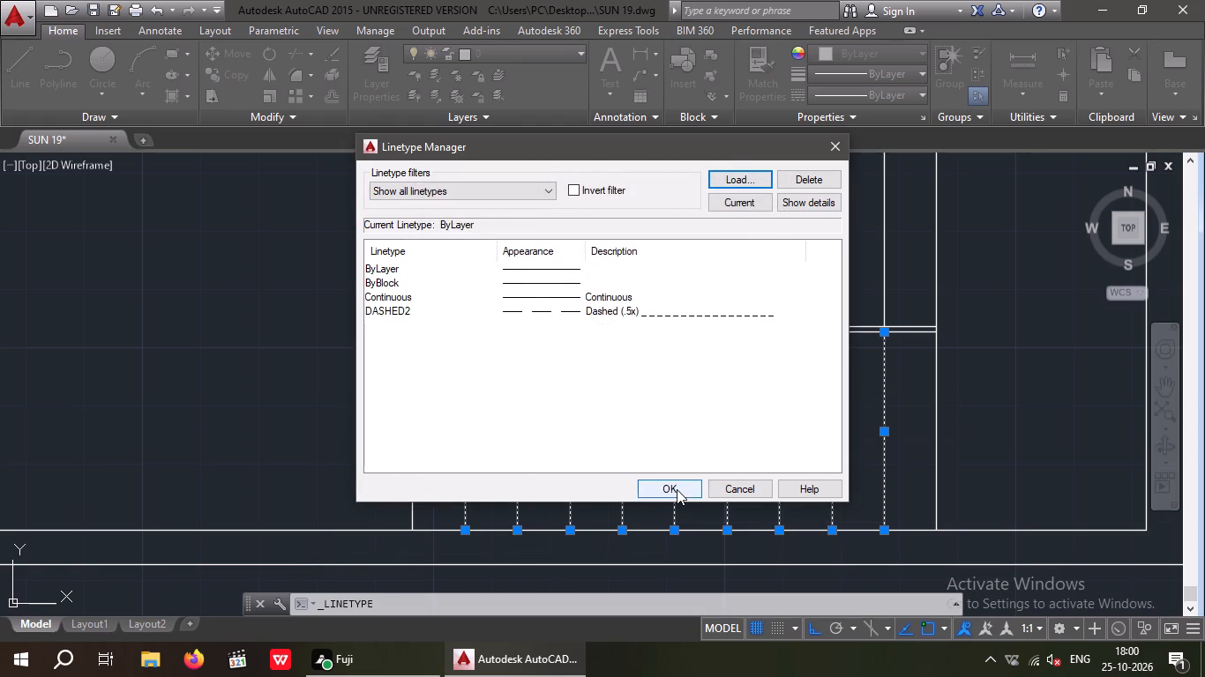
{"action": "left_click", "coordinate": [663, 490]}
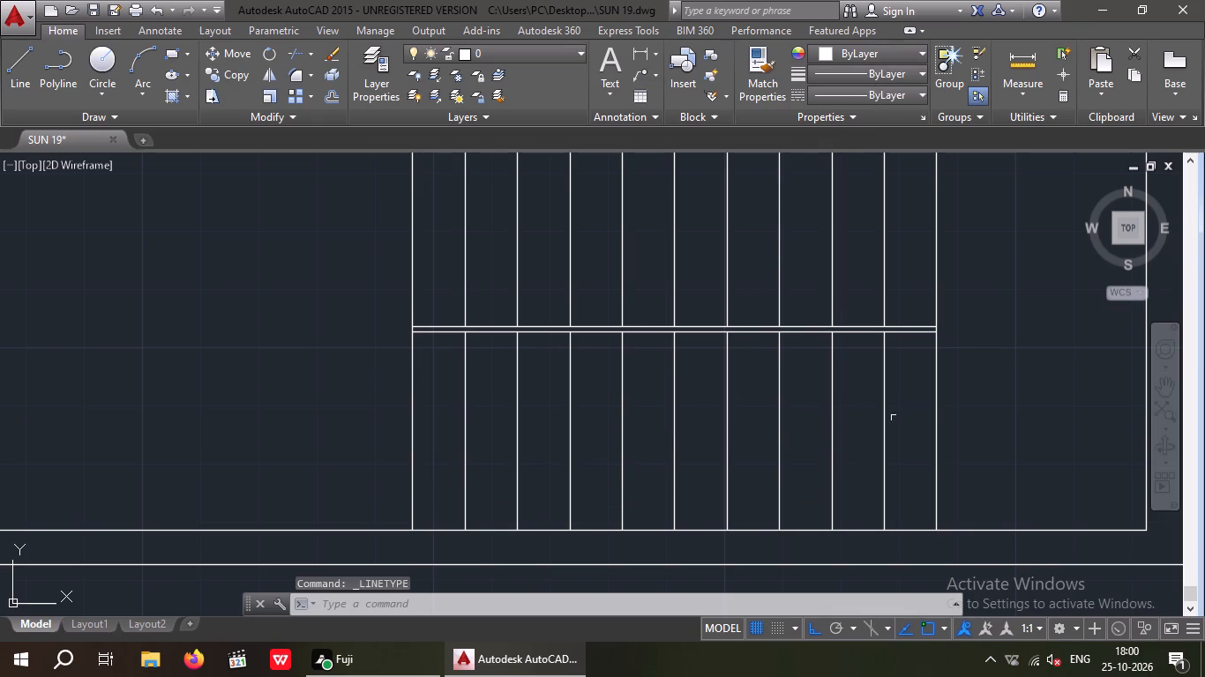
{"action": "key", "text": "Escape"}
{"action": "key", "text": "Escape"}
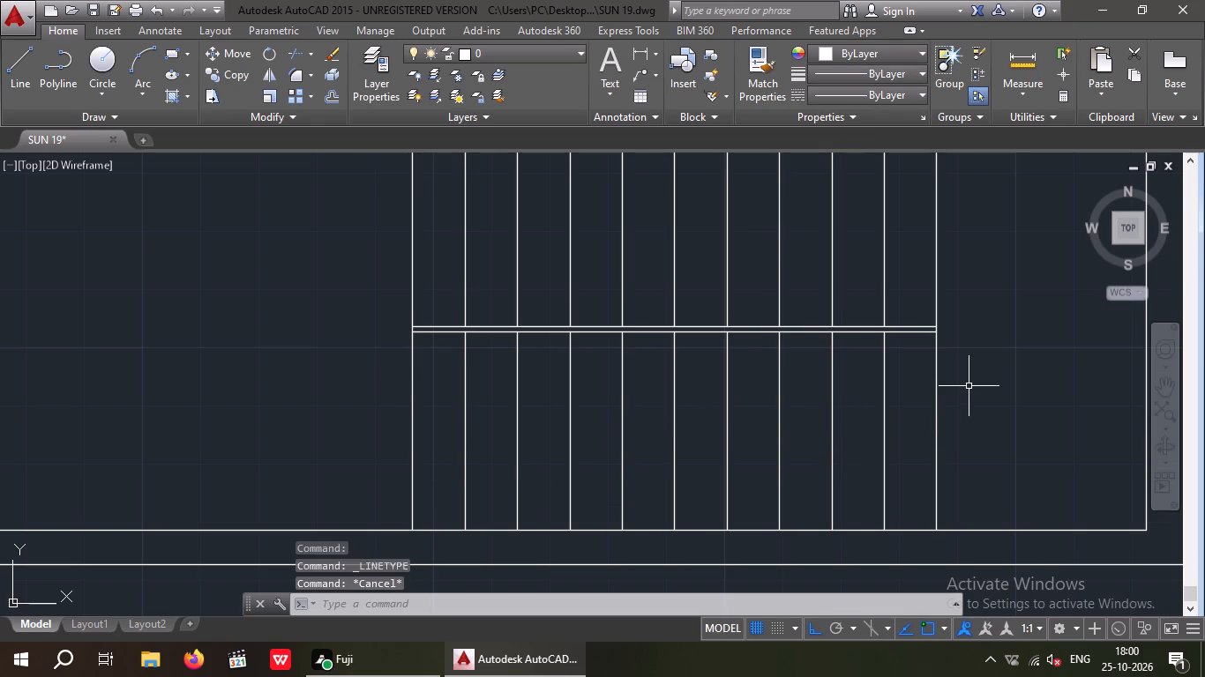
Trim the first and last tread lines between the two divider lines, separating the upper and lower flights.
{"action": "key", "text": "t"}
{"action": "key", "text": "r"}
{"action": "key", "text": "space"}
{"action": "key", "text": "space"}
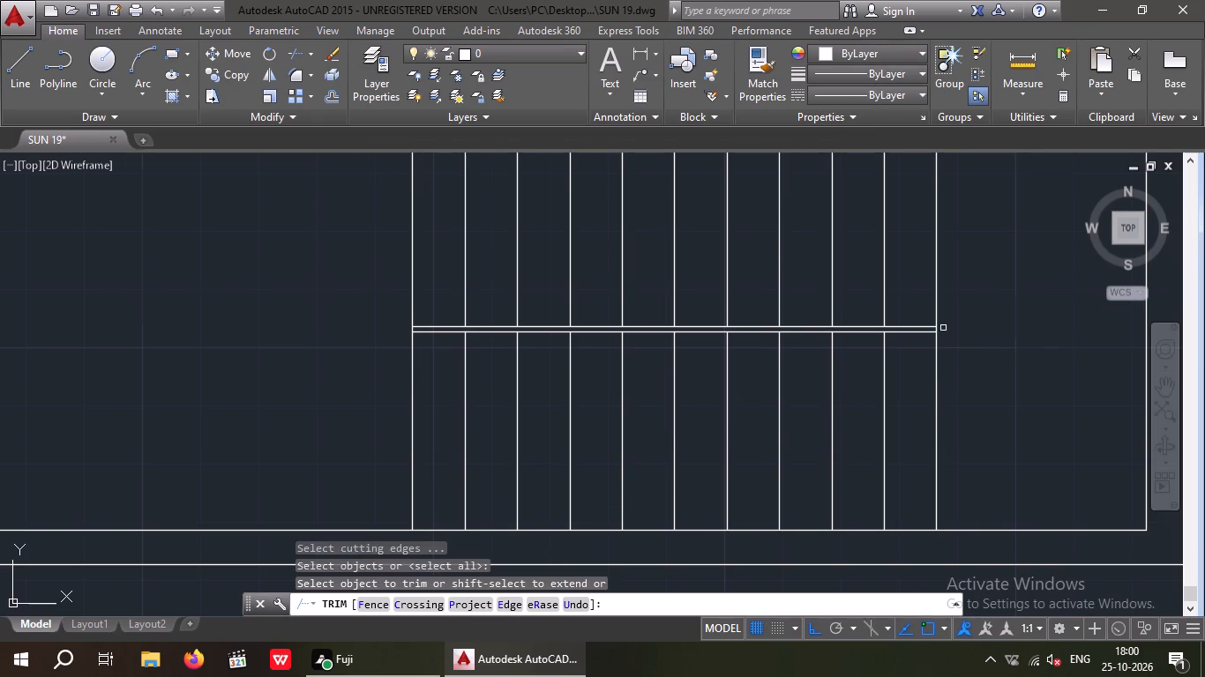
{"action": "scroll", "coordinate": [943, 328], "scroll_direction": "up", "scroll_amount": 6}
{"action": "left_click_drag", "start_coordinate": [895, 325], "coordinate": [816, 338]}
{"action": "left_click", "coordinate": [817, 337]}
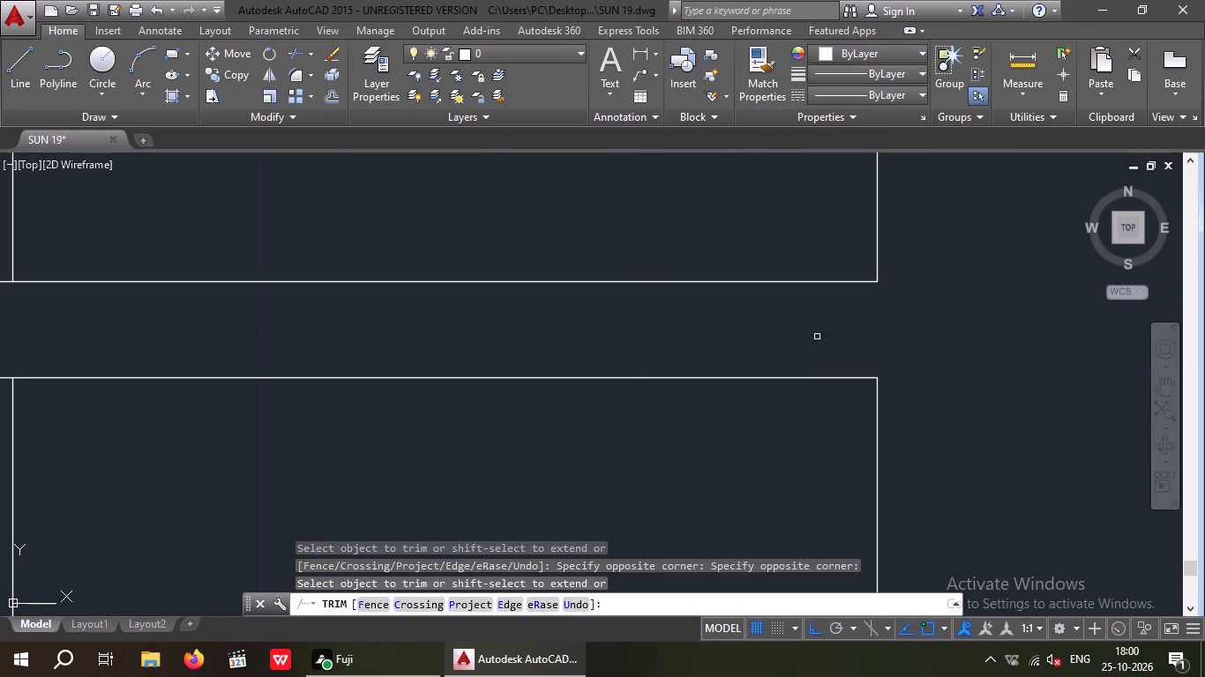
{"action": "scroll", "coordinate": [837, 317], "scroll_direction": "down", "scroll_amount": 4}
{"action": "middle_click_drag", "start_coordinate": [721, 386], "coordinate": [1005, 375]}
{"action": "middle_click_drag", "start_coordinate": [307, 401], "coordinate": [872, 404]}
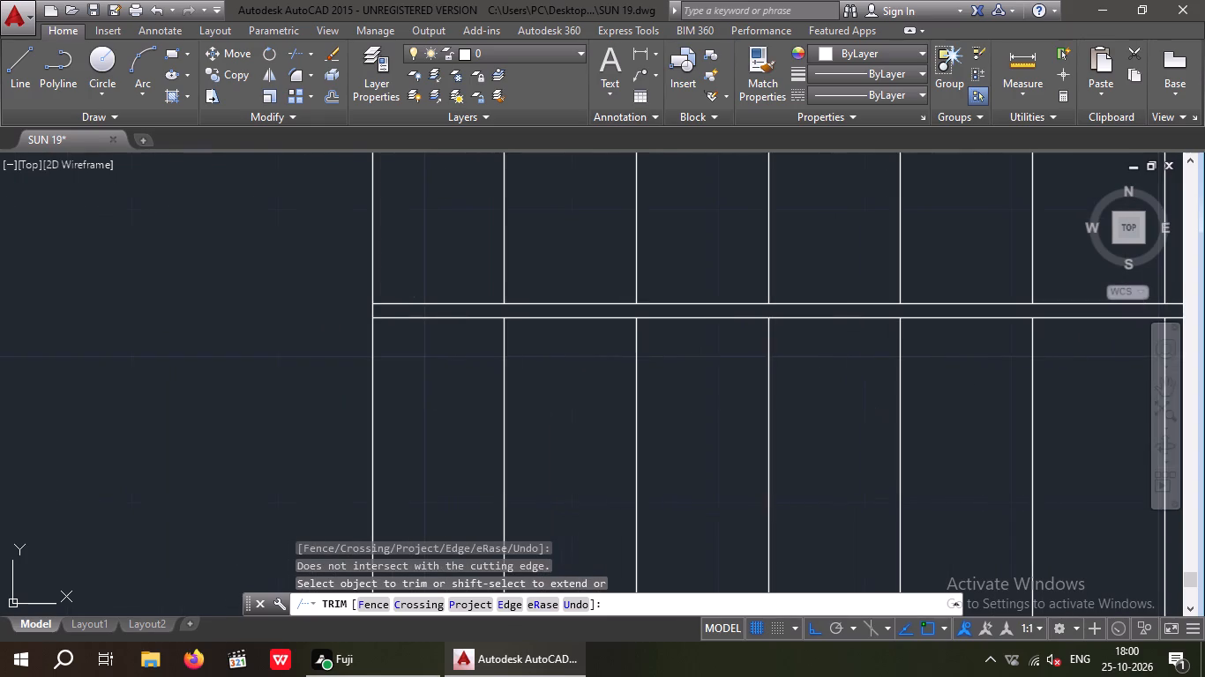
{"action": "scroll", "coordinate": [351, 314], "scroll_direction": "up", "scroll_amount": 3}
{"action": "left_click_drag", "start_coordinate": [441, 297], "coordinate": [377, 309]}
{"action": "left_click", "coordinate": [370, 310]}
{"action": "scroll", "coordinate": [376, 312], "scroll_direction": "down", "scroll_amount": 3}
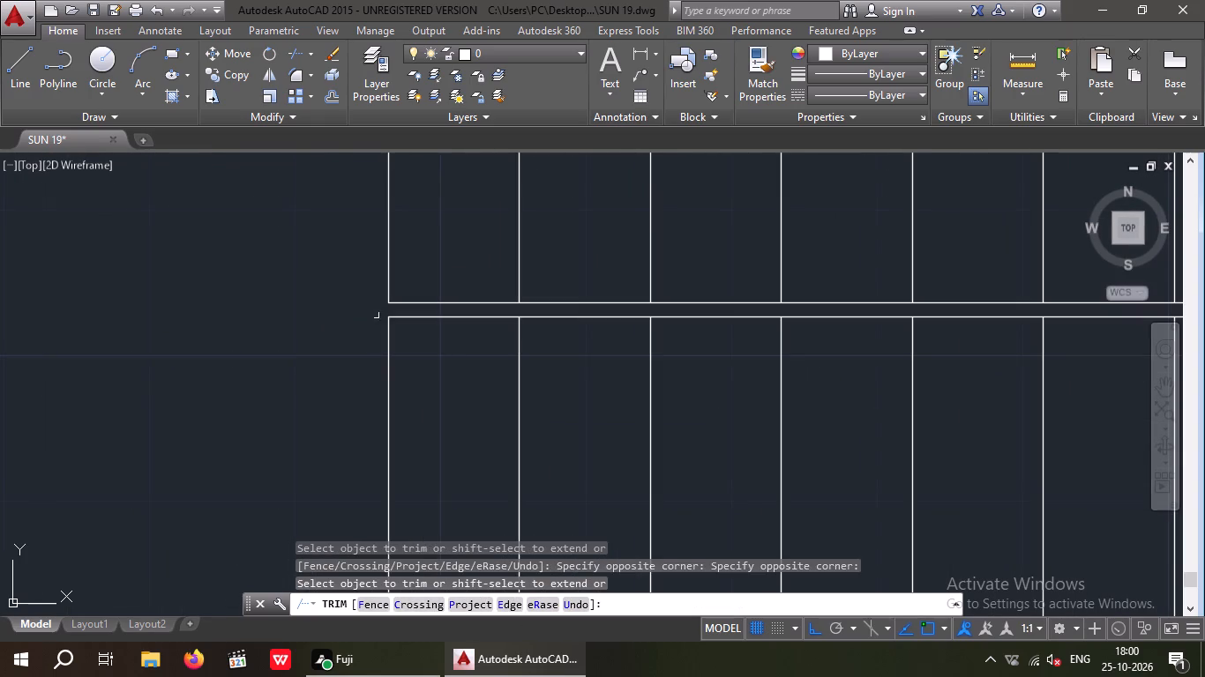
{"action": "key", "text": "Escape"}
Set the linetype of all eleven tread lines in the lower flight to DASHED2.
{"action": "scroll", "coordinate": [453, 370], "scroll_direction": "down", "scroll_amount": 2}
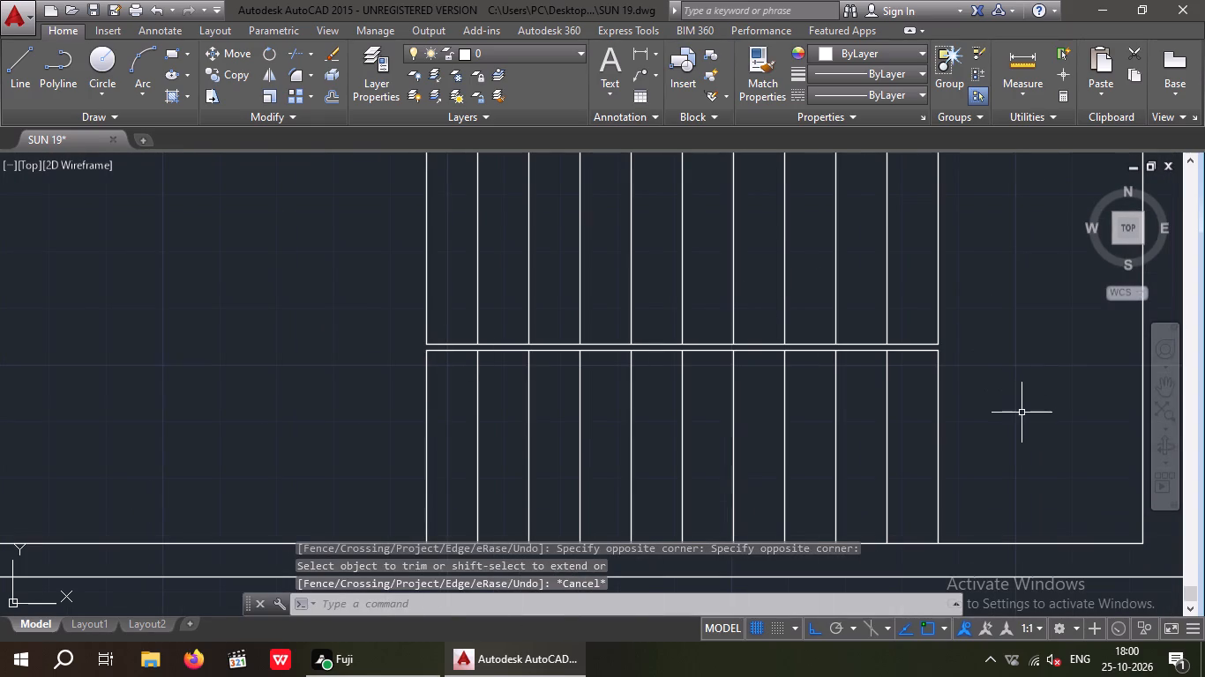
{"action": "left_click_drag", "start_coordinate": [1017, 413], "coordinate": [863, 450]}
{"action": "left_click", "coordinate": [337, 502]}
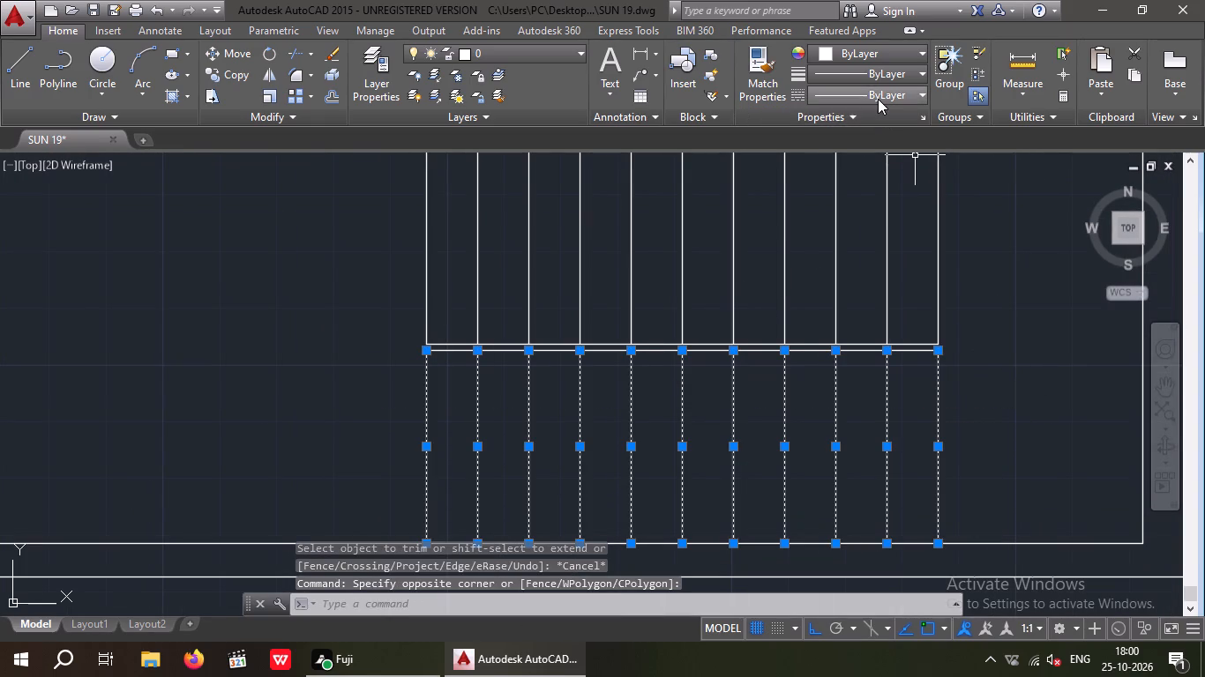
{"action": "left_click", "coordinate": [878, 99]}
{"action": "left_click", "coordinate": [874, 185]}
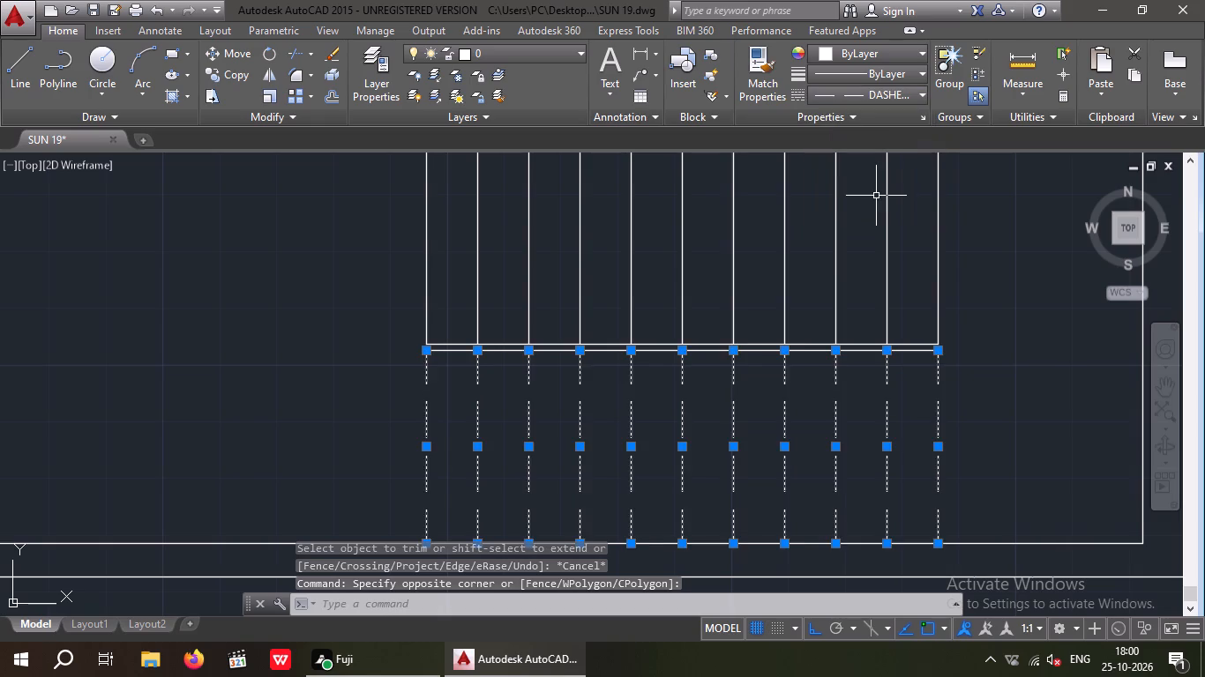
{"action": "key", "text": "Escape"}
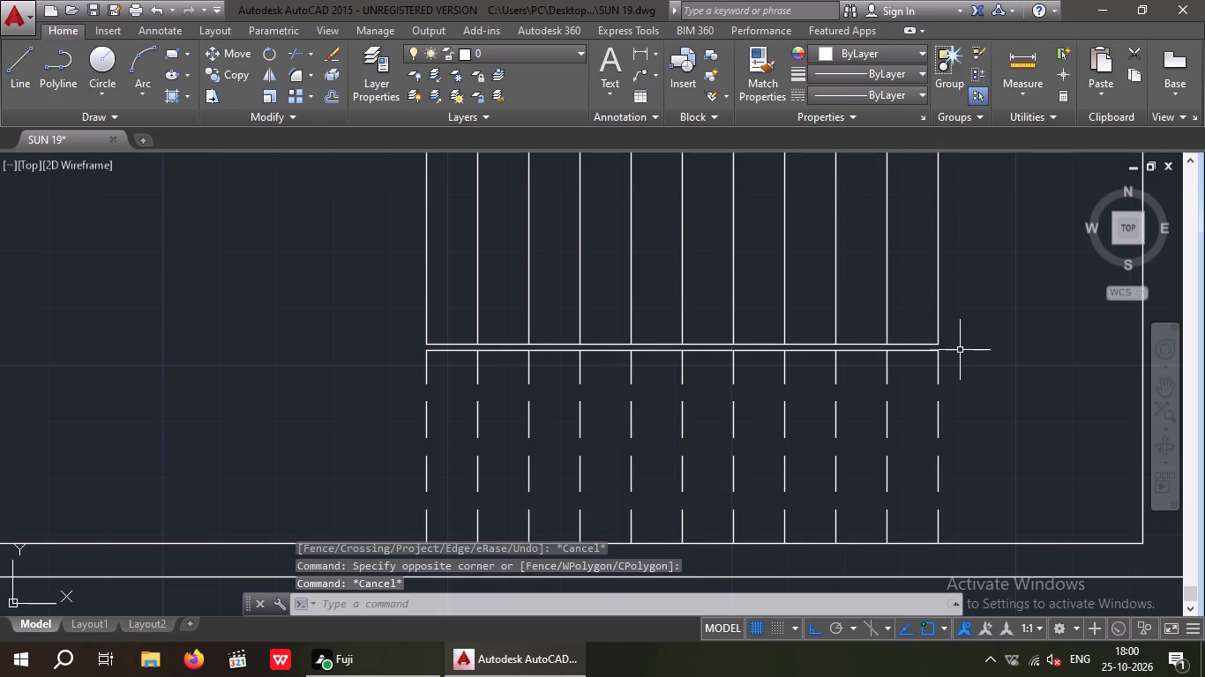
Extend the lower flight's two outermost dashed tread lines up to the upper divider line.
{"action": "key", "text": "e"}
{"action": "key", "text": "x"}
{"action": "key", "text": "space"}
{"action": "key", "text": "space"}
{"action": "scroll", "coordinate": [393, 358], "scroll_direction": "up", "scroll_amount": 2}
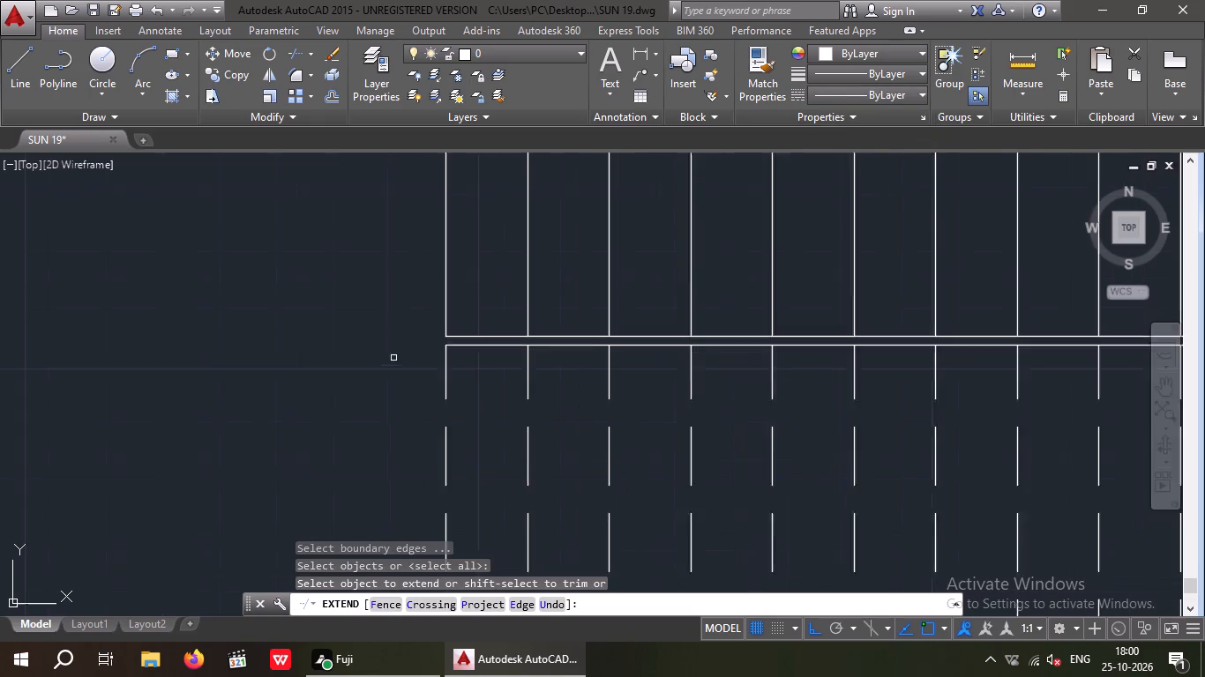
{"action": "left_click_drag", "start_coordinate": [474, 376], "coordinate": [466, 376]}
{"action": "scroll", "coordinate": [410, 364], "scroll_direction": "down", "scroll_amount": 4}
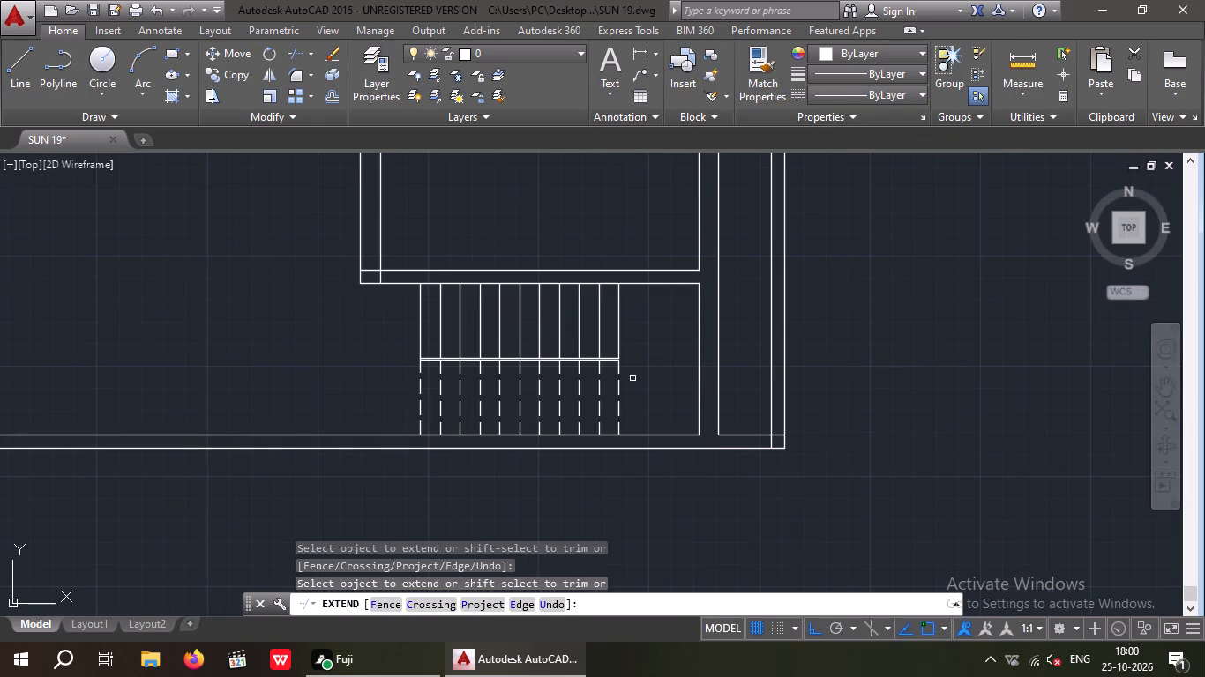
{"action": "scroll", "coordinate": [617, 369], "scroll_direction": "up", "scroll_amount": 3}
{"action": "left_click", "coordinate": [625, 355]}
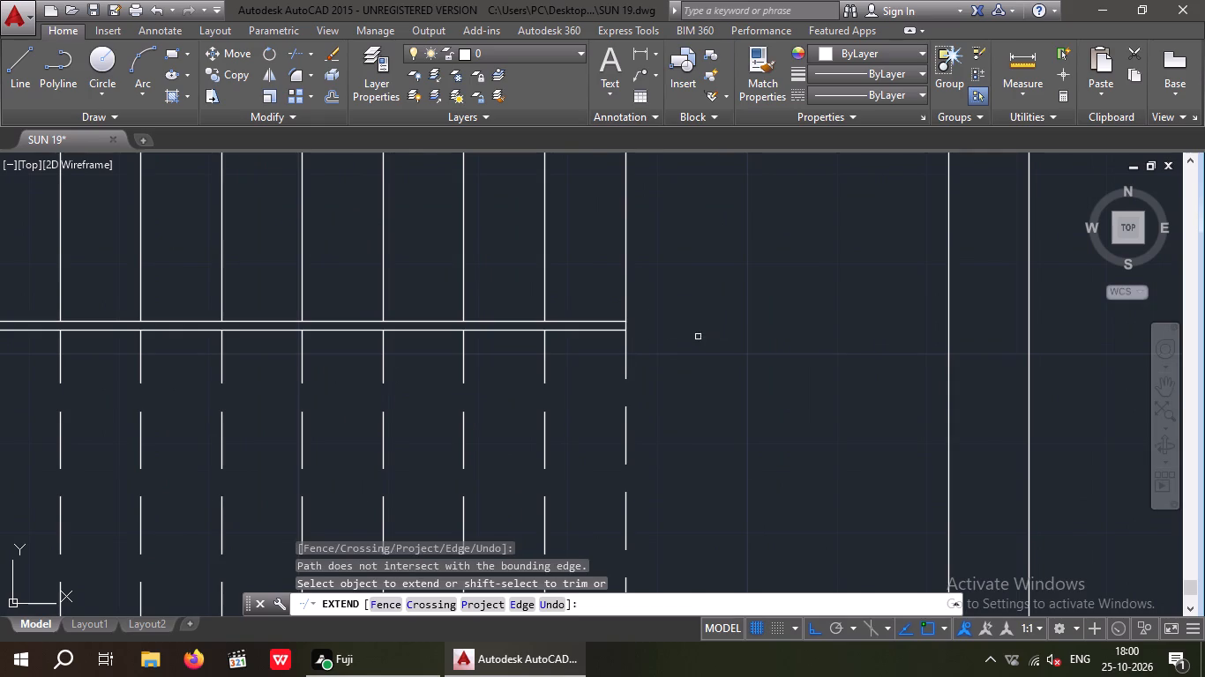
{"action": "key", "text": "Escape"}
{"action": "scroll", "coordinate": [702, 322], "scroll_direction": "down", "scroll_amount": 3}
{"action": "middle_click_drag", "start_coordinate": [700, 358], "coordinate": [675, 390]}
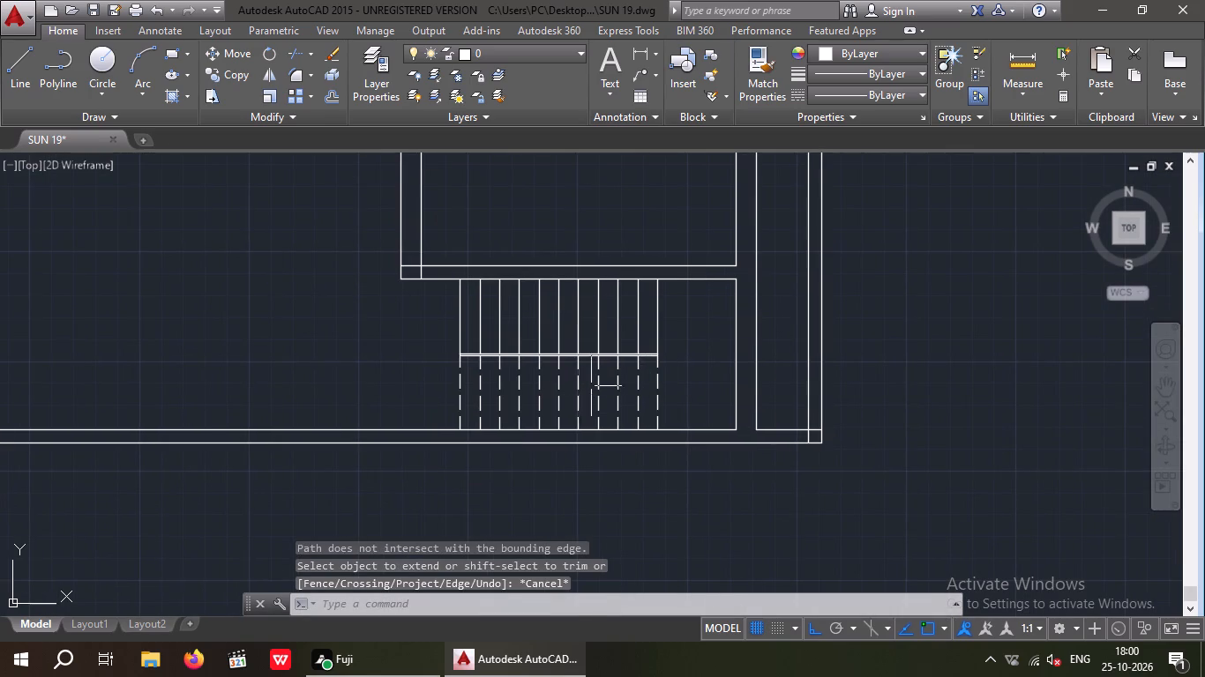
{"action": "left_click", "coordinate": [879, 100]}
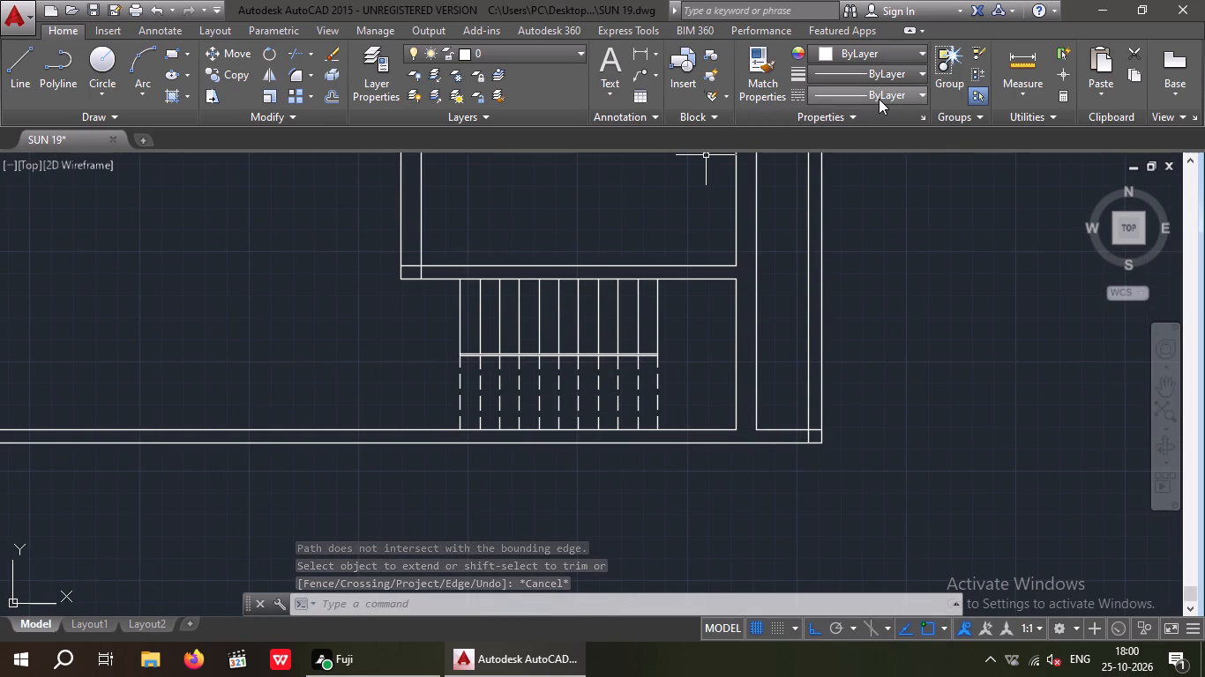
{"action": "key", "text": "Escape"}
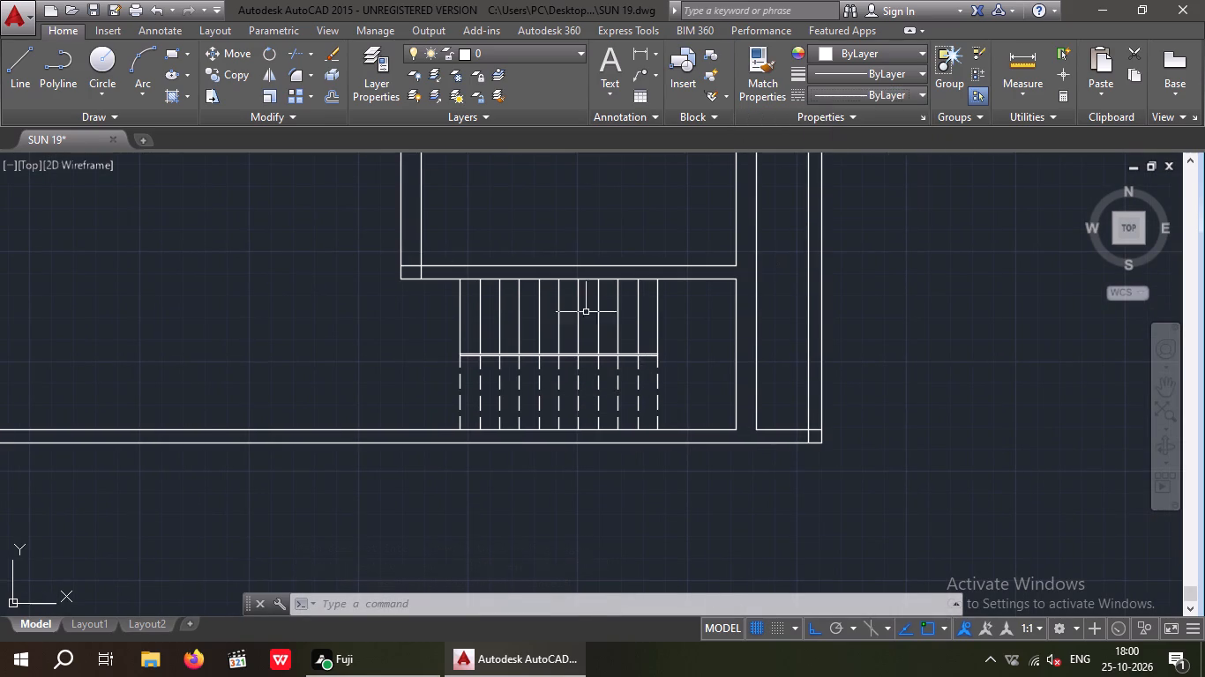
Draw the stair direction line from just outside the upper flight, across its treads, down the landing and back to the lower flight's middle.
{"action": "left_click", "coordinate": [17, 54]}
{"action": "scroll", "coordinate": [512, 321], "scroll_direction": "up", "scroll_amount": 2}
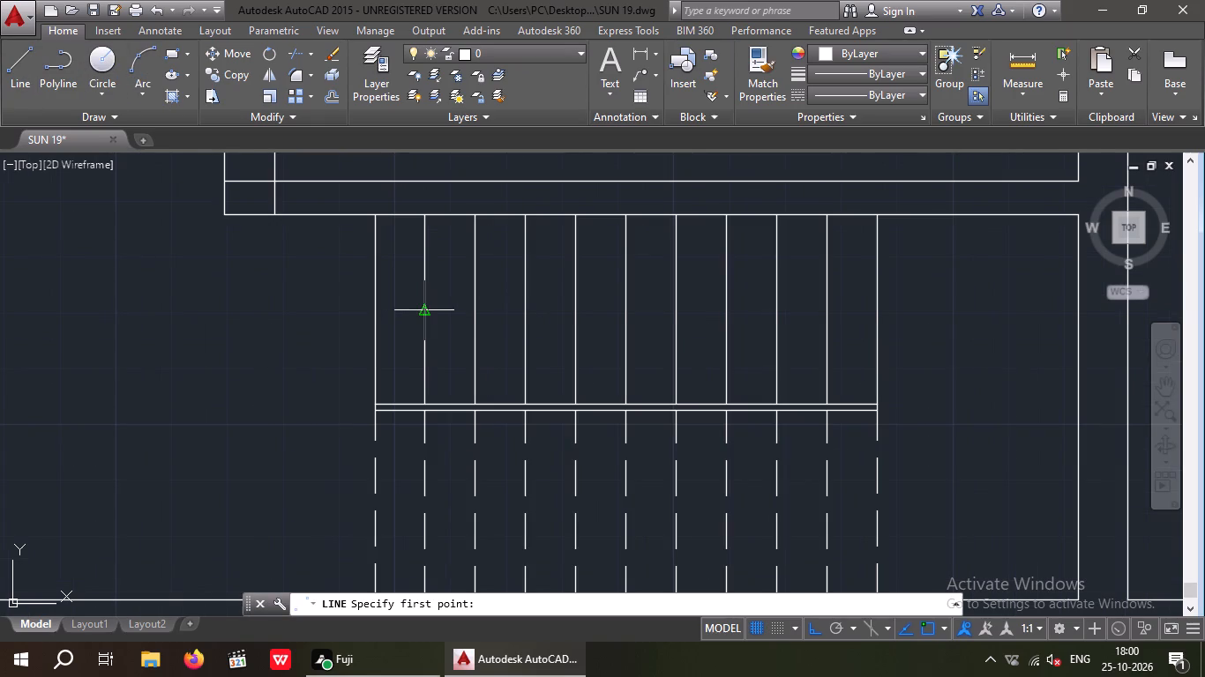
{"action": "left_click", "coordinate": [338, 310]}
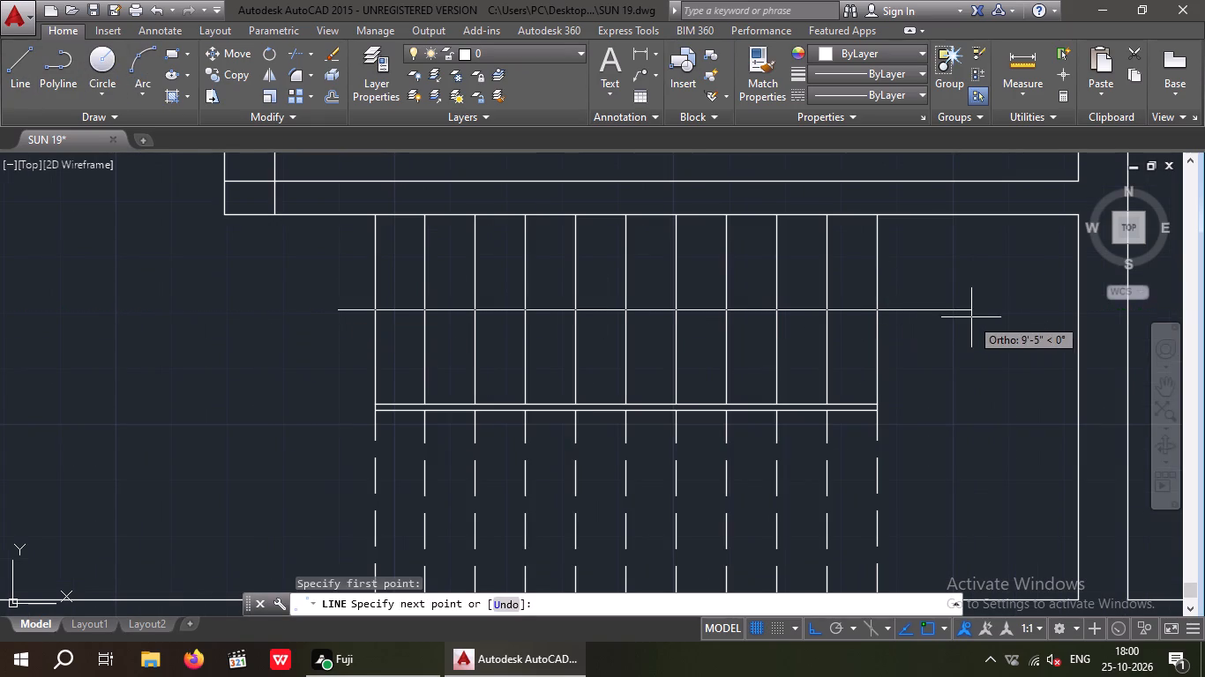
{"action": "middle_click_drag", "start_coordinate": [967, 319], "coordinate": [944, 265]}
{"action": "scroll", "coordinate": [942, 266], "scroll_direction": "down", "scroll_amount": 1}
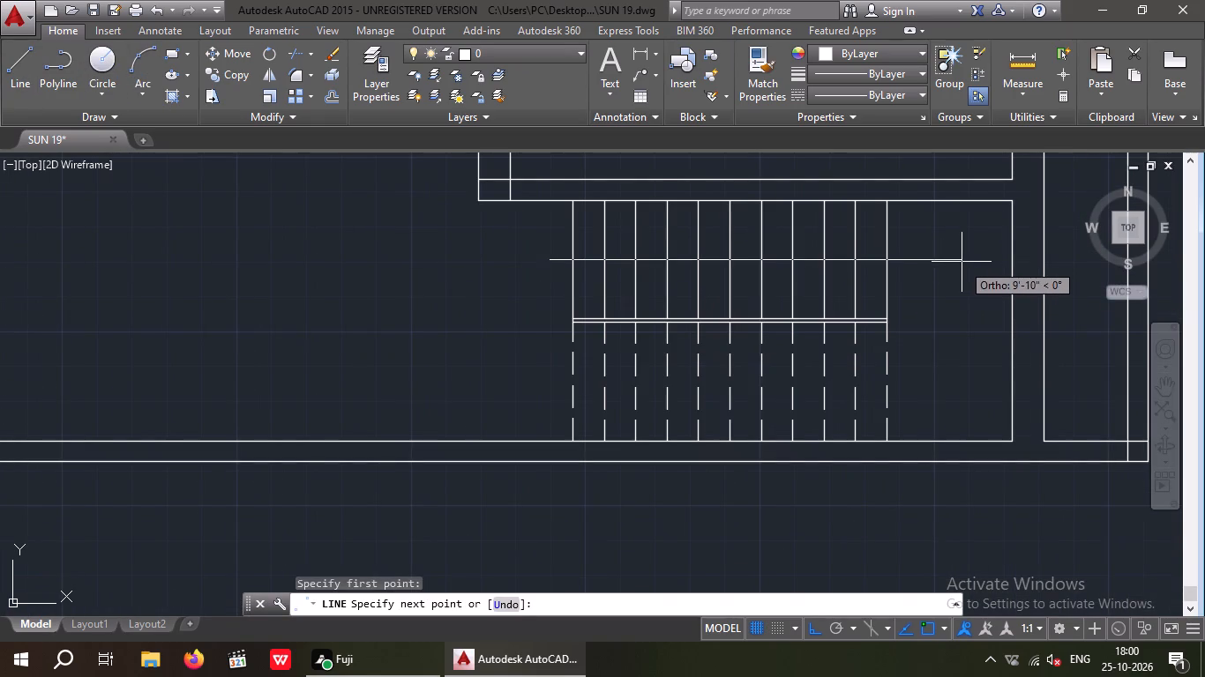
{"action": "left_click_drag", "start_coordinate": [954, 263], "coordinate": [956, 279]}
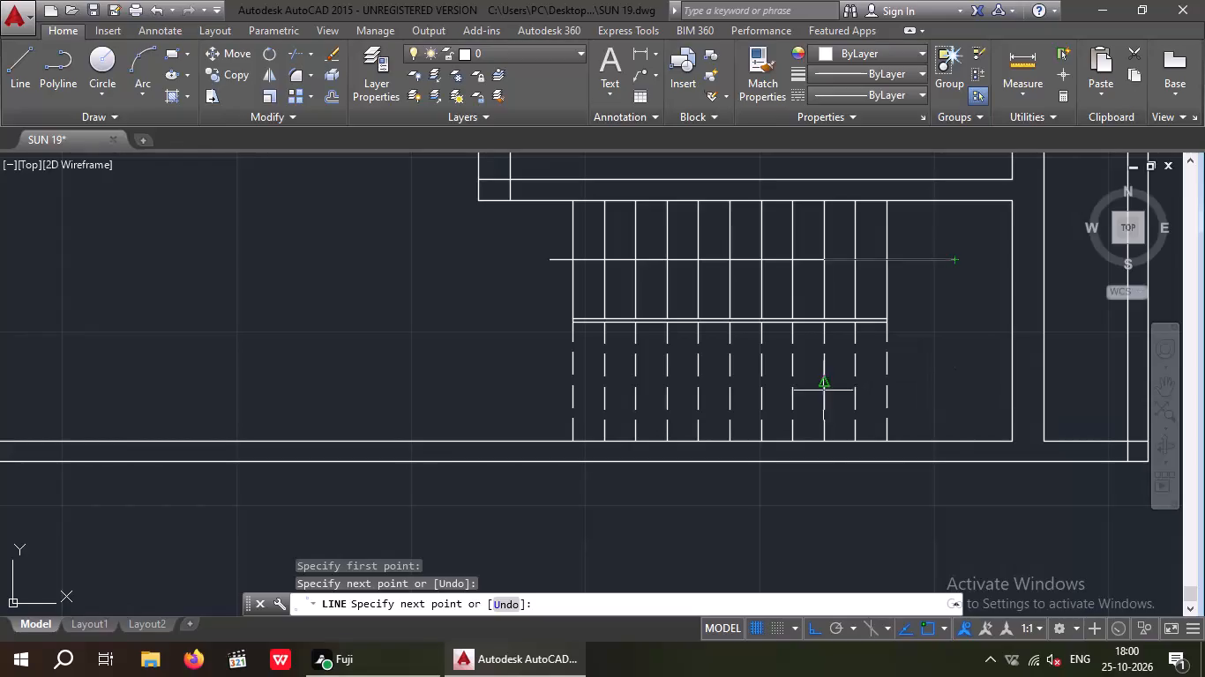
{"action": "left_click", "coordinate": [954, 379]}
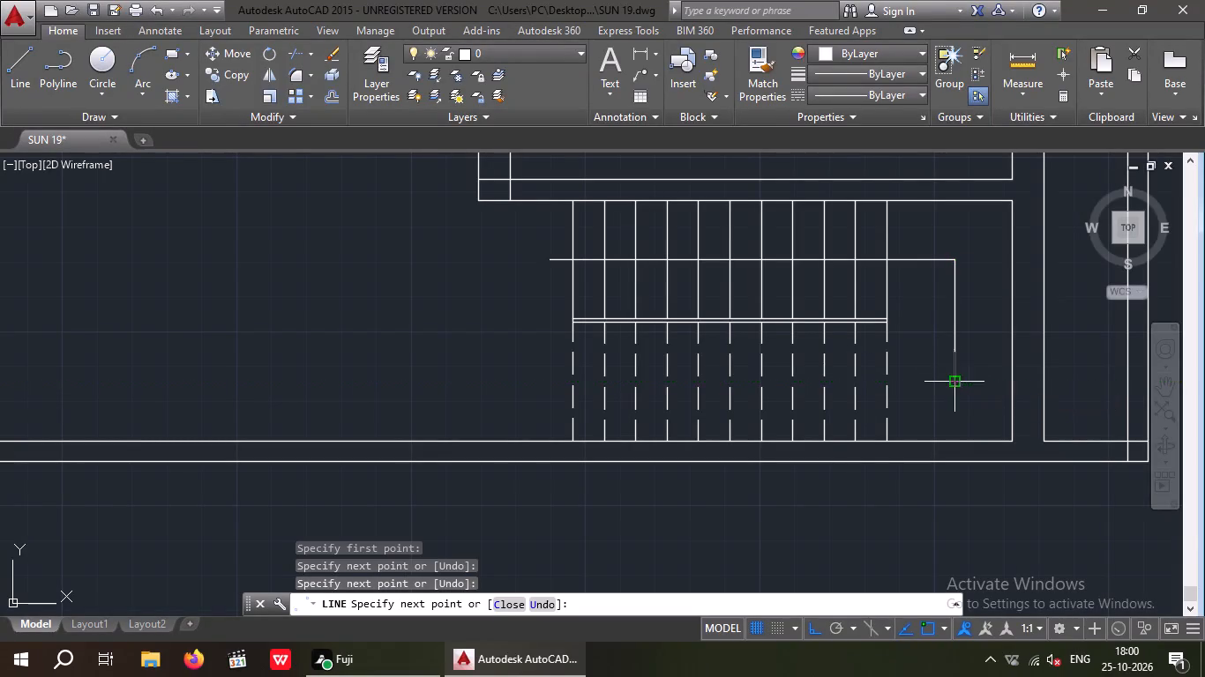
{"action": "scroll", "coordinate": [714, 383], "scroll_direction": "up", "scroll_amount": 2}
{"action": "left_click", "coordinate": [719, 368]}
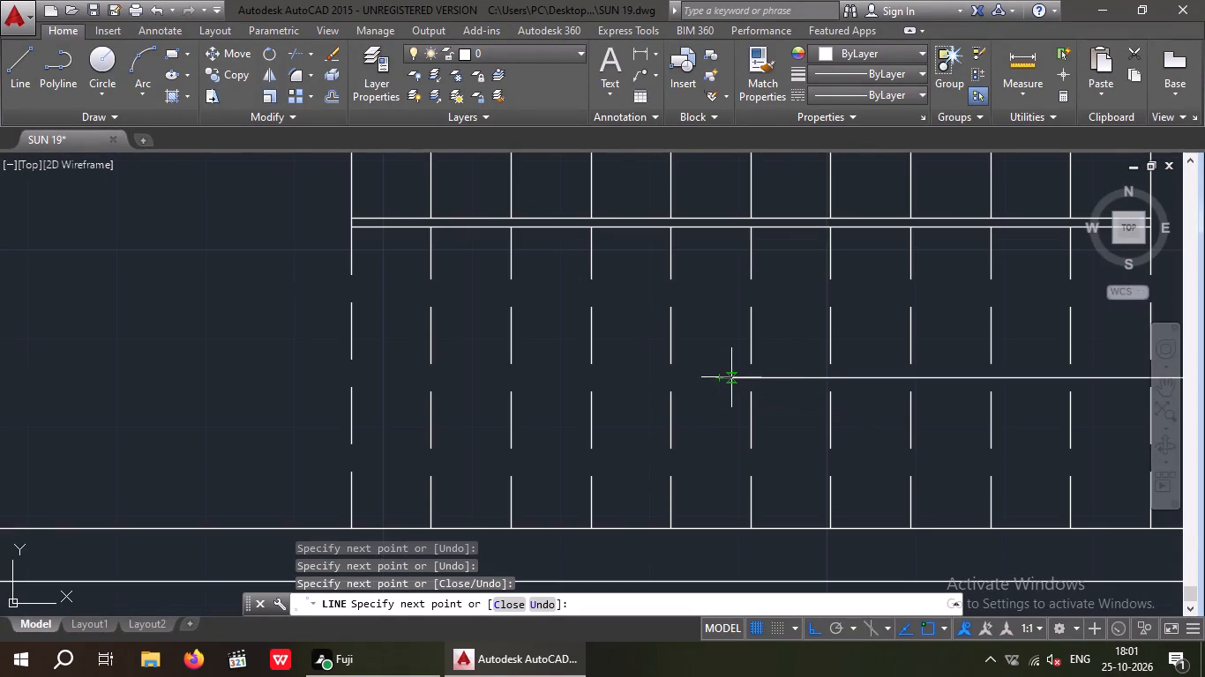
Draw two short slanted lines with Ortho off to form an arrowhead at the direction line's end in the lower flight.
{"action": "key", "text": "F8"}
{"action": "left_click", "coordinate": [813, 301]}
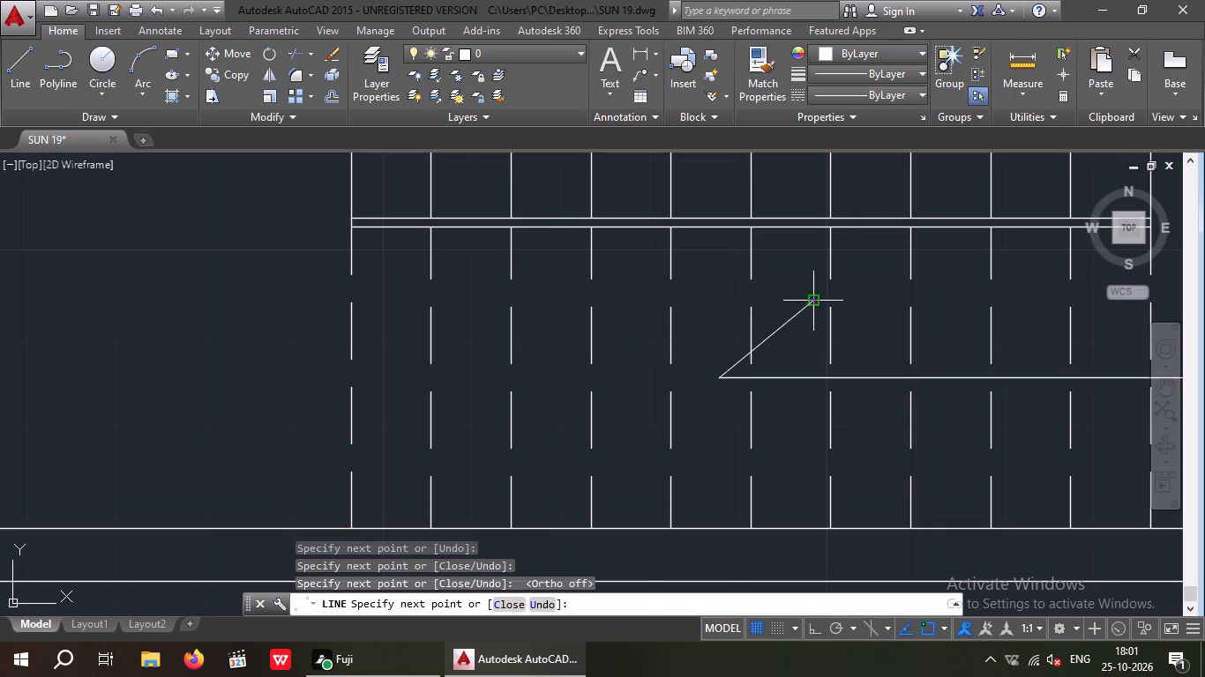
{"action": "key", "text": "space"}
{"action": "key", "text": "space"}
{"action": "left_click", "coordinate": [720, 378]}
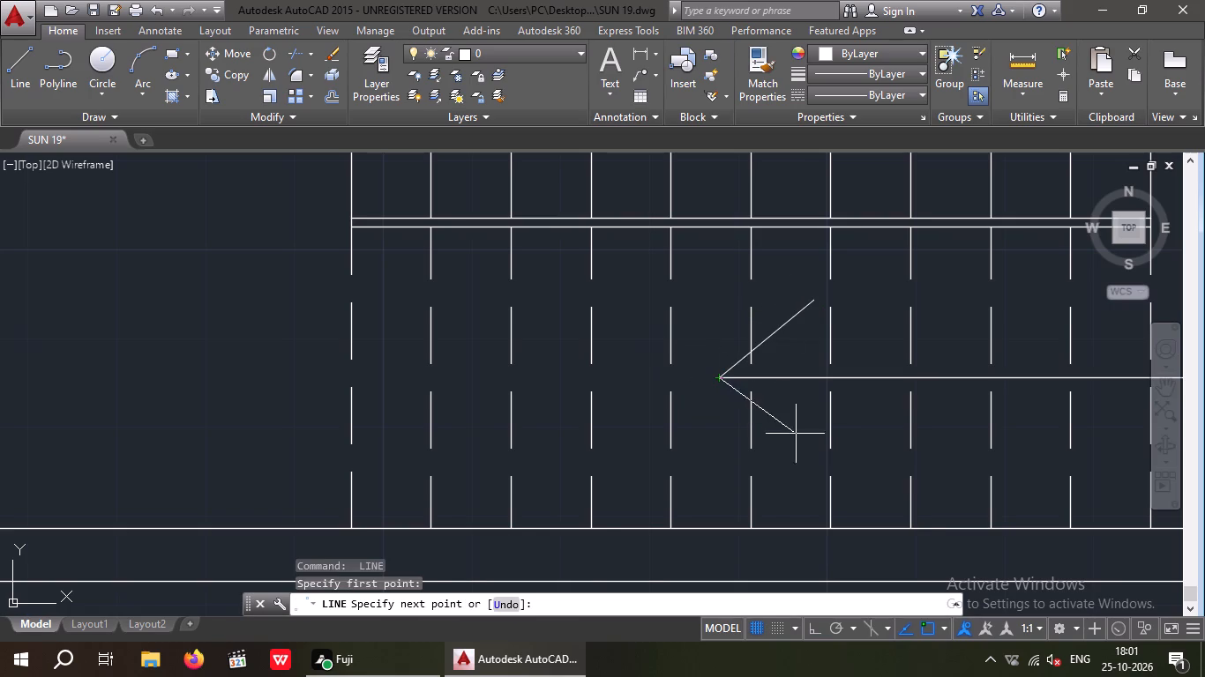
{"action": "left_click", "coordinate": [812, 434]}
{"action": "key", "text": "Escape"}
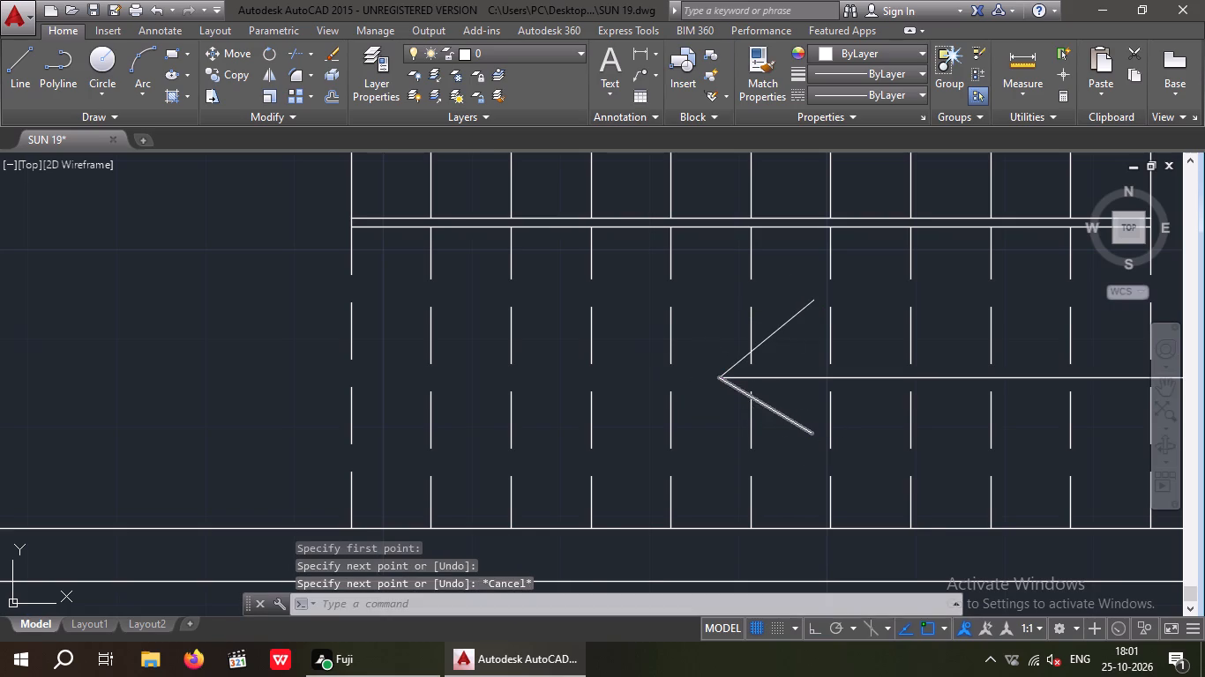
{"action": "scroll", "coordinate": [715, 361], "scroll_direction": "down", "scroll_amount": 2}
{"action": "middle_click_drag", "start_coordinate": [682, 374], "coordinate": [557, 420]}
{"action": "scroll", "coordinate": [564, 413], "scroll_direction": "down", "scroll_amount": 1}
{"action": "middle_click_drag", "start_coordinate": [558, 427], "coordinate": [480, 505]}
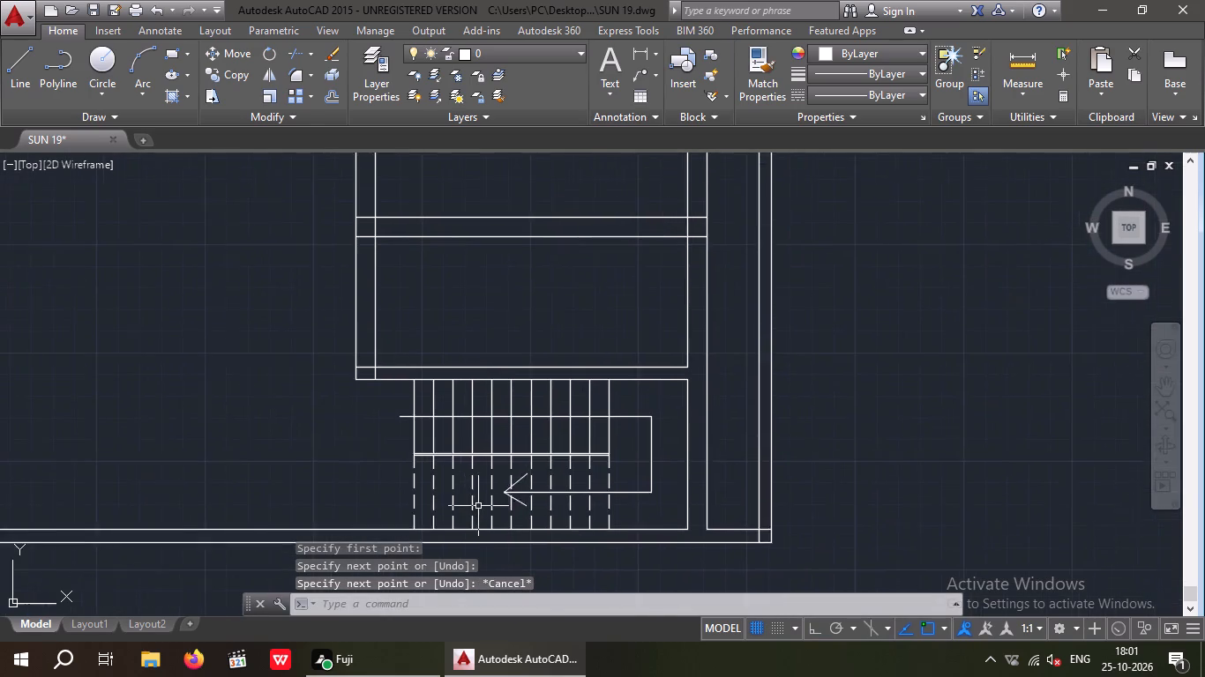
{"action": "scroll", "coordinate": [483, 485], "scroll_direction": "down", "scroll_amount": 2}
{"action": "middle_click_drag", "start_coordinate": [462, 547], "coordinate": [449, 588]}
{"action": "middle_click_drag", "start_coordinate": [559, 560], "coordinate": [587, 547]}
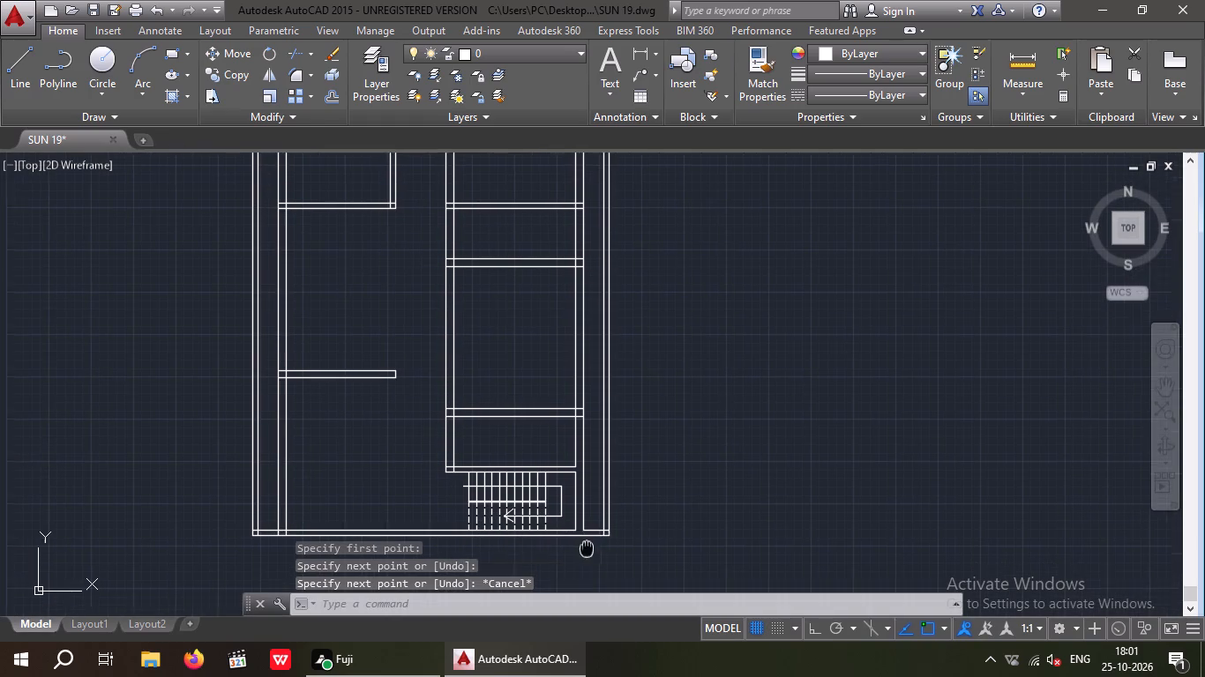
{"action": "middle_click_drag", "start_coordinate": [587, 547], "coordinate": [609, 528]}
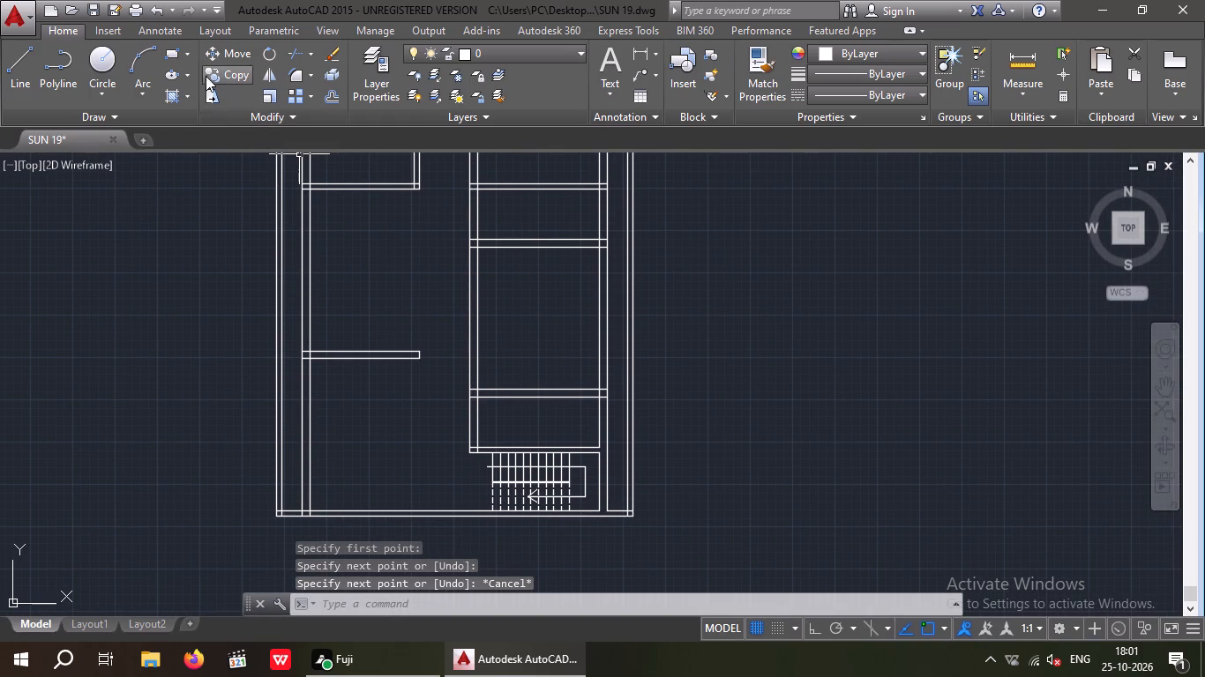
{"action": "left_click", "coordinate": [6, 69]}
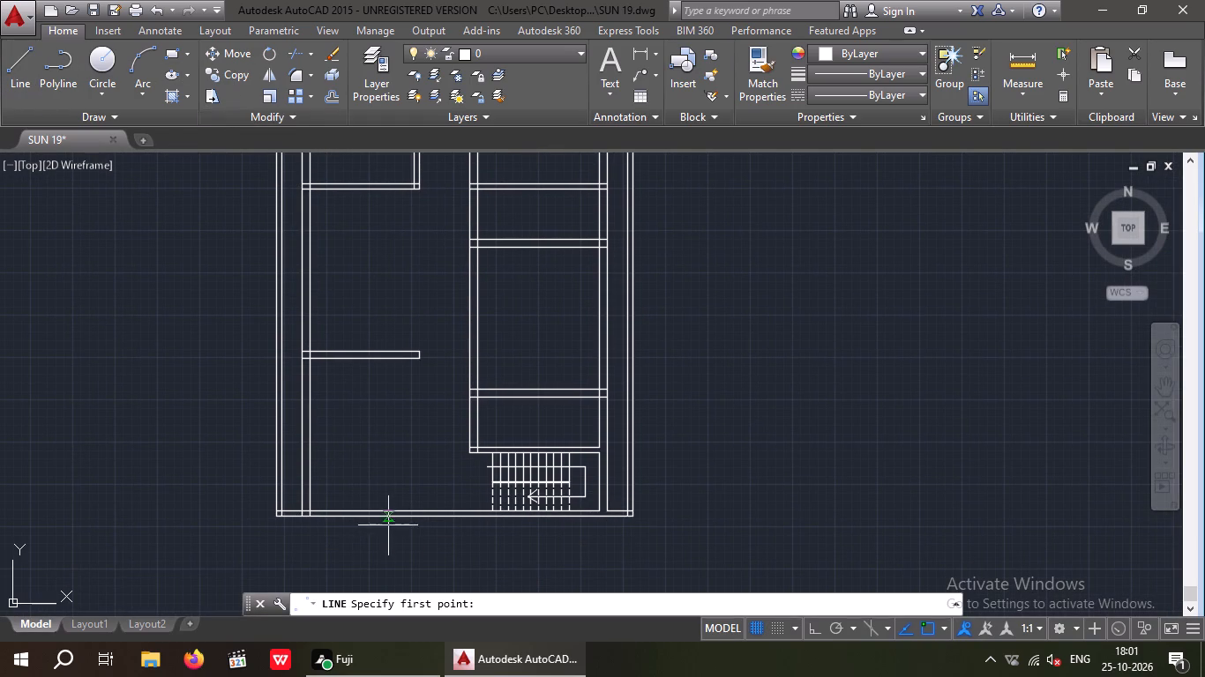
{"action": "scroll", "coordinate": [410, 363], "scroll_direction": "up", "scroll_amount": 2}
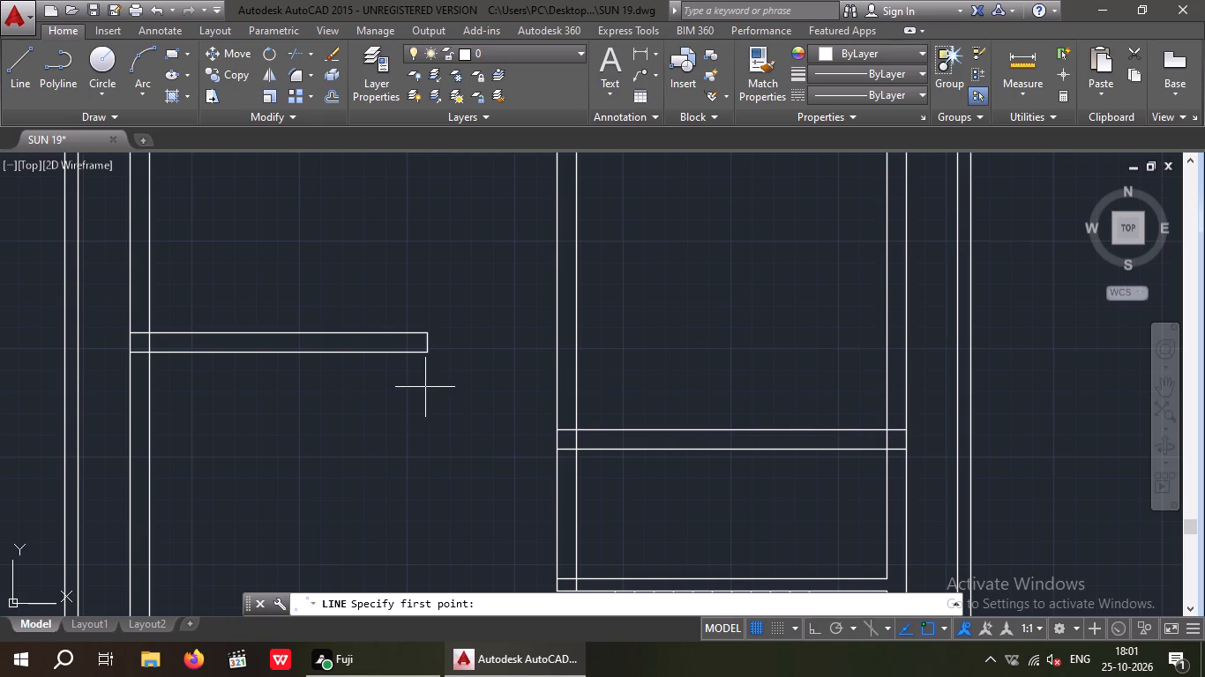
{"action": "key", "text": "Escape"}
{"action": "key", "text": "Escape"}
Offset the end line of the free-standing partition above the lower-left room 9" inward along the wall.
{"action": "key", "text": "o"}
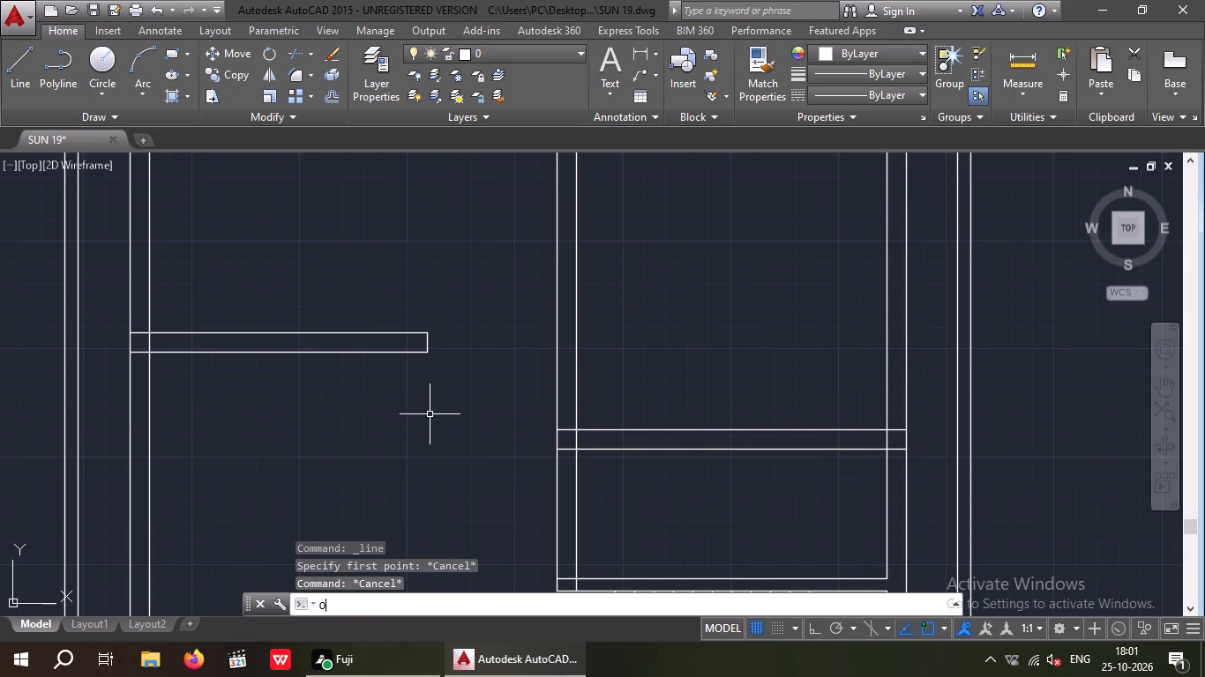
{"action": "key", "text": "Return"}
{"action": "key", "text": "9"}
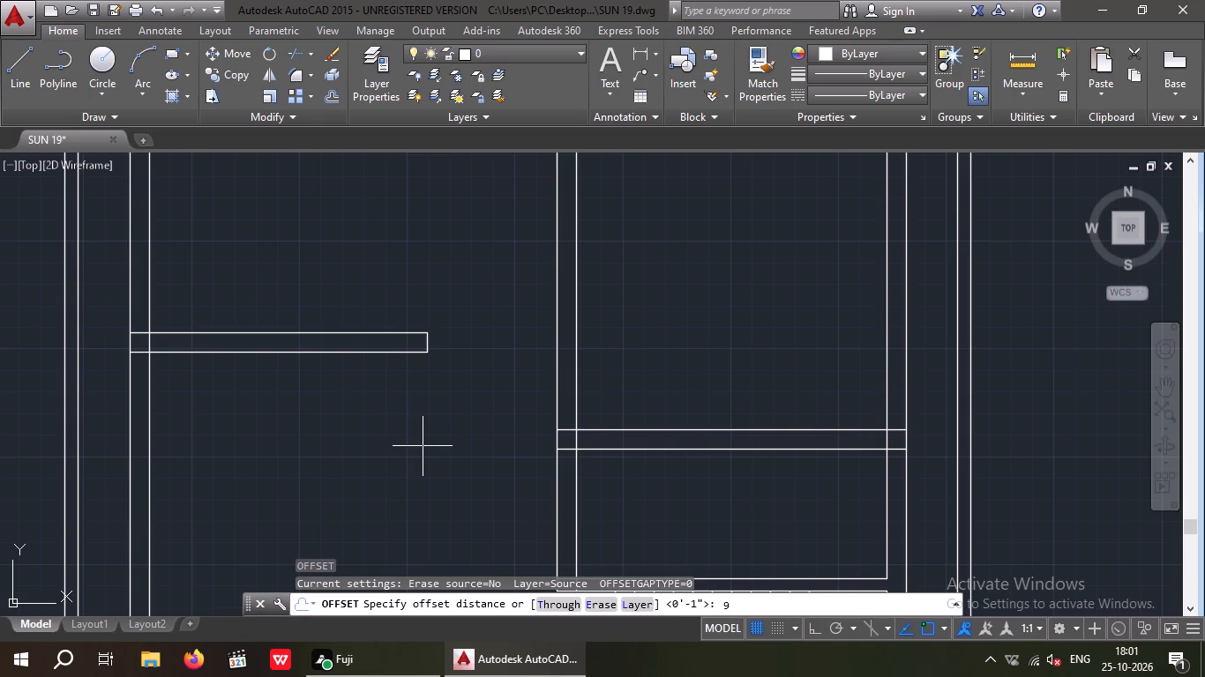
{"action": "key", "text": "shift+quotedbl"}
{"action": "key", "text": "Return"}
{"action": "left_click_drag", "start_coordinate": [427, 341], "coordinate": [389, 353]}
{"action": "left_click", "coordinate": [329, 364]}
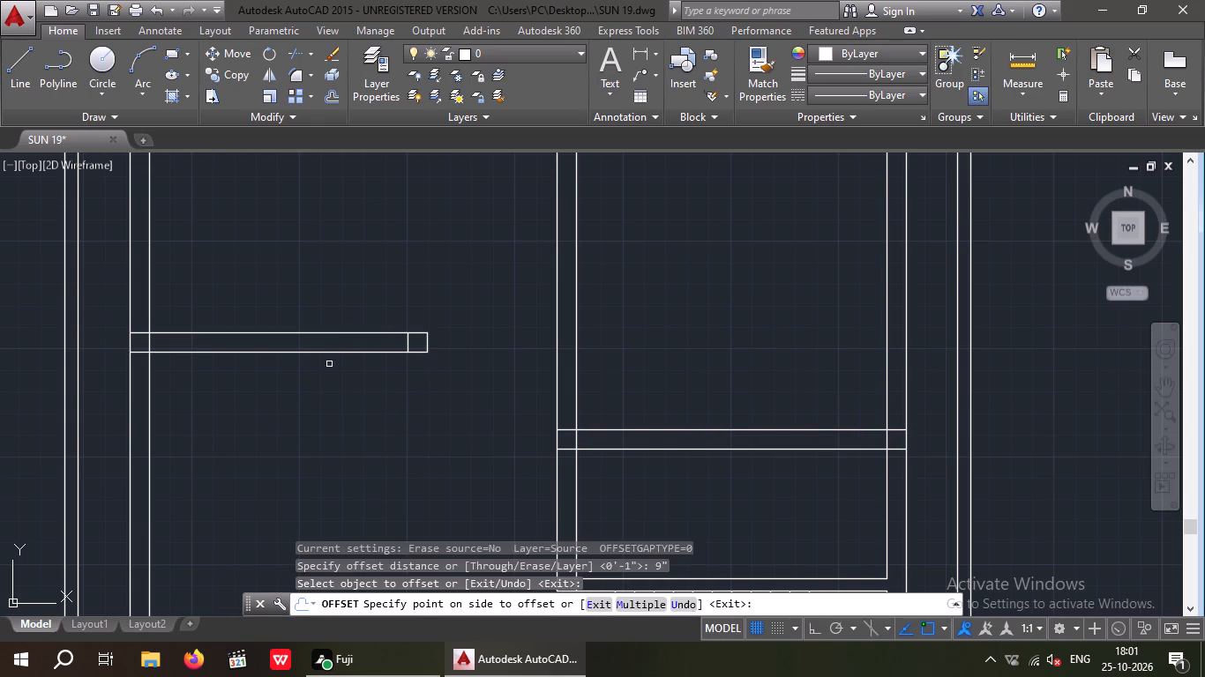
{"action": "key", "text": "Escape"}
{"action": "key", "text": "Escape"}
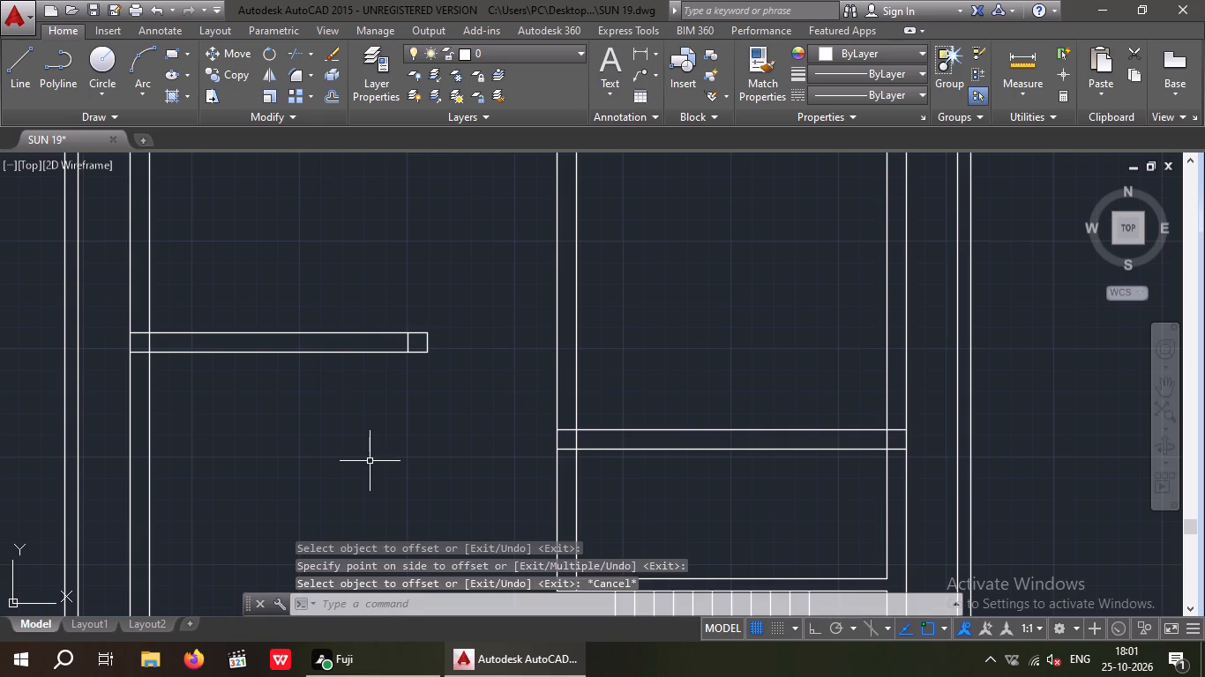
With Ortho on, draw a line 5' down from the offset line's lower end, continuing horizontally to the wall of the rooms opposite.
{"action": "key", "text": "l"}
{"action": "key", "text": "space"}
{"action": "left_click_drag", "start_coordinate": [405, 352], "coordinate": [405, 368]}
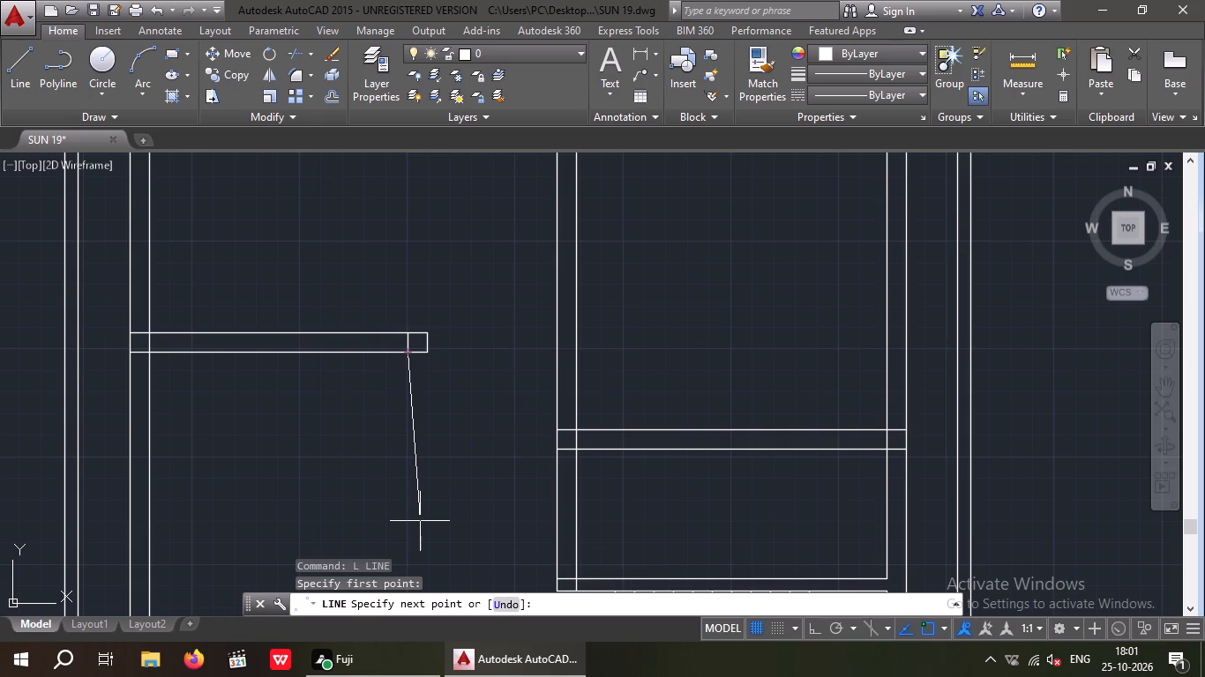
{"action": "key", "text": "F8"}
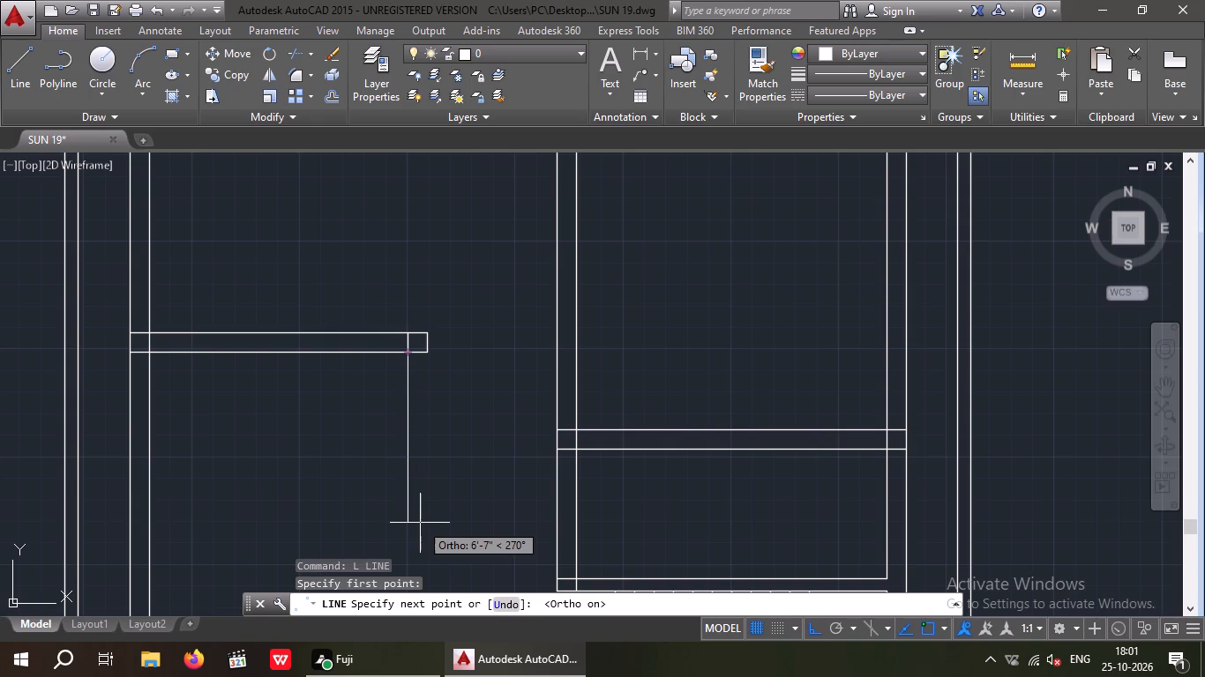
{"action": "key", "text": "5"}
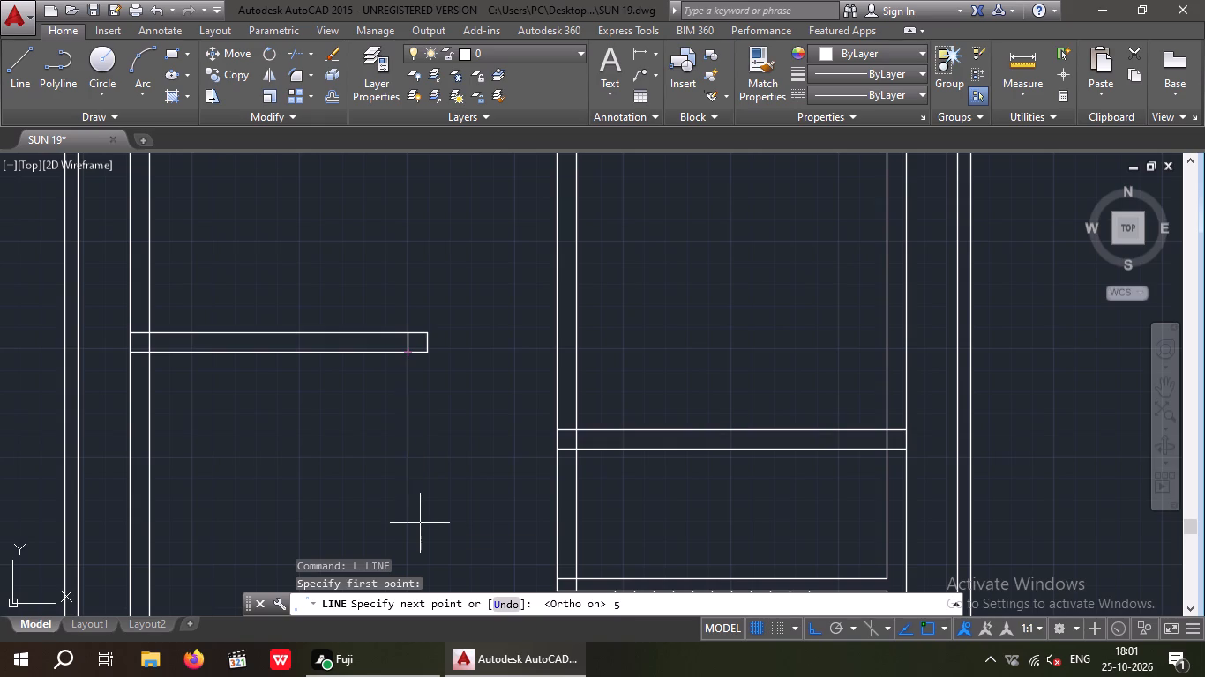
{"action": "key", "text": "apostrophe"}
{"action": "key", "text": "Return"}
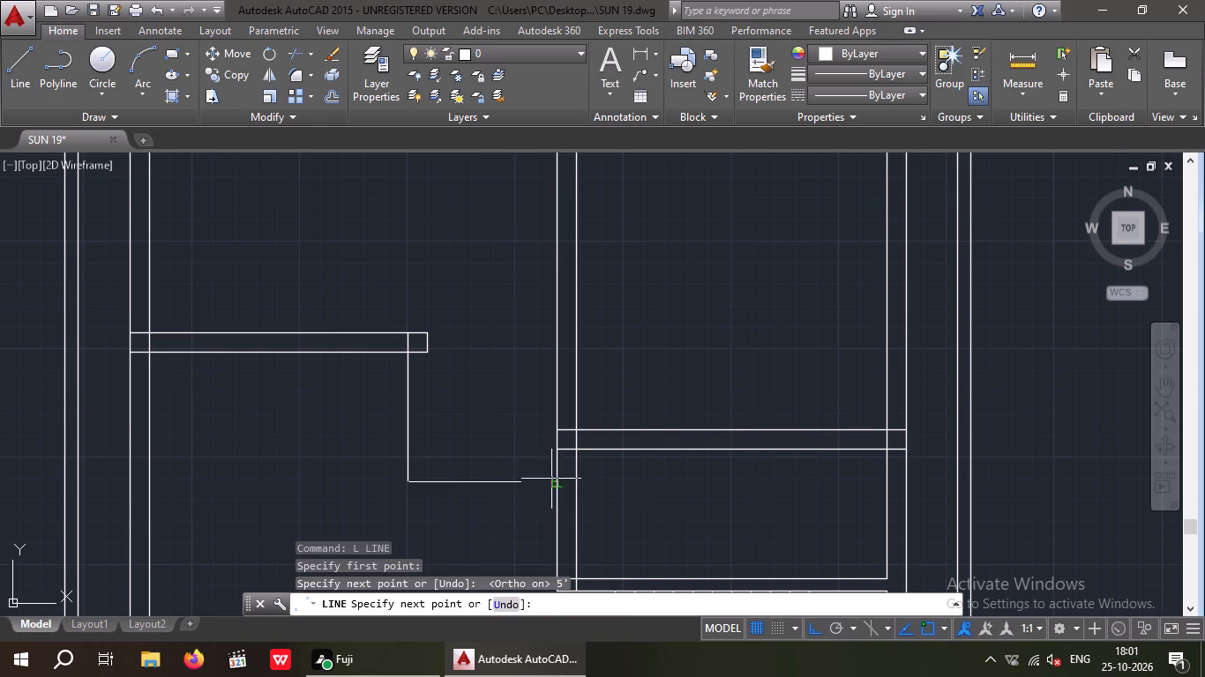
{"action": "scroll", "coordinate": [555, 478], "scroll_direction": "up", "scroll_amount": 1}
{"action": "left_click", "coordinate": [552, 480]}
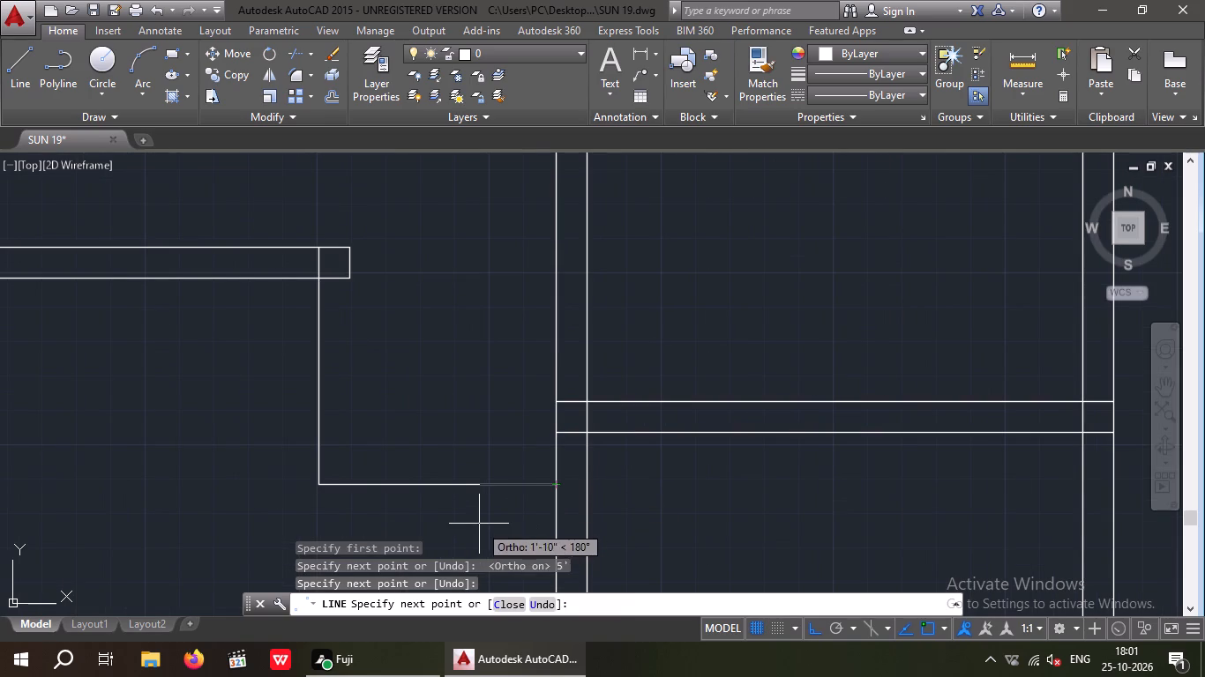
{"action": "key", "text": "Escape"}
Erase the short 9" offset reference line inside the partition's end.
{"action": "scroll", "coordinate": [291, 252], "scroll_direction": "up", "scroll_amount": 4}
{"action": "left_click_drag", "start_coordinate": [408, 238], "coordinate": [312, 263]}
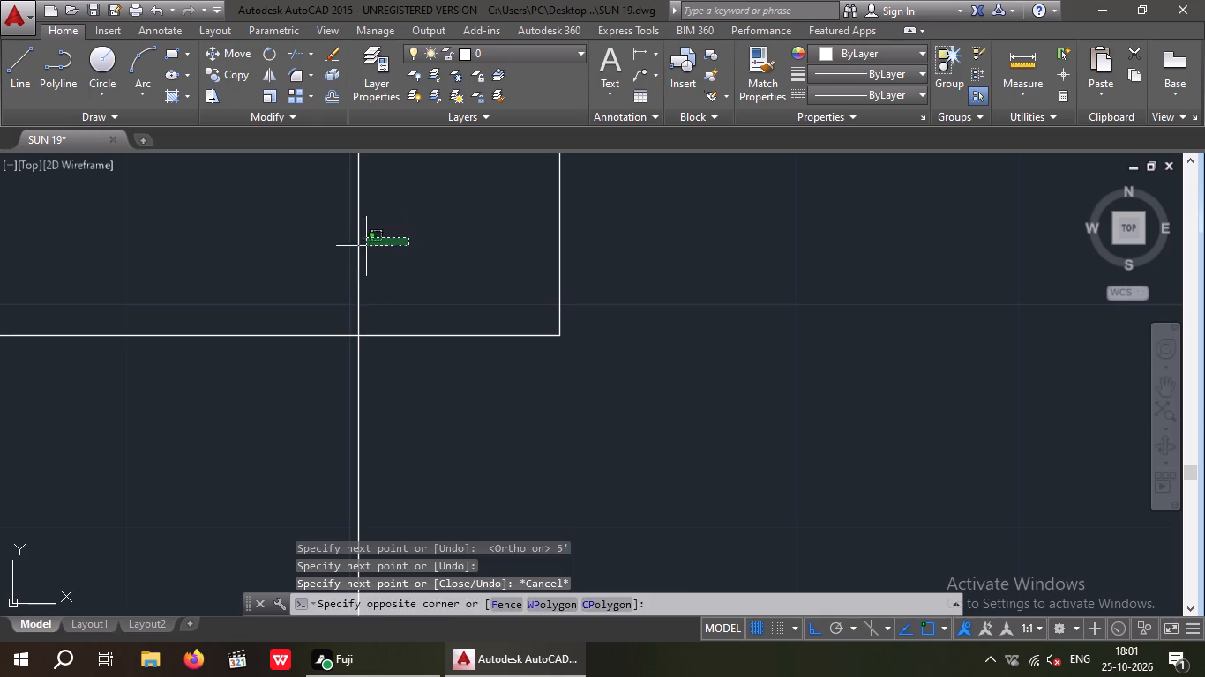
{"action": "left_click_drag", "start_coordinate": [312, 263], "coordinate": [303, 269]}
{"action": "left_click", "coordinate": [302, 269]}
{"action": "key", "text": "Delete"}
Offset the new horizontal line downward twice at 9" spacing.
{"action": "scroll", "coordinate": [280, 291], "scroll_direction": "down", "scroll_amount": 5}
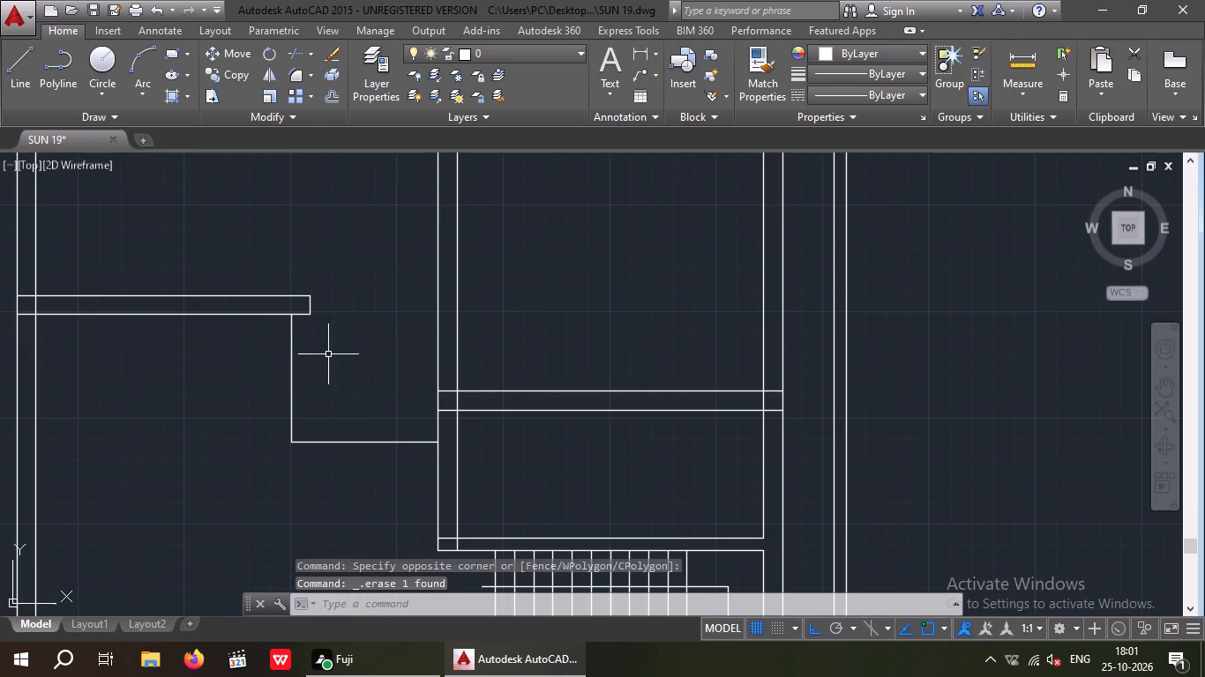
{"action": "key", "text": "Escape"}
{"action": "key", "text": "Escape"}
{"action": "key", "text": "o"}
{"action": "key", "text": "Return"}
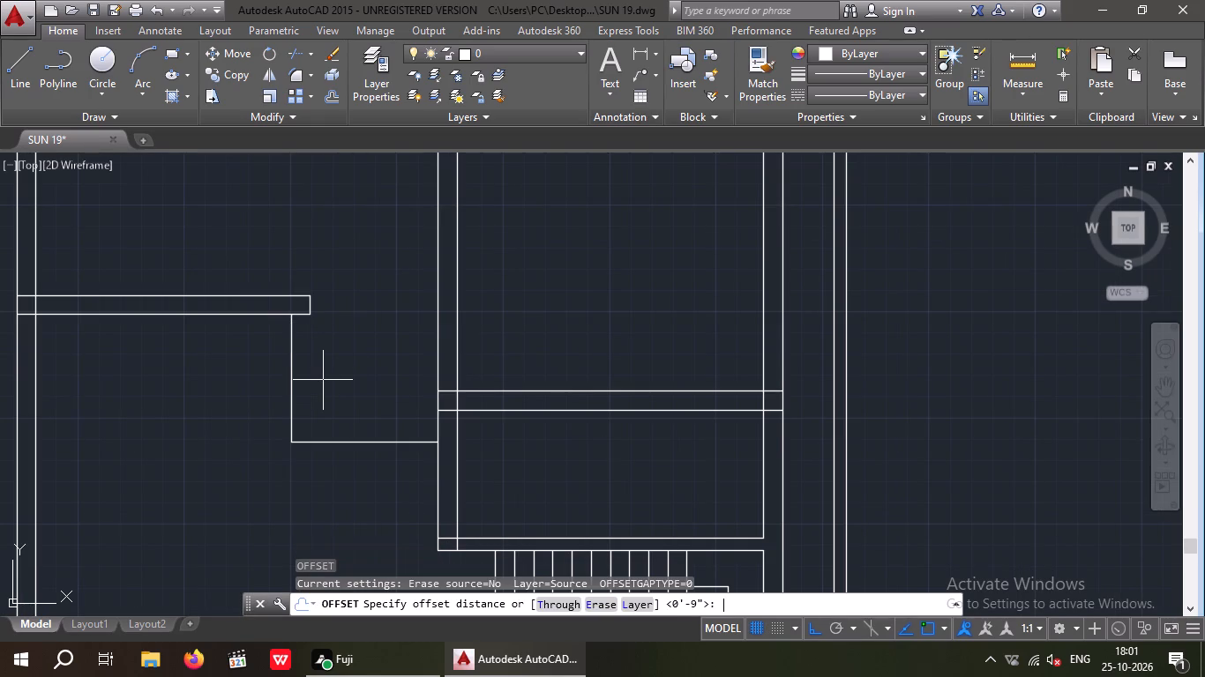
{"action": "type", "text": "9\""}
{"action": "key", "text": "Return"}
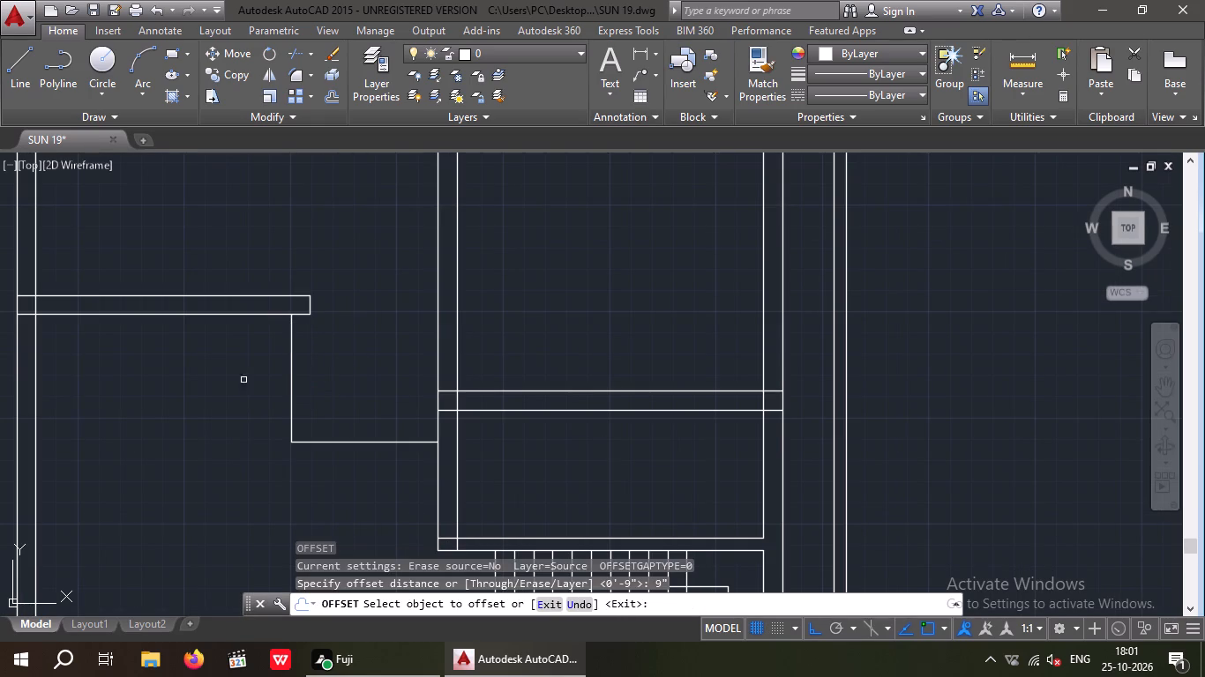
{"action": "left_click_drag", "start_coordinate": [357, 443], "coordinate": [365, 461]}
{"action": "left_click", "coordinate": [366, 466]}
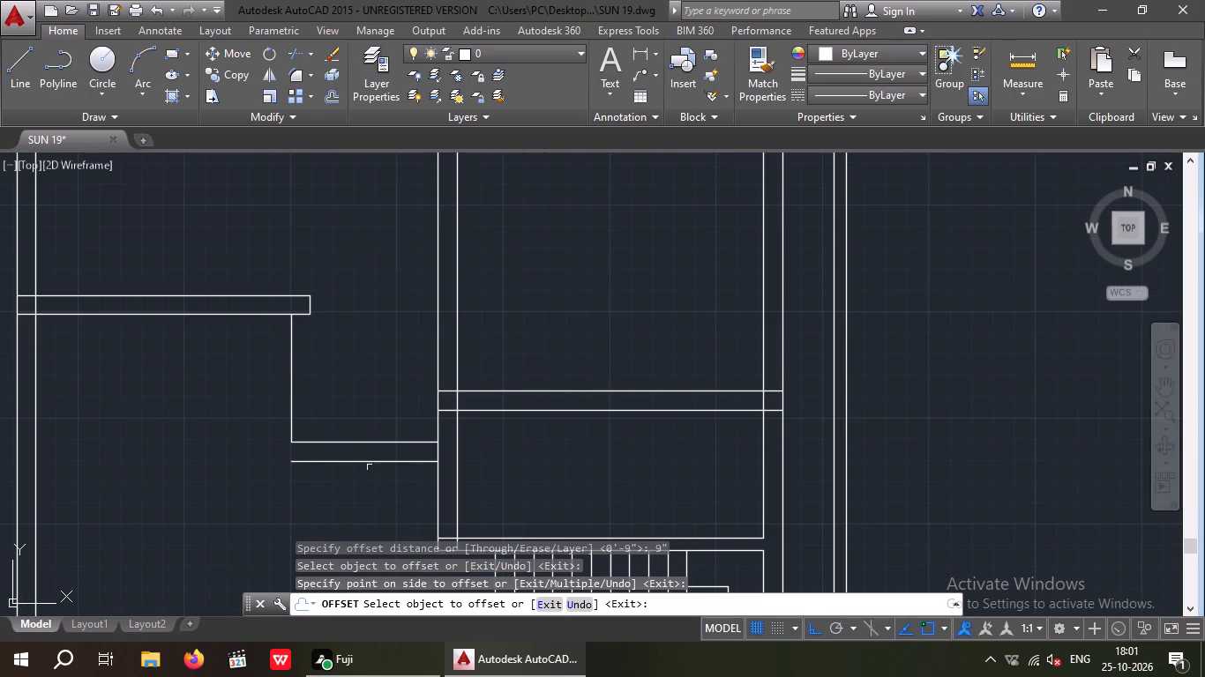
{"action": "left_click_drag", "start_coordinate": [358, 462], "coordinate": [362, 475]}
{"action": "left_click", "coordinate": [363, 480]}
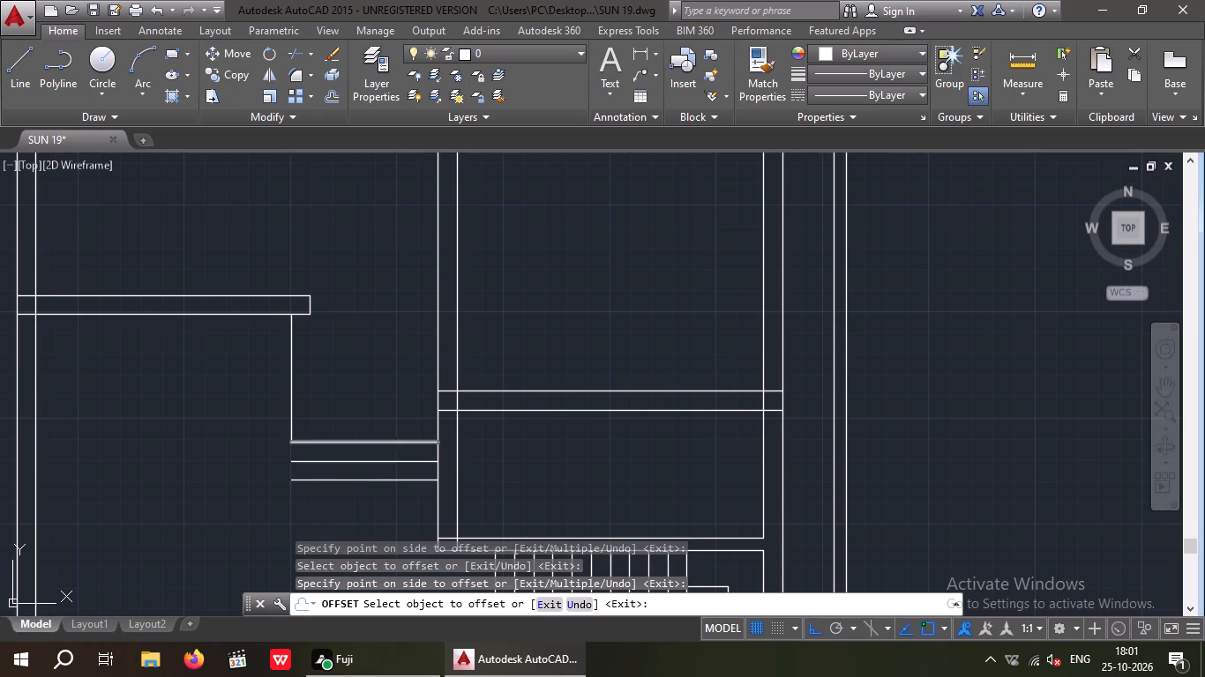
Offset the new 5' vertical line twice at 9" spacing, toward the lower-left room.
{"action": "left_click_drag", "start_coordinate": [290, 408], "coordinate": [273, 413]}
{"action": "left_click", "coordinate": [268, 414]}
{"action": "left_click_drag", "start_coordinate": [271, 411], "coordinate": [254, 413]}
{"action": "left_click", "coordinate": [244, 414]}
{"action": "key", "text": "Escape"}
{"action": "key", "text": "Escape"}
{"action": "key", "text": "Escape"}
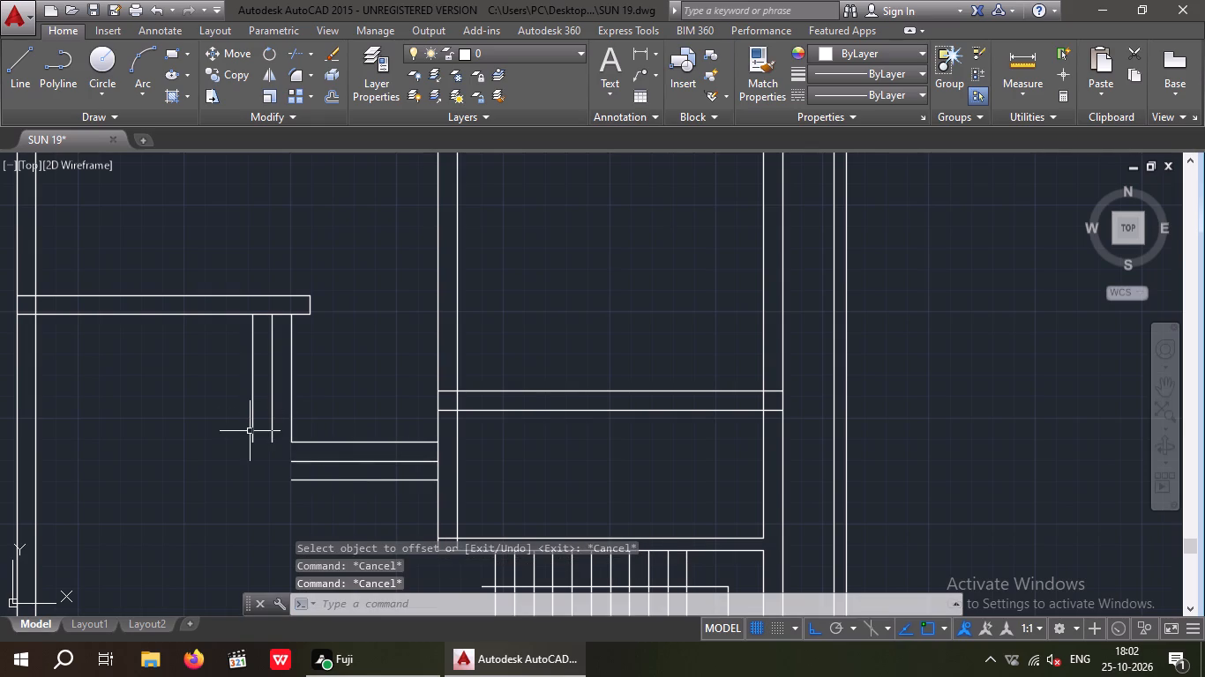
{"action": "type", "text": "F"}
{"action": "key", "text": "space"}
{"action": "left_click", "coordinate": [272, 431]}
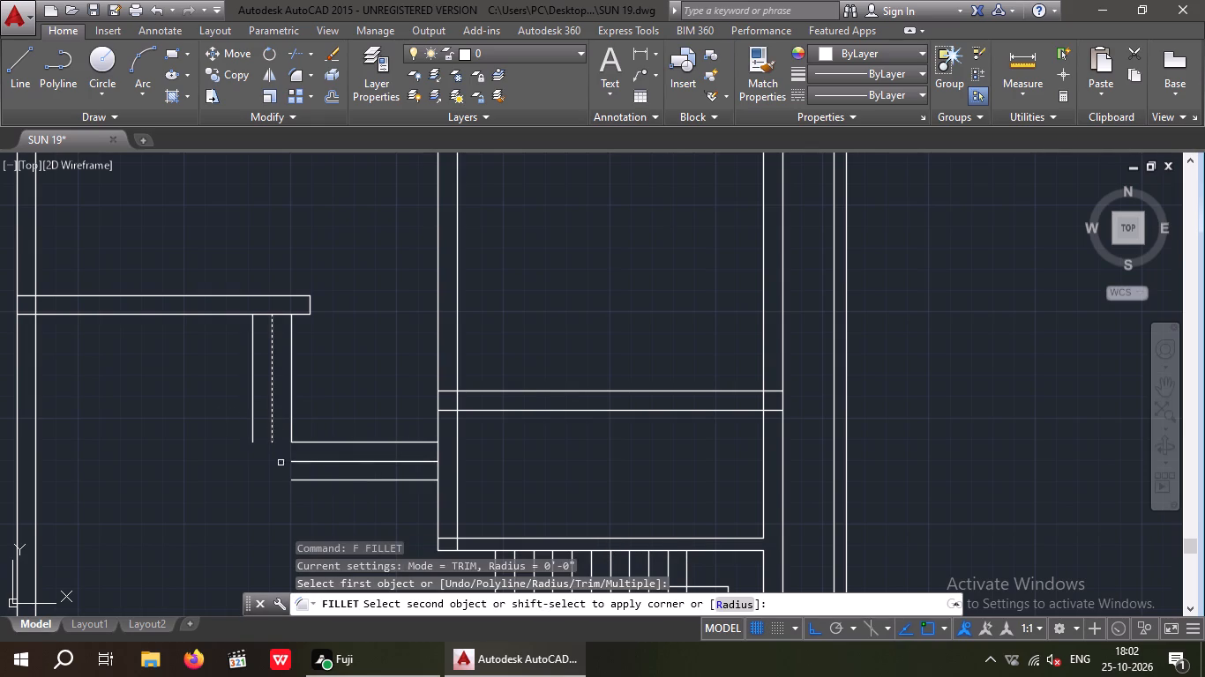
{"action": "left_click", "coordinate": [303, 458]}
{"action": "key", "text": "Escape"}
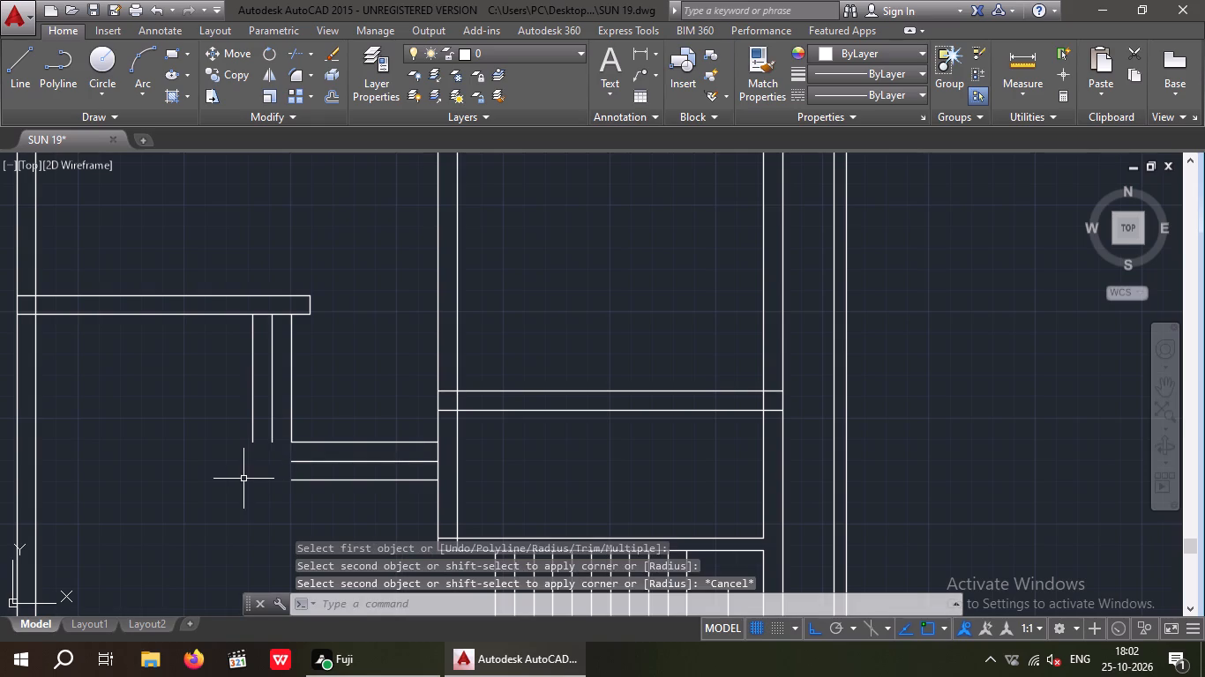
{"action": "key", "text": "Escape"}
Fillet the first offset vertical line and first offset horizontal line with radius 0 to form a square corner.
{"action": "key", "text": "f"}
{"action": "key", "text": "space"}
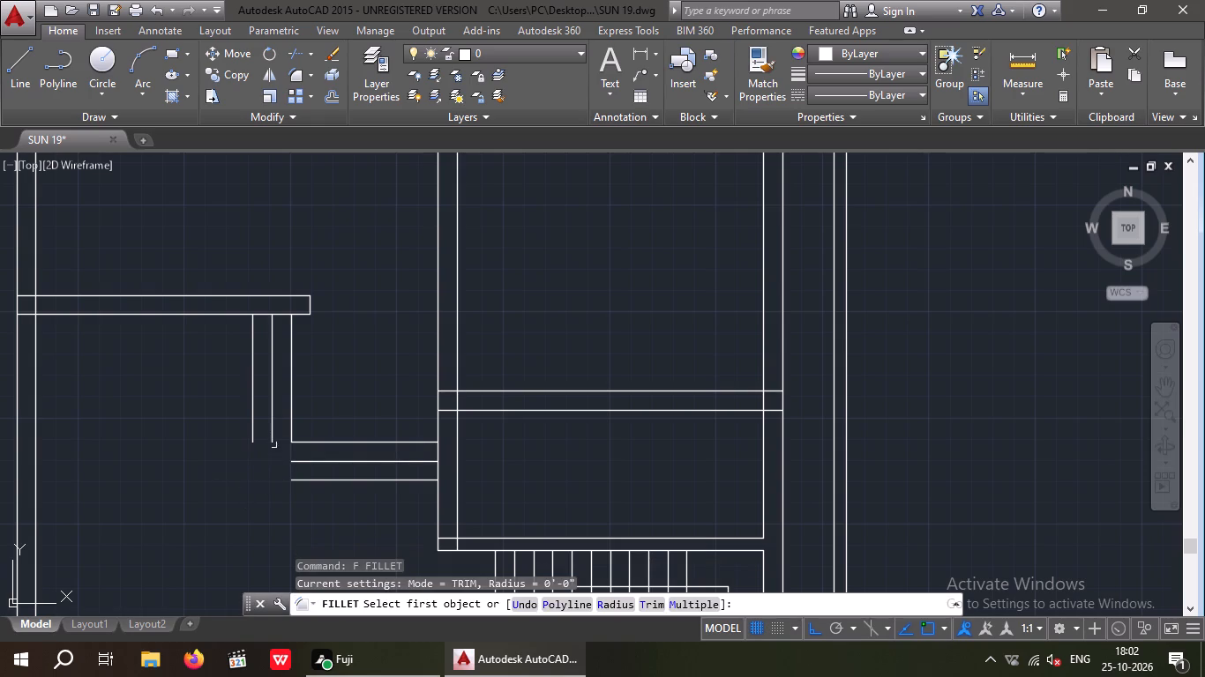
{"action": "left_click", "coordinate": [271, 429]}
{"action": "left_click", "coordinate": [298, 459]}
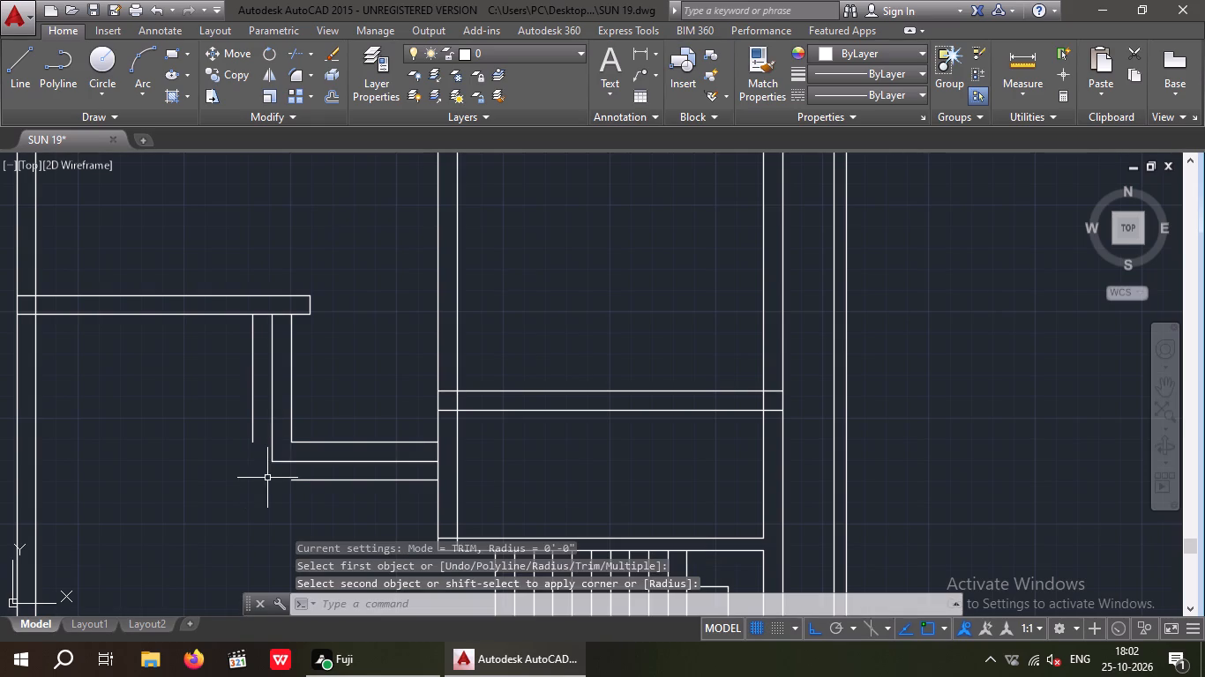
Fillet the outermost offset vertical and lowest offset horizontal step lines with radius 0 to form a square corner.
{"action": "key", "text": "space"}
{"action": "left_click", "coordinate": [253, 436]}
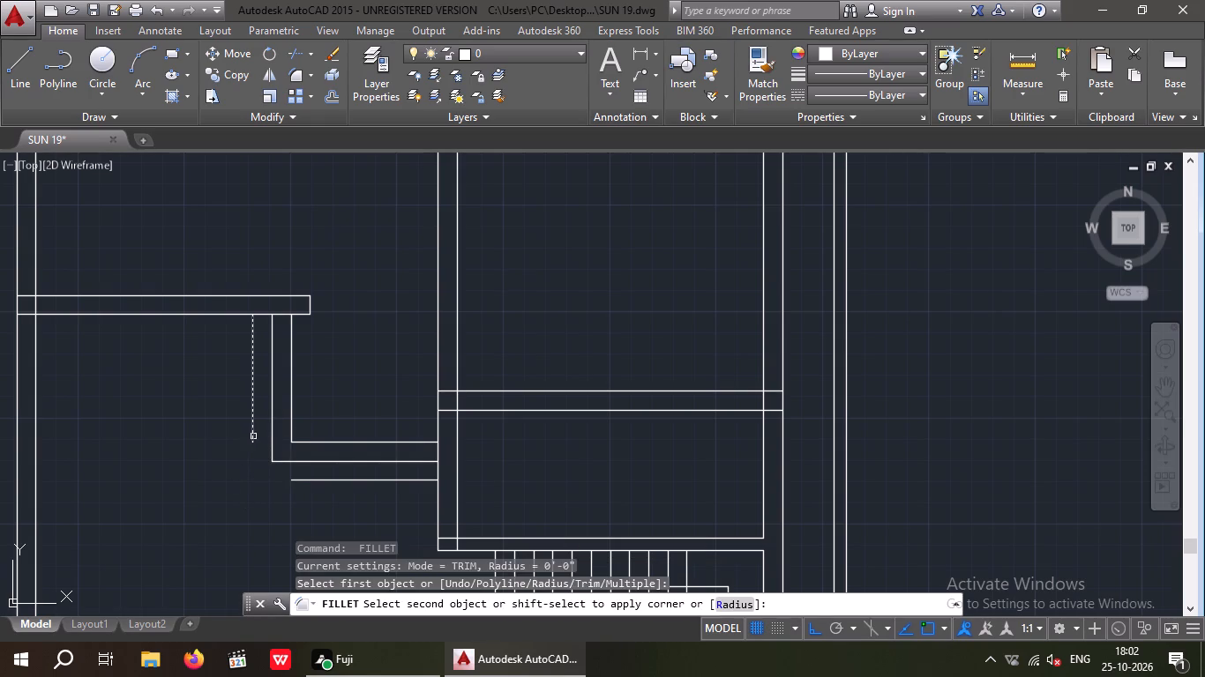
{"action": "left_click", "coordinate": [300, 483]}
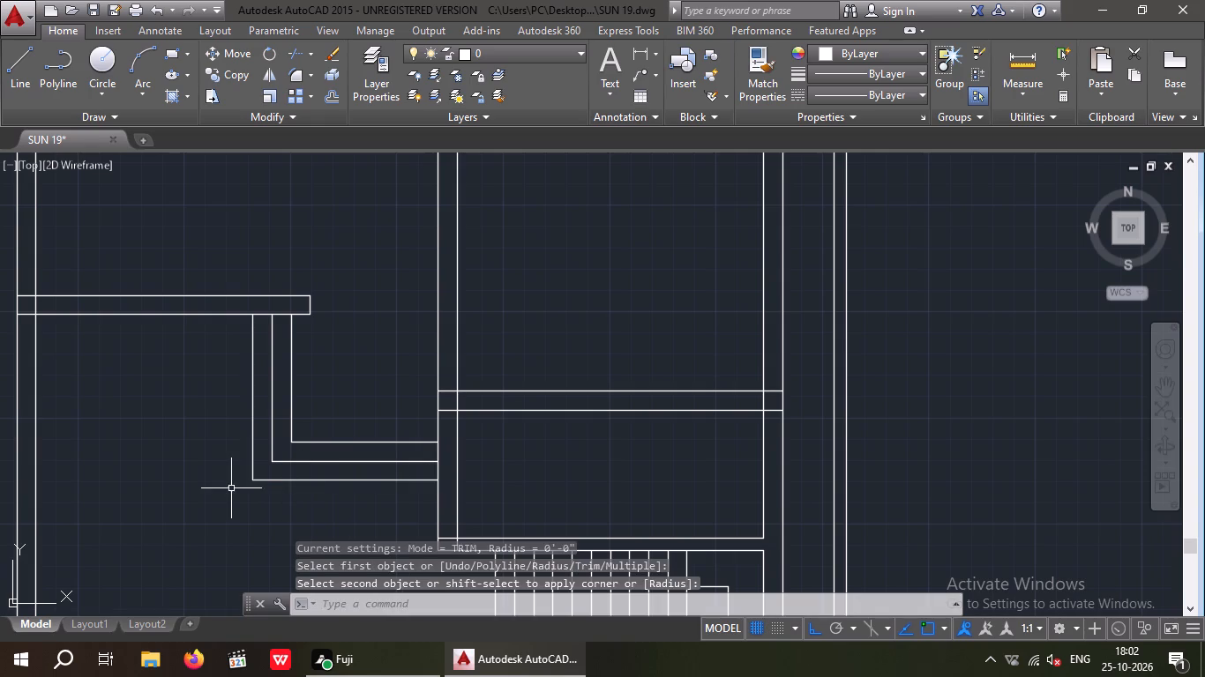
{"action": "key", "text": "Escape"}
{"action": "scroll", "coordinate": [185, 393], "scroll_direction": "down", "scroll_amount": 2}
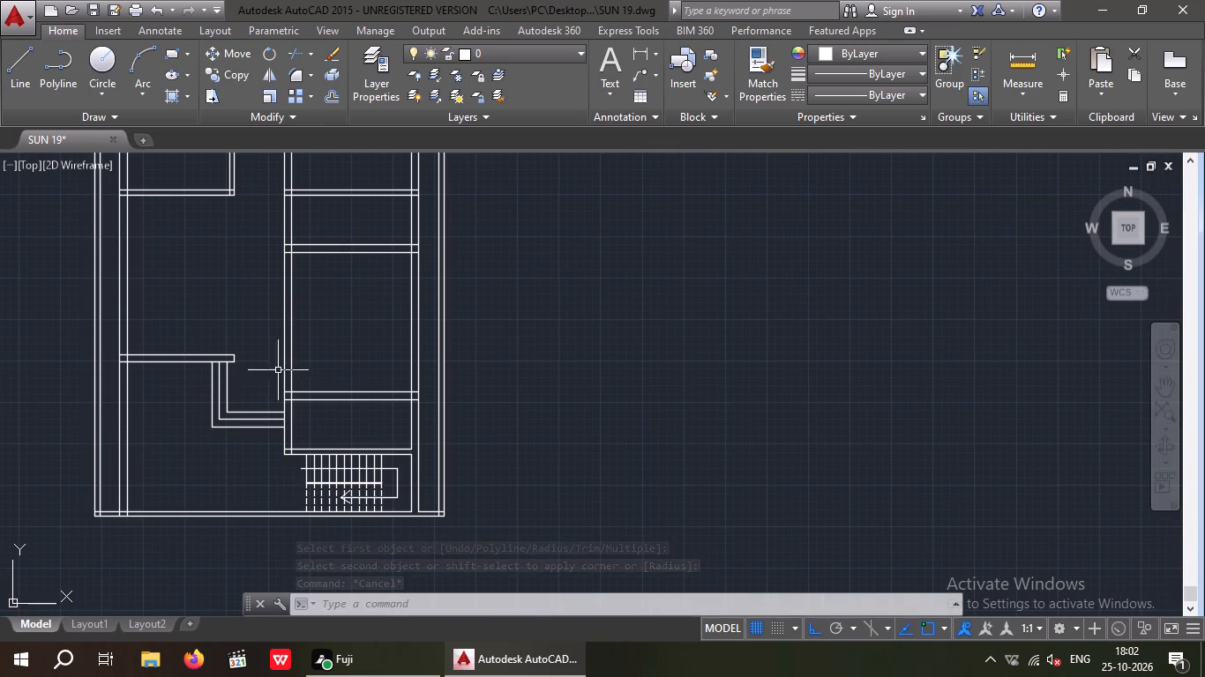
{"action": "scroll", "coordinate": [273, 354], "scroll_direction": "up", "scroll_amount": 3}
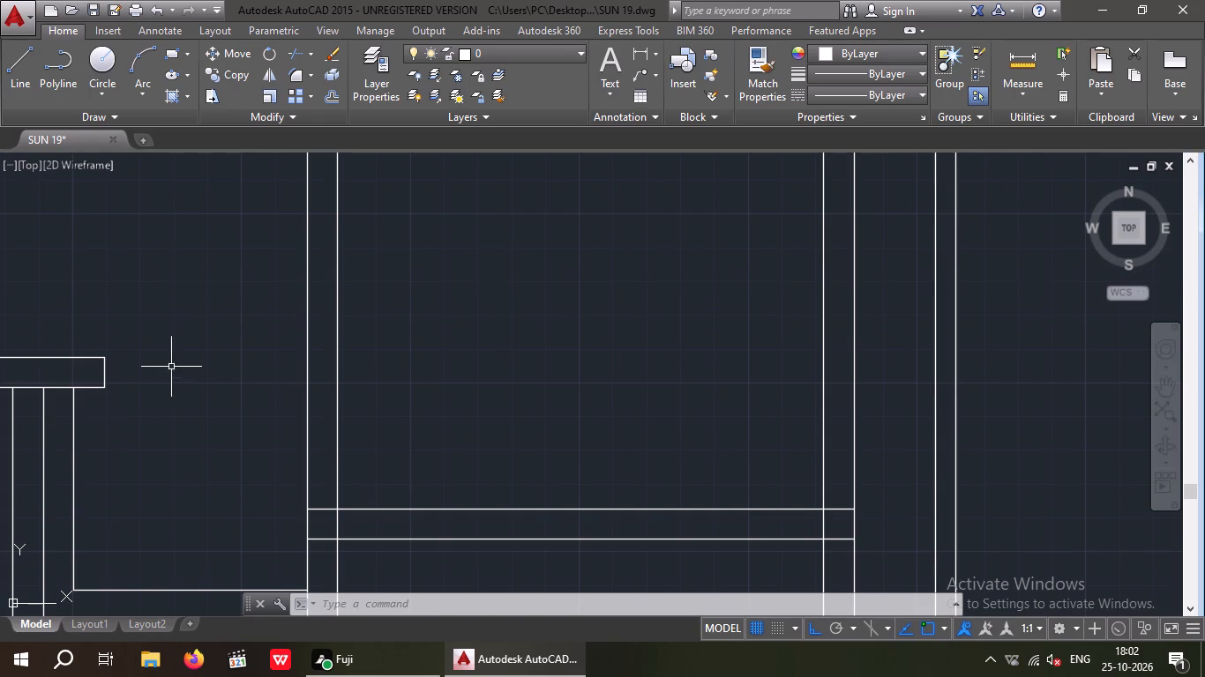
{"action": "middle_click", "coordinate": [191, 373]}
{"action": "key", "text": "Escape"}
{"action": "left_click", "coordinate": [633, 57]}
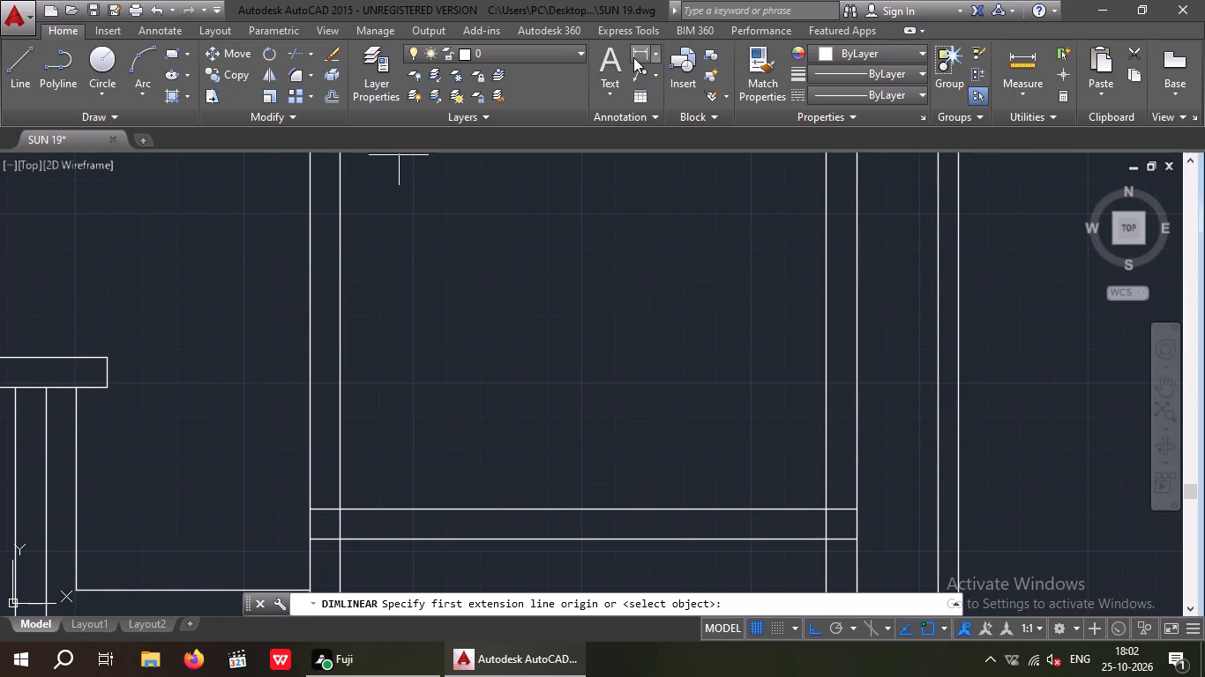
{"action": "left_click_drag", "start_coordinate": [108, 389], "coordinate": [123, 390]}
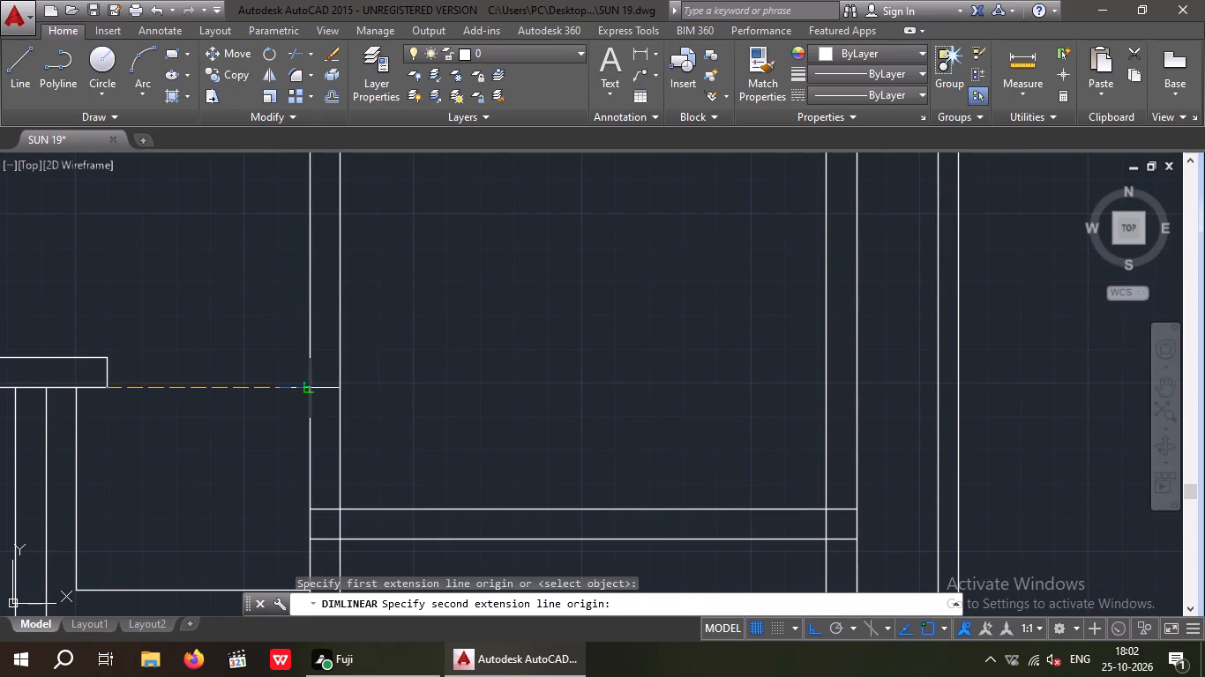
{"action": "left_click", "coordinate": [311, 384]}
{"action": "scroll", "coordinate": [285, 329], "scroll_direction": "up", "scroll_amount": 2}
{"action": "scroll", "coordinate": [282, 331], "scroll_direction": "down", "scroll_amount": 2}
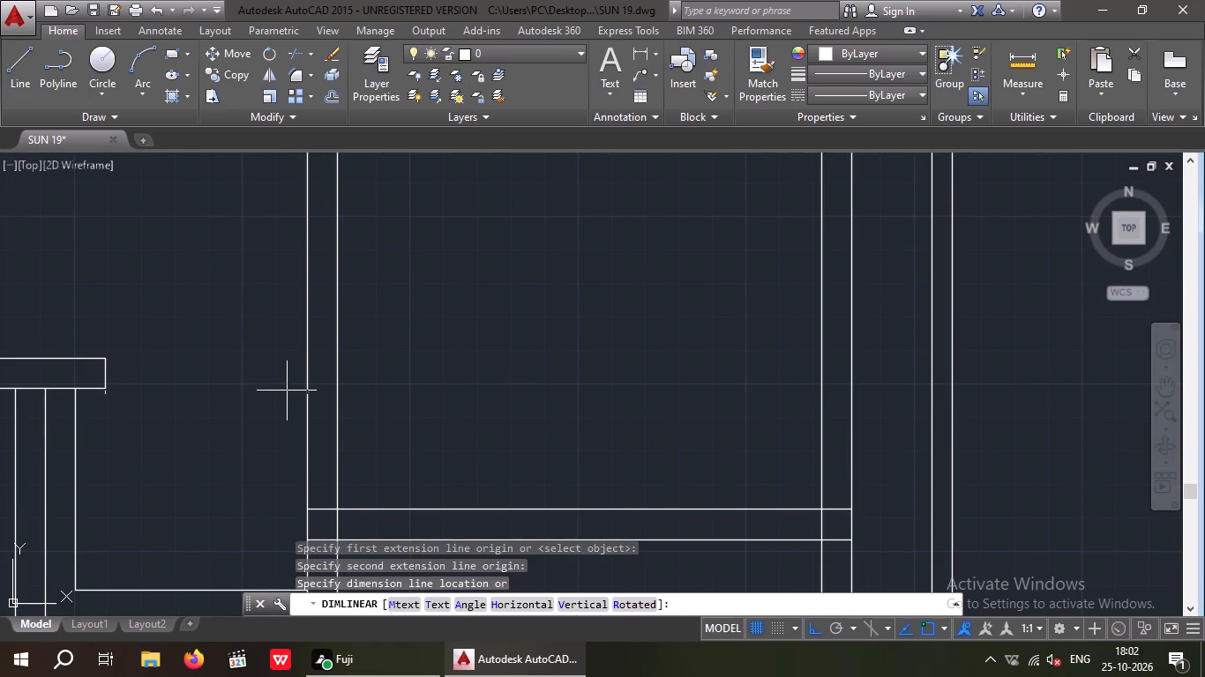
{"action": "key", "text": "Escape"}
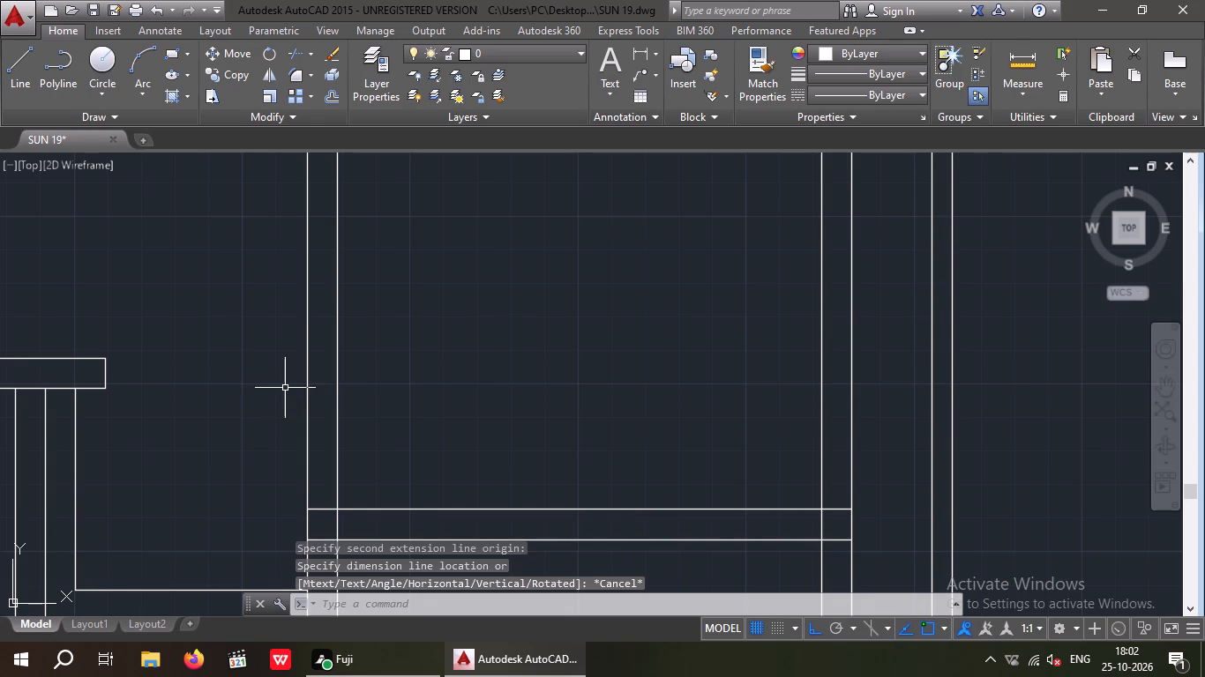
Offset the room wall's outer line 1' toward the free end of the partition above the L-shaped steps.
{"action": "key", "text": "o"}
{"action": "key", "text": "Return"}
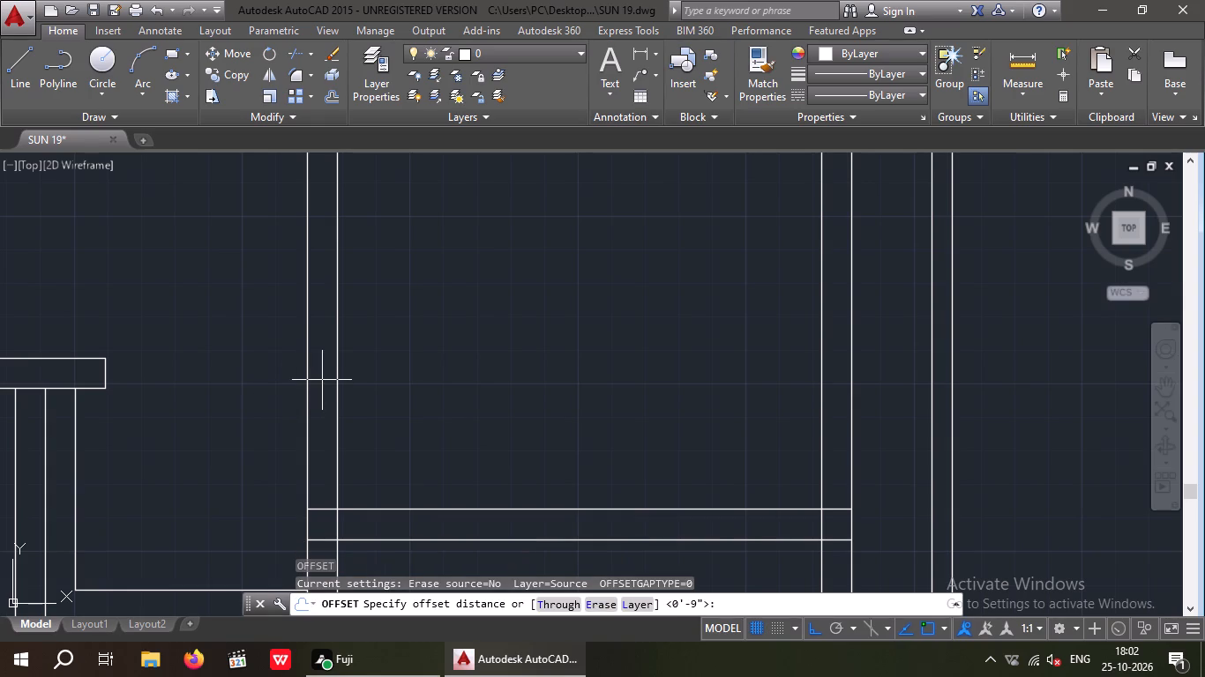
{"action": "key", "text": "1"}
{"action": "key", "text": "apostrophe"}
{"action": "key", "text": "Return"}
{"action": "left_click_drag", "start_coordinate": [305, 343], "coordinate": [292, 348]}
{"action": "left_click", "coordinate": [269, 359]}
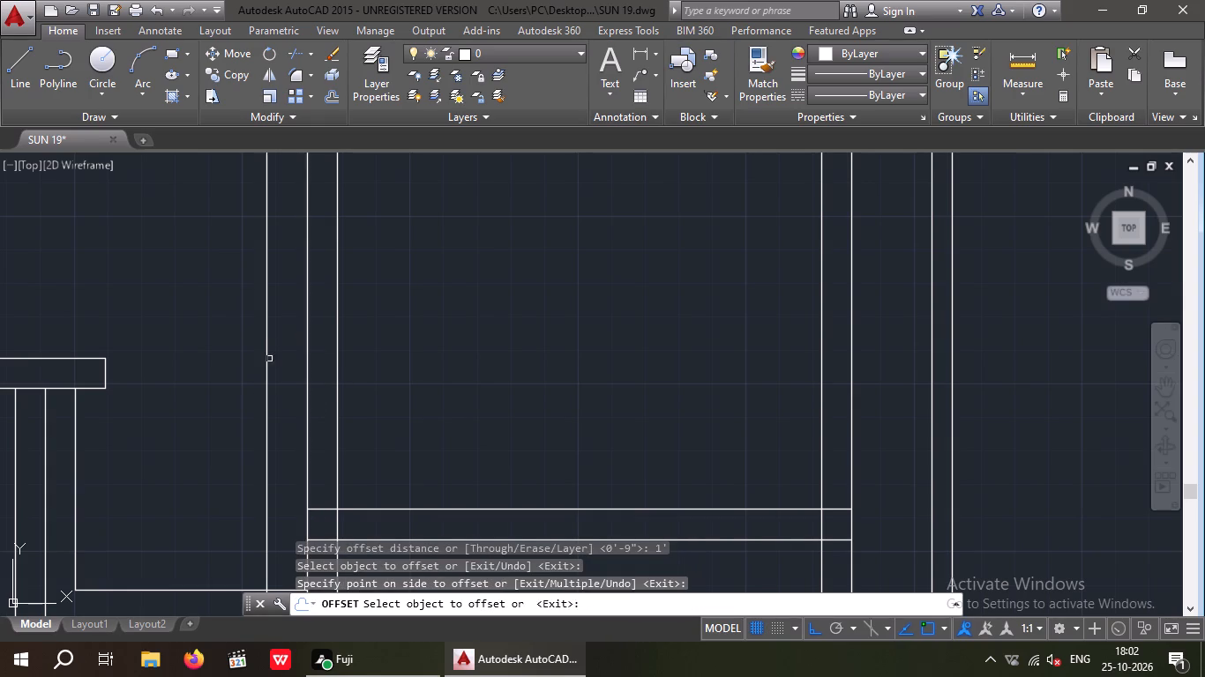
{"action": "key", "text": "Escape"}
{"action": "key", "text": "Escape"}
Extend both partition lines past the 1' offset line to meet the room wall.
{"action": "type", "text": "EX"}
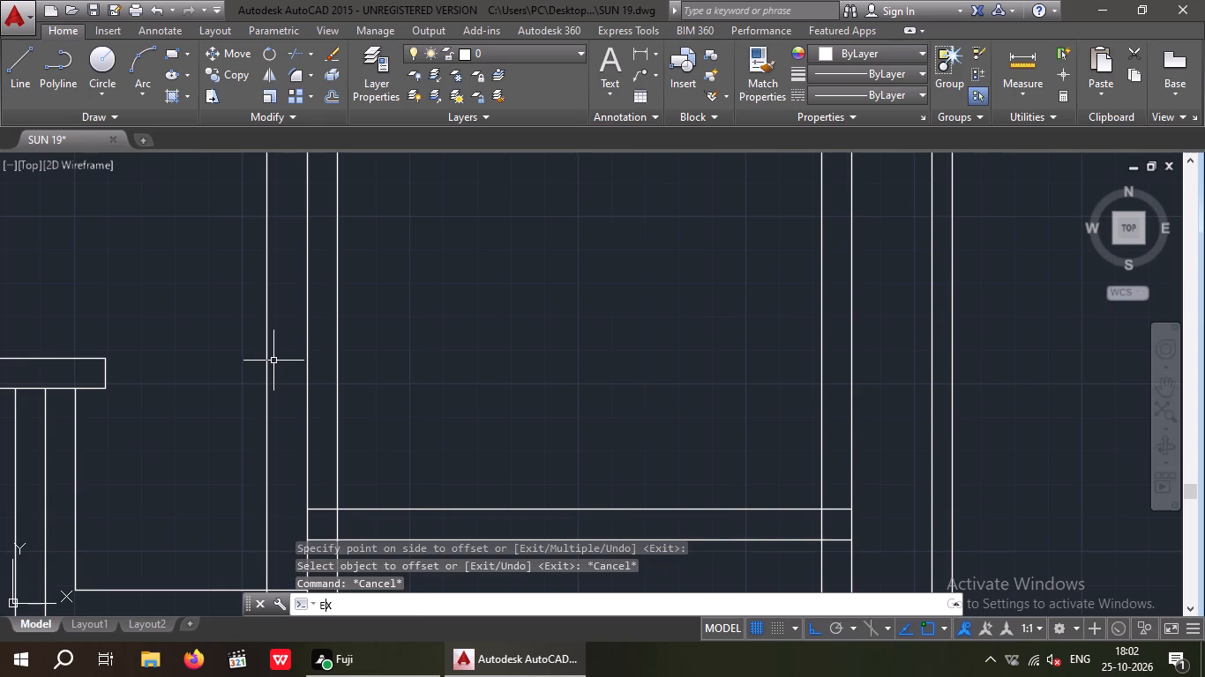
{"action": "key", "text": "space"}
{"action": "key", "text": "space"}
{"action": "left_click_drag", "start_coordinate": [131, 440], "coordinate": [125, 429]}
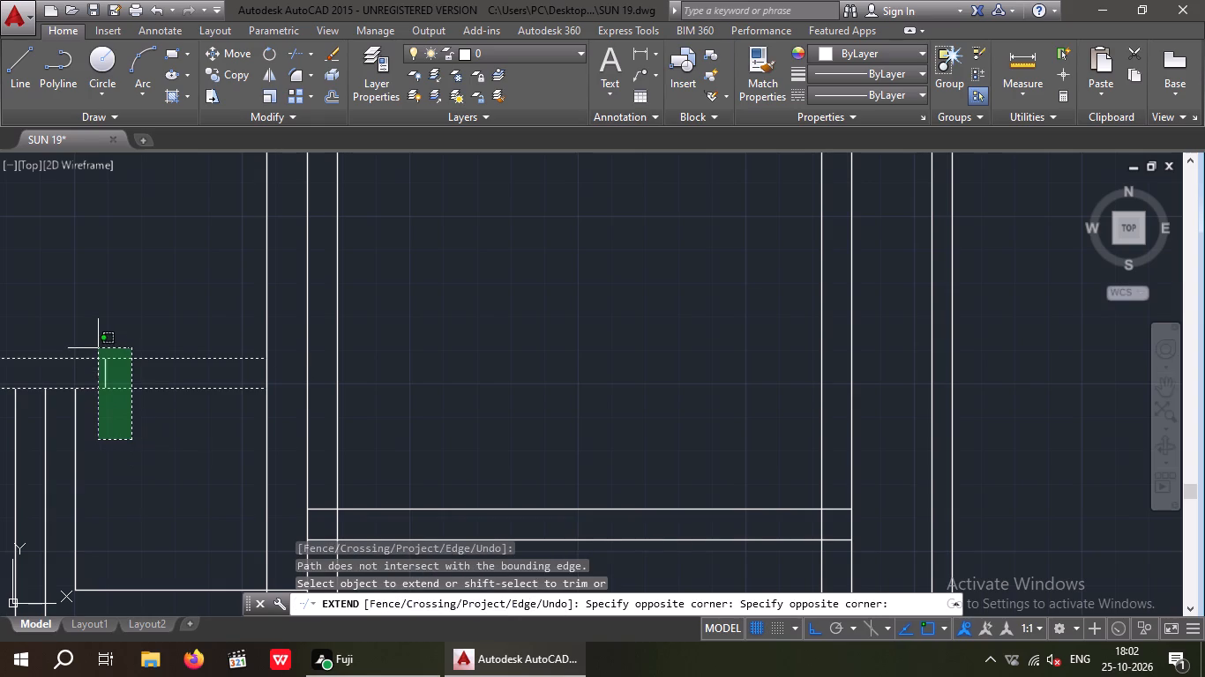
{"action": "left_click", "coordinate": [98, 348]}
{"action": "left_click_drag", "start_coordinate": [168, 420], "coordinate": [154, 380]}
{"action": "left_click", "coordinate": [142, 331]}
{"action": "key", "text": "Escape"}
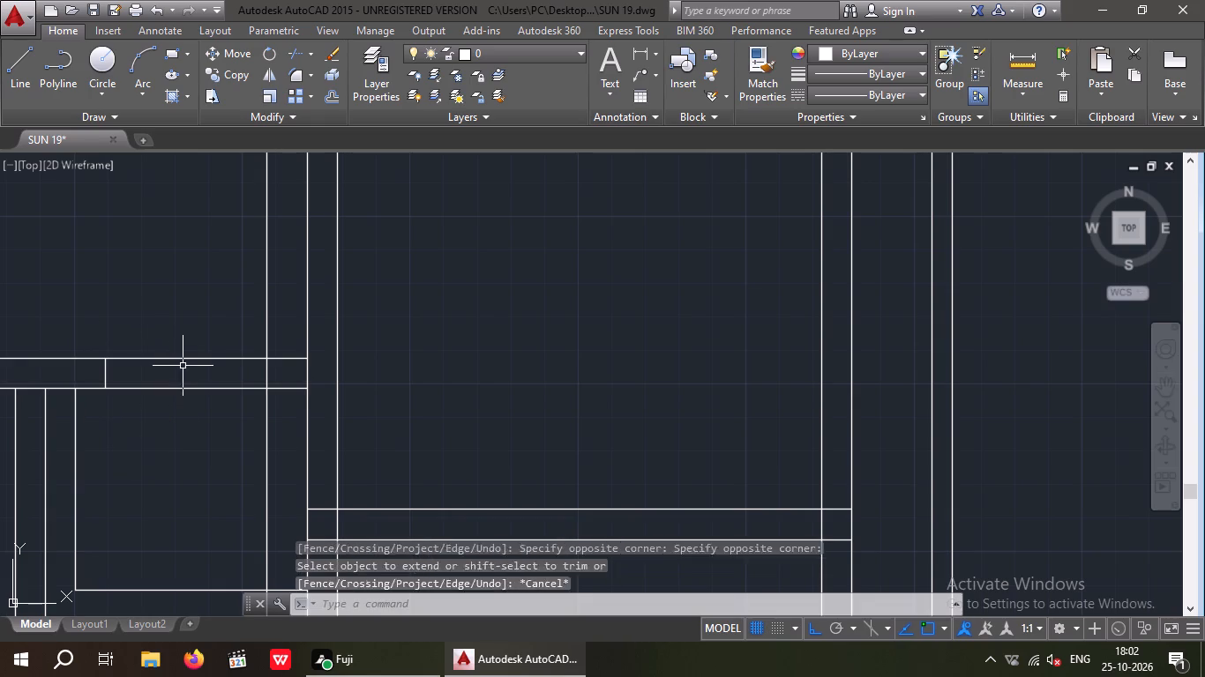
{"action": "key", "text": "Escape"}
{"action": "key", "text": "Escape"}
Trim the 1' offset line above and below the extended partition, keeping only the piece within its thickness.
{"action": "key", "text": "t"}
{"action": "key", "text": "r"}
{"action": "key", "text": "space"}
{"action": "key", "text": "space"}
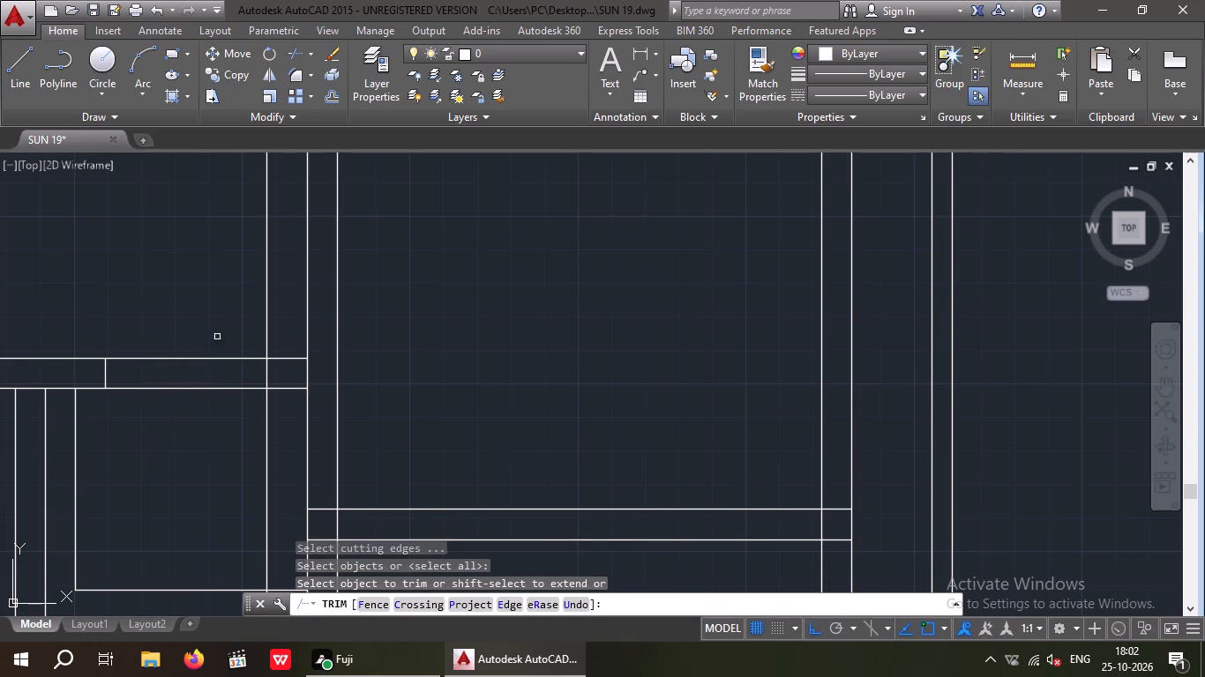
{"action": "scroll", "coordinate": [234, 319], "scroll_direction": "up", "scroll_amount": 2}
{"action": "left_click_drag", "start_coordinate": [342, 309], "coordinate": [268, 369]}
{"action": "left_click", "coordinate": [259, 363]}
{"action": "scroll", "coordinate": [288, 310], "scroll_direction": "down", "scroll_amount": 1}
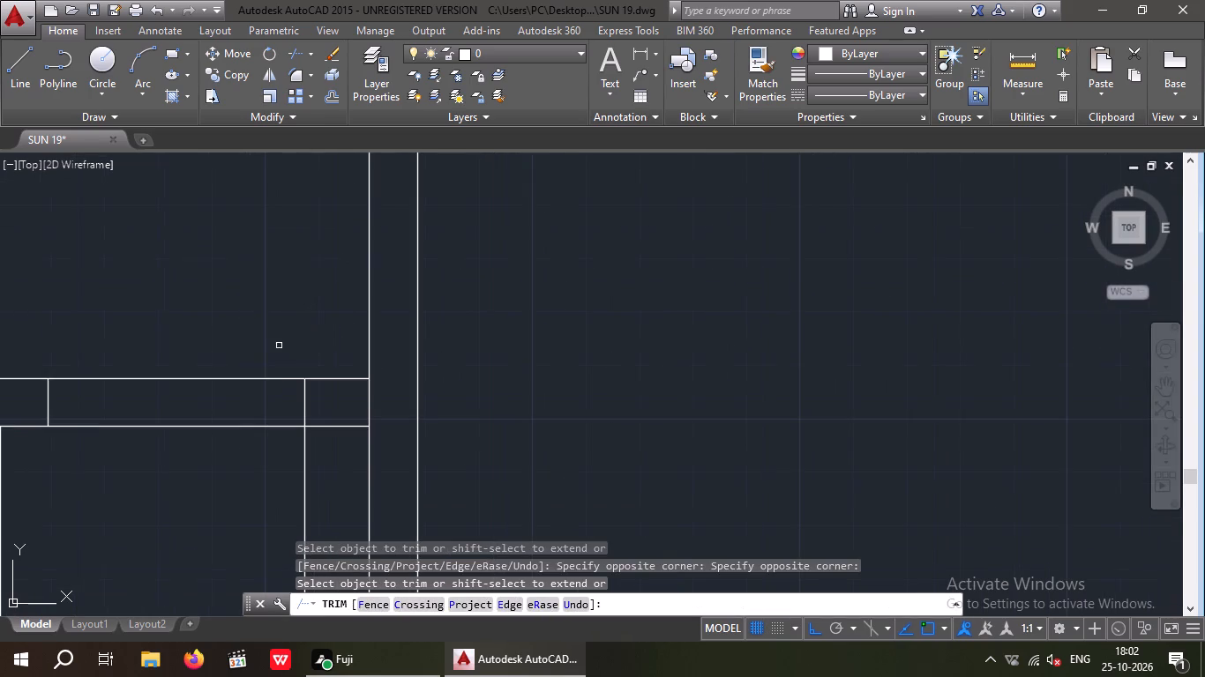
{"action": "middle_click_drag", "start_coordinate": [296, 455], "coordinate": [302, 502]}
{"action": "scroll", "coordinate": [319, 502], "scroll_direction": "up", "scroll_amount": 2}
{"action": "left_click_drag", "start_coordinate": [325, 482], "coordinate": [252, 510]}
{"action": "left_click", "coordinate": [250, 510]}
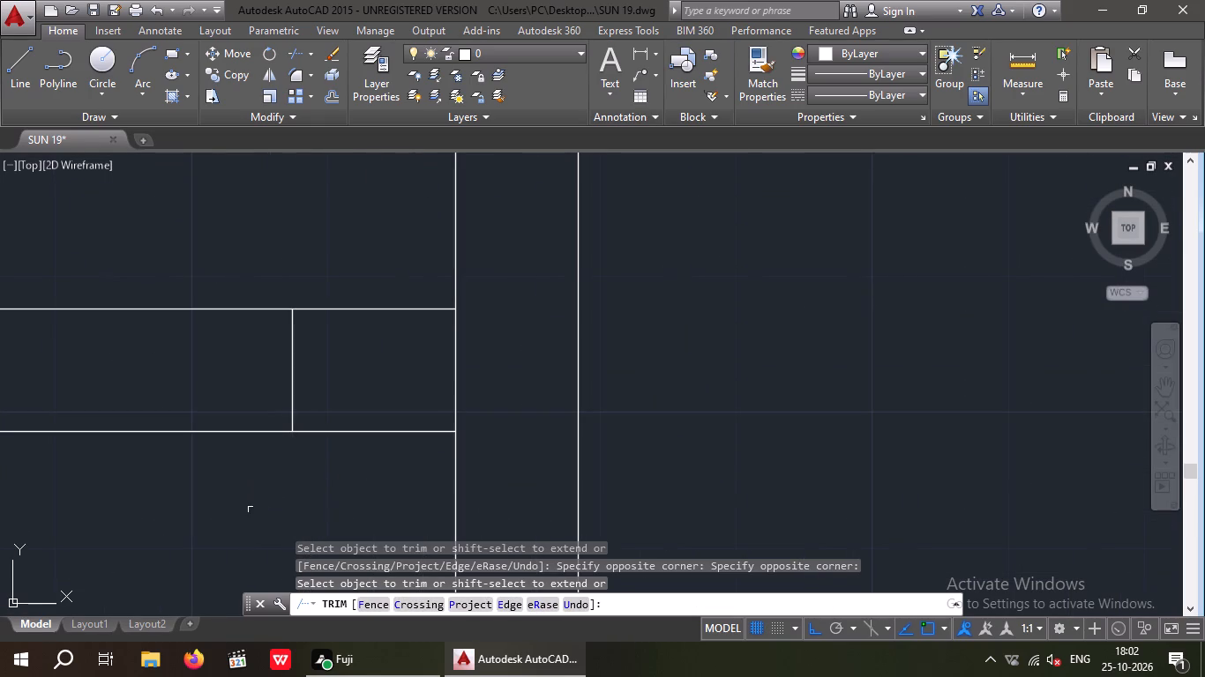
Trim the wall line inside the stub and the partition lines between stub and partition end to open the doorway.
{"action": "left_click_drag", "start_coordinate": [502, 359], "coordinate": [437, 396]}
{"action": "left_click", "coordinate": [419, 397]}
{"action": "scroll", "coordinate": [232, 433], "scroll_direction": "down", "scroll_amount": 2}
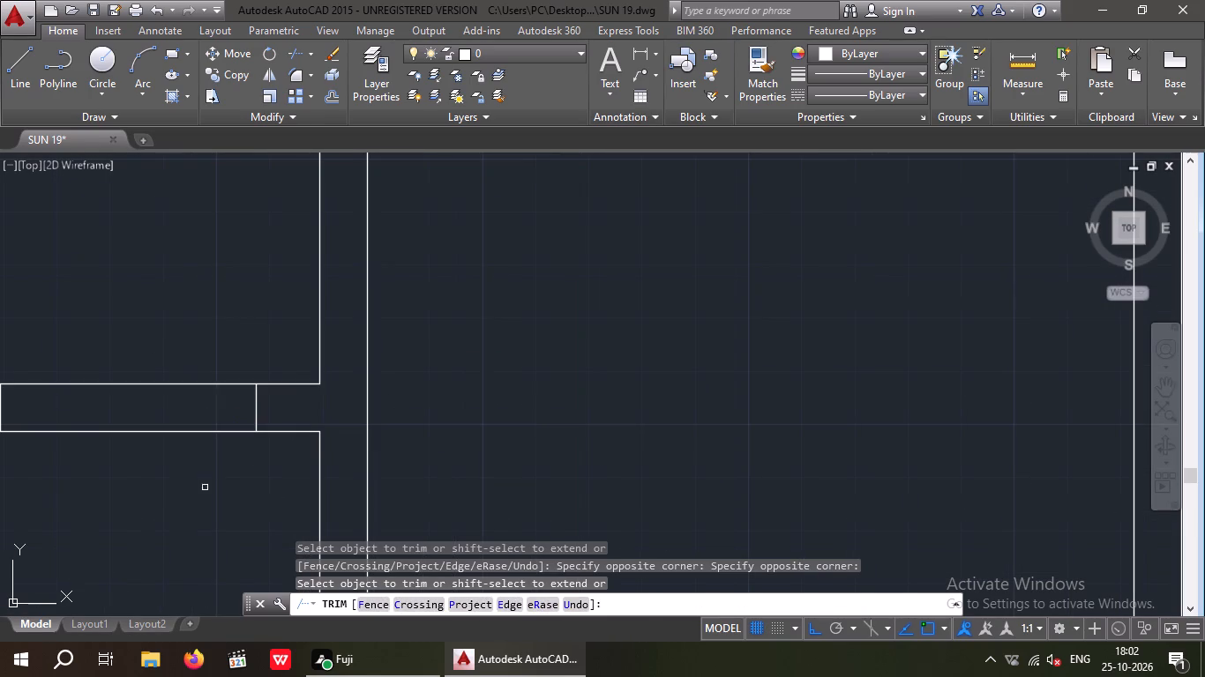
{"action": "left_click_drag", "start_coordinate": [205, 483], "coordinate": [149, 414]}
{"action": "left_click", "coordinate": [128, 352]}
{"action": "middle_click_drag", "start_coordinate": [197, 353], "coordinate": [326, 326]}
{"action": "scroll", "coordinate": [306, 325], "scroll_direction": "down", "scroll_amount": 2}
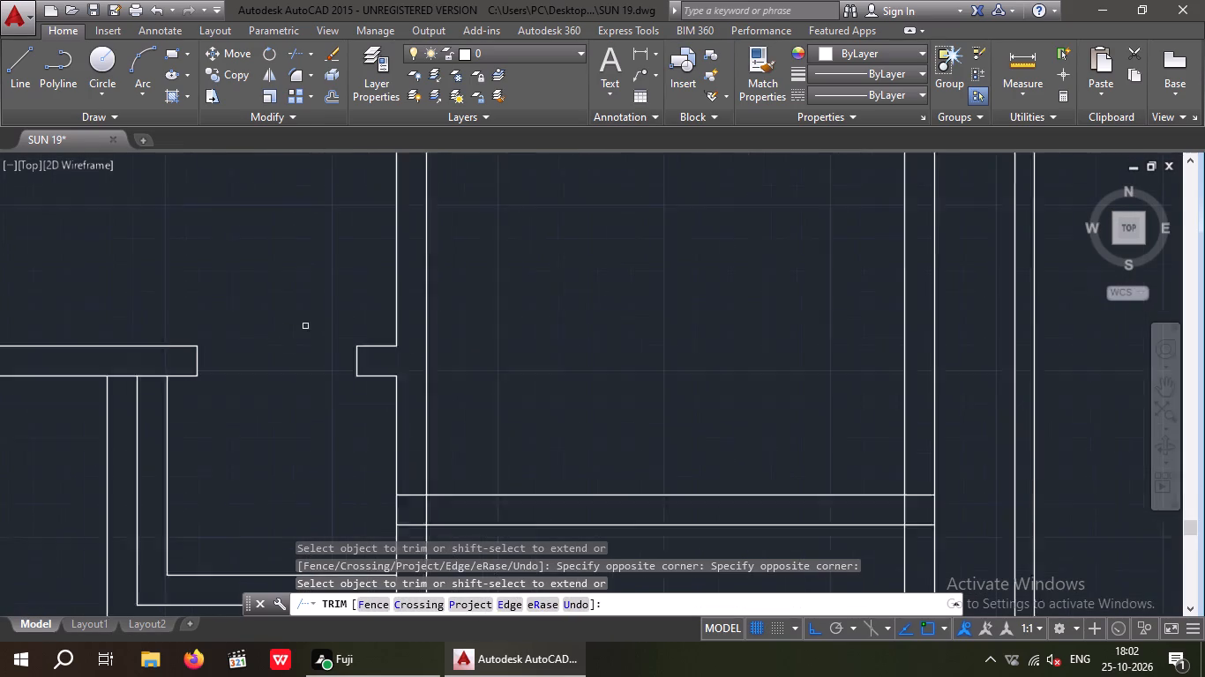
{"action": "middle_click_drag", "start_coordinate": [296, 379], "coordinate": [324, 361]}
{"action": "key", "text": "Escape"}
{"action": "key", "text": "Escape"}
{"action": "middle_click_drag", "start_coordinate": [343, 377], "coordinate": [368, 366]}
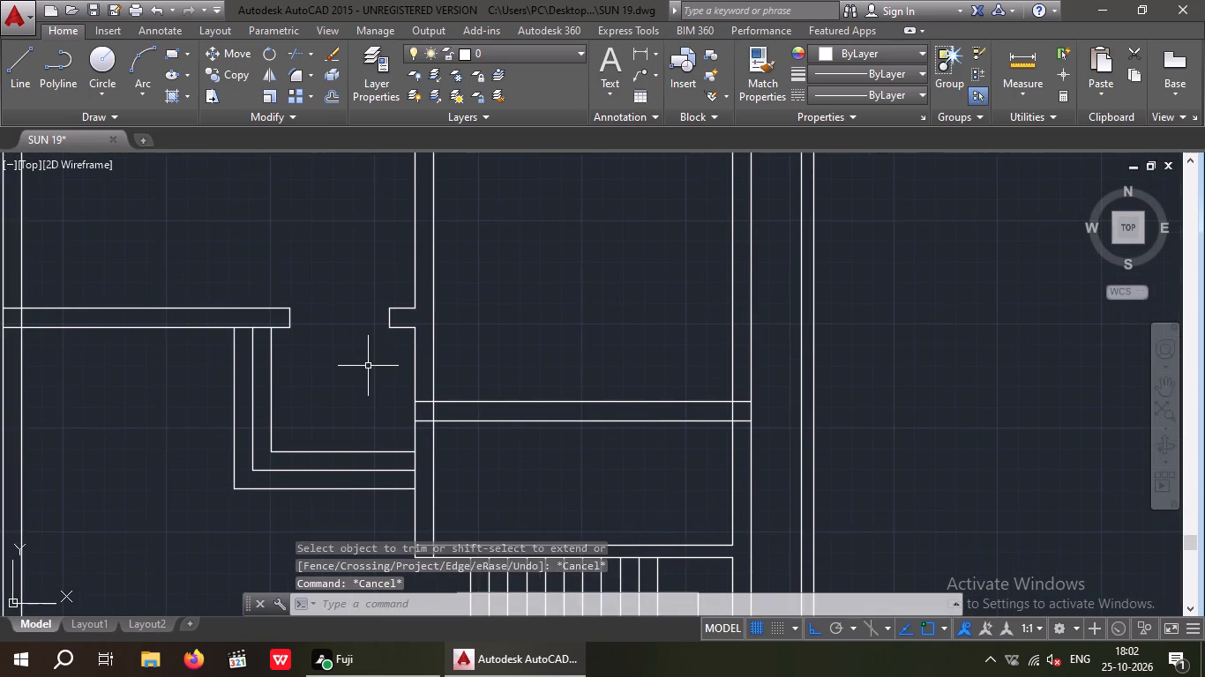
{"action": "scroll", "coordinate": [368, 366], "scroll_direction": "down", "scroll_amount": 2}
{"action": "middle_click_drag", "start_coordinate": [359, 374], "coordinate": [410, 383]}
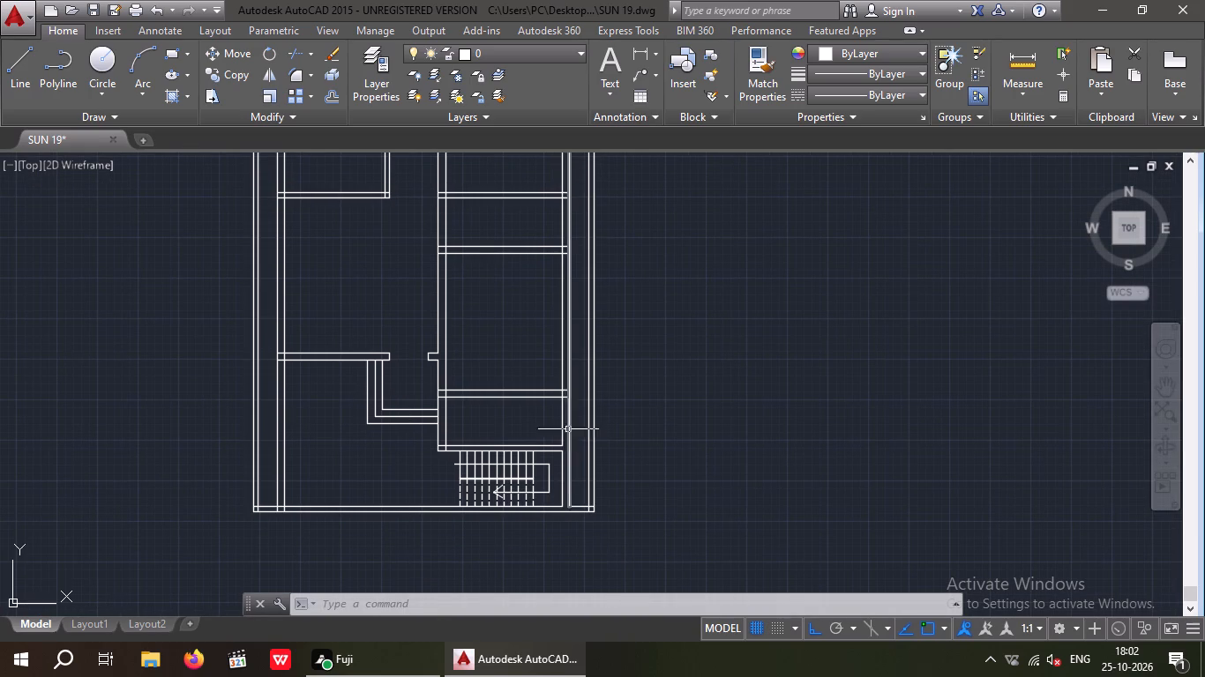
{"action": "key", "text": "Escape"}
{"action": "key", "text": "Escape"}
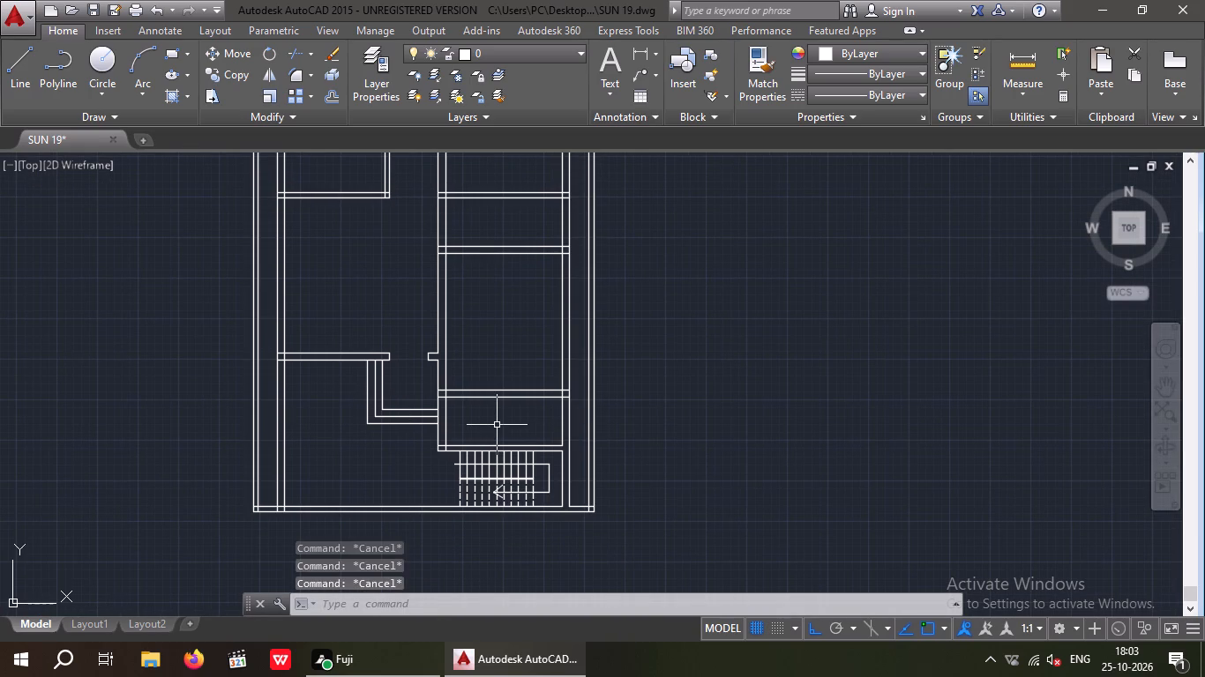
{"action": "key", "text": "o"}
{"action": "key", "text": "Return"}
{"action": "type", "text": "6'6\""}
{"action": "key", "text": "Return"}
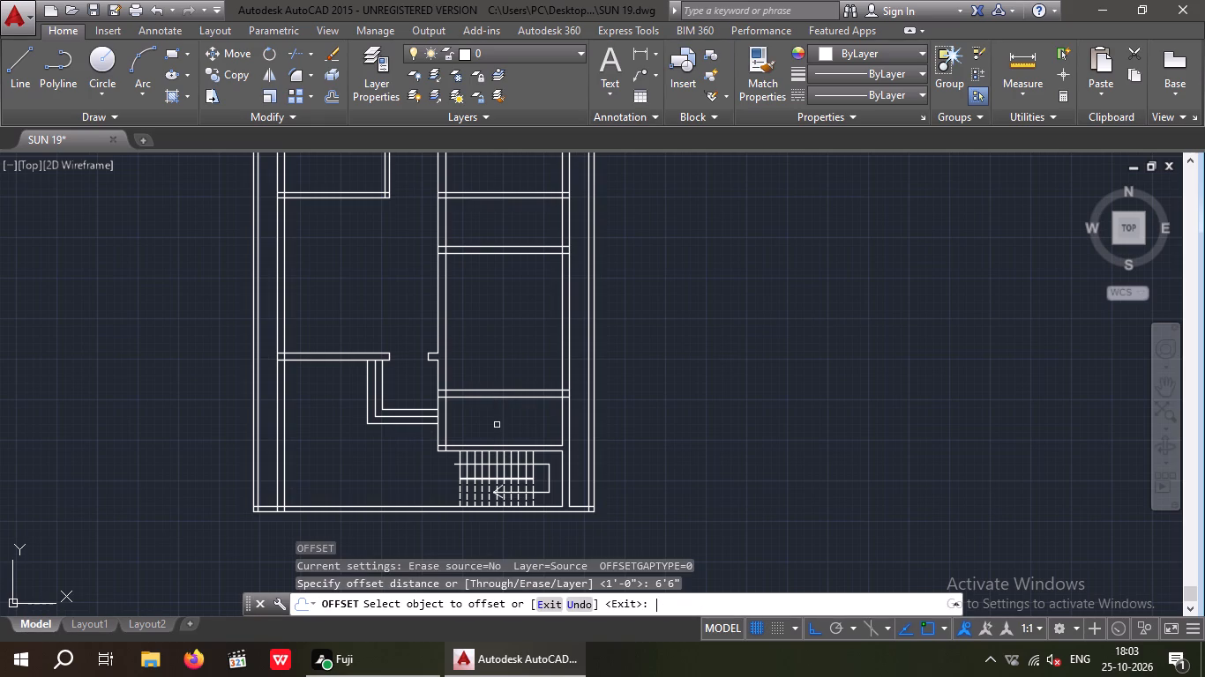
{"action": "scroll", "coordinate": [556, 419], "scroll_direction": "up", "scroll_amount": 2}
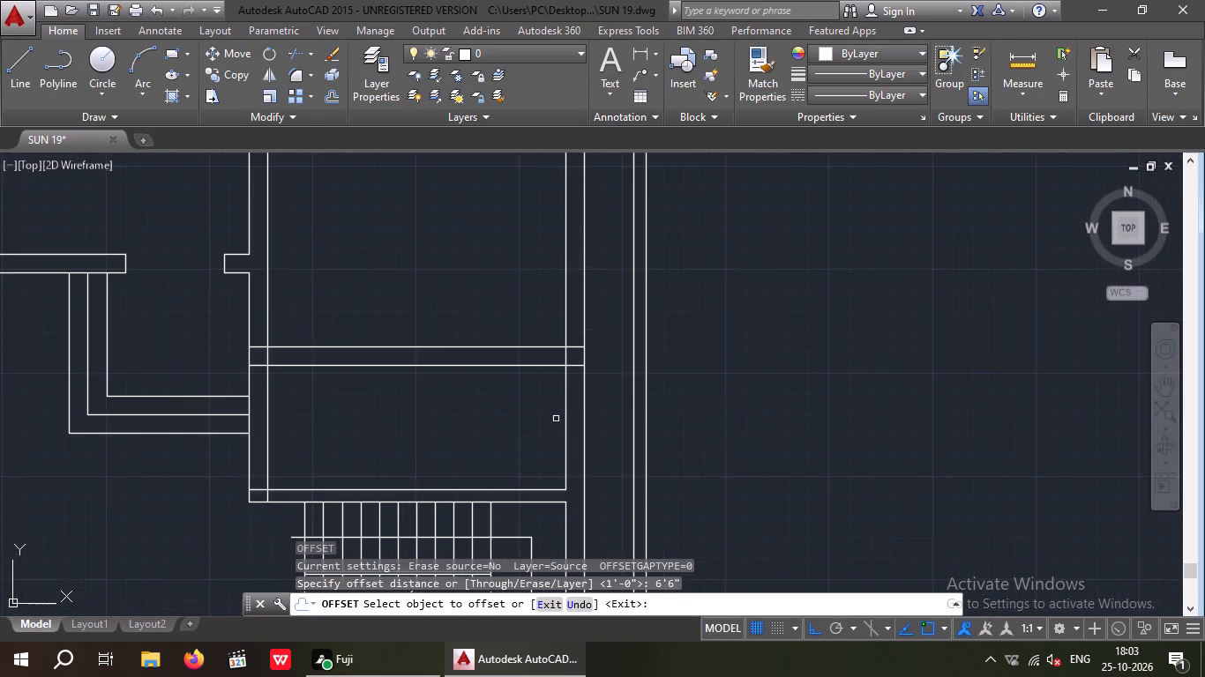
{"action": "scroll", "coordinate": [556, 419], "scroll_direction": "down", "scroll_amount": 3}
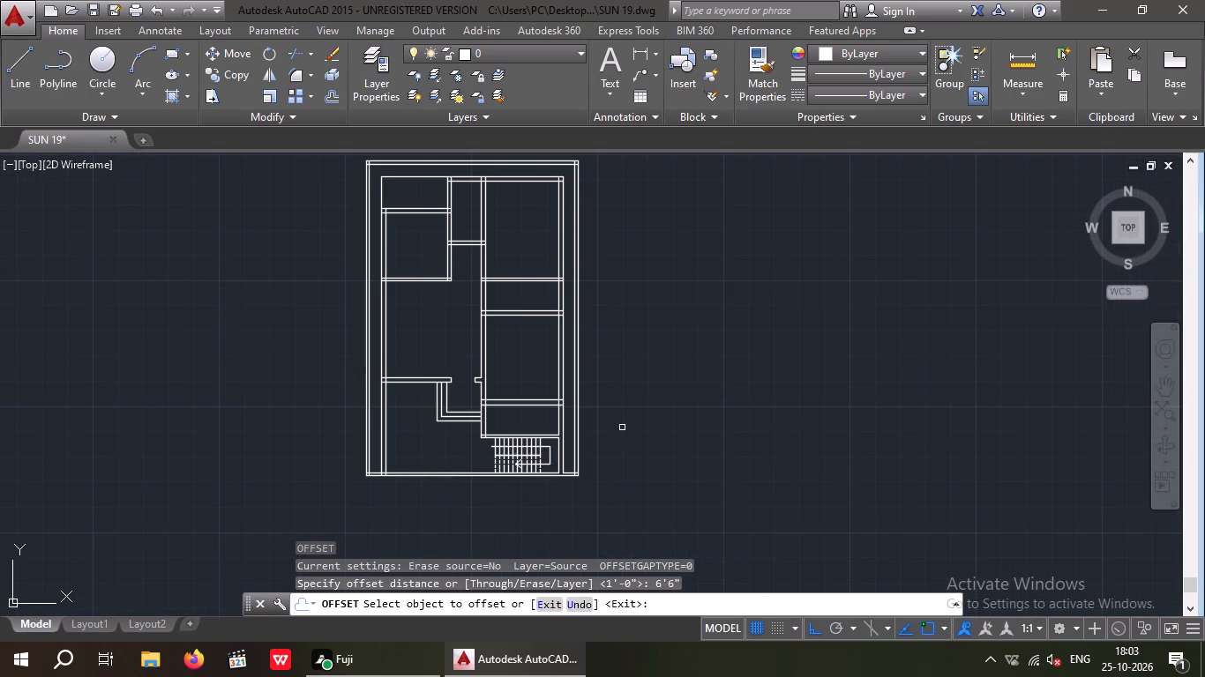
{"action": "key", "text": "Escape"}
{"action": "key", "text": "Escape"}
Copy the entire floor plan horizontally to the right, using its outer top-right corner as the base point.
{"action": "middle_click_drag", "start_coordinate": [633, 445], "coordinate": [637, 480]}
{"action": "scroll", "coordinate": [637, 483], "scroll_direction": "down", "scroll_amount": 1}
{"action": "left_click_drag", "start_coordinate": [423, 275], "coordinate": [463, 290]}
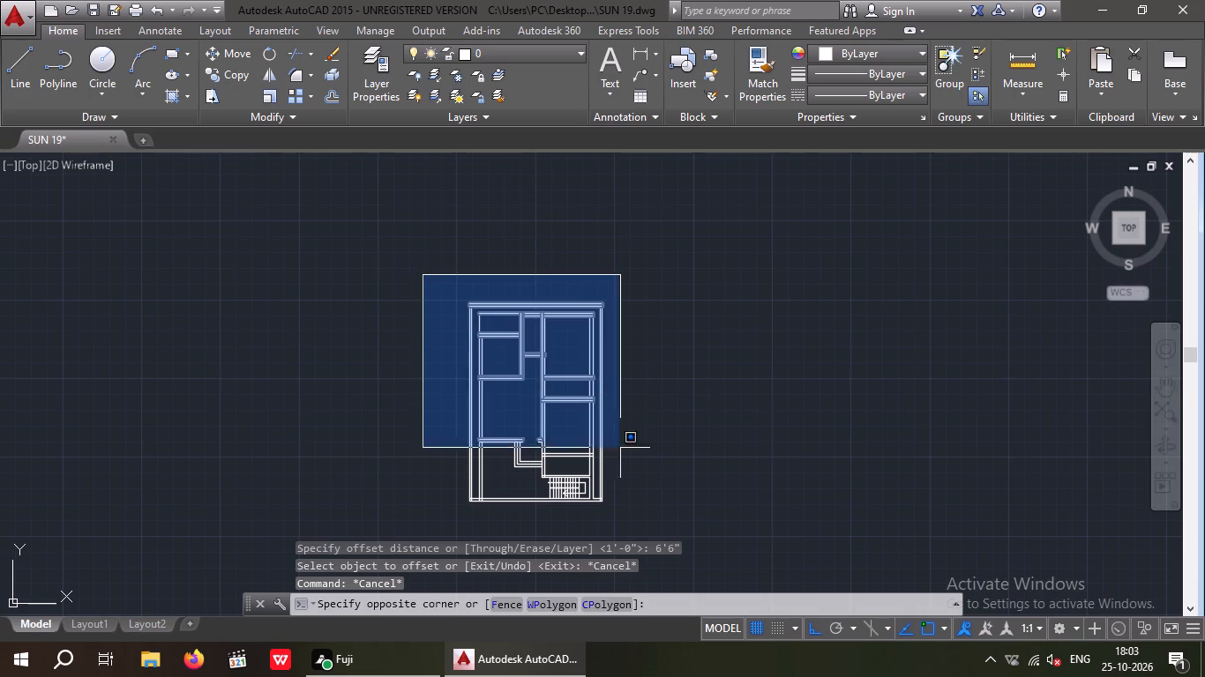
{"action": "left_click", "coordinate": [640, 531]}
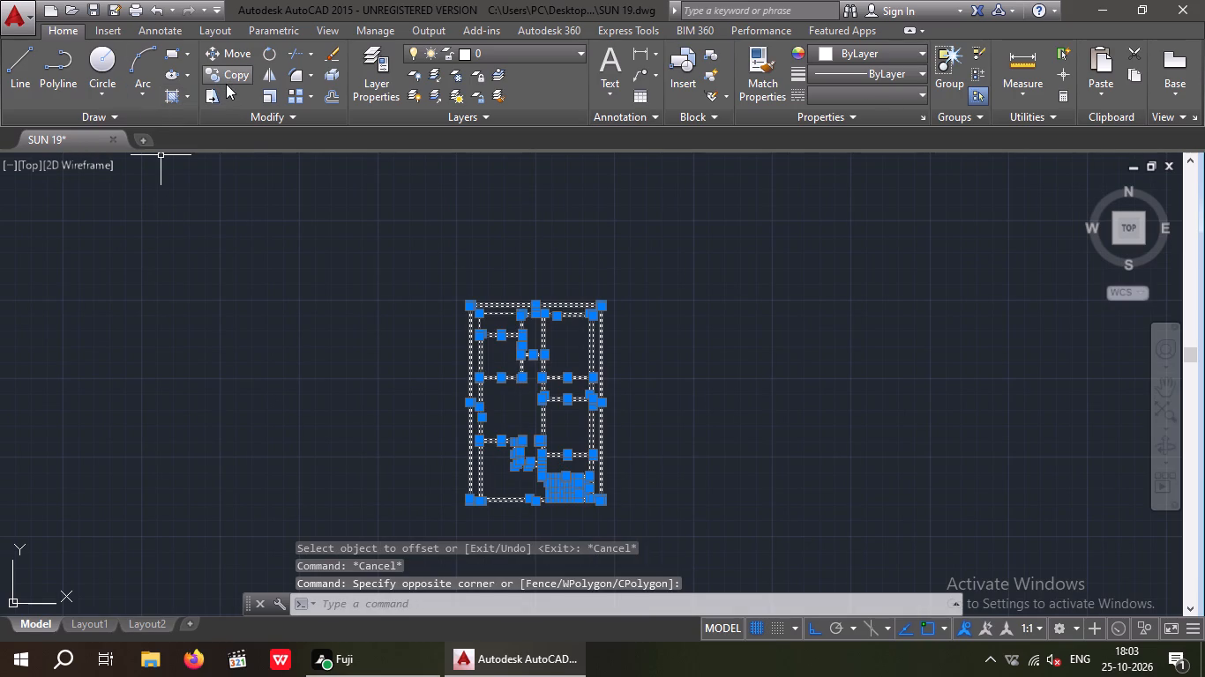
{"action": "left_click", "coordinate": [229, 78]}
{"action": "scroll", "coordinate": [602, 294], "scroll_direction": "up", "scroll_amount": 2}
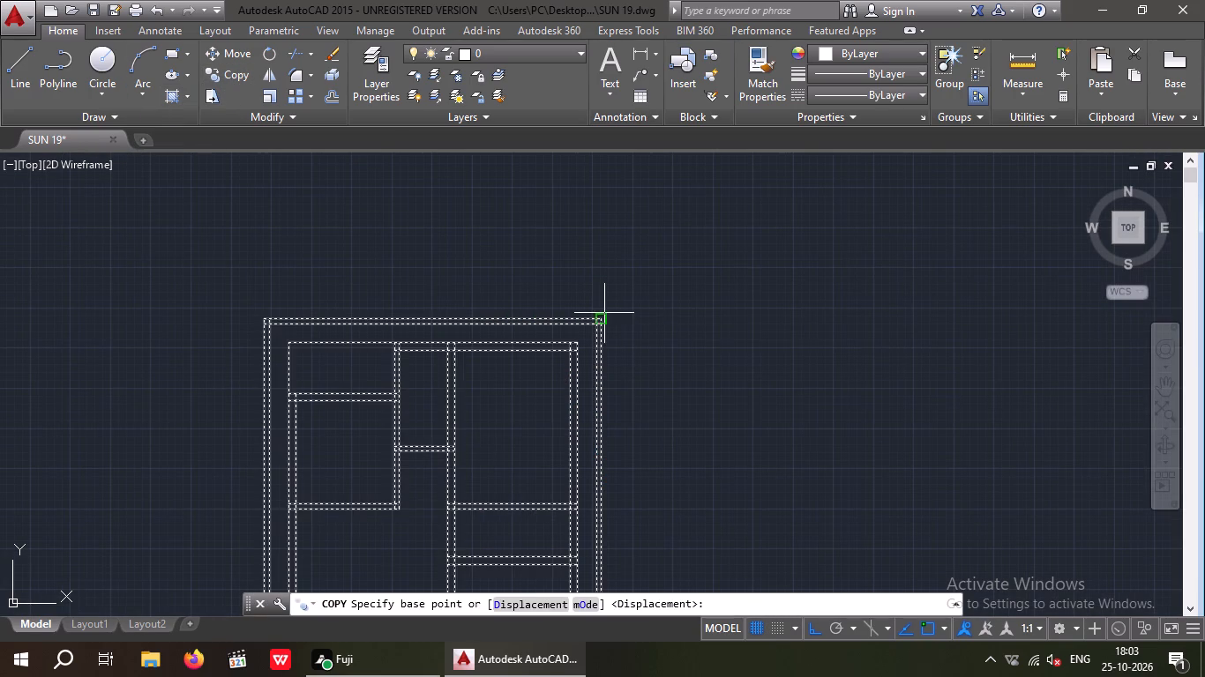
{"action": "left_click", "coordinate": [603, 314]}
{"action": "middle_click_drag", "start_coordinate": [772, 323], "coordinate": [211, 290]}
{"action": "scroll", "coordinate": [385, 257], "scroll_direction": "down", "scroll_amount": 1}
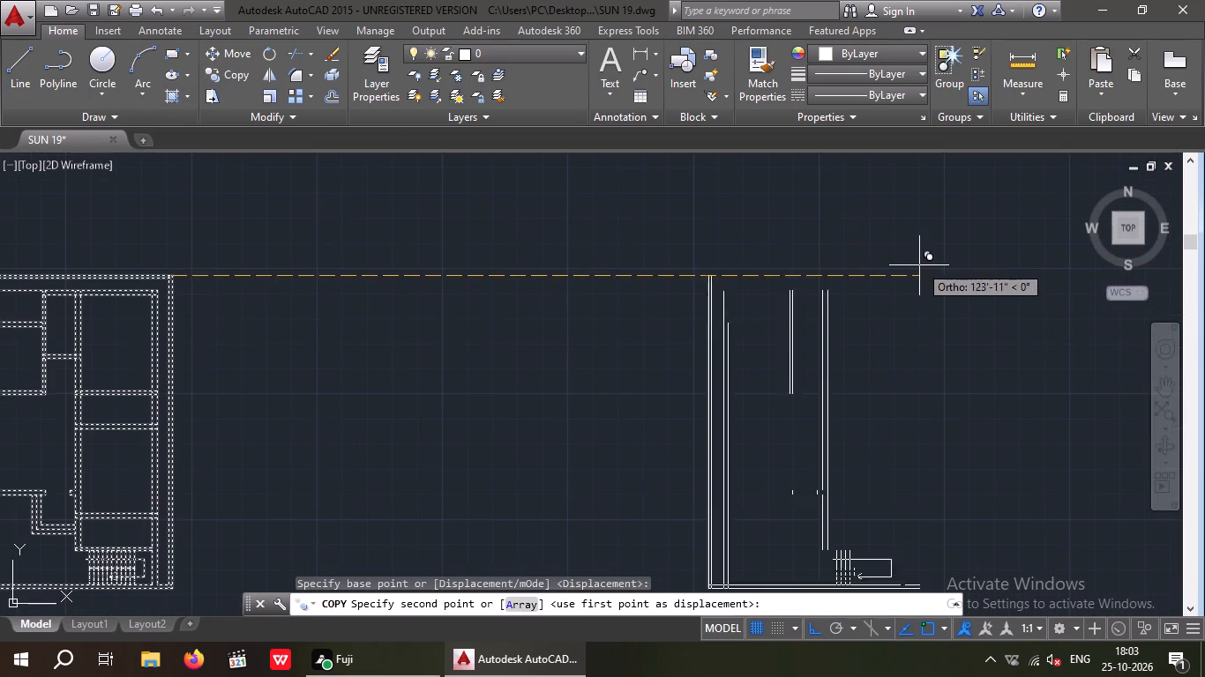
{"action": "left_click", "coordinate": [1052, 268]}
{"action": "key", "text": "Escape"}
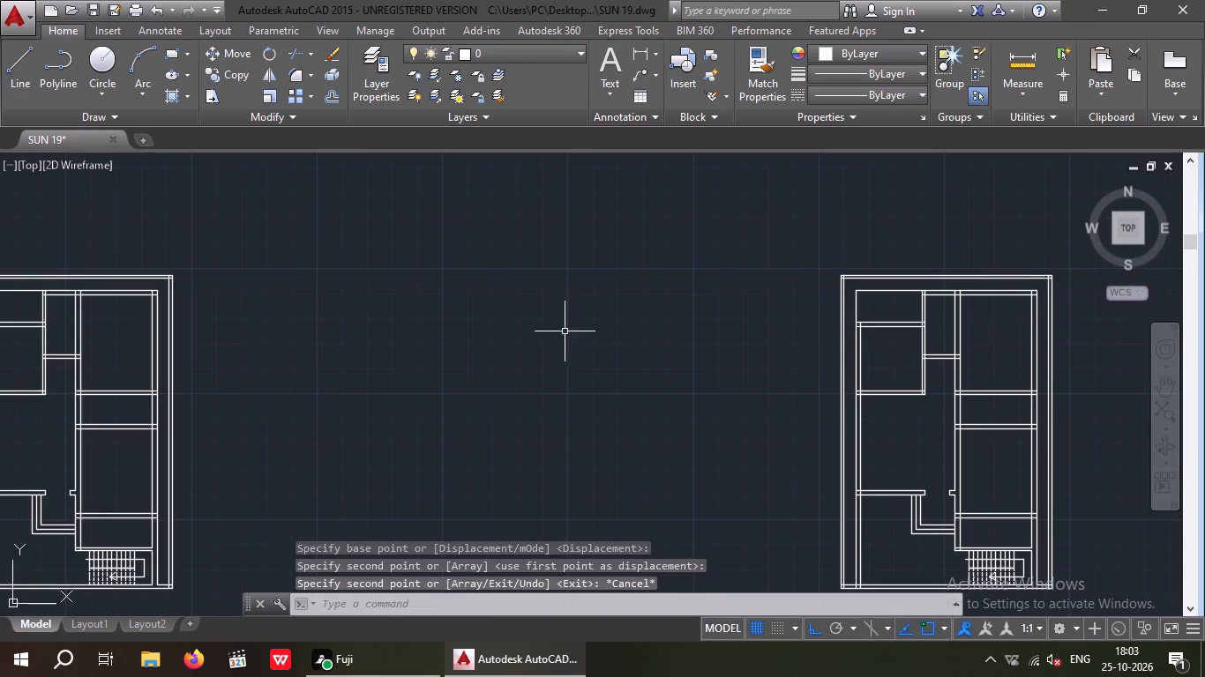
Offset the inner line of the east wall 6'6" inward across the small room above the staircase.
{"action": "middle_click_drag", "start_coordinate": [564, 331], "coordinate": [756, 263]}
{"action": "scroll", "coordinate": [710, 271], "scroll_direction": "down", "scroll_amount": 1}
{"action": "scroll", "coordinate": [455, 305], "scroll_direction": "up", "scroll_amount": 3}
{"action": "middle_click_drag", "start_coordinate": [473, 368], "coordinate": [500, 152]}
{"action": "scroll", "coordinate": [490, 196], "scroll_direction": "down", "scroll_amount": 1}
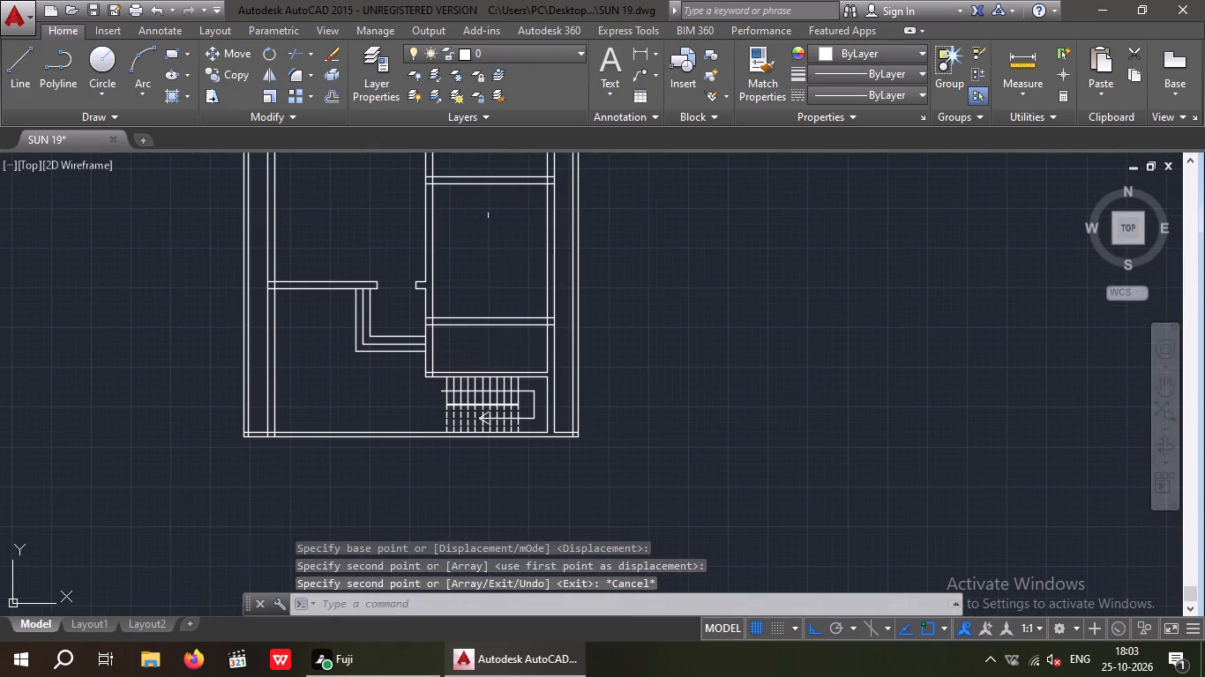
{"action": "middle_click_drag", "start_coordinate": [481, 361], "coordinate": [464, 298]}
{"action": "key", "text": "Escape"}
{"action": "key", "text": "Escape"}
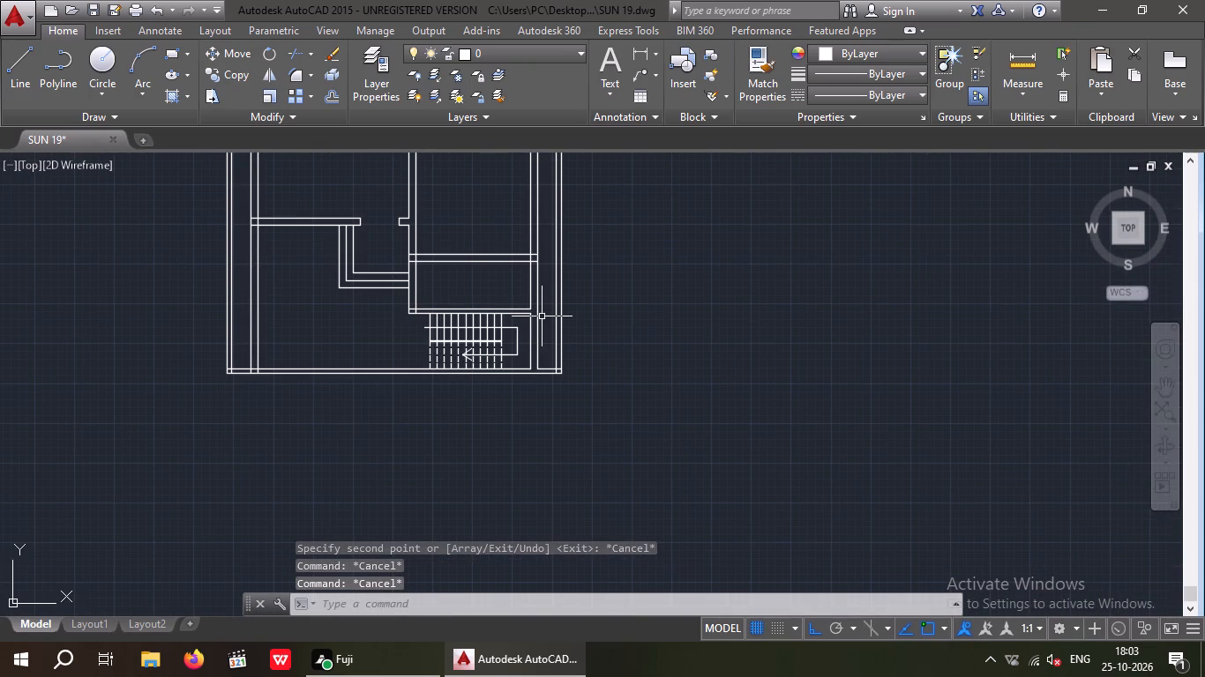
{"action": "key", "text": "o"}
{"action": "key", "text": "Return"}
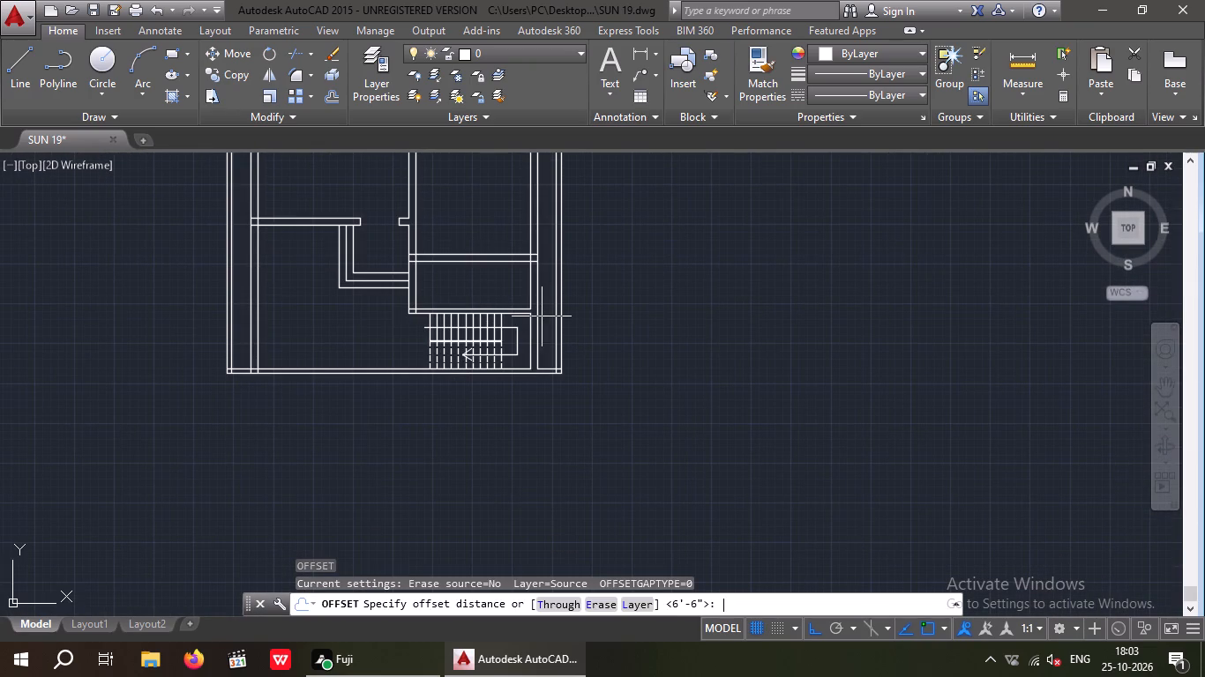
{"action": "type", "text": "6'6\""}
{"action": "key", "text": "Return"}
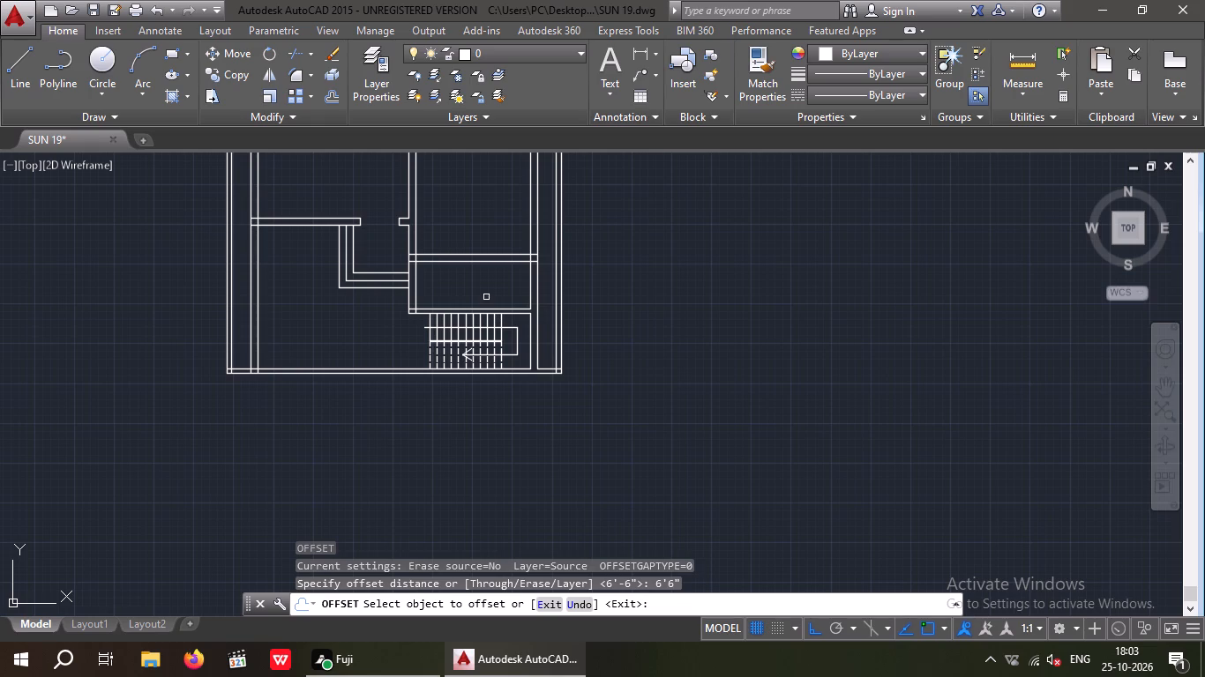
{"action": "scroll", "coordinate": [514, 264], "scroll_direction": "up", "scroll_amount": 3}
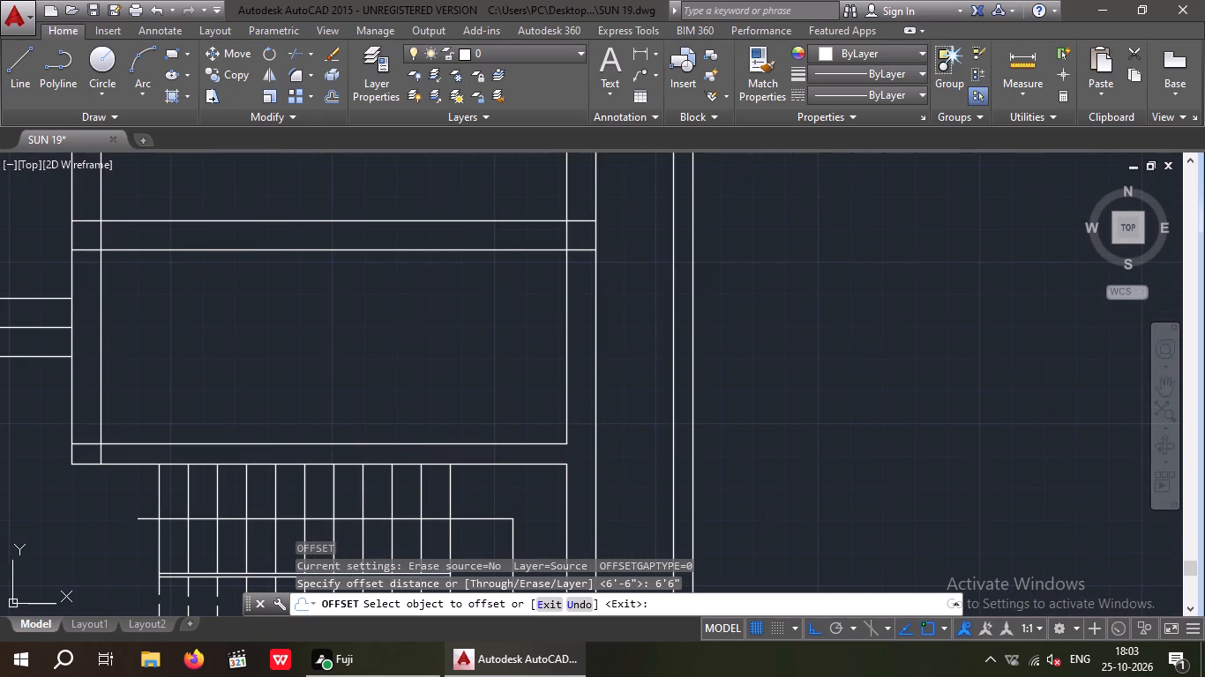
{"action": "left_click_drag", "start_coordinate": [564, 317], "coordinate": [520, 326]}
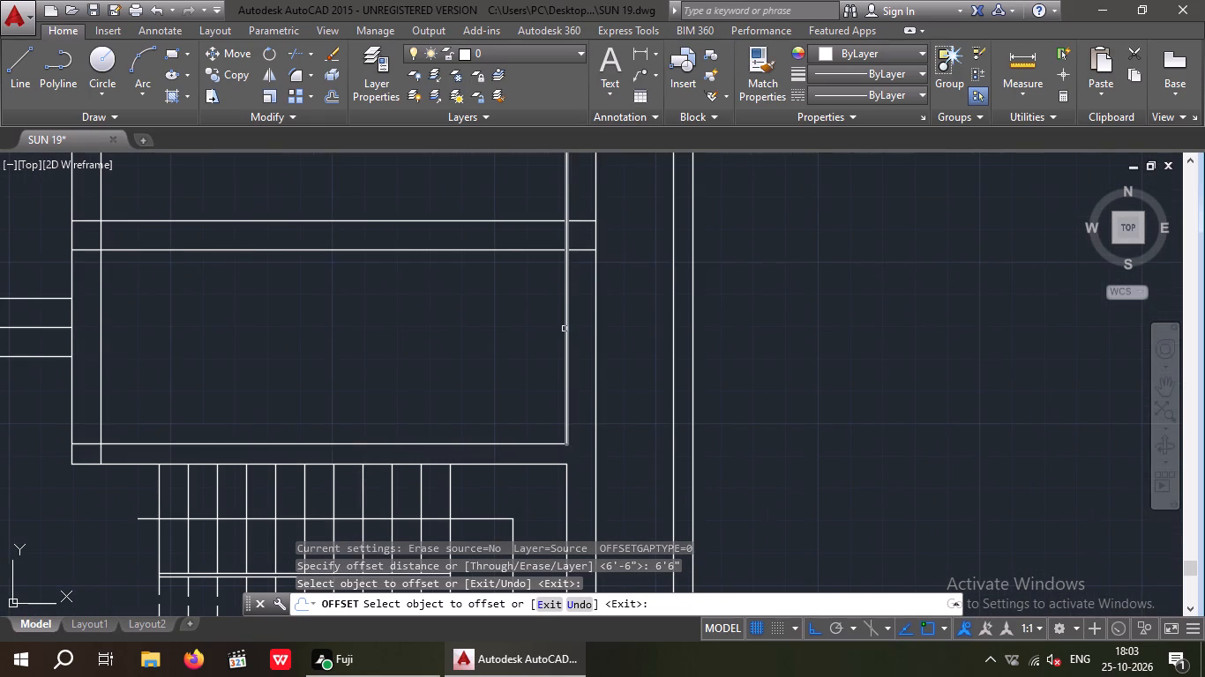
{"action": "left_click_drag", "start_coordinate": [565, 329], "coordinate": [536, 338]}
{"action": "left_click", "coordinate": [384, 349]}
{"action": "key", "text": "Escape"}
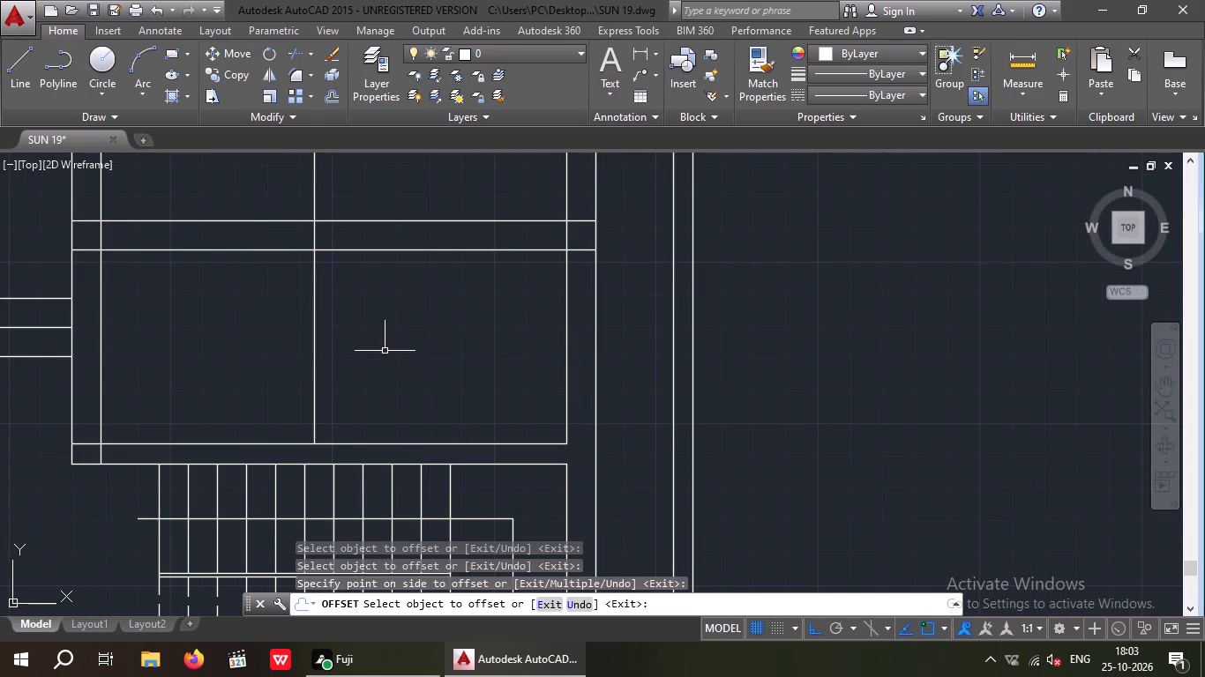
{"action": "key", "text": "Escape"}
{"action": "key", "text": "Escape"}
Offset the new vertical line 6" to the left to form a partition in the room above the staircase.
{"action": "key", "text": "o"}
{"action": "key", "text": "Return"}
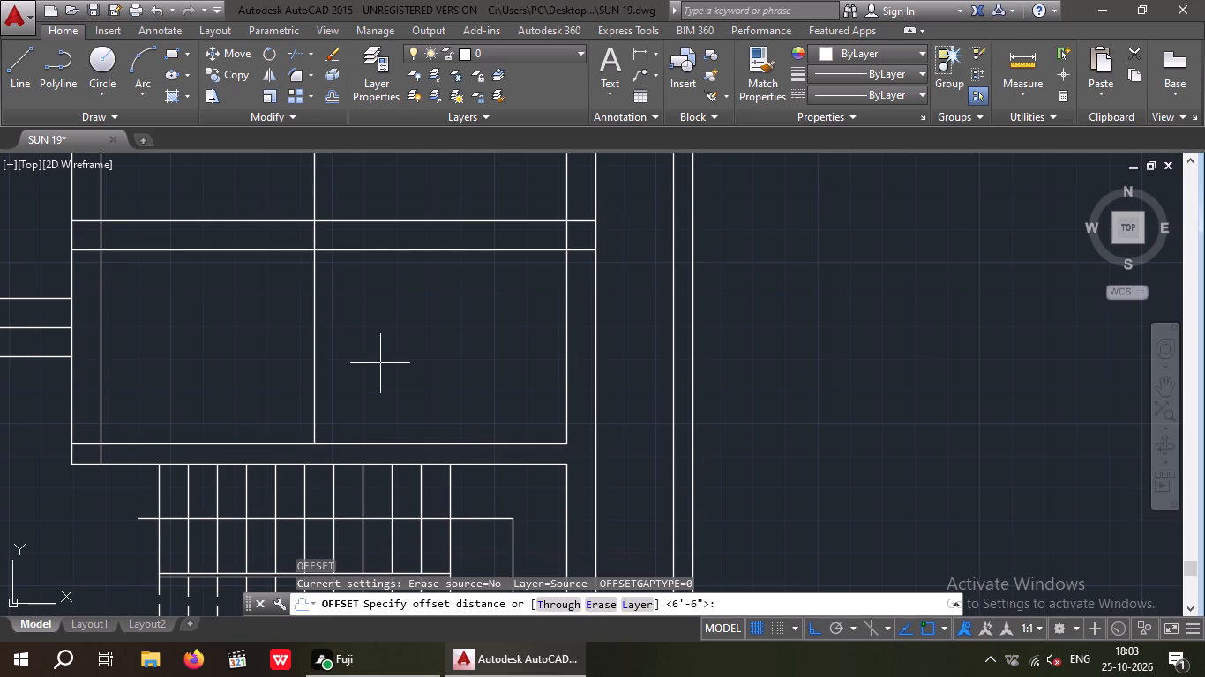
{"action": "key", "text": "6"}
{"action": "key", "text": "shift+quotedbl"}
{"action": "key", "text": "Return"}
{"action": "left_click_drag", "start_coordinate": [312, 365], "coordinate": [238, 390]}
{"action": "left_click", "coordinate": [236, 386]}
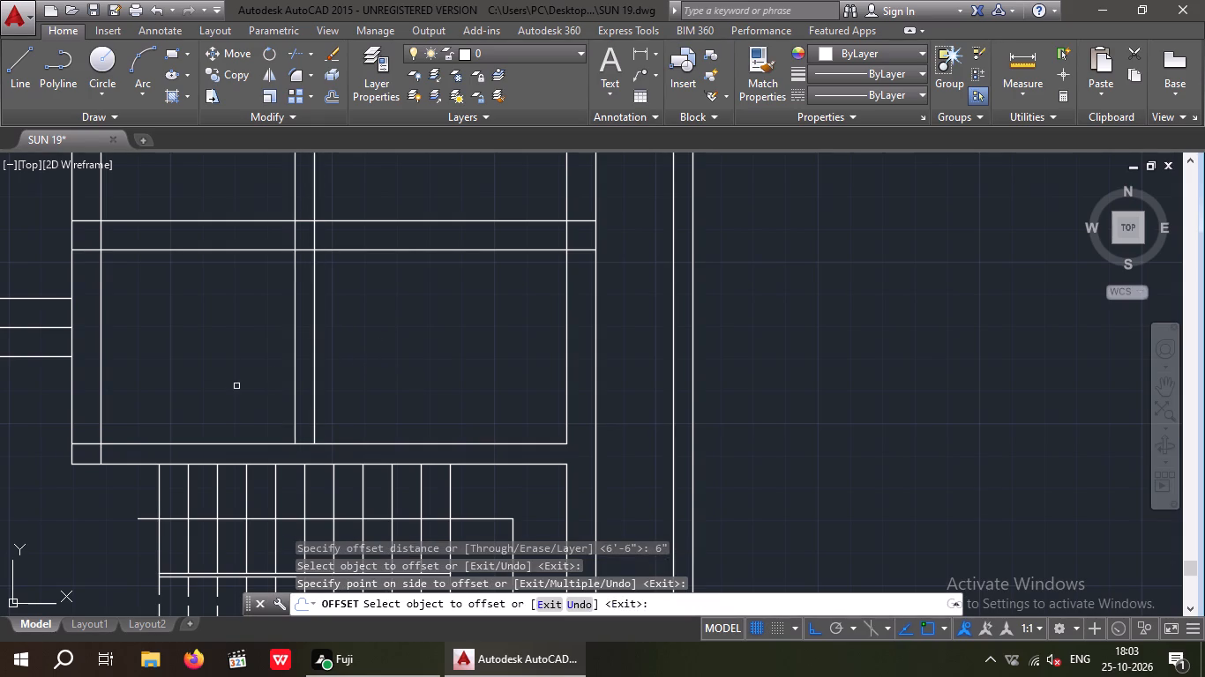
{"action": "key", "text": "Escape"}
{"action": "key", "text": "Escape"}
{"action": "key", "text": "Escape"}
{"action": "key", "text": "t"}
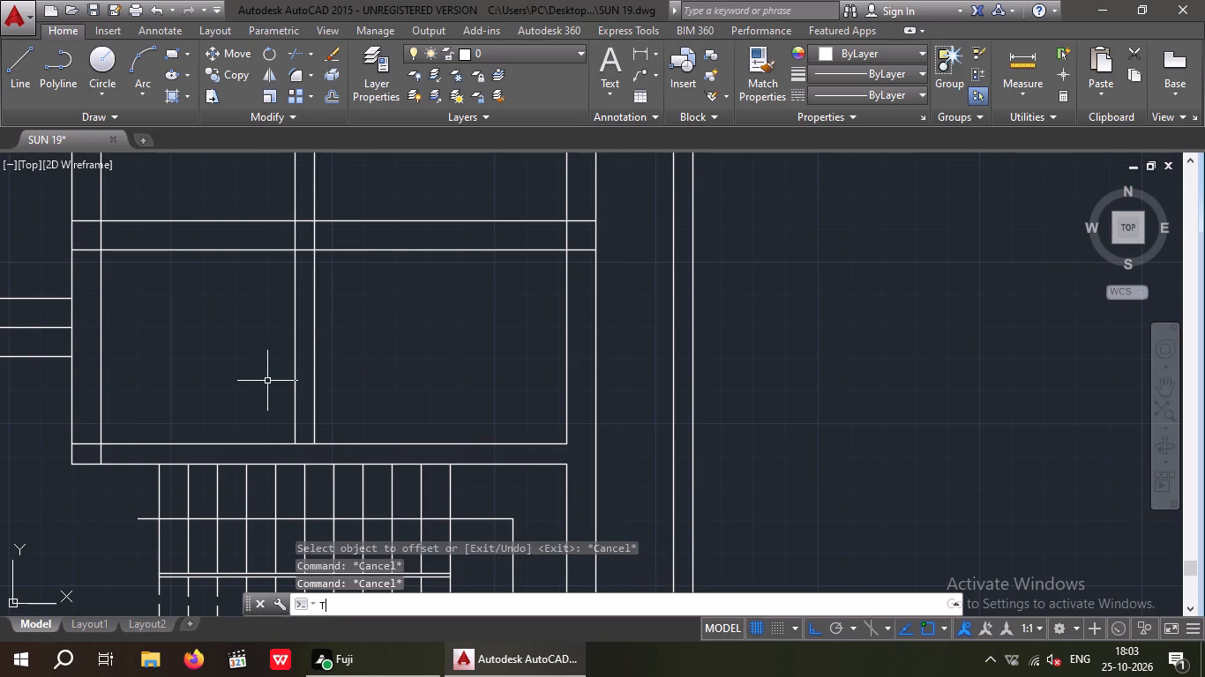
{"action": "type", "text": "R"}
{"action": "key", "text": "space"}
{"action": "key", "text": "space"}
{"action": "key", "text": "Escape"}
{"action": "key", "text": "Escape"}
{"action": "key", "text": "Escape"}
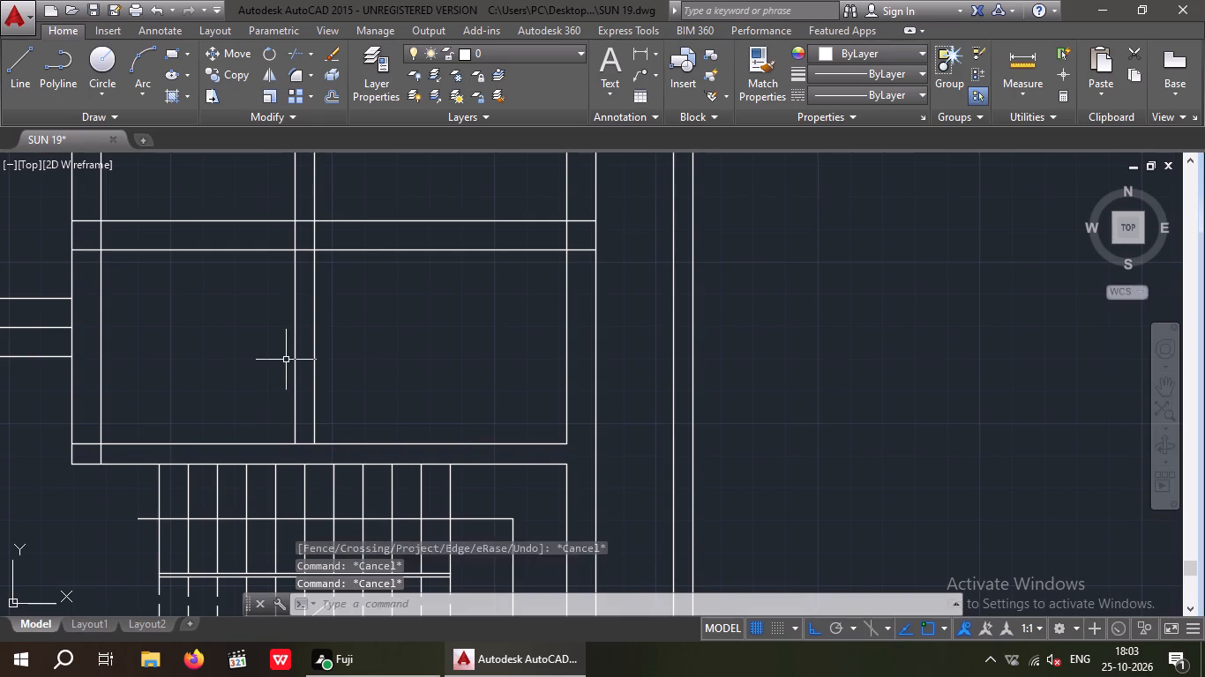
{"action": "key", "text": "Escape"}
Trim both new vertical partition lines above the horizontal partition so they stay within the room above the staircase.
{"action": "key", "text": "t"}
{"action": "key", "text": "r"}
{"action": "key", "text": "space"}
{"action": "key", "text": "space"}
{"action": "scroll", "coordinate": [286, 262], "scroll_direction": "up", "scroll_amount": 1}
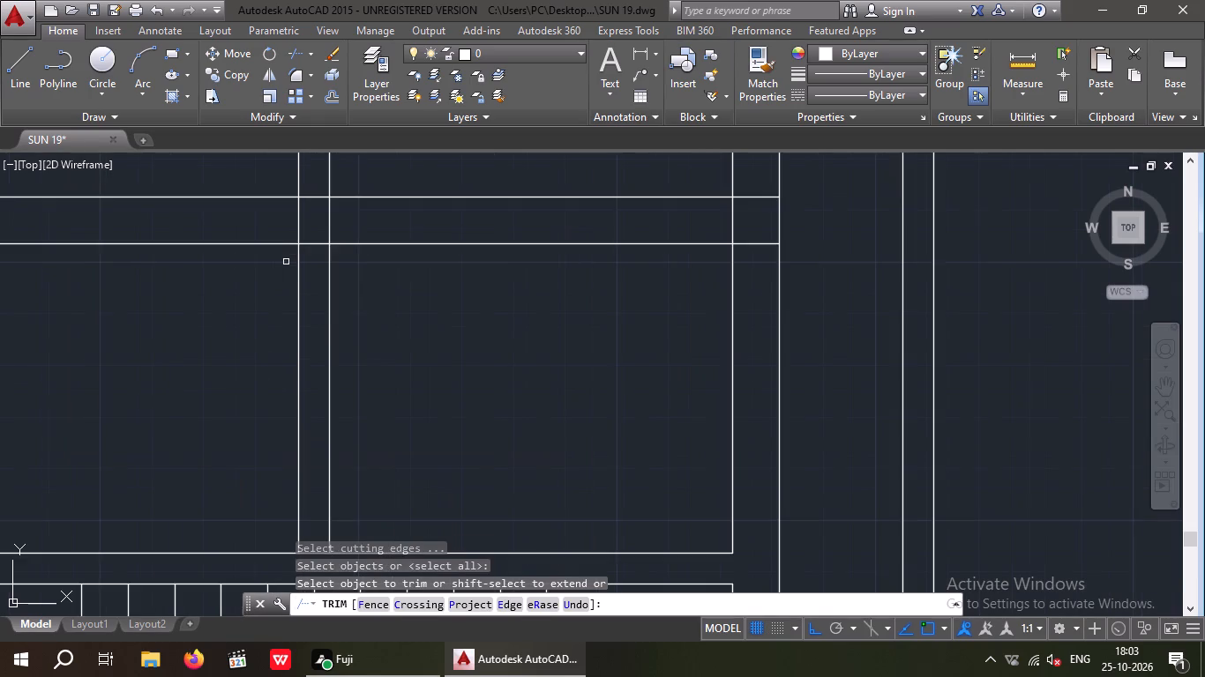
{"action": "middle_click_drag", "start_coordinate": [303, 269], "coordinate": [306, 362]}
{"action": "scroll", "coordinate": [295, 341], "scroll_direction": "up", "scroll_amount": 1}
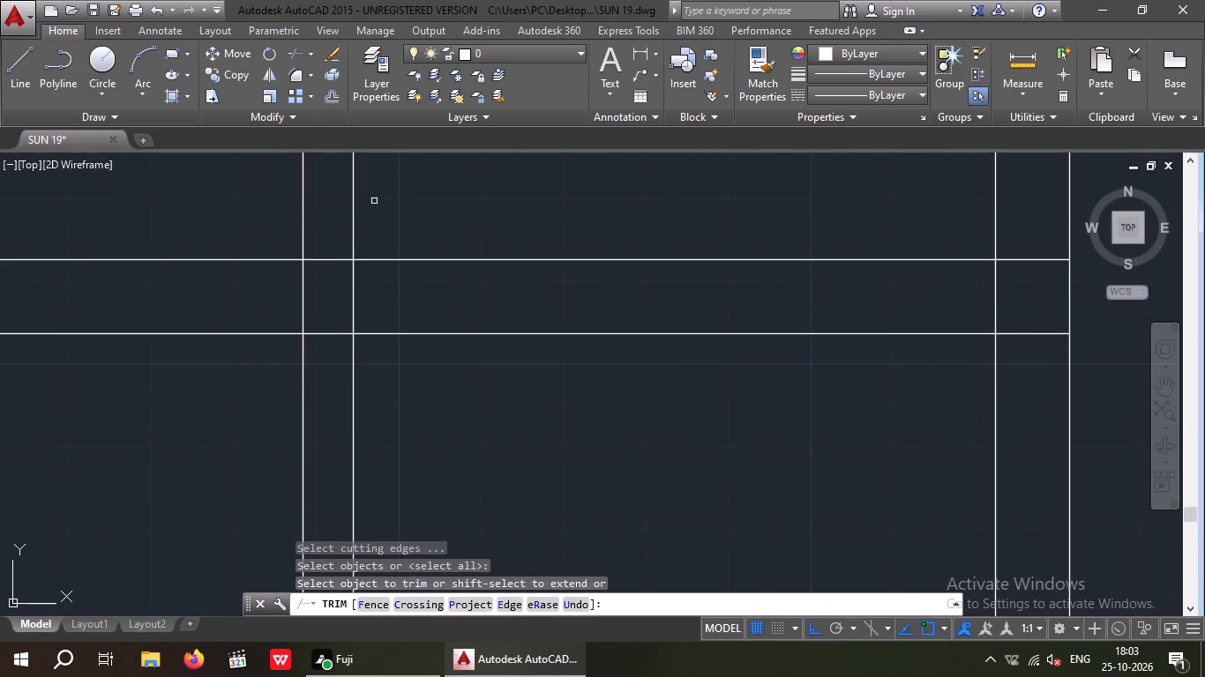
{"action": "left_click_drag", "start_coordinate": [379, 194], "coordinate": [213, 197]}
{"action": "left_click", "coordinate": [212, 197]}
{"action": "scroll", "coordinate": [248, 192], "scroll_direction": "down", "scroll_amount": 3}
{"action": "middle_click_drag", "start_coordinate": [208, 318], "coordinate": [283, 327]}
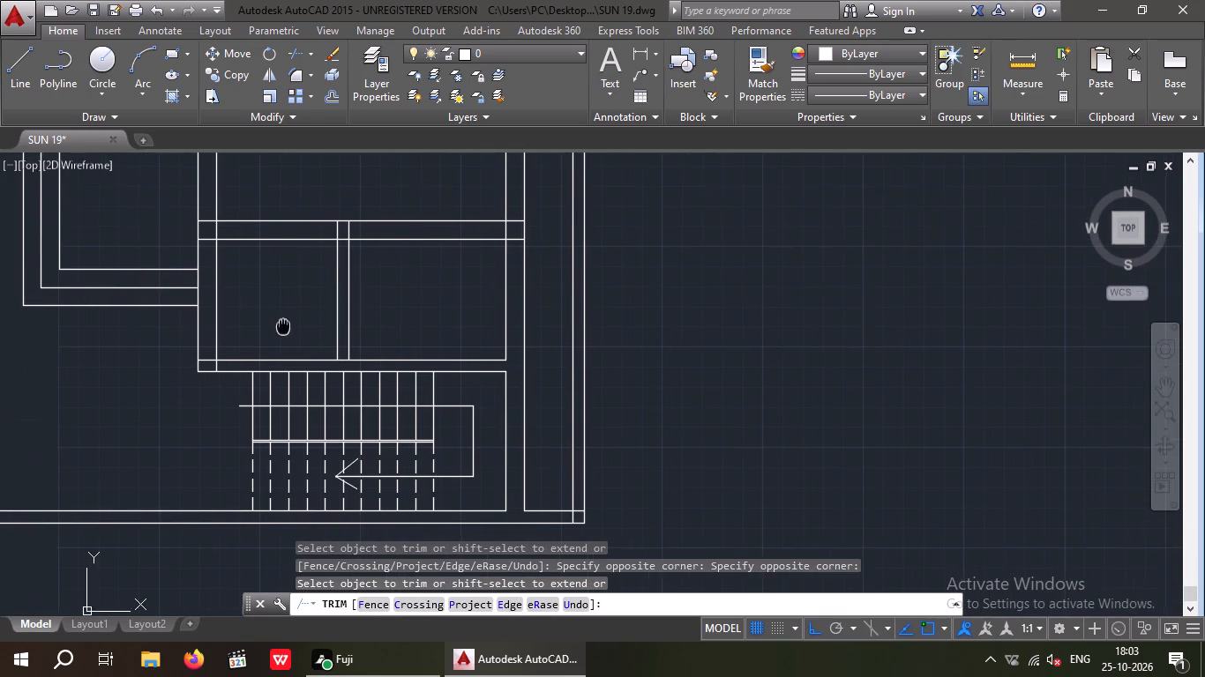
{"action": "key", "text": "Escape"}
{"action": "key", "text": "Escape"}
{"action": "key", "text": "Escape"}
Offset the inner line of the left wall of the rooms above the staircase 1' to the right.
{"action": "middle_click_drag", "start_coordinate": [270, 325], "coordinate": [292, 355]}
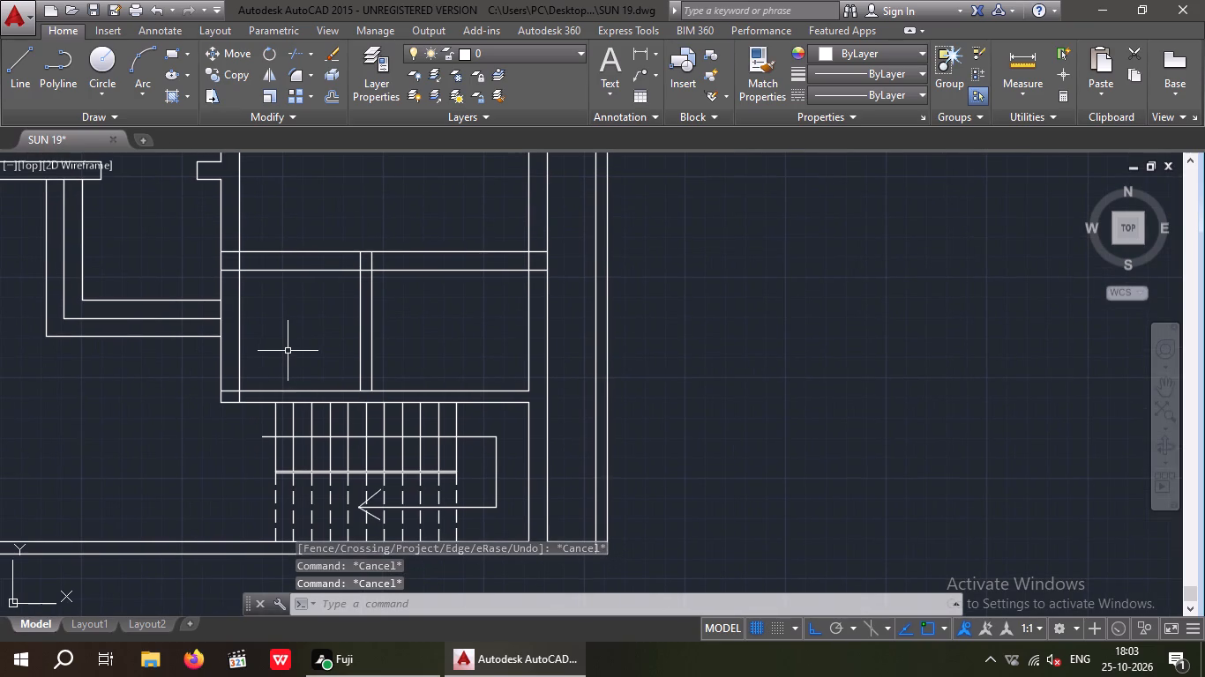
{"action": "key", "text": "Escape"}
{"action": "key", "text": "Escape"}
{"action": "key", "text": "o"}
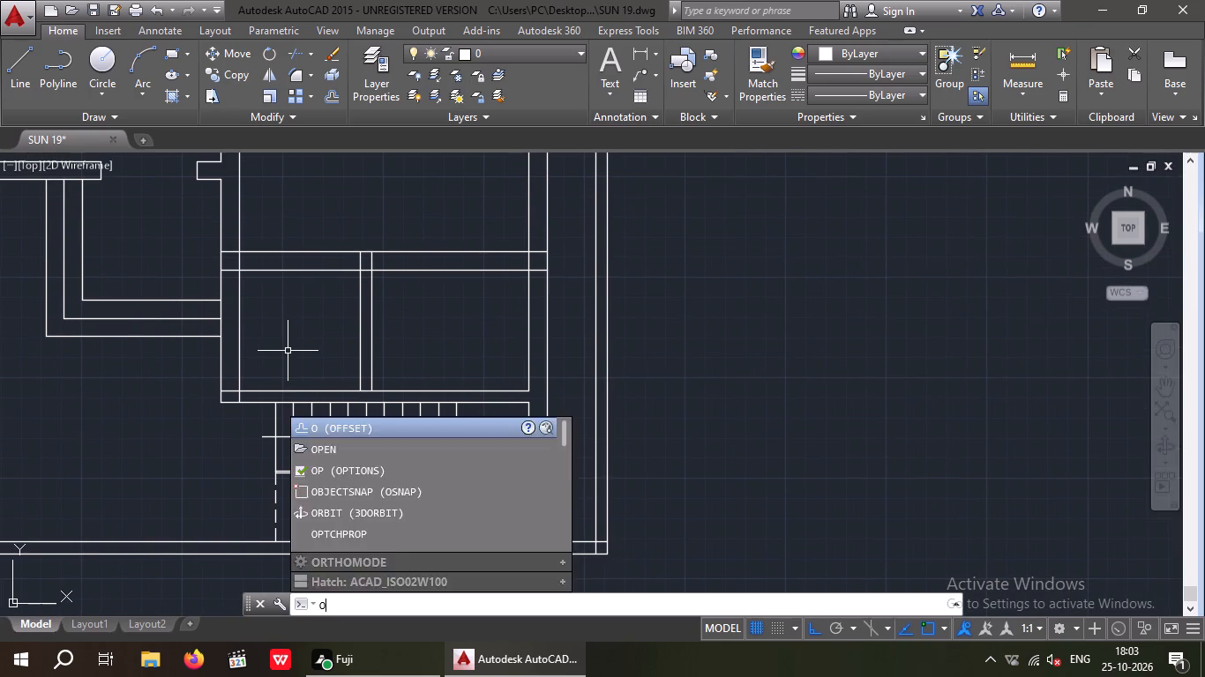
{"action": "key", "text": "Escape"}
{"action": "key", "text": "Escape"}
{"action": "key", "text": "o"}
{"action": "key", "text": "Return"}
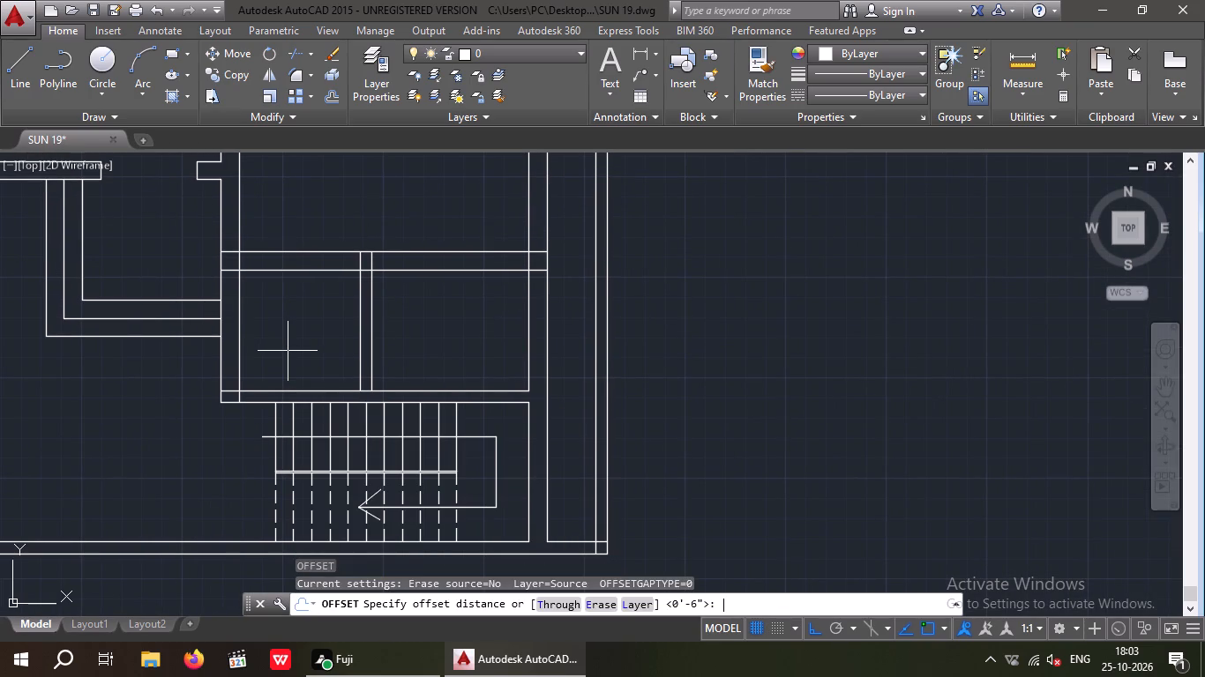
{"action": "type", "text": "1'"}
{"action": "key", "text": "Return"}
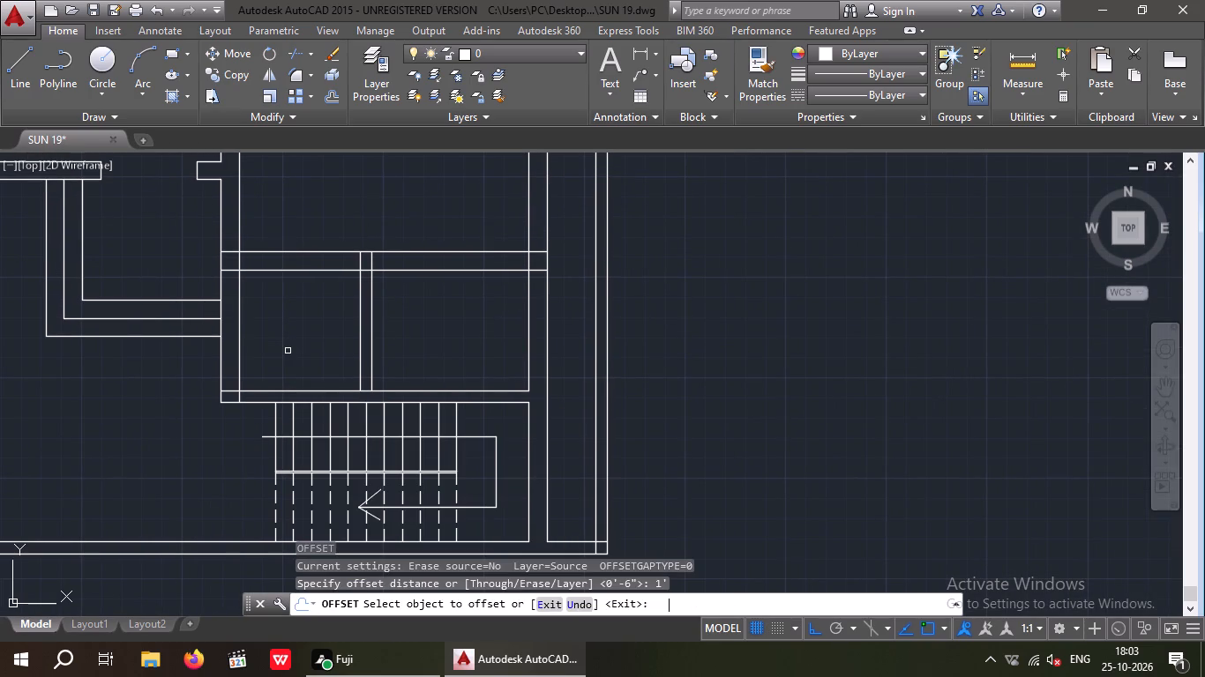
{"action": "left_click_drag", "start_coordinate": [240, 217], "coordinate": [266, 215]}
{"action": "left_click", "coordinate": [276, 212]}
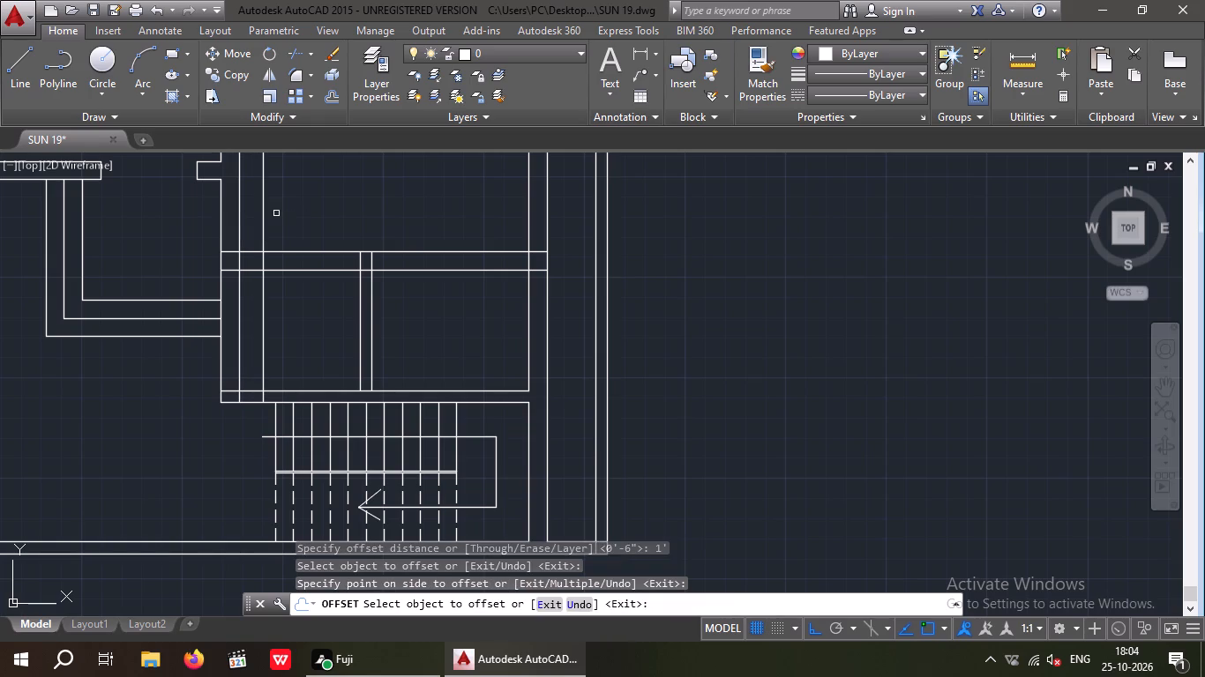
{"action": "key", "text": "Escape"}
{"action": "key", "text": "Escape"}
Trim the 1' offset line above and below the horizontal partition, keeping only the piece within its thickness.
{"action": "key", "text": "t"}
{"action": "key", "text": "r"}
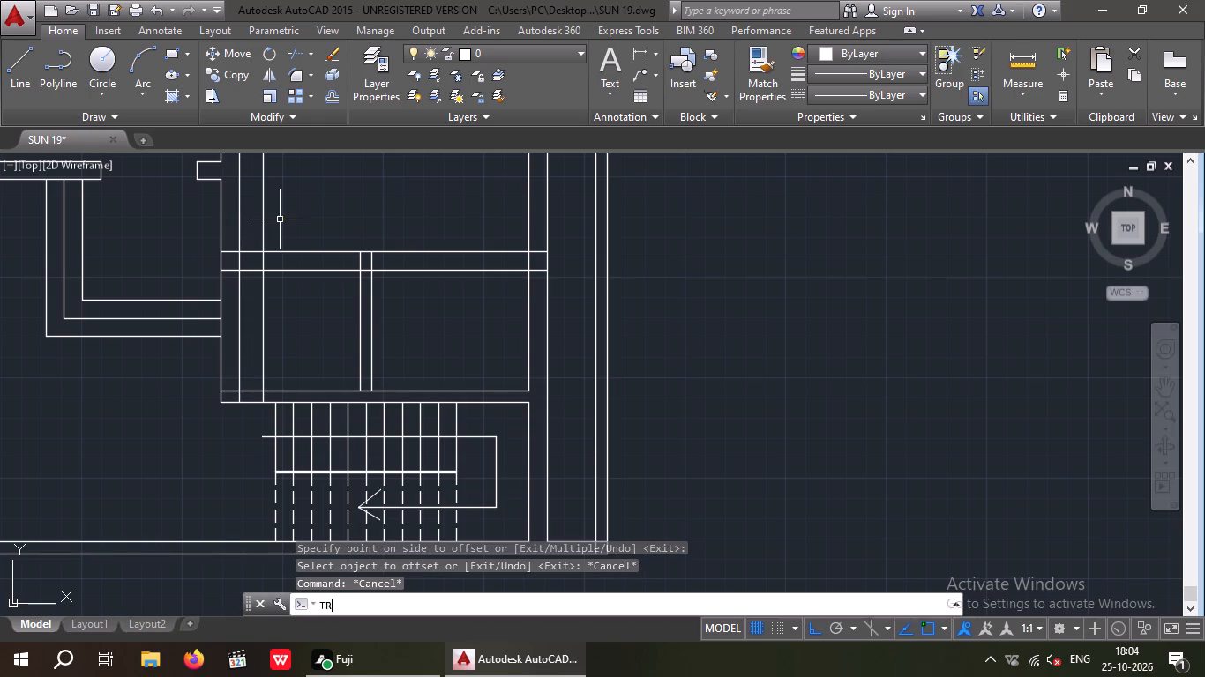
{"action": "key", "text": "space"}
{"action": "key", "text": "space"}
{"action": "scroll", "coordinate": [240, 211], "scroll_direction": "up", "scroll_amount": 3}
{"action": "left_click_drag", "start_coordinate": [360, 219], "coordinate": [293, 297]}
{"action": "left_click", "coordinate": [279, 301]}
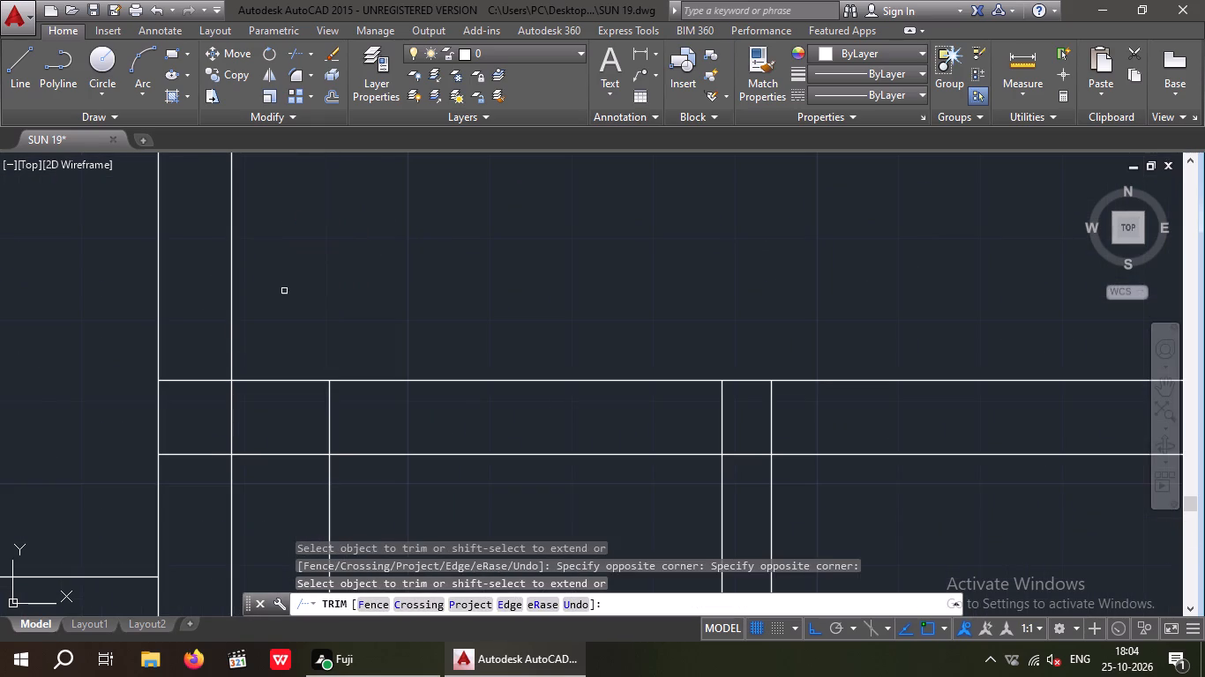
{"action": "scroll", "coordinate": [287, 286], "scroll_direction": "down", "scroll_amount": 2}
{"action": "scroll", "coordinate": [291, 373], "scroll_direction": "up", "scroll_amount": 3}
{"action": "middle_click_drag", "start_coordinate": [288, 429], "coordinate": [310, 490]}
{"action": "scroll", "coordinate": [311, 456], "scroll_direction": "up", "scroll_amount": 1}
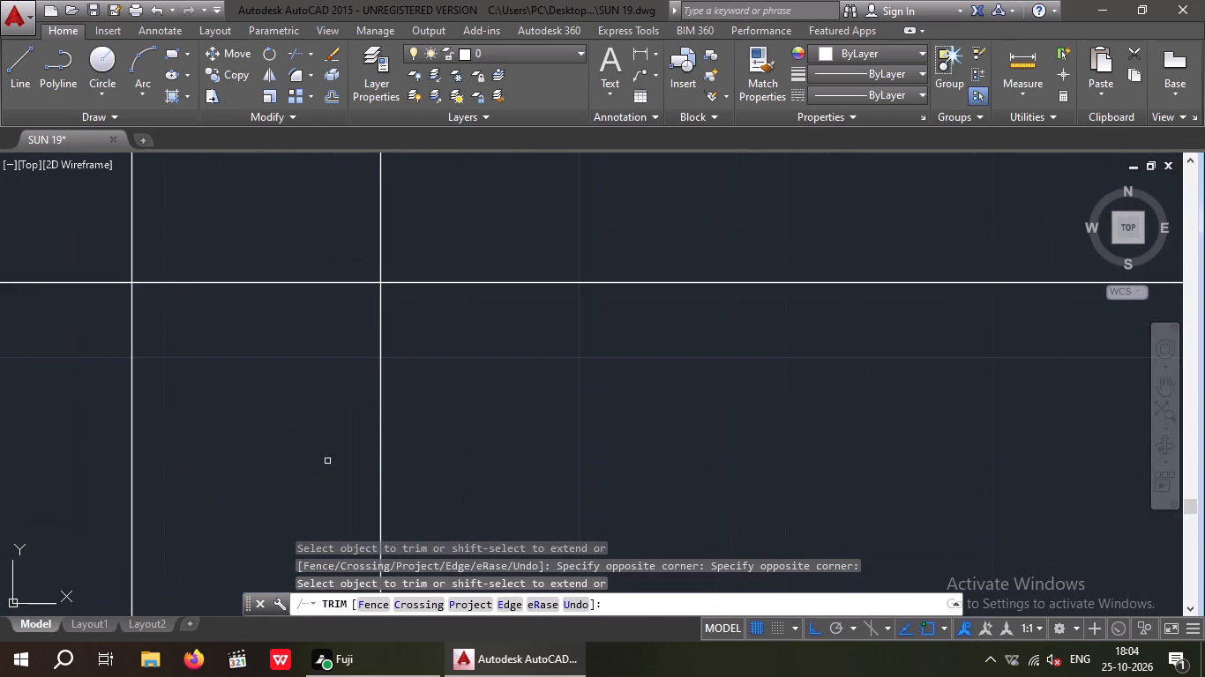
{"action": "left_click_drag", "start_coordinate": [430, 374], "coordinate": [330, 452]}
{"action": "left_click", "coordinate": [330, 452]}
{"action": "scroll", "coordinate": [356, 420], "scroll_direction": "down", "scroll_amount": 2}
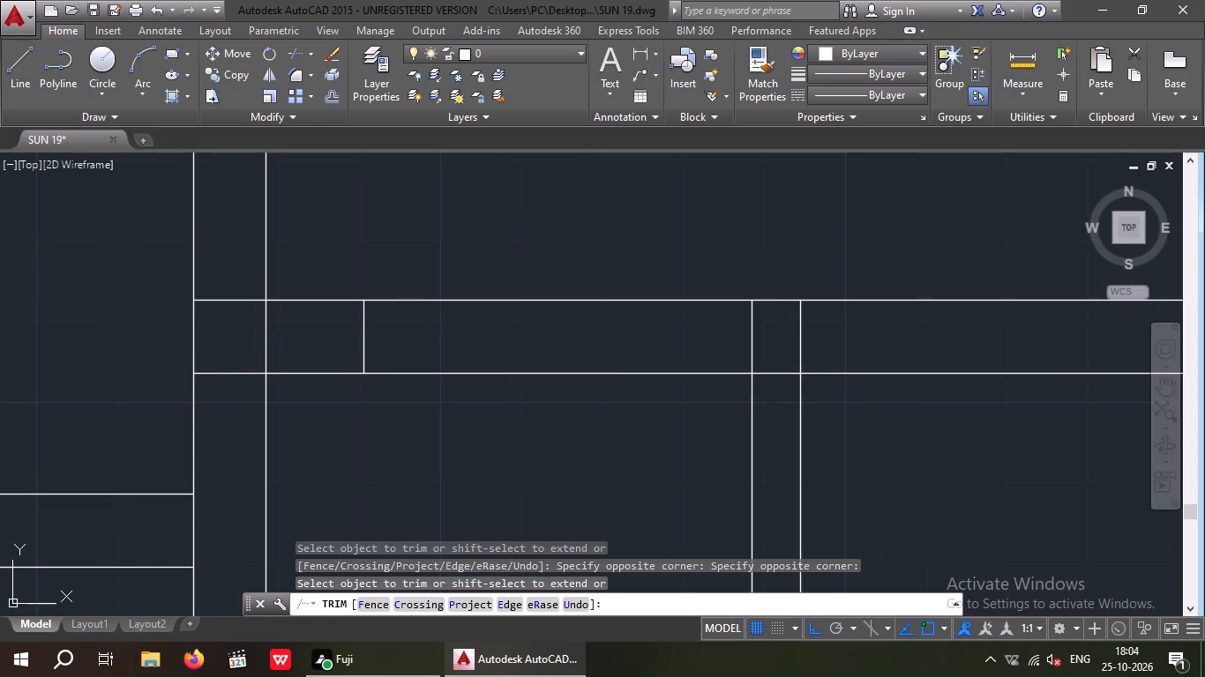
Trim the wall line and horizontal partition lines where they cross inside the left wall, joining the wall and partition.
{"action": "left_click_drag", "start_coordinate": [284, 331], "coordinate": [229, 355]}
{"action": "left_click", "coordinate": [229, 355]}
{"action": "left_click_drag", "start_coordinate": [236, 400], "coordinate": [221, 355]}
{"action": "left_click", "coordinate": [213, 261]}
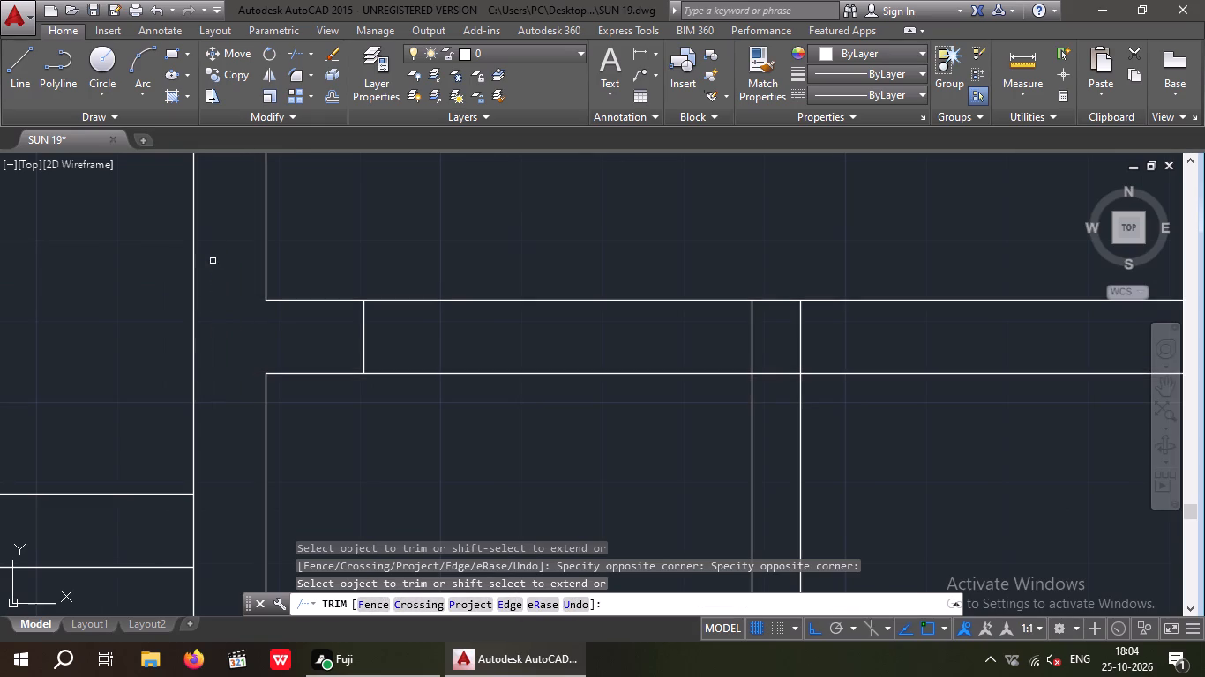
{"action": "scroll", "coordinate": [219, 282], "scroll_direction": "down", "scroll_amount": 1}
{"action": "key", "text": "Escape"}
{"action": "key", "text": "Escape"}
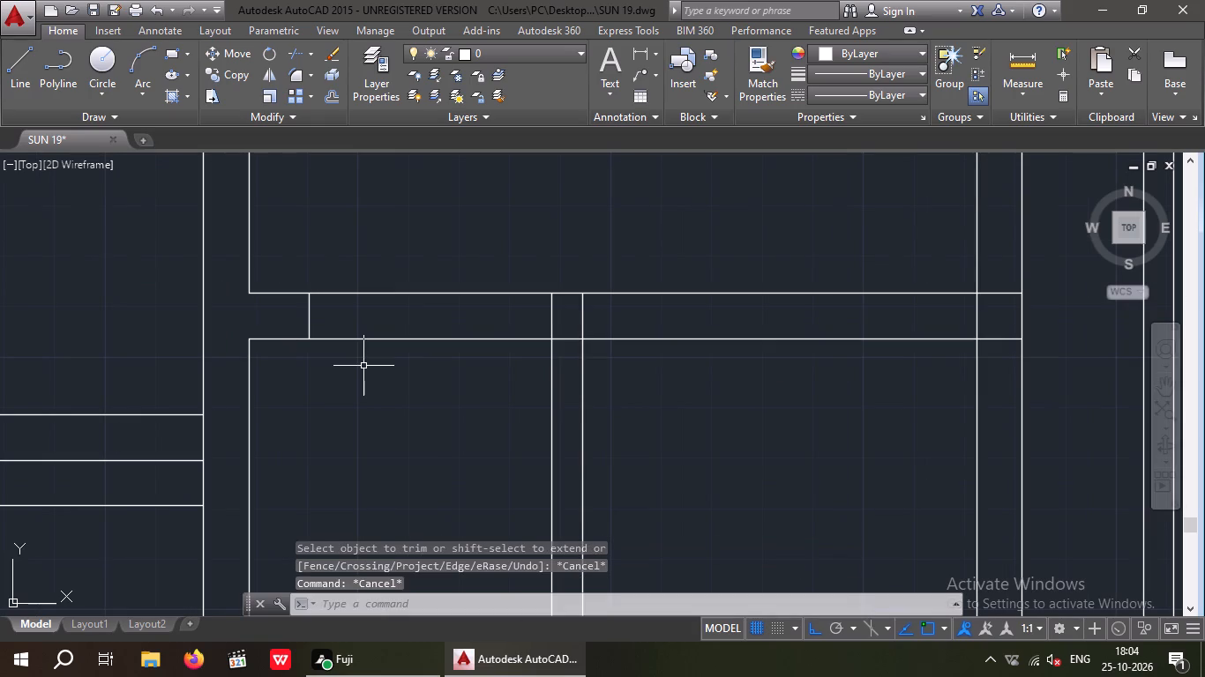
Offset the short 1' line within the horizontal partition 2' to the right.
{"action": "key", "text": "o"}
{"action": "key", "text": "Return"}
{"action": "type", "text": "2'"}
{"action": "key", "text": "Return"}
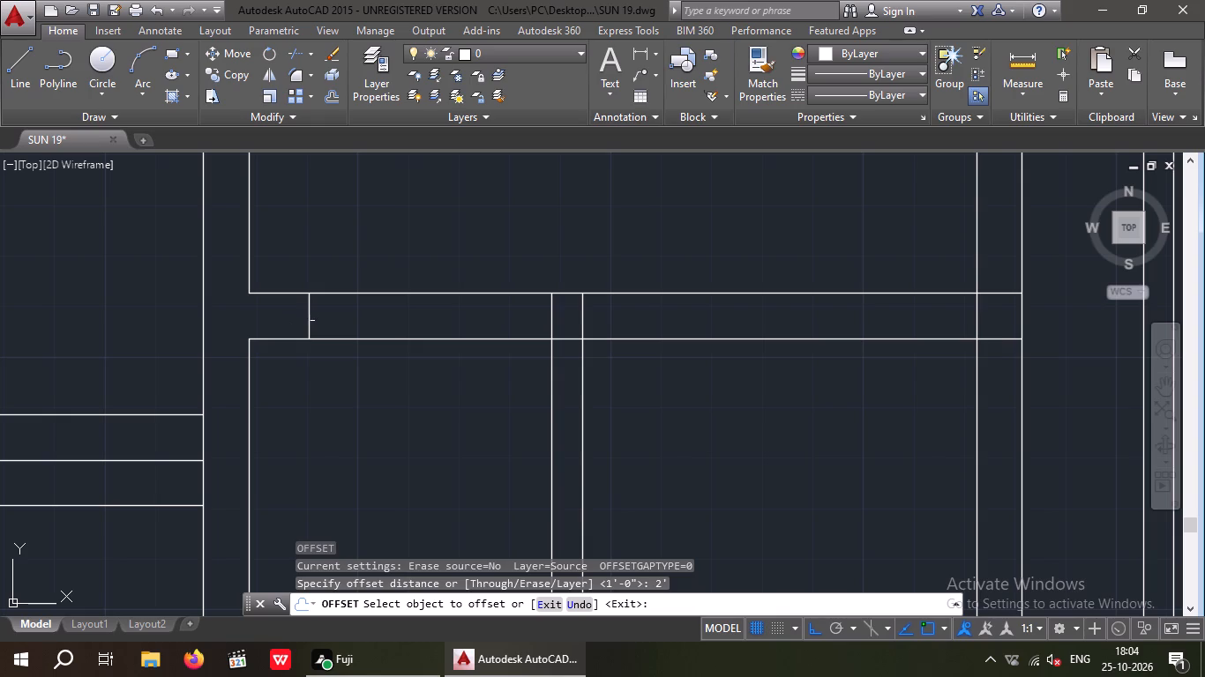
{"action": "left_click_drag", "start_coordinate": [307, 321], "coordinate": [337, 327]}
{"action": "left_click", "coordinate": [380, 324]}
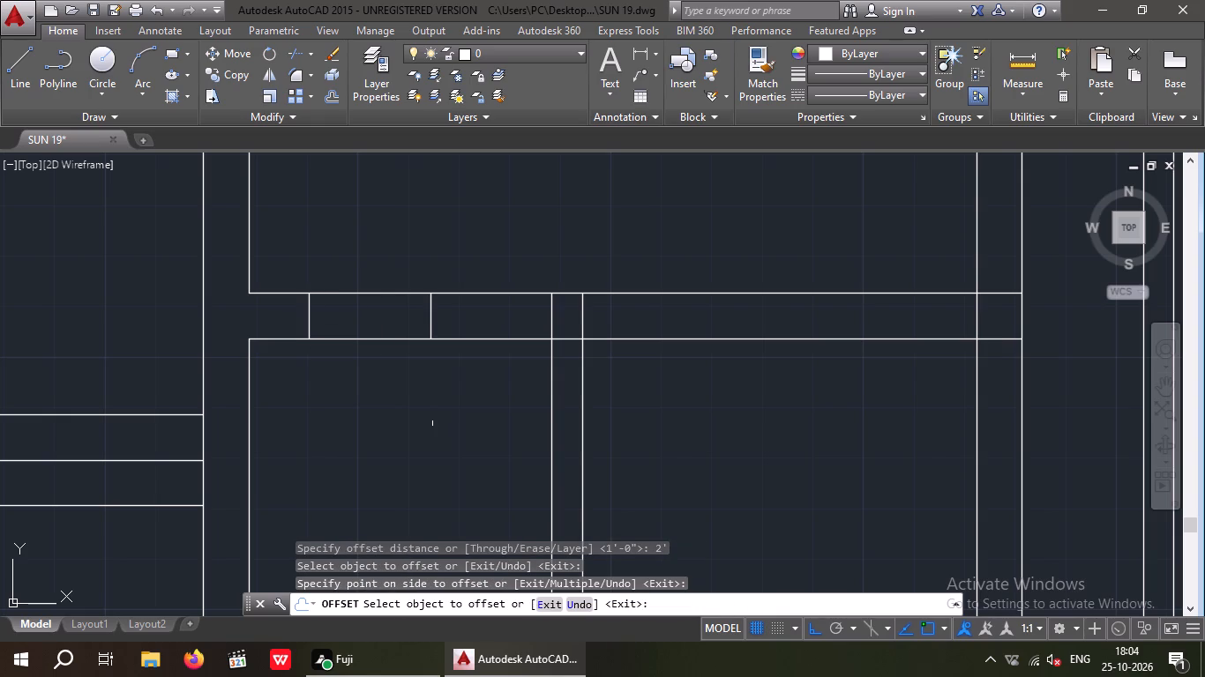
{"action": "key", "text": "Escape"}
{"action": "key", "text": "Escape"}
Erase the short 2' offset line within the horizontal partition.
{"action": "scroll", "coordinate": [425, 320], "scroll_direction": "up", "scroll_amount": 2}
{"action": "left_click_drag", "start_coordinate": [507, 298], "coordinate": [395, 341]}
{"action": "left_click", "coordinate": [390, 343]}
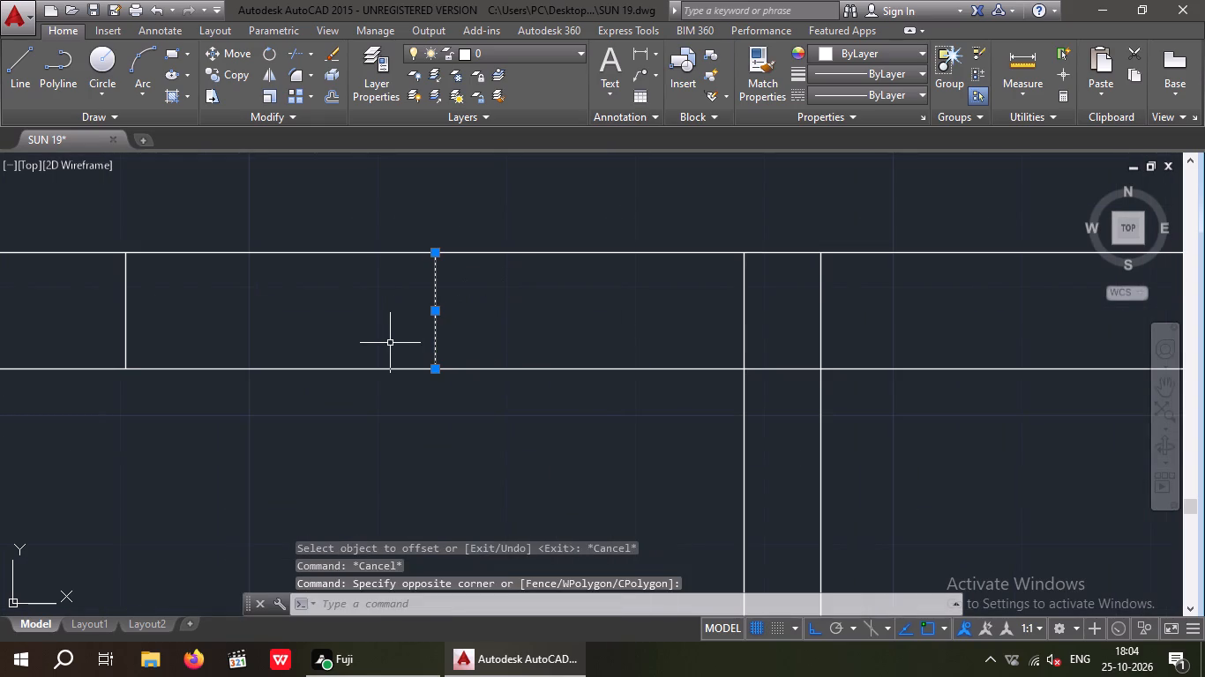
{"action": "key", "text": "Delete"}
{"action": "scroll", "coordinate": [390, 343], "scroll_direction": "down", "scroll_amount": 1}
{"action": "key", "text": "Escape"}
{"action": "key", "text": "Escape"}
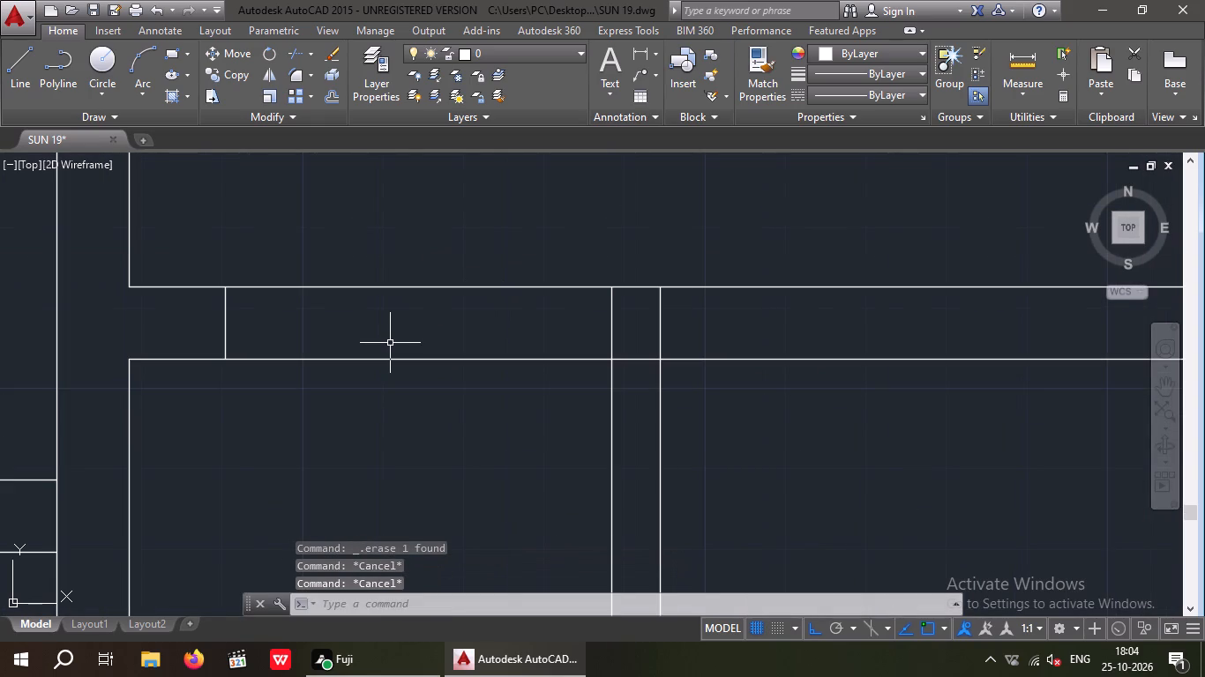
Offset the short 1' line within the horizontal partition 2'6" to the right to mark the doorway width.
{"action": "key", "text": "o"}
{"action": "key", "text": "Return"}
{"action": "type", "text": "2'6\""}
{"action": "key", "text": "Return"}
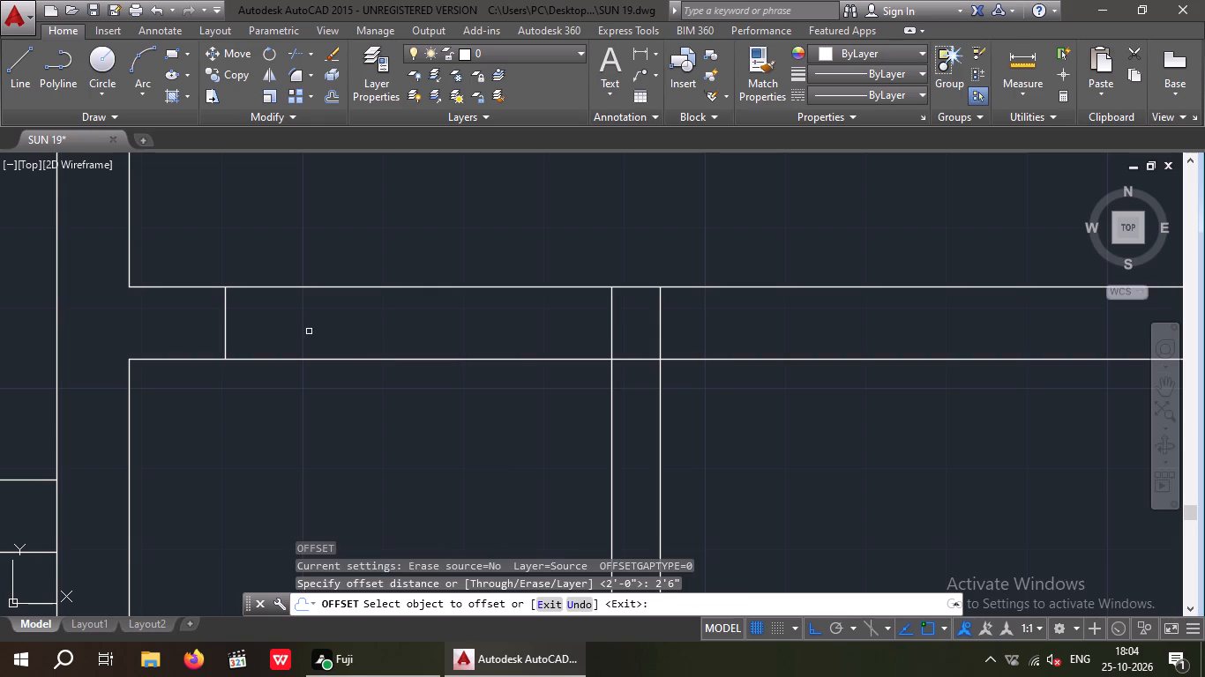
{"action": "left_click_drag", "start_coordinate": [221, 324], "coordinate": [239, 322]}
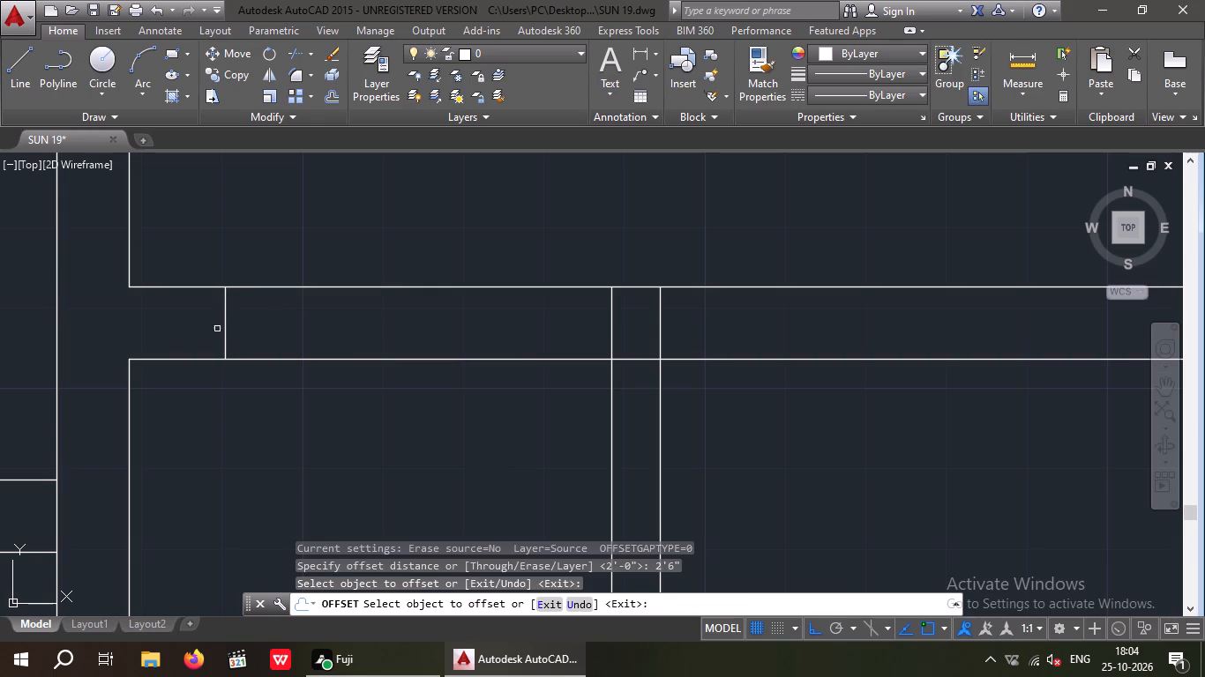
{"action": "left_click_drag", "start_coordinate": [226, 324], "coordinate": [241, 324]}
{"action": "left_click", "coordinate": [333, 315]}
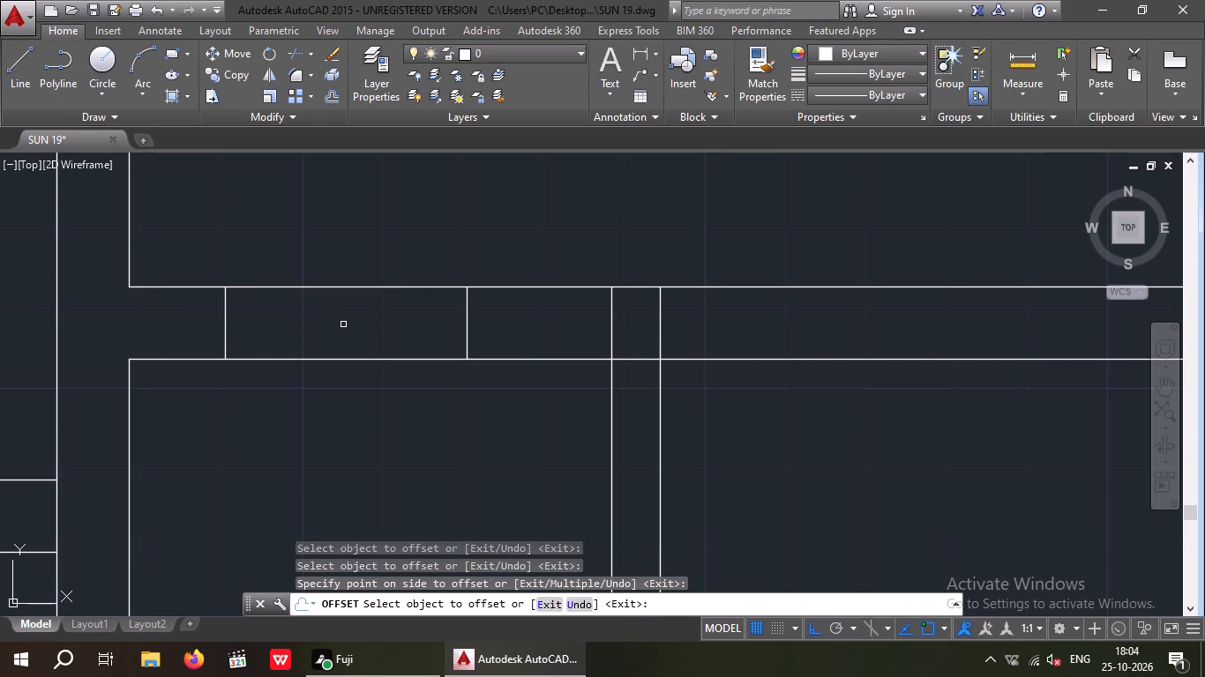
{"action": "key", "text": "Escape"}
{"action": "key", "text": "Escape"}
{"action": "key", "text": "Escape"}
Trim both horizontal partition lines between the two short marker lines to open the 2'6" doorway.
{"action": "type", "text": "TR"}
{"action": "key", "text": "space"}
{"action": "key", "text": "space"}
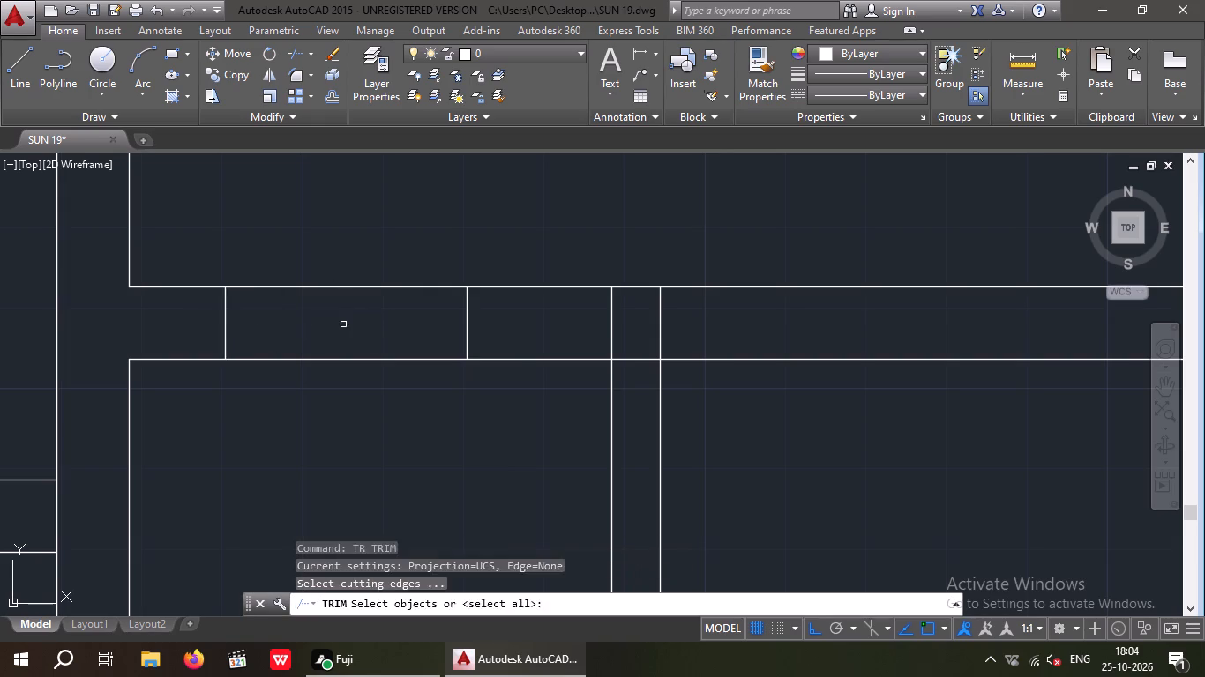
{"action": "left_click_drag", "start_coordinate": [421, 439], "coordinate": [323, 316]}
{"action": "left_click", "coordinate": [303, 228]}
{"action": "scroll", "coordinate": [309, 246], "scroll_direction": "down", "scroll_amount": 2}
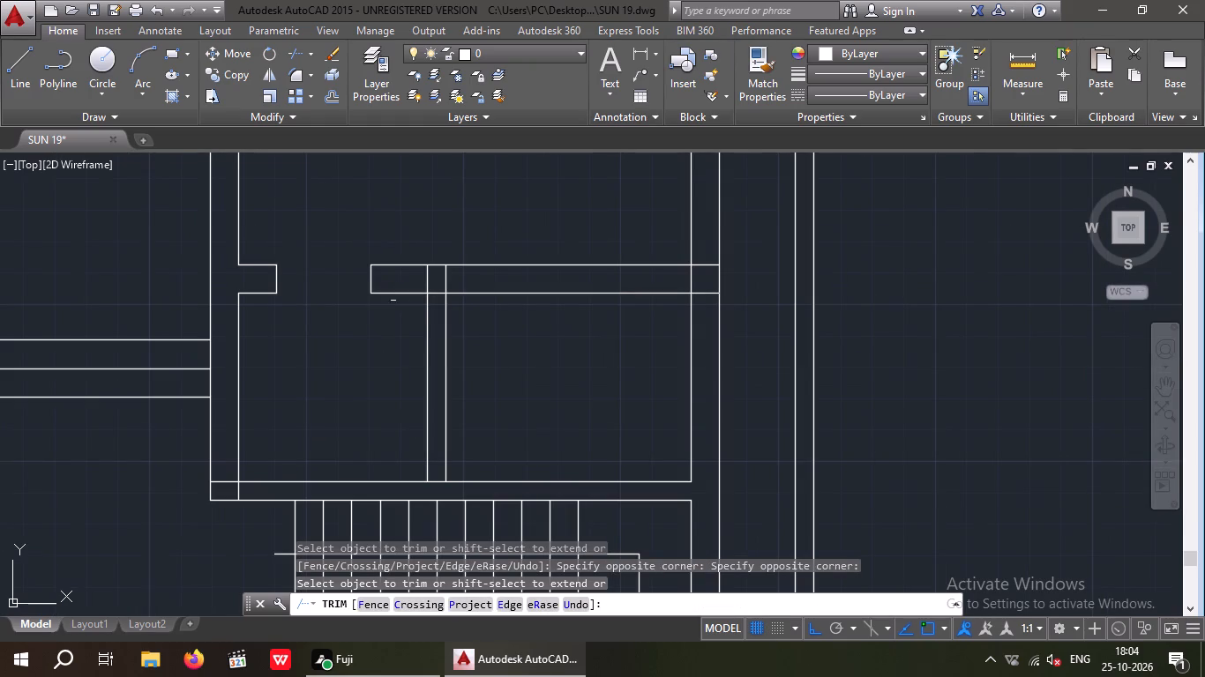
Offset the horizontal partition's lower line 9" downward across the short vertical partition.
{"action": "scroll", "coordinate": [494, 265], "scroll_direction": "up", "scroll_amount": 3}
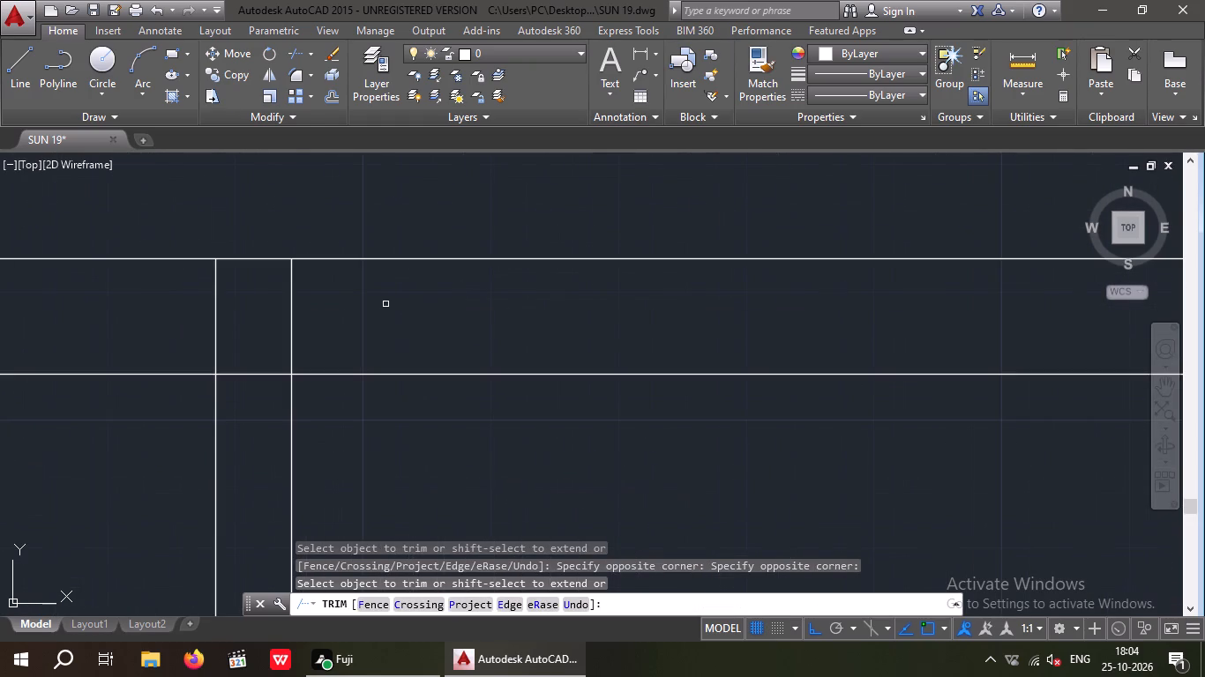
{"action": "scroll", "coordinate": [390, 301], "scroll_direction": "down", "scroll_amount": 1}
{"action": "key", "text": "Escape"}
{"action": "key", "text": "Escape"}
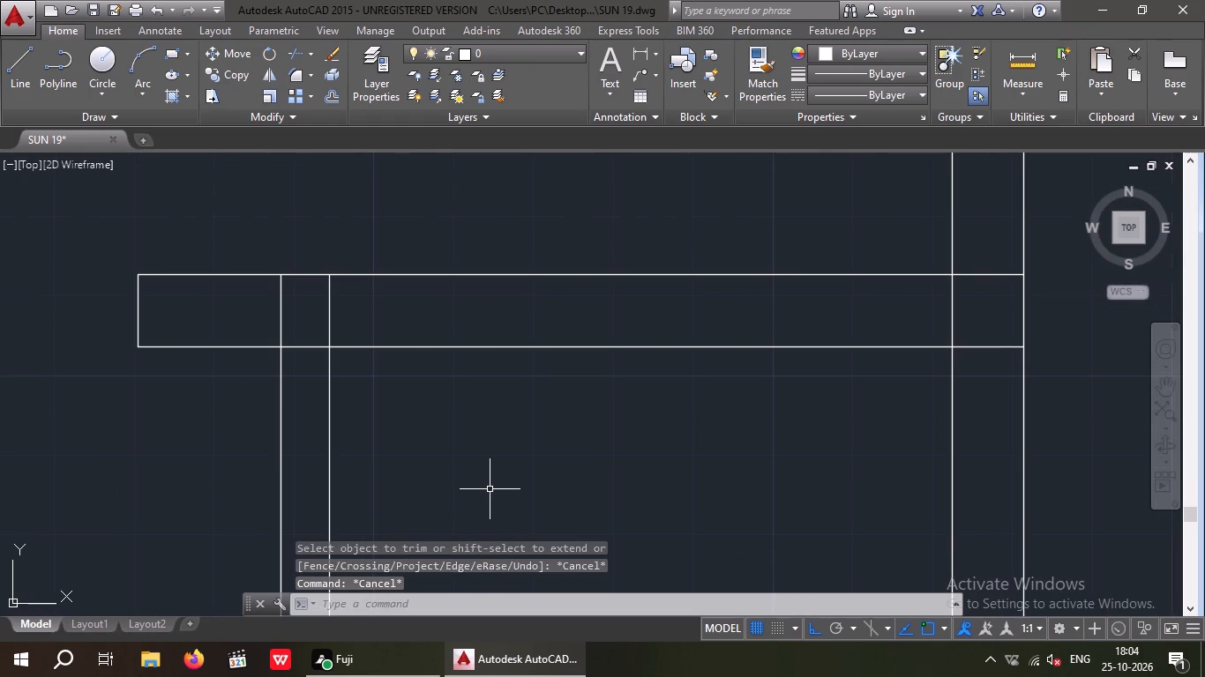
{"action": "key", "text": "o"}
{"action": "key", "text": "Return"}
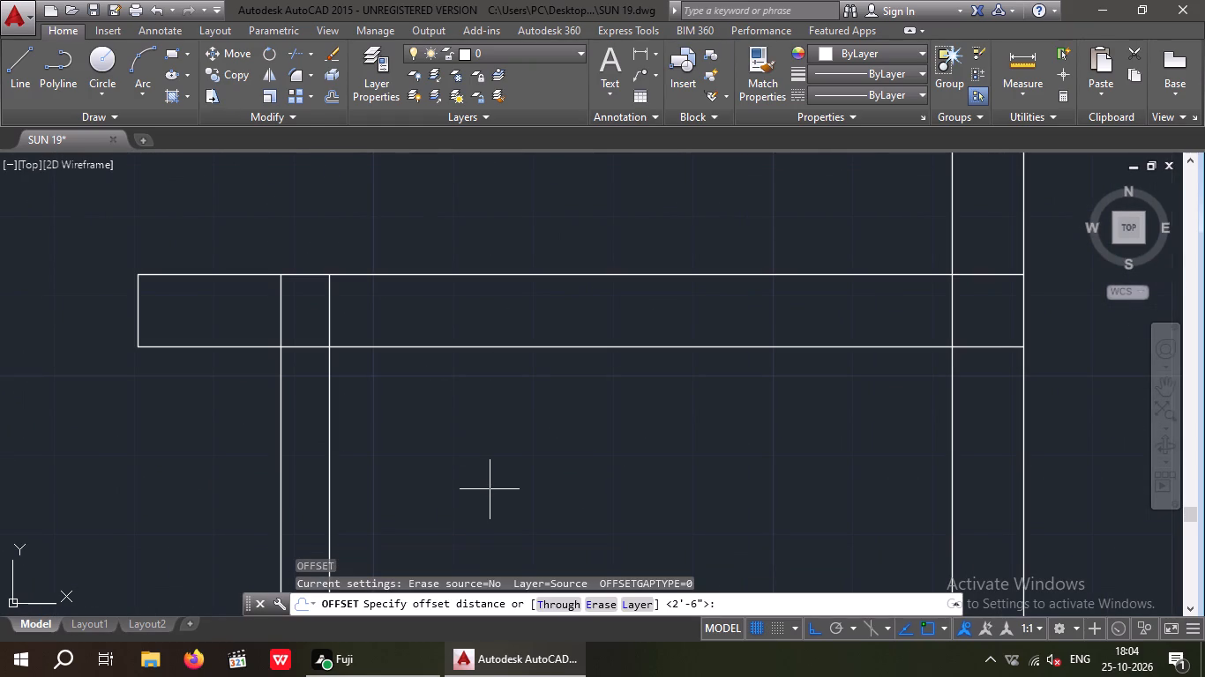
{"action": "key", "text": "6"}
{"action": "key", "text": "BackSpace"}
{"action": "type", "text": "9\""}
{"action": "key", "text": "Return"}
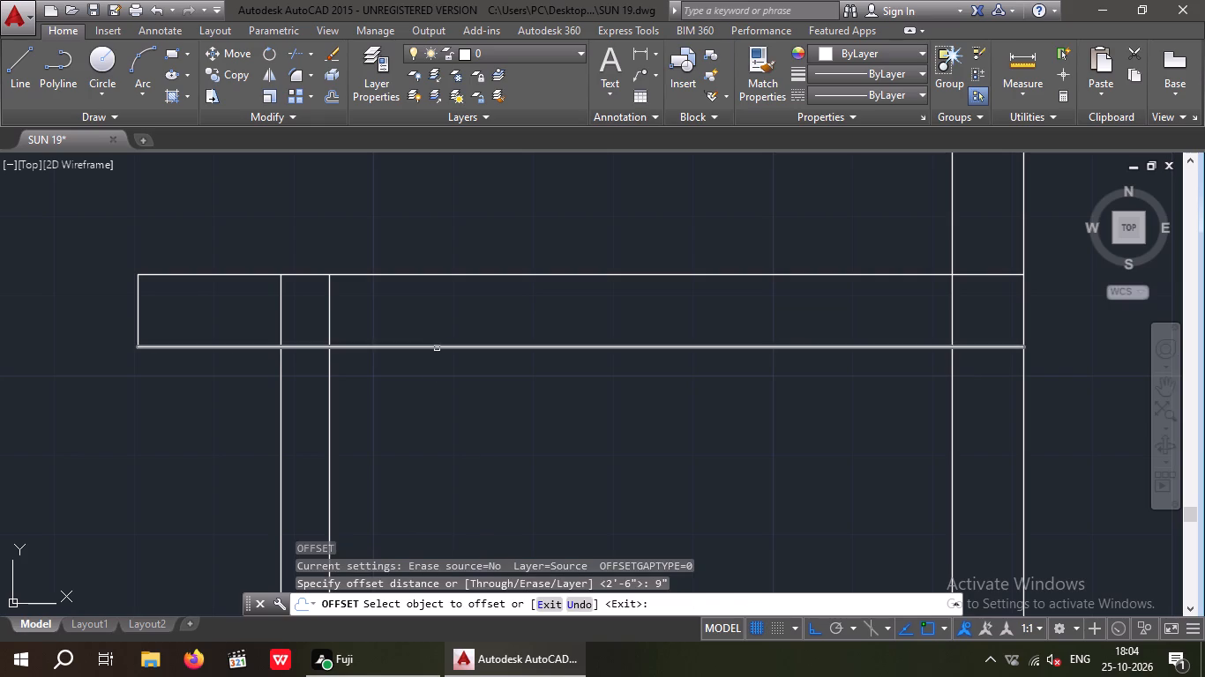
{"action": "left_click_drag", "start_coordinate": [437, 348], "coordinate": [437, 376]}
{"action": "left_click", "coordinate": [441, 442]}
{"action": "key", "text": "Escape"}
{"action": "key", "text": "Escape"}
{"action": "key", "text": "Escape"}
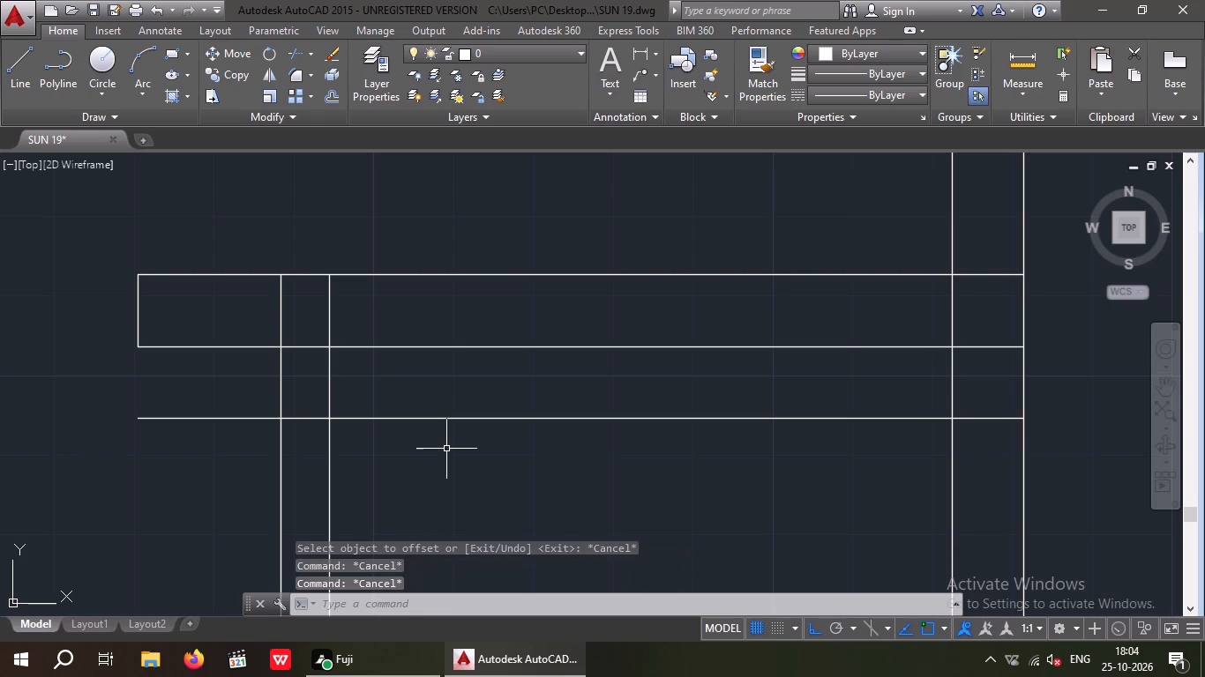
Trim the 9" offset line on both sides of the vertical partition, keeping only the short piece between its two lines.
{"action": "key", "text": "t"}
{"action": "type", "text": "R"}
{"action": "key", "text": "space"}
{"action": "key", "text": "space"}
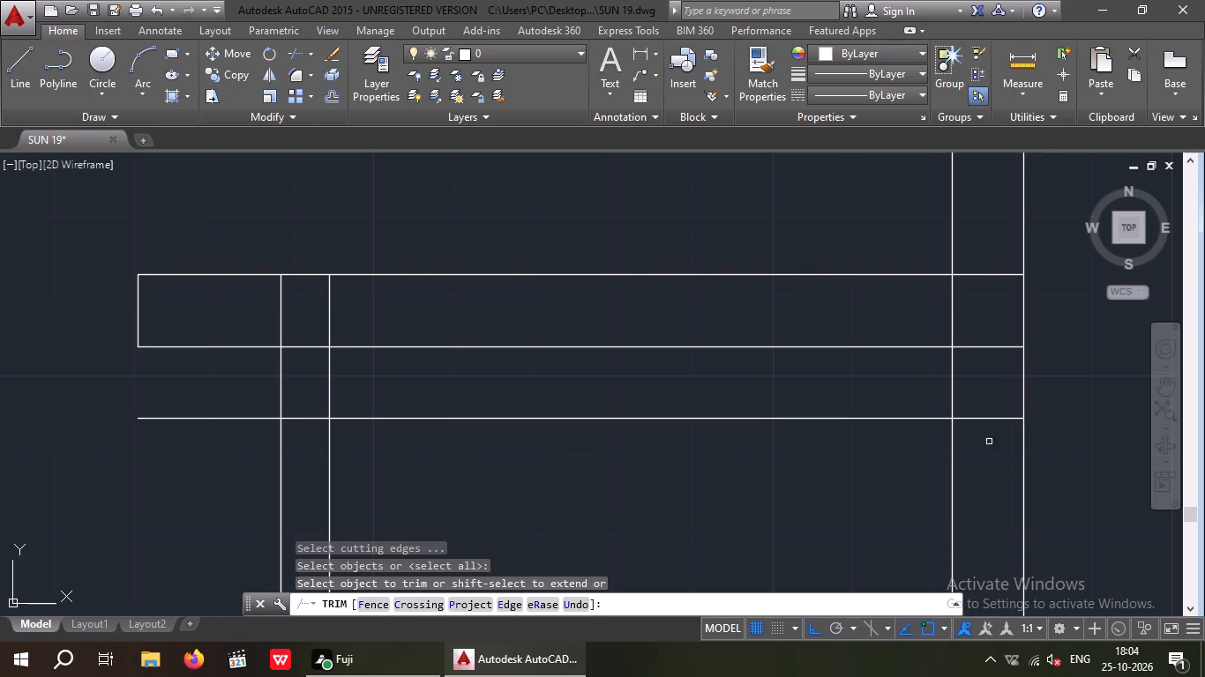
{"action": "left_click_drag", "start_coordinate": [986, 449], "coordinate": [986, 440]}
{"action": "left_click", "coordinate": [969, 393]}
{"action": "left_click_drag", "start_coordinate": [842, 500], "coordinate": [719, 447]}
{"action": "left_click_drag", "start_coordinate": [693, 406], "coordinate": [677, 418]}
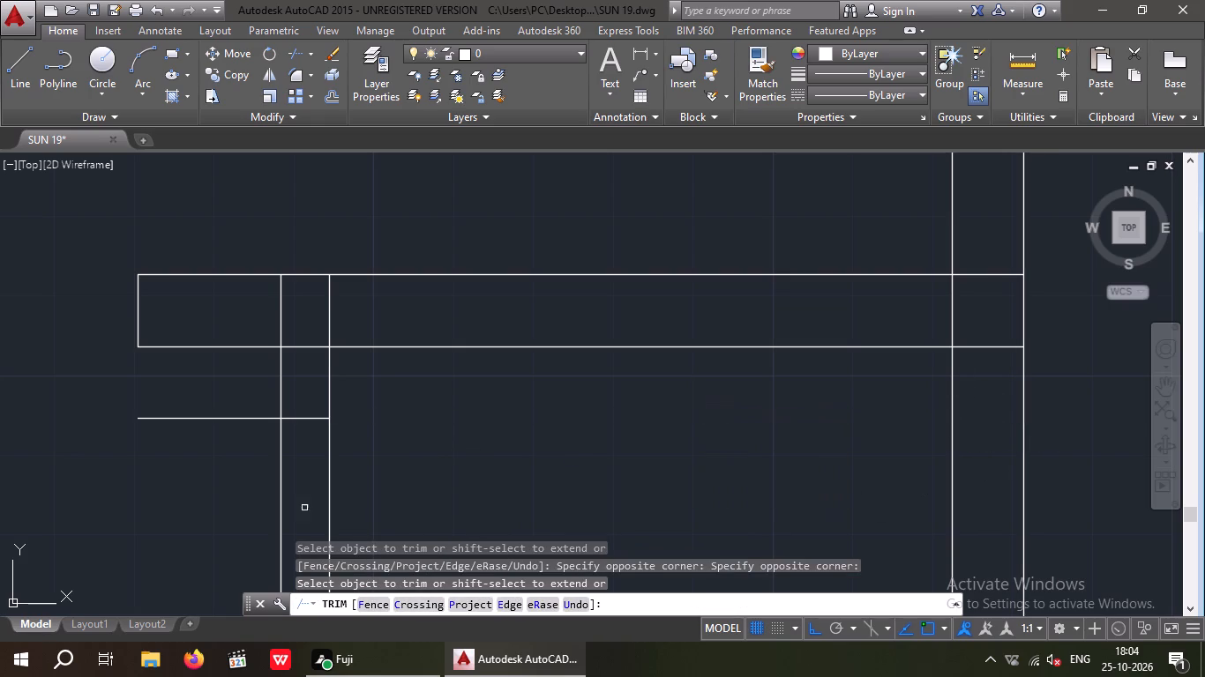
{"action": "left_click_drag", "start_coordinate": [190, 454], "coordinate": [173, 443]}
{"action": "left_click", "coordinate": [153, 398]}
Trim the overlapping lines where the vertical partition meets the horizontal partition to form a clean T-junction.
{"action": "left_click_drag", "start_coordinate": [340, 309], "coordinate": [311, 308]}
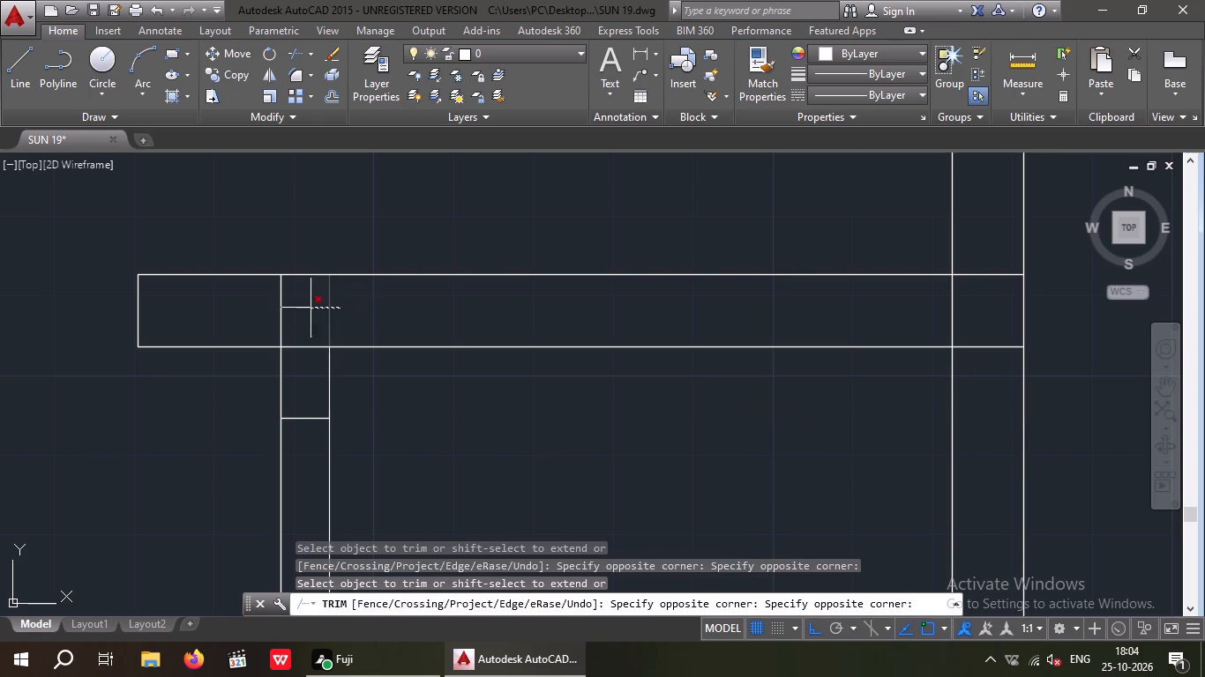
{"action": "left_click_drag", "start_coordinate": [311, 308], "coordinate": [245, 308]}
{"action": "left_click", "coordinate": [239, 308]}
{"action": "left_click_drag", "start_coordinate": [299, 362], "coordinate": [300, 346]}
{"action": "left_click", "coordinate": [299, 332]}
{"action": "left_click_drag", "start_coordinate": [313, 383], "coordinate": [305, 362]}
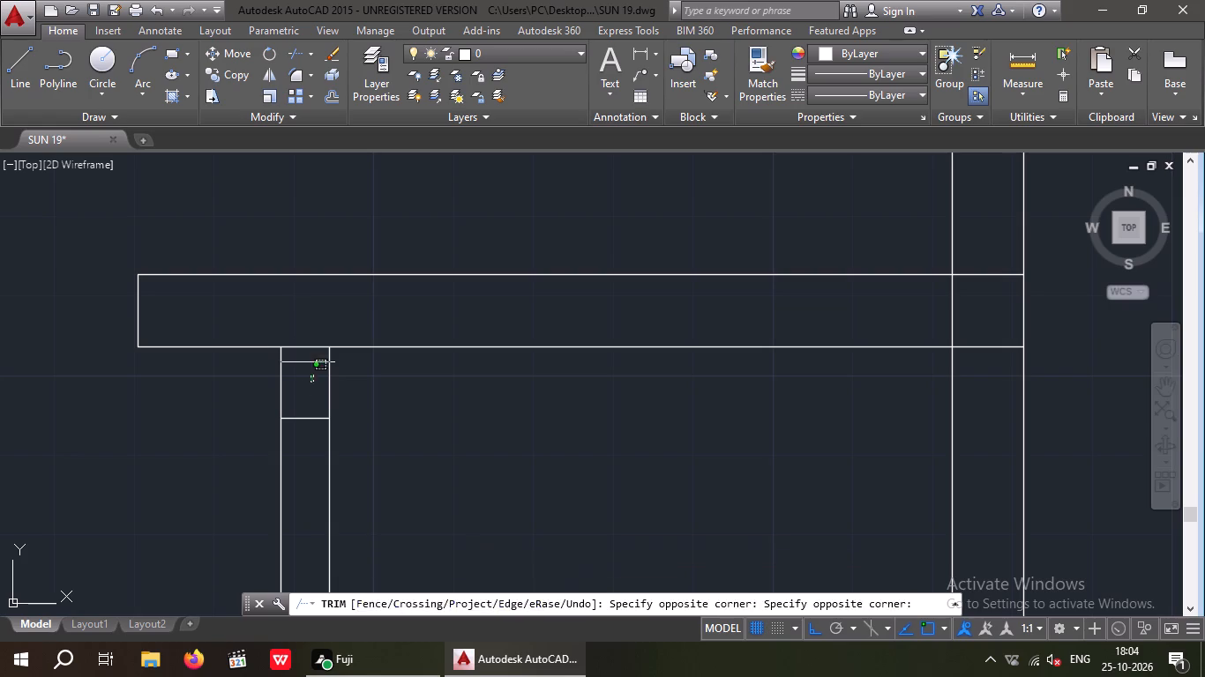
{"action": "left_click_drag", "start_coordinate": [305, 362], "coordinate": [303, 354]}
{"action": "left_click", "coordinate": [301, 338]}
{"action": "scroll", "coordinate": [301, 338], "scroll_direction": "down", "scroll_amount": 2}
{"action": "key", "text": "Escape"}
{"action": "key", "text": "Escape"}
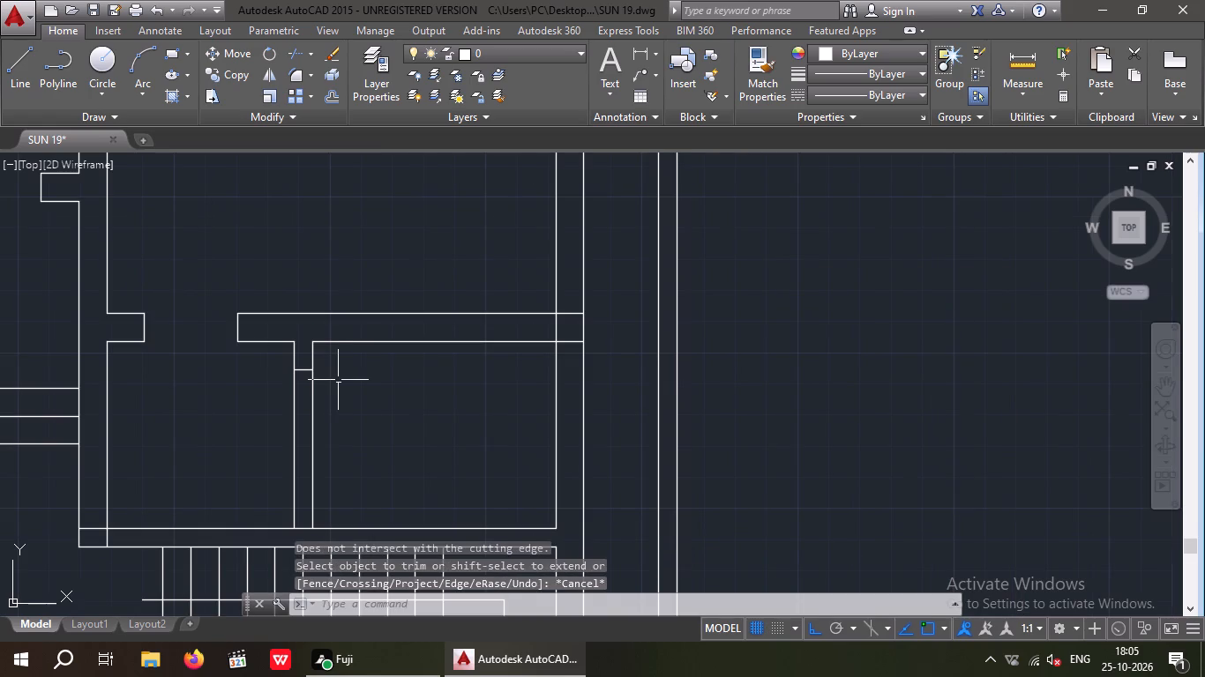
Offset the short marker line within the vertical partition 2' downward to mark the doorway width.
{"action": "key", "text": "o"}
{"action": "key", "text": "Return"}
{"action": "type", "text": "2'"}
{"action": "key", "text": "Return"}
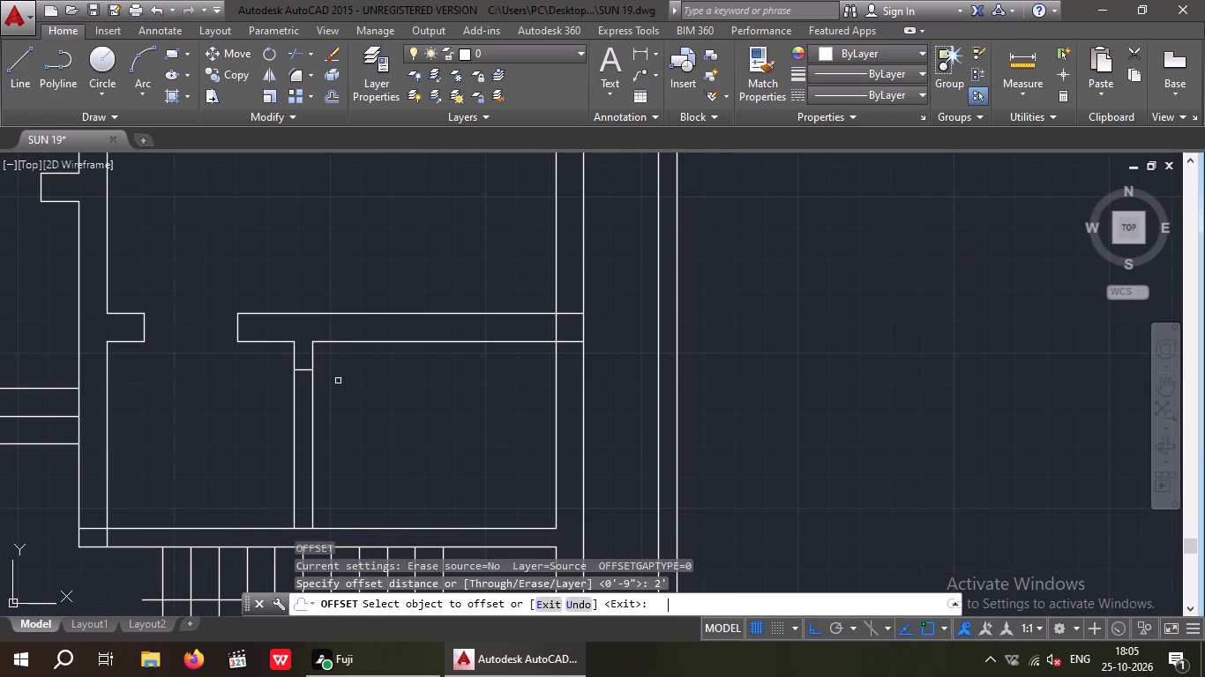
{"action": "scroll", "coordinate": [276, 396], "scroll_direction": "up", "scroll_amount": 3}
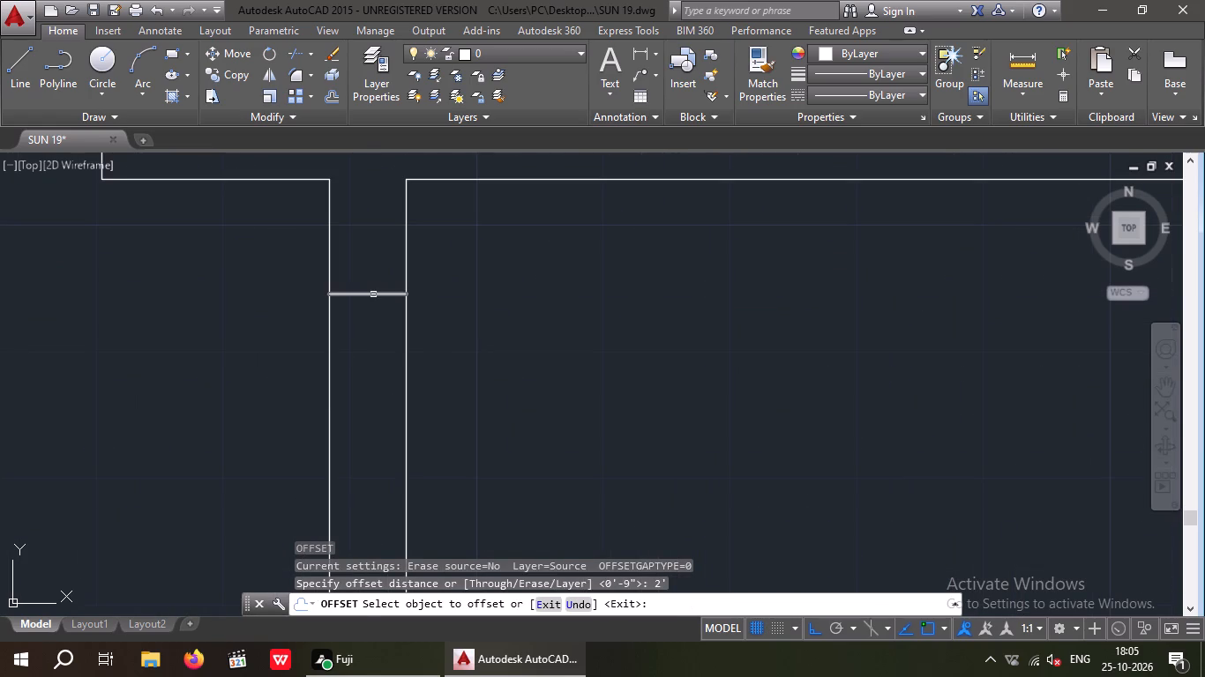
{"action": "left_click_drag", "start_coordinate": [373, 294], "coordinate": [377, 322]}
{"action": "left_click", "coordinate": [378, 376]}
{"action": "scroll", "coordinate": [374, 376], "scroll_direction": "down", "scroll_amount": 2}
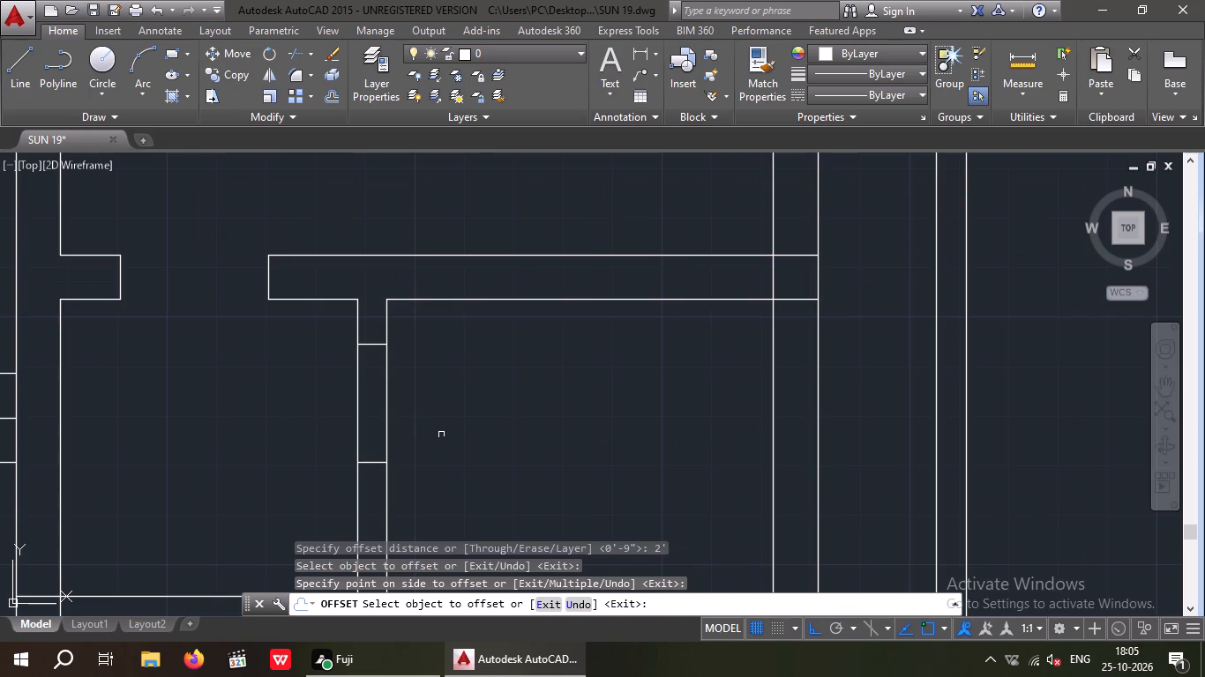
{"action": "key", "text": "Escape"}
{"action": "key", "text": "Escape"}
Trim both vertical partition lines between the two short marker lines to open the 2' doorway.
{"action": "type", "text": "TR"}
{"action": "key", "text": "space"}
{"action": "key", "text": "space"}
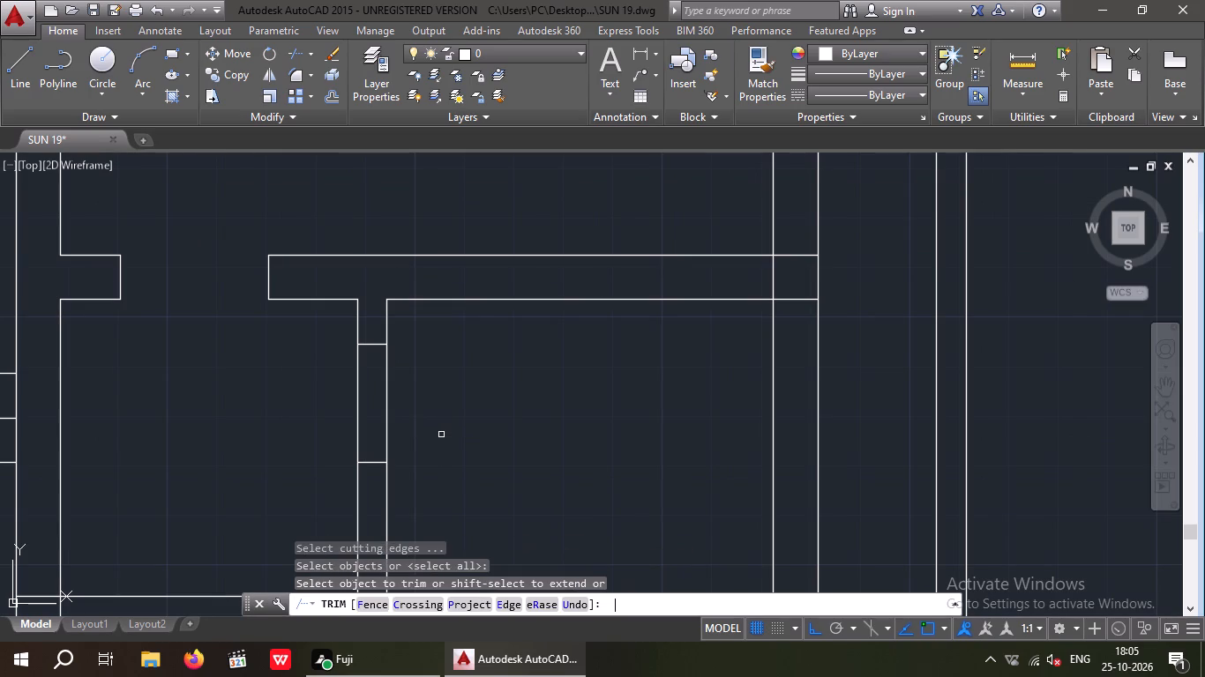
{"action": "scroll", "coordinate": [439, 435], "scroll_direction": "up", "scroll_amount": 1}
{"action": "left_click_drag", "start_coordinate": [429, 363], "coordinate": [215, 409]}
{"action": "left_click_drag", "start_coordinate": [204, 414], "coordinate": [217, 413]}
{"action": "scroll", "coordinate": [247, 389], "scroll_direction": "down", "scroll_amount": 3}
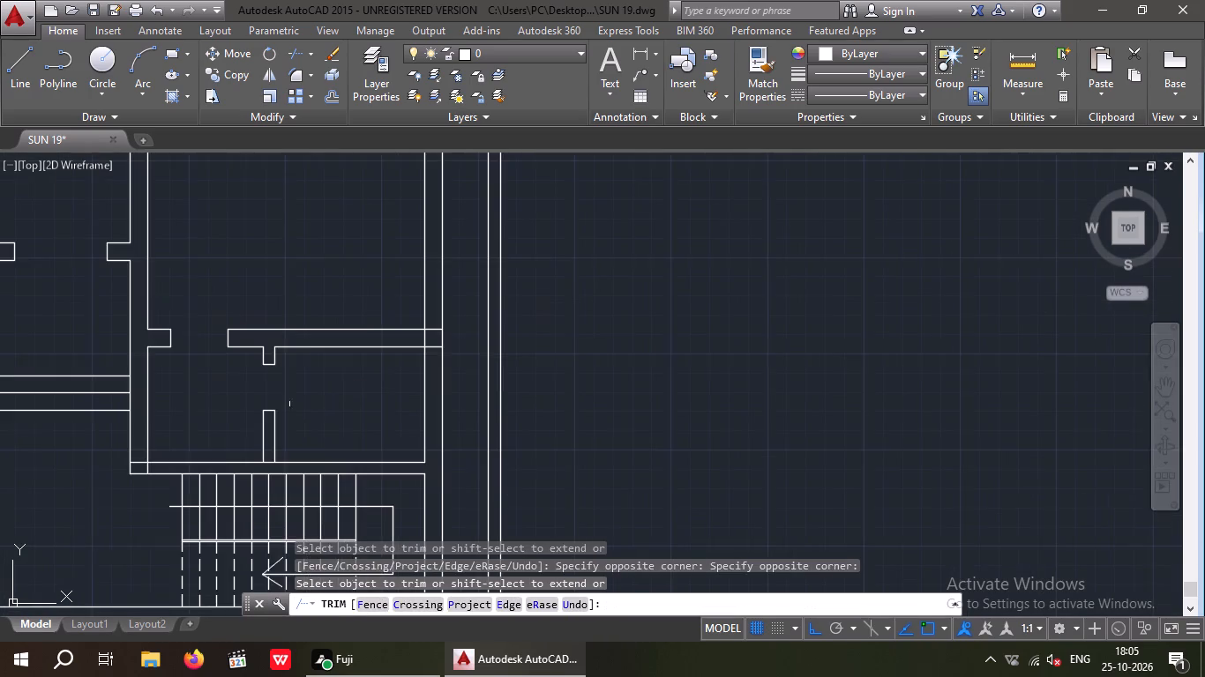
{"action": "middle_click_drag", "start_coordinate": [293, 404], "coordinate": [348, 391]}
{"action": "key", "text": "Escape"}
{"action": "key", "text": "Escape"}
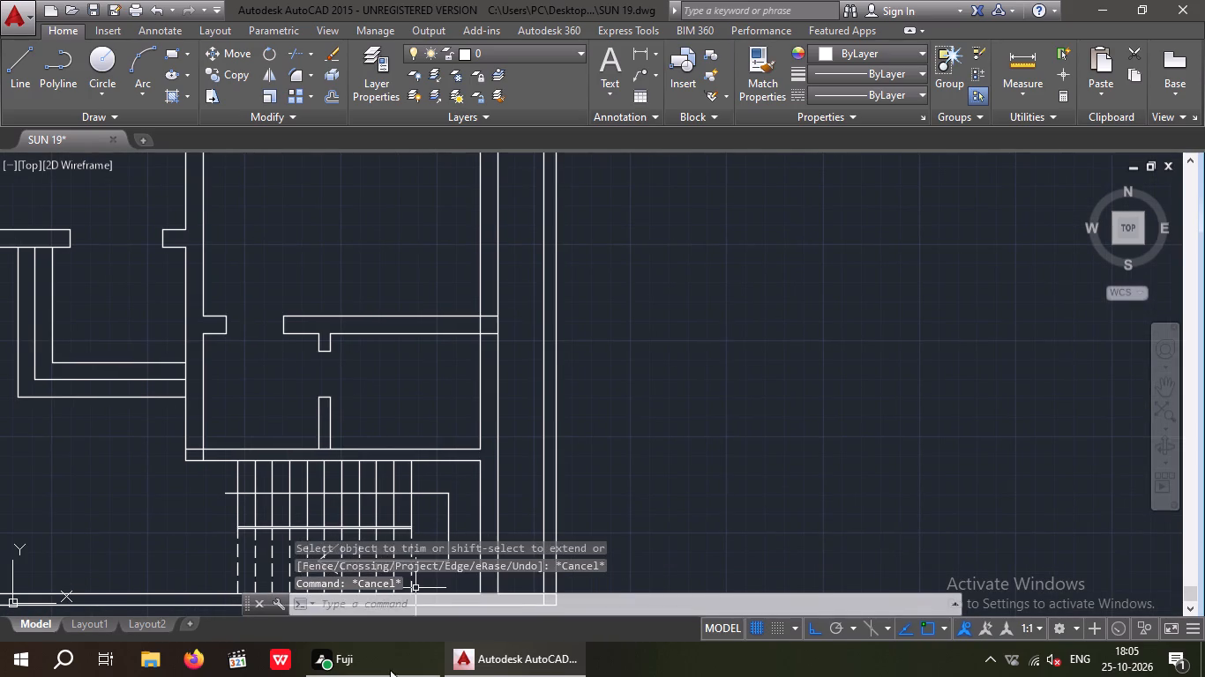
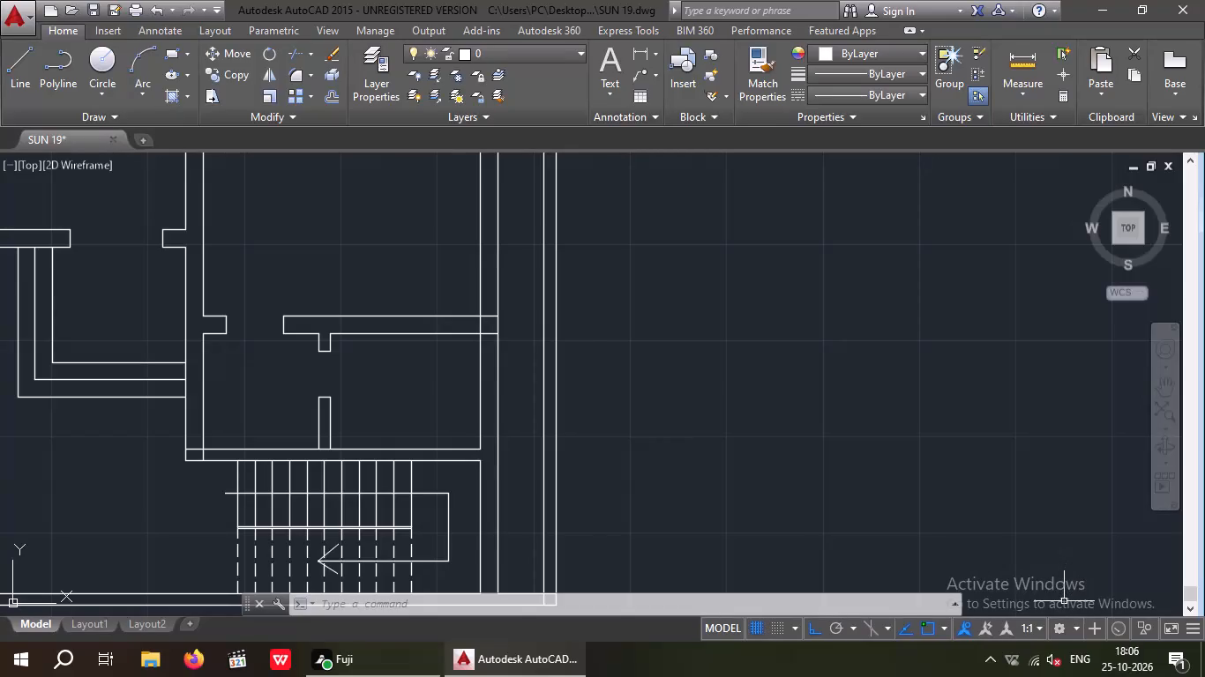
Trim the overlapping lines at the wall corner above the staircase's upper-left end to form a clean L-corner.
{"action": "scroll", "coordinate": [505, 319], "scroll_direction": "down", "scroll_amount": 2}
{"action": "middle_click_drag", "start_coordinate": [468, 363], "coordinate": [525, 360]}
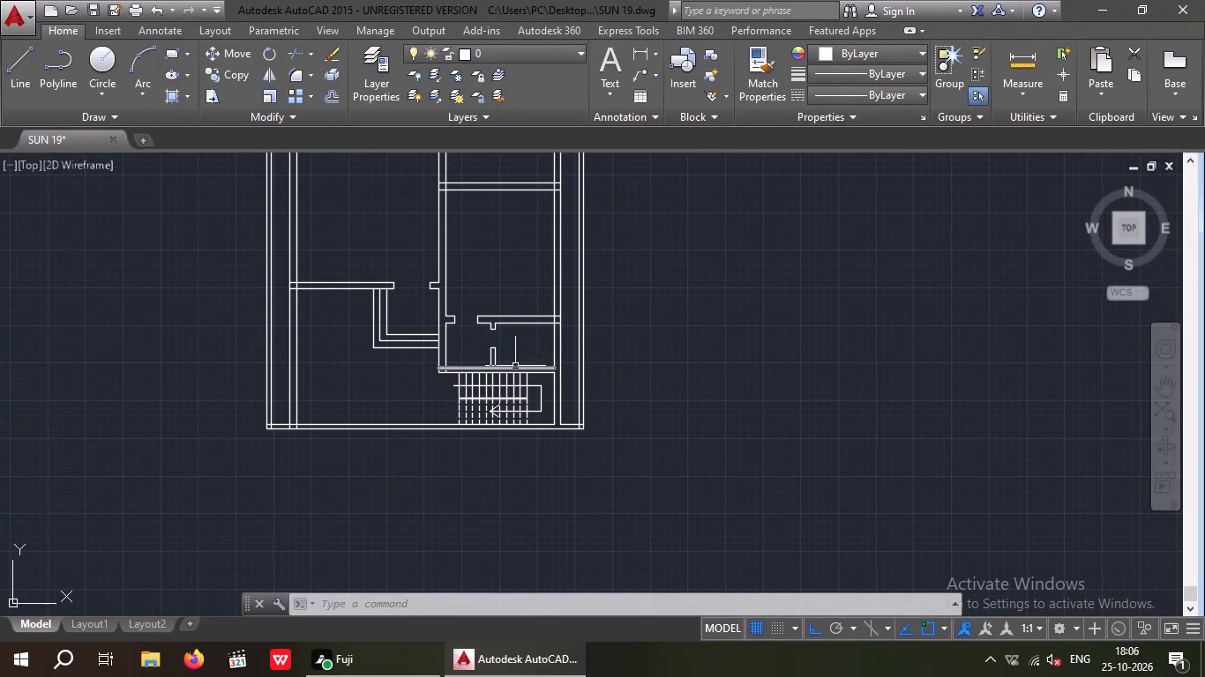
{"action": "key", "text": "Escape"}
{"action": "key", "text": "Escape"}
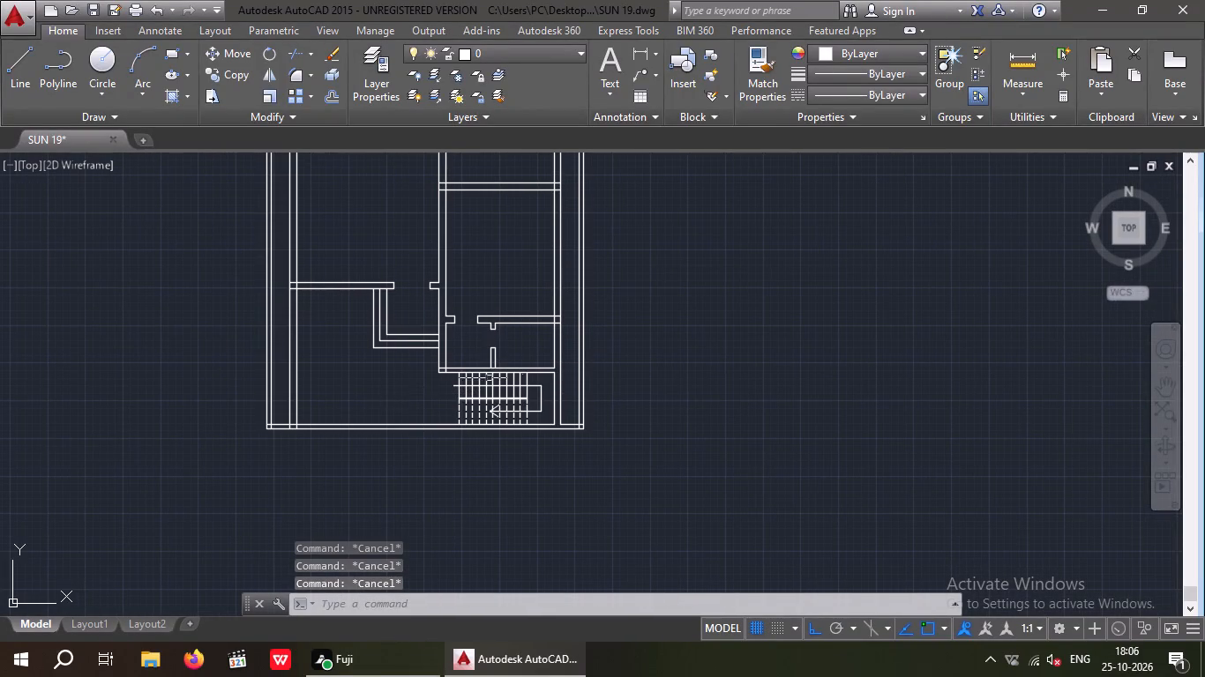
{"action": "scroll", "coordinate": [446, 370], "scroll_direction": "up", "scroll_amount": 6}
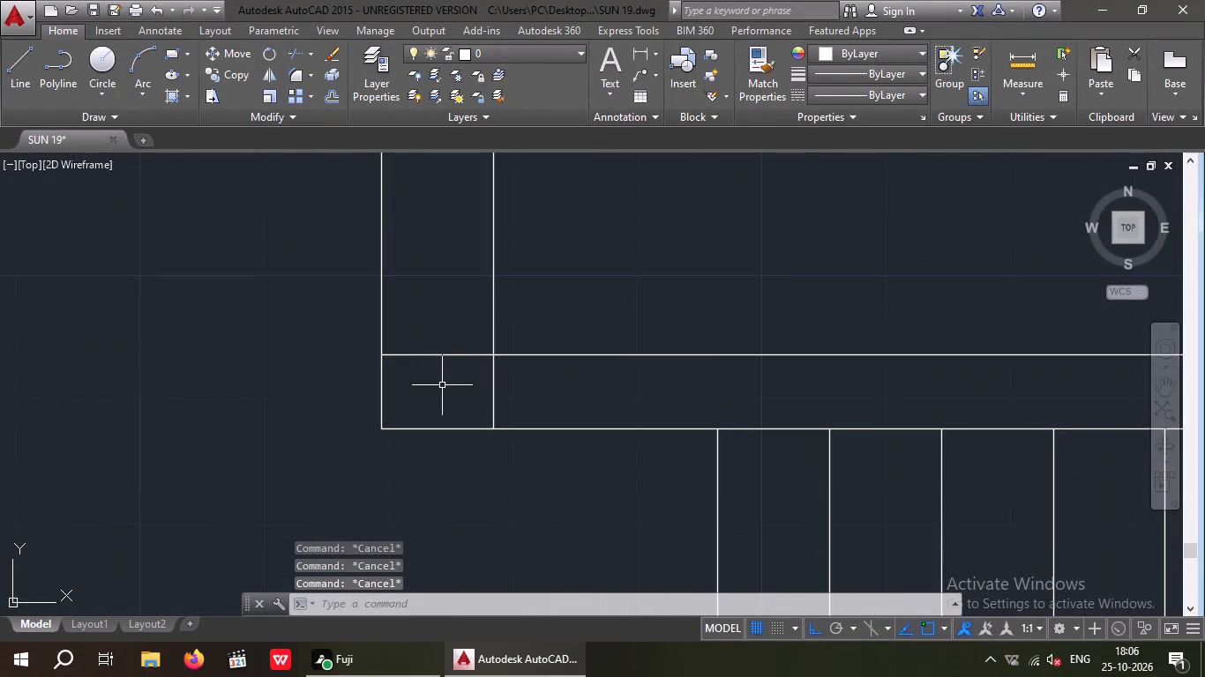
{"action": "key", "text": "t"}
{"action": "key", "text": "r"}
{"action": "key", "text": "space"}
{"action": "key", "text": "space"}
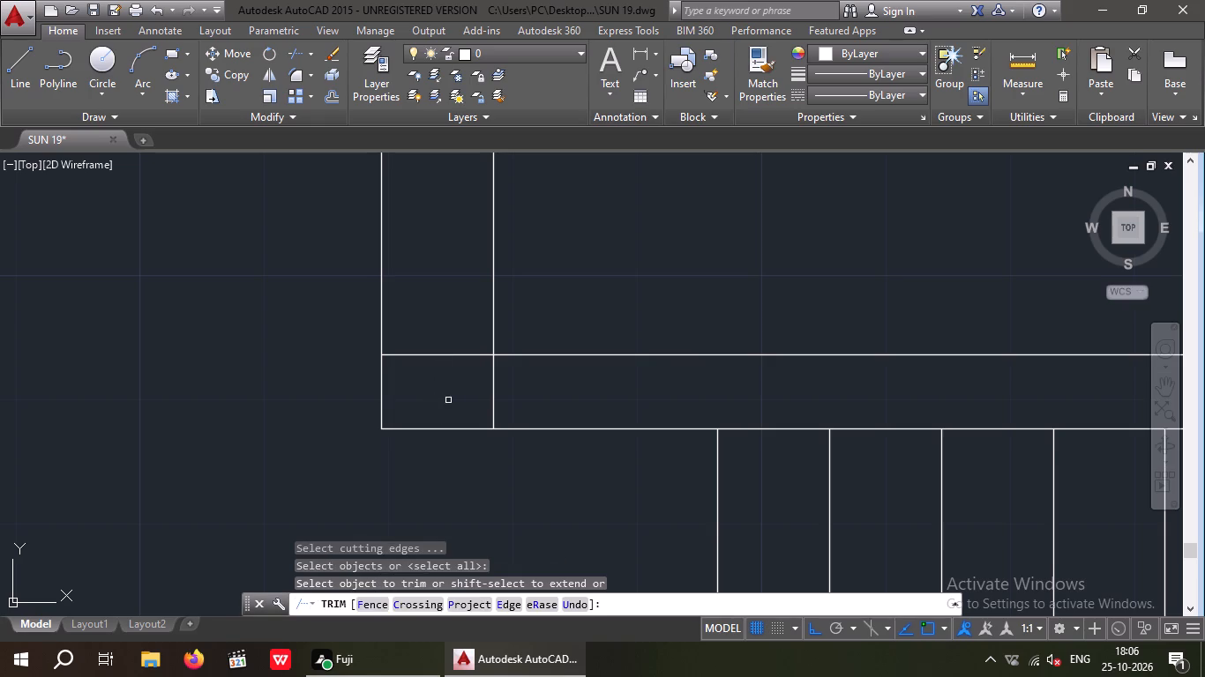
{"action": "scroll", "coordinate": [450, 399], "scroll_direction": "up", "scroll_amount": 2}
{"action": "left_click_drag", "start_coordinate": [595, 353], "coordinate": [518, 402]}
{"action": "left_click", "coordinate": [518, 402]}
{"action": "left_click_drag", "start_coordinate": [495, 395], "coordinate": [420, 325]}
{"action": "left_click", "coordinate": [410, 279]}
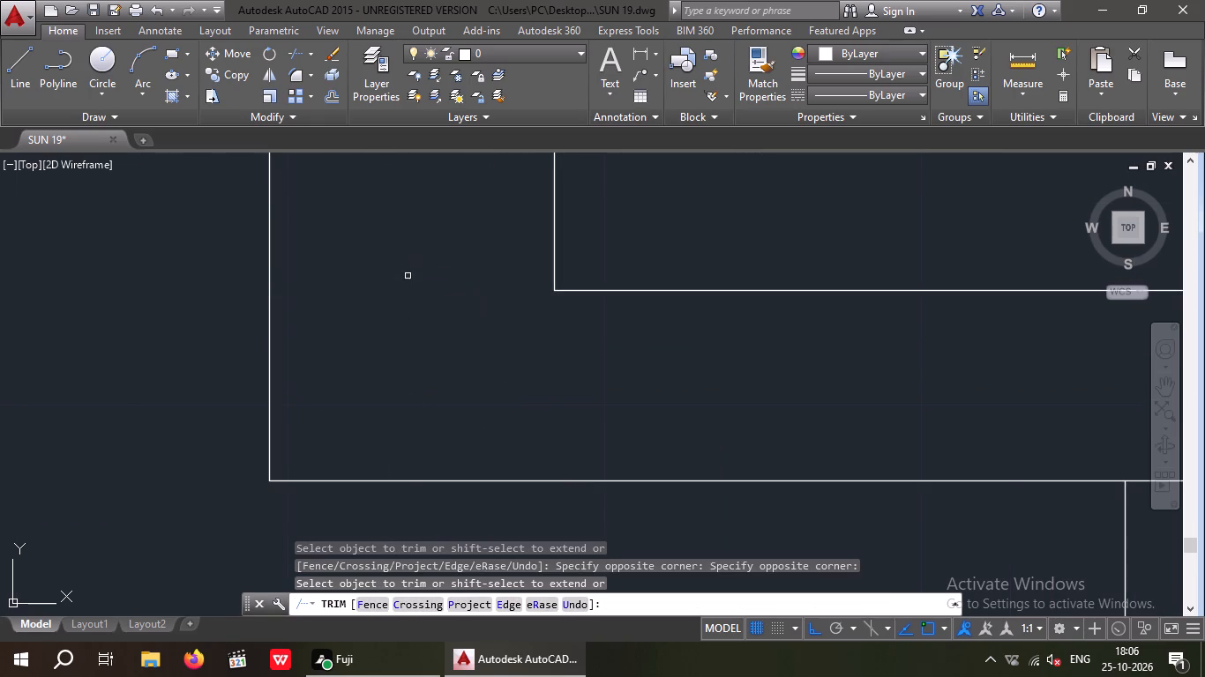
Trim the overlapping lines where the horizontal partition above the small rooms meets the right-hand wall to form a clean T-junction.
{"action": "scroll", "coordinate": [408, 279], "scroll_direction": "down", "scroll_amount": 4}
{"action": "middle_click_drag", "start_coordinate": [385, 386], "coordinate": [315, 457]}
{"action": "scroll", "coordinate": [330, 435], "scroll_direction": "down", "scroll_amount": 2}
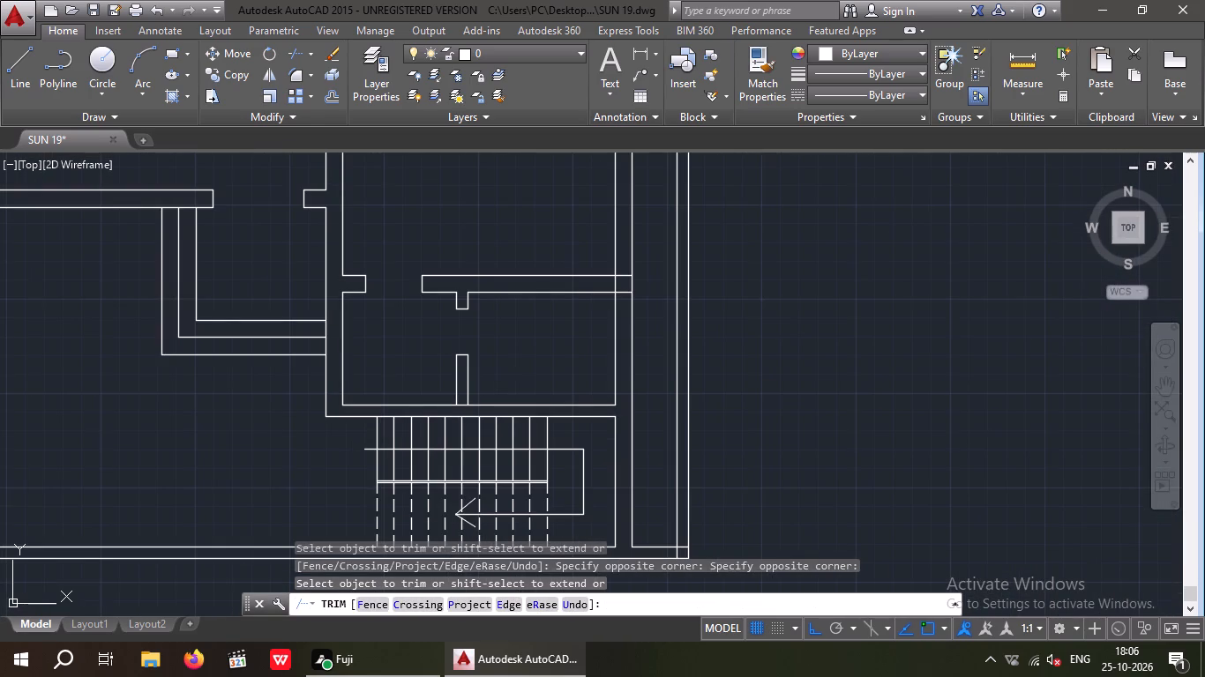
{"action": "scroll", "coordinate": [612, 286], "scroll_direction": "up", "scroll_amount": 3}
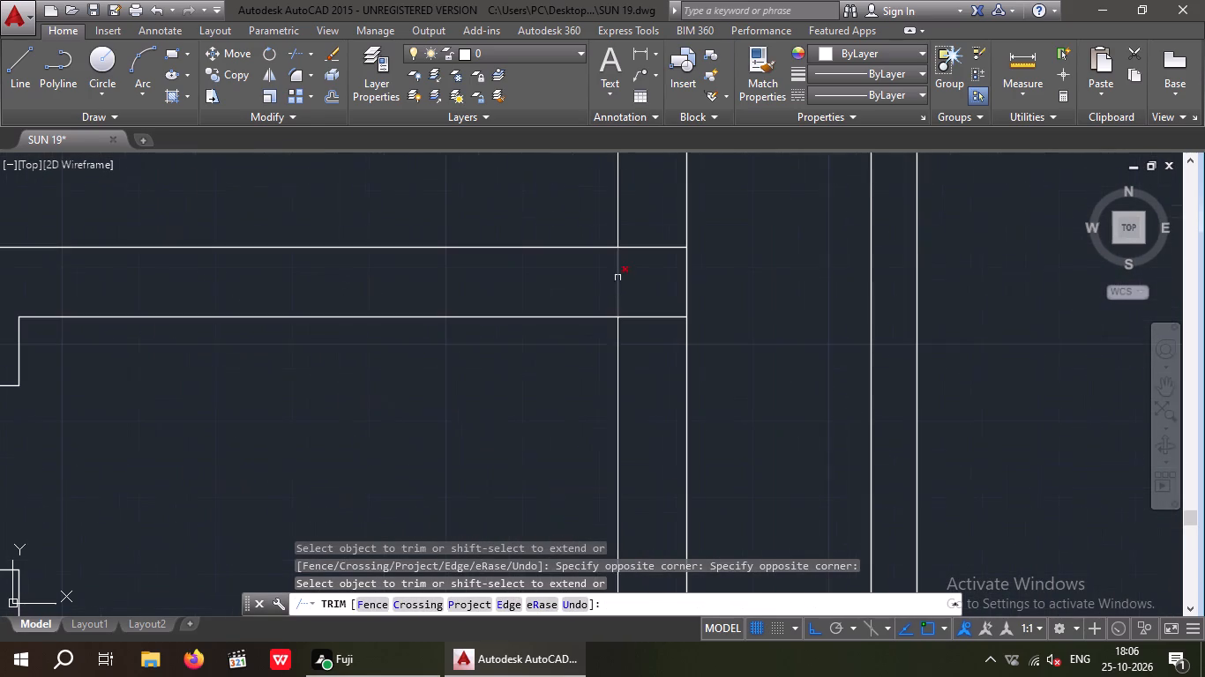
{"action": "left_click_drag", "start_coordinate": [671, 346], "coordinate": [660, 268]}
{"action": "left_click_drag", "start_coordinate": [660, 212], "coordinate": [655, 238]}
{"action": "left_click_drag", "start_coordinate": [650, 269], "coordinate": [586, 286]}
{"action": "left_click", "coordinate": [573, 290]}
{"action": "scroll", "coordinate": [586, 286], "scroll_direction": "down", "scroll_amount": 3}
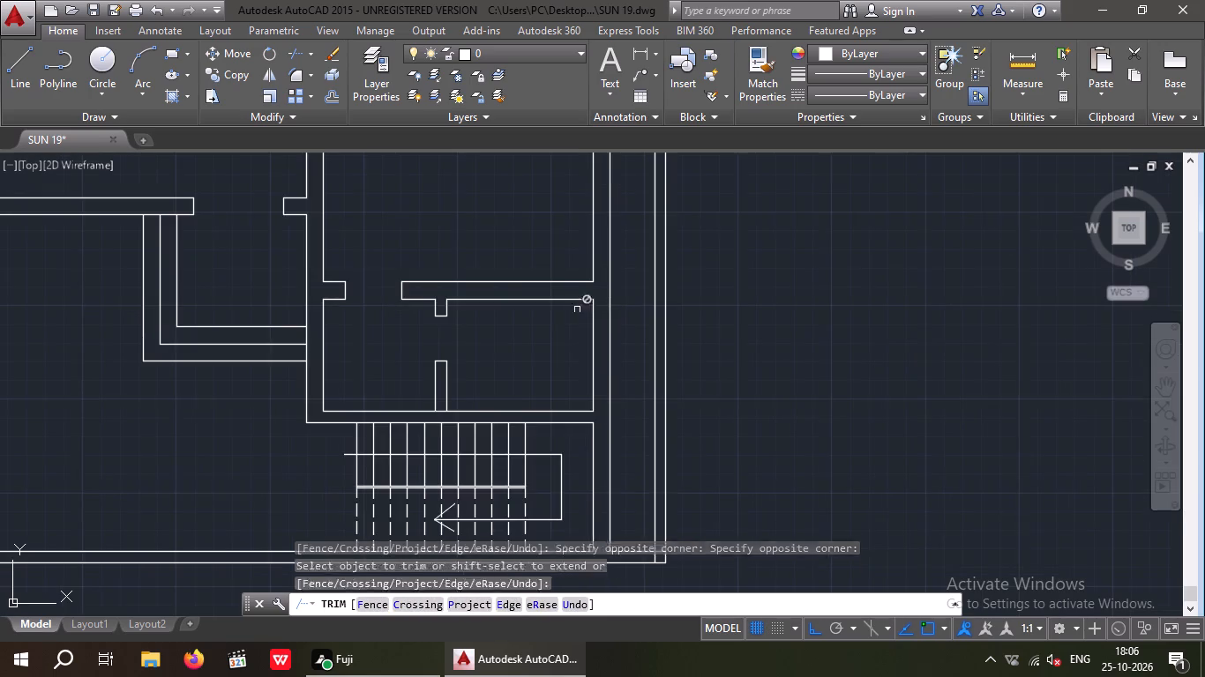
{"action": "middle_click_drag", "start_coordinate": [508, 395], "coordinate": [551, 493]}
{"action": "scroll", "coordinate": [545, 440], "scroll_direction": "down", "scroll_amount": 1}
{"action": "middle_click_drag", "start_coordinate": [500, 338], "coordinate": [492, 405]}
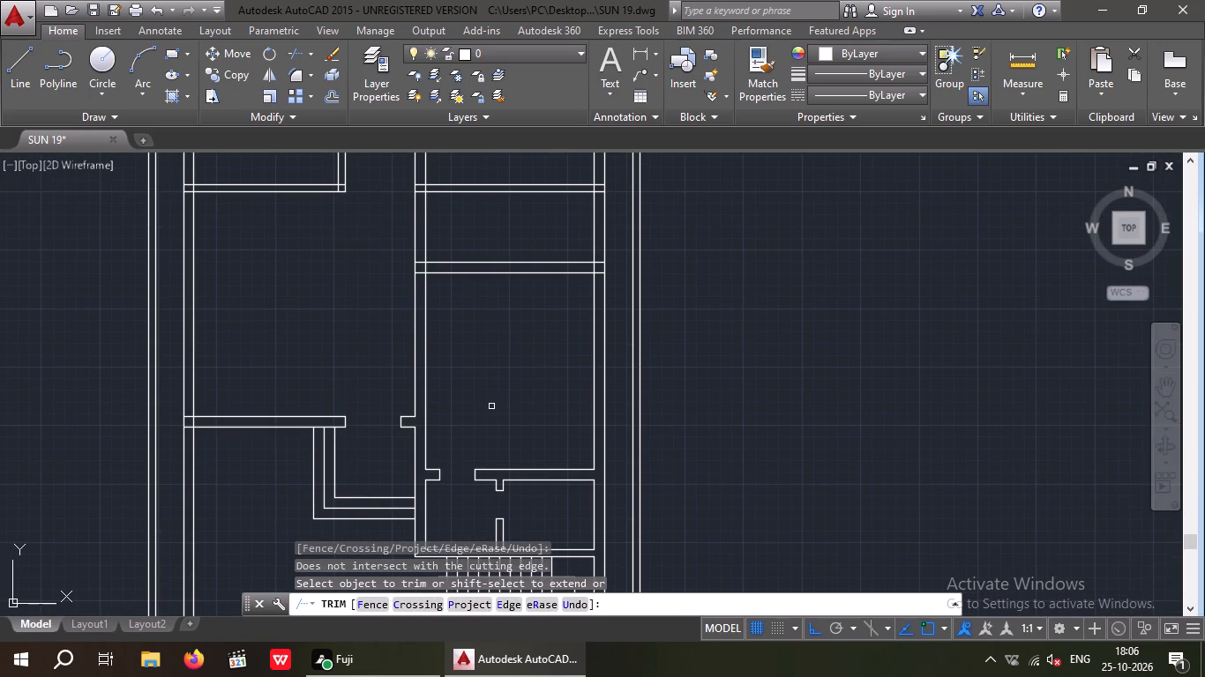
{"action": "key", "text": "Escape"}
{"action": "key", "text": "Escape"}
{"action": "key", "text": "Escape"}
Offset the lower line of the next horizontal partition up the plan 1' downward.
{"action": "key", "text": "o"}
{"action": "key", "text": "Return"}
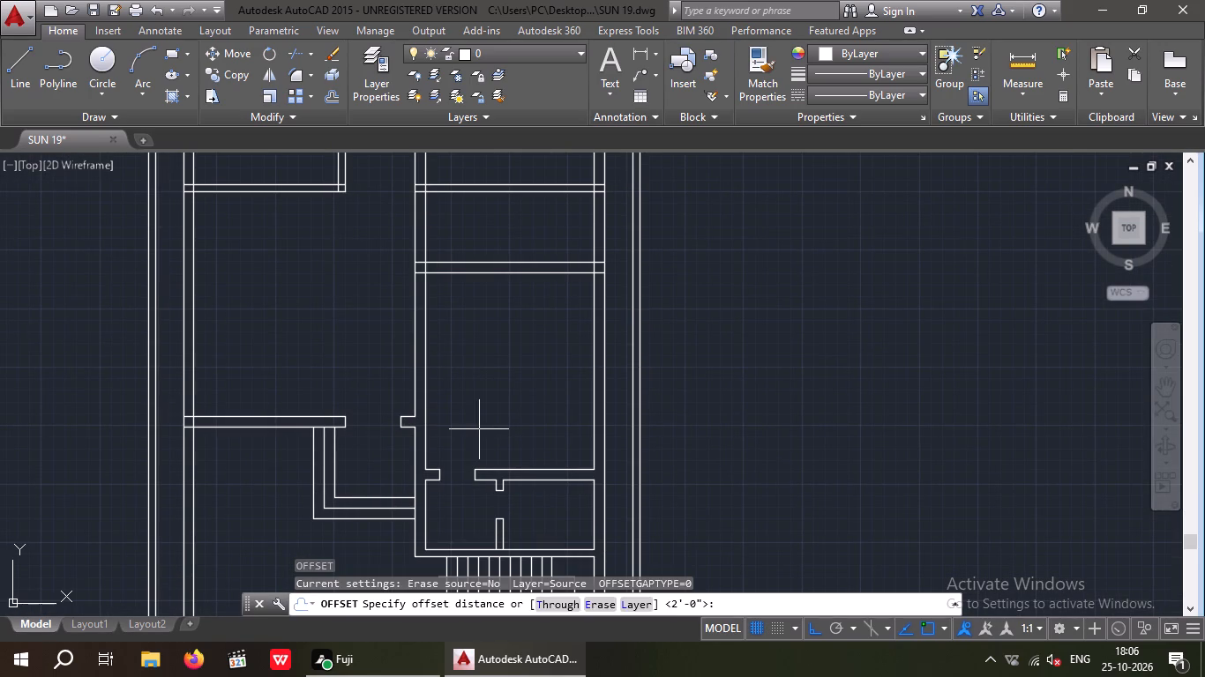
{"action": "key", "text": "1"}
{"action": "key", "text": "apostrophe"}
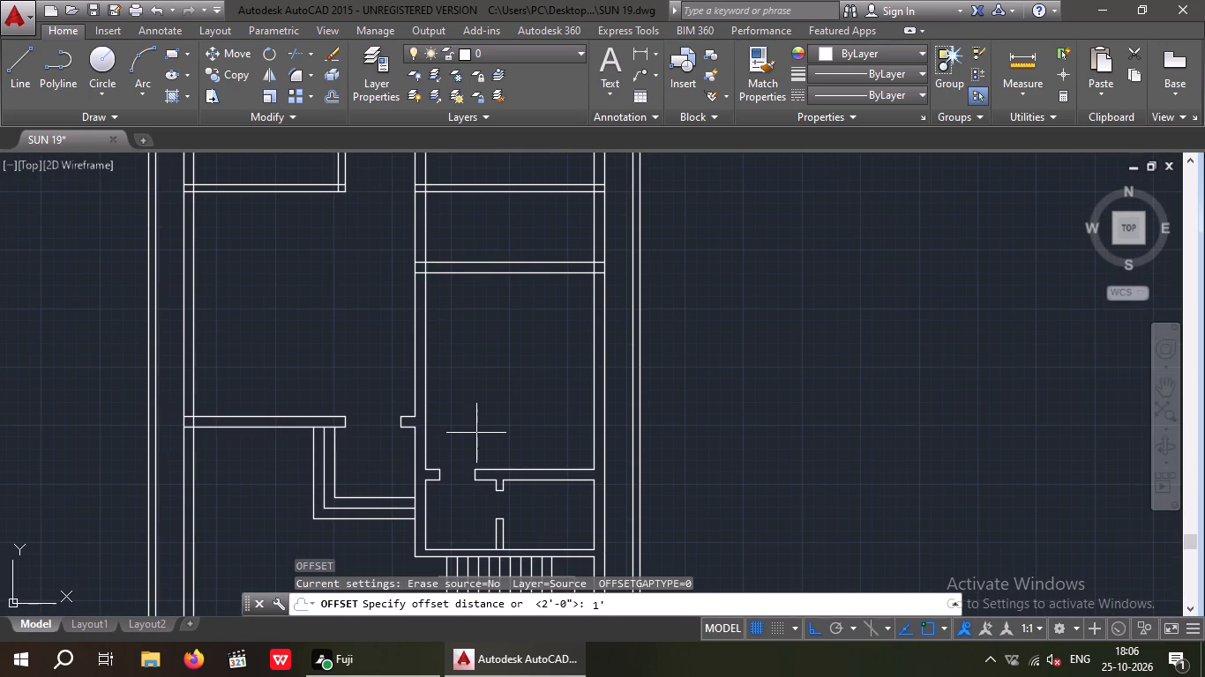
{"action": "key", "text": "Return"}
{"action": "scroll", "coordinate": [443, 279], "scroll_direction": "up", "scroll_amount": 1}
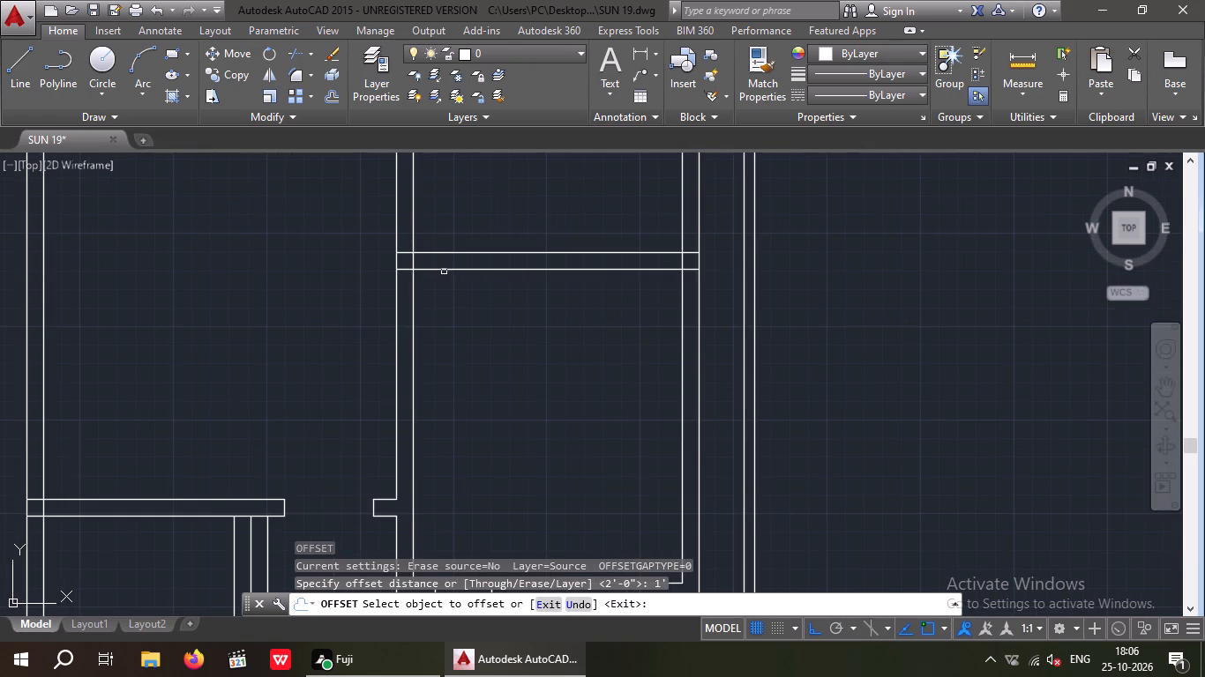
{"action": "left_click_drag", "start_coordinate": [445, 268], "coordinate": [448, 279]}
{"action": "left_click", "coordinate": [452, 301]}
{"action": "key", "text": "Escape"}
{"action": "key", "text": "Escape"}
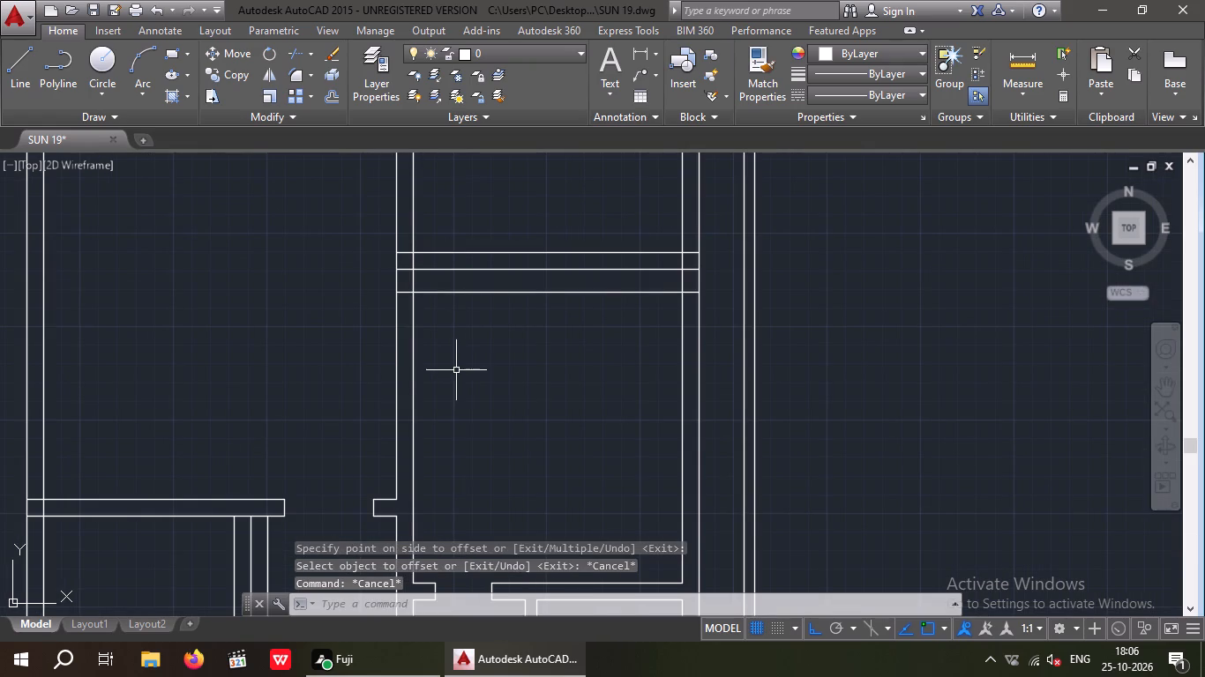
Offset the new 1' line another 3' downward to mark the doorway width.
{"action": "key", "text": "o"}
{"action": "key", "text": "Return"}
{"action": "key", "text": "3"}
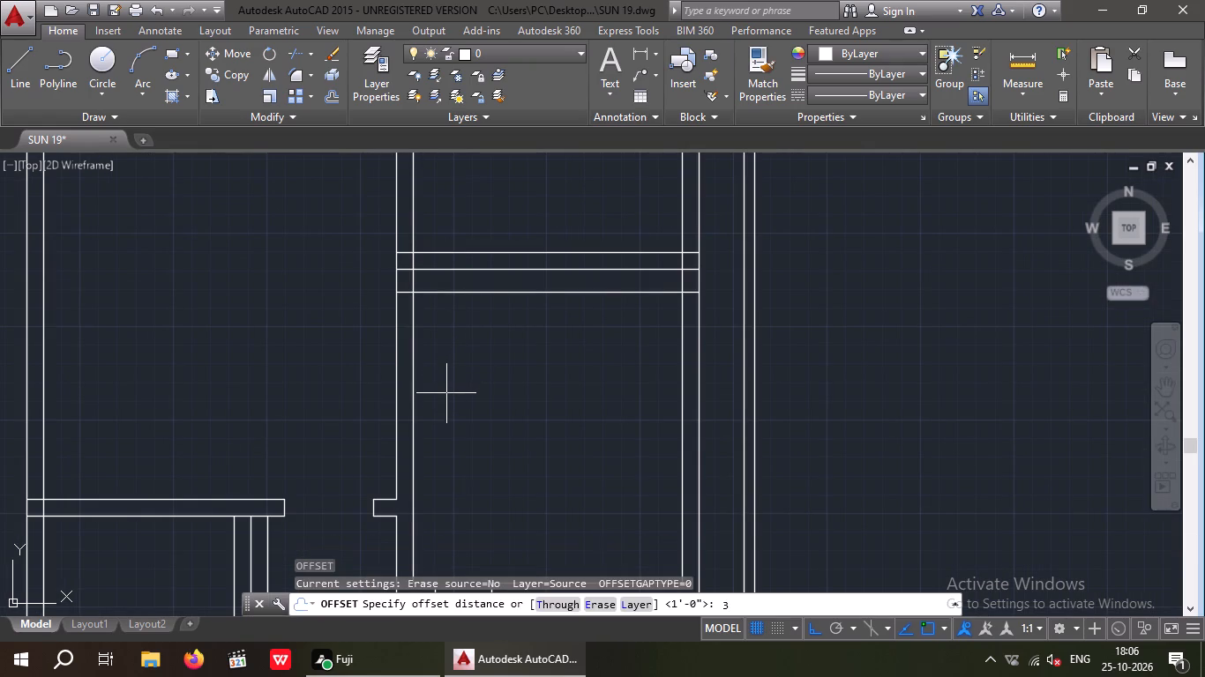
{"action": "key", "text": "apostrophe"}
{"action": "key", "text": "Return"}
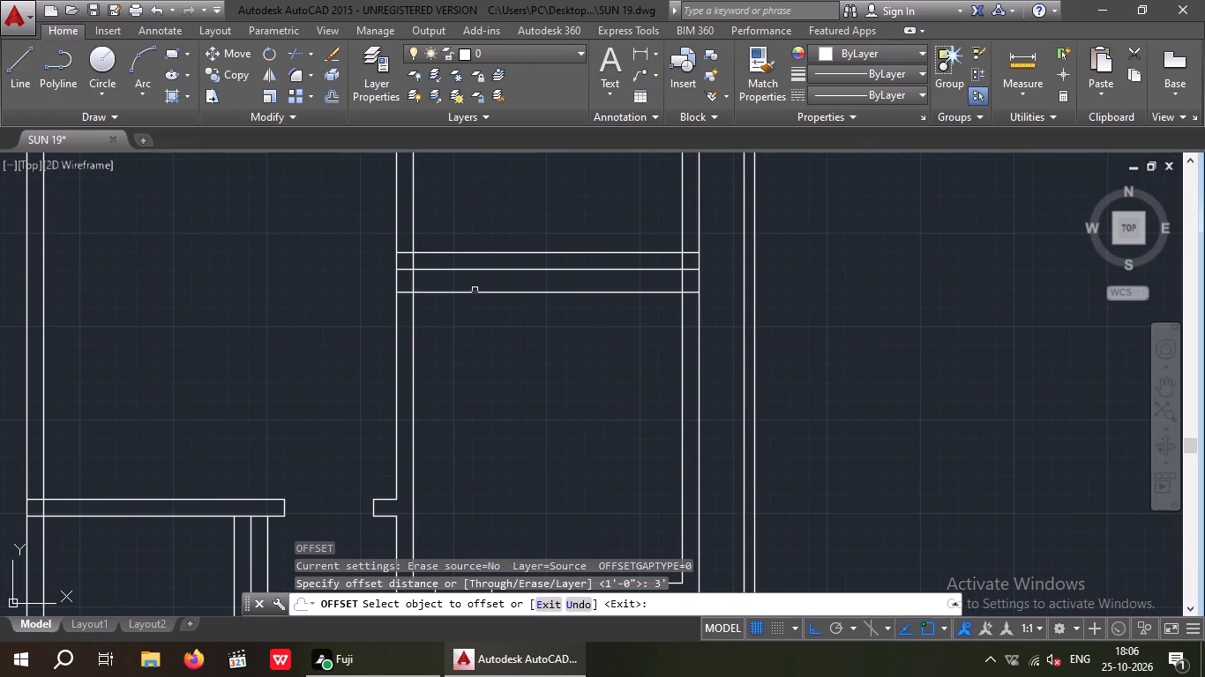
{"action": "left_click", "coordinate": [475, 290]}
{"action": "left_click", "coordinate": [478, 318]}
{"action": "key", "text": "Escape"}
{"action": "key", "text": "Escape"}
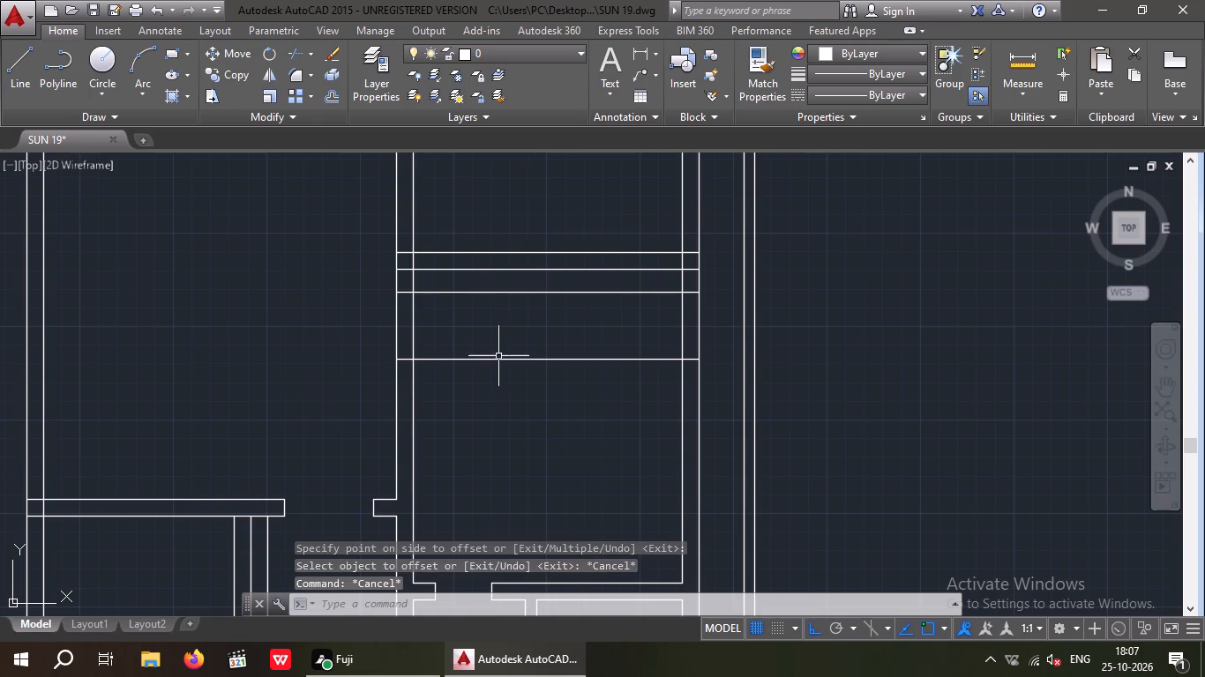
Trim both offset lines across the room and the right-hand wall, keeping only the short pieces within the left-hand wall.
{"action": "key", "text": "t"}
{"action": "key", "text": "r"}
{"action": "key", "text": "space"}
{"action": "key", "text": "space"}
{"action": "scroll", "coordinate": [682, 285], "scroll_direction": "up", "scroll_amount": 2}
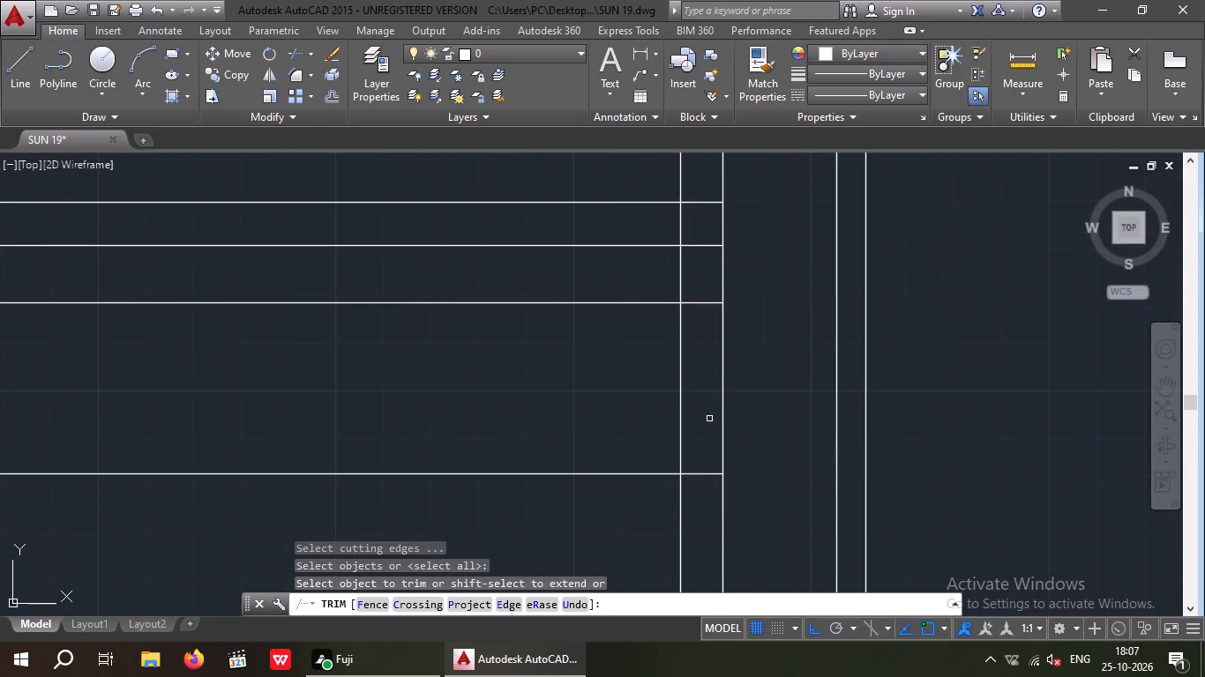
{"action": "left_click_drag", "start_coordinate": [709, 488], "coordinate": [709, 477]}
{"action": "left_click", "coordinate": [701, 299]}
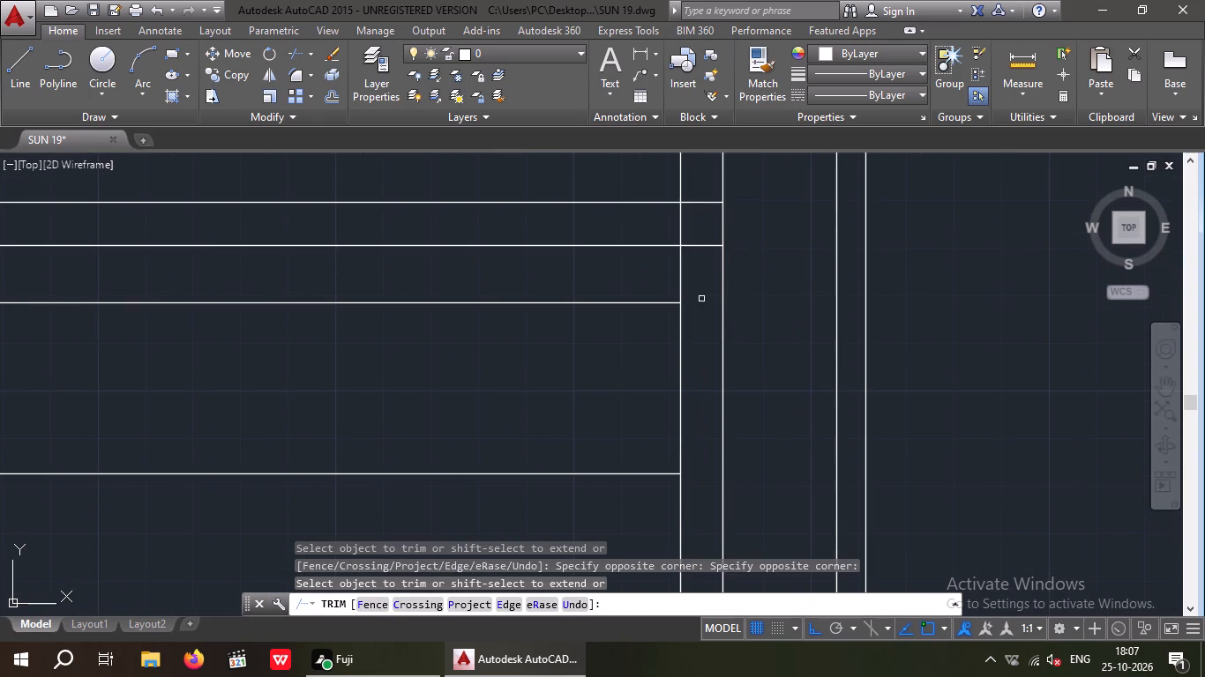
{"action": "scroll", "coordinate": [701, 301], "scroll_direction": "down", "scroll_amount": 1}
{"action": "left_click_drag", "start_coordinate": [595, 434], "coordinate": [553, 380]}
{"action": "left_click_drag", "start_coordinate": [524, 291], "coordinate": [513, 304]}
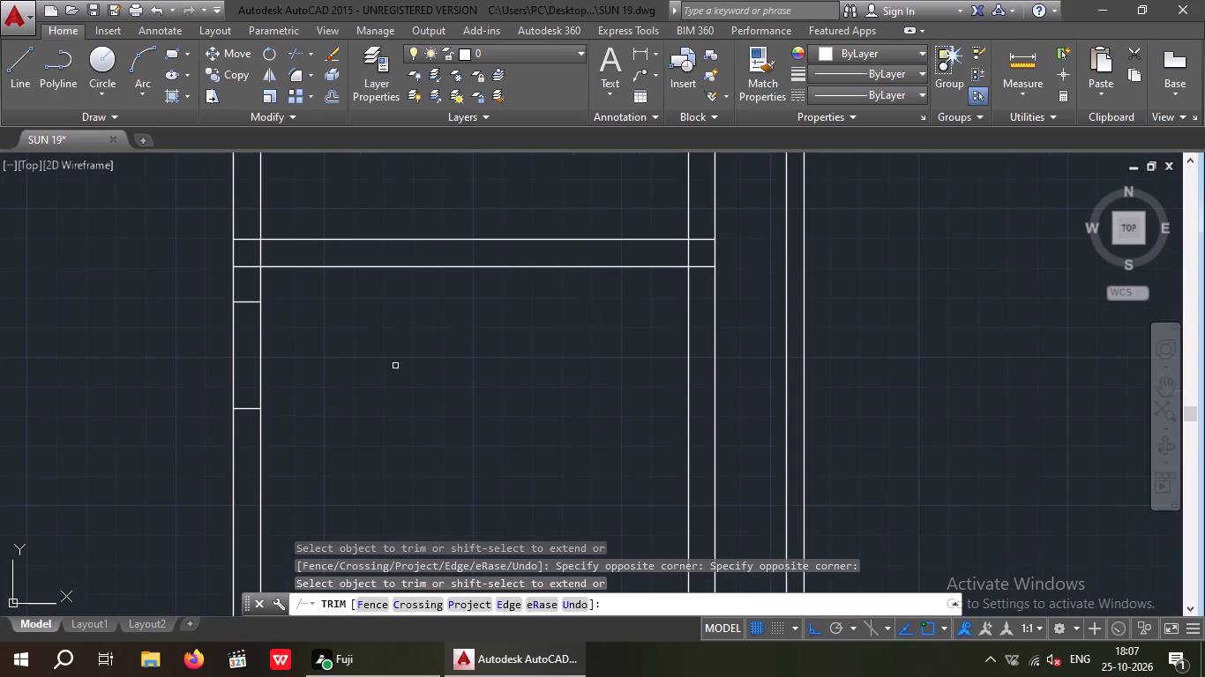
Trim both lines of the room's left-hand wall between the two short markers to open the 3' doorway.
{"action": "left_click_drag", "start_coordinate": [356, 332], "coordinate": [213, 345]}
{"action": "left_click", "coordinate": [149, 351]}
Trim the overlapping lines where the horizontal partition above the new doorway meets the left-hand wall to form a clean T-junction.
{"action": "middle_click_drag", "start_coordinate": [250, 361], "coordinate": [315, 452]}
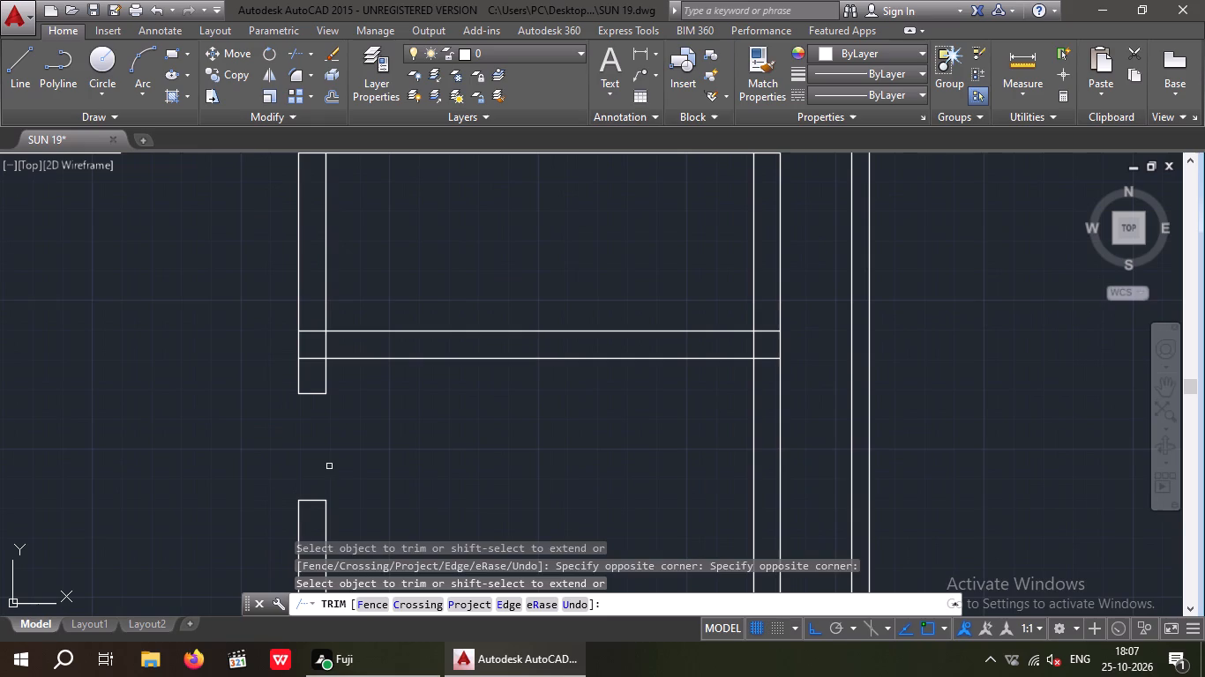
{"action": "scroll", "coordinate": [326, 340], "scroll_direction": "up", "scroll_amount": 2}
{"action": "left_click_drag", "start_coordinate": [299, 388], "coordinate": [280, 345]}
{"action": "left_click", "coordinate": [267, 299]}
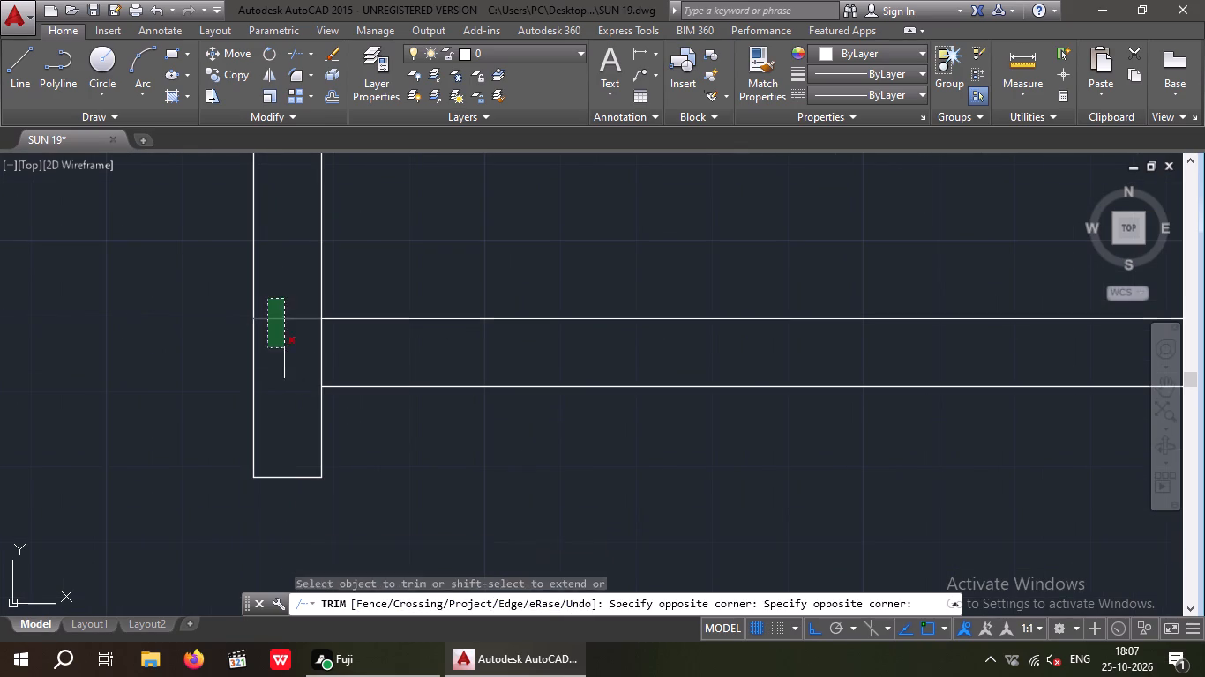
{"action": "left_click", "coordinate": [288, 361]}
{"action": "left_click_drag", "start_coordinate": [351, 338], "coordinate": [304, 351]}
{"action": "left_click", "coordinate": [302, 353]}
Trim the overlapping line where the same horizontal partition meets the right-hand wall to form a clean T-junction.
{"action": "scroll", "coordinate": [310, 348], "scroll_direction": "down", "scroll_amount": 3}
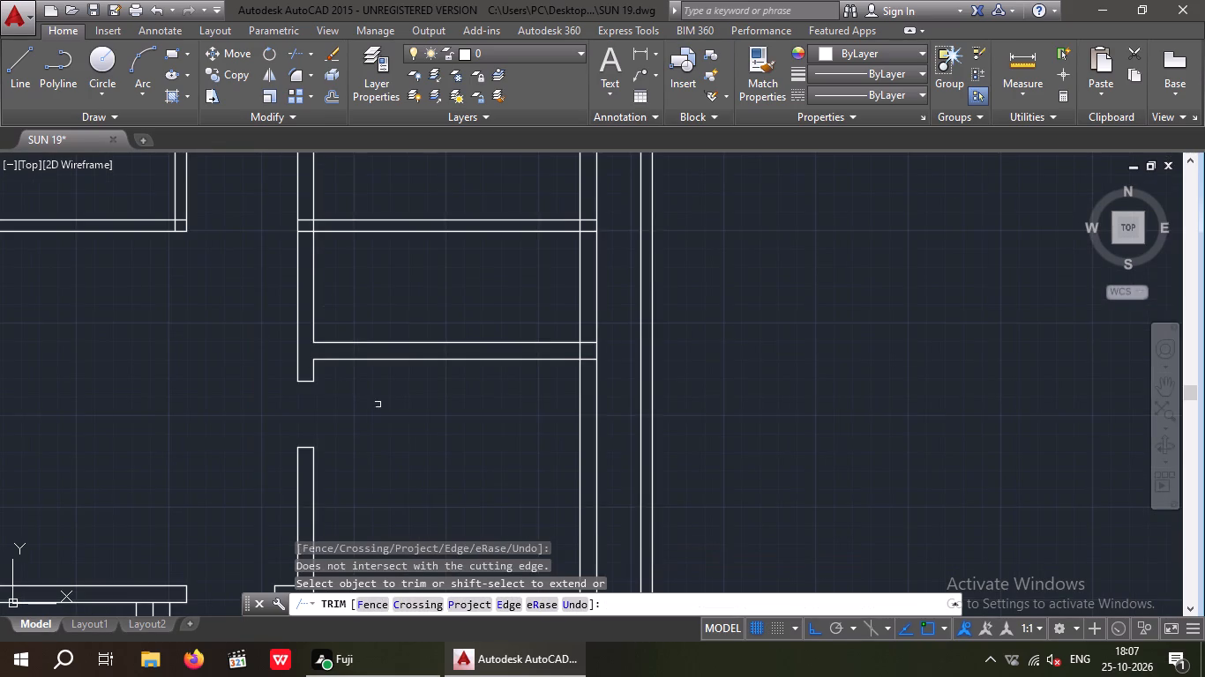
{"action": "middle_click_drag", "start_coordinate": [393, 406], "coordinate": [333, 455]}
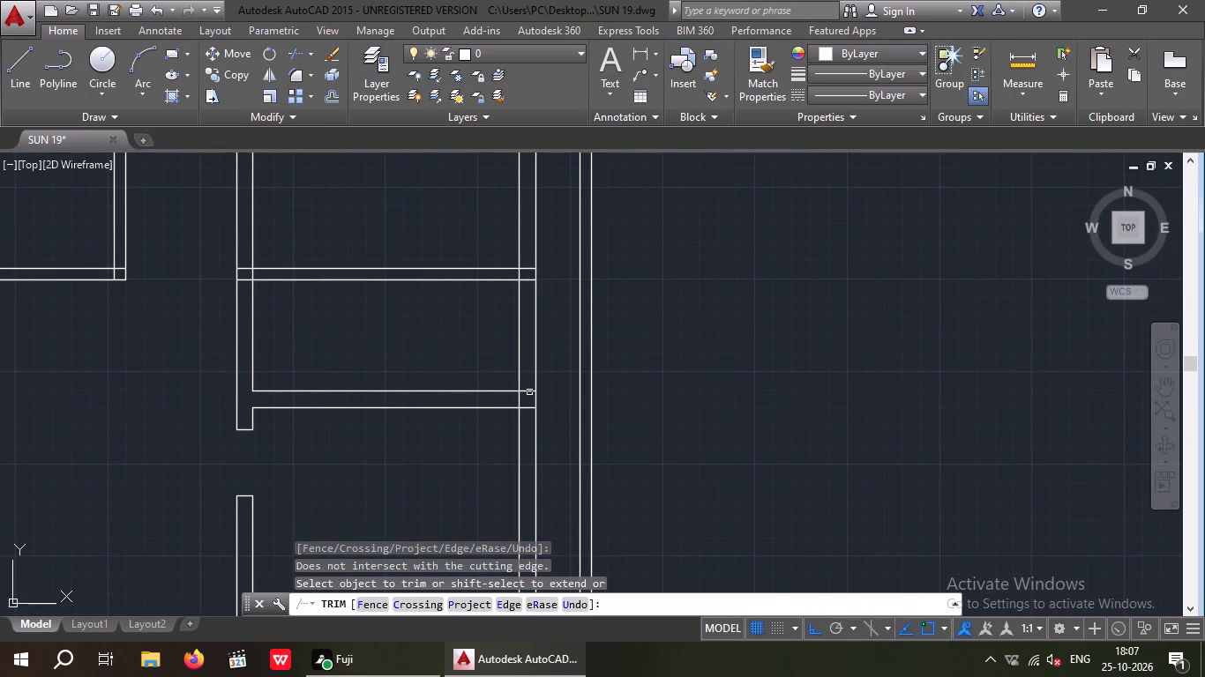
{"action": "scroll", "coordinate": [528, 387], "scroll_direction": "up", "scroll_amount": 3}
{"action": "left_click_drag", "start_coordinate": [523, 499], "coordinate": [515, 464]}
{"action": "left_click_drag", "start_coordinate": [506, 377], "coordinate": [502, 402]}
{"action": "left_click_drag", "start_coordinate": [491, 439], "coordinate": [438, 450]}
{"action": "left_click", "coordinate": [436, 450]}
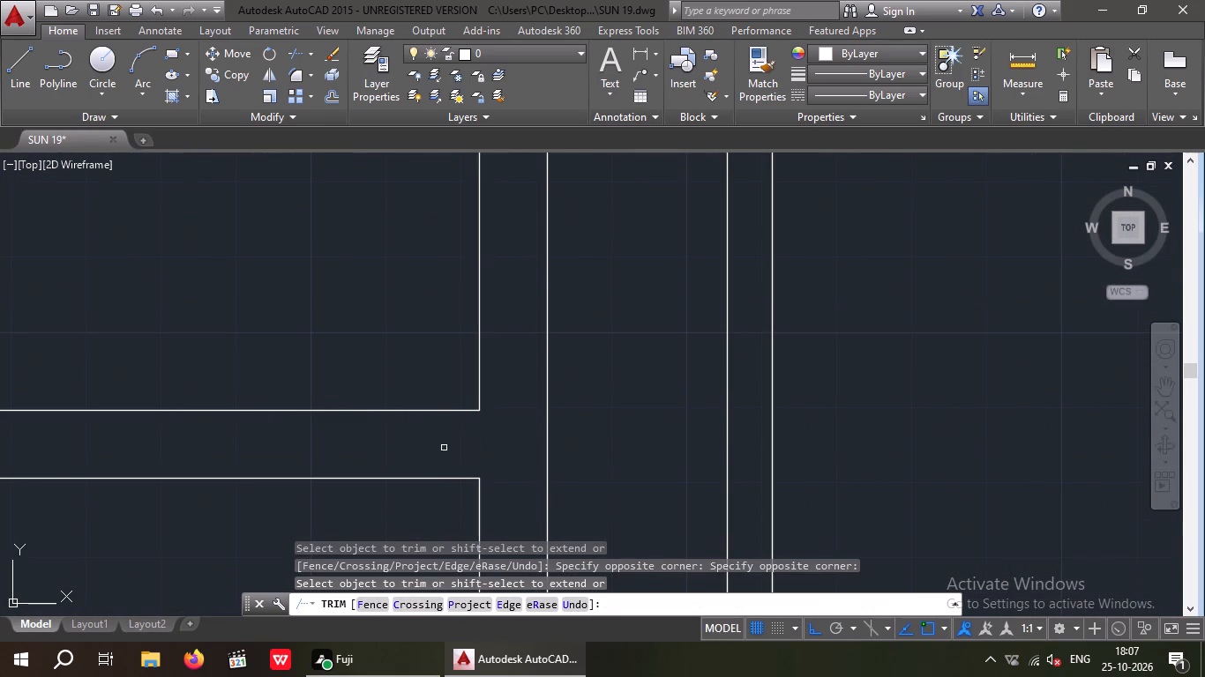
{"action": "scroll", "coordinate": [459, 438], "scroll_direction": "down", "scroll_amount": 2}
{"action": "middle_click_drag", "start_coordinate": [376, 504], "coordinate": [505, 491]}
{"action": "scroll", "coordinate": [476, 479], "scroll_direction": "down", "scroll_amount": 1}
{"action": "key", "text": "Escape"}
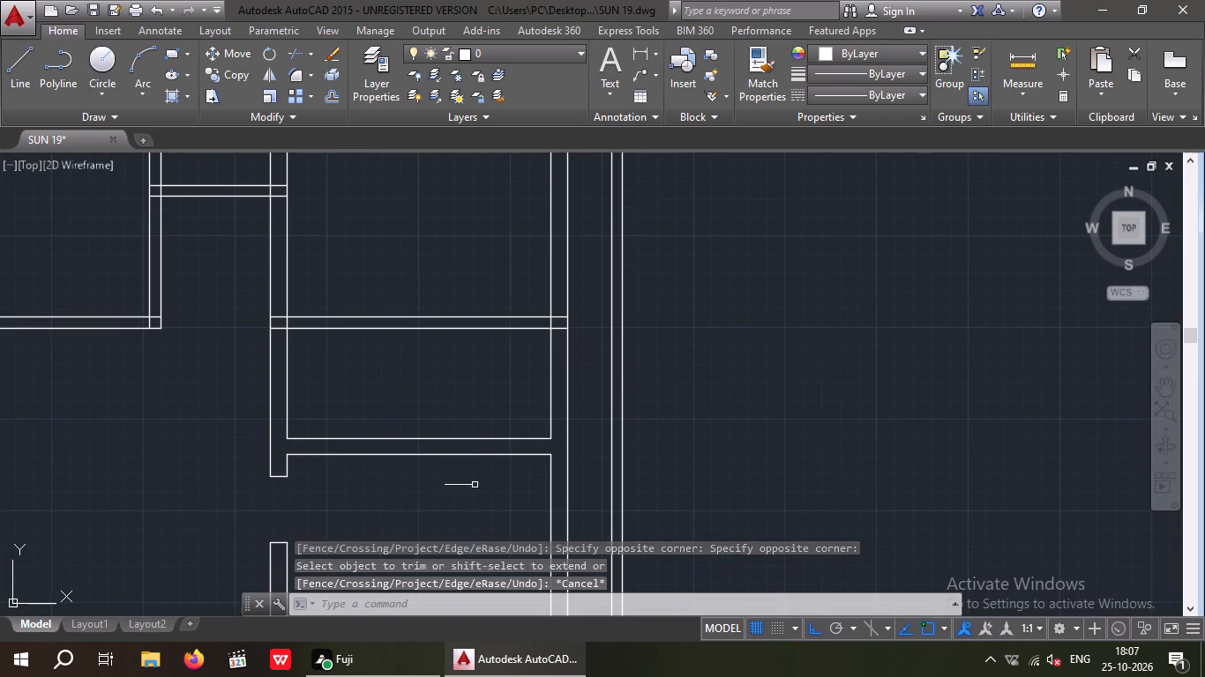
{"action": "key", "text": "Escape"}
{"action": "key", "text": "Escape"}
{"action": "key", "text": "Escape"}
Offset the inner line of the right-hand wall above the partition 6'6" to the left.
{"action": "key", "text": "o"}
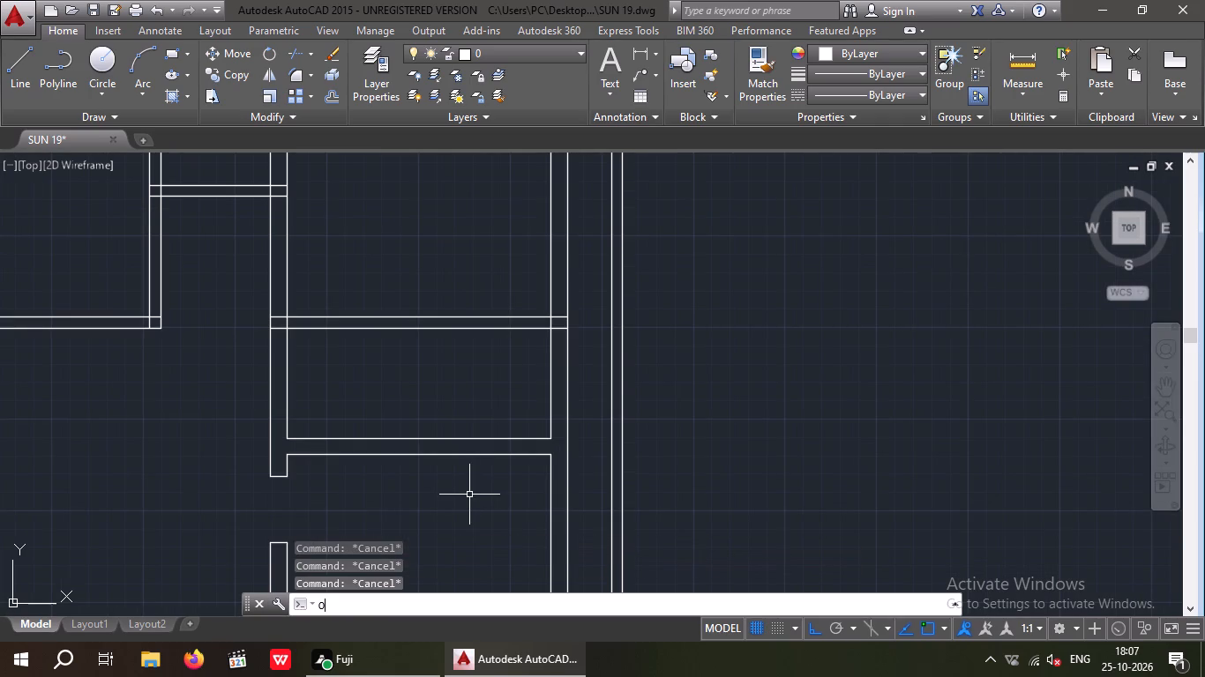
{"action": "key", "text": "Return"}
{"action": "type", "text": "6'6\""}
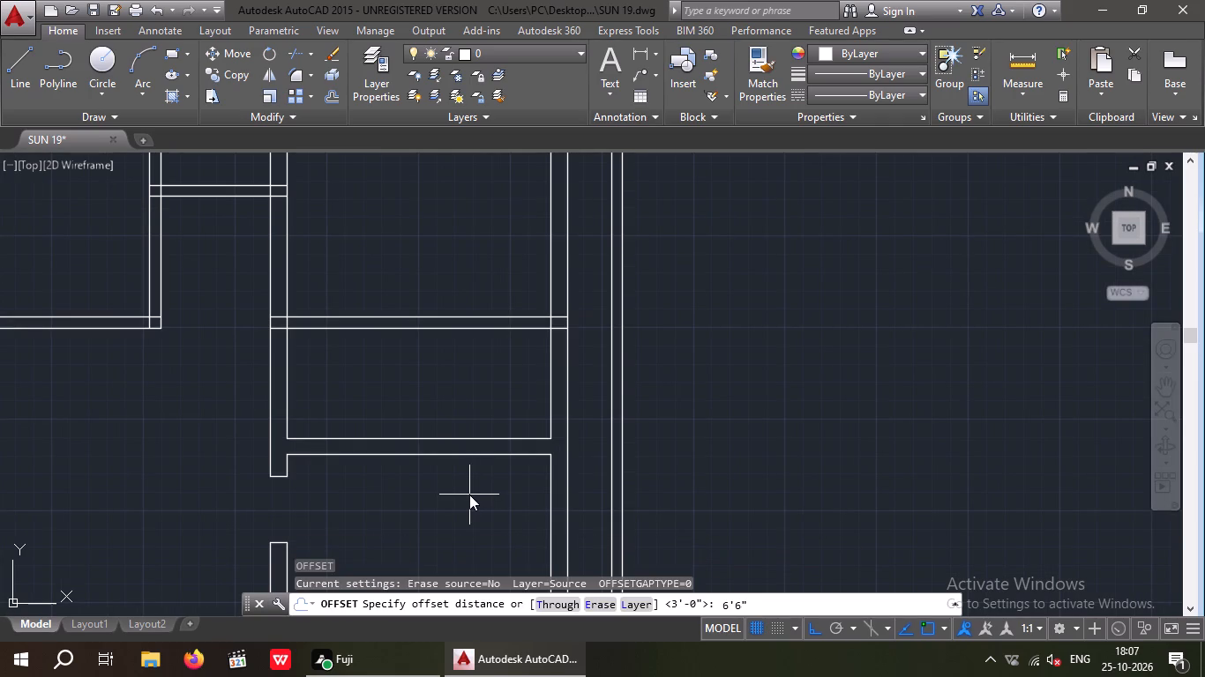
{"action": "key", "text": "Return"}
{"action": "left_click_drag", "start_coordinate": [551, 382], "coordinate": [539, 385]}
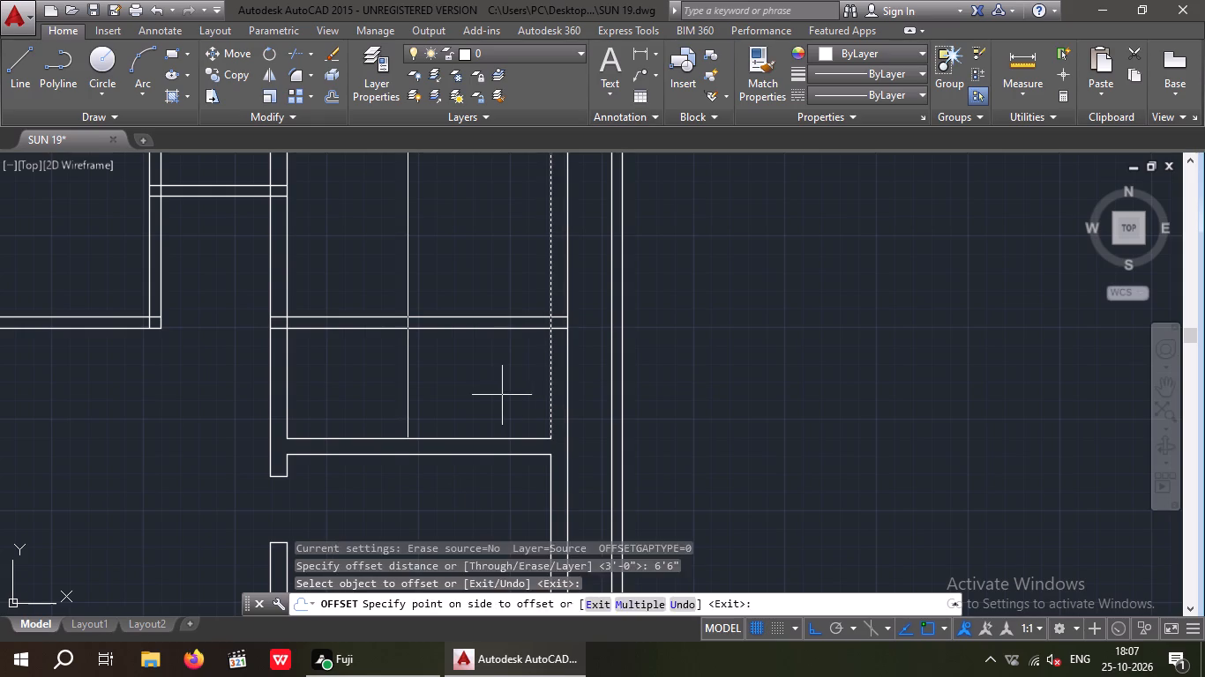
{"action": "left_click", "coordinate": [498, 395]}
{"action": "key", "text": "Escape"}
{"action": "key", "text": "Escape"}
Offset the new vertical line 6" to the left to form the partition thickness.
{"action": "key", "text": "o"}
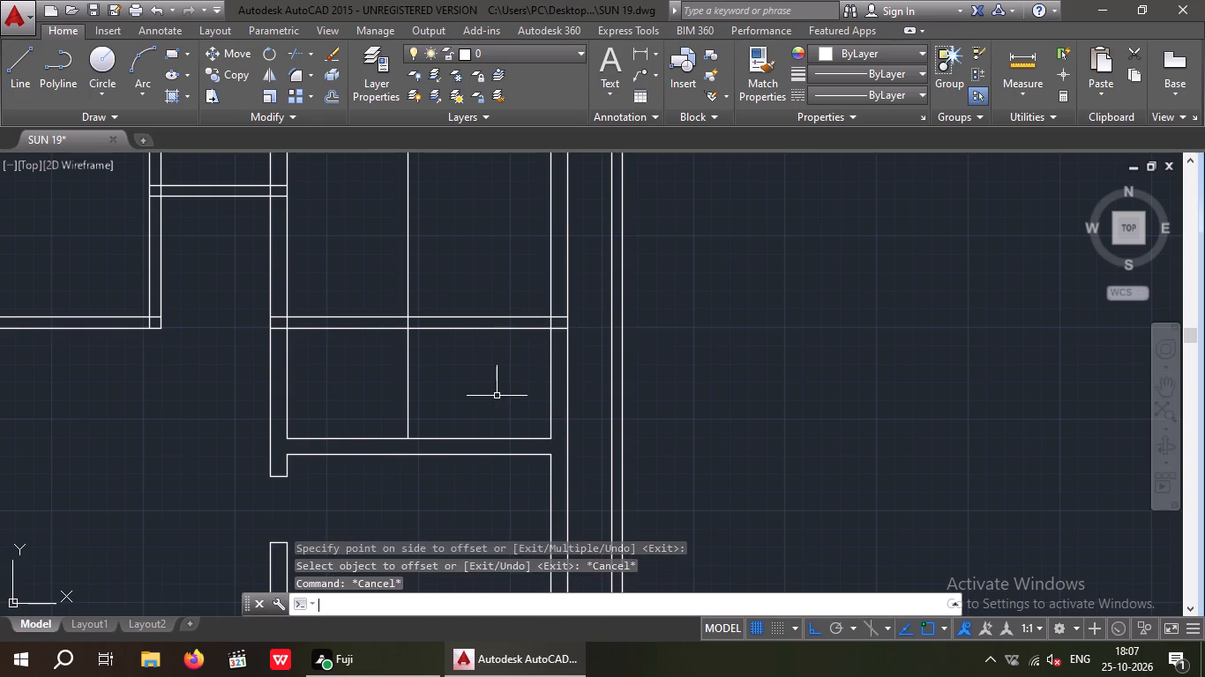
{"action": "key", "text": "Return"}
{"action": "type", "text": "6\""}
{"action": "key", "text": "Return"}
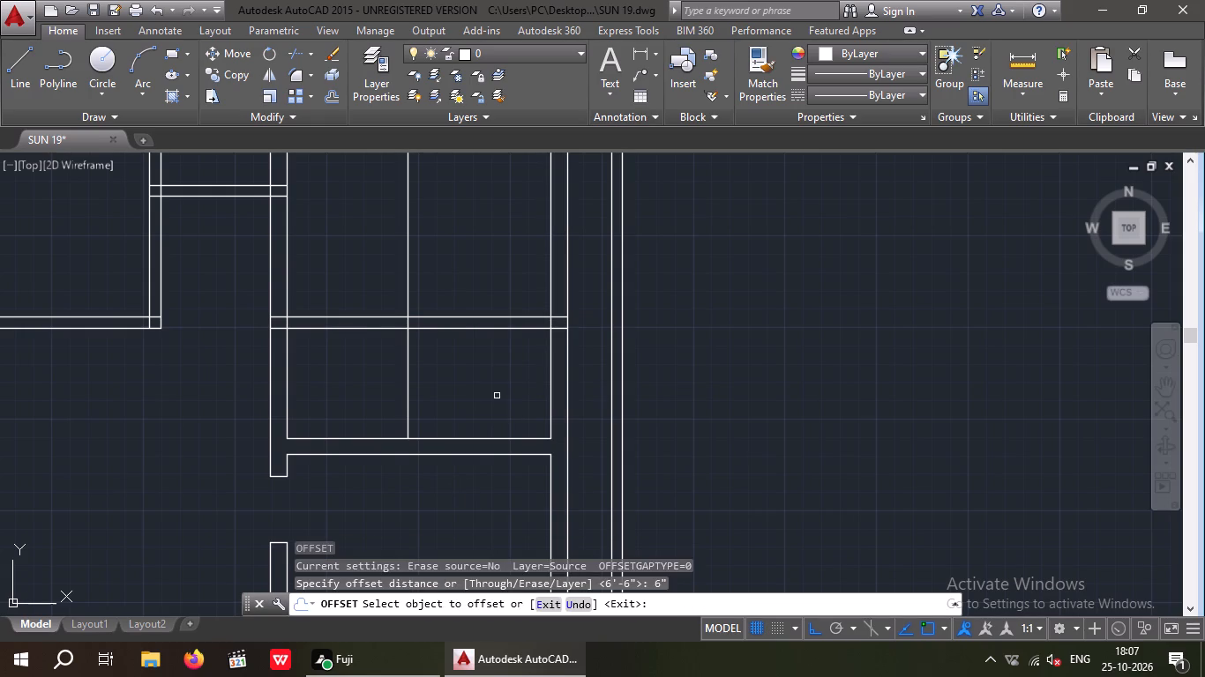
{"action": "left_click_drag", "start_coordinate": [407, 375], "coordinate": [374, 382]}
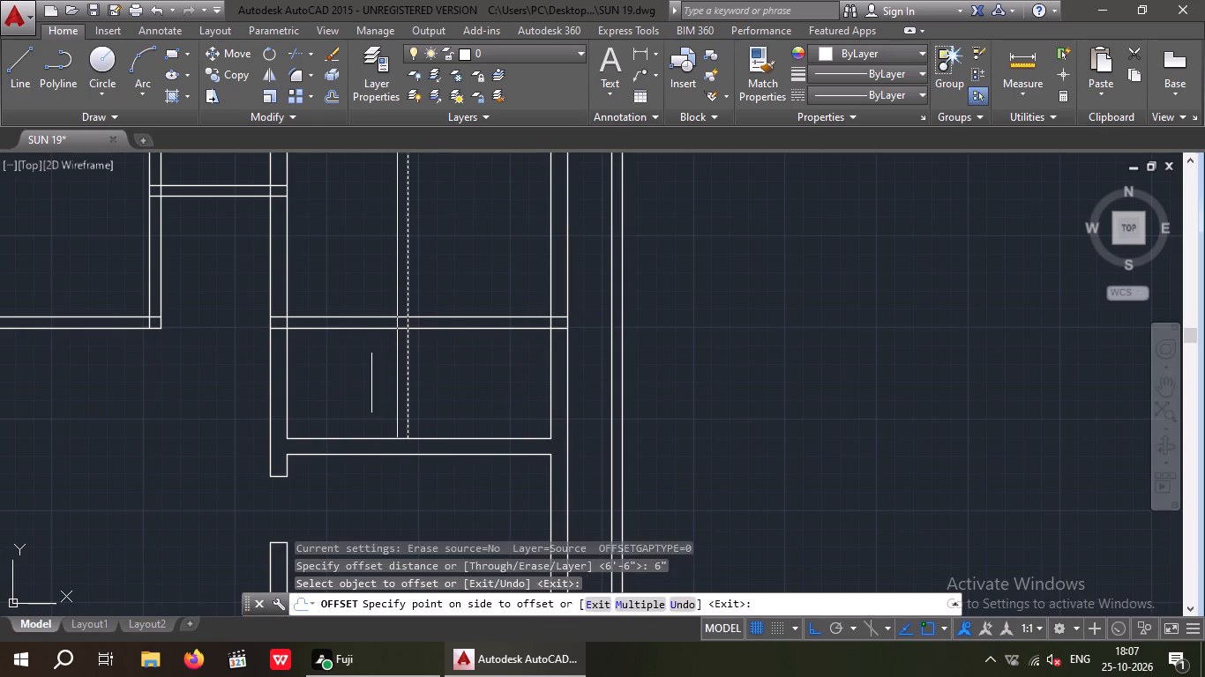
{"action": "left_click", "coordinate": [363, 386]}
{"action": "key", "text": "Escape"}
{"action": "key", "text": "Escape"}
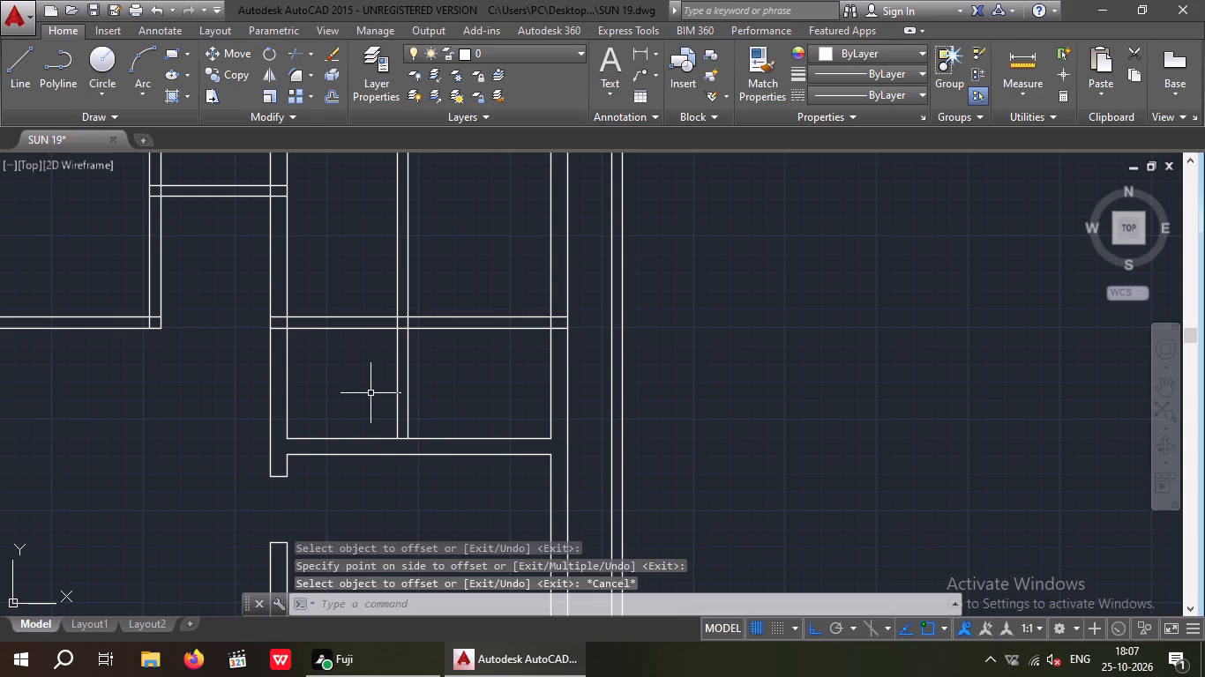
Trim both new vertical partition lines above the upper horizontal partition, keeping only the part dividing the room below.
{"action": "type", "text": "TR"}
{"action": "key", "text": "space"}
{"action": "key", "text": "space"}
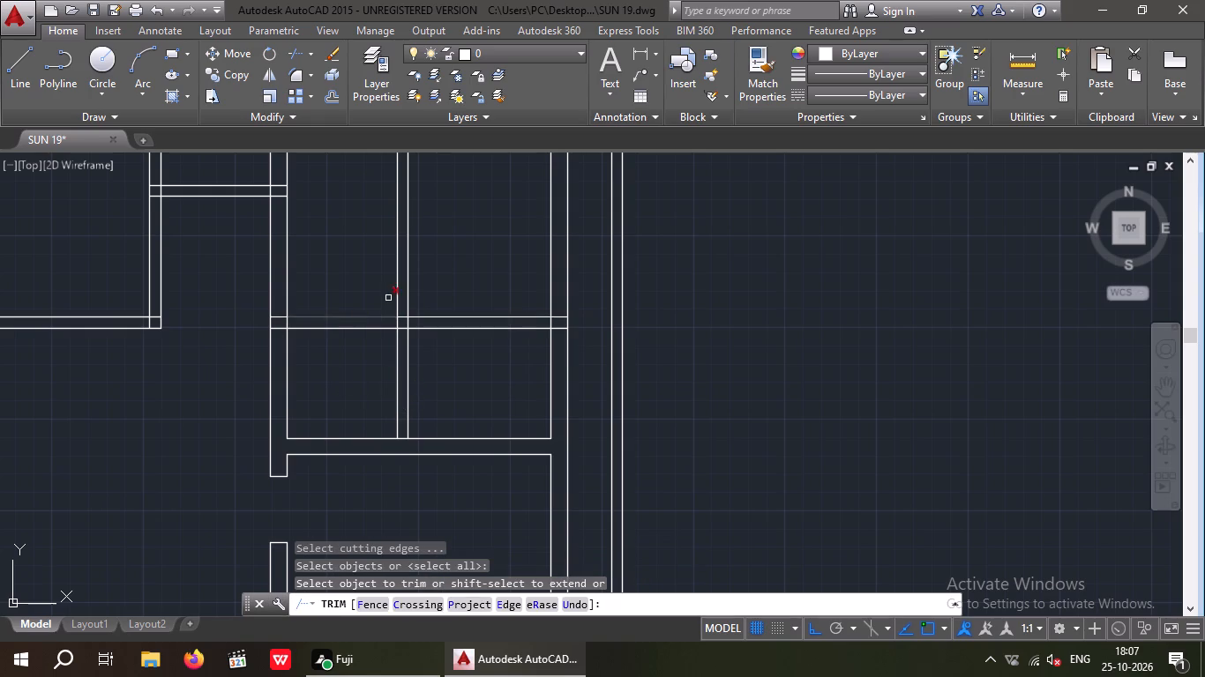
{"action": "scroll", "coordinate": [398, 299], "scroll_direction": "up", "scroll_amount": 1}
{"action": "left_click_drag", "start_coordinate": [442, 267], "coordinate": [351, 288]}
{"action": "left_click", "coordinate": [348, 289]}
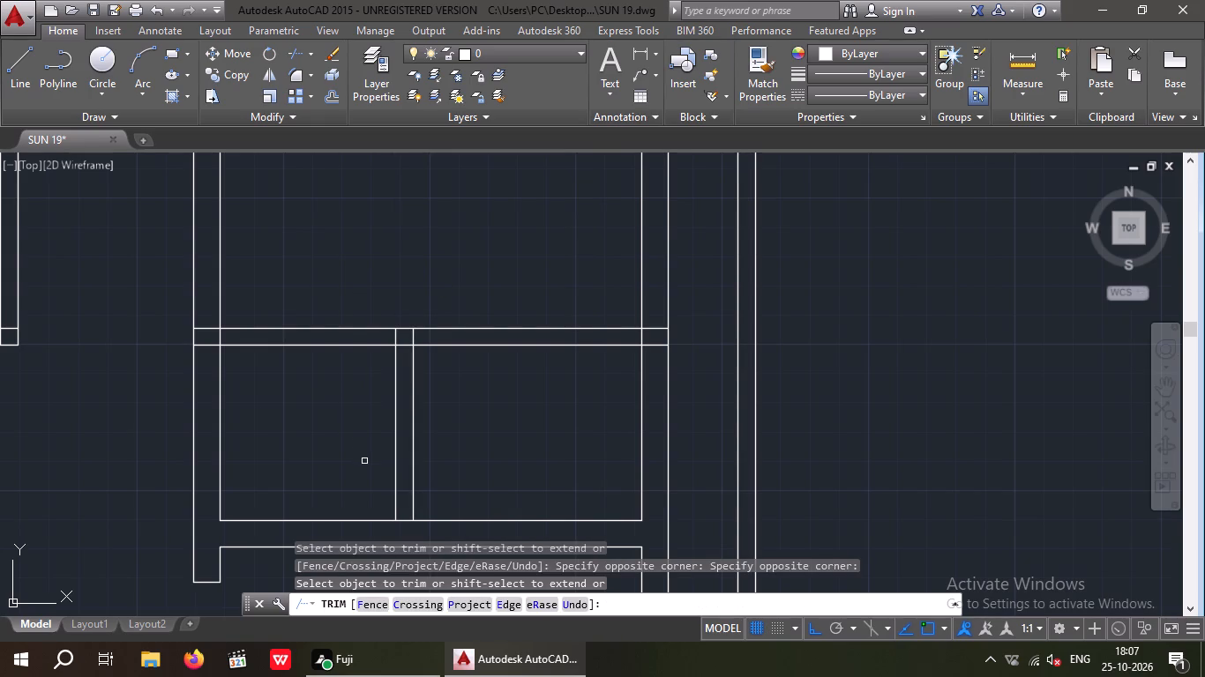
{"action": "key", "text": "Escape"}
{"action": "key", "text": "Escape"}
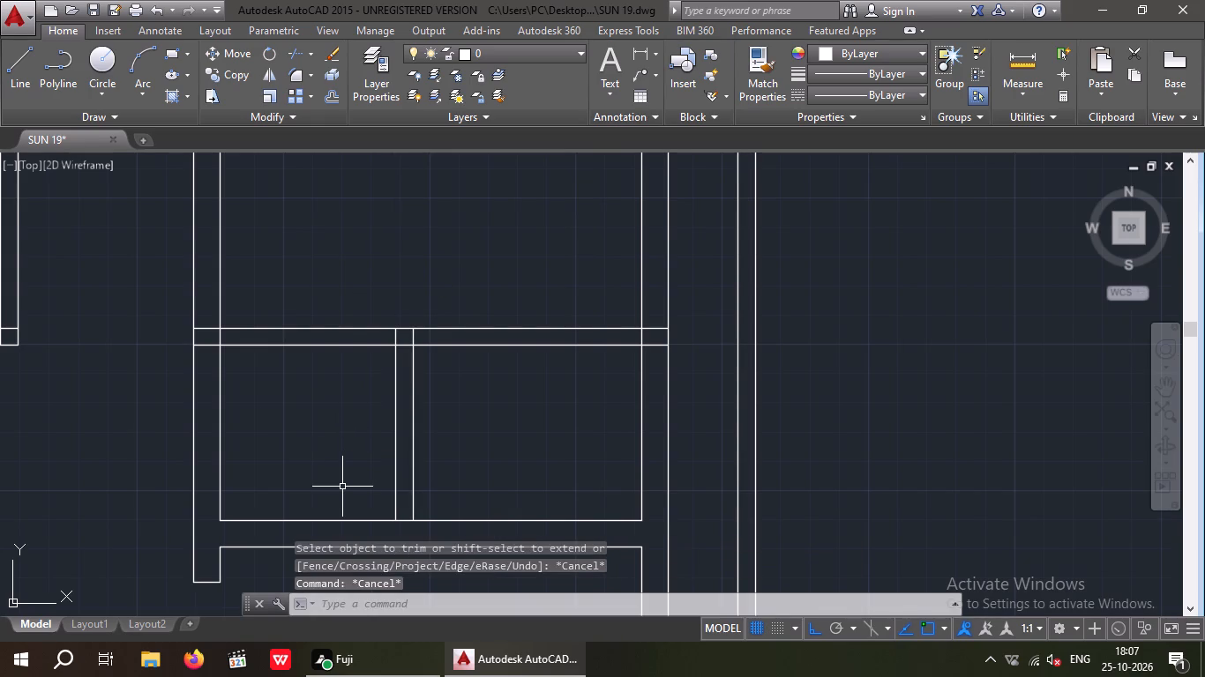
Measure the length of the wall stub between the left wall and the doorway in the lower room's horizontal wall.
{"action": "key", "text": "o"}
{"action": "key", "text": "Return"}
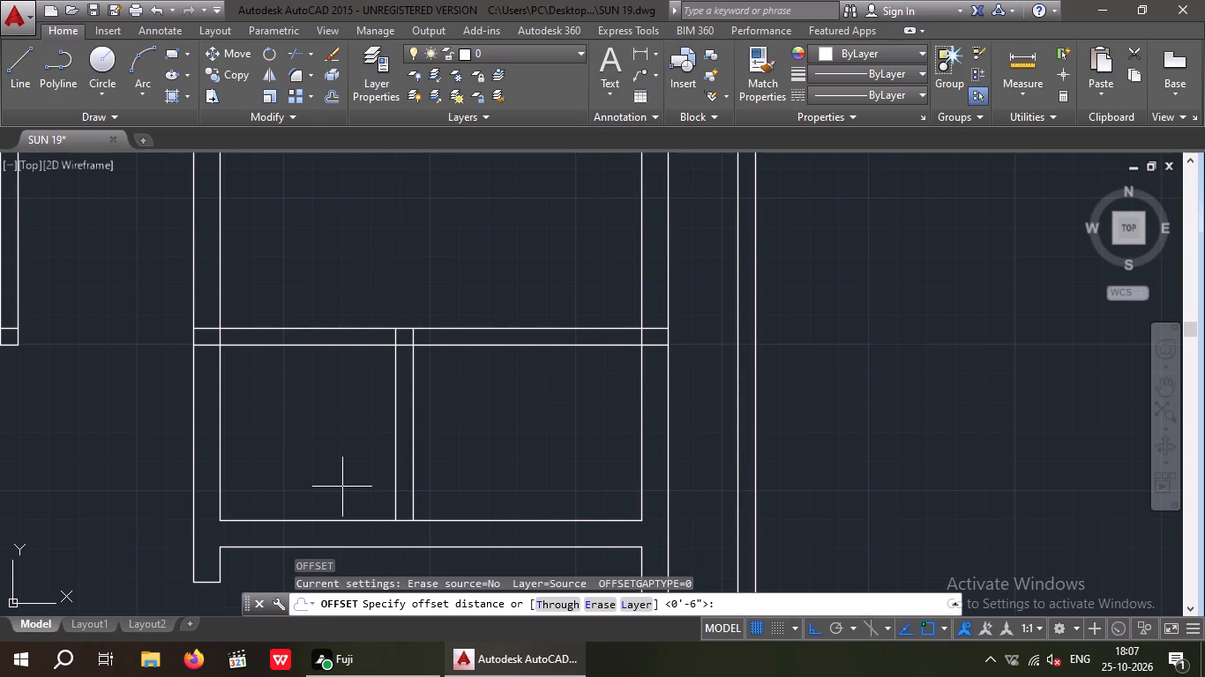
{"action": "scroll", "coordinate": [358, 443], "scroll_direction": "down", "scroll_amount": 6}
{"action": "scroll", "coordinate": [369, 483], "scroll_direction": "up", "scroll_amount": 4}
{"action": "scroll", "coordinate": [288, 451], "scroll_direction": "up", "scroll_amount": 2}
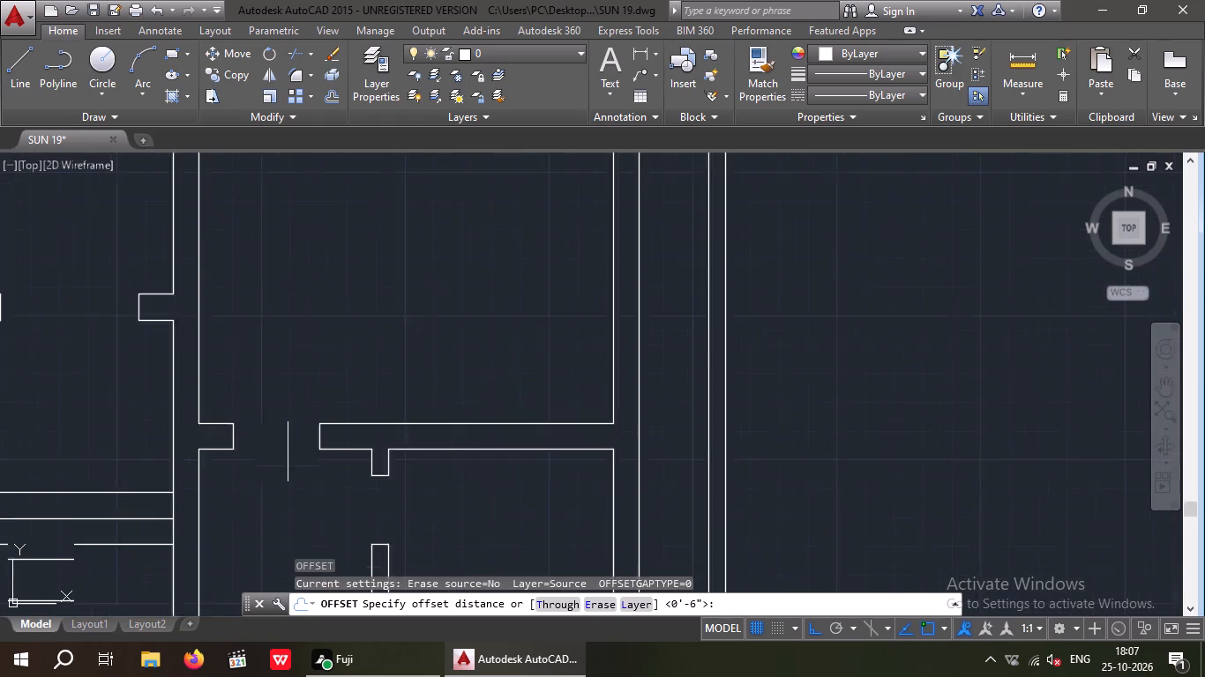
{"action": "scroll", "coordinate": [288, 451], "scroll_direction": "up", "scroll_amount": 1}
{"action": "left_click", "coordinate": [632, 53]}
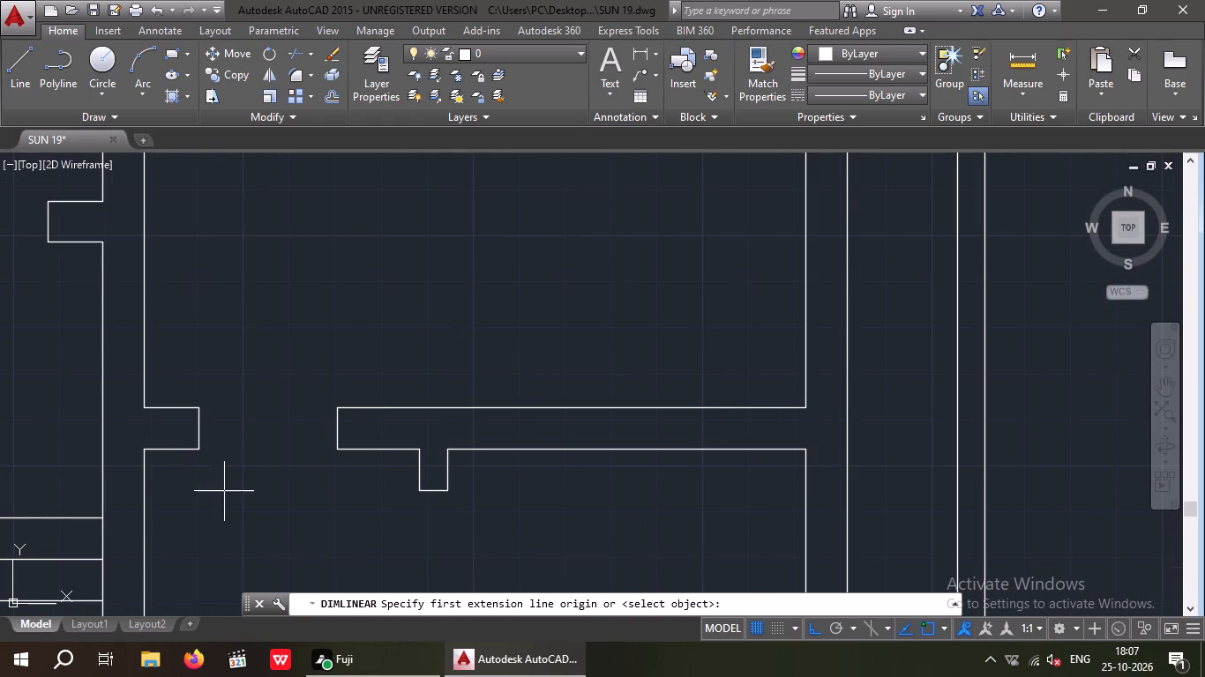
{"action": "left_click_drag", "start_coordinate": [139, 449], "coordinate": [169, 457]}
{"action": "left_click", "coordinate": [192, 449]}
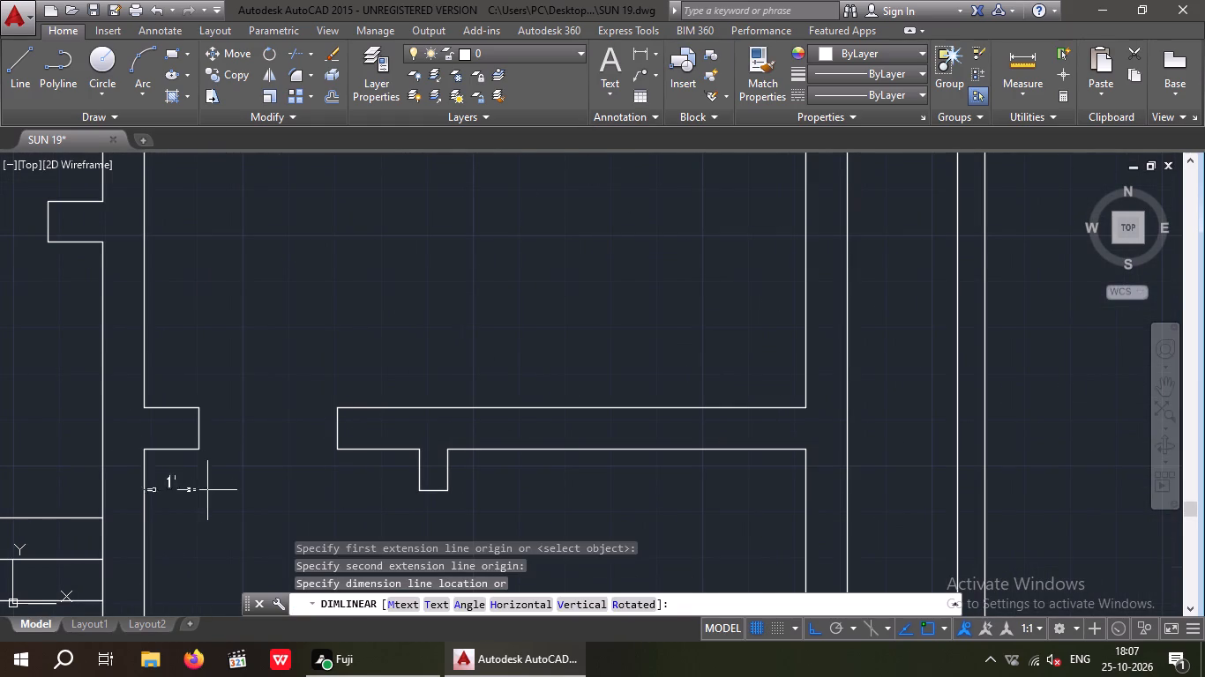
{"action": "scroll", "coordinate": [212, 483], "scroll_direction": "down", "scroll_amount": 3}
{"action": "key", "text": "Escape"}
Offset the inner line of the left wall 1' to the right, across the upper horizontal partition.
{"action": "scroll", "coordinate": [255, 384], "scroll_direction": "down", "scroll_amount": 1}
{"action": "middle_click_drag", "start_coordinate": [255, 455], "coordinate": [251, 532]}
{"action": "scroll", "coordinate": [216, 376], "scroll_direction": "up", "scroll_amount": 3}
{"action": "key", "text": "Escape"}
{"action": "key", "text": "Escape"}
{"action": "key", "text": "o"}
{"action": "key", "text": "Return"}
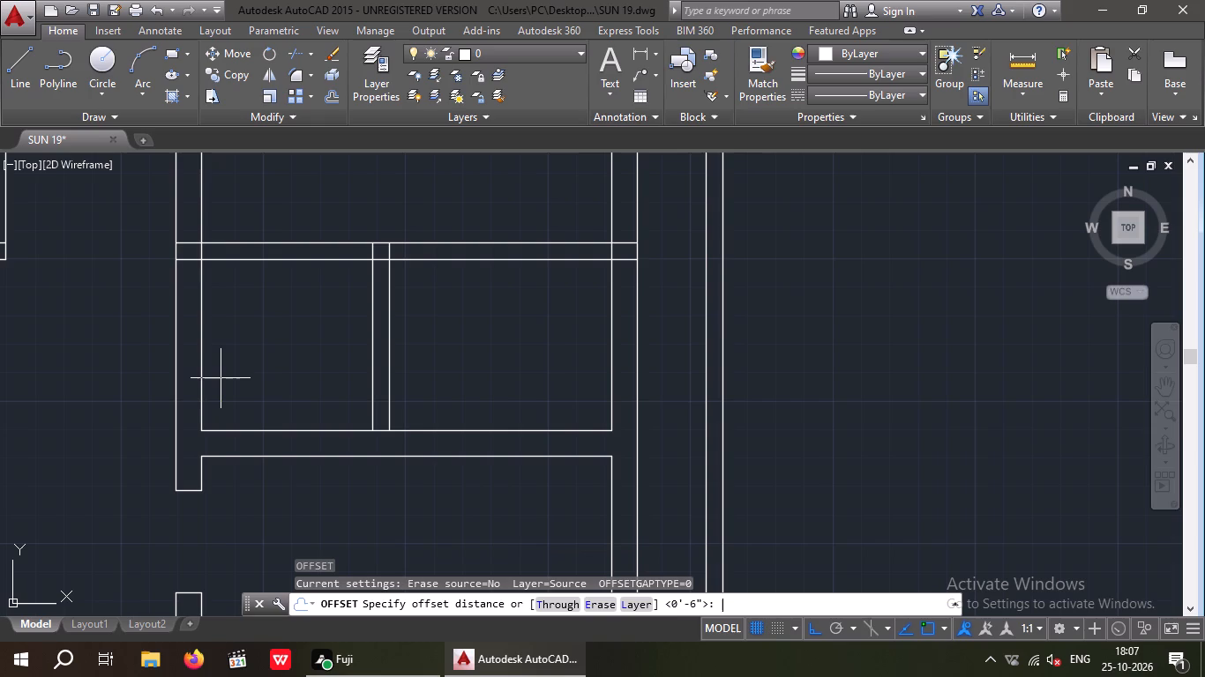
{"action": "type", "text": "1'"}
{"action": "key", "text": "Return"}
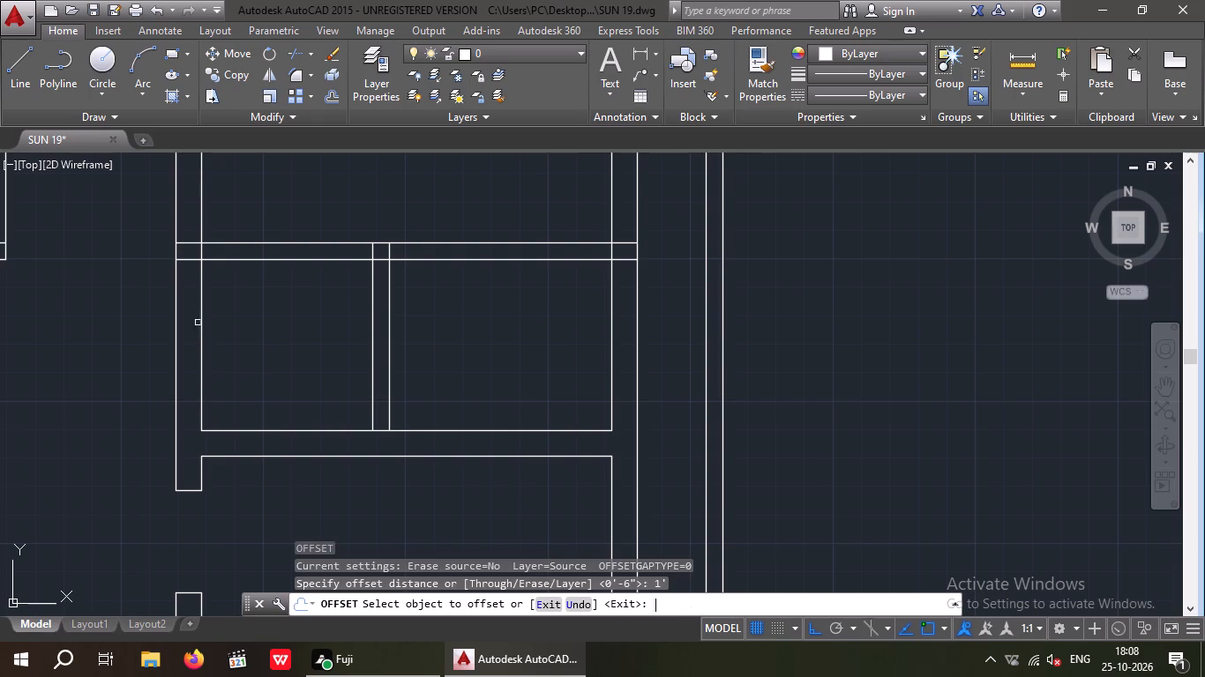
{"action": "left_click_drag", "start_coordinate": [202, 298], "coordinate": [225, 295]}
{"action": "left_click", "coordinate": [232, 294]}
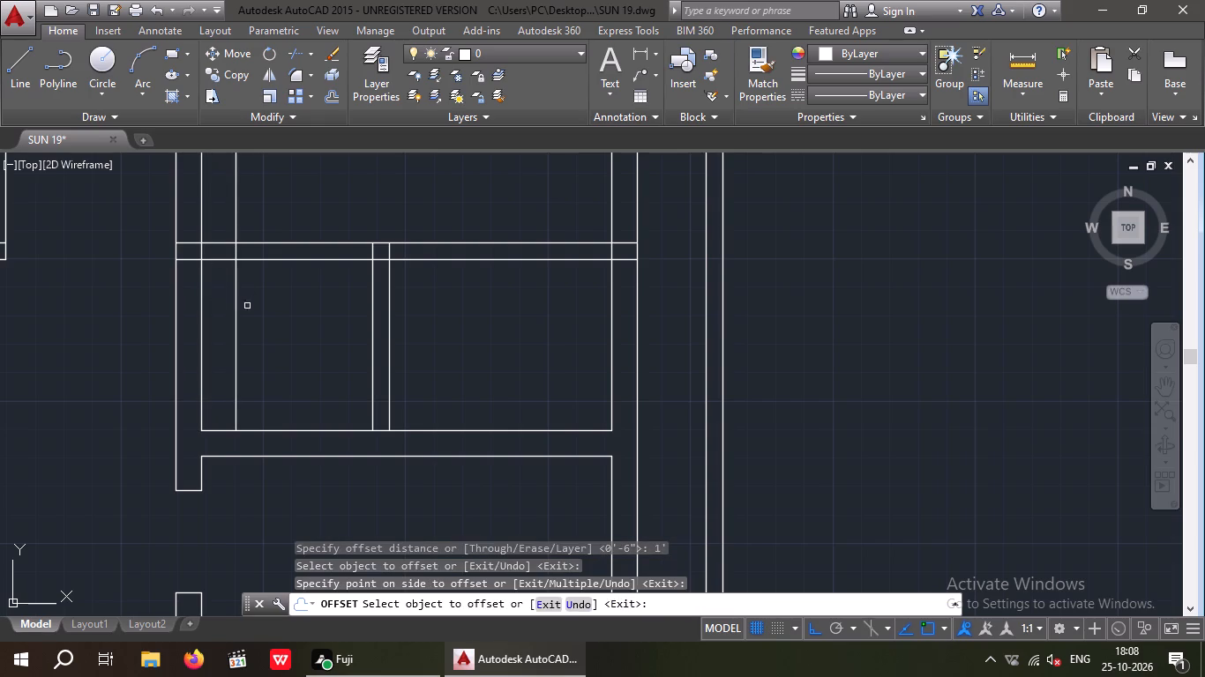
{"action": "key", "text": "Escape"}
{"action": "key", "text": "Escape"}
Offset the new vertical line 2'6" to the right to set the doorway width.
{"action": "key", "text": "o"}
{"action": "key", "text": "Return"}
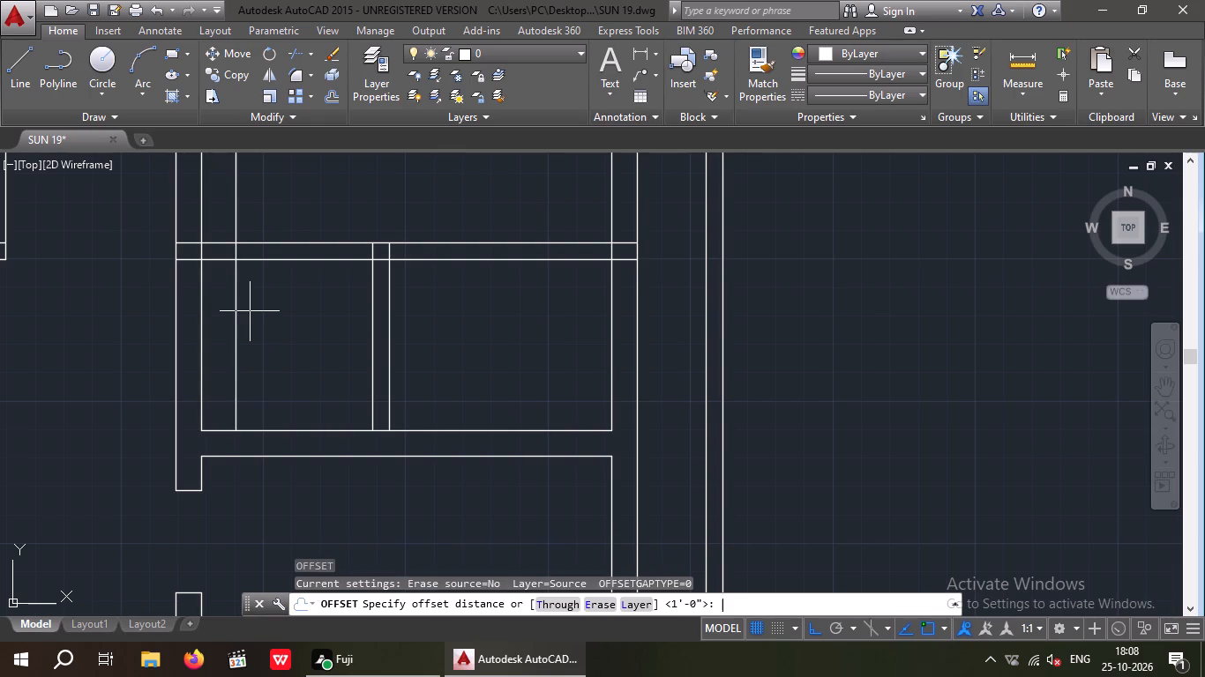
{"action": "type", "text": "2'6\""}
{"action": "key", "text": "Return"}
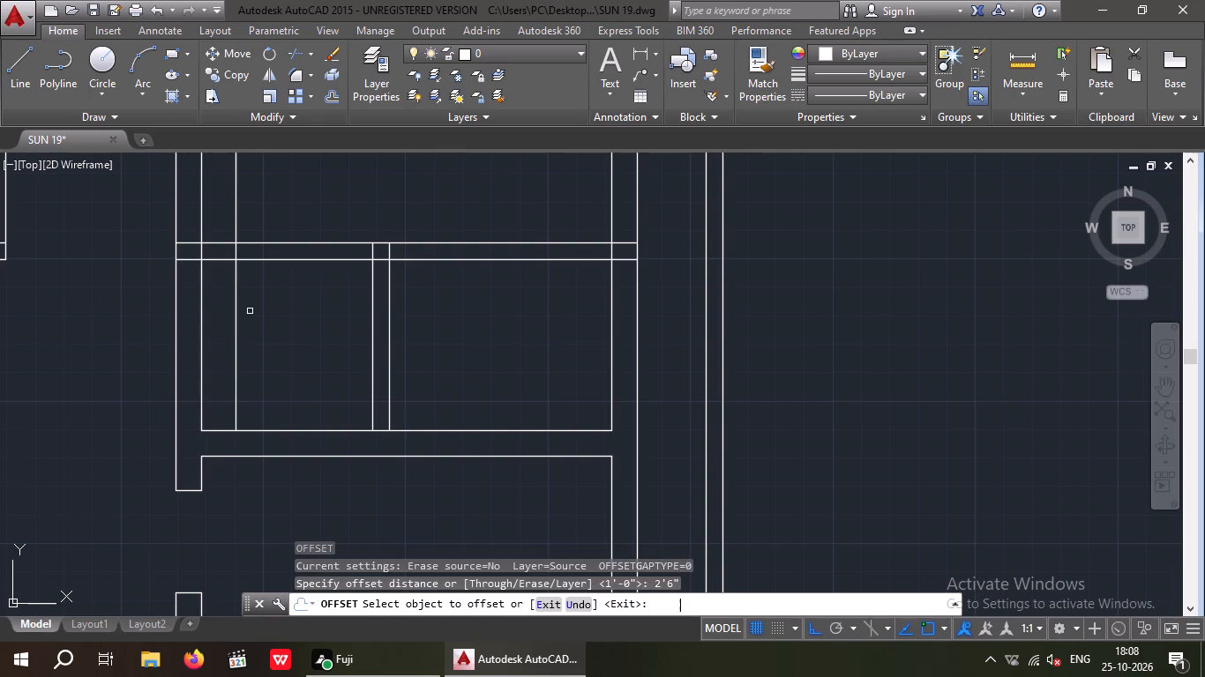
{"action": "left_click_drag", "start_coordinate": [235, 306], "coordinate": [245, 308]}
{"action": "left_click_drag", "start_coordinate": [262, 306], "coordinate": [265, 314]}
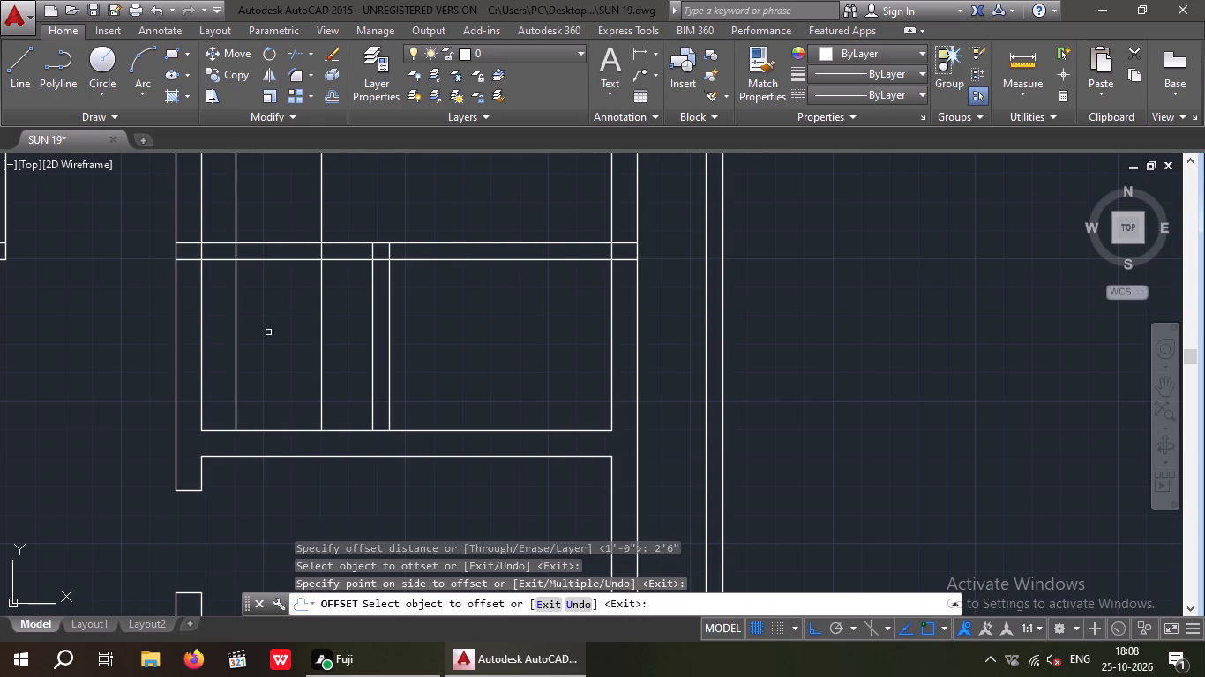
{"action": "key", "text": "Escape"}
{"action": "key", "text": "Escape"}
{"action": "key", "text": "Escape"}
Trim both offset lines outside the upper horizontal partition and cut the partition lines between them to open the doorway.
{"action": "type", "text": "TR"}
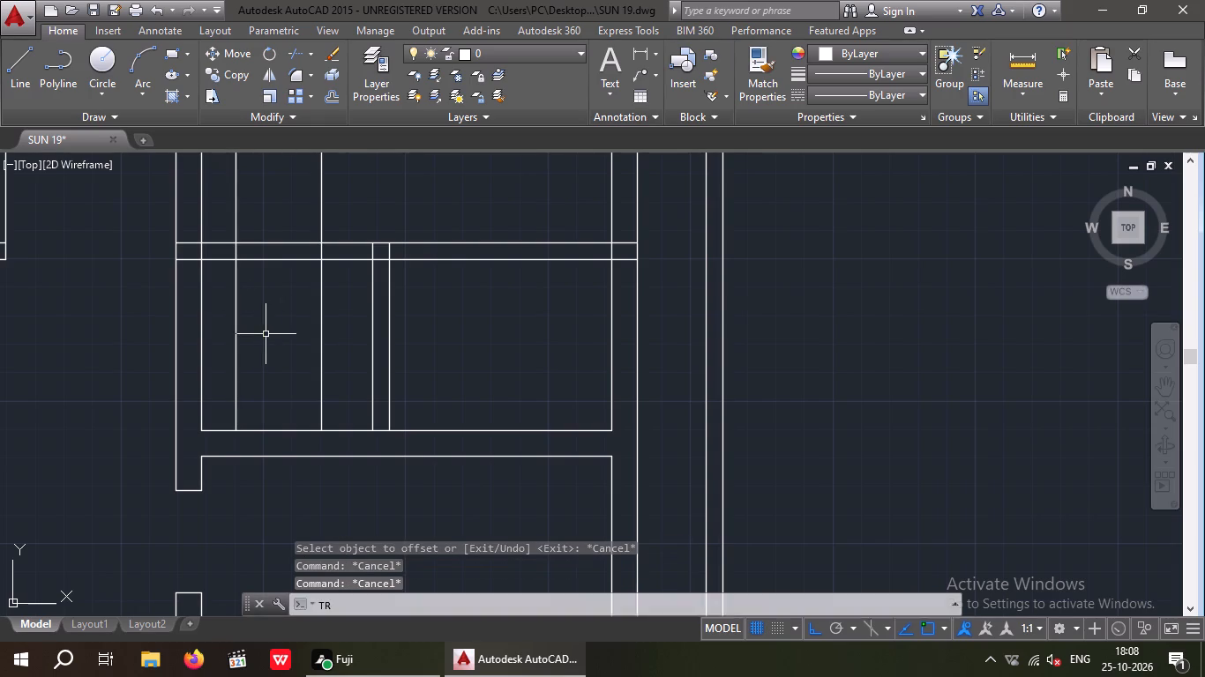
{"action": "key", "text": "space"}
{"action": "key", "text": "space"}
{"action": "left_click_drag", "start_coordinate": [340, 320], "coordinate": [278, 346]}
{"action": "left_click", "coordinate": [226, 367]}
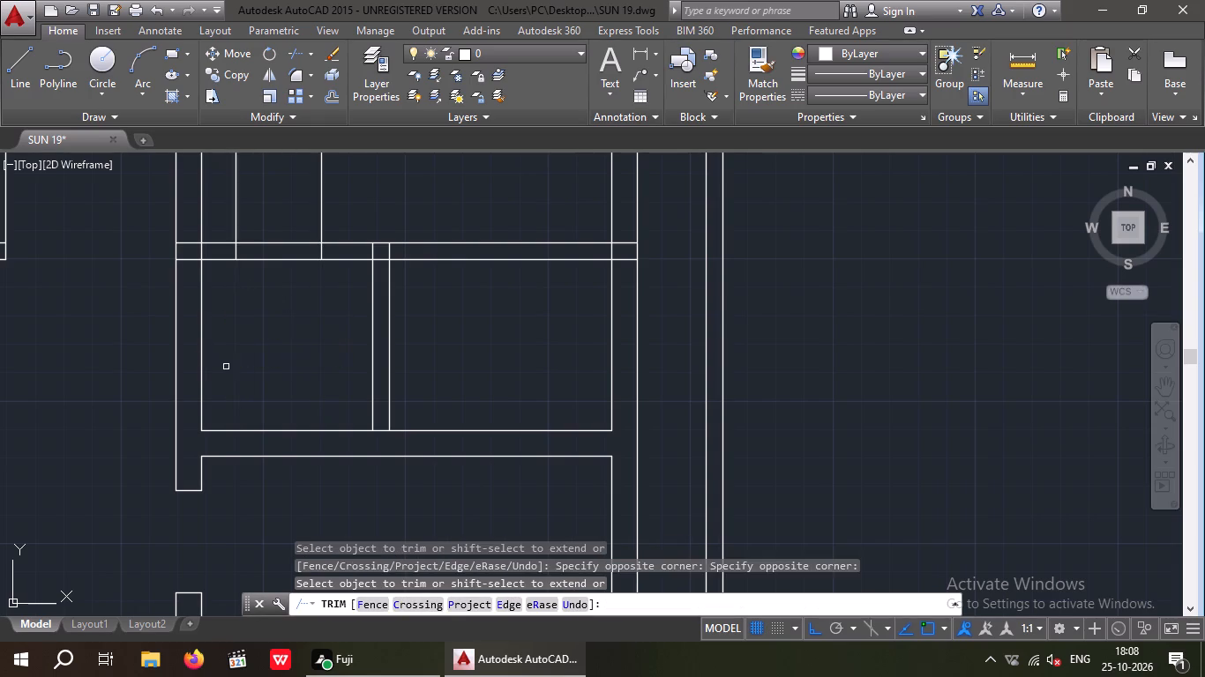
{"action": "left_click_drag", "start_coordinate": [341, 186], "coordinate": [261, 201]}
{"action": "left_click", "coordinate": [227, 219]}
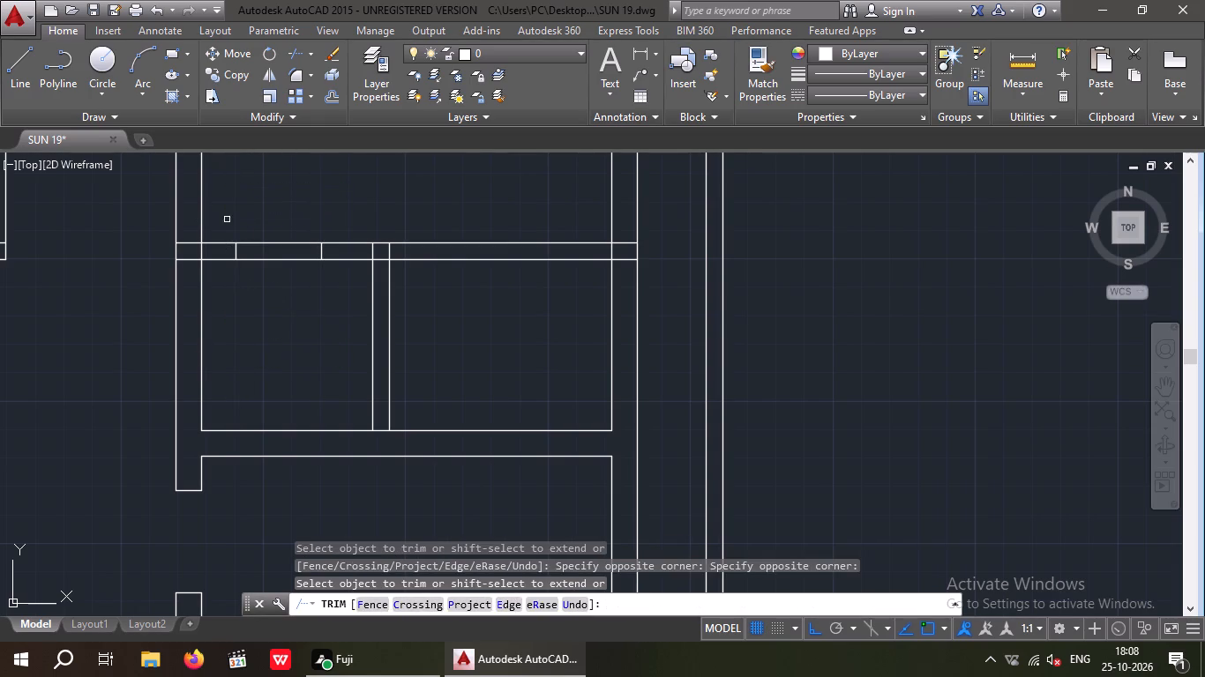
{"action": "left_click_drag", "start_coordinate": [293, 288], "coordinate": [281, 257]}
{"action": "left_click", "coordinate": [264, 205]}
Trim the overlapping lines where the upper horizontal partition's short stub meets the left wall to form a clean junction.
{"action": "scroll", "coordinate": [186, 253], "scroll_direction": "up", "scroll_amount": 3}
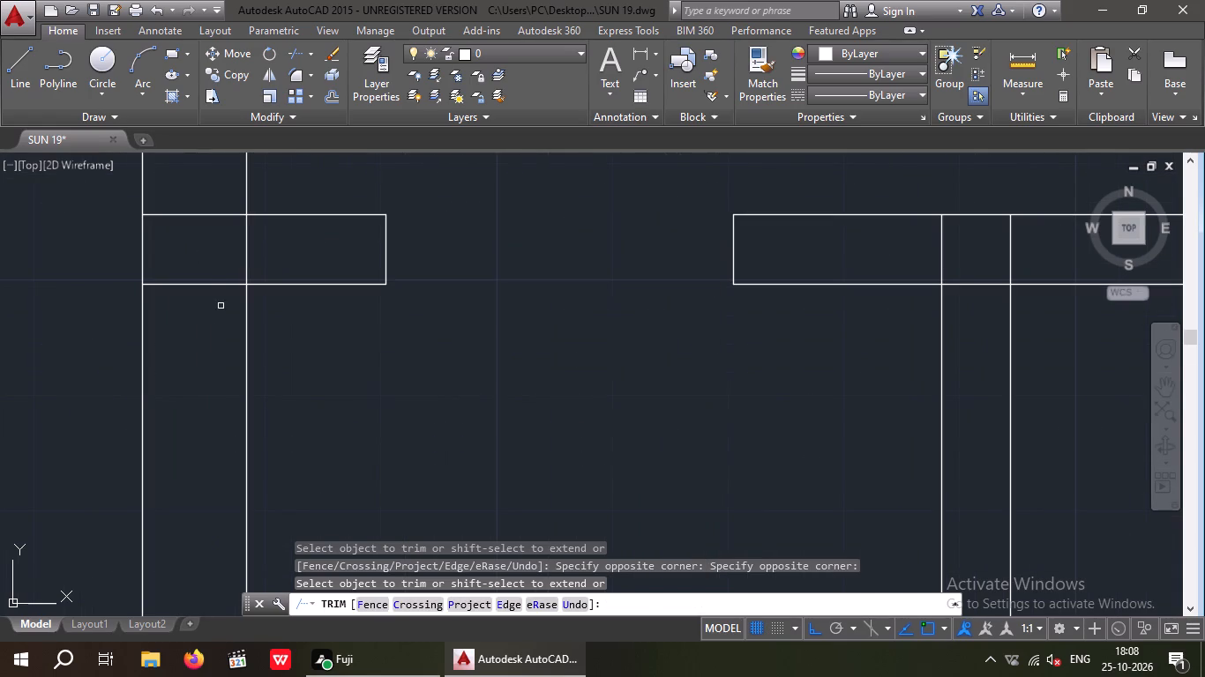
{"action": "left_click_drag", "start_coordinate": [211, 329], "coordinate": [184, 260]}
{"action": "left_click", "coordinate": [175, 190]}
{"action": "left_click_drag", "start_coordinate": [268, 242], "coordinate": [219, 246]}
{"action": "left_click", "coordinate": [218, 247]}
{"action": "scroll", "coordinate": [212, 242], "scroll_direction": "down", "scroll_amount": 3}
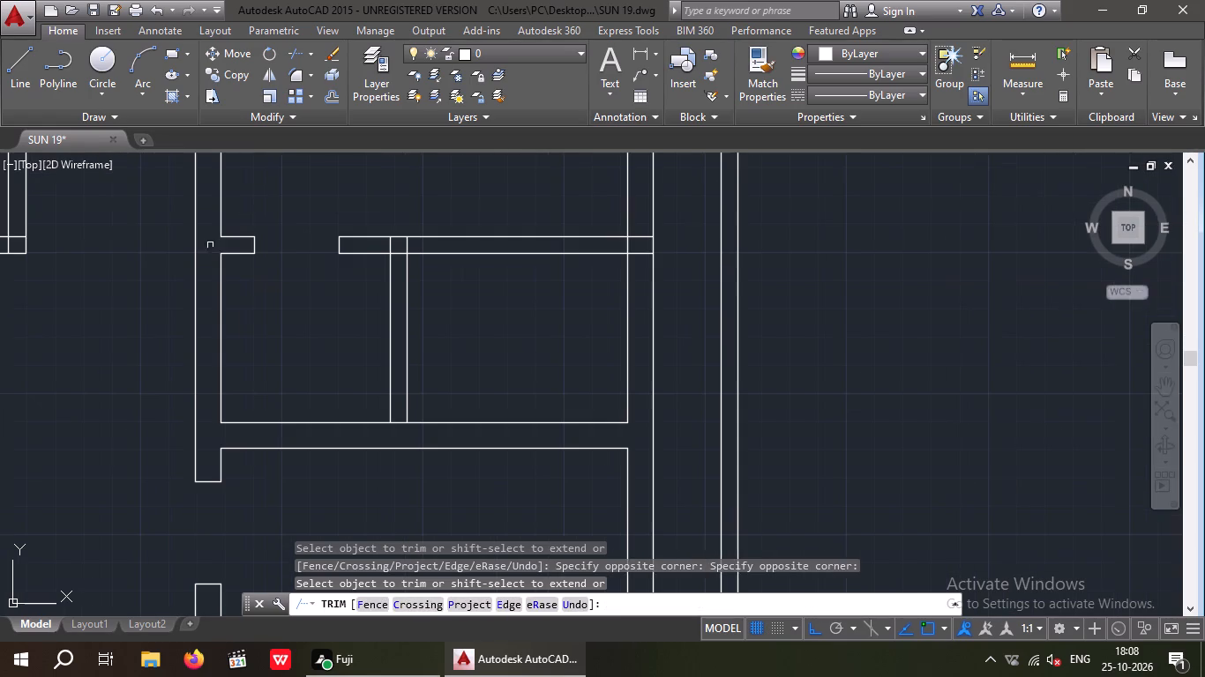
{"action": "middle_click_drag", "start_coordinate": [286, 308], "coordinate": [265, 308]}
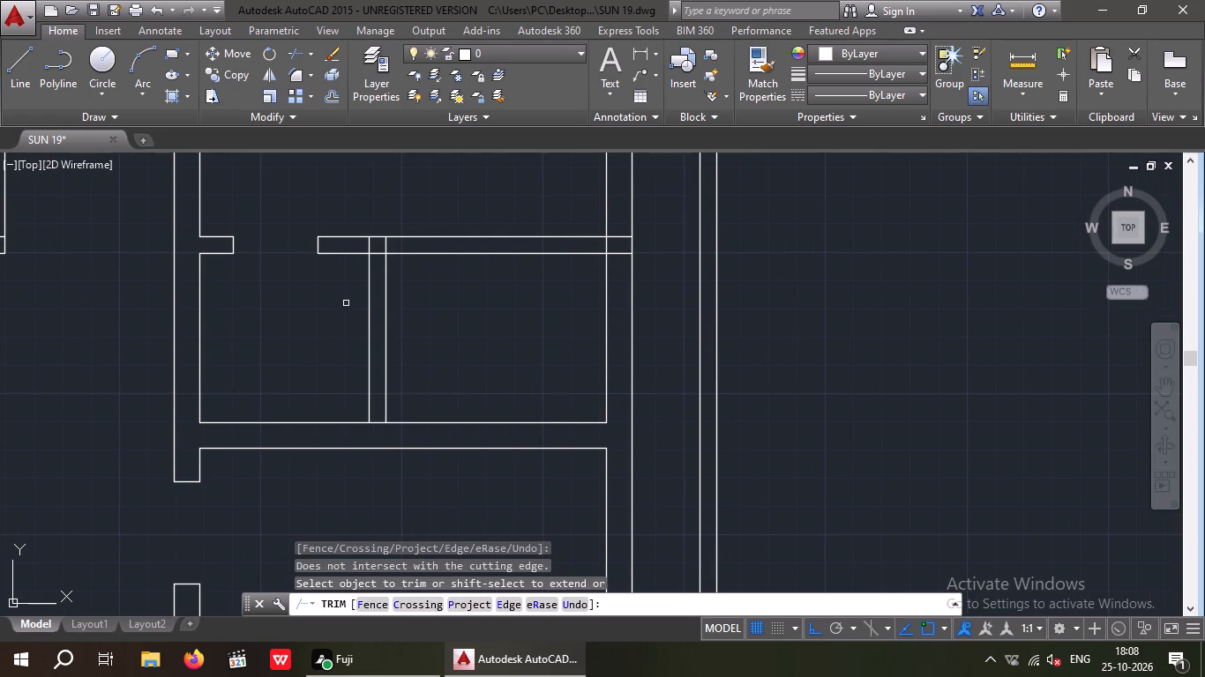
{"action": "key", "text": "Escape"}
{"action": "key", "text": "Escape"}
Measure the length of the vertical partition stub above the doorway between the two lower rooms near the staircase.
{"action": "scroll", "coordinate": [366, 340], "scroll_direction": "down", "scroll_amount": 3}
{"action": "middle_click_drag", "start_coordinate": [337, 280], "coordinate": [333, 138]}
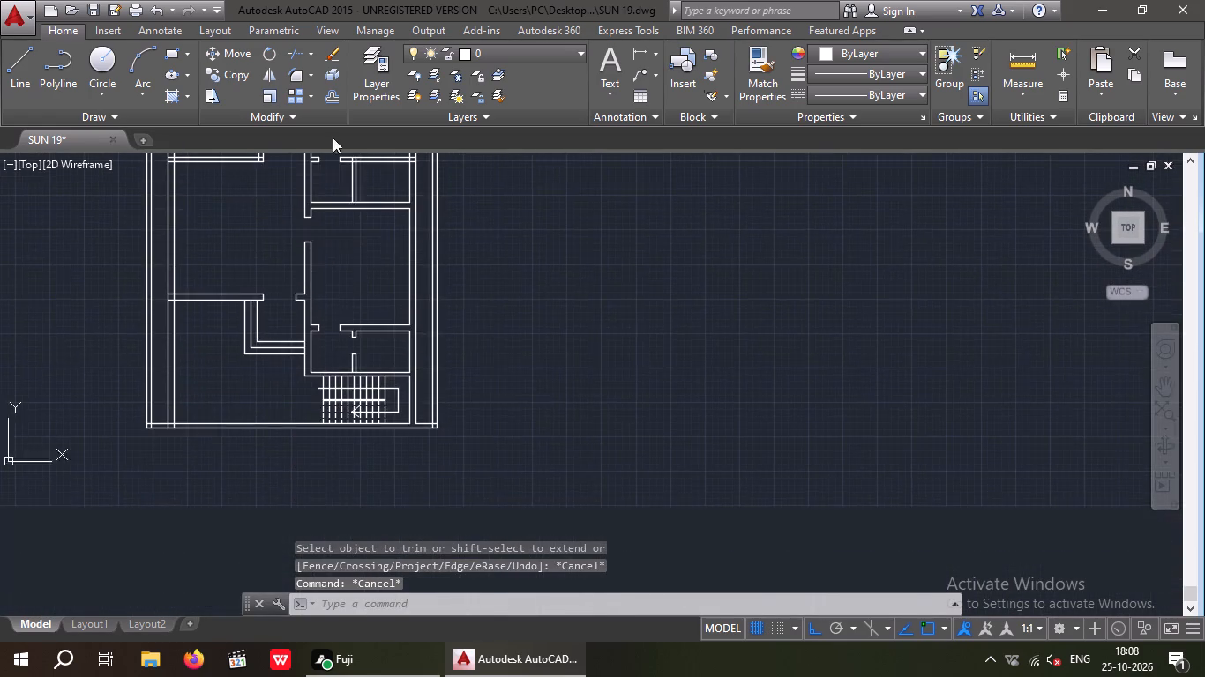
{"action": "scroll", "coordinate": [348, 335], "scroll_direction": "up", "scroll_amount": 4}
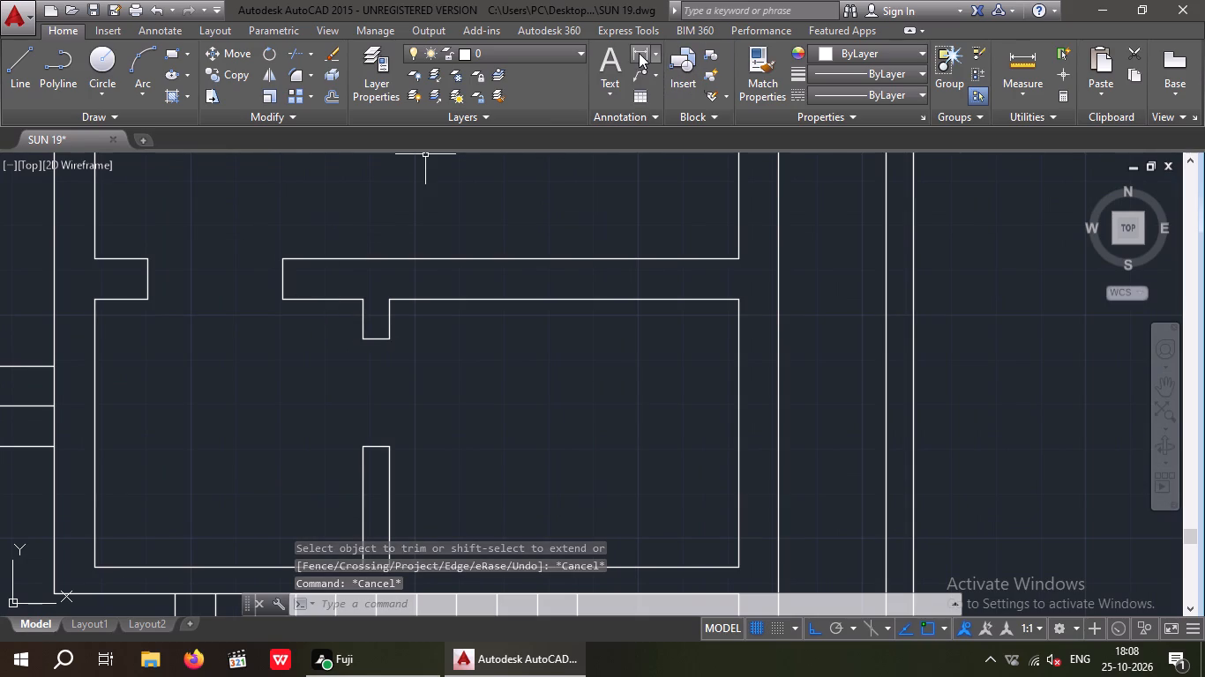
{"action": "left_click", "coordinate": [639, 53]}
{"action": "scroll", "coordinate": [363, 312], "scroll_direction": "up", "scroll_amount": 2}
{"action": "left_click_drag", "start_coordinate": [356, 281], "coordinate": [358, 294]}
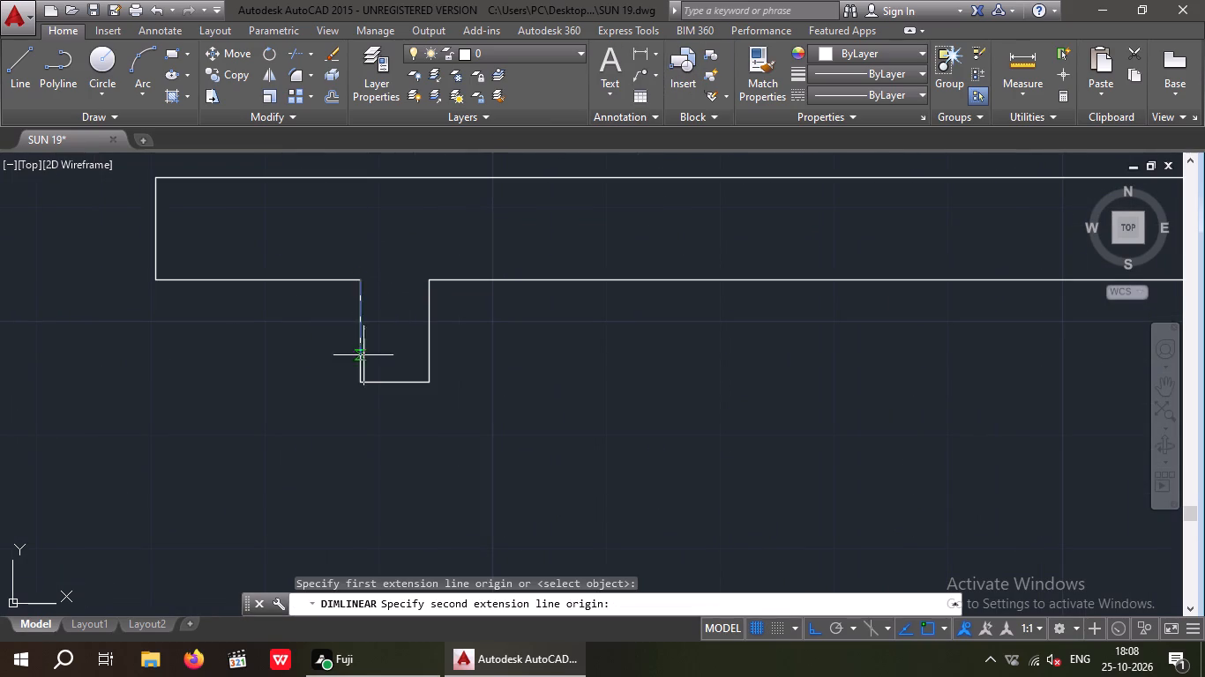
{"action": "left_click_drag", "start_coordinate": [363, 380], "coordinate": [345, 384]}
{"action": "scroll", "coordinate": [318, 377], "scroll_direction": "down", "scroll_amount": 2}
{"action": "key", "text": "Escape"}
Offset the lower line of the upper horizontal partition 9" downward across the vertical partition.
{"action": "scroll", "coordinate": [320, 275], "scroll_direction": "down", "scroll_amount": 5}
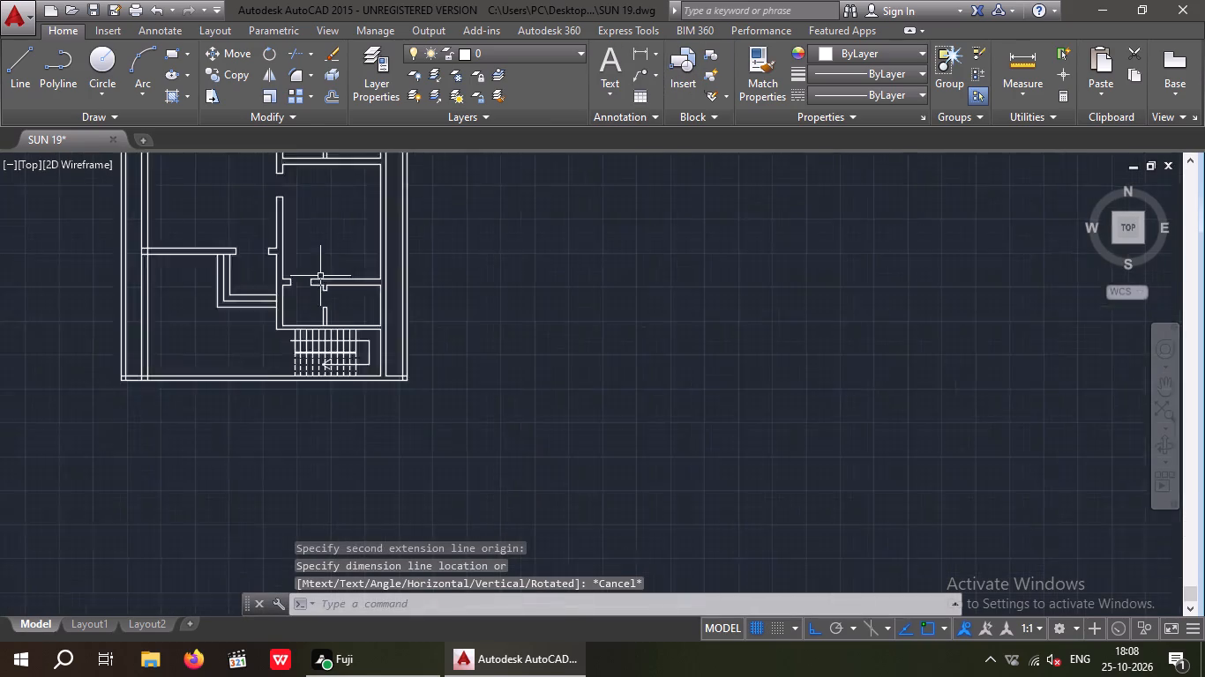
{"action": "middle_click_drag", "start_coordinate": [351, 303], "coordinate": [378, 428]}
{"action": "scroll", "coordinate": [333, 302], "scroll_direction": "up", "scroll_amount": 5}
{"action": "key", "text": "Escape"}
{"action": "key", "text": "Escape"}
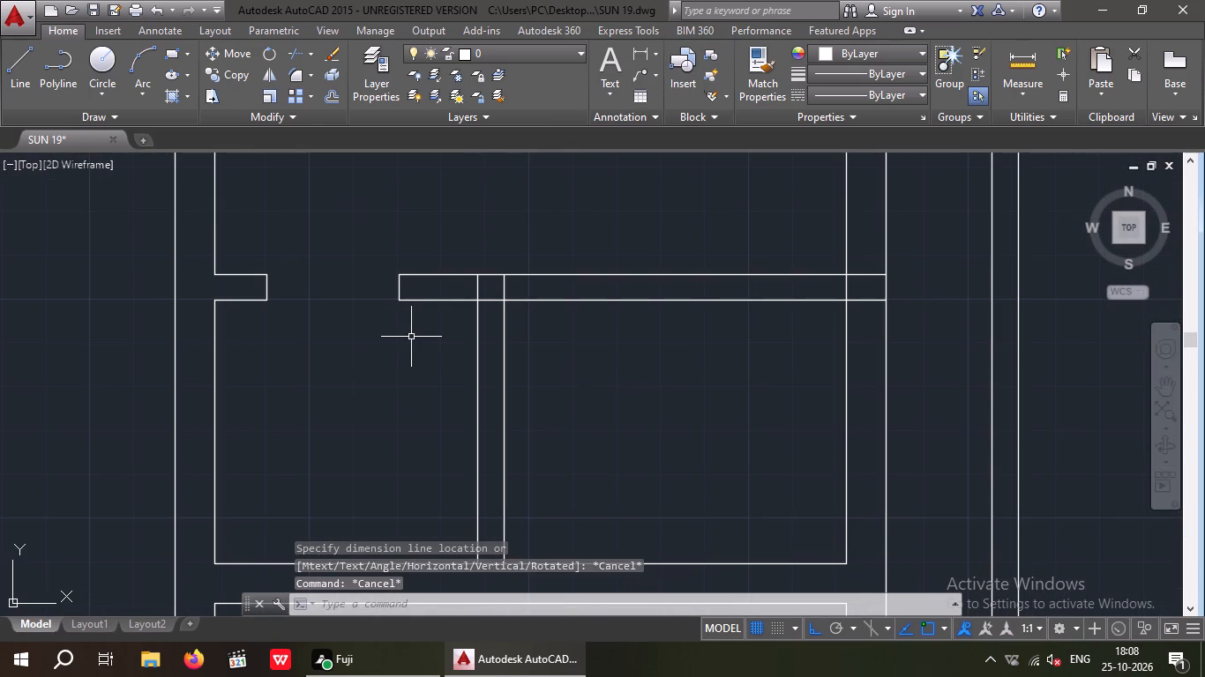
{"action": "key", "text": "o"}
{"action": "key", "text": "Return"}
{"action": "type", "text": "9\""}
{"action": "key", "text": "Return"}
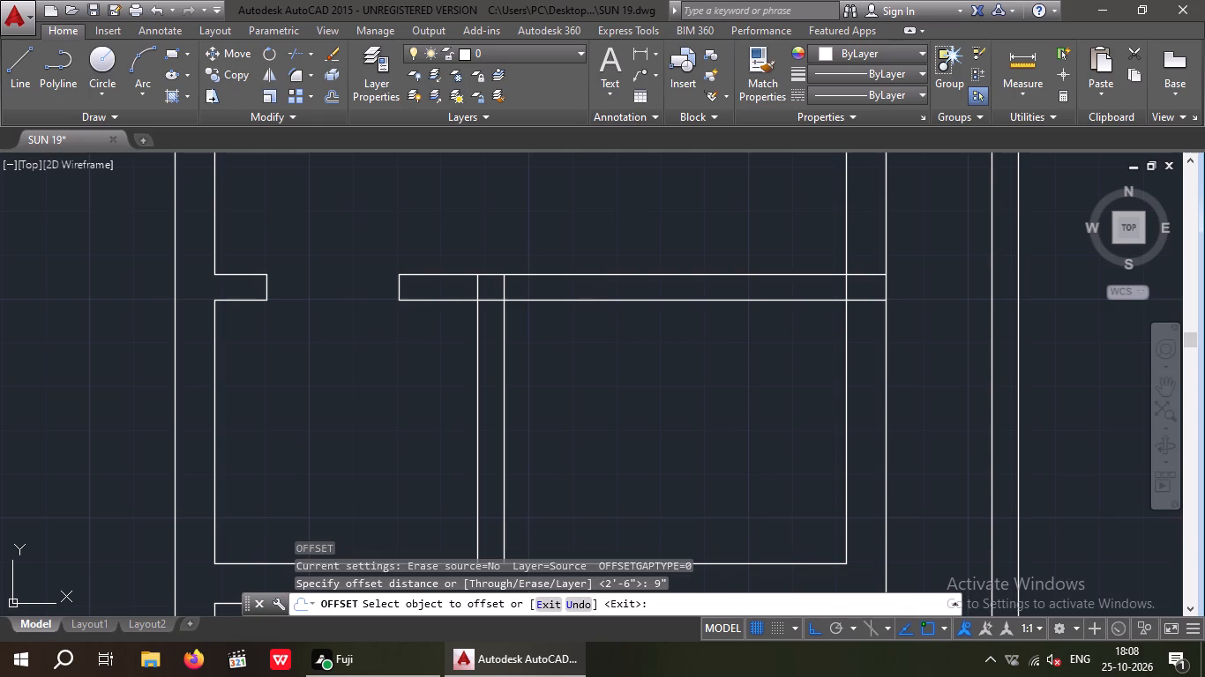
{"action": "left_click_drag", "start_coordinate": [573, 300], "coordinate": [580, 336]}
{"action": "left_click", "coordinate": [590, 385]}
{"action": "key", "text": "Escape"}
{"action": "key", "text": "Escape"}
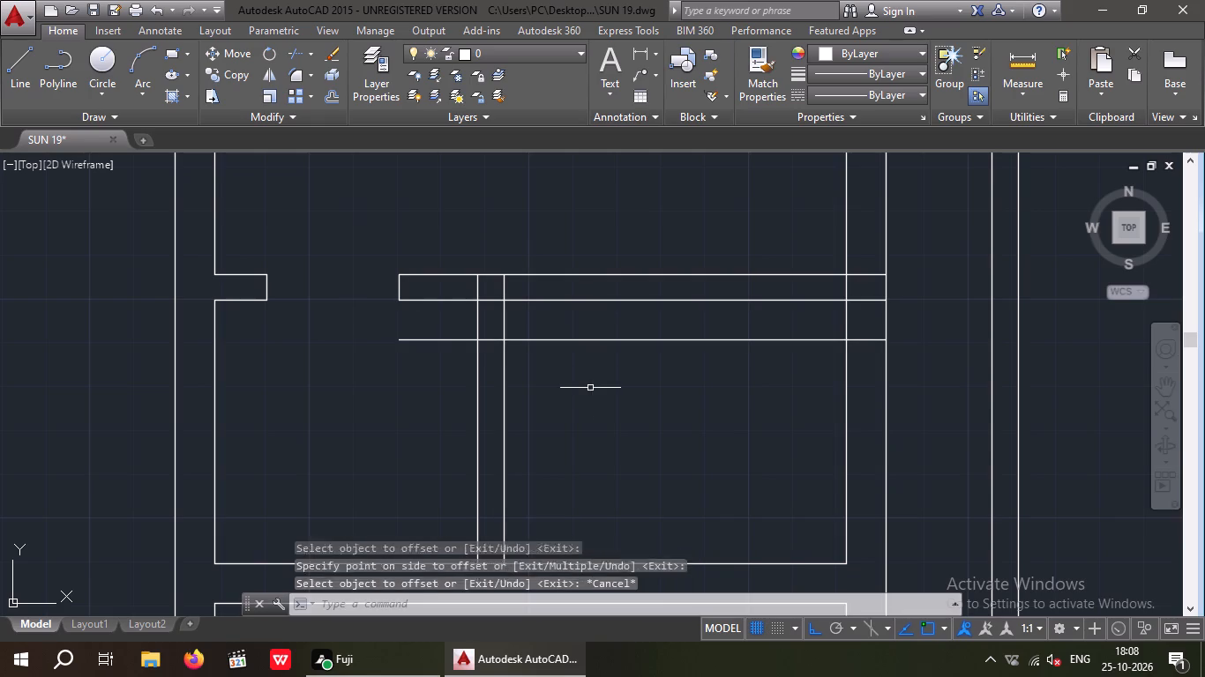
Trim the 9" offset line on both sides, keeping only the piece inside the vertical partition.
{"action": "type", "text": "TR"}
{"action": "key", "text": "space"}
{"action": "key", "text": "space"}
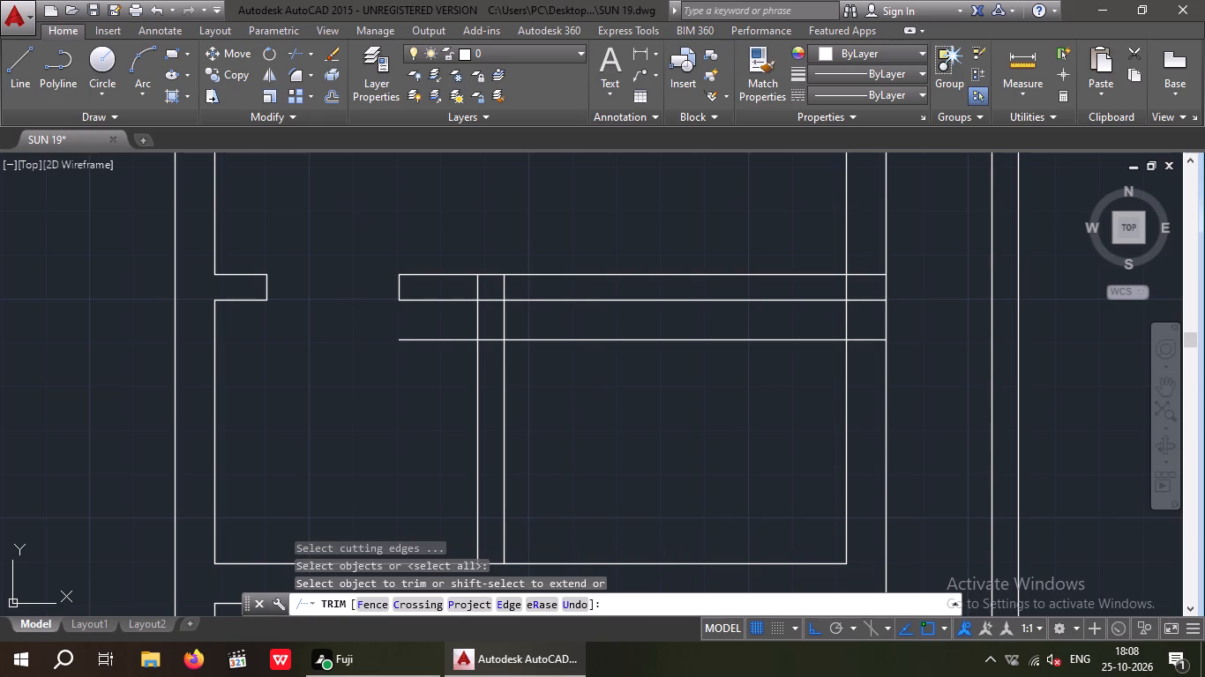
{"action": "scroll", "coordinate": [864, 324], "scroll_direction": "up", "scroll_amount": 4}
{"action": "left_click_drag", "start_coordinate": [894, 469], "coordinate": [827, 383]}
{"action": "left_click", "coordinate": [814, 340]}
{"action": "scroll", "coordinate": [820, 365], "scroll_direction": "down", "scroll_amount": 4}
{"action": "left_click_drag", "start_coordinate": [672, 431], "coordinate": [589, 377]}
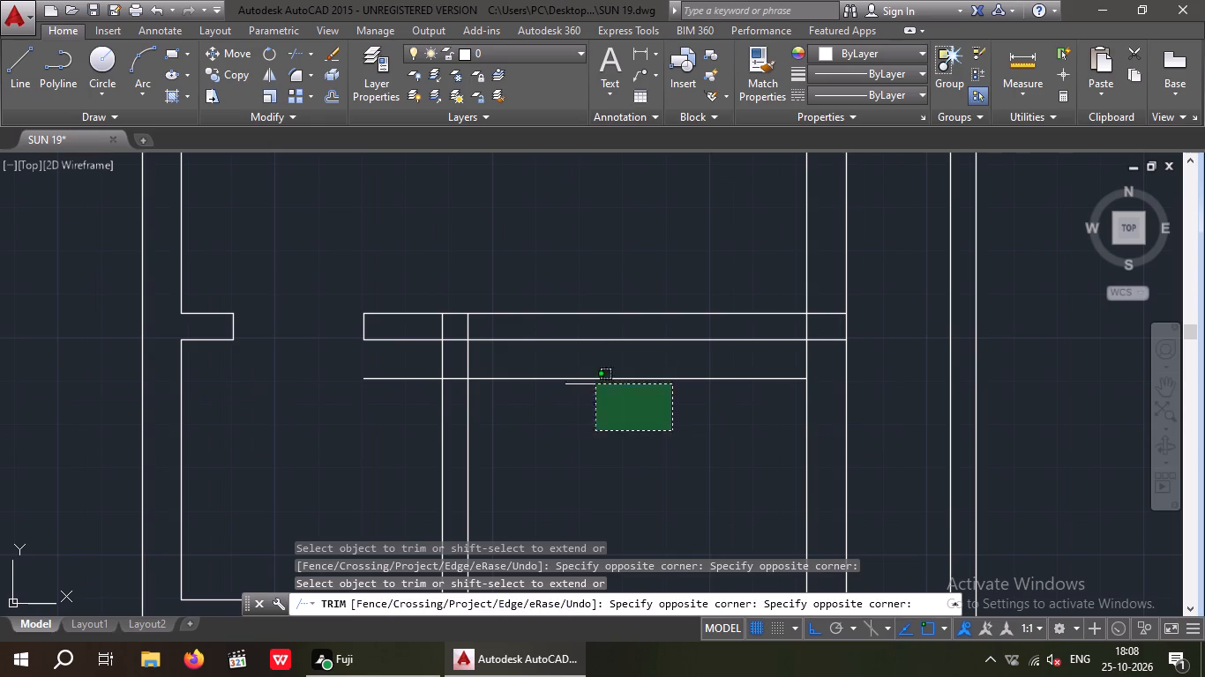
{"action": "left_click_drag", "start_coordinate": [589, 377], "coordinate": [602, 393]}
{"action": "left_click_drag", "start_coordinate": [581, 355], "coordinate": [573, 368]}
{"action": "left_click_drag", "start_coordinate": [400, 408], "coordinate": [388, 403]}
{"action": "left_click", "coordinate": [356, 356]}
Trim the overlapping lines where the vertical partition meets the upper horizontal partition to form a clean T-junction.
{"action": "scroll", "coordinate": [440, 342], "scroll_direction": "up", "scroll_amount": 2}
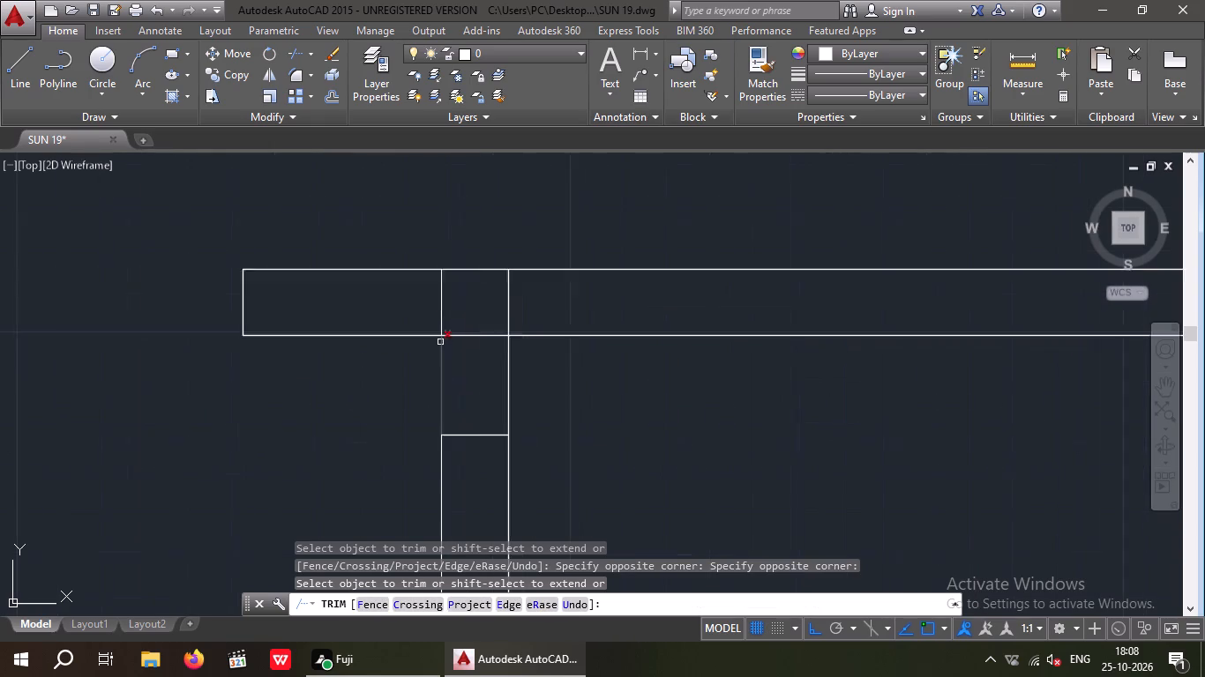
{"action": "scroll", "coordinate": [440, 342], "scroll_direction": "up", "scroll_amount": 1}
{"action": "left_click_drag", "start_coordinate": [587, 268], "coordinate": [406, 269]}
{"action": "left_click", "coordinate": [383, 272]}
{"action": "left_click_drag", "start_coordinate": [505, 410], "coordinate": [484, 355]}
{"action": "left_click", "coordinate": [470, 294]}
{"action": "scroll", "coordinate": [483, 304], "scroll_direction": "down", "scroll_amount": 4}
{"action": "key", "text": "Escape"}
{"action": "key", "text": "Escape"}
Offset the short jamb line inside the vertical partition 2' downward to set the doorway width.
{"action": "key", "text": "o"}
{"action": "key", "text": "Return"}
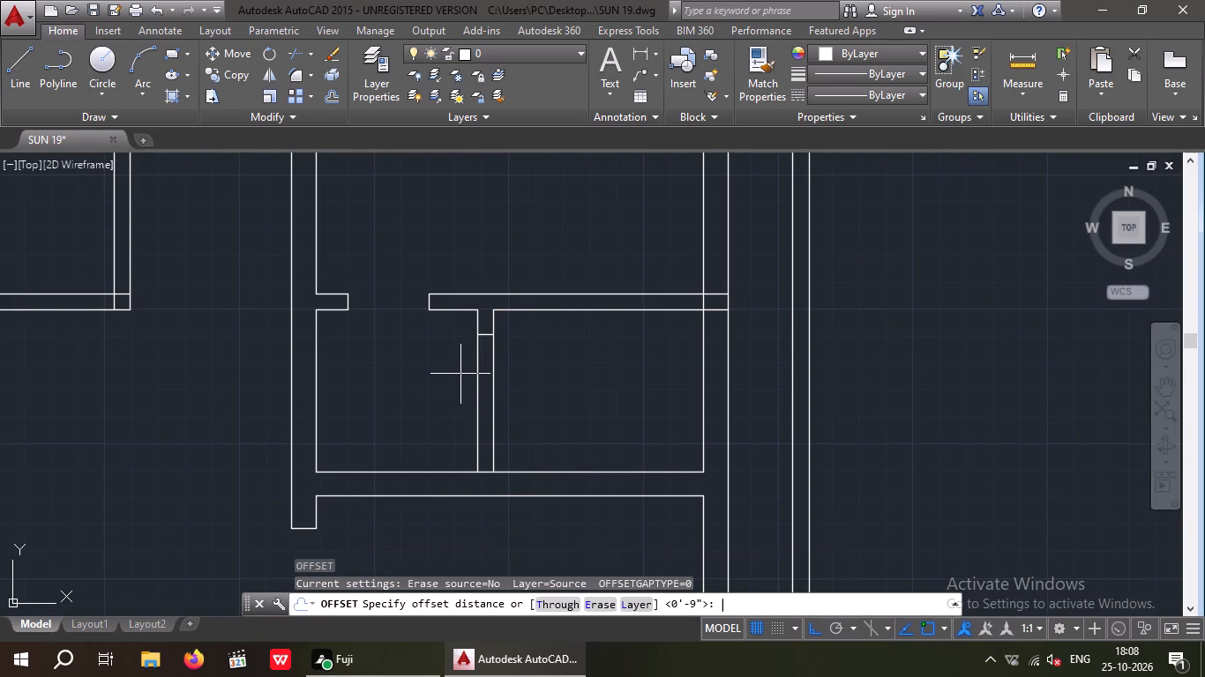
{"action": "type", "text": "2'"}
{"action": "key", "text": "Return"}
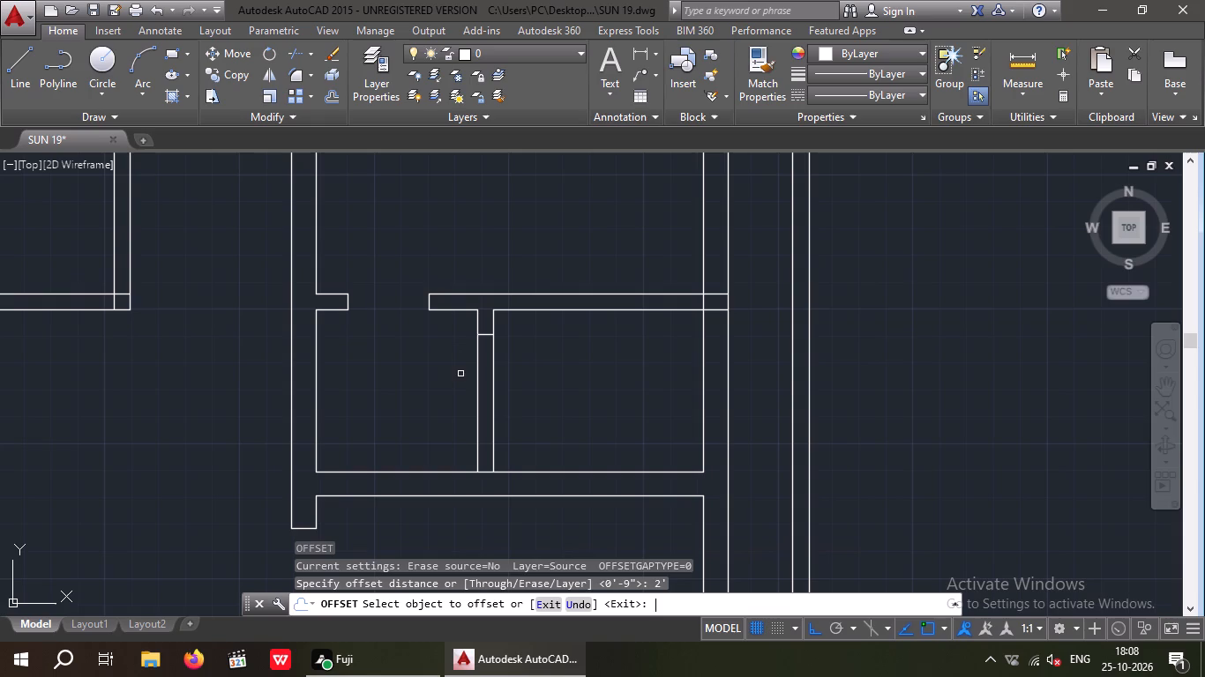
{"action": "scroll", "coordinate": [491, 325], "scroll_direction": "up", "scroll_amount": 3}
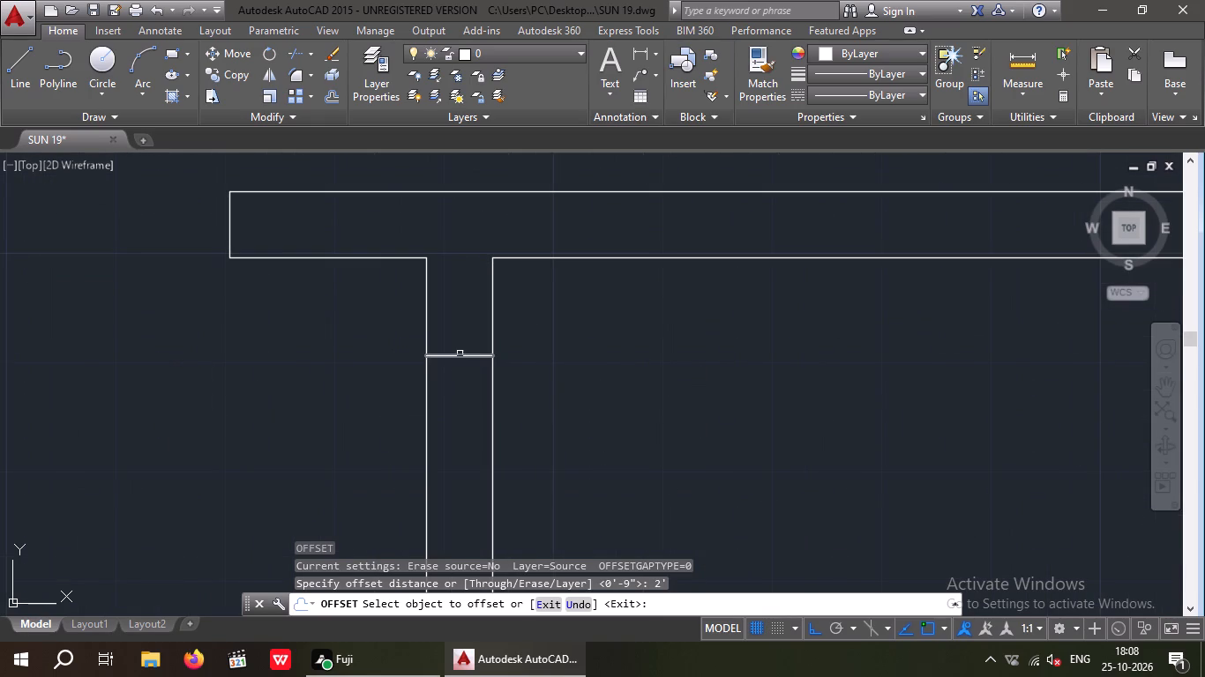
{"action": "left_click_drag", "start_coordinate": [460, 353], "coordinate": [465, 381]}
{"action": "scroll", "coordinate": [467, 428], "scroll_direction": "down", "scroll_amount": 3}
{"action": "left_click_drag", "start_coordinate": [466, 411], "coordinate": [466, 414]}
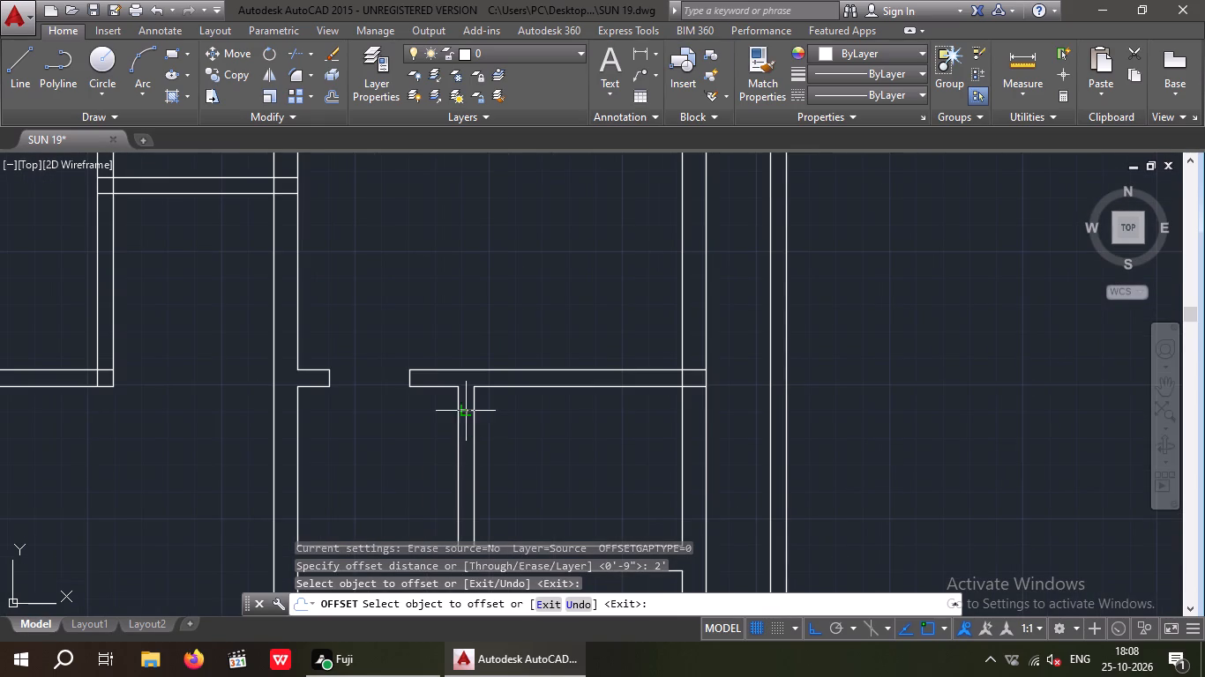
{"action": "left_click_drag", "start_coordinate": [466, 414], "coordinate": [466, 426]}
{"action": "left_click", "coordinate": [465, 443]}
{"action": "key", "text": "Escape"}
{"action": "key", "text": "Escape"}
Trim both vertical partition lines between the two jamb lines to open the doorway.
{"action": "type", "text": "TR"}
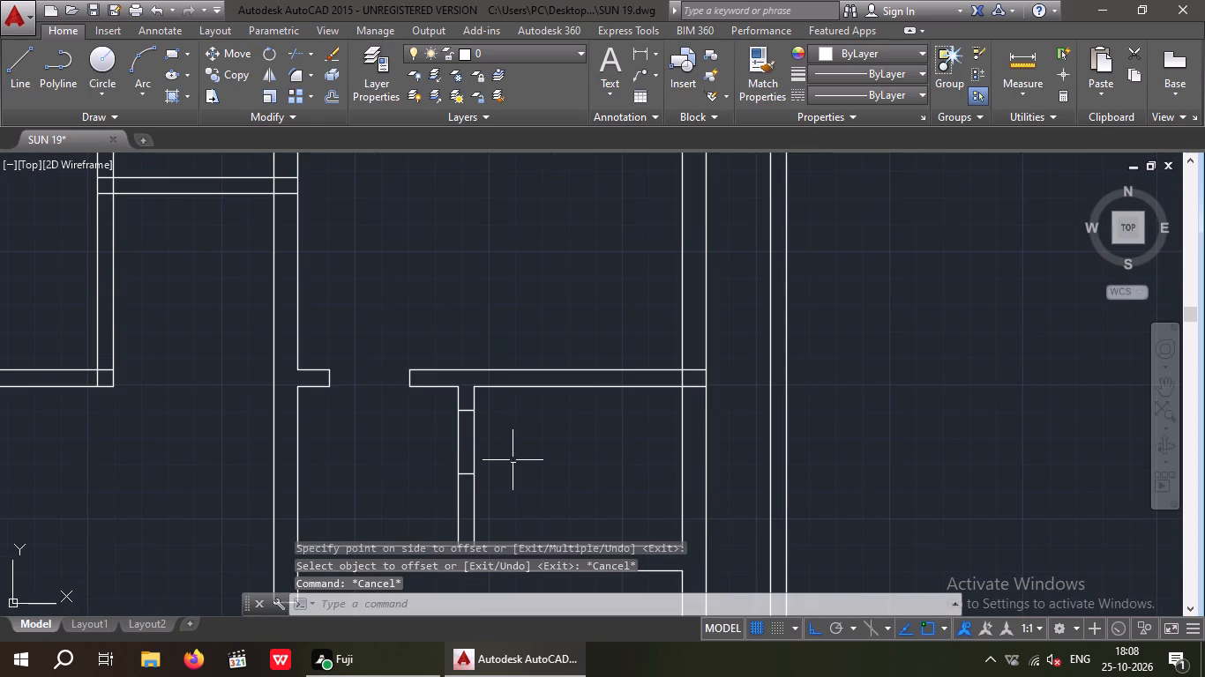
{"action": "key", "text": "space"}
{"action": "key", "text": "space"}
{"action": "left_click_drag", "start_coordinate": [503, 429], "coordinate": [418, 477]}
{"action": "left_click_drag", "start_coordinate": [385, 474], "coordinate": [393, 472]}
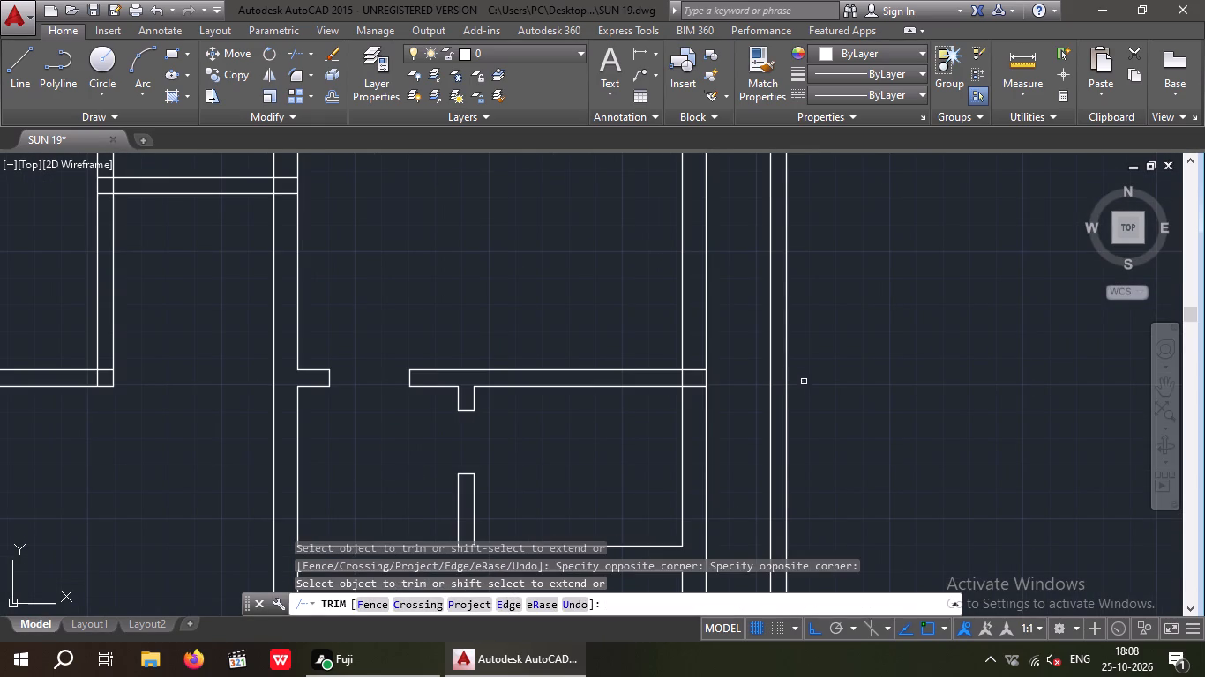
Trim the overlapping lines where the upper horizontal partition meets the right-hand wall to form a clean T-junction.
{"action": "scroll", "coordinate": [689, 380], "scroll_direction": "up", "scroll_amount": 4}
{"action": "left_click_drag", "start_coordinate": [714, 464], "coordinate": [707, 434]}
{"action": "left_click", "coordinate": [700, 296]}
{"action": "left_click_drag", "start_coordinate": [707, 358], "coordinate": [590, 396]}
{"action": "left_click_drag", "start_coordinate": [584, 390], "coordinate": [586, 390]}
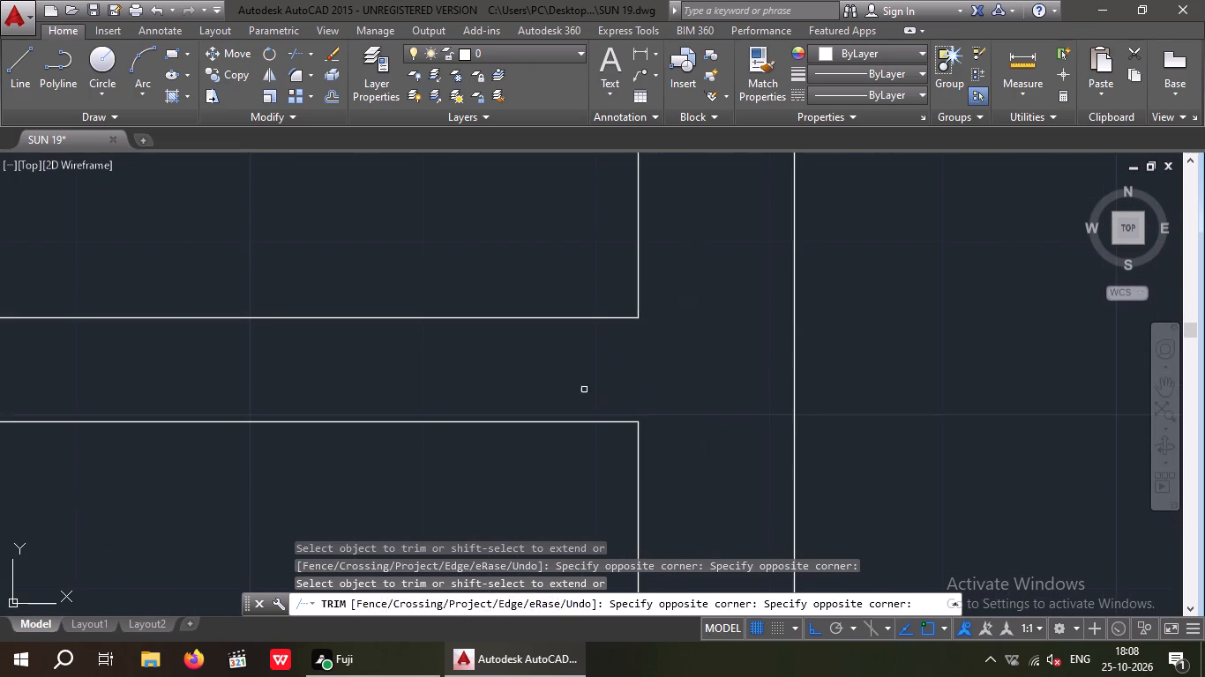
{"action": "left_click_drag", "start_coordinate": [586, 390], "coordinate": [597, 383]}
Trim the line crossing the foot of the vertical partition where it joins the horizontal wall below.
{"action": "scroll", "coordinate": [602, 375], "scroll_direction": "down", "scroll_amount": 5}
{"action": "scroll", "coordinate": [445, 465], "scroll_direction": "up", "scroll_amount": 4}
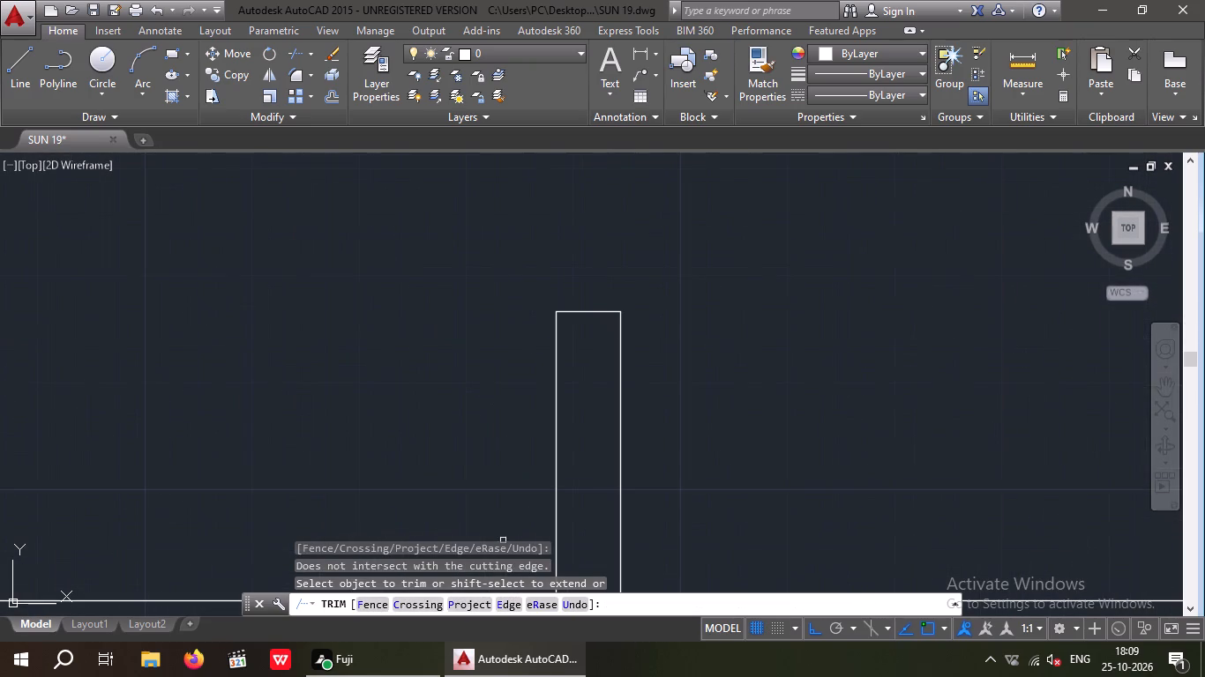
{"action": "middle_click_drag", "start_coordinate": [468, 418], "coordinate": [426, 163]}
{"action": "scroll", "coordinate": [419, 180], "scroll_direction": "down", "scroll_amount": 2}
{"action": "left_click", "coordinate": [468, 249]}
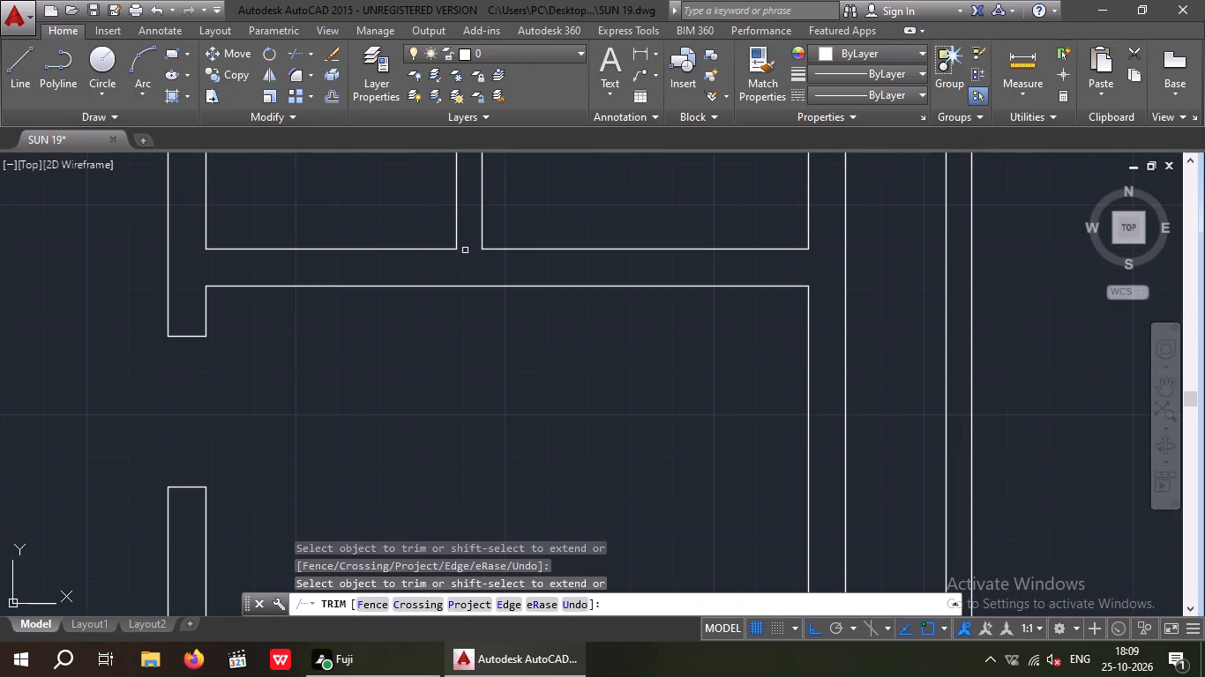
Trim the line crossing the foot of the vertical partition in the small room just above the staircase.
{"action": "scroll", "coordinate": [462, 263], "scroll_direction": "down", "scroll_amount": 5}
{"action": "key", "text": "Escape"}
{"action": "scroll", "coordinate": [467, 359], "scroll_direction": "up", "scroll_amount": 5}
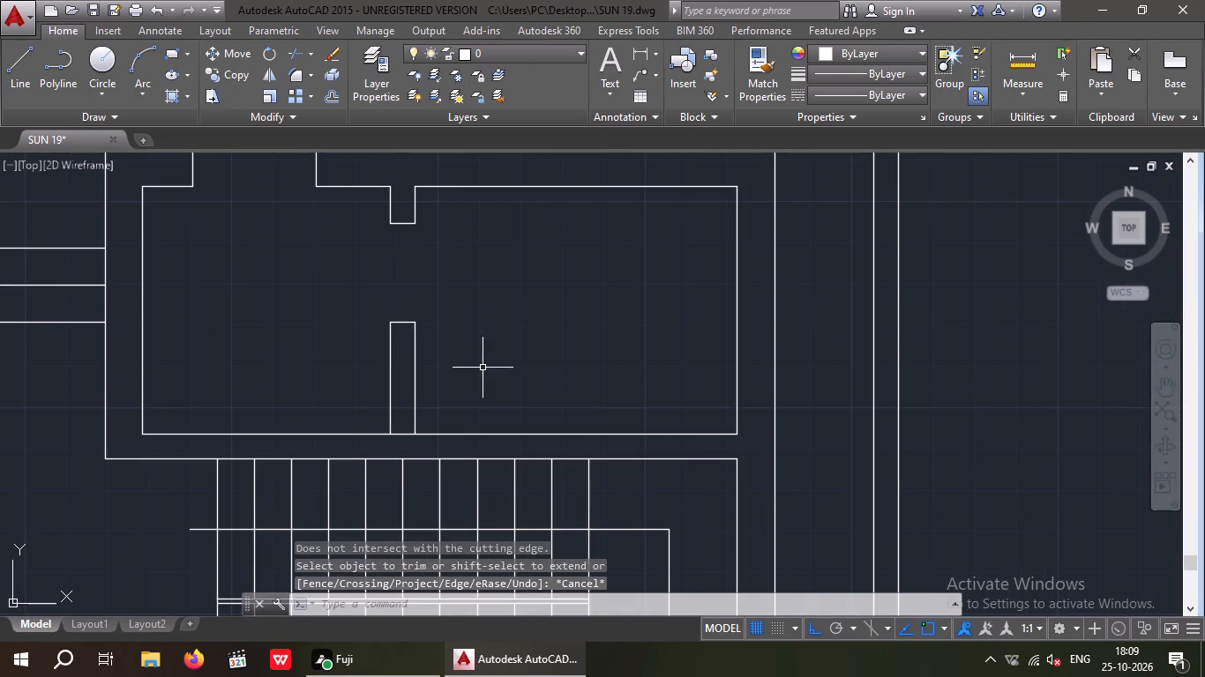
{"action": "key", "text": "Escape"}
{"action": "key", "text": "t"}
{"action": "key", "text": "r"}
{"action": "key", "text": "space"}
{"action": "key", "text": "space"}
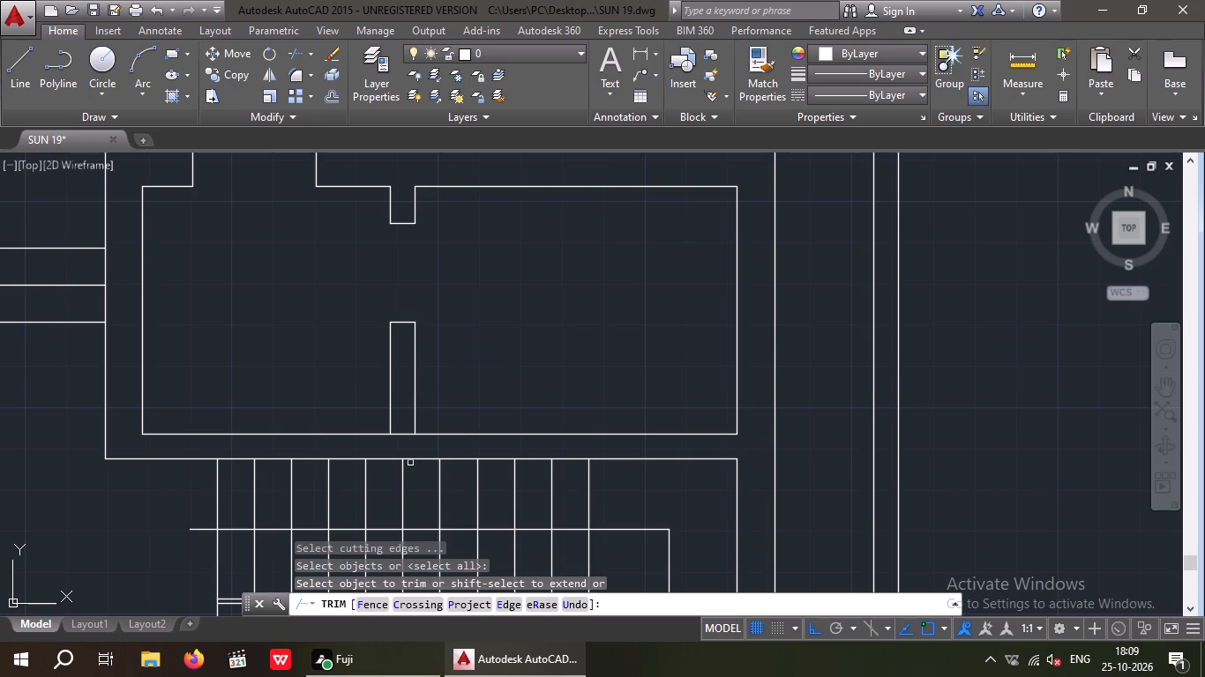
{"action": "left_click", "coordinate": [401, 435]}
{"action": "scroll", "coordinate": [451, 352], "scroll_direction": "down", "scroll_amount": 3}
{"action": "middle_click_drag", "start_coordinate": [493, 371], "coordinate": [498, 430]}
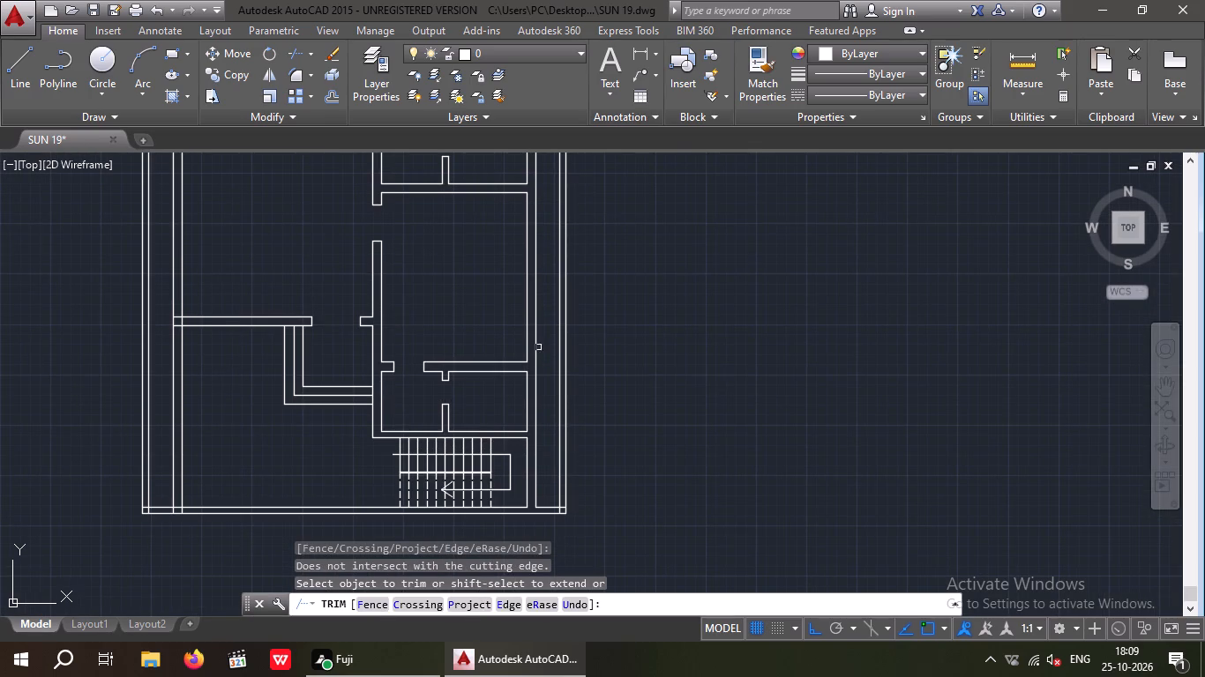
{"action": "middle_click_drag", "start_coordinate": [481, 353], "coordinate": [498, 437]}
{"action": "middle_click_drag", "start_coordinate": [501, 331], "coordinate": [507, 357]}
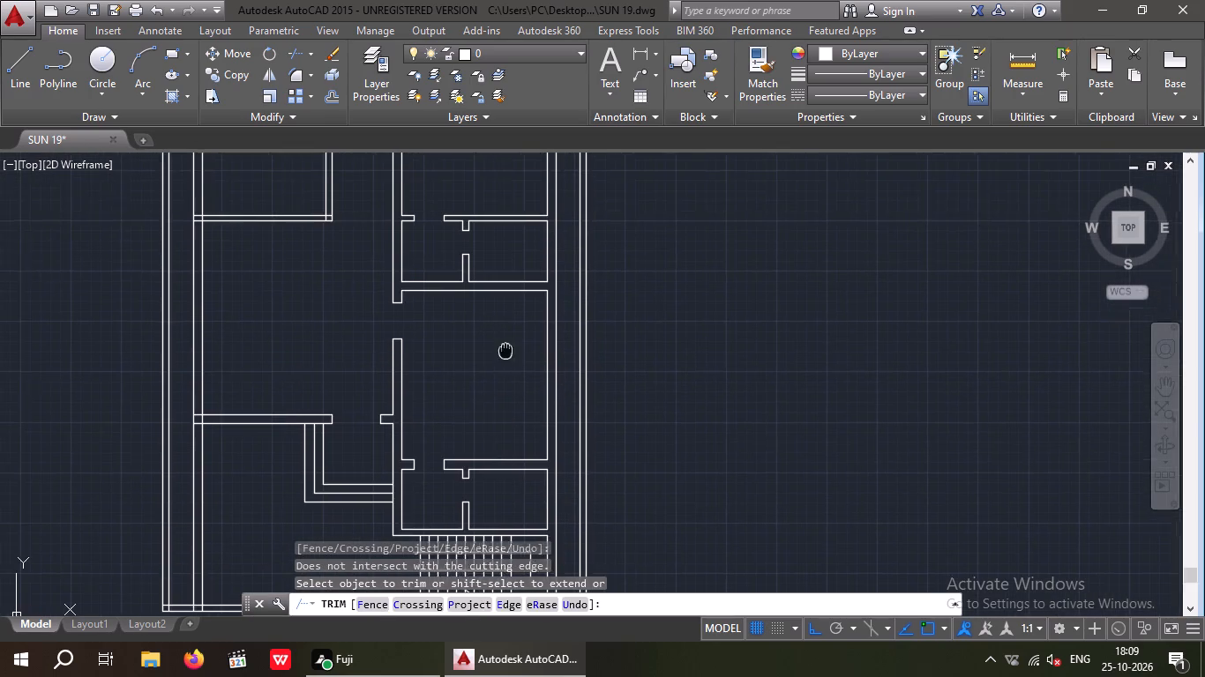
{"action": "middle_click_drag", "start_coordinate": [507, 357], "coordinate": [512, 422]}
{"action": "middle_click_drag", "start_coordinate": [478, 445], "coordinate": [486, 516]}
{"action": "key", "text": "Escape"}
{"action": "key", "text": "Escape"}
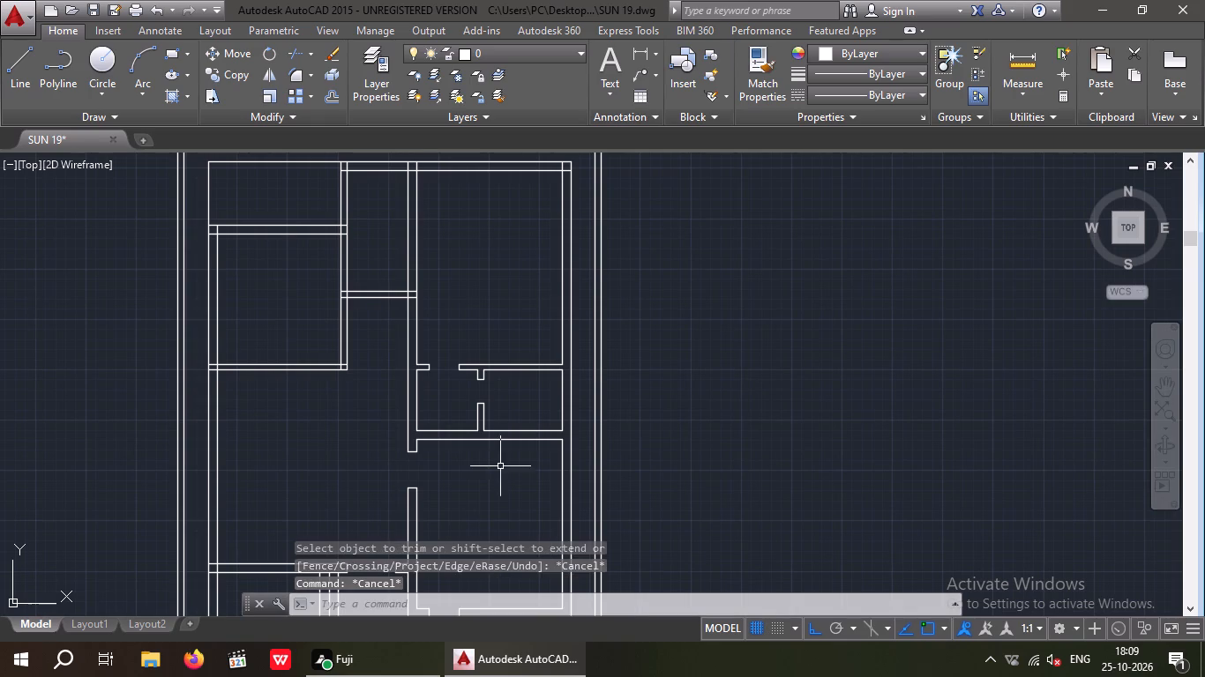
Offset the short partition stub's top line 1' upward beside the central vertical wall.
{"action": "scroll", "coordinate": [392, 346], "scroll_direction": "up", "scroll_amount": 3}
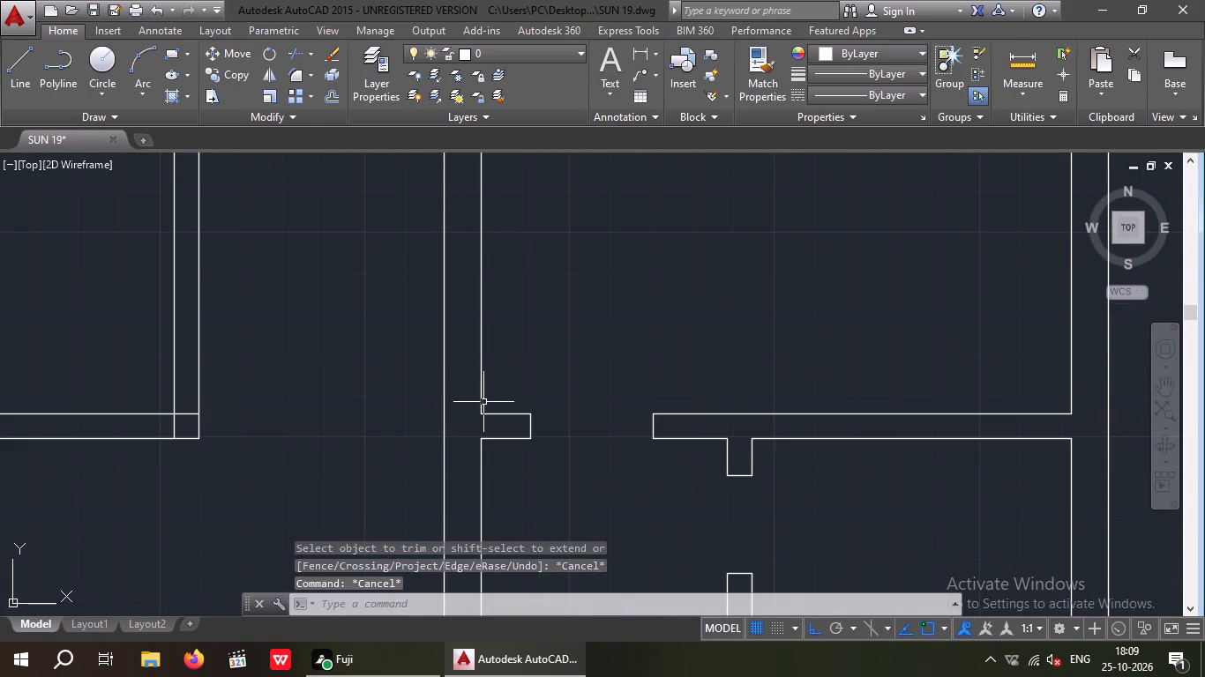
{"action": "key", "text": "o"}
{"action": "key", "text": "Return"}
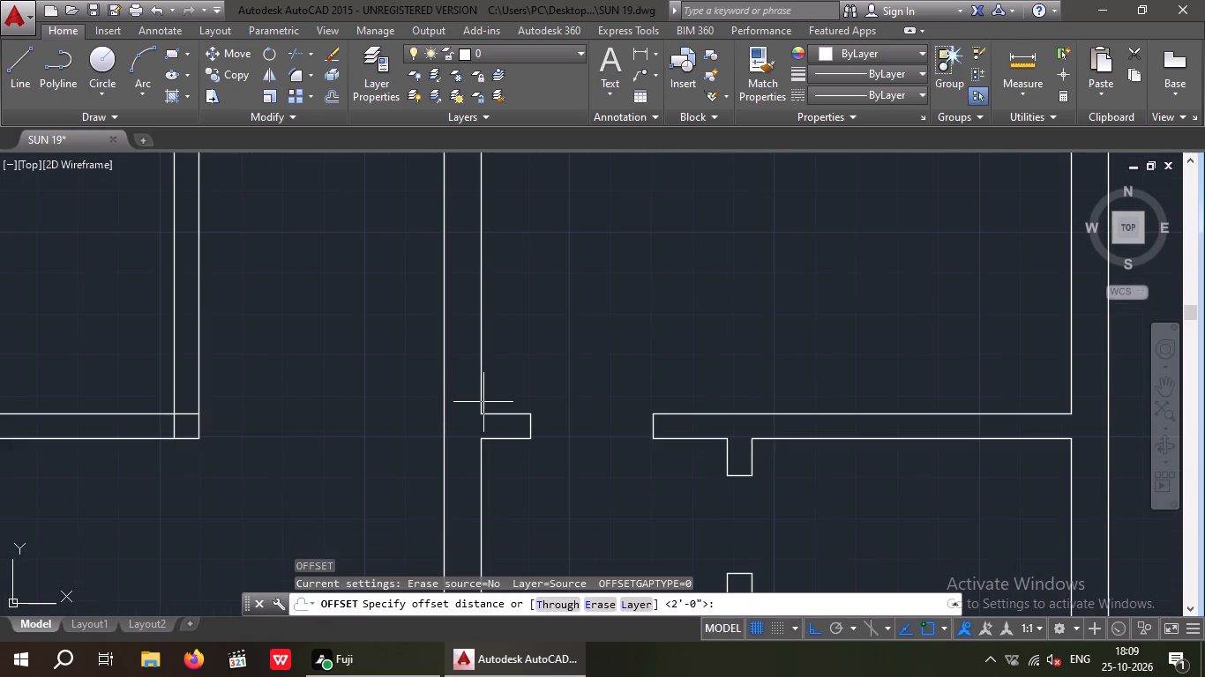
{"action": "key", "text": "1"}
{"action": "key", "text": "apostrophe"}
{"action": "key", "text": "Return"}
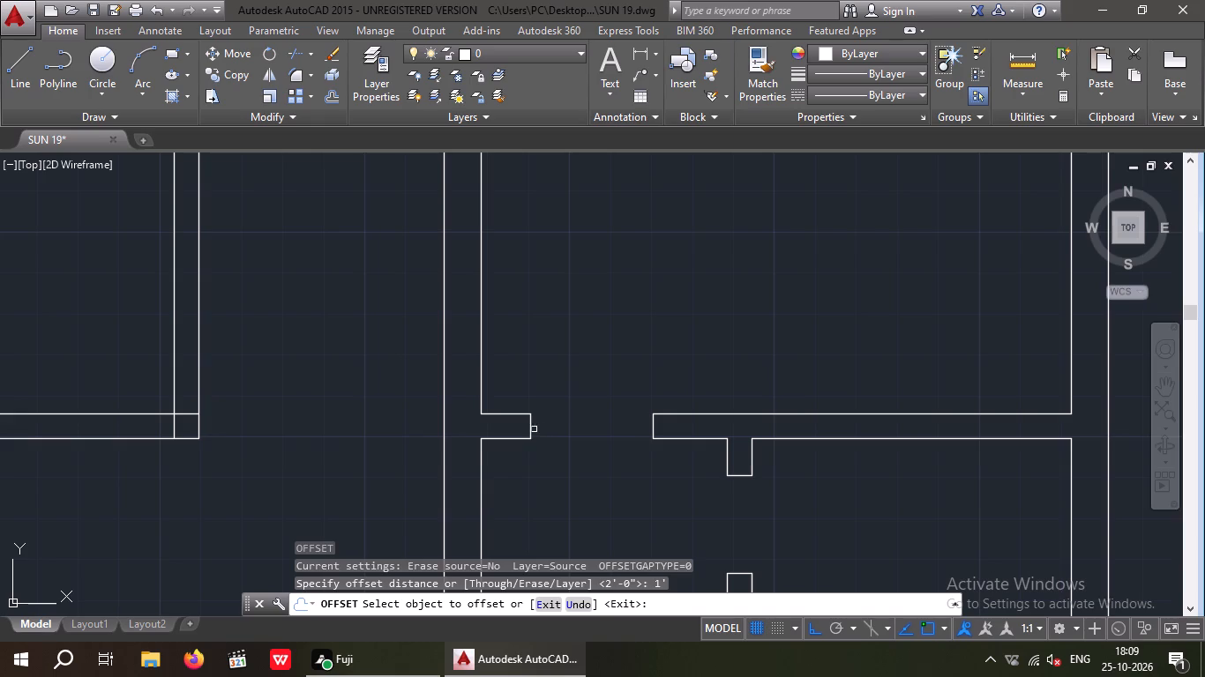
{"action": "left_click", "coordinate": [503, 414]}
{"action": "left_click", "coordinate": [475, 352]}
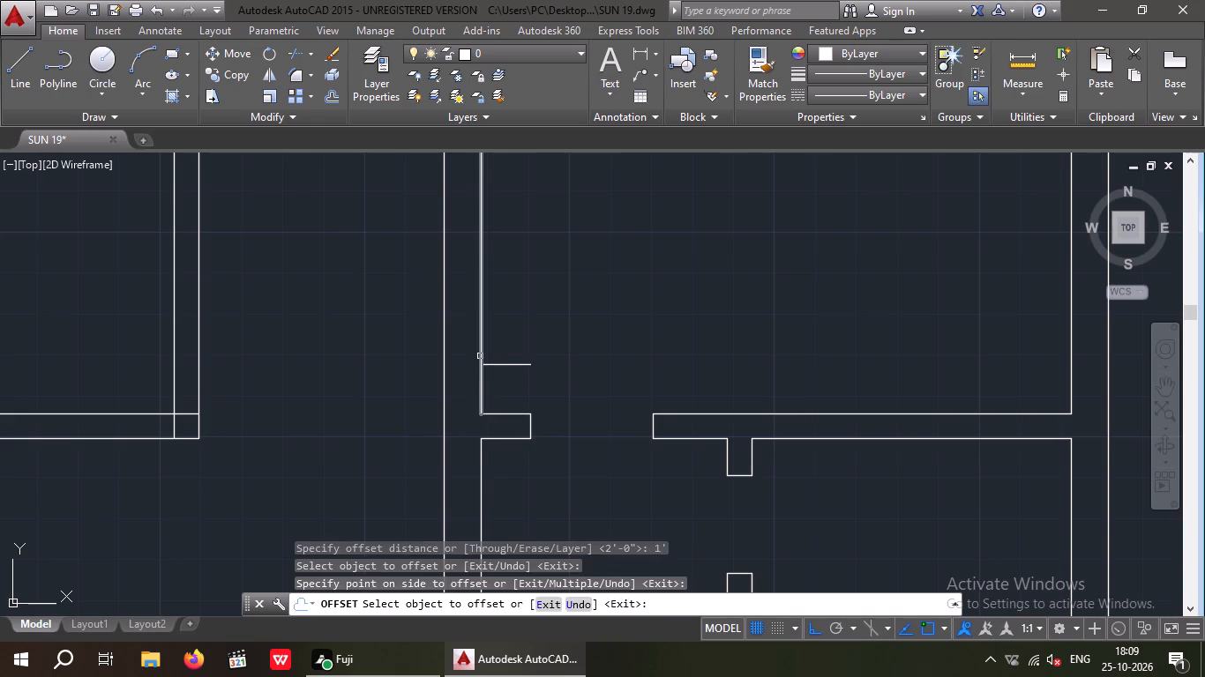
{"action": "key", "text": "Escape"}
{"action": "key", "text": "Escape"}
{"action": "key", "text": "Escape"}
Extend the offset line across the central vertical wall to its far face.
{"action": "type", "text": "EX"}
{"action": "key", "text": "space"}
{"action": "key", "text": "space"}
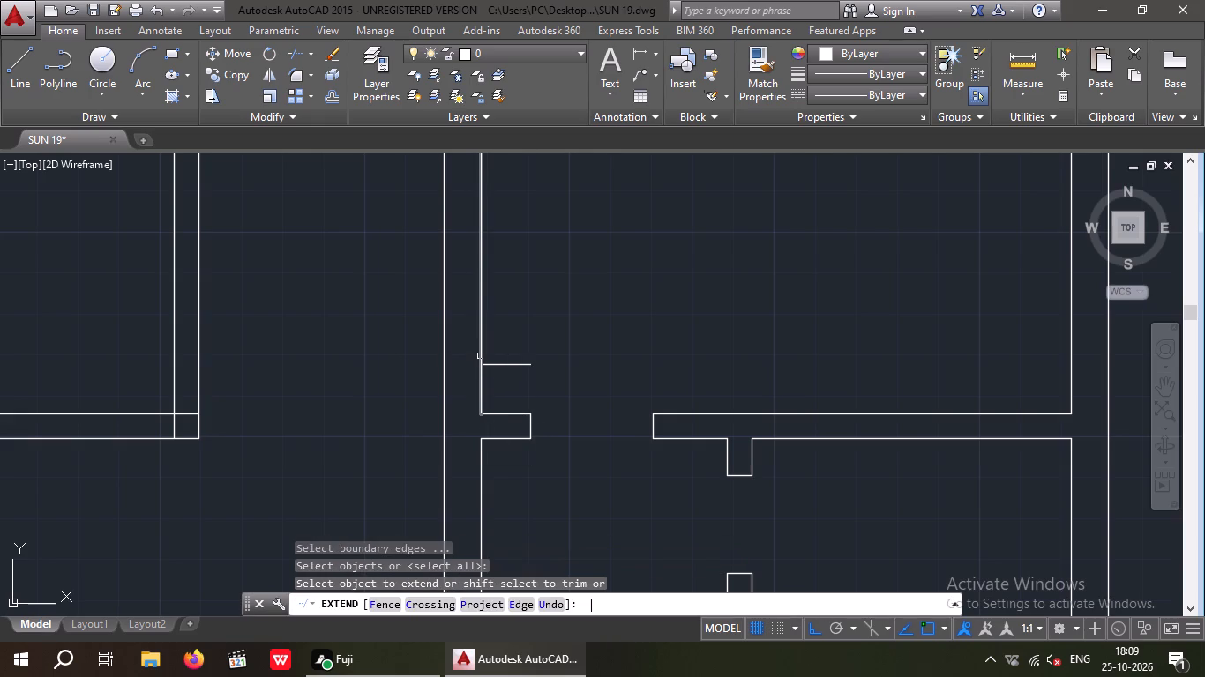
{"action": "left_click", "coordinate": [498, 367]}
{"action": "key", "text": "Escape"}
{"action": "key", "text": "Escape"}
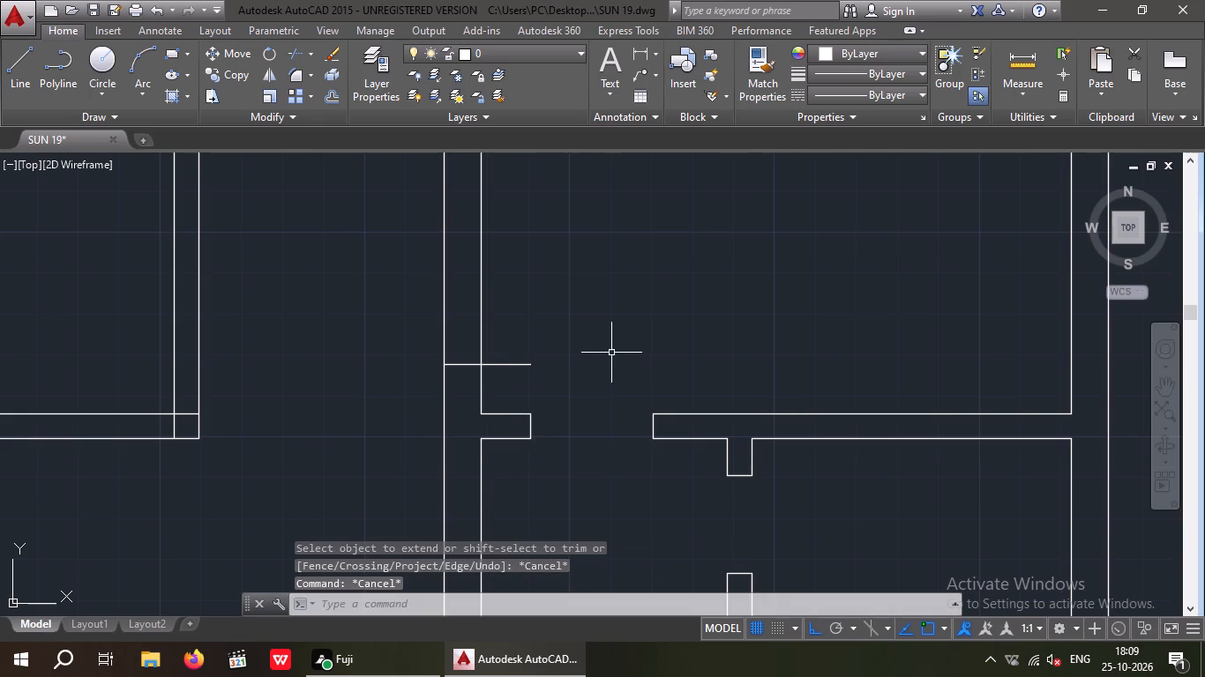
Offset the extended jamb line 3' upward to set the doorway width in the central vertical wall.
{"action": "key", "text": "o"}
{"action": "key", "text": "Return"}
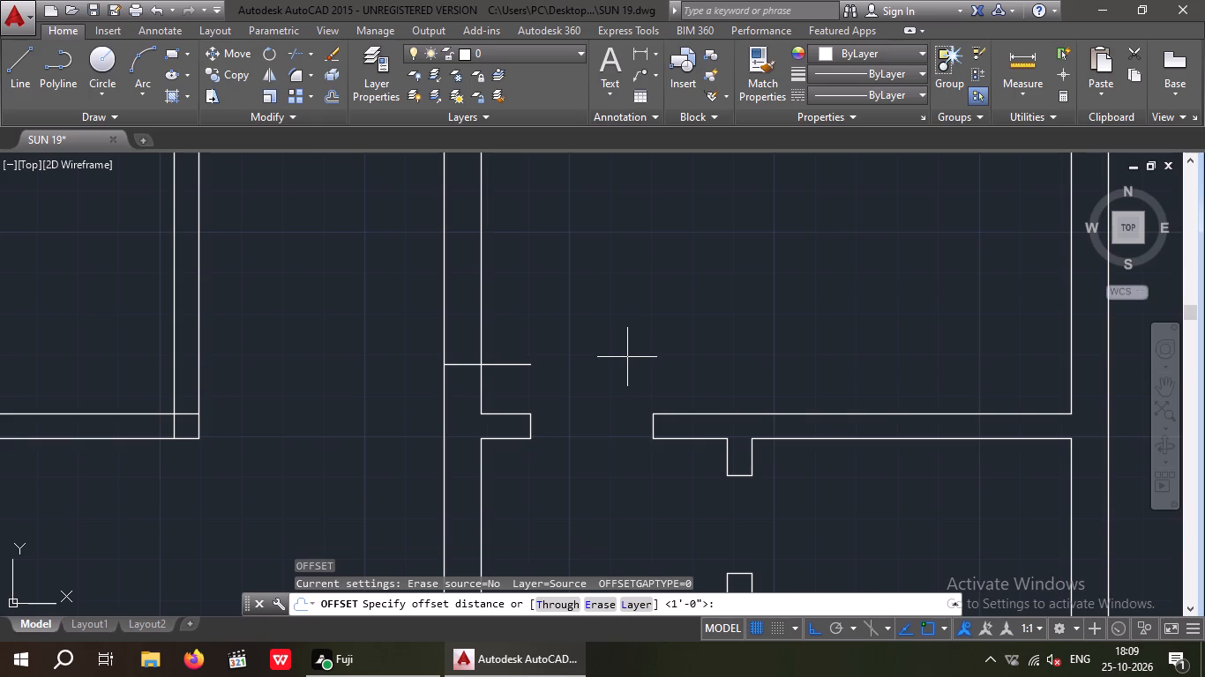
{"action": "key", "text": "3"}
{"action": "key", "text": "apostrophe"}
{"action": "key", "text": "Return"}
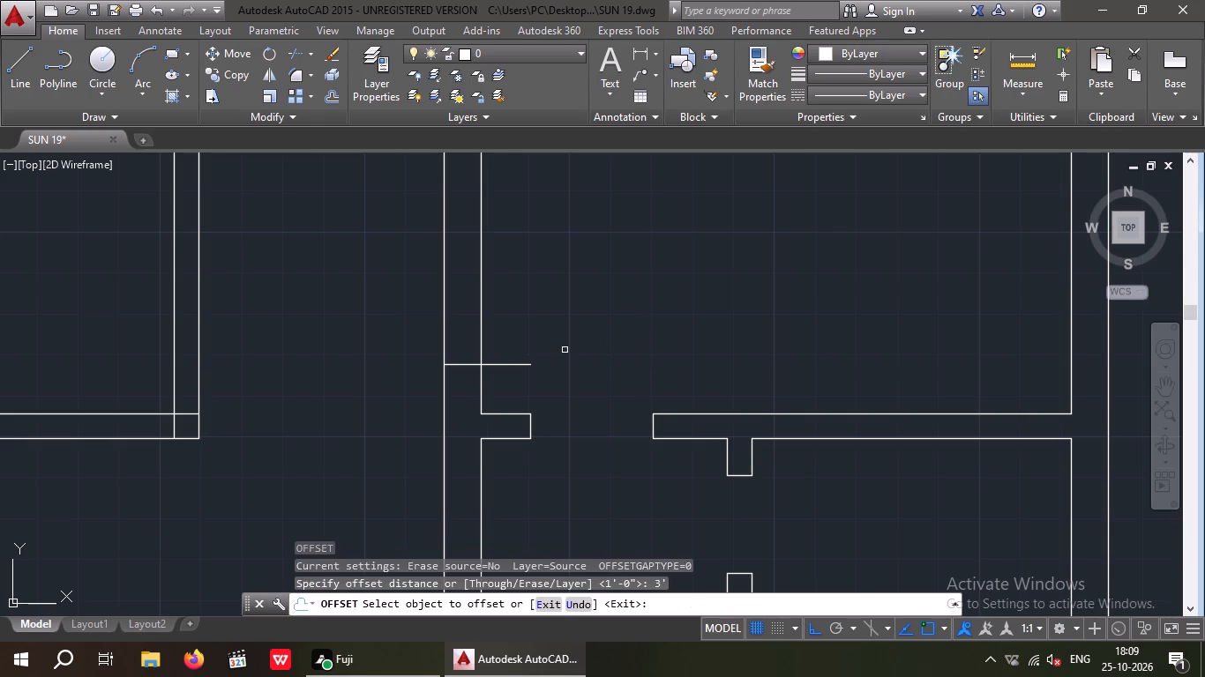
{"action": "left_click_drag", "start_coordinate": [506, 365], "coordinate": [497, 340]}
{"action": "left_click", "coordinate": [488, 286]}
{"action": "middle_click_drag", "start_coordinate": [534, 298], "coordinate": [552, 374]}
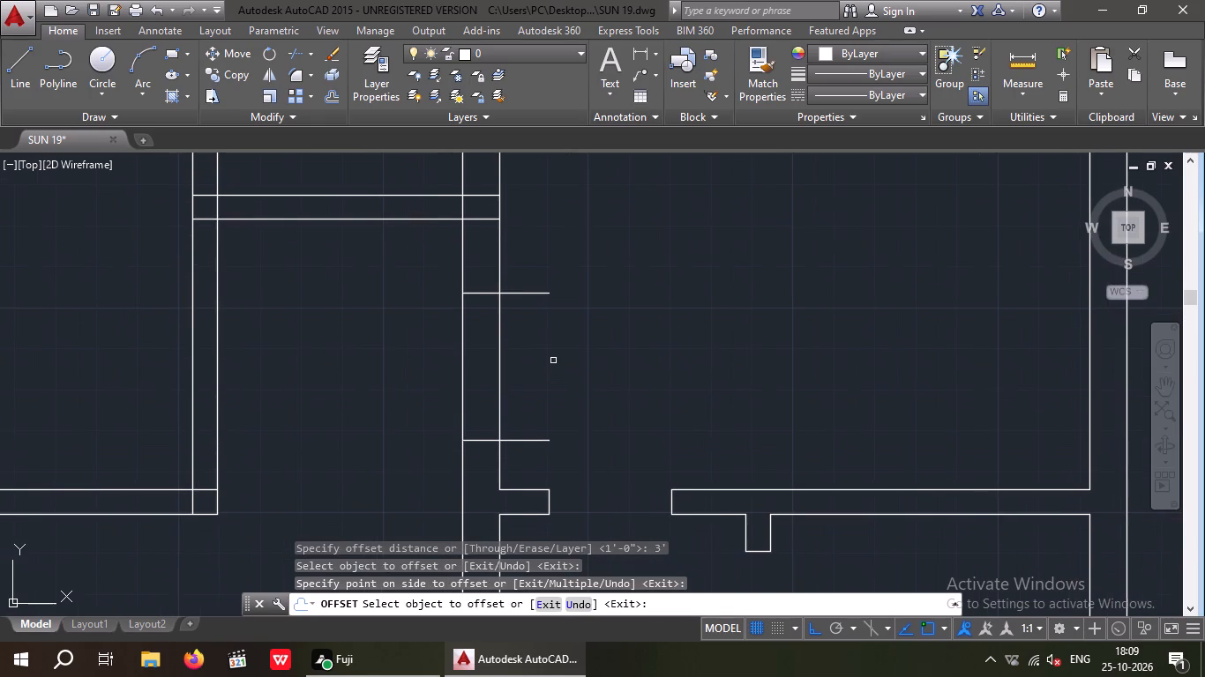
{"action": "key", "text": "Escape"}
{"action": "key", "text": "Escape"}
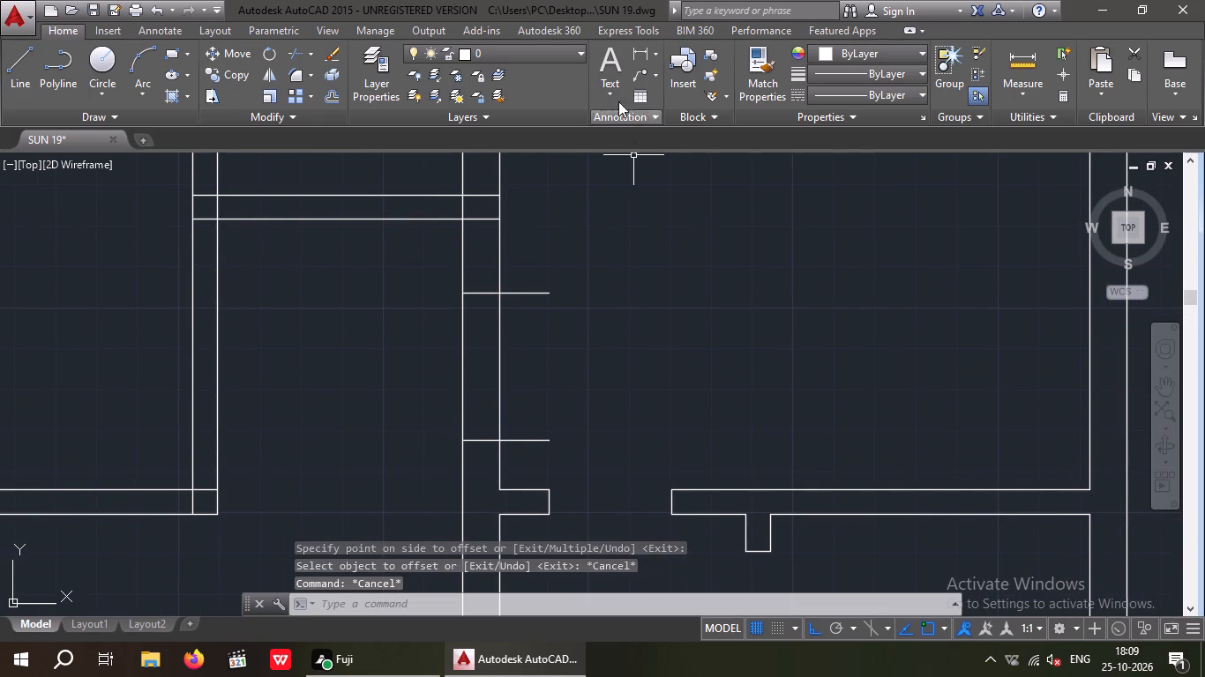
Check the distance between the two jamb lines with a linear dimension, without placing it.
{"action": "left_click", "coordinate": [638, 48]}
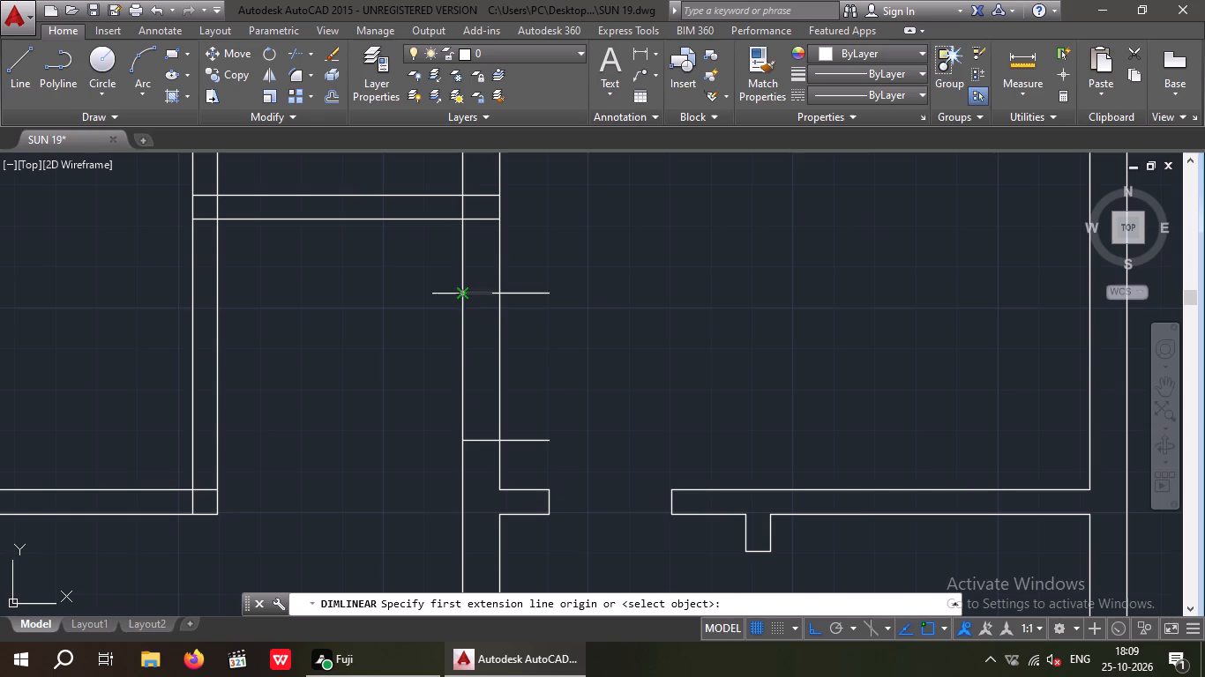
{"action": "left_click_drag", "start_coordinate": [465, 294], "coordinate": [461, 331]}
{"action": "left_click_drag", "start_coordinate": [465, 442], "coordinate": [438, 447]}
{"action": "key", "text": "Escape"}
{"action": "key", "text": "Escape"}
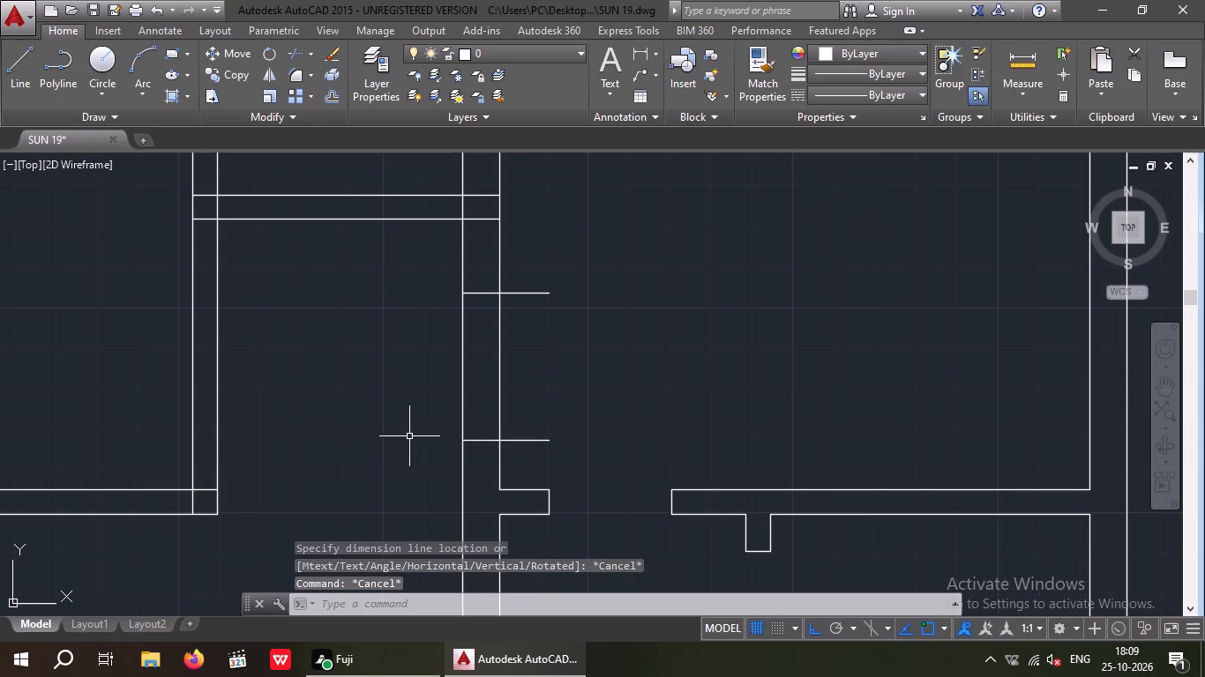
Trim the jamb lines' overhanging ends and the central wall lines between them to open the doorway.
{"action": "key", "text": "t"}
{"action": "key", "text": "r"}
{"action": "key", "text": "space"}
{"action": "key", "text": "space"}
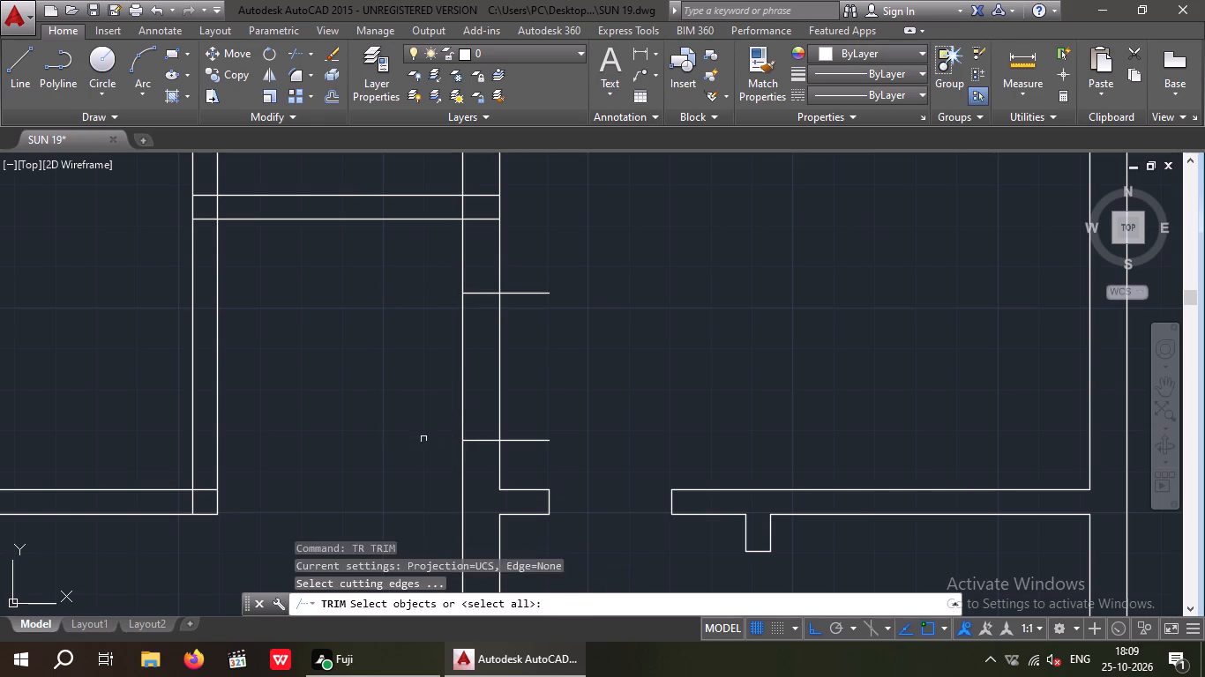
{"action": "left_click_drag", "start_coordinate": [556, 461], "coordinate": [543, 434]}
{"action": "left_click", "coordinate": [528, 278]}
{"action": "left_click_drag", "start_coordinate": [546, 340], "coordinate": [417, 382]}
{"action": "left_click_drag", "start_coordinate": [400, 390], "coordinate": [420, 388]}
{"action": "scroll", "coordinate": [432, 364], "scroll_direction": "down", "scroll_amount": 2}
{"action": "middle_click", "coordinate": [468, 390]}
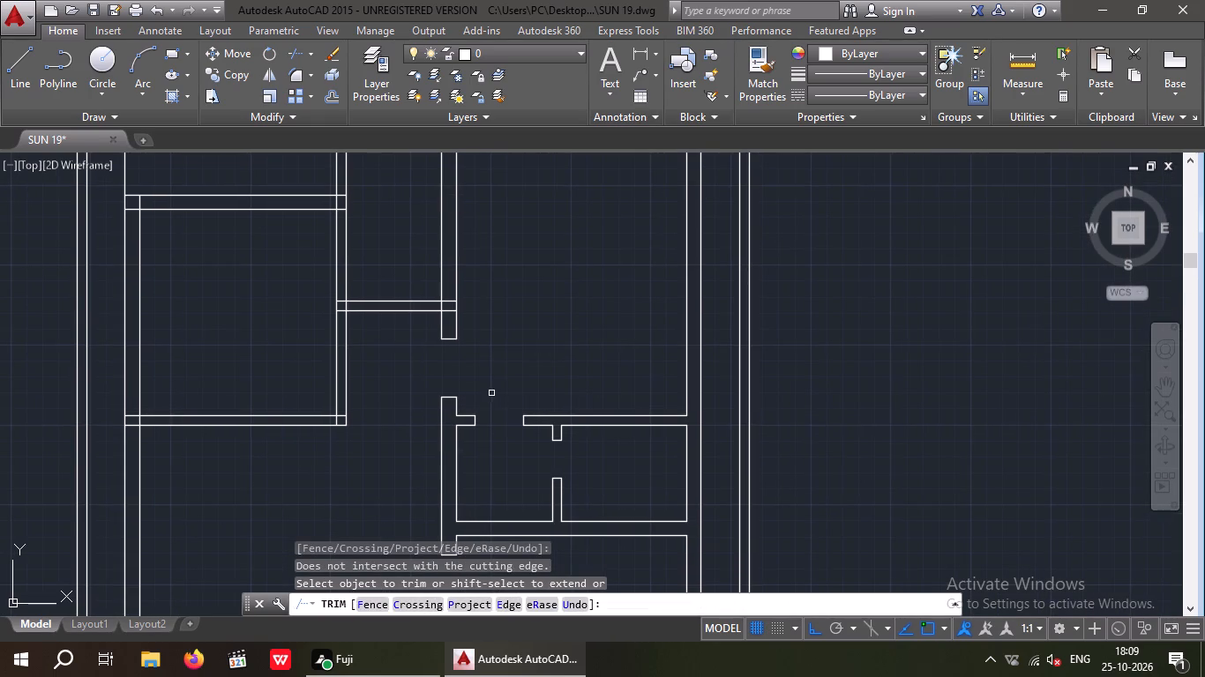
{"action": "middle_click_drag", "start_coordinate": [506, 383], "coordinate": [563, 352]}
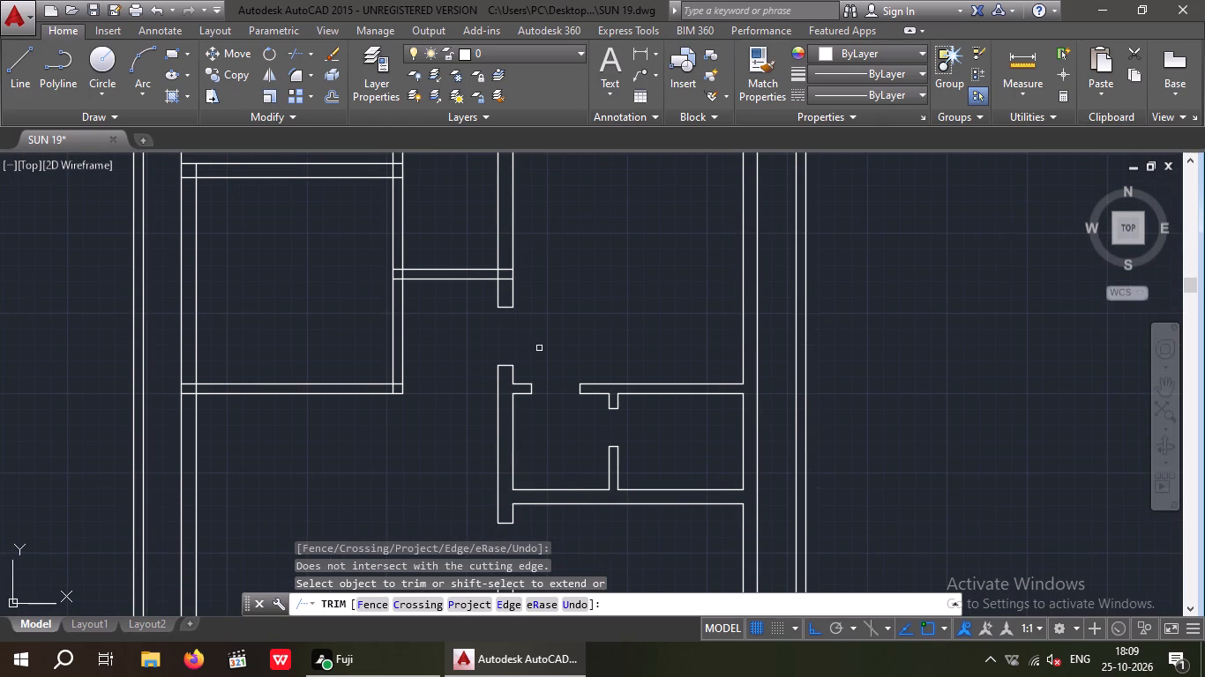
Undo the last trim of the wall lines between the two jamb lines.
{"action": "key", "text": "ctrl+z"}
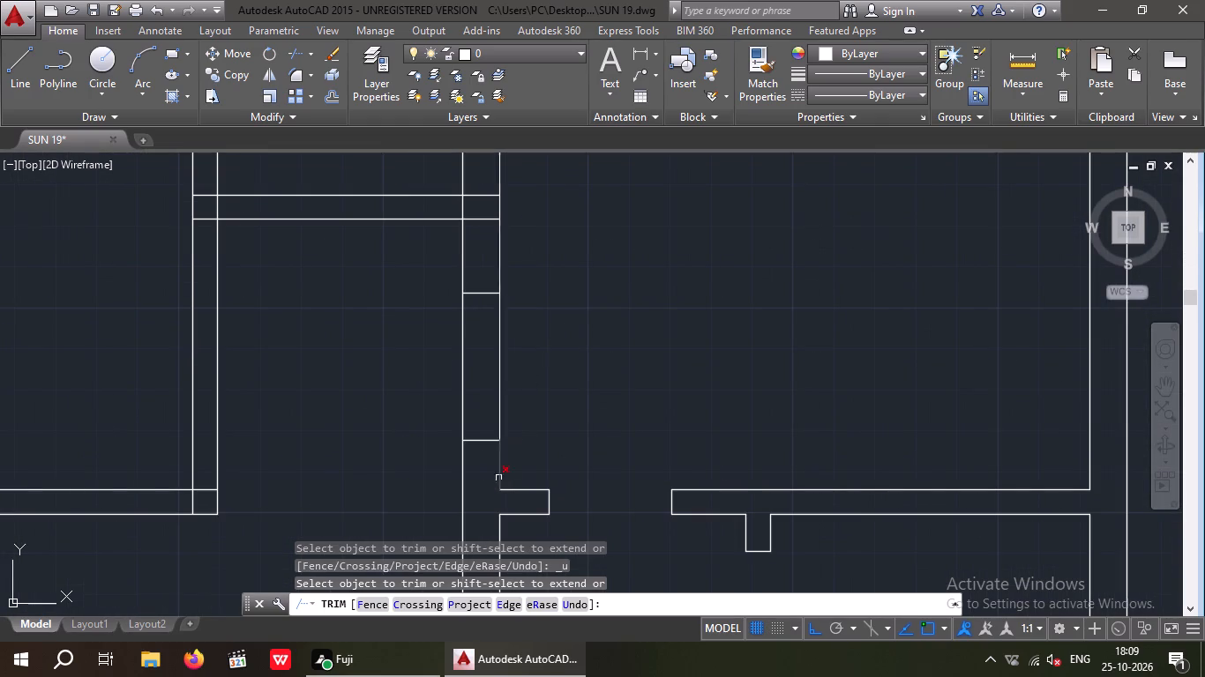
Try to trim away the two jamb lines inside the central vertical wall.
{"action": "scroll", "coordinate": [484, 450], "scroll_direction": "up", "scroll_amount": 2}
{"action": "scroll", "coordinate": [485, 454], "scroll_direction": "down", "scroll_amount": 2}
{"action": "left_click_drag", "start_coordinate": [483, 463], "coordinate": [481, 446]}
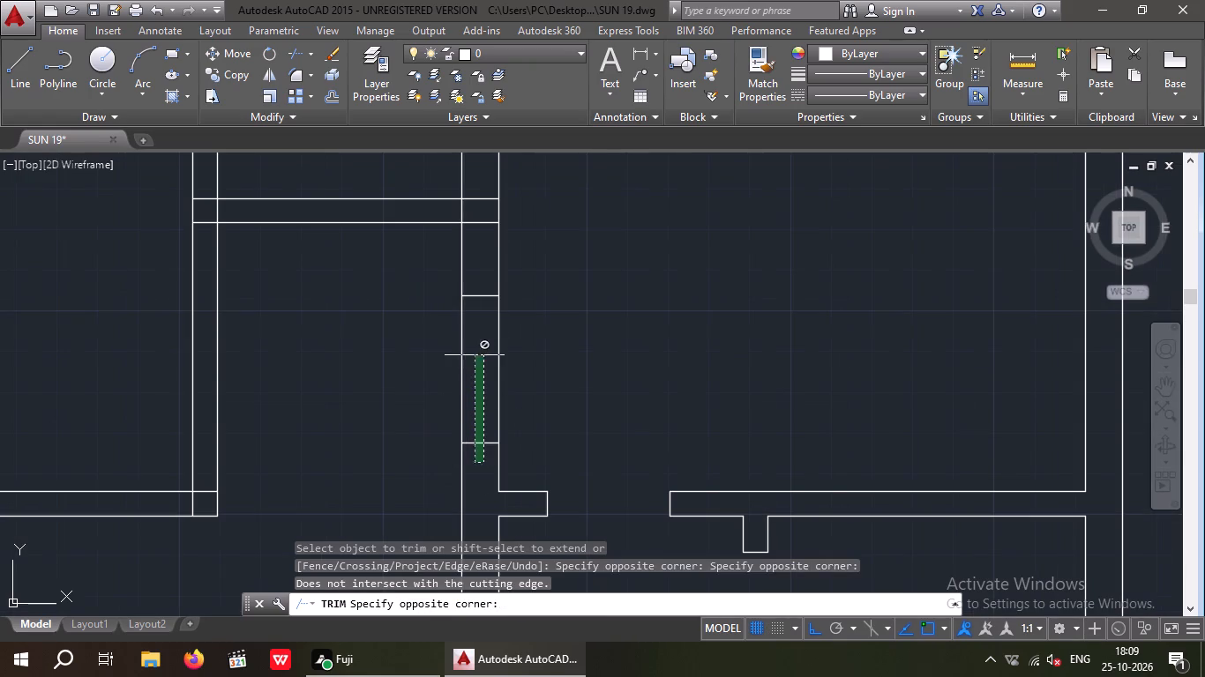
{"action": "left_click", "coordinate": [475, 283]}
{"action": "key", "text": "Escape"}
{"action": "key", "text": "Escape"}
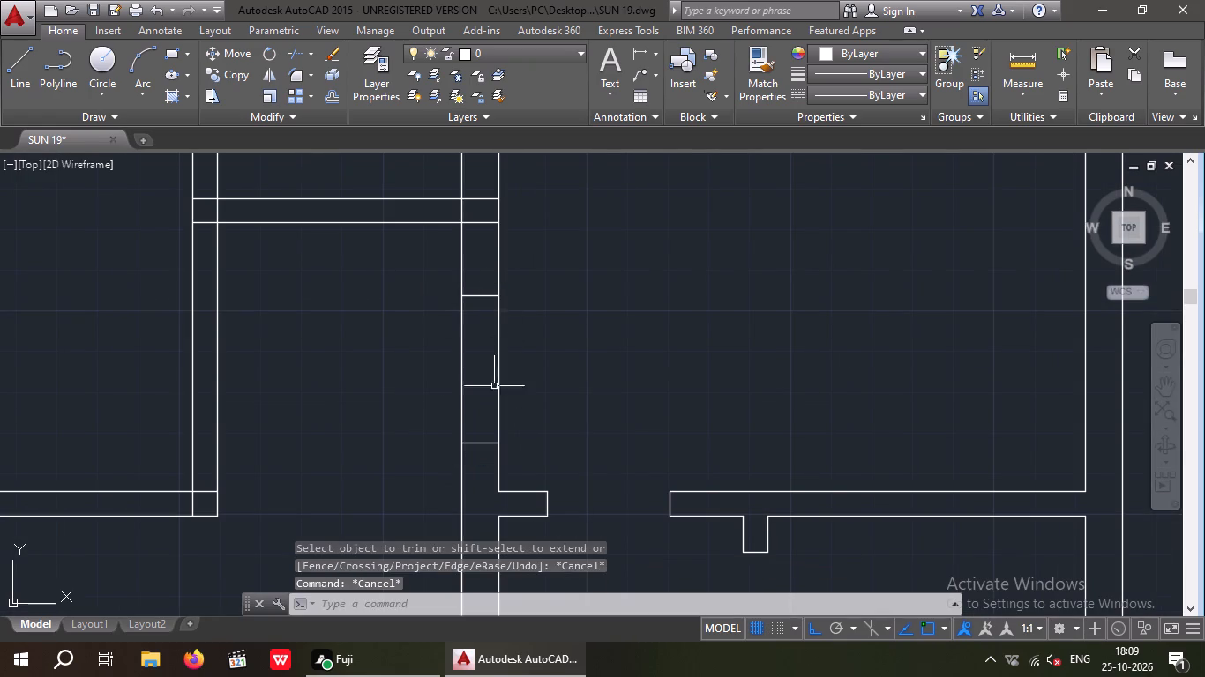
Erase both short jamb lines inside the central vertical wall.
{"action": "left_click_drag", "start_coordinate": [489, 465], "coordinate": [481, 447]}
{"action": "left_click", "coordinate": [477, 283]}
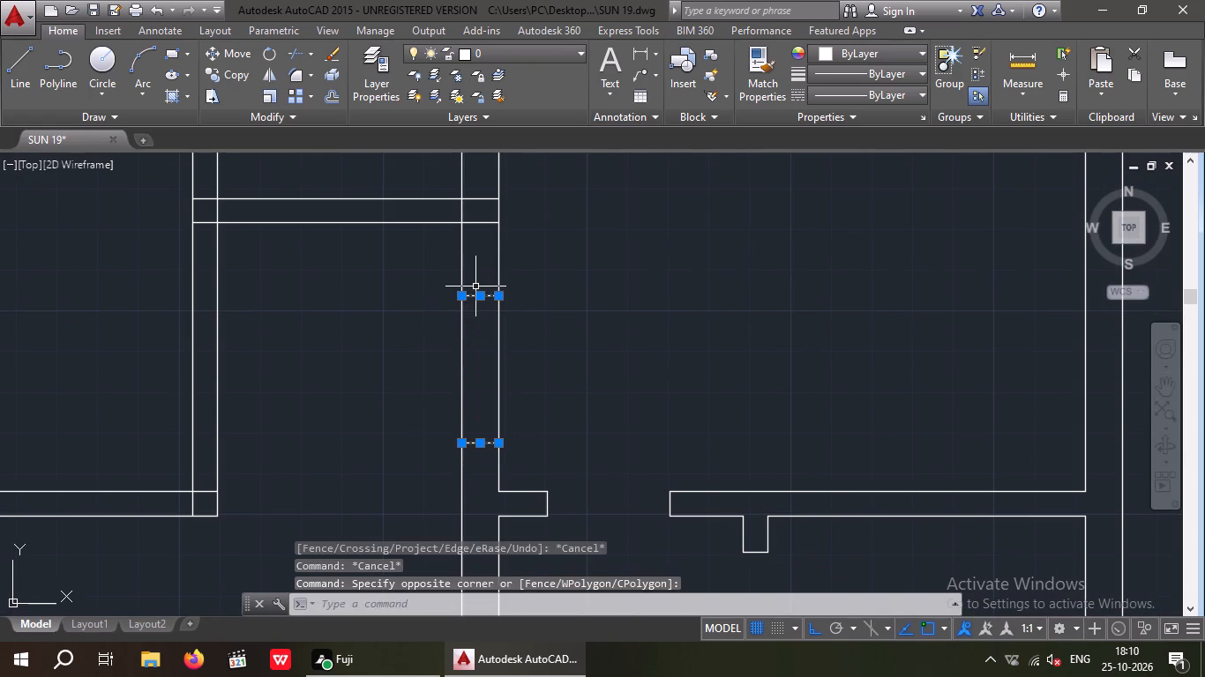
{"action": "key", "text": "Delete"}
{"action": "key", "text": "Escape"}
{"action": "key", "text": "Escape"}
Offset the lower line of the short horizontal partition 1' downward to mark the doorway's upper jamb.
{"action": "key", "text": "o"}
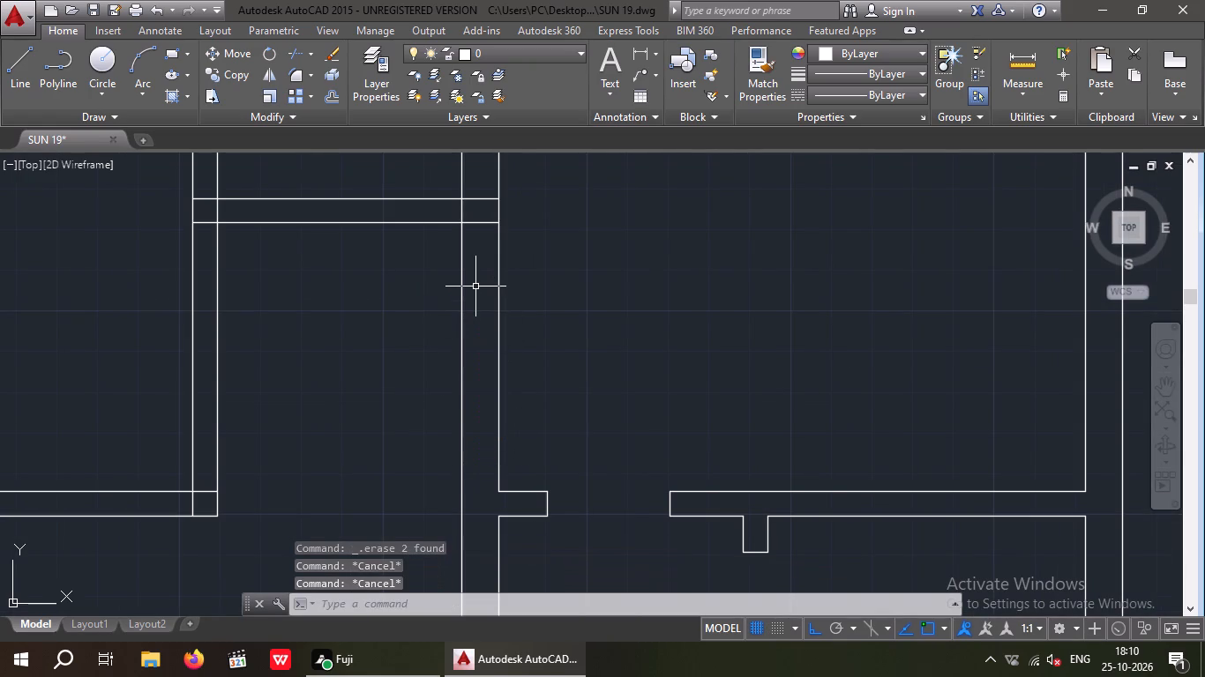
{"action": "key", "text": "Return"}
{"action": "key", "text": "1"}
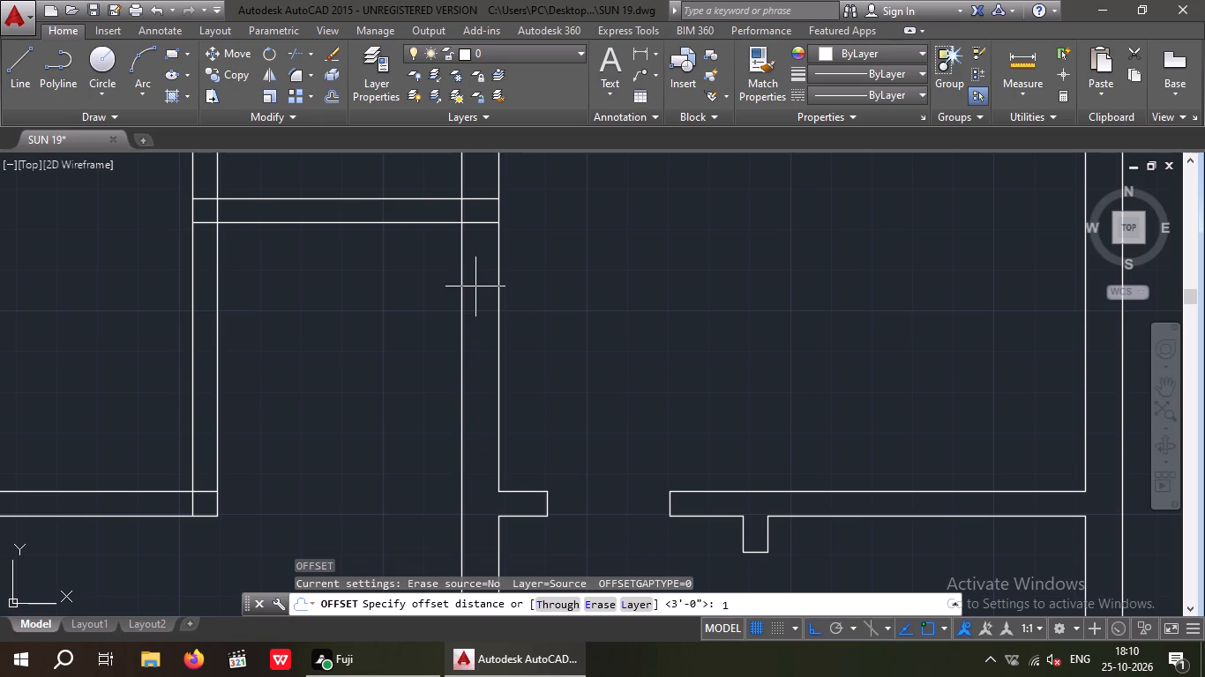
{"action": "key", "text": "apostrophe"}
{"action": "key", "text": "Return"}
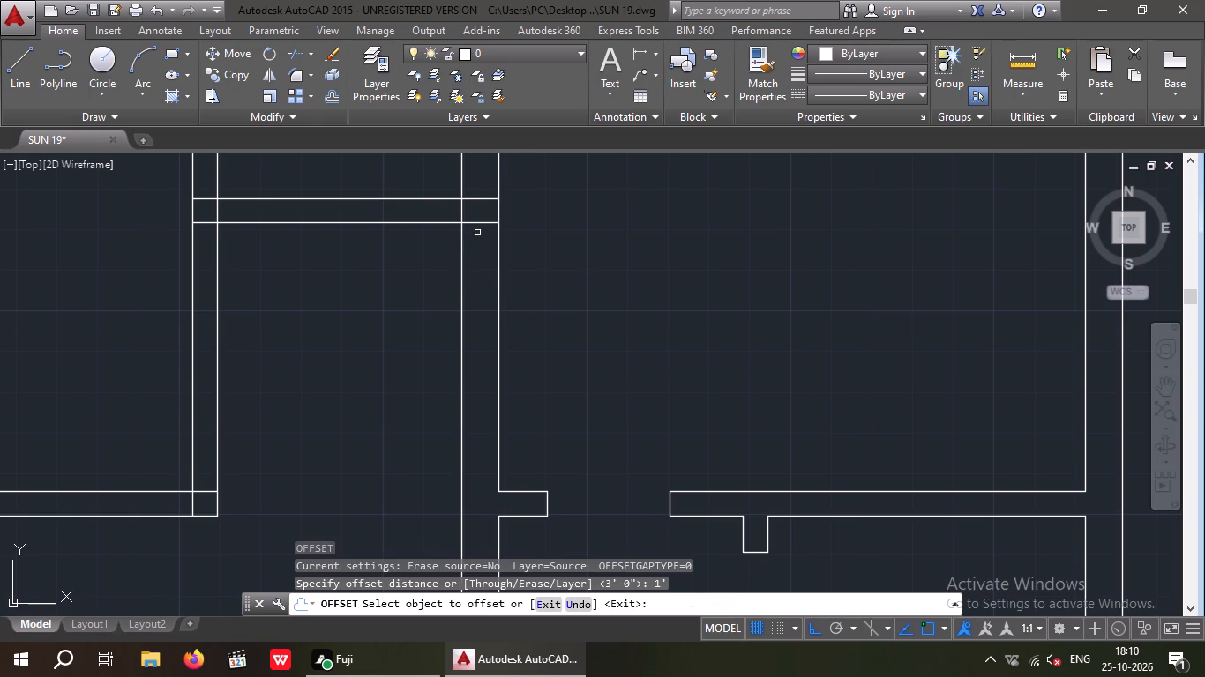
{"action": "left_click_drag", "start_coordinate": [476, 223], "coordinate": [480, 264]}
{"action": "left_click", "coordinate": [484, 283]}
{"action": "key", "text": "Escape"}
{"action": "key", "text": "Escape"}
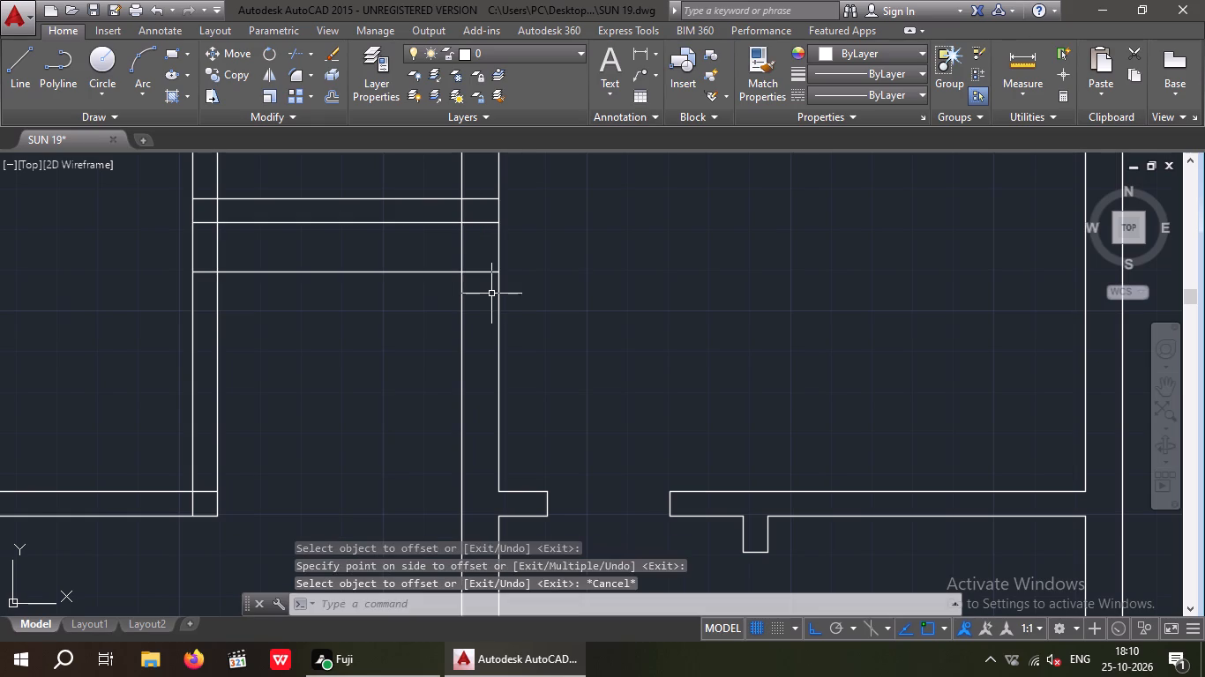
Offset the upper jamb line 3' downward to set the doorway width.
{"action": "key", "text": "o"}
{"action": "key", "text": "Return"}
{"action": "key", "text": "3"}
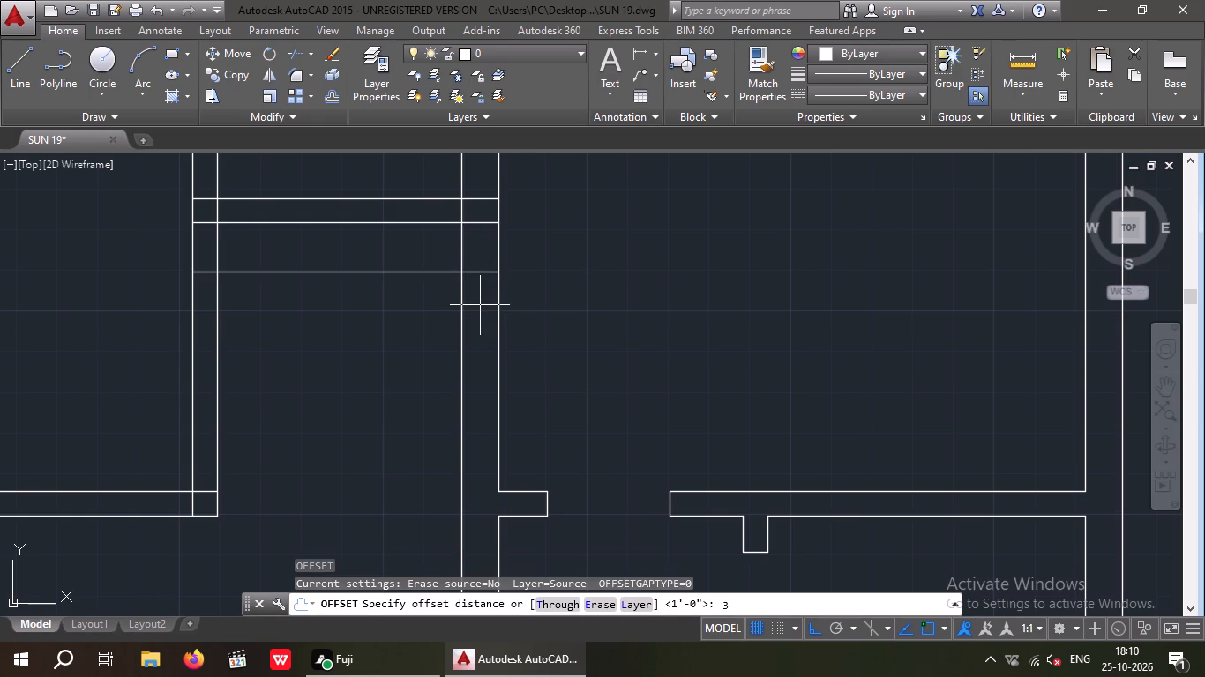
{"action": "key", "text": "apostrophe"}
{"action": "key", "text": "Return"}
{"action": "left_click_drag", "start_coordinate": [419, 274], "coordinate": [419, 286]}
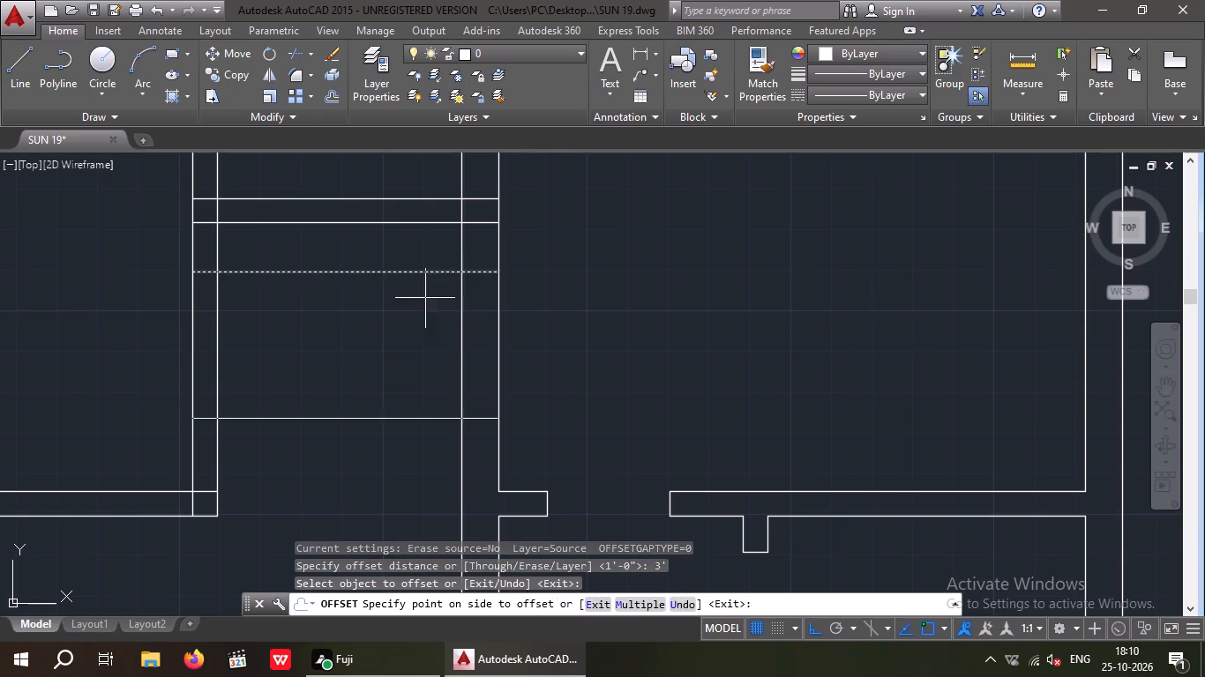
{"action": "left_click", "coordinate": [430, 304]}
{"action": "key", "text": "Escape"}
{"action": "key", "text": "Escape"}
Trim both offset lines back to the central vertical wall so only the jambs across its thickness remain.
{"action": "type", "text": "TR"}
{"action": "key", "text": "space"}
{"action": "key", "text": "space"}
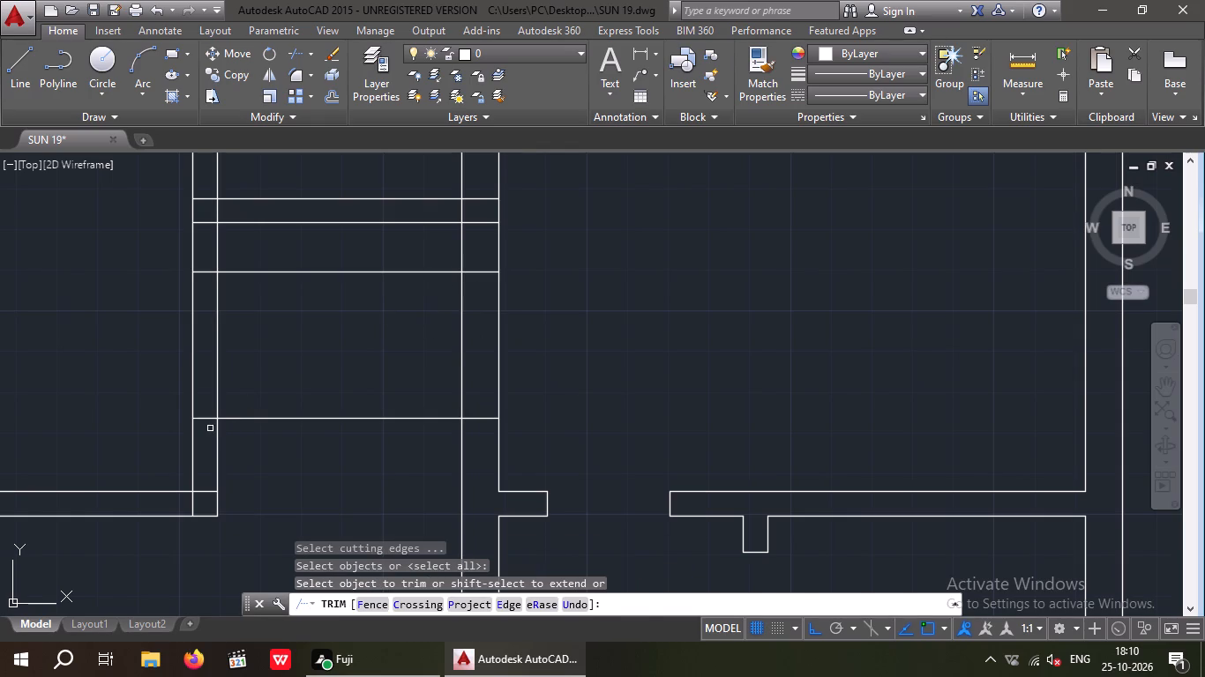
{"action": "left_click_drag", "start_coordinate": [209, 428], "coordinate": [207, 410]}
{"action": "left_click", "coordinate": [200, 272]}
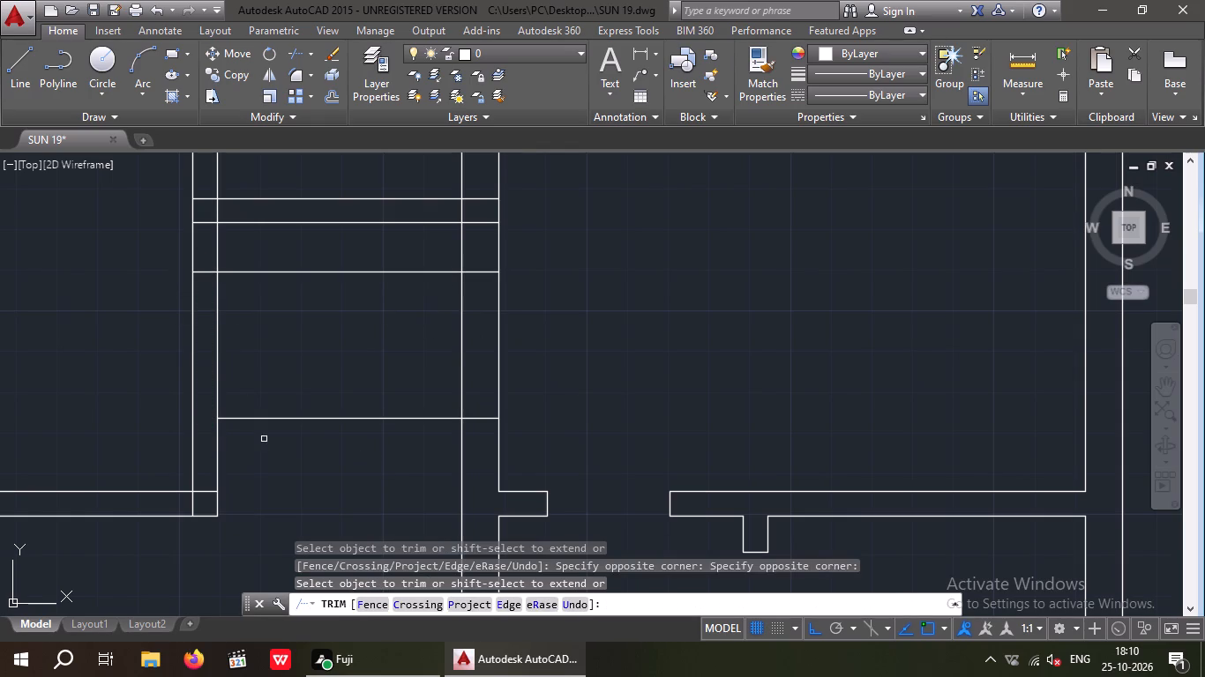
{"action": "left_click", "coordinate": [201, 271]}
{"action": "left_click_drag", "start_coordinate": [390, 442], "coordinate": [388, 415]}
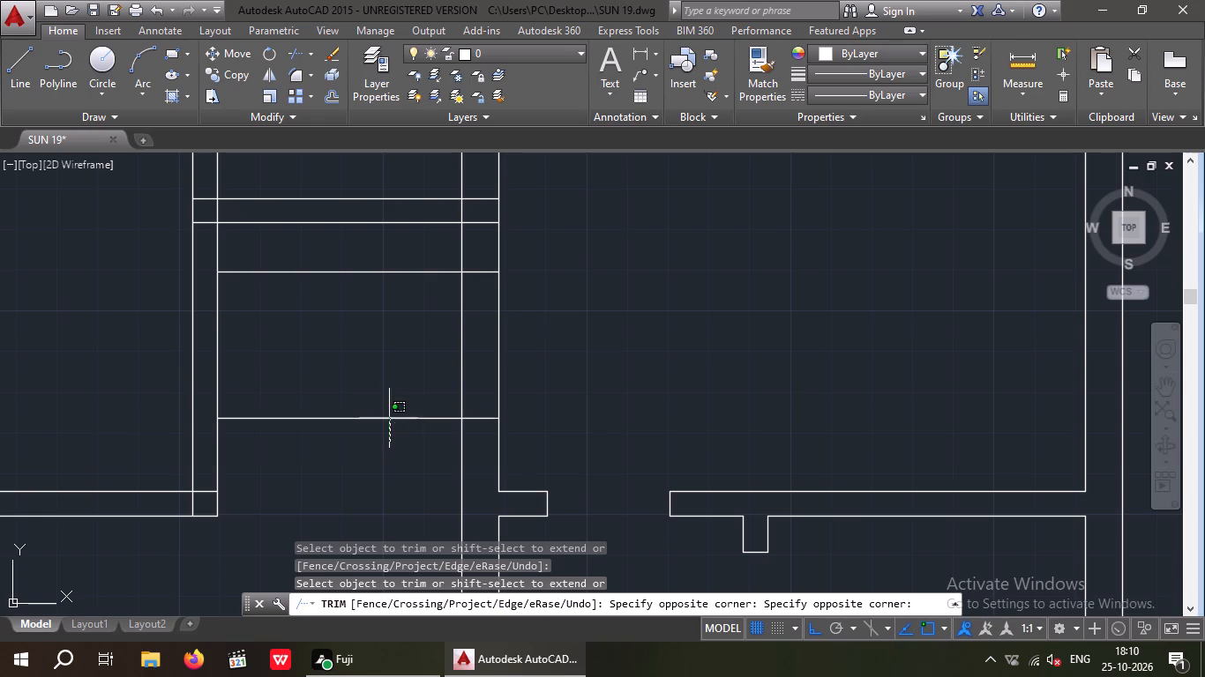
{"action": "left_click_drag", "start_coordinate": [388, 415], "coordinate": [390, 420]}
{"action": "left_click", "coordinate": [347, 246]}
Trim both central wall lines between the two jambs to open the 3' doorway.
{"action": "left_click_drag", "start_coordinate": [550, 318], "coordinate": [468, 360]}
{"action": "left_click", "coordinate": [399, 374]}
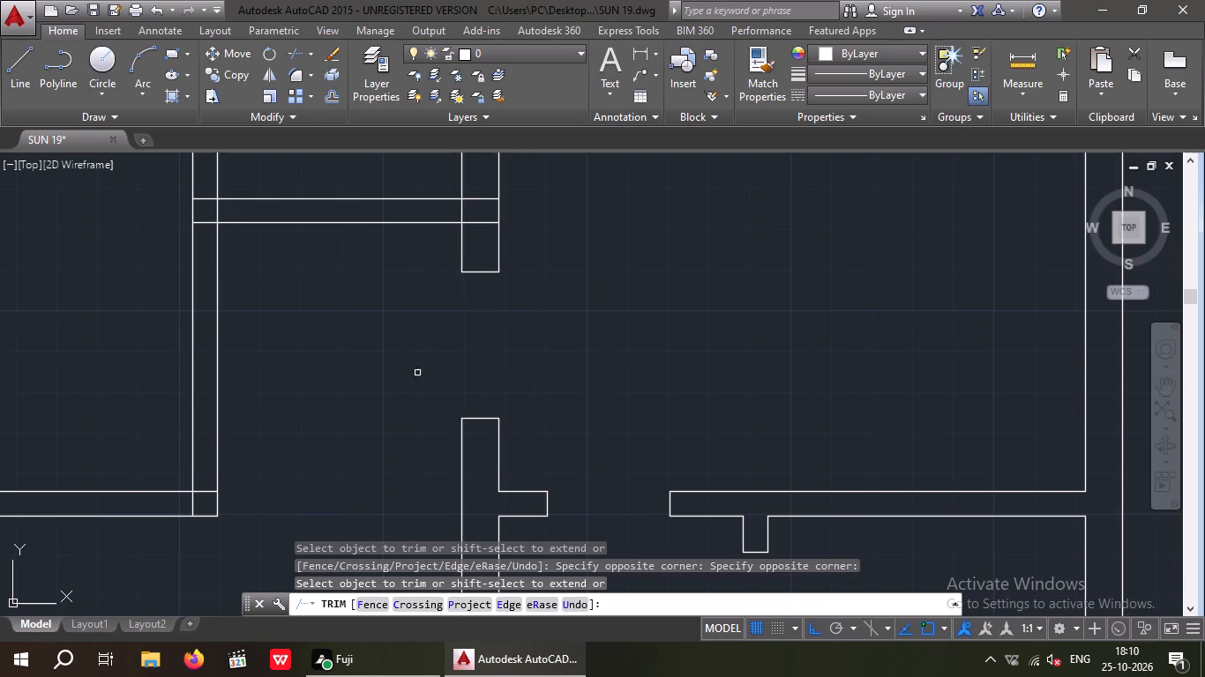
Trim the overlapping lines where the short horizontal partition meets the central vertical wall above the new doorway.
{"action": "scroll", "coordinate": [433, 365], "scroll_direction": "down", "scroll_amount": 1}
{"action": "middle_click_drag", "start_coordinate": [438, 377], "coordinate": [446, 428]}
{"action": "scroll", "coordinate": [455, 331], "scroll_direction": "up", "scroll_amount": 2}
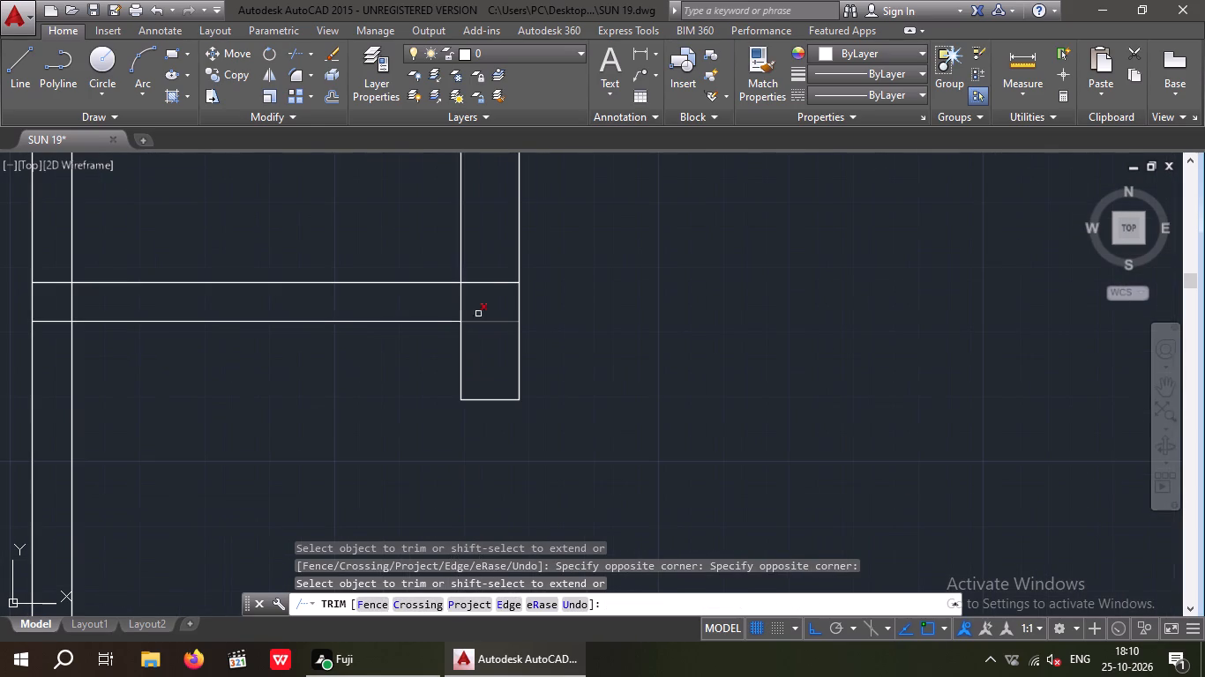
{"action": "left_click_drag", "start_coordinate": [497, 337], "coordinate": [483, 293]}
{"action": "left_click_drag", "start_coordinate": [482, 257], "coordinate": [481, 267]}
{"action": "left_click_drag", "start_coordinate": [475, 299], "coordinate": [429, 305]}
{"action": "left_click", "coordinate": [429, 305]}
Trim the crossing inner wall lines at the building's upper-right corner to leave a clean corner.
{"action": "scroll", "coordinate": [435, 301], "scroll_direction": "down", "scroll_amount": 3}
{"action": "middle_click_drag", "start_coordinate": [406, 383], "coordinate": [461, 377]}
{"action": "scroll", "coordinate": [473, 370], "scroll_direction": "down", "scroll_amount": 1}
{"action": "middle_click_drag", "start_coordinate": [466, 384], "coordinate": [458, 401]}
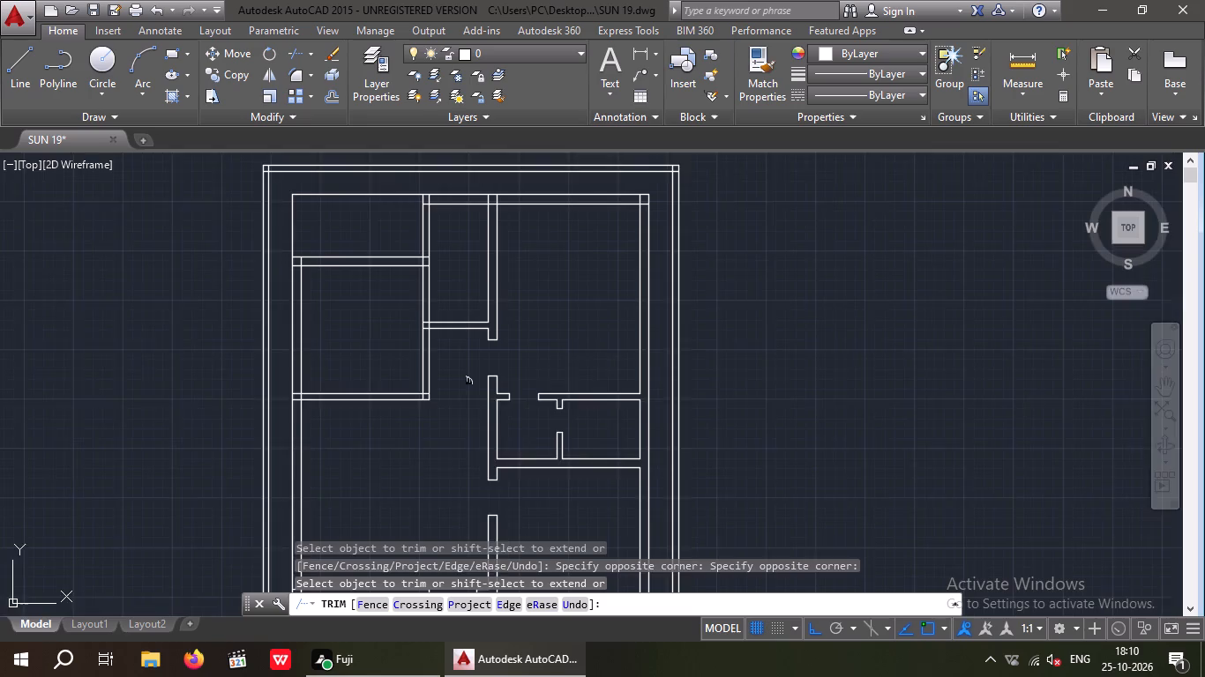
{"action": "middle_click_drag", "start_coordinate": [458, 401], "coordinate": [445, 427]}
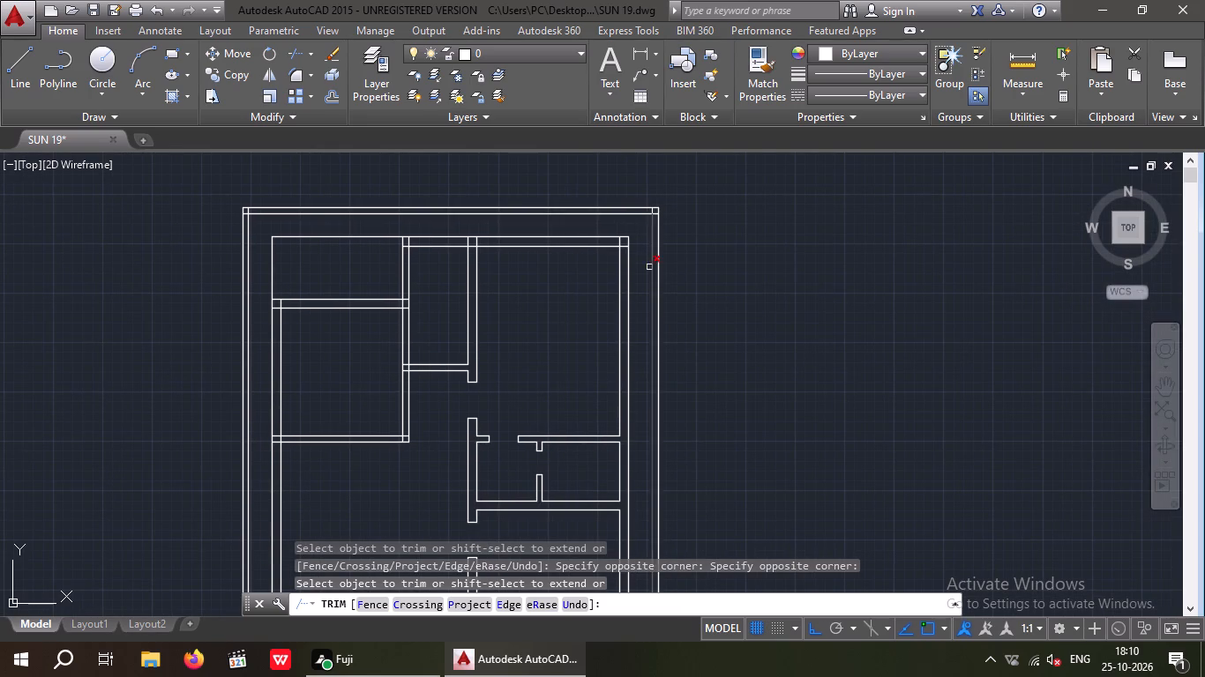
{"action": "scroll", "coordinate": [625, 245], "scroll_direction": "up", "scroll_amount": 3}
{"action": "left_click_drag", "start_coordinate": [623, 261], "coordinate": [613, 242]}
{"action": "left_click", "coordinate": [607, 227]}
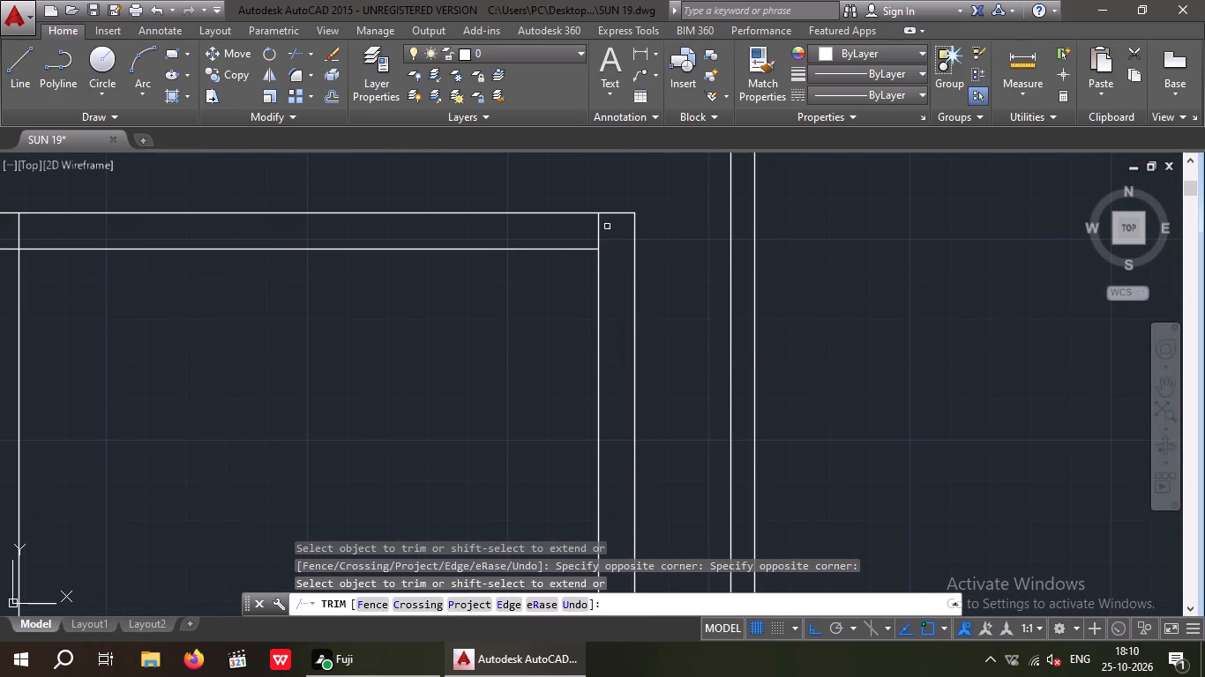
{"action": "left_click_drag", "start_coordinate": [609, 227], "coordinate": [561, 239]}
{"action": "left_click", "coordinate": [561, 239]}
Trim the overlapping lines where the central vertical wall meets the top exterior wall, and end trimming.
{"action": "scroll", "coordinate": [566, 234], "scroll_direction": "down", "scroll_amount": 3}
{"action": "scroll", "coordinate": [425, 238], "scroll_direction": "up", "scroll_amount": 4}
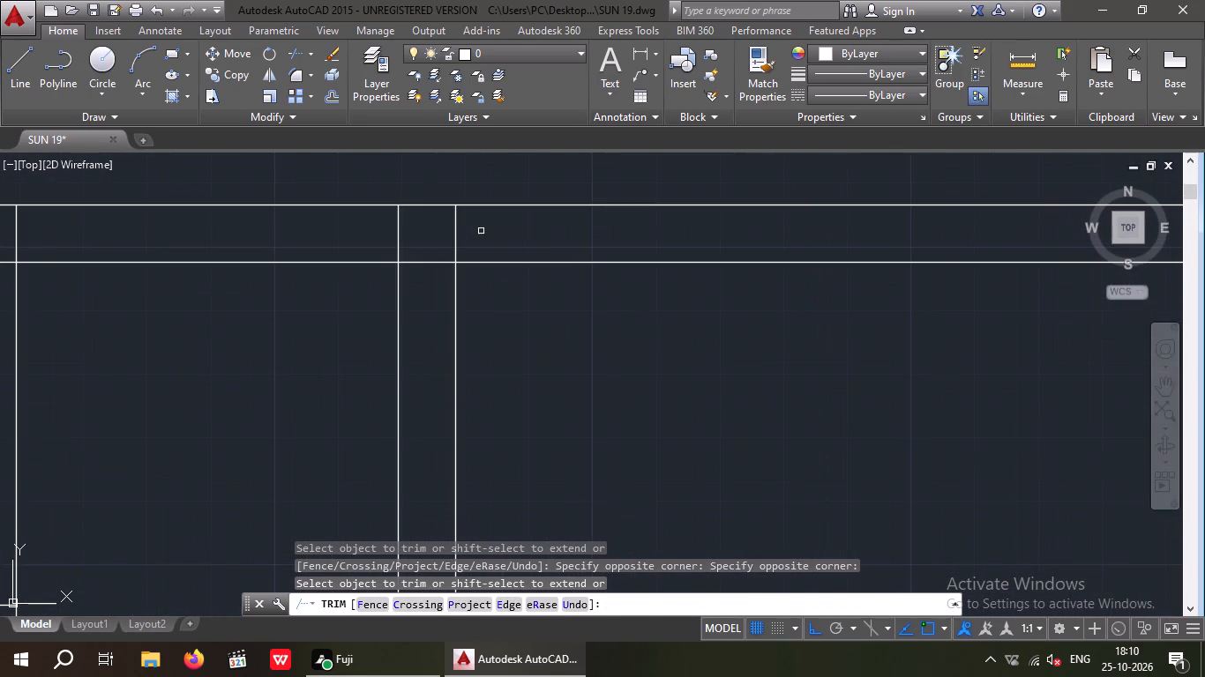
{"action": "left_click_drag", "start_coordinate": [481, 231], "coordinate": [377, 242]}
{"action": "left_click_drag", "start_coordinate": [374, 242], "coordinate": [382, 242]}
{"action": "left_click_drag", "start_coordinate": [432, 281], "coordinate": [416, 257]}
{"action": "left_click", "coordinate": [411, 245]}
{"action": "scroll", "coordinate": [412, 249], "scroll_direction": "down", "scroll_amount": 3}
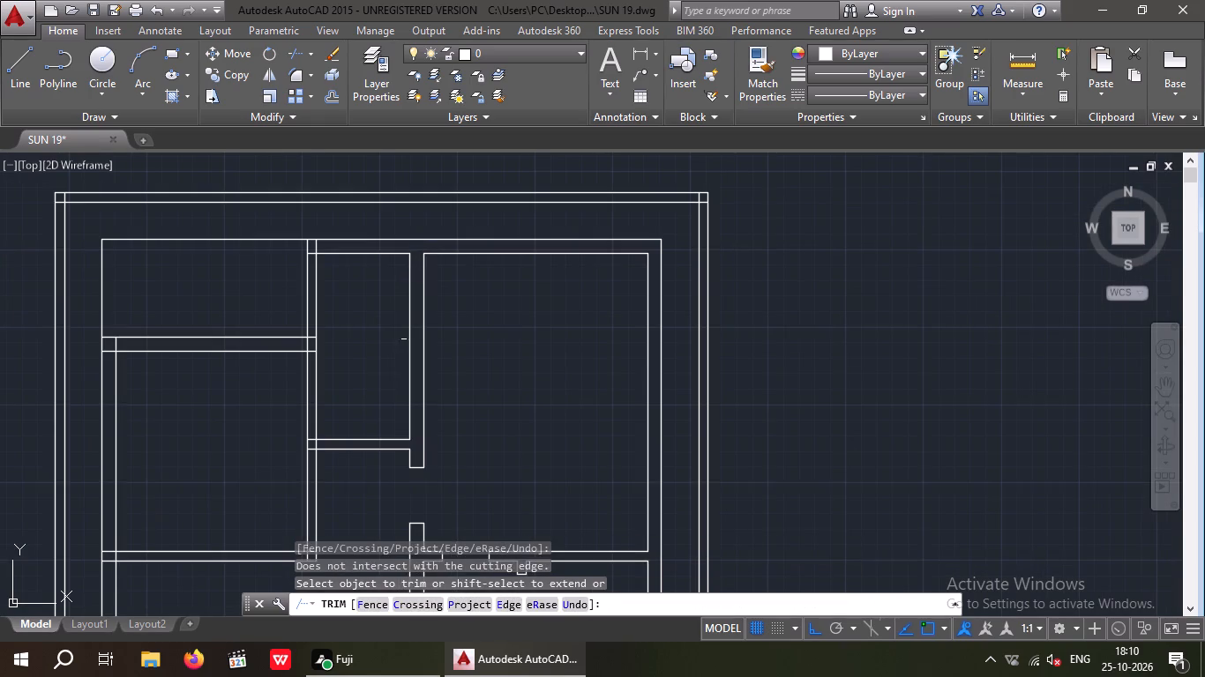
{"action": "middle_click_drag", "start_coordinate": [360, 418], "coordinate": [401, 392]}
{"action": "scroll", "coordinate": [415, 400], "scroll_direction": "down", "scroll_amount": 2}
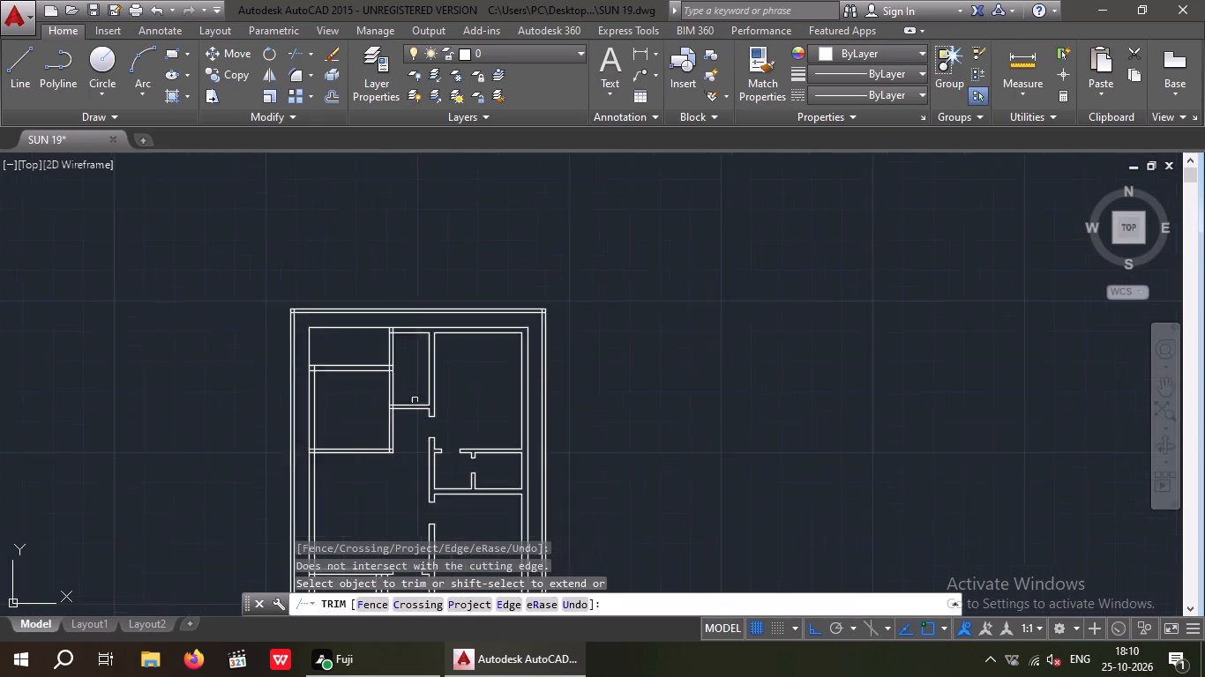
{"action": "scroll", "coordinate": [415, 400], "scroll_direction": "down", "scroll_amount": 1}
{"action": "middle_click_drag", "start_coordinate": [468, 396], "coordinate": [468, 330]}
{"action": "scroll", "coordinate": [438, 464], "scroll_direction": "up", "scroll_amount": 1}
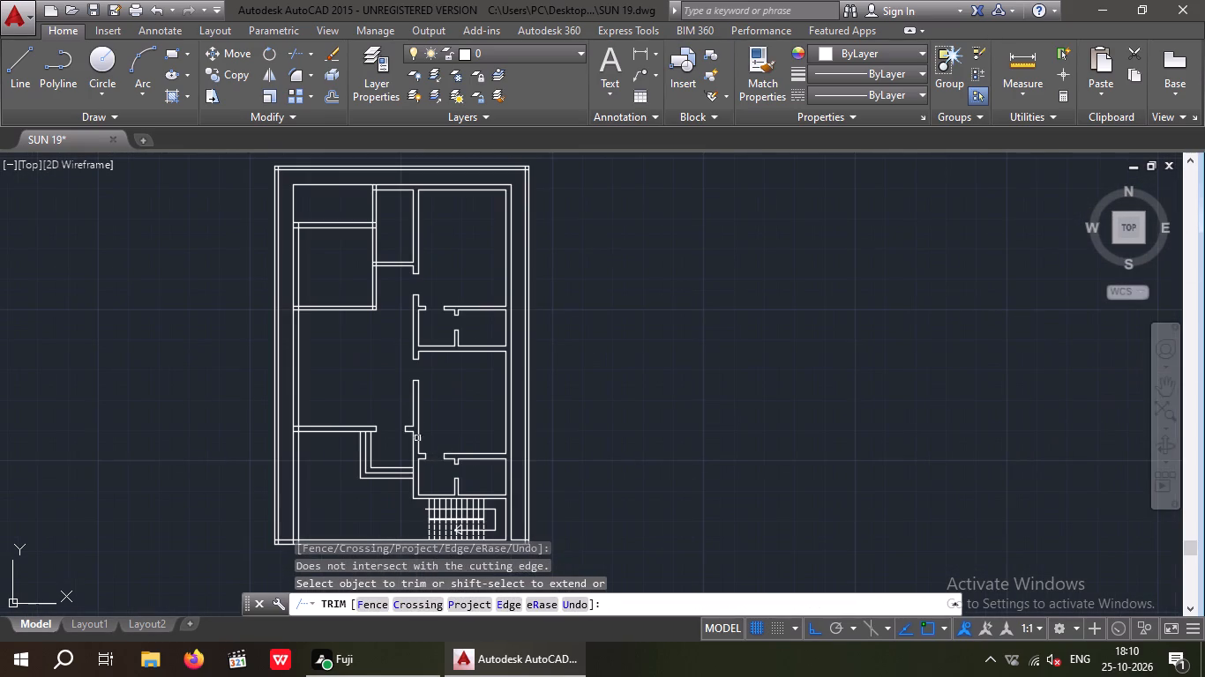
{"action": "middle_click_drag", "start_coordinate": [409, 397], "coordinate": [445, 458]}
{"action": "scroll", "coordinate": [416, 253], "scroll_direction": "up", "scroll_amount": 2}
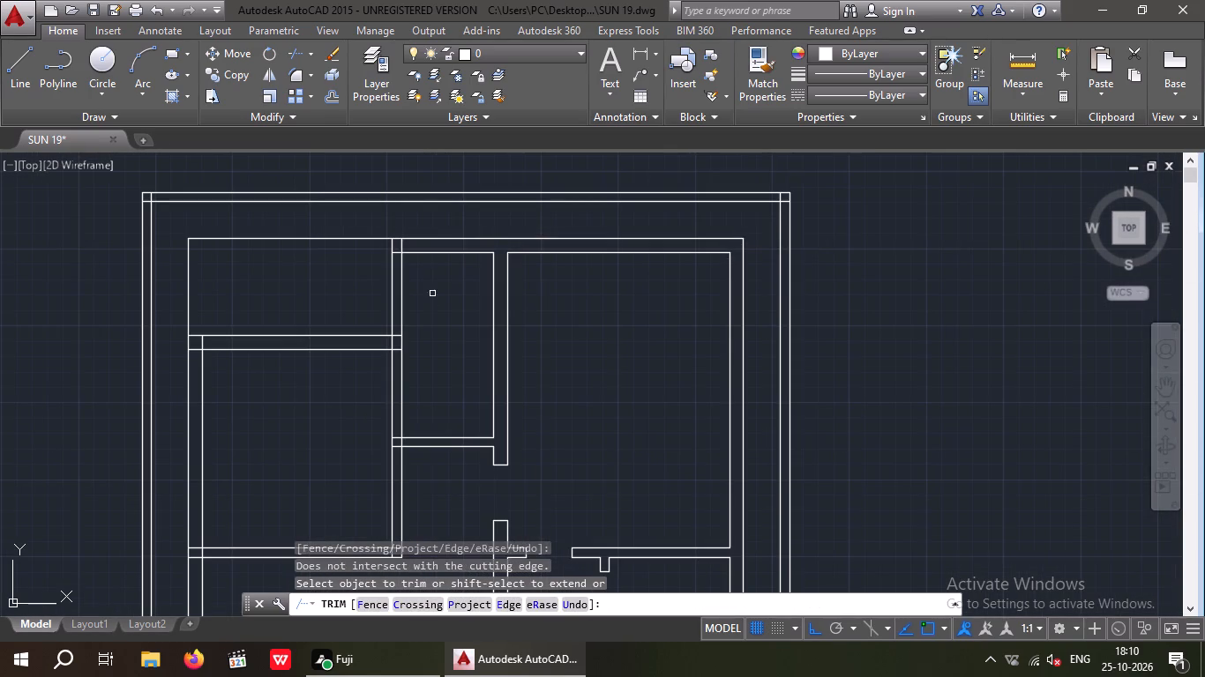
{"action": "middle_click_drag", "start_coordinate": [448, 337], "coordinate": [464, 416]}
{"action": "key", "text": "Escape"}
{"action": "key", "text": "Escape"}
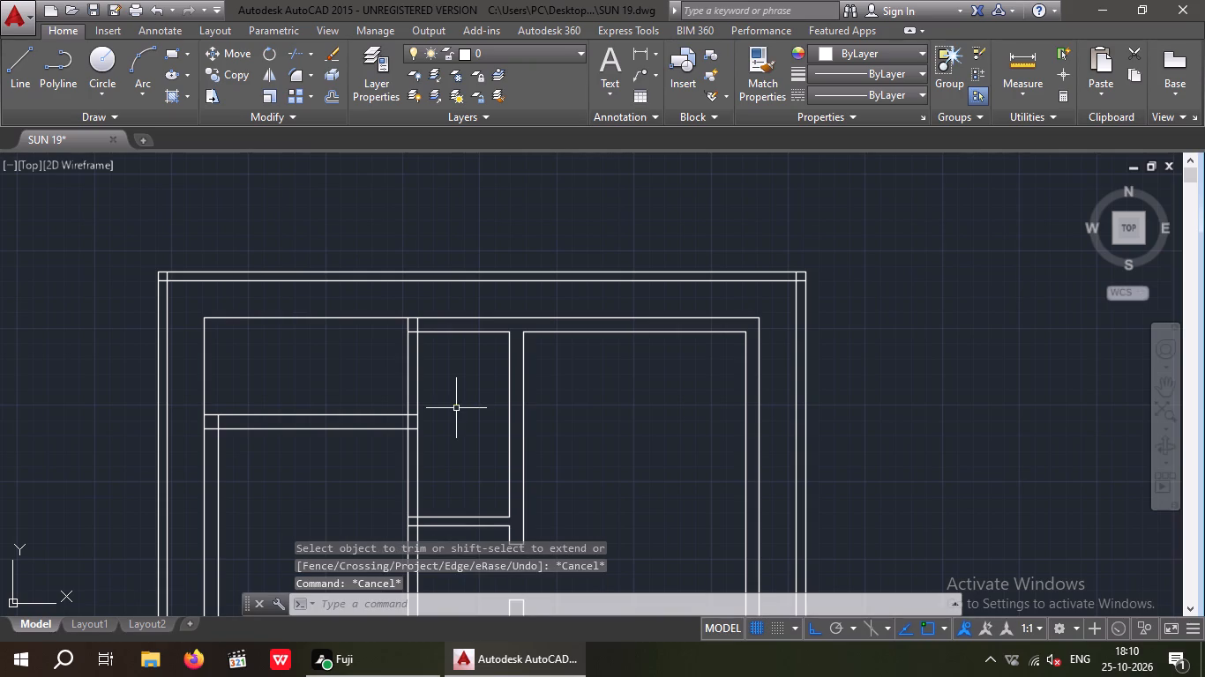
Offset the upper line of the short horizontal partition 9" upward to mark the lower jamb of a doorway in the adjoining vertical partition.
{"action": "key", "text": "o"}
{"action": "key", "text": "Return"}
{"action": "type", "text": "9\""}
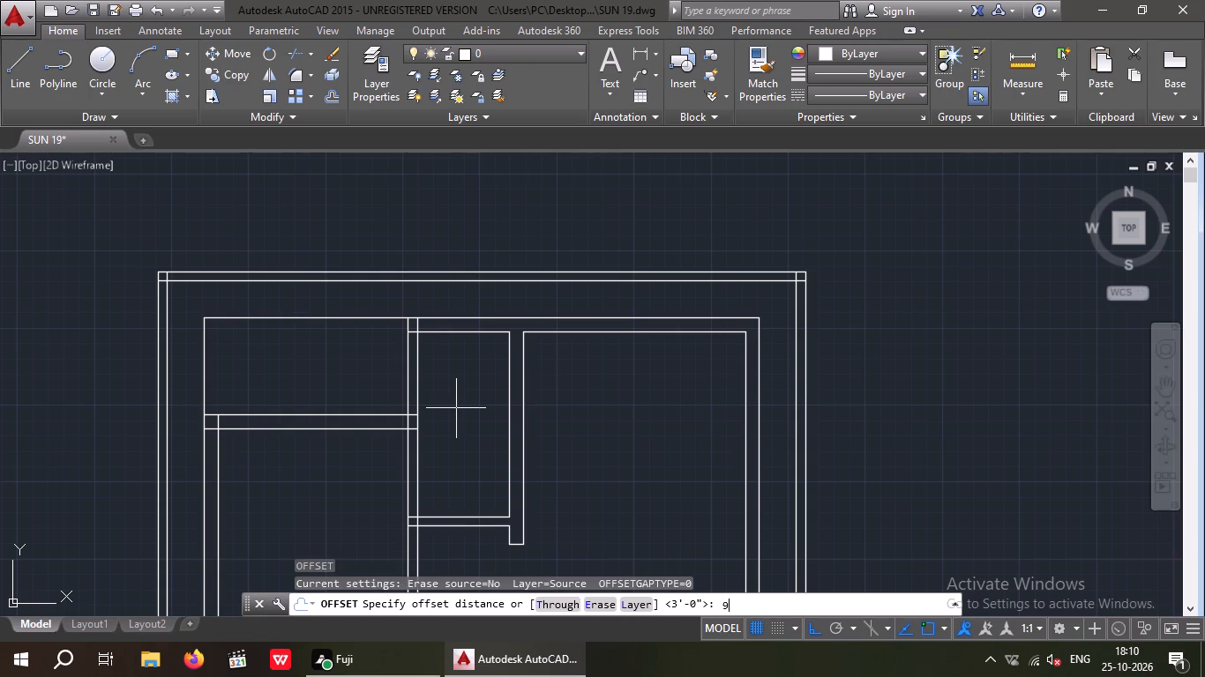
{"action": "key", "text": "Return"}
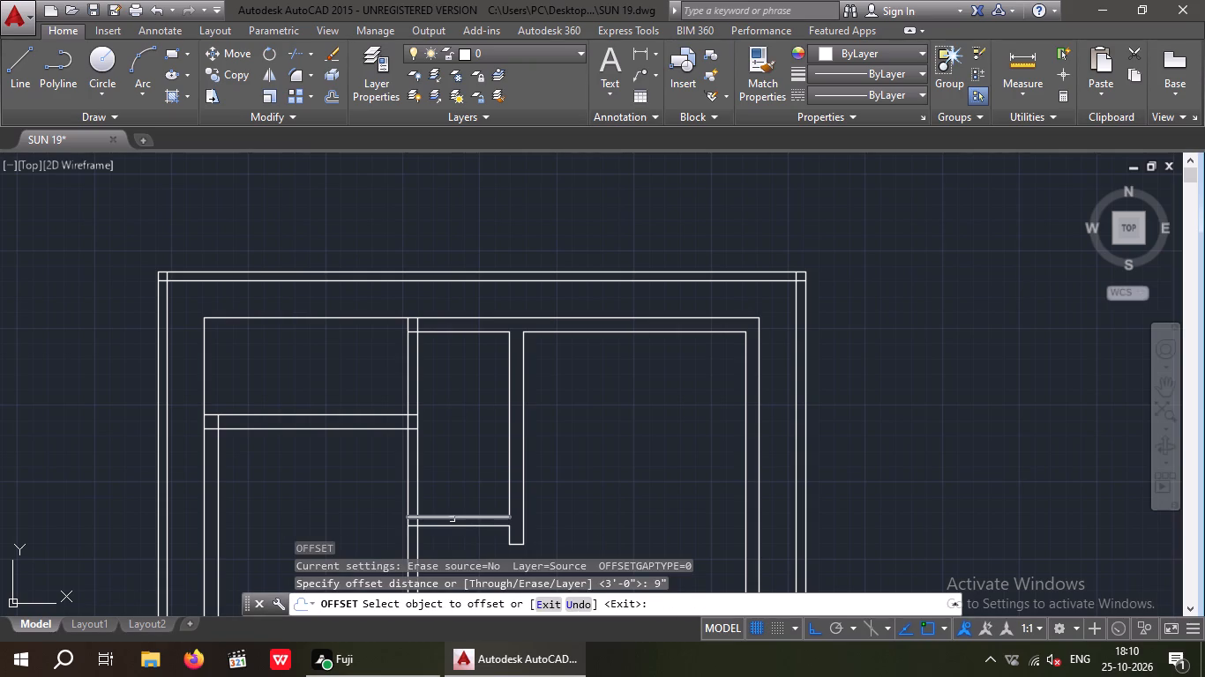
{"action": "left_click_drag", "start_coordinate": [452, 518], "coordinate": [452, 510]}
{"action": "left_click", "coordinate": [451, 495]}
{"action": "key", "text": "Escape"}
{"action": "key", "text": "Escape"}
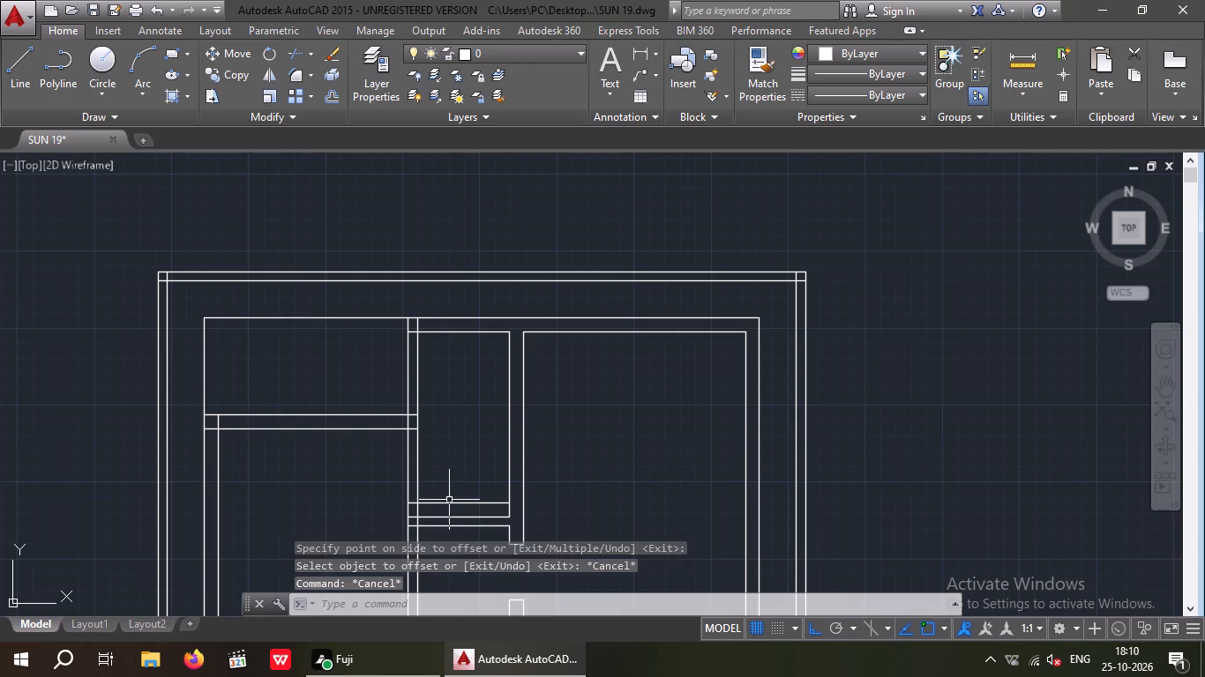
Offset the lower jamb line 3' upward to set the doorway width.
{"action": "key", "text": "o"}
{"action": "key", "text": "Return"}
{"action": "type", "text": "3'"}
{"action": "key", "text": "Return"}
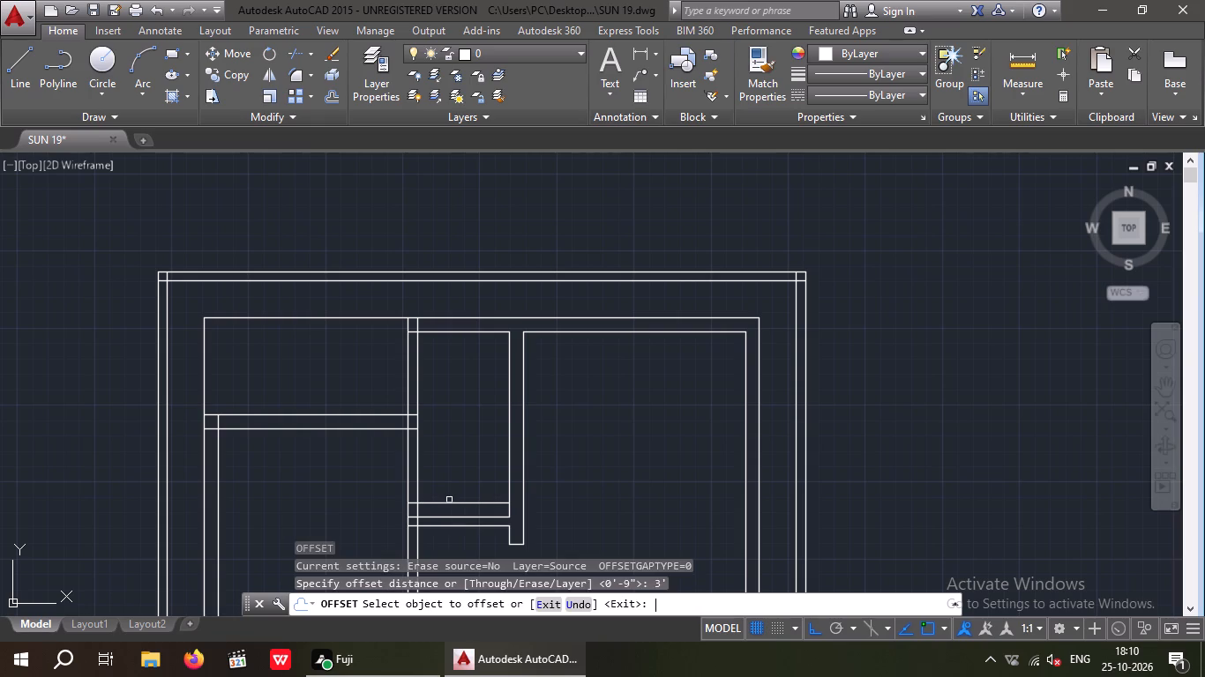
{"action": "scroll", "coordinate": [450, 516], "scroll_direction": "up", "scroll_amount": 2}
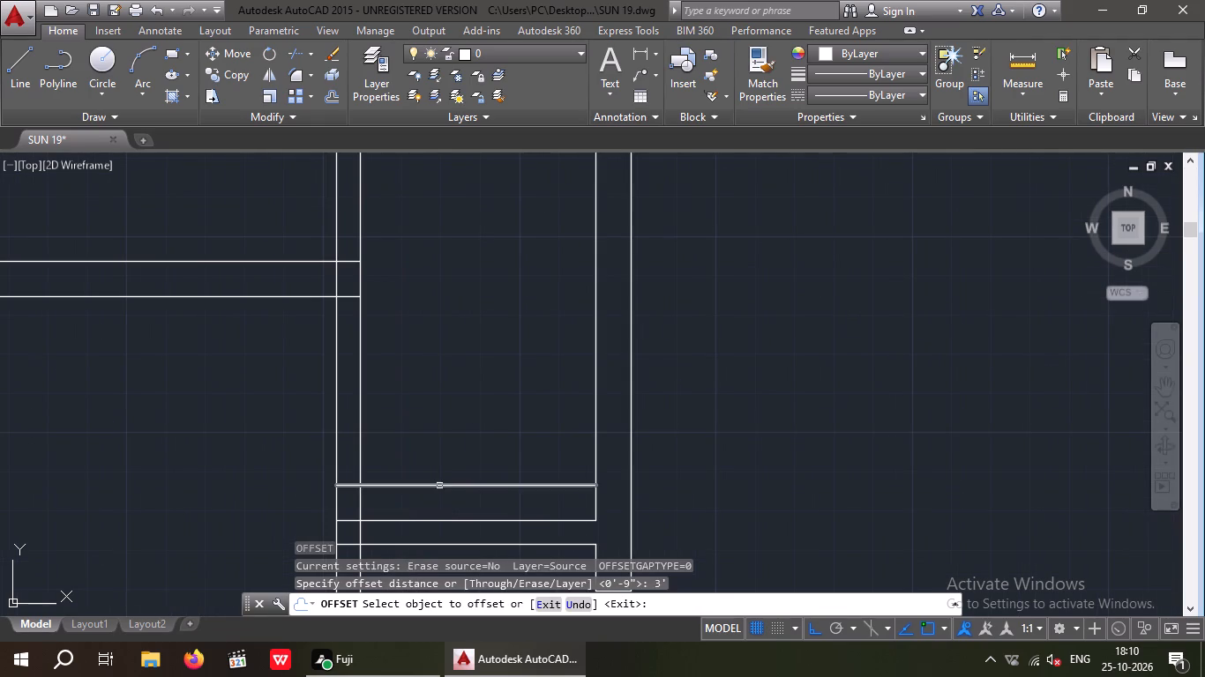
{"action": "left_click", "coordinate": [439, 486]}
{"action": "left_click", "coordinate": [434, 394]}
{"action": "key", "text": "Escape"}
{"action": "key", "text": "Escape"}
{"action": "key", "text": "Escape"}
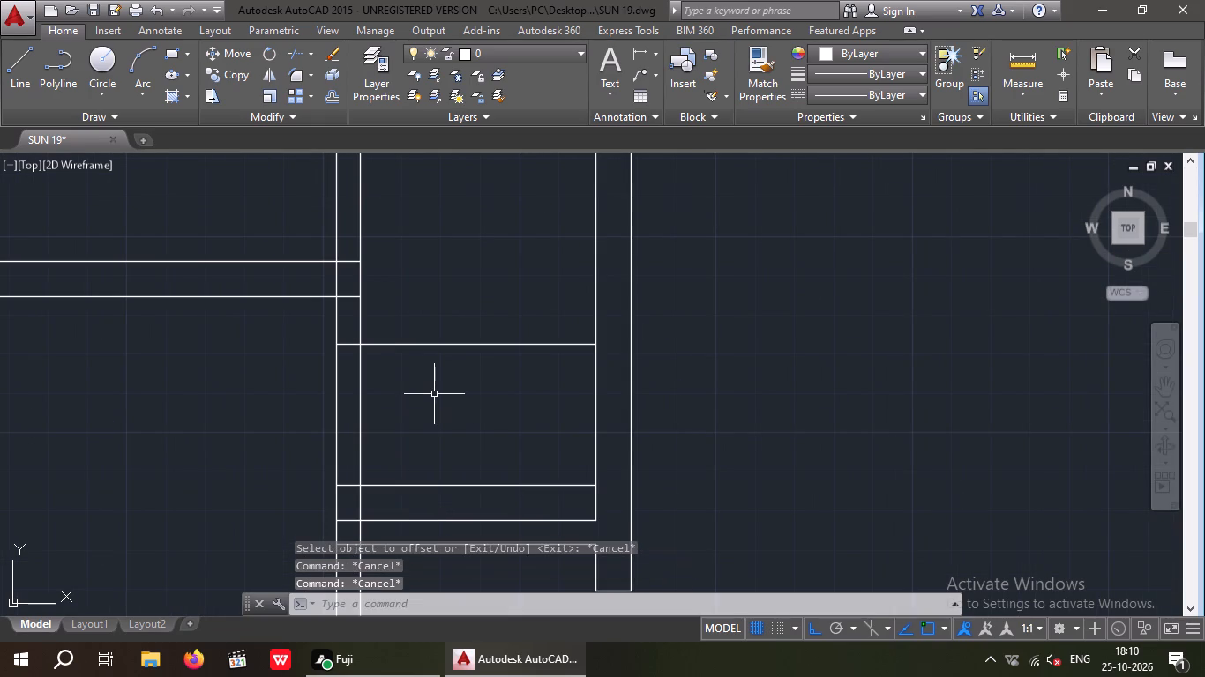
Trim both offset lines back to jambs across the vertical partition and cut its lines between them to open the 3' doorway.
{"action": "type", "text": "TR"}
{"action": "key", "text": "space"}
{"action": "key", "text": "space"}
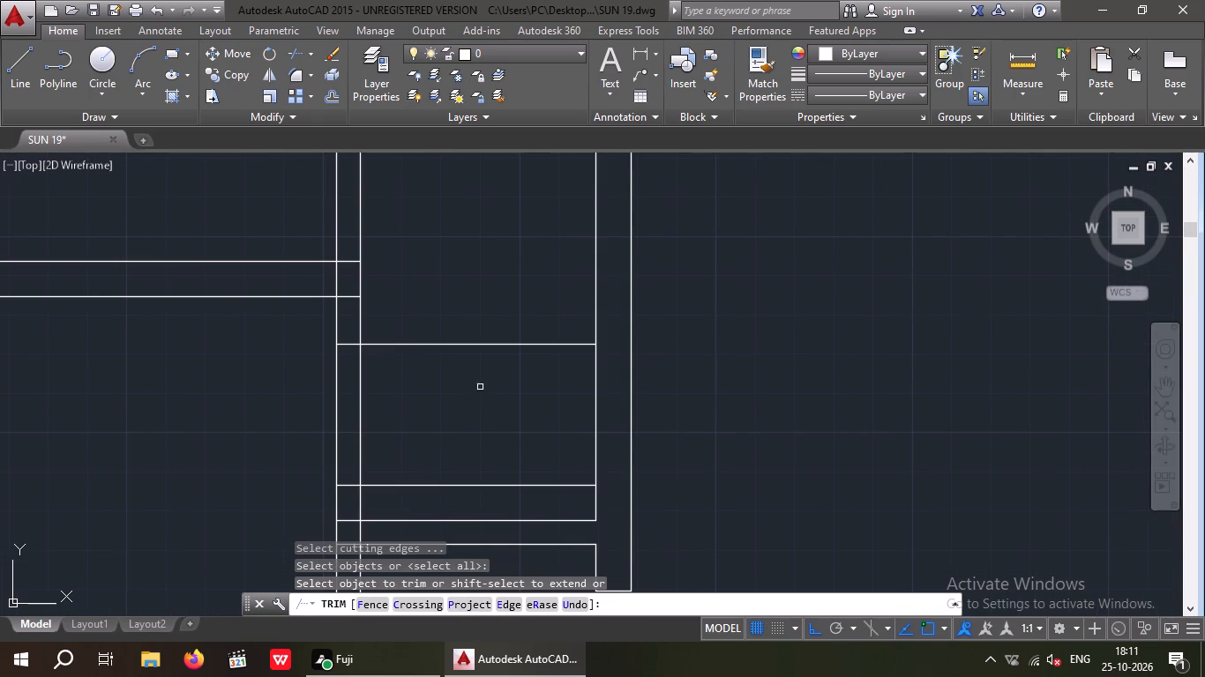
{"action": "scroll", "coordinate": [514, 387], "scroll_direction": "up", "scroll_amount": 1}
{"action": "scroll", "coordinate": [514, 419], "scroll_direction": "down", "scroll_amount": 2}
{"action": "left_click_drag", "start_coordinate": [517, 477], "coordinate": [494, 447]}
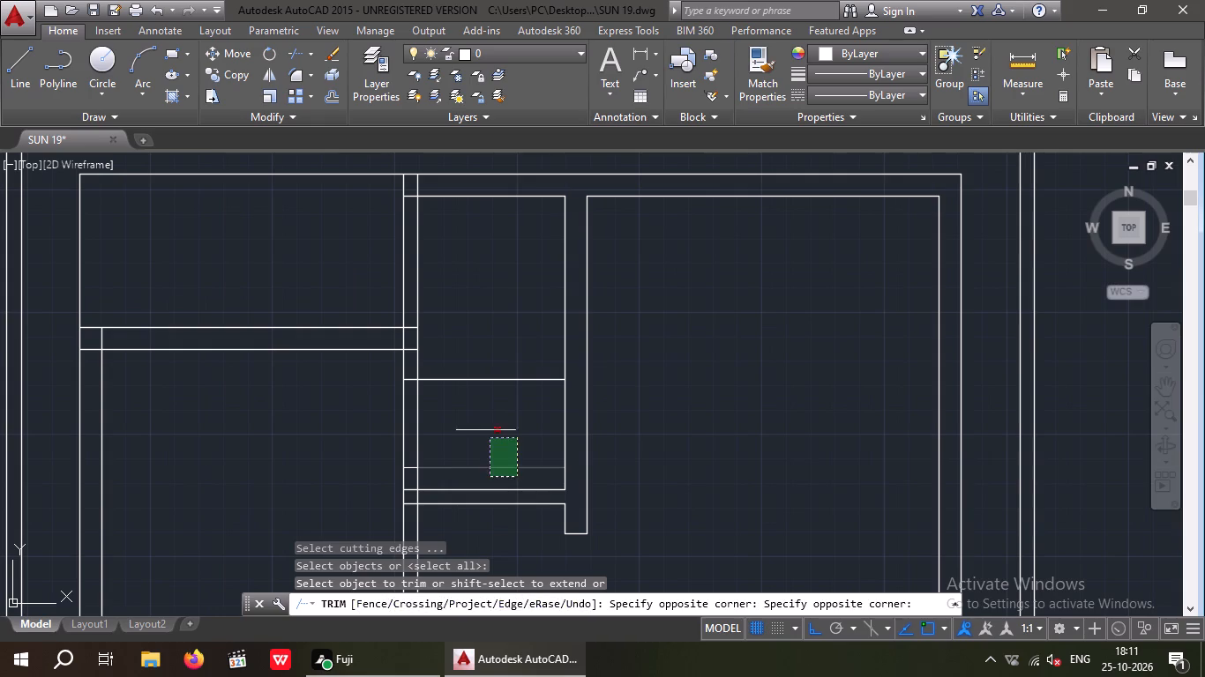
{"action": "left_click", "coordinate": [462, 338]}
{"action": "left_click_drag", "start_coordinate": [454, 405], "coordinate": [347, 458]}
{"action": "left_click", "coordinate": [345, 458]}
Trim the overlapping lines where the short horizontal partition joins the vertical partition below the new doorway.
{"action": "scroll", "coordinate": [402, 500], "scroll_direction": "up", "scroll_amount": 3}
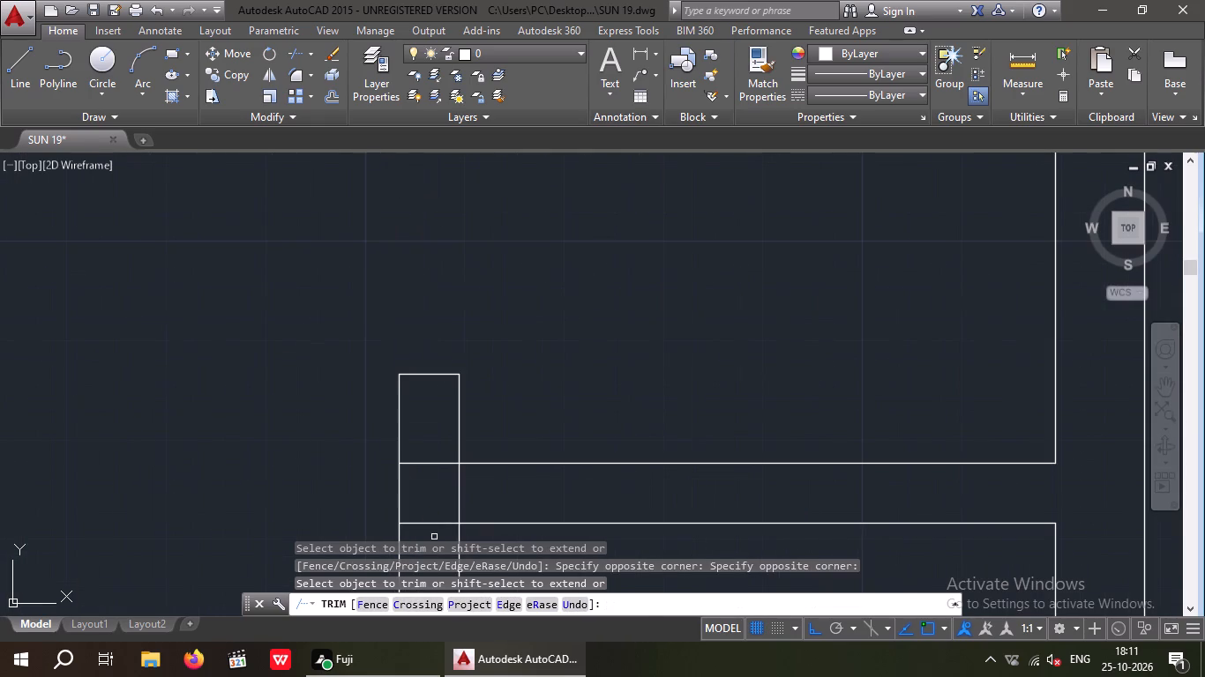
{"action": "left_click_drag", "start_coordinate": [436, 539], "coordinate": [424, 470]}
{"action": "left_click", "coordinate": [419, 431]}
{"action": "left_click_drag", "start_coordinate": [487, 490], "coordinate": [445, 498]}
{"action": "left_click", "coordinate": [436, 496]}
{"action": "scroll", "coordinate": [423, 447], "scroll_direction": "down", "scroll_amount": 3}
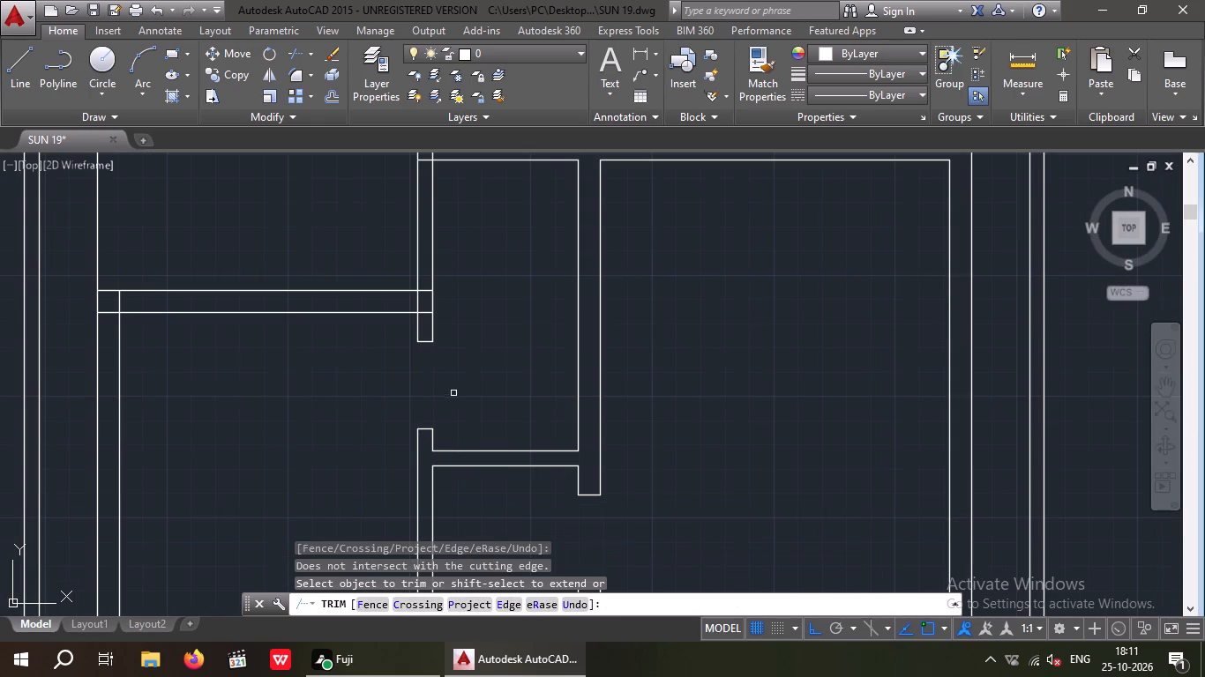
Trim the overlapping lines where the vertical partition with the new doorway meets the top exterior wall.
{"action": "middle_click_drag", "start_coordinate": [453, 384], "coordinate": [459, 267]}
{"action": "scroll", "coordinate": [465, 262], "scroll_direction": "down", "scroll_amount": 1}
{"action": "middle_click_drag", "start_coordinate": [473, 281], "coordinate": [478, 355]}
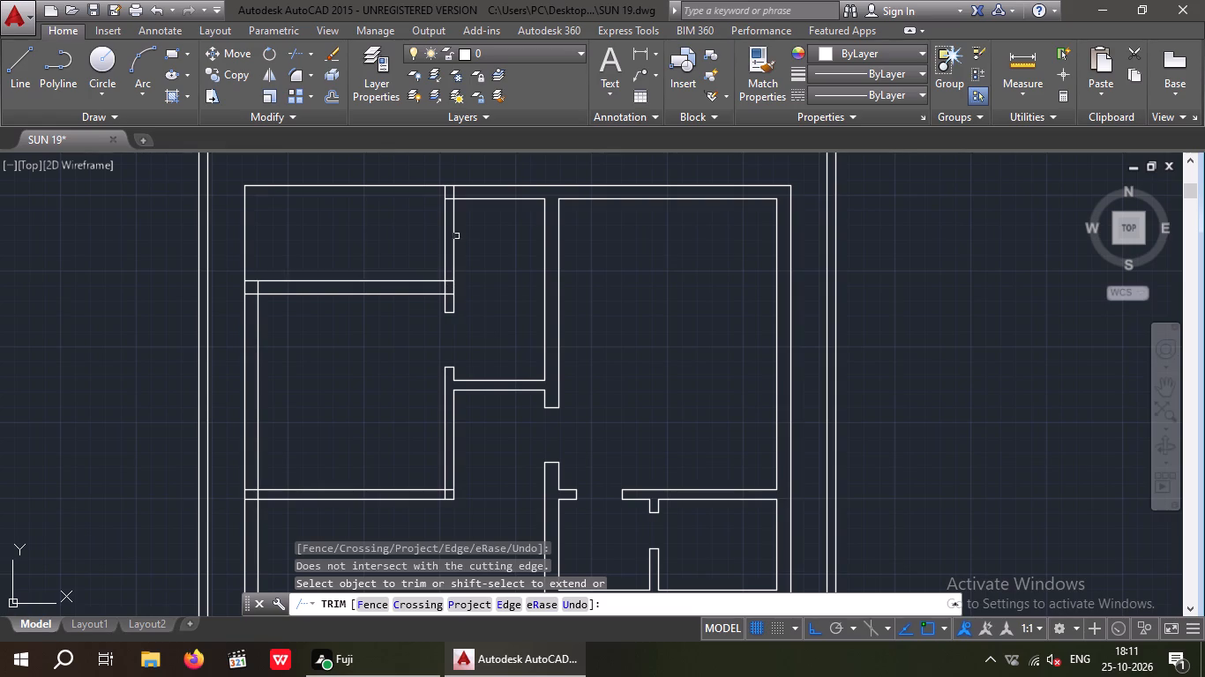
{"action": "scroll", "coordinate": [446, 186], "scroll_direction": "up", "scroll_amount": 3}
{"action": "left_click_drag", "start_coordinate": [485, 202], "coordinate": [444, 212]}
{"action": "left_click", "coordinate": [443, 212]}
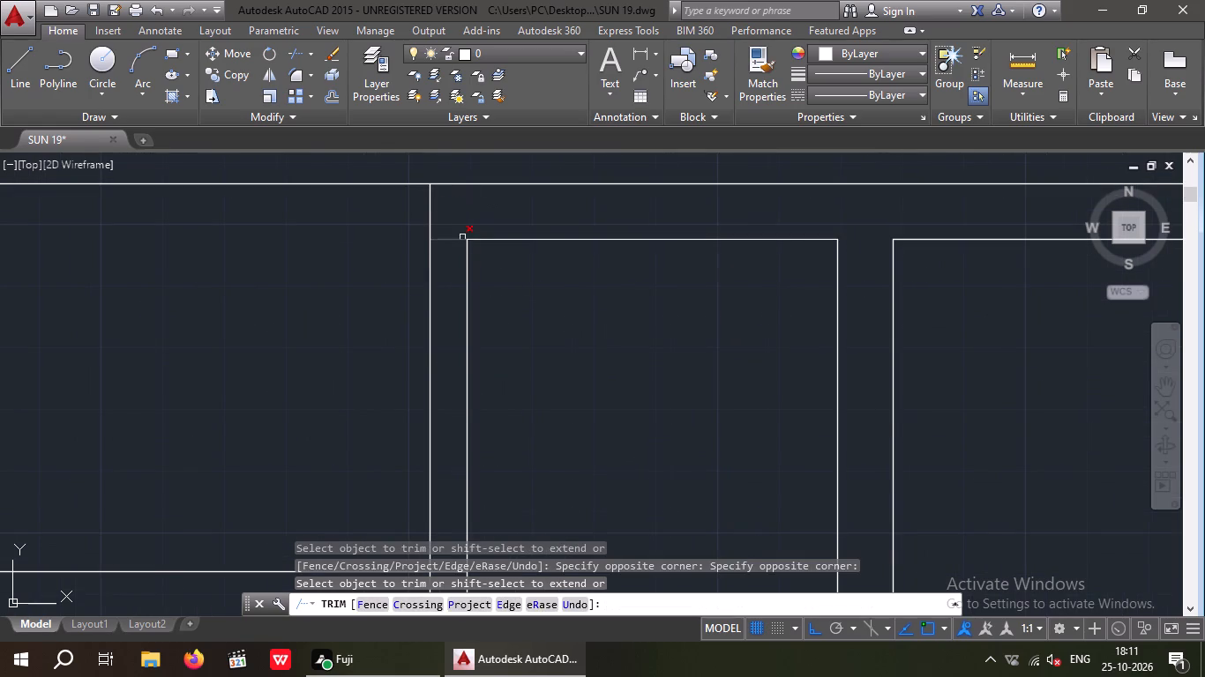
{"action": "scroll", "coordinate": [462, 237], "scroll_direction": "up", "scroll_amount": 2}
{"action": "left_click_drag", "start_coordinate": [444, 265], "coordinate": [421, 240]}
{"action": "left_click", "coordinate": [415, 215]}
{"action": "scroll", "coordinate": [420, 232], "scroll_direction": "down", "scroll_amount": 4}
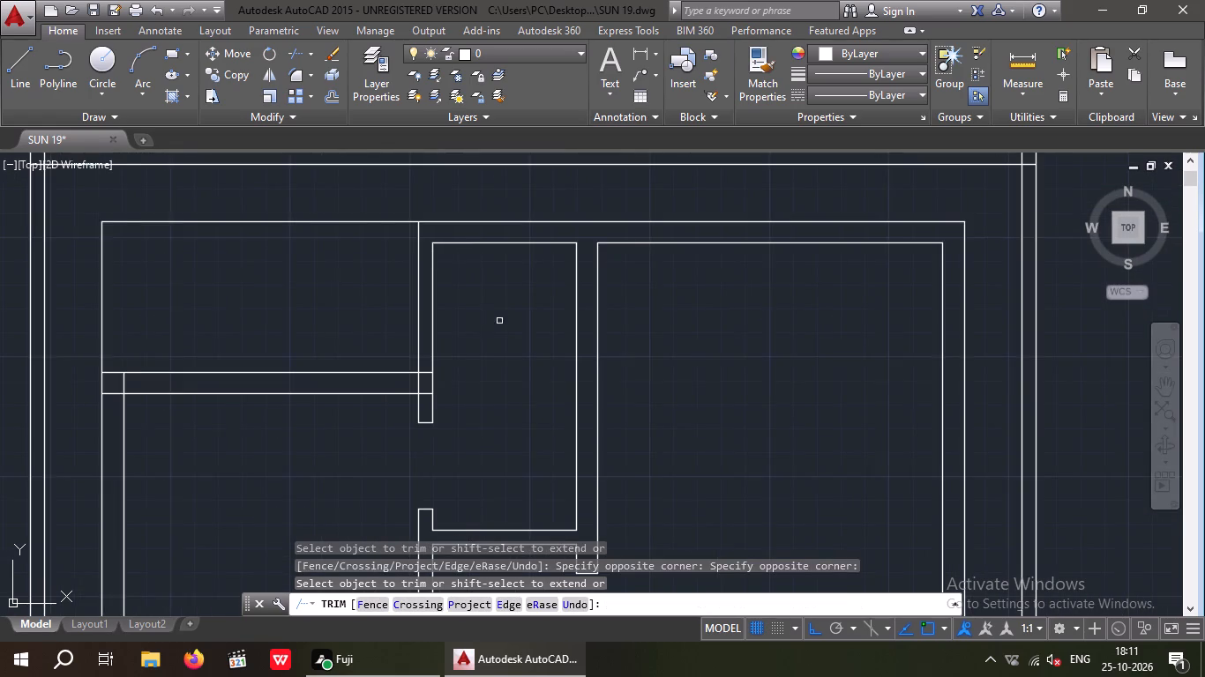
{"action": "middle_click_drag", "start_coordinate": [501, 316], "coordinate": [536, 310]}
{"action": "key", "text": "Escape"}
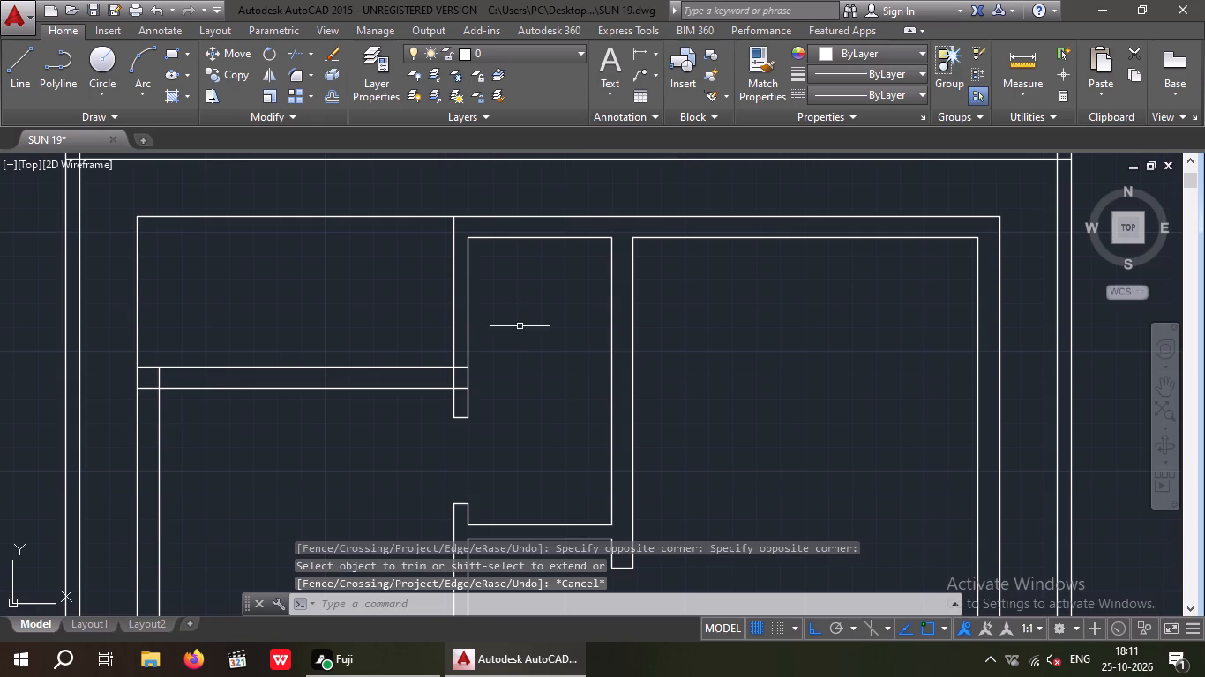
{"action": "key", "text": "Escape"}
{"action": "key", "text": "Escape"}
Offset the left line of that vertical partition 9" to the left to mark a jamb for a doorway in the upper-left horizontal wall.
{"action": "key", "text": "o"}
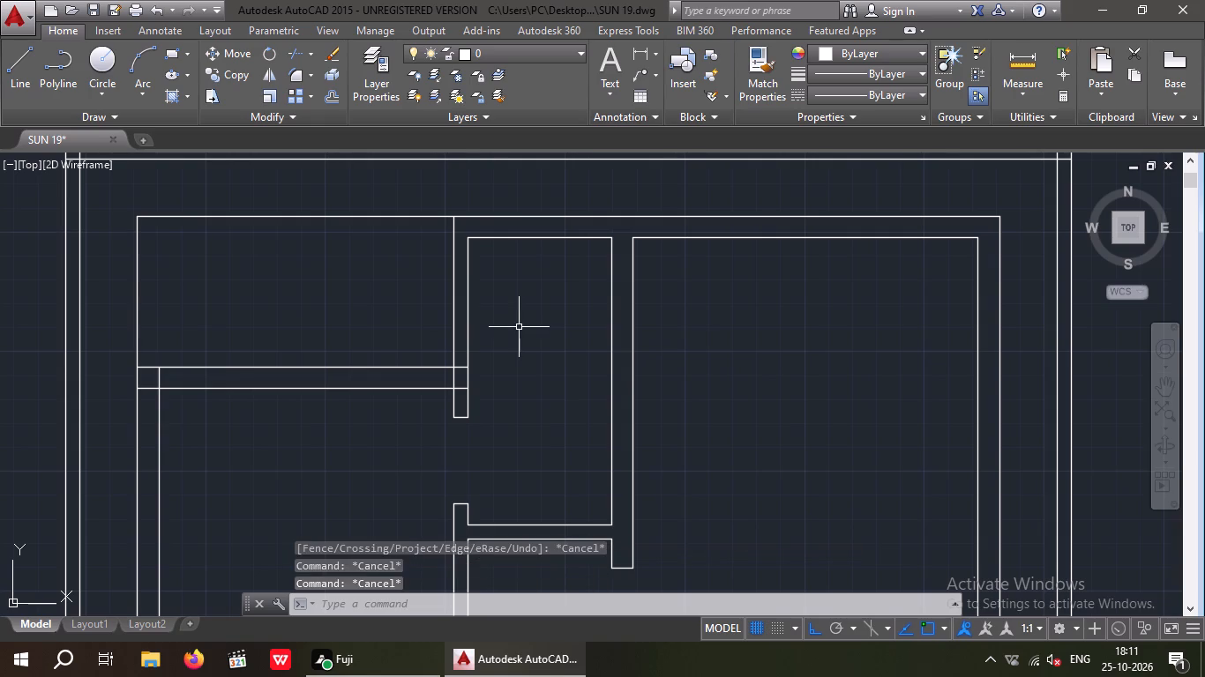
{"action": "key", "text": "Return"}
{"action": "type", "text": "9\""}
{"action": "key", "text": "Return"}
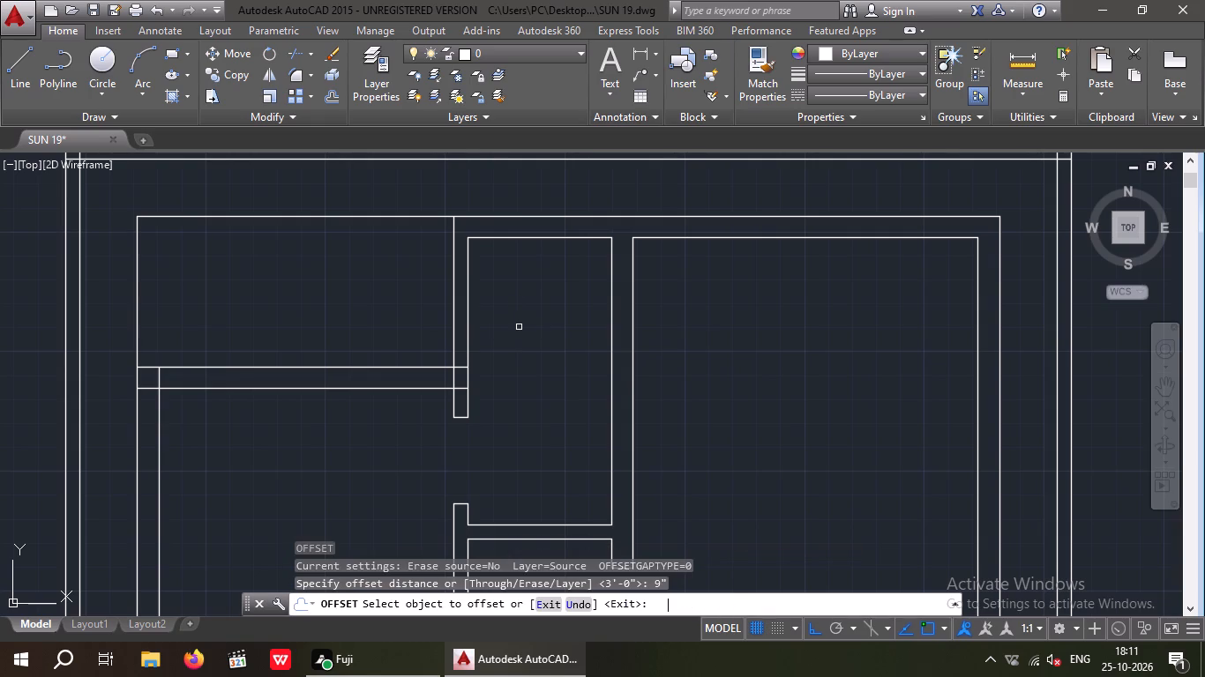
{"action": "left_click_drag", "start_coordinate": [454, 326], "coordinate": [445, 334]}
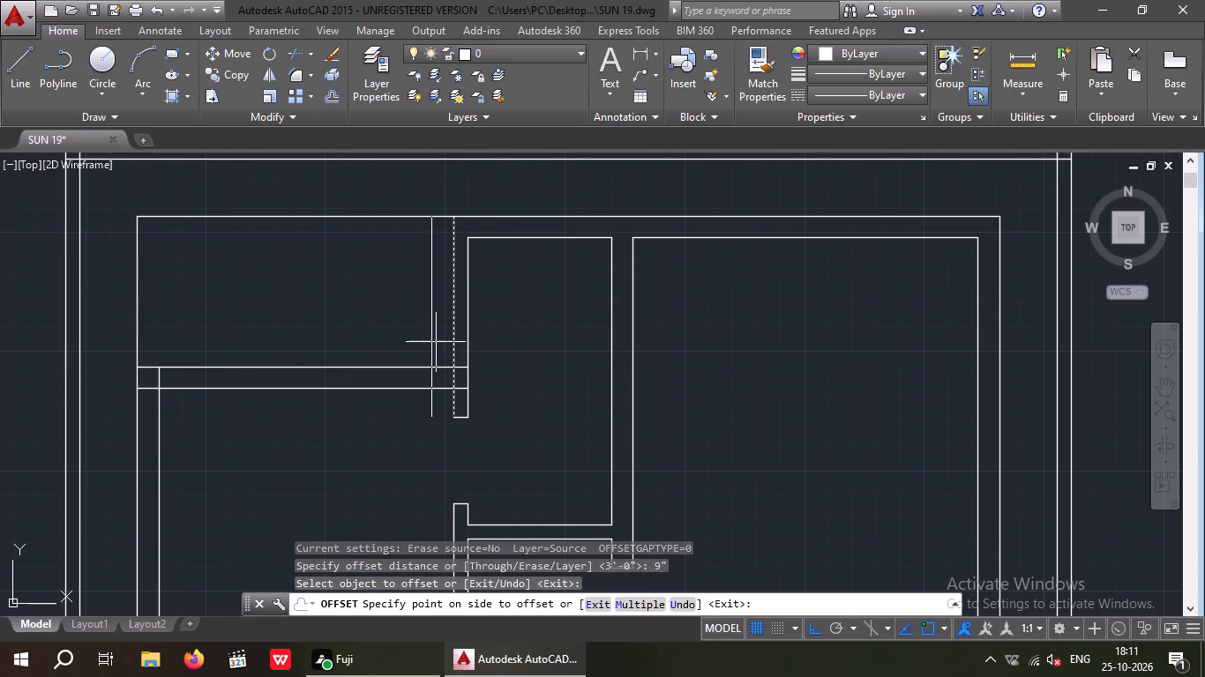
{"action": "left_click", "coordinate": [436, 342]}
{"action": "key", "text": "Escape"}
{"action": "key", "text": "Escape"}
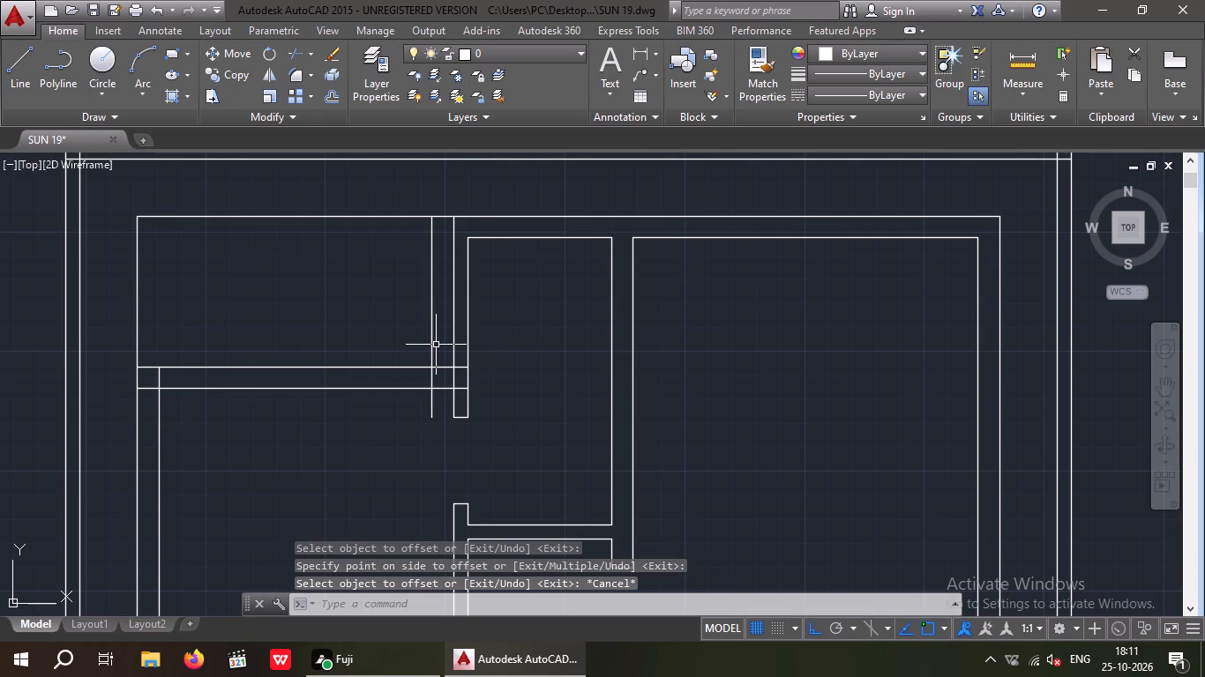
Offset the new jamb line 3' to the left to set the doorway width.
{"action": "key", "text": "o"}
{"action": "key", "text": "Return"}
{"action": "type", "text": "3'"}
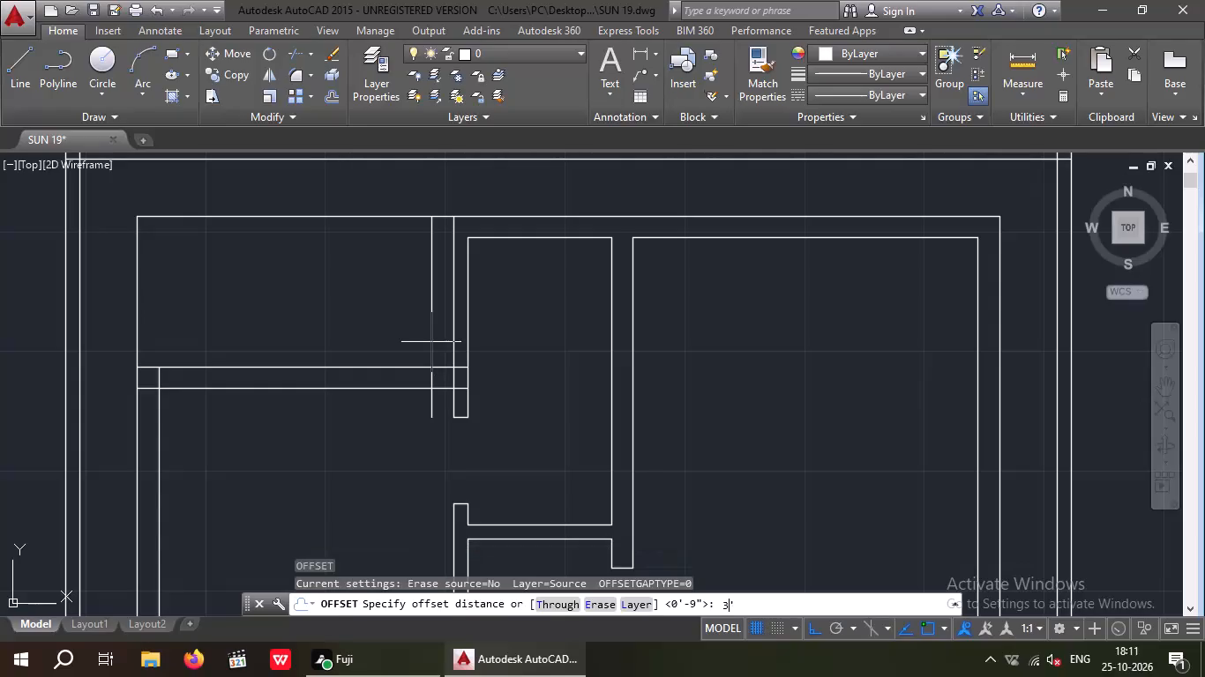
{"action": "key", "text": "Return"}
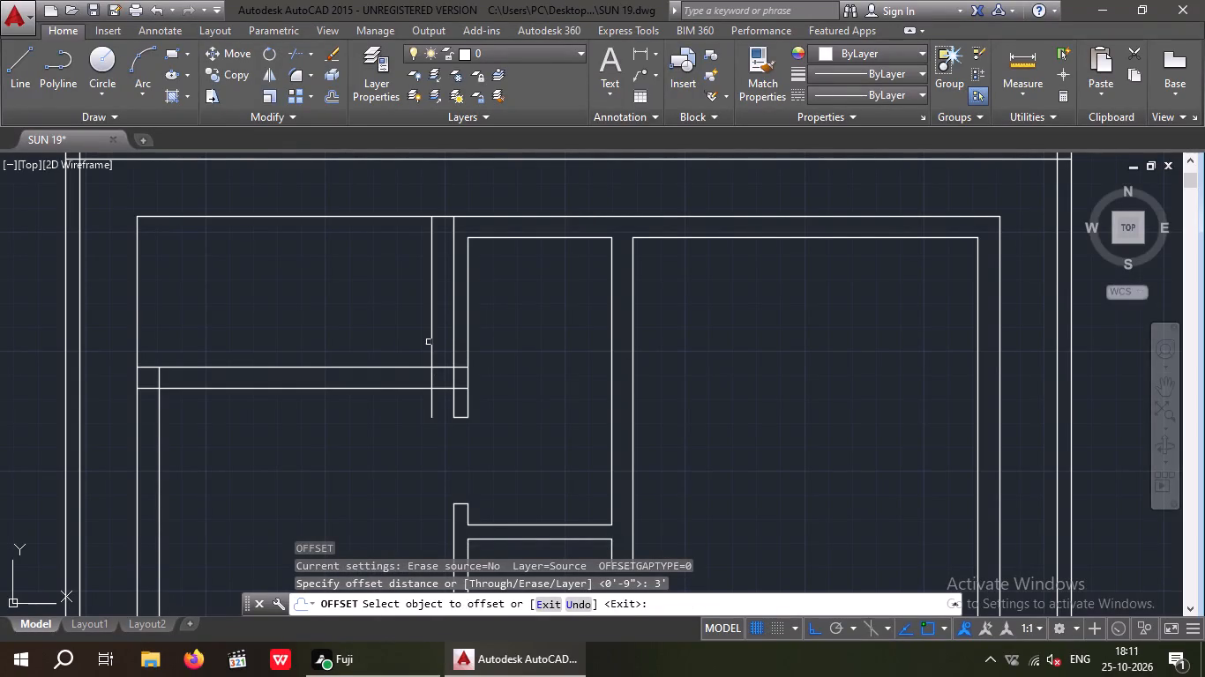
{"action": "left_click_drag", "start_coordinate": [431, 336], "coordinate": [407, 346]}
{"action": "left_click", "coordinate": [400, 348]}
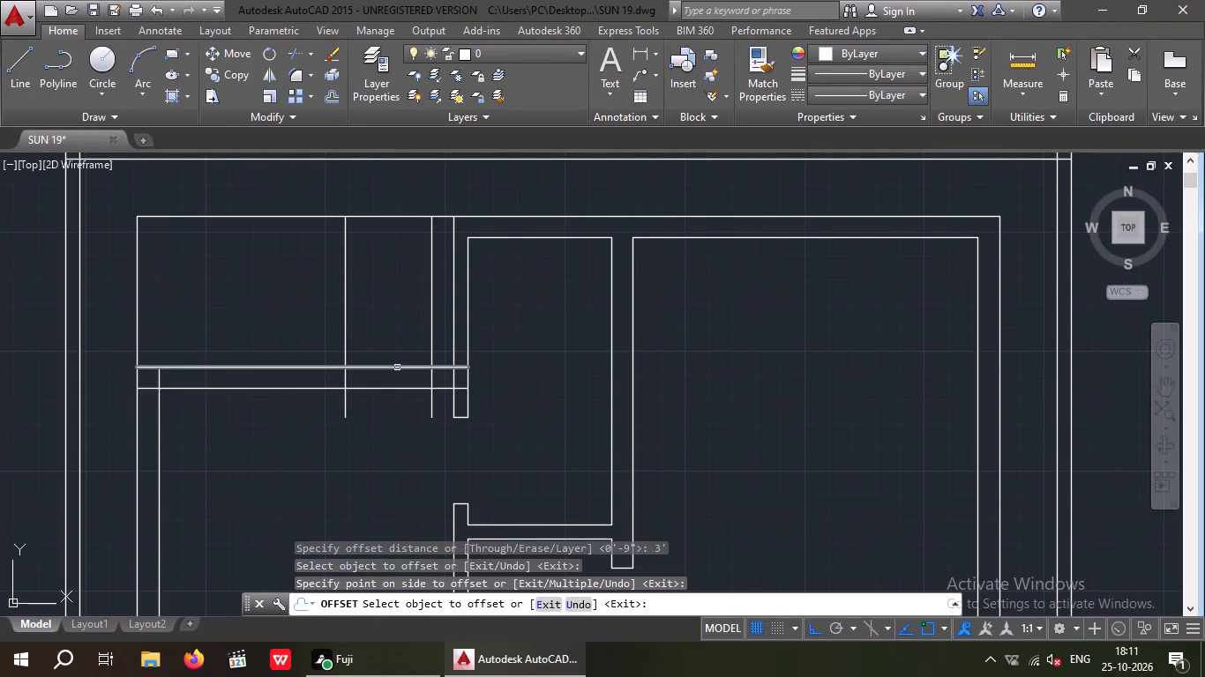
{"action": "key", "text": "Escape"}
{"action": "key", "text": "Escape"}
{"action": "key", "text": "Escape"}
Trim both offset lines back to jambs across the upper-left horizontal wall and cut its lines between them to open the 3' doorway.
{"action": "type", "text": "TR"}
{"action": "key", "text": "space"}
{"action": "key", "text": "space"}
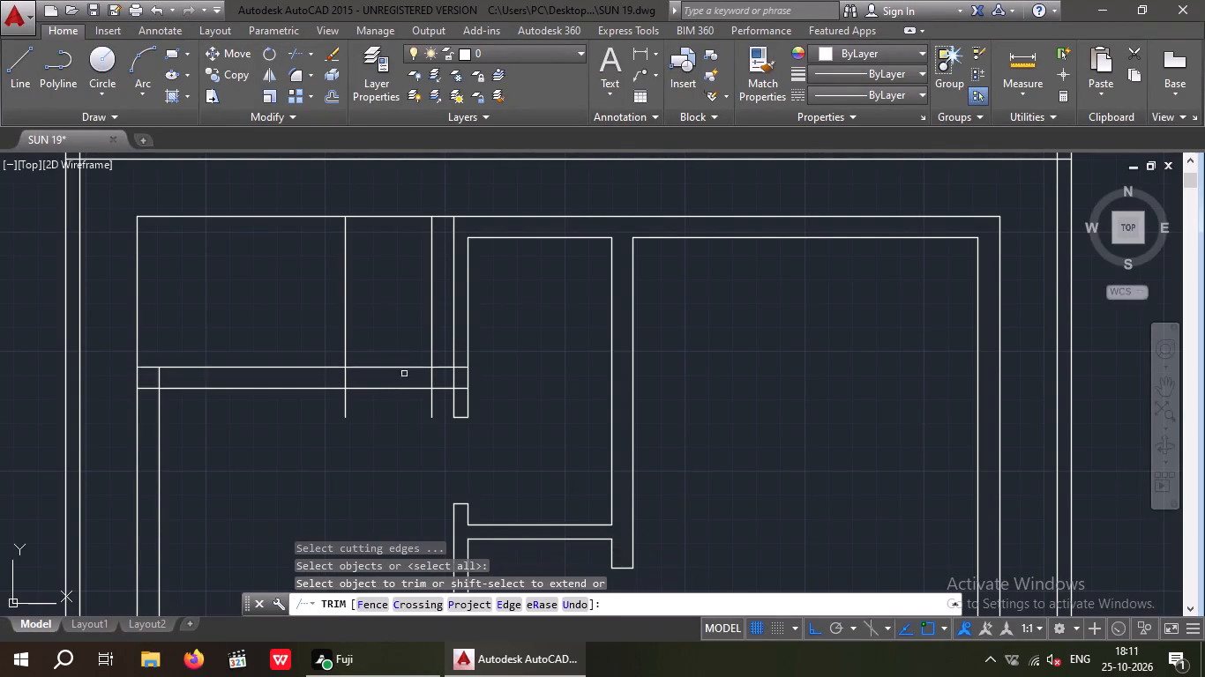
{"action": "scroll", "coordinate": [391, 422], "scroll_direction": "up", "scroll_amount": 2}
{"action": "left_click_drag", "start_coordinate": [516, 368], "coordinate": [328, 410]}
{"action": "left_click", "coordinate": [236, 419]}
{"action": "scroll", "coordinate": [243, 425], "scroll_direction": "down", "scroll_amount": 2}
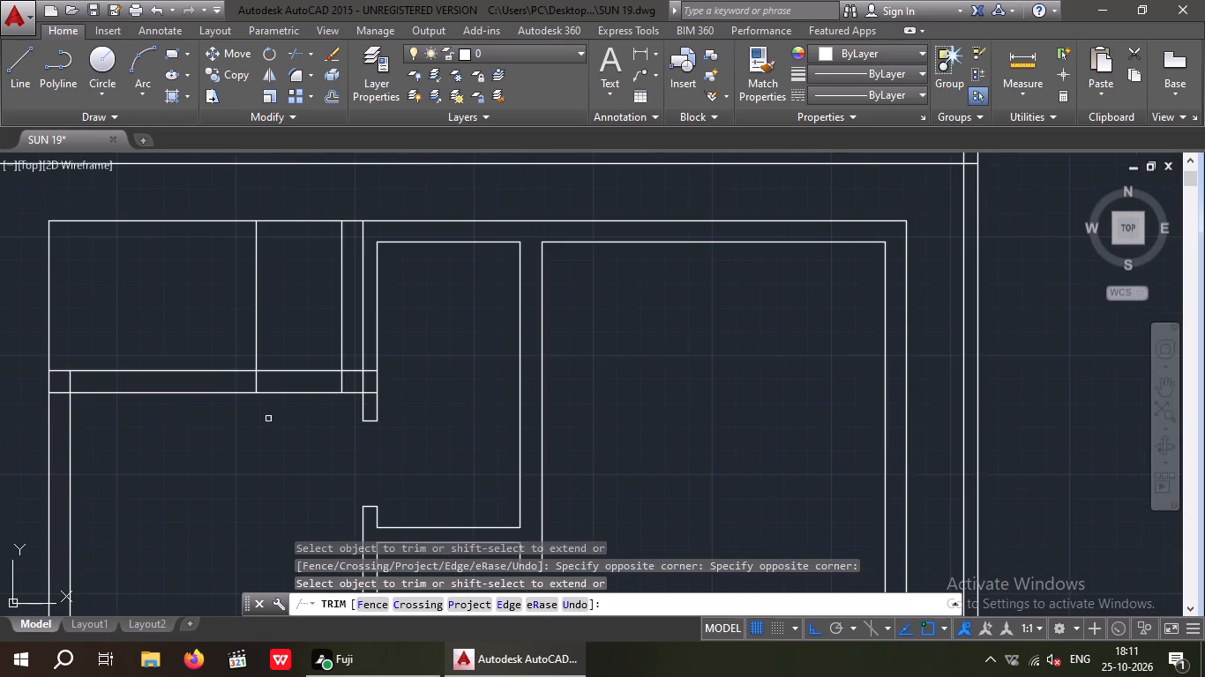
{"action": "scroll", "coordinate": [347, 338], "scroll_direction": "up", "scroll_amount": 2}
{"action": "left_click_drag", "start_coordinate": [349, 334], "coordinate": [221, 366]}
{"action": "left_click_drag", "start_coordinate": [55, 376], "coordinate": [65, 378]}
{"action": "scroll", "coordinate": [100, 357], "scroll_direction": "down", "scroll_amount": 2}
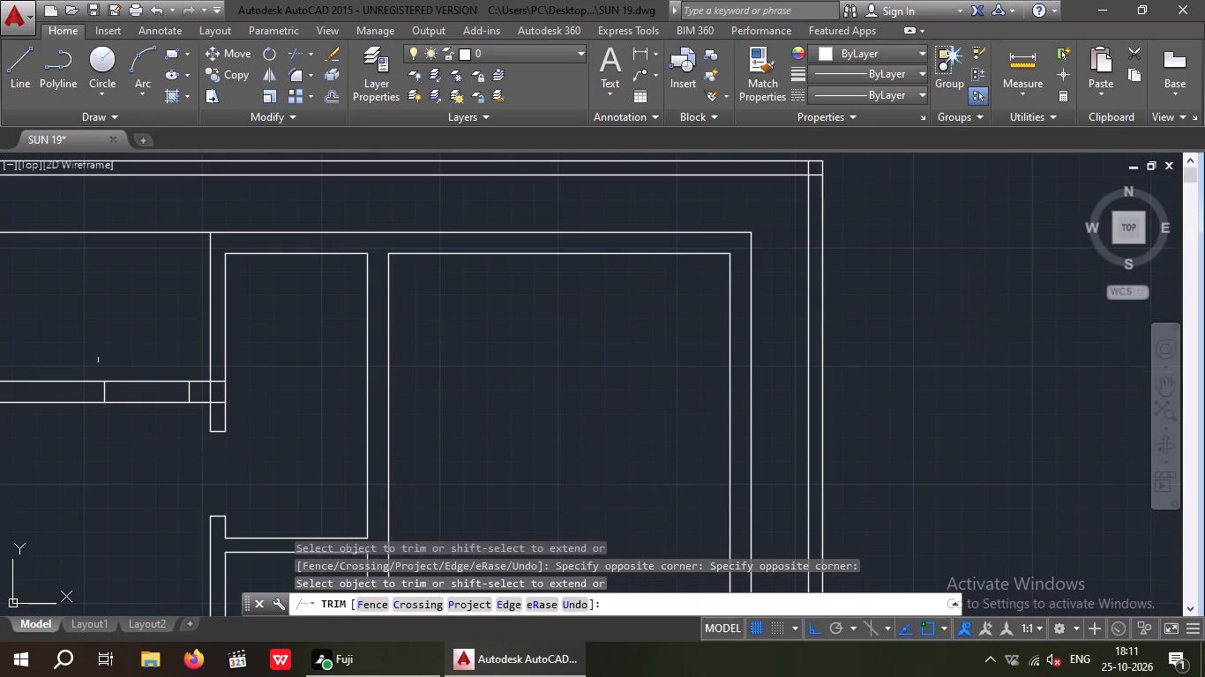
{"action": "left_click_drag", "start_coordinate": [164, 443], "coordinate": [129, 409]}
{"action": "left_click", "coordinate": [111, 344]}
Trim the overlapping lines where the upper-left horizontal wall's short stub meets the vertical partition.
{"action": "scroll", "coordinate": [198, 398], "scroll_direction": "up", "scroll_amount": 3}
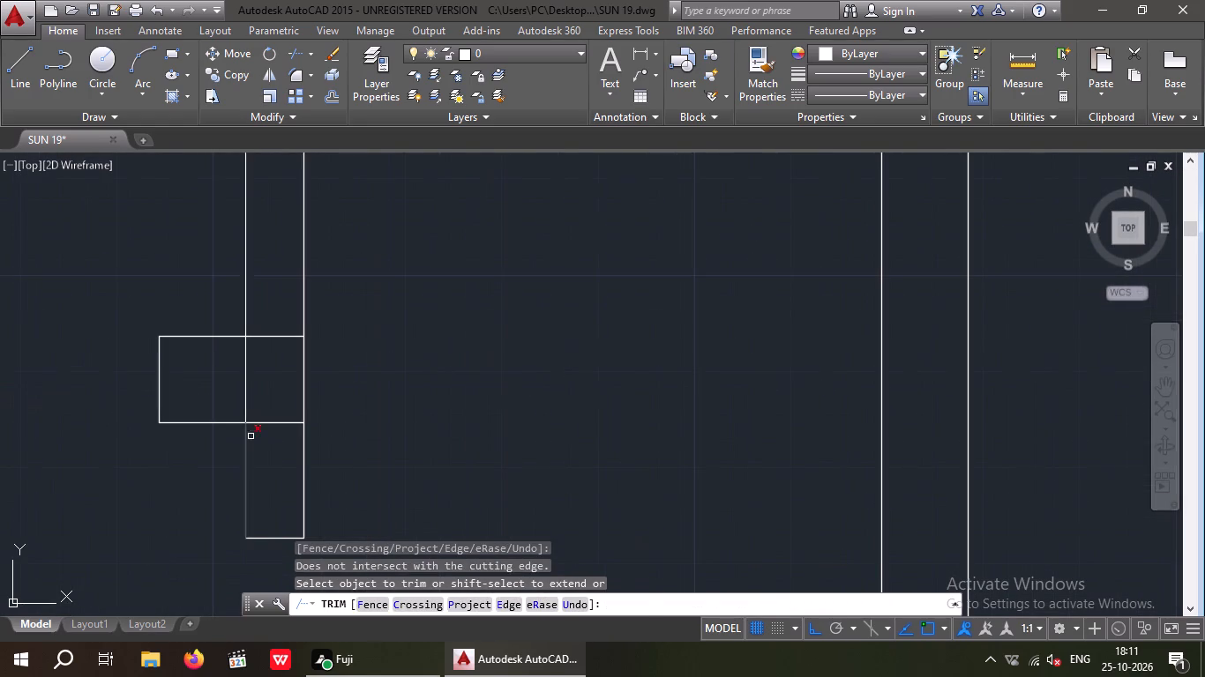
{"action": "left_click_drag", "start_coordinate": [278, 445], "coordinate": [269, 400]}
{"action": "left_click_drag", "start_coordinate": [265, 296], "coordinate": [268, 327]}
{"action": "left_click_drag", "start_coordinate": [261, 359], "coordinate": [206, 394]}
{"action": "left_click", "coordinate": [201, 391]}
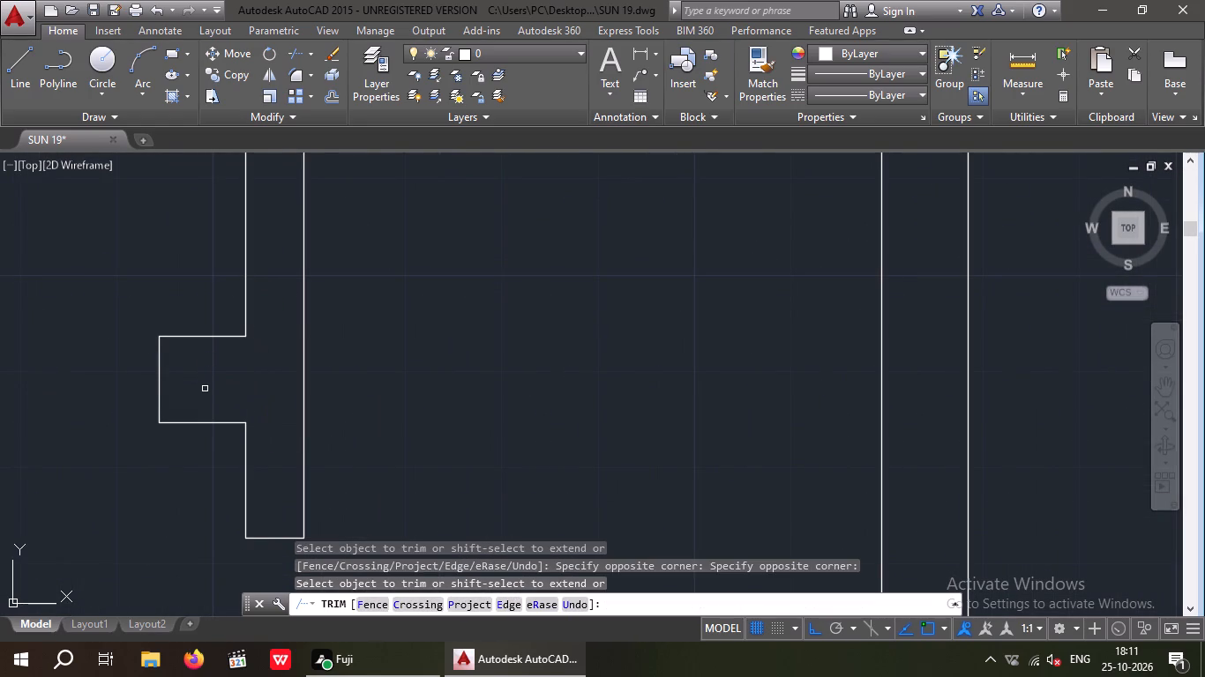
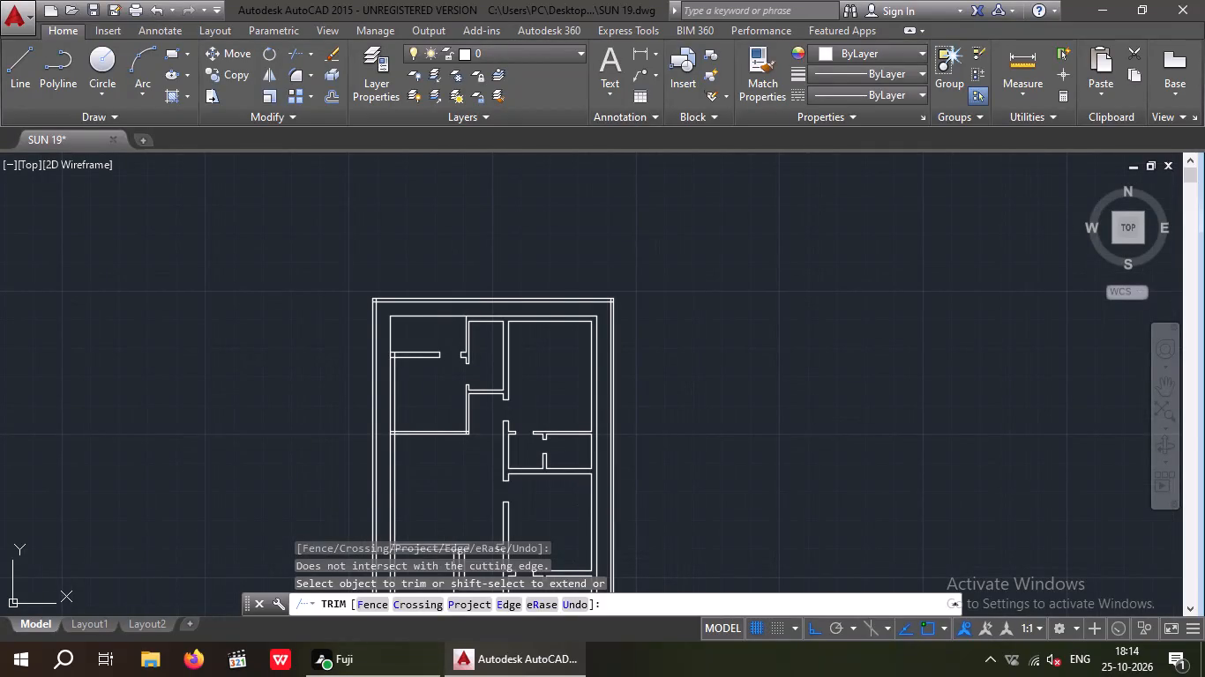
Offset the upper-left room's left wall inner line and its top wall's lower line 2'6" into the room.
{"action": "scroll", "coordinate": [457, 378], "scroll_direction": "up", "scroll_amount": 2}
{"action": "middle_click_drag", "start_coordinate": [456, 390], "coordinate": [468, 387]}
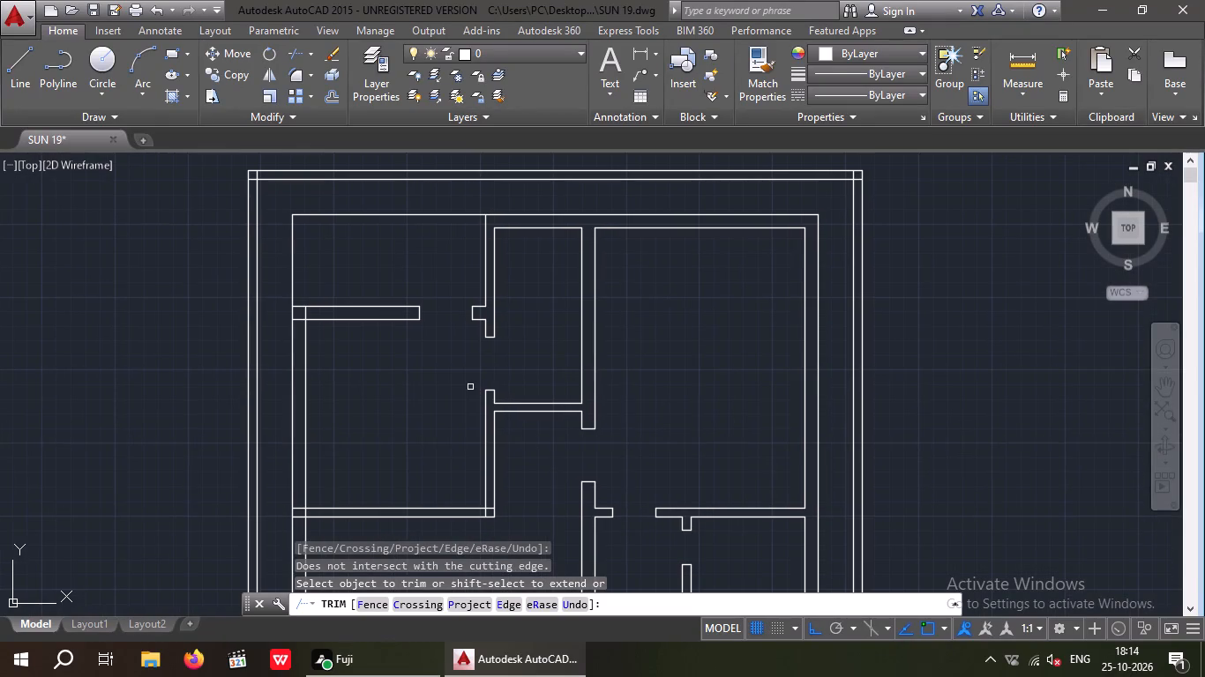
{"action": "key", "text": "Escape"}
{"action": "key", "text": "Escape"}
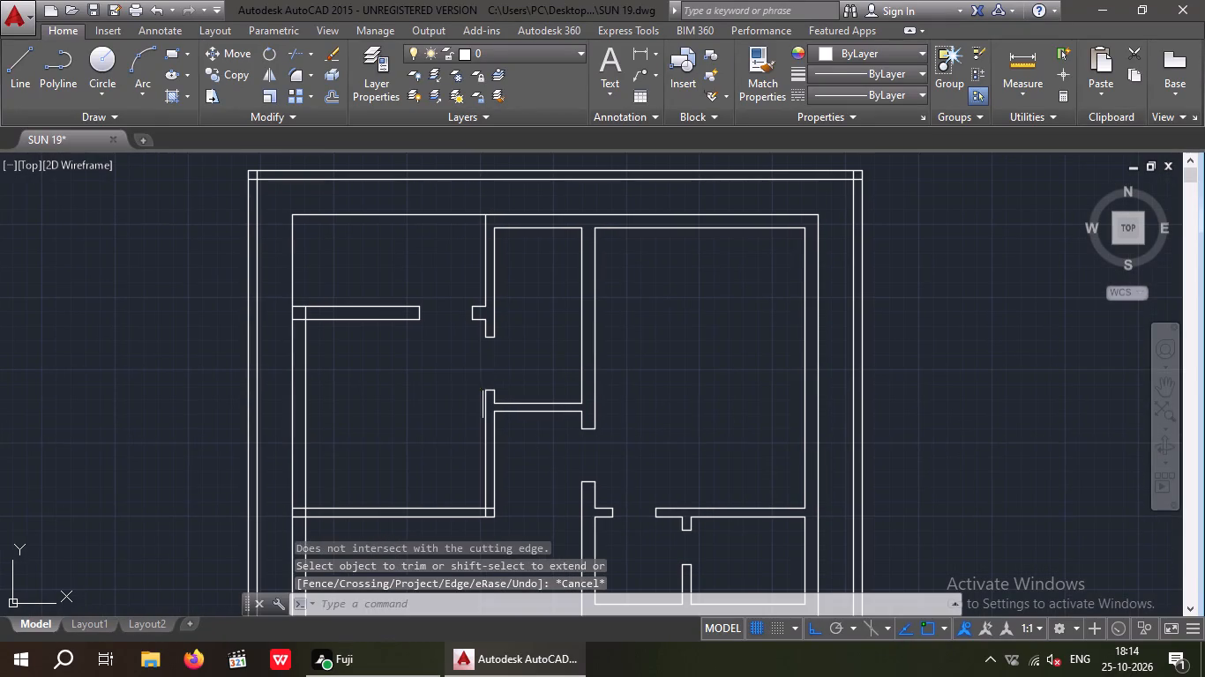
{"action": "key", "text": "o"}
{"action": "key", "text": "Escape"}
{"action": "key", "text": "Escape"}
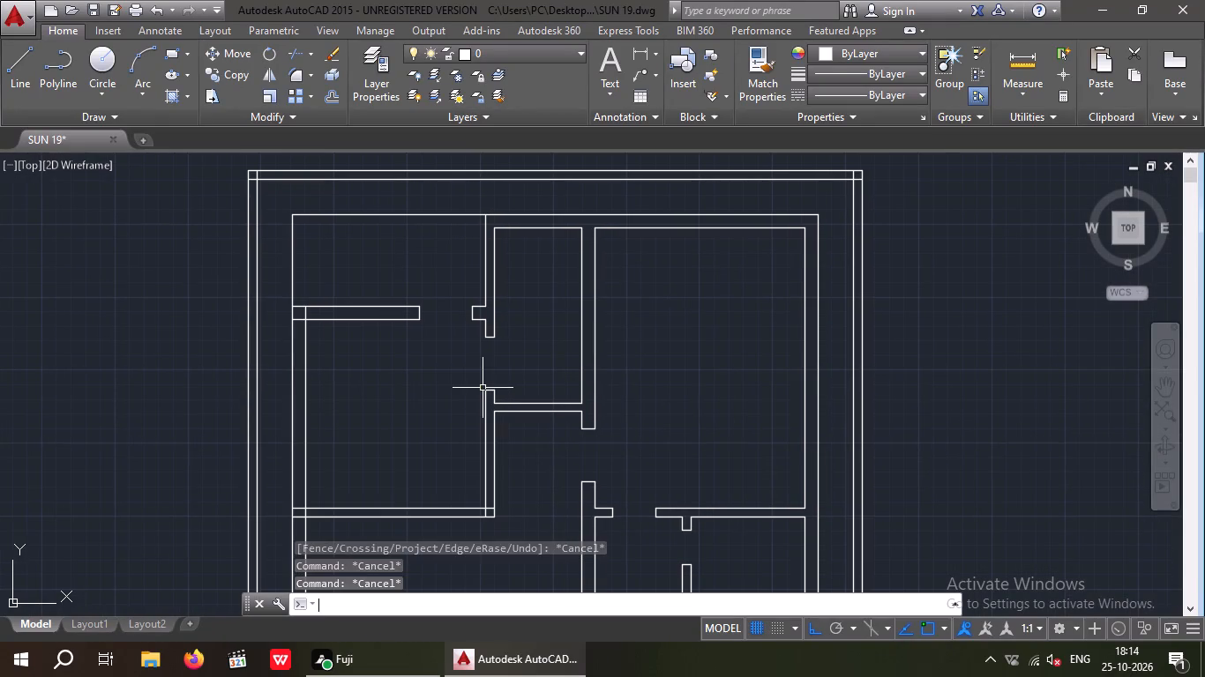
{"action": "key", "text": "o"}
{"action": "key", "text": "Return"}
{"action": "type", "text": "2'6\""}
{"action": "key", "text": "Return"}
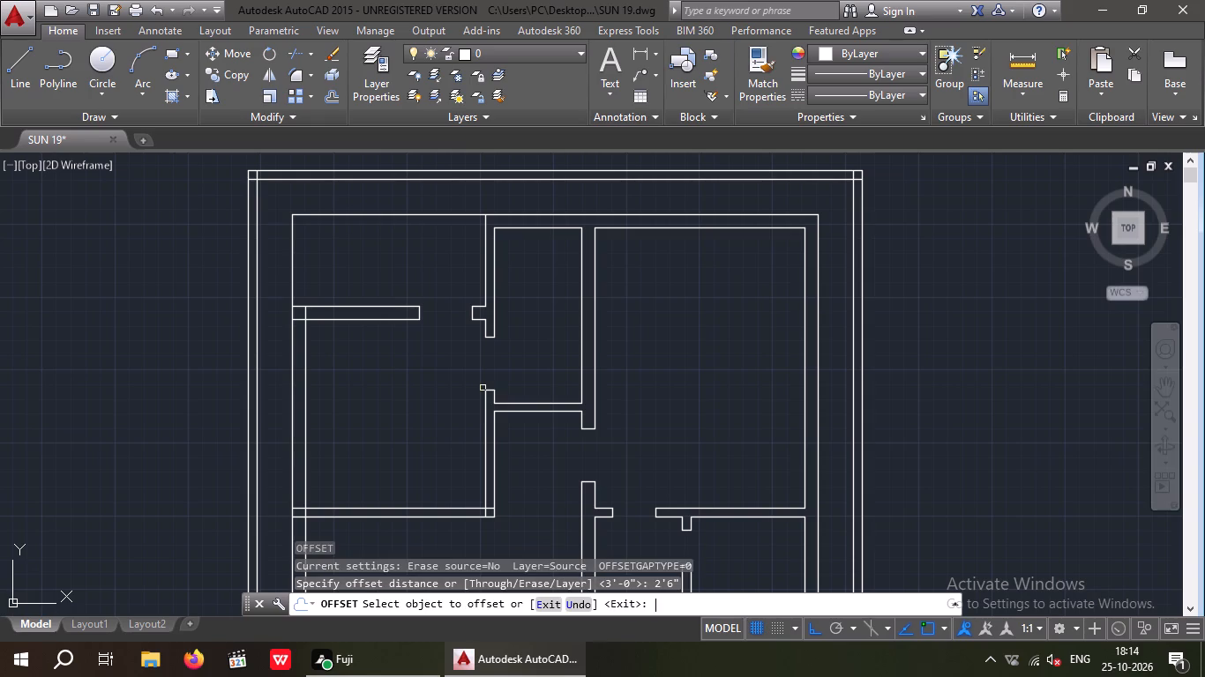
{"action": "left_click_drag", "start_coordinate": [306, 405], "coordinate": [325, 404]}
{"action": "left_click", "coordinate": [334, 403]}
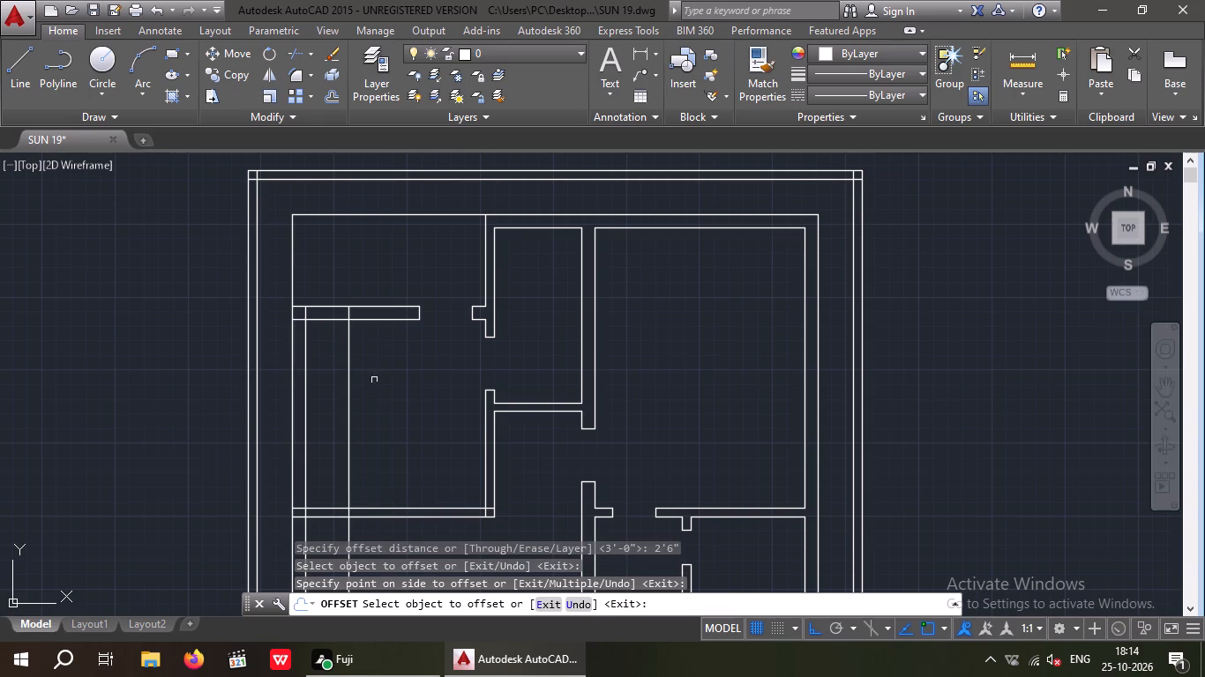
{"action": "left_click_drag", "start_coordinate": [376, 319], "coordinate": [379, 334]}
{"action": "left_click", "coordinate": [384, 354]}
{"action": "key", "text": "Escape"}
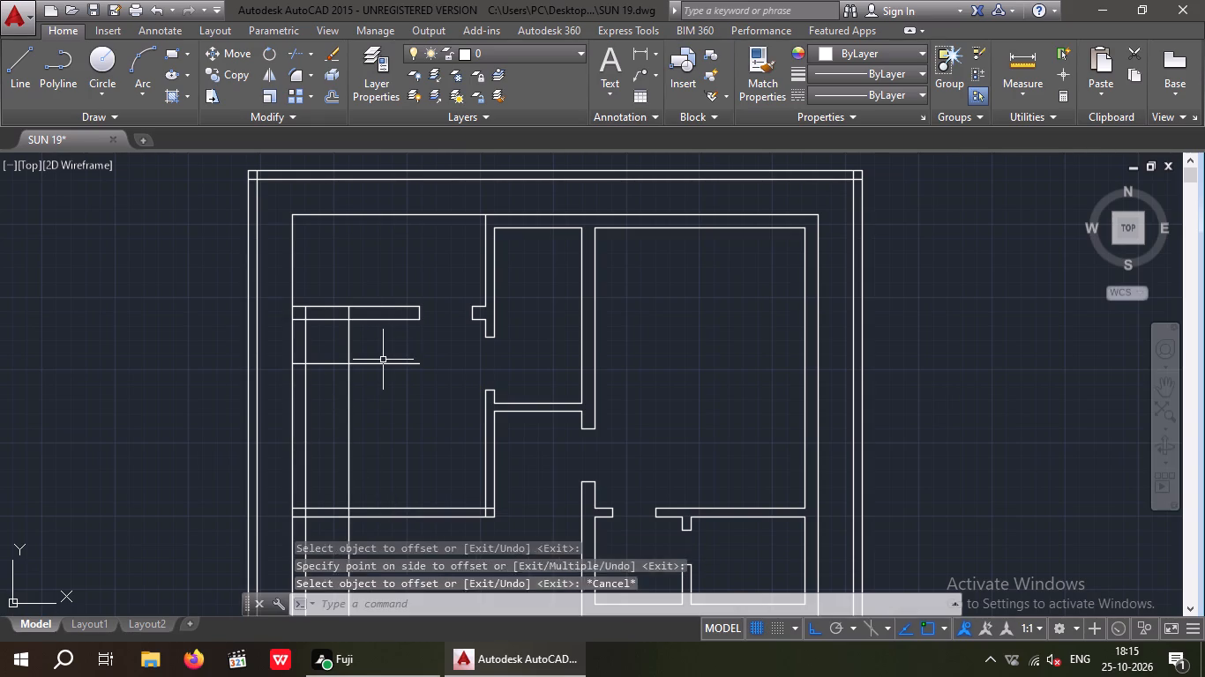
{"action": "key", "text": "Escape"}
{"action": "key", "text": "Escape"}
Extend the left door jamb line of the upper-left horizontal wall down to the horizontal offset line.
{"action": "key", "text": "e"}
{"action": "type", "text": "X"}
{"action": "key", "text": "space"}
{"action": "key", "text": "space"}
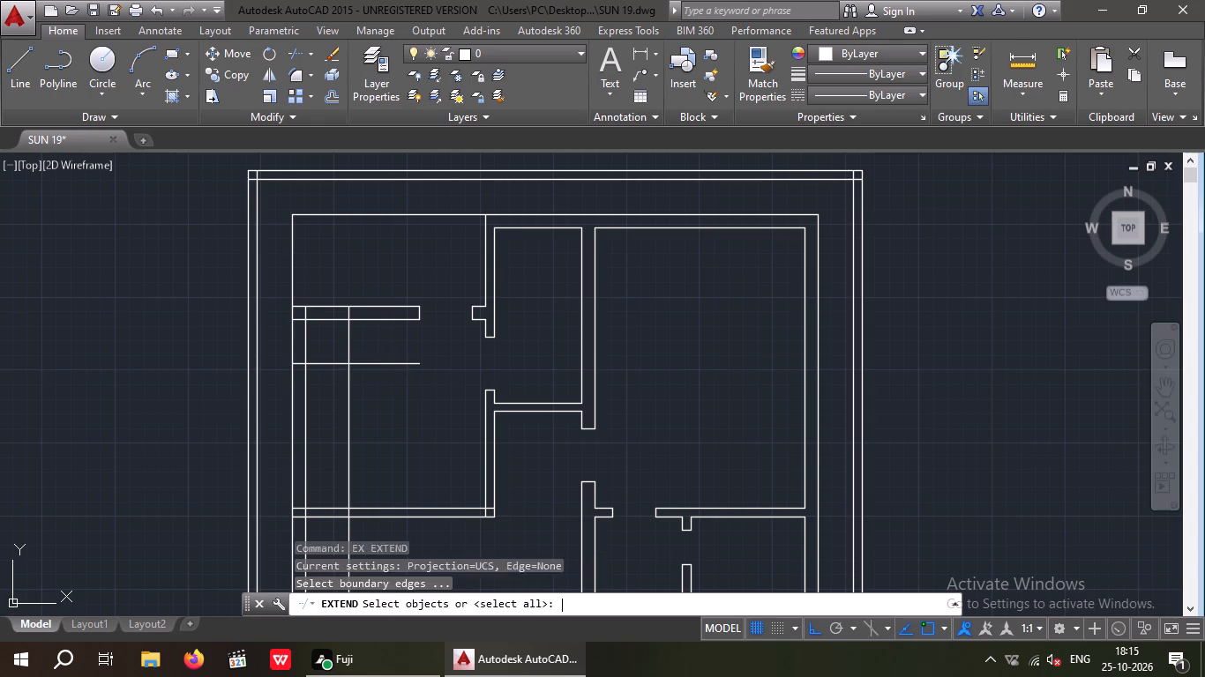
{"action": "left_click", "coordinate": [420, 314]}
{"action": "key", "text": "Escape"}
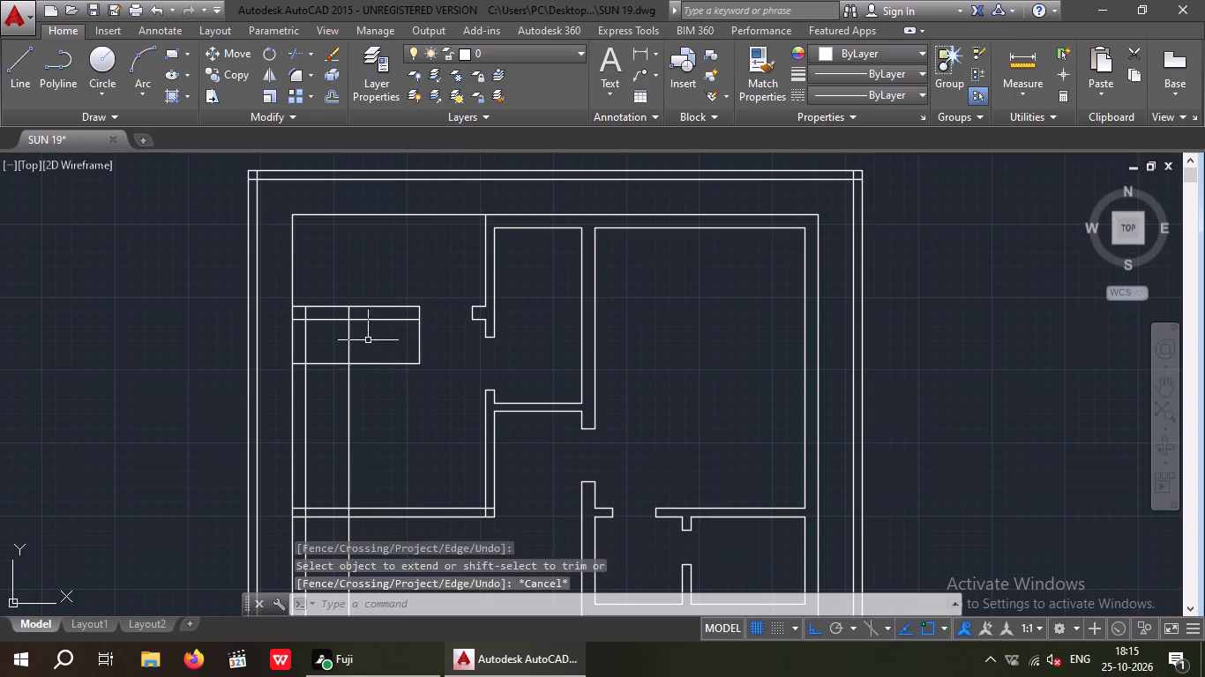
{"action": "key", "text": "Escape"}
Trim the vertical offset line back to the upper line of the horizontal wall that closes the room below.
{"action": "key", "text": "t"}
{"action": "key", "text": "r"}
{"action": "key", "text": "space"}
{"action": "key", "text": "space"}
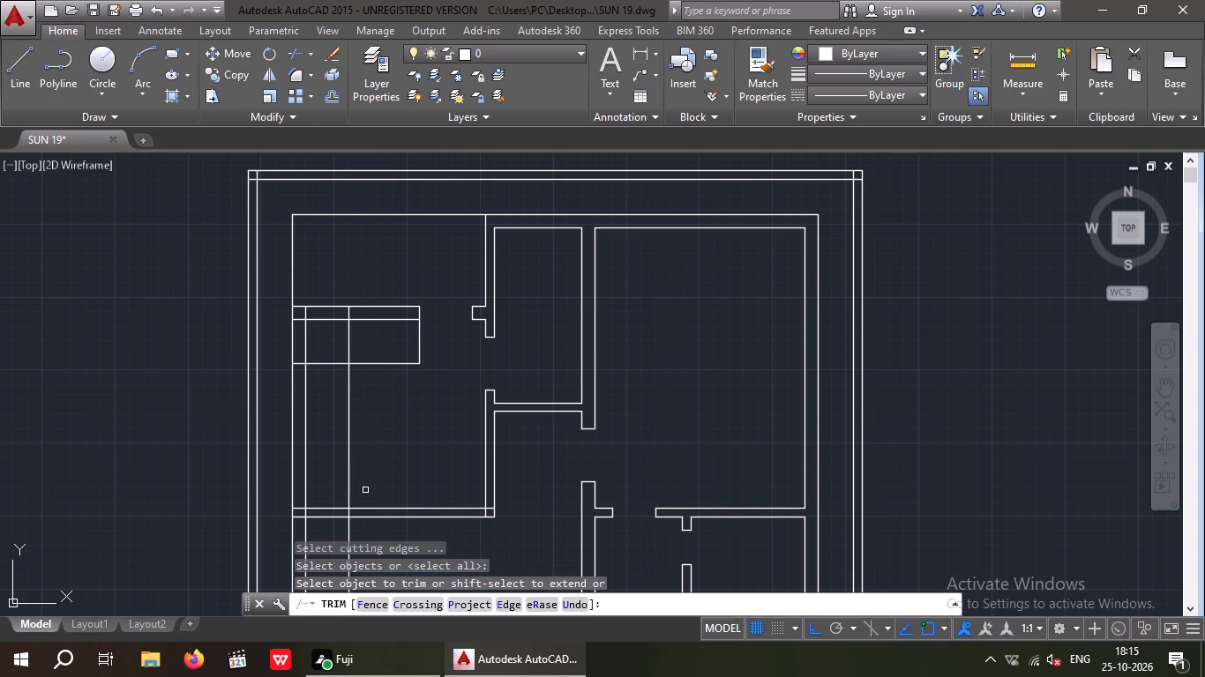
{"action": "middle_click_drag", "start_coordinate": [367, 487], "coordinate": [358, 407]}
{"action": "scroll", "coordinate": [333, 464], "scroll_direction": "up", "scroll_amount": 4}
{"action": "middle_click_drag", "start_coordinate": [357, 430], "coordinate": [375, 527]}
{"action": "scroll", "coordinate": [373, 420], "scroll_direction": "up", "scroll_amount": 5}
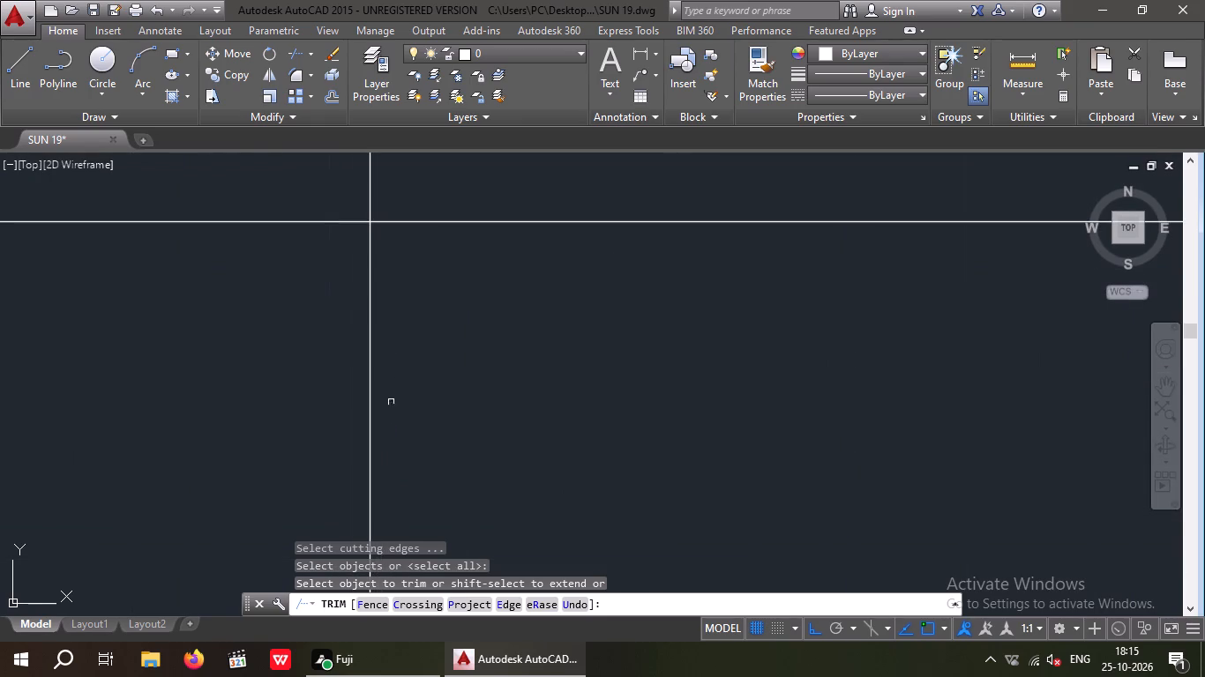
{"action": "scroll", "coordinate": [399, 333], "scroll_direction": "up", "scroll_amount": 2}
{"action": "left_click_drag", "start_coordinate": [398, 245], "coordinate": [236, 364]}
{"action": "left_click_drag", "start_coordinate": [231, 383], "coordinate": [243, 387]}
{"action": "middle_click_drag", "start_coordinate": [297, 402], "coordinate": [363, 562]}
{"action": "scroll", "coordinate": [355, 536], "scroll_direction": "down", "scroll_amount": 1}
{"action": "left_click_drag", "start_coordinate": [429, 435], "coordinate": [331, 487]}
{"action": "left_click", "coordinate": [329, 489]}
{"action": "scroll", "coordinate": [359, 456], "scroll_direction": "down", "scroll_amount": 5}
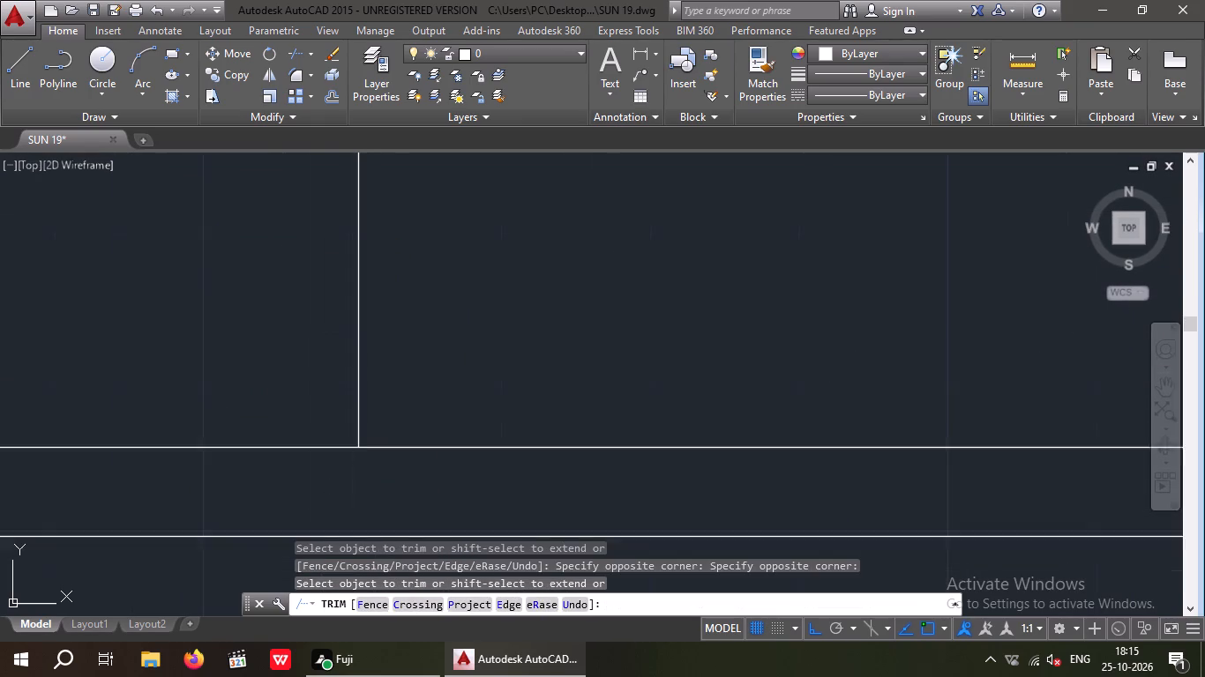
{"action": "scroll", "coordinate": [353, 467], "scroll_direction": "down", "scroll_amount": 2}
Trim the offset lines out of the top and left walls and at their crossing to form an L-shaped counter.
{"action": "middle_click_drag", "start_coordinate": [525, 369], "coordinate": [530, 381]}
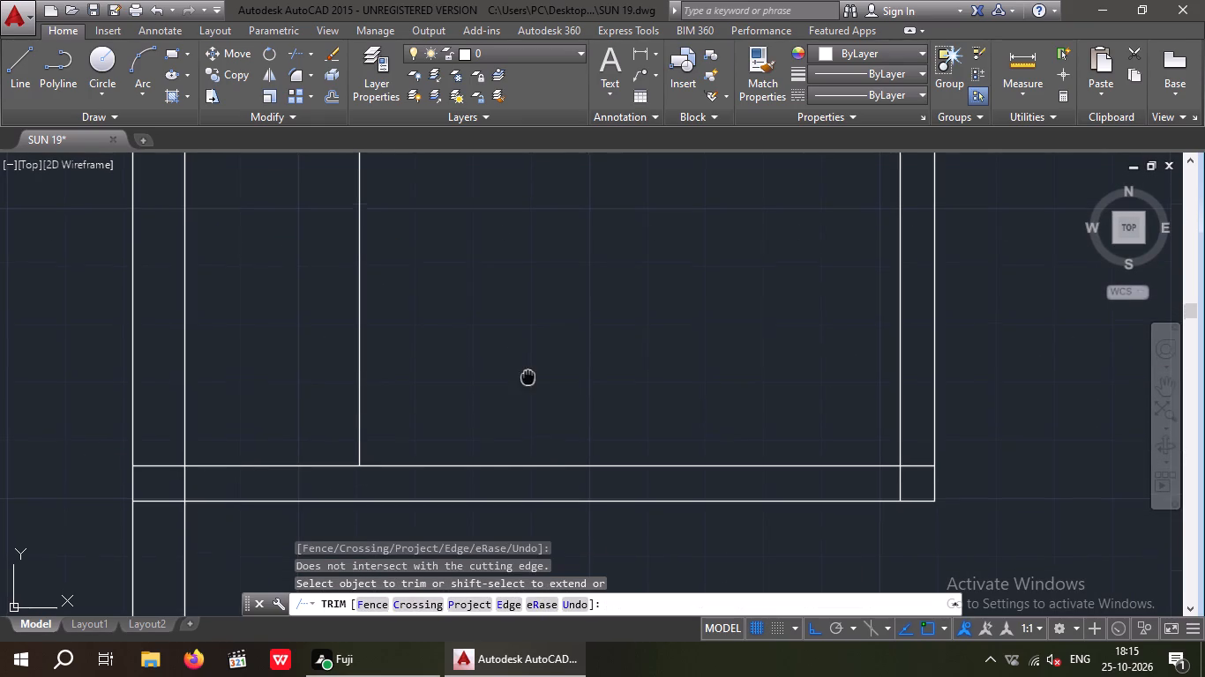
{"action": "middle_click_drag", "start_coordinate": [530, 381], "coordinate": [531, 484]}
{"action": "scroll", "coordinate": [520, 264], "scroll_direction": "down", "scroll_amount": 2}
{"action": "middle_click_drag", "start_coordinate": [510, 293], "coordinate": [522, 450]}
{"action": "scroll", "coordinate": [463, 236], "scroll_direction": "up", "scroll_amount": 2}
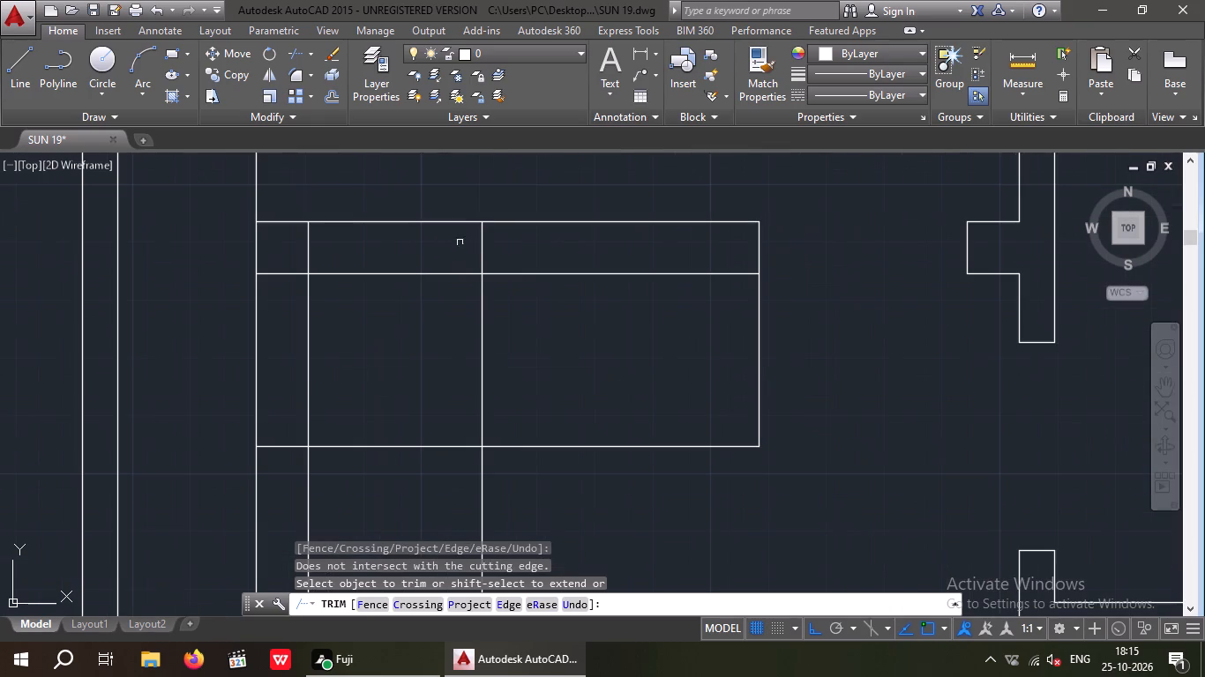
{"action": "left_click_drag", "start_coordinate": [498, 239], "coordinate": [473, 248]}
{"action": "left_click", "coordinate": [468, 249]}
{"action": "scroll", "coordinate": [473, 242], "scroll_direction": "down", "scroll_amount": 1}
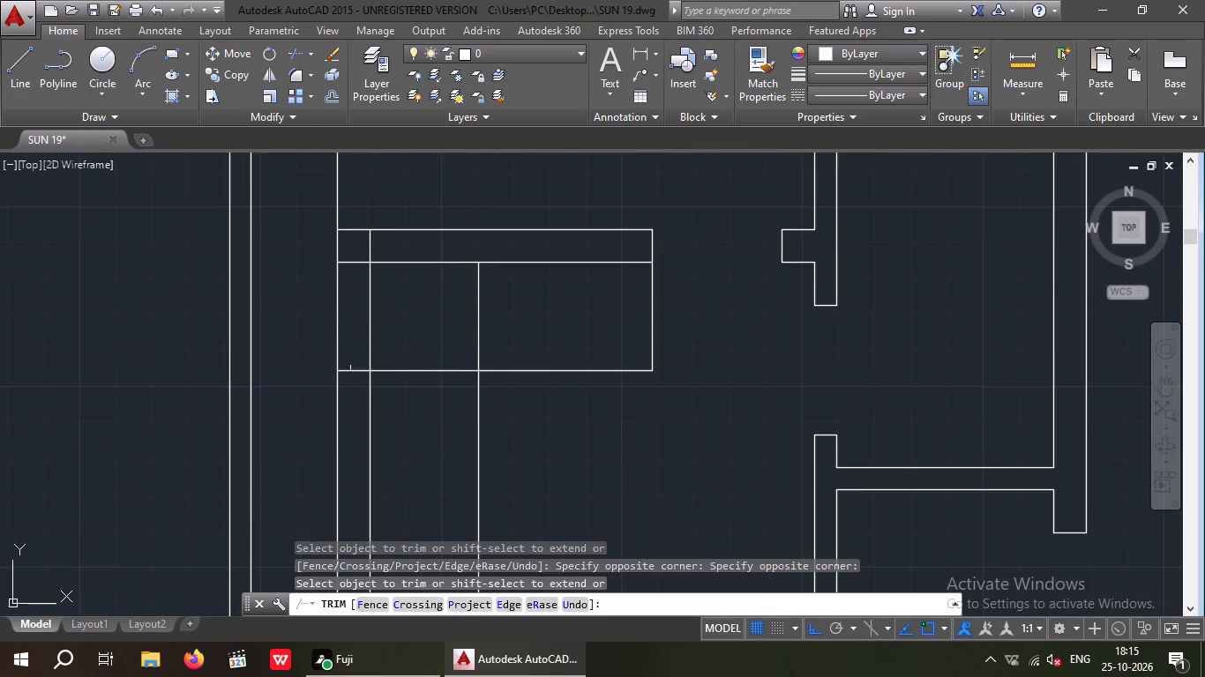
{"action": "scroll", "coordinate": [353, 368], "scroll_direction": "up", "scroll_amount": 2}
{"action": "left_click_drag", "start_coordinate": [353, 403], "coordinate": [347, 370]}
{"action": "left_click", "coordinate": [348, 335]}
{"action": "scroll", "coordinate": [348, 332], "scroll_direction": "down", "scroll_amount": 3}
{"action": "left_click_drag", "start_coordinate": [404, 375], "coordinate": [398, 364]}
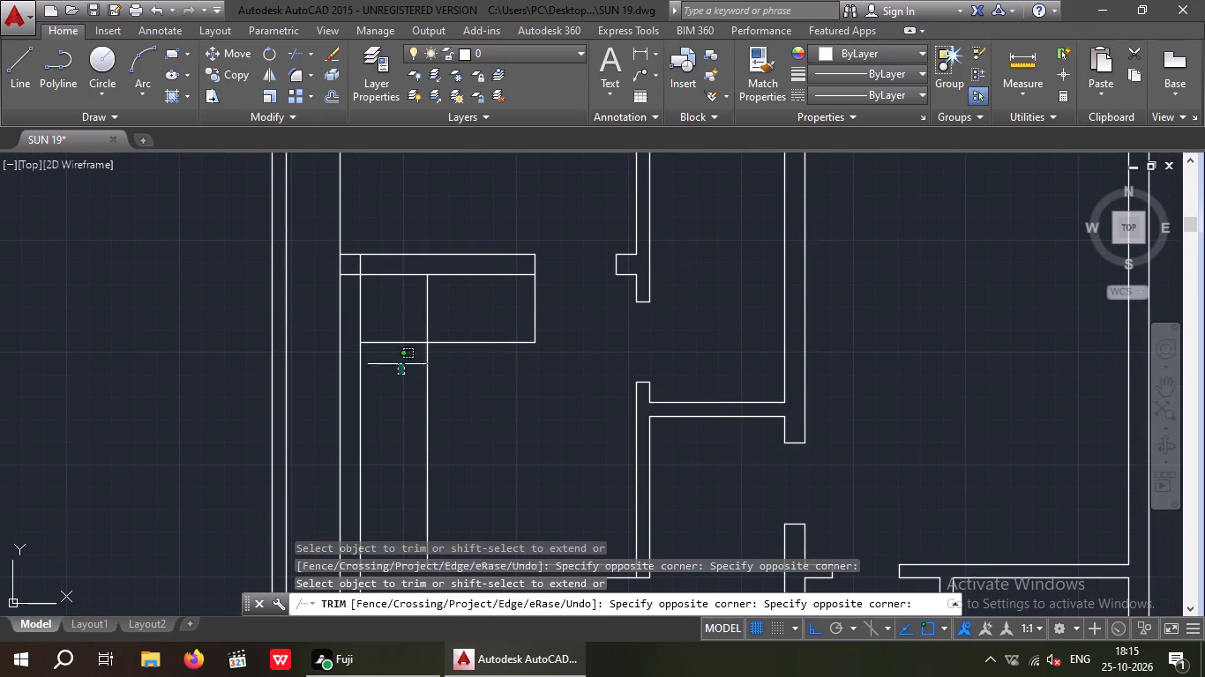
{"action": "left_click_drag", "start_coordinate": [398, 364], "coordinate": [388, 338]}
{"action": "left_click", "coordinate": [386, 315]}
{"action": "left_click_drag", "start_coordinate": [453, 294], "coordinate": [402, 319]}
{"action": "left_click", "coordinate": [399, 319]}
{"action": "scroll", "coordinate": [403, 322], "scroll_direction": "down", "scroll_amount": 3}
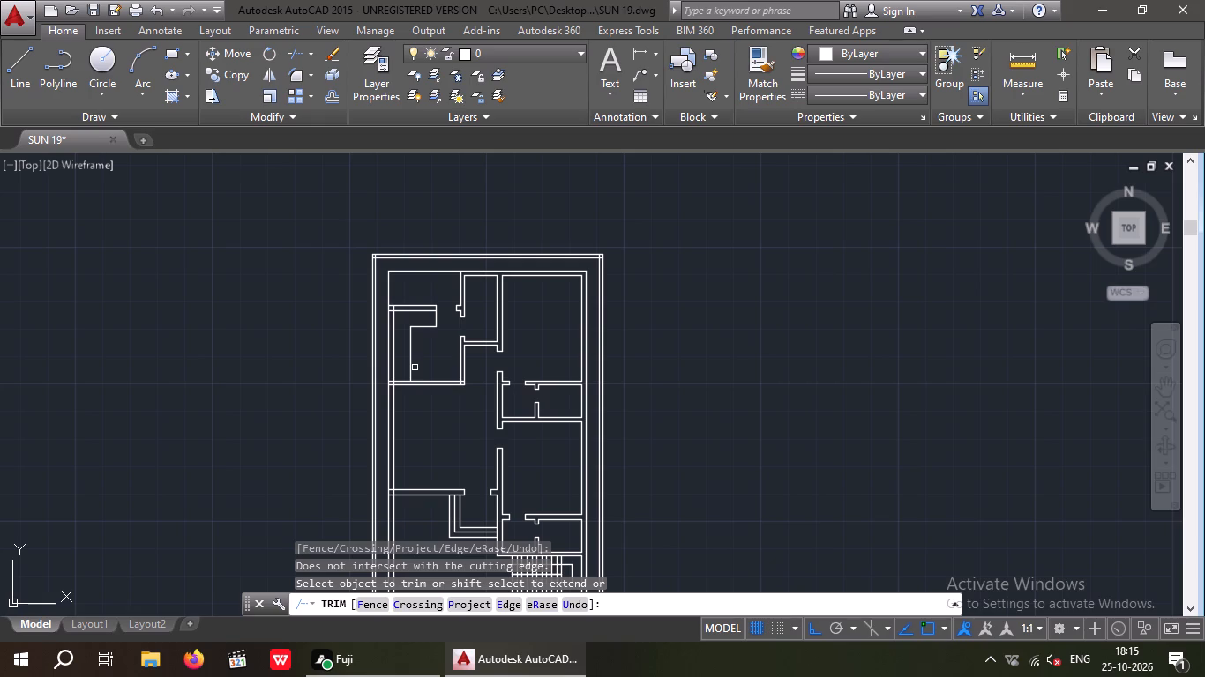
Trim the overlapping lines where the upper-left horizontal wall meets the left outer wall.
{"action": "scroll", "coordinate": [396, 304], "scroll_direction": "up", "scroll_amount": 5}
{"action": "left_click_drag", "start_coordinate": [352, 341], "coordinate": [321, 350]}
{"action": "left_click", "coordinate": [321, 350]}
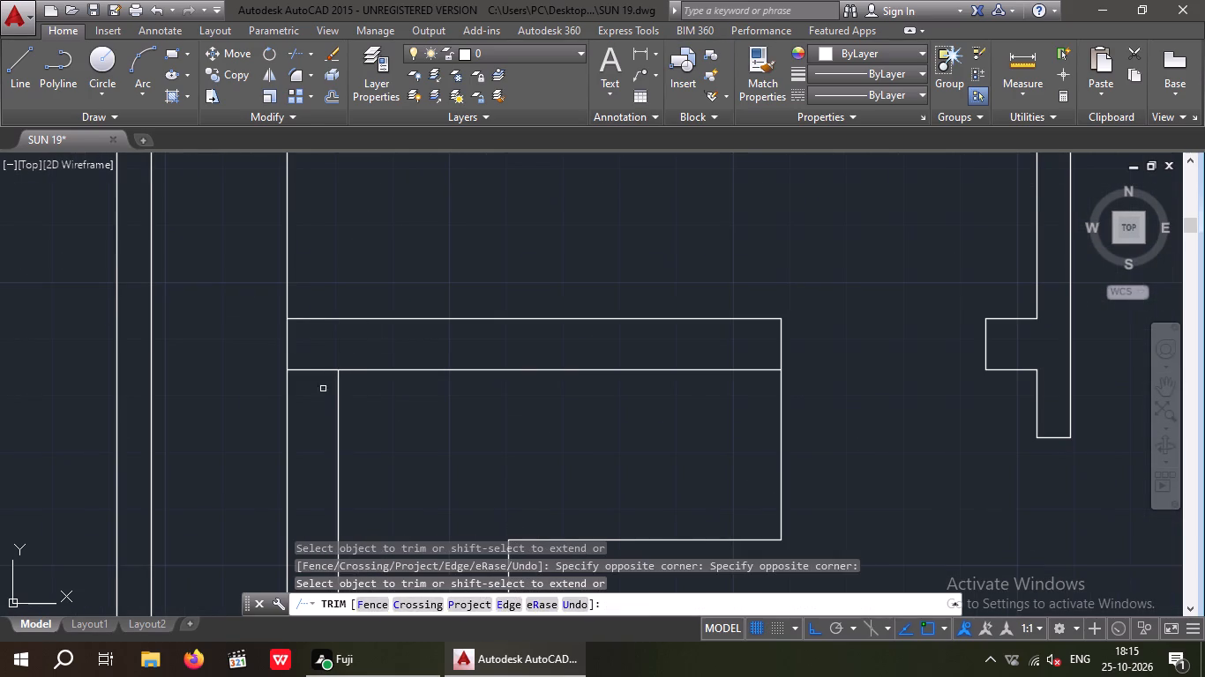
{"action": "left_click_drag", "start_coordinate": [323, 389], "coordinate": [311, 363]}
{"action": "left_click", "coordinate": [310, 343]}
{"action": "scroll", "coordinate": [311, 347], "scroll_direction": "down", "scroll_amount": 3}
Trim the overlapping lines where the horizontal wall below the counter room meets the left outer wall.
{"action": "middle_click_drag", "start_coordinate": [360, 384], "coordinate": [372, 309]}
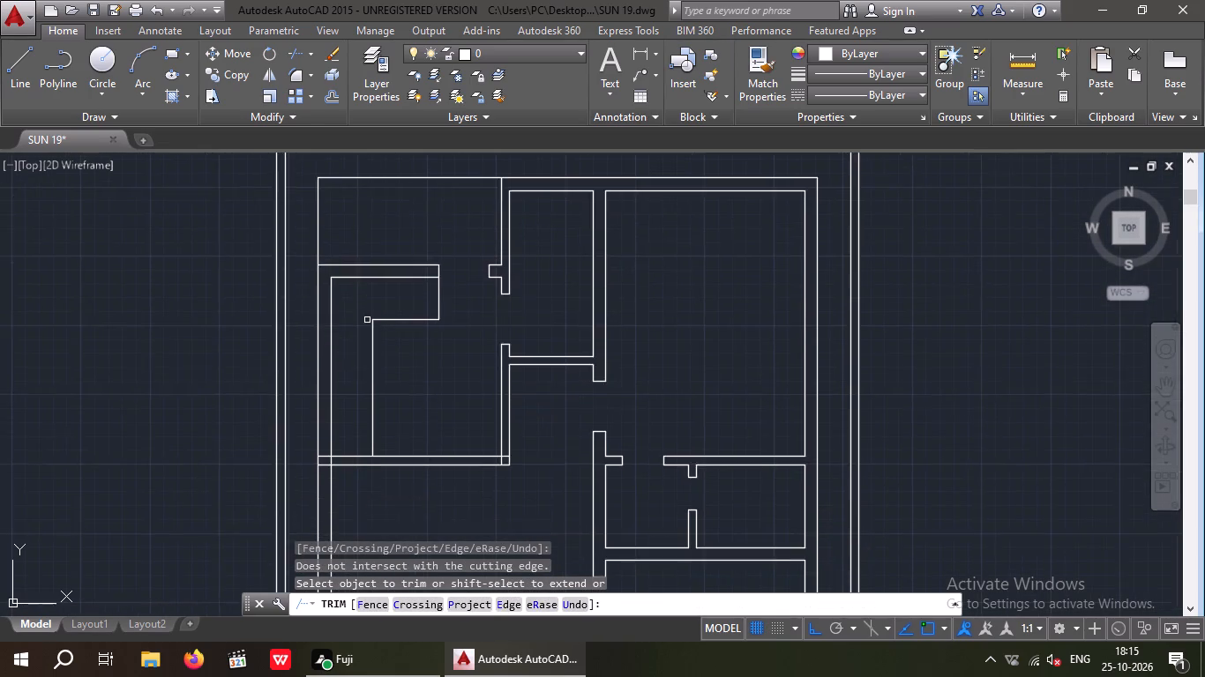
{"action": "scroll", "coordinate": [364, 329], "scroll_direction": "down", "scroll_amount": 1}
{"action": "scroll", "coordinate": [340, 417], "scroll_direction": "up", "scroll_amount": 3}
{"action": "left_click_drag", "start_coordinate": [335, 421], "coordinate": [321, 385]}
{"action": "left_click", "coordinate": [321, 361]}
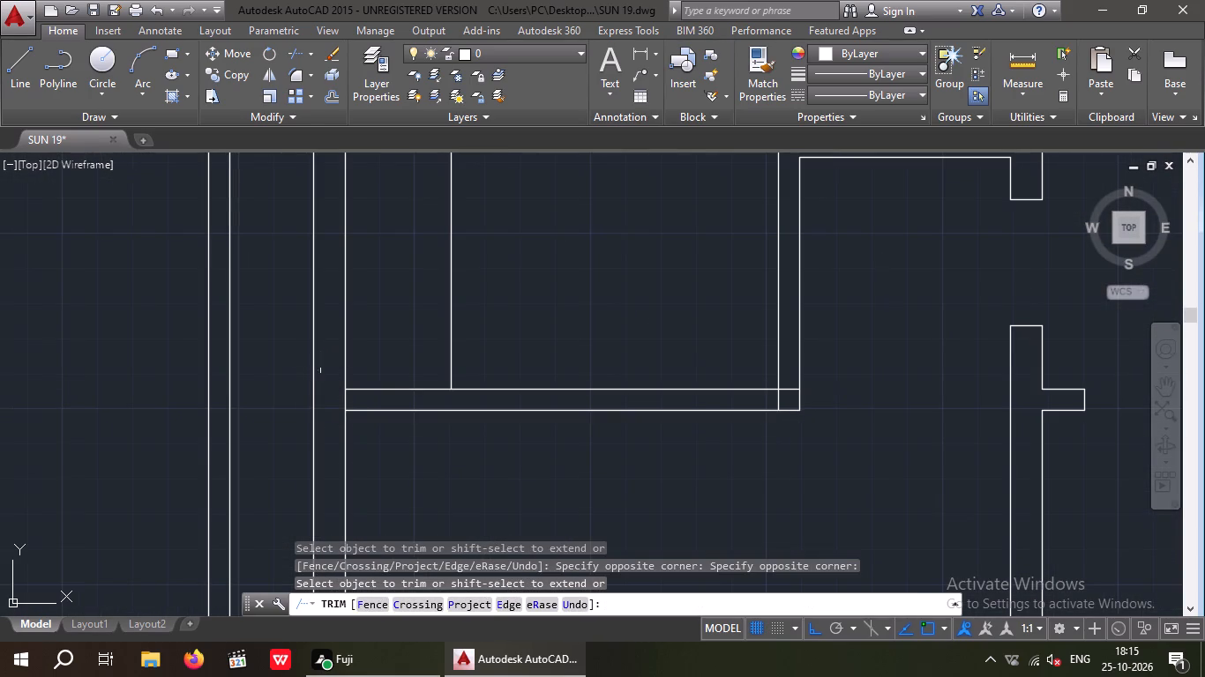
{"action": "scroll", "coordinate": [342, 395], "scroll_direction": "up", "scroll_amount": 3}
{"action": "left_click_drag", "start_coordinate": [355, 401], "coordinate": [293, 428]}
{"action": "left_click", "coordinate": [302, 424]}
{"action": "scroll", "coordinate": [318, 407], "scroll_direction": "down", "scroll_amount": 1}
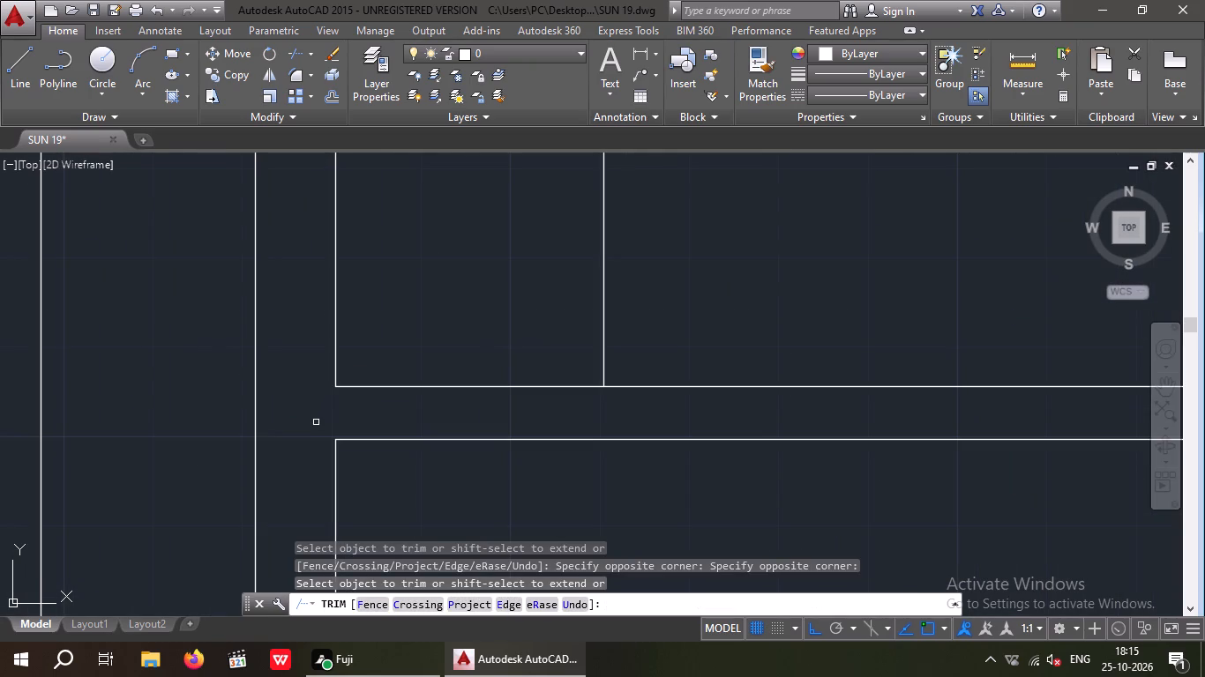
{"action": "scroll", "coordinate": [509, 460], "scroll_direction": "down", "scroll_amount": 3}
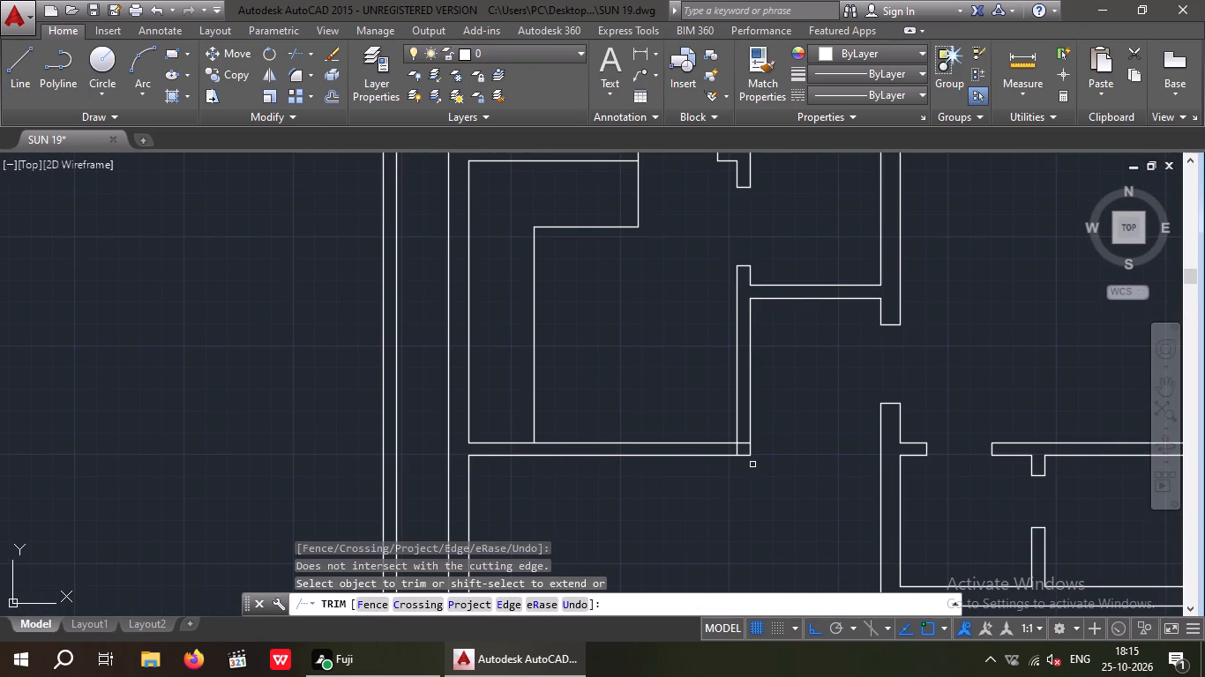
Extend the lower line of the short horizontal partition to the left line of the adjoining vertical partition.
{"action": "key", "text": "Escape"}
{"action": "key", "text": "Escape"}
{"action": "key", "text": "e"}
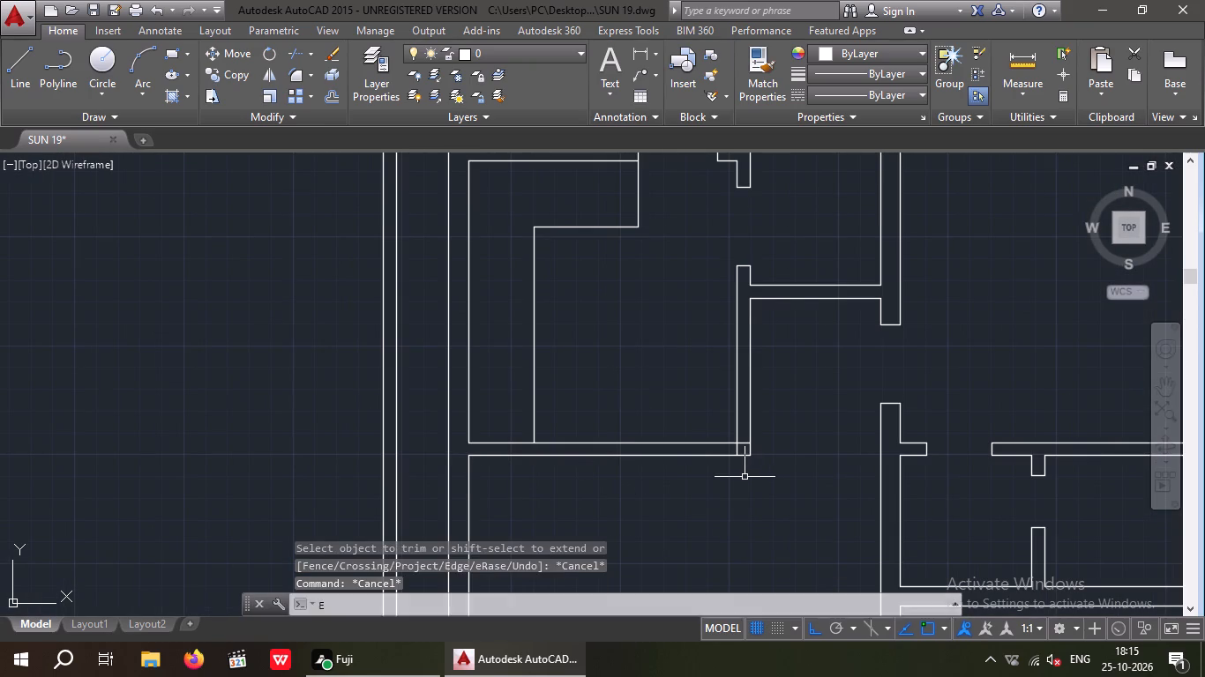
{"action": "key", "text": "x"}
{"action": "key", "text": "space"}
{"action": "key", "text": "space"}
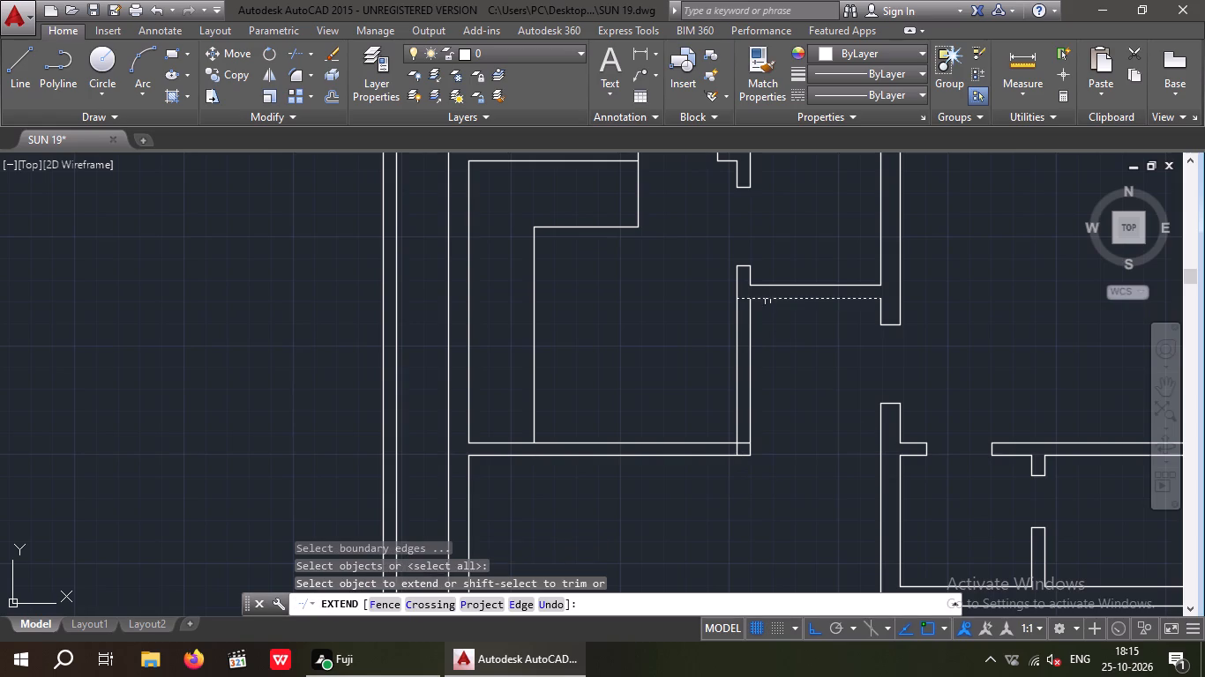
{"action": "left_click", "coordinate": [767, 301]}
{"action": "key", "text": "Escape"}
{"action": "key", "text": "Escape"}
Trim away the vertical partition lines below the short horizontal partition and erase the leftover line in the lower wall's end.
{"action": "key", "text": "t"}
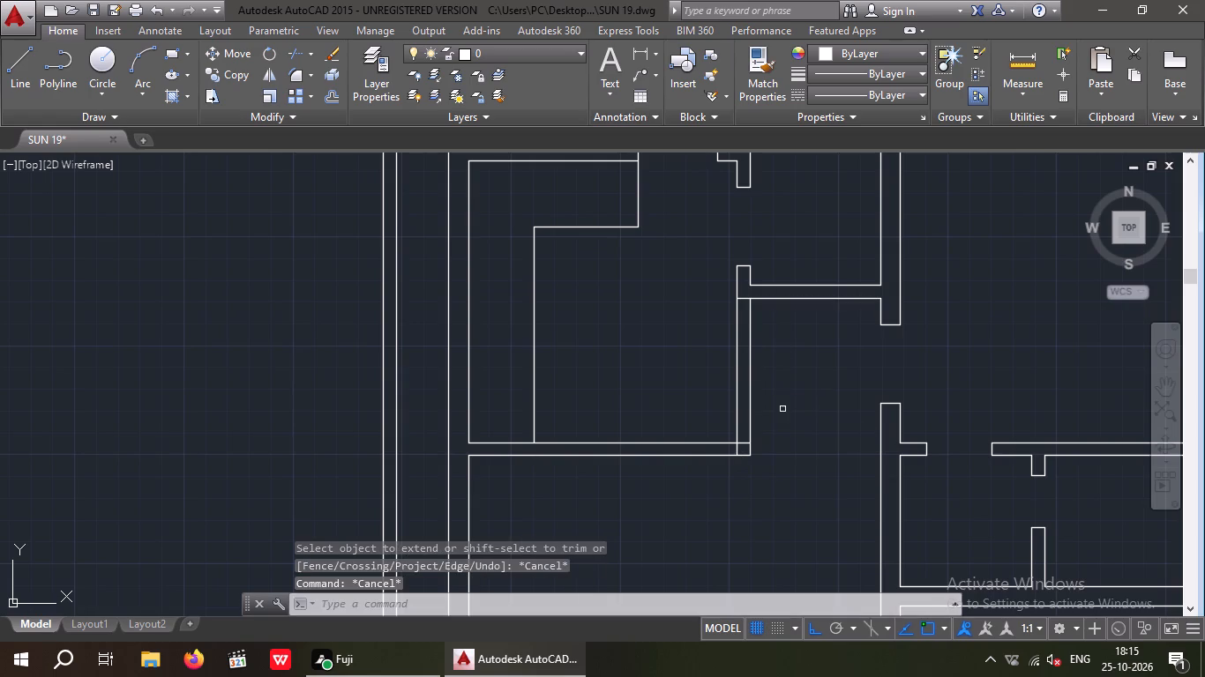
{"action": "key", "text": "r"}
{"action": "key", "text": "space"}
{"action": "key", "text": "space"}
{"action": "left_click_drag", "start_coordinate": [784, 350], "coordinate": [691, 372]}
{"action": "left_click", "coordinate": [691, 372]}
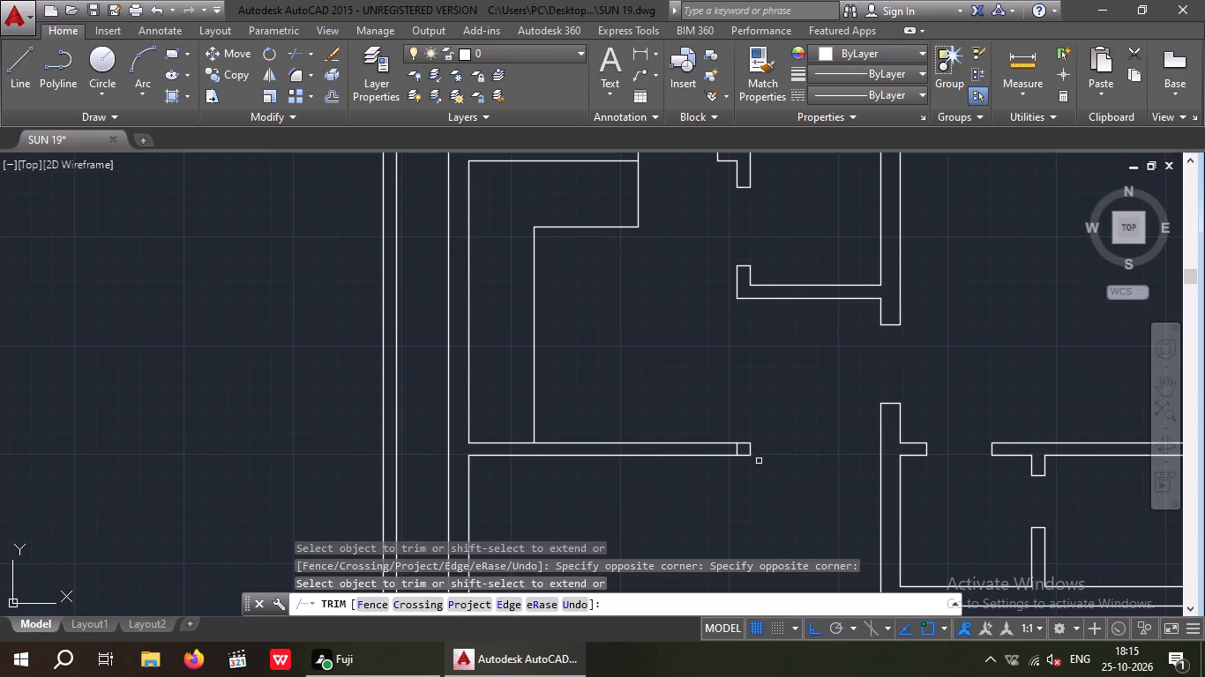
{"action": "key", "text": "Escape"}
{"action": "scroll", "coordinate": [741, 453], "scroll_direction": "up", "scroll_amount": 3}
{"action": "left_click_drag", "start_coordinate": [743, 446], "coordinate": [695, 460]}
{"action": "left_click", "coordinate": [692, 461]}
{"action": "key", "text": "Delete"}
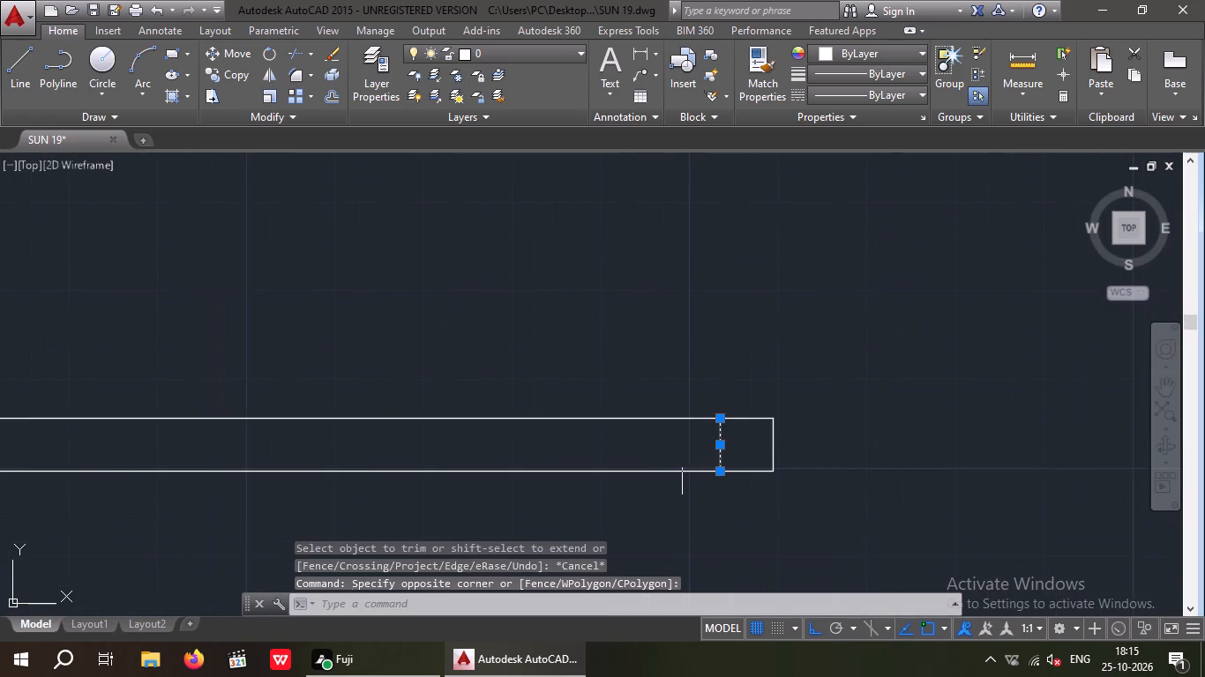
Trim the overlapping lines where the horizontal wall above the L-shaped steps meets the left outer wall.
{"action": "scroll", "coordinate": [662, 449], "scroll_direction": "down", "scroll_amount": 4}
{"action": "middle_click_drag", "start_coordinate": [662, 465], "coordinate": [618, 409]}
{"action": "scroll", "coordinate": [614, 406], "scroll_direction": "down", "scroll_amount": 1}
{"action": "middle_click_drag", "start_coordinate": [621, 464], "coordinate": [572, 376]}
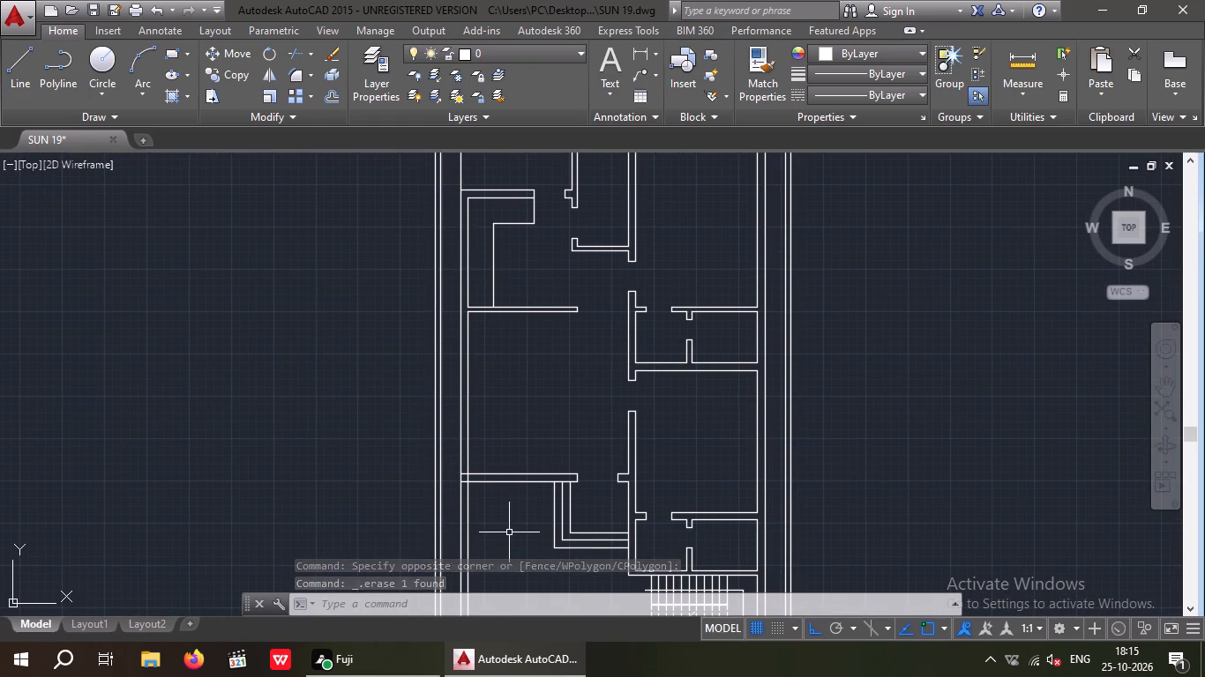
{"action": "key", "text": "Escape"}
{"action": "key", "text": "Escape"}
{"action": "key", "text": "t"}
{"action": "key", "text": "r"}
{"action": "key", "text": "space"}
{"action": "key", "text": "space"}
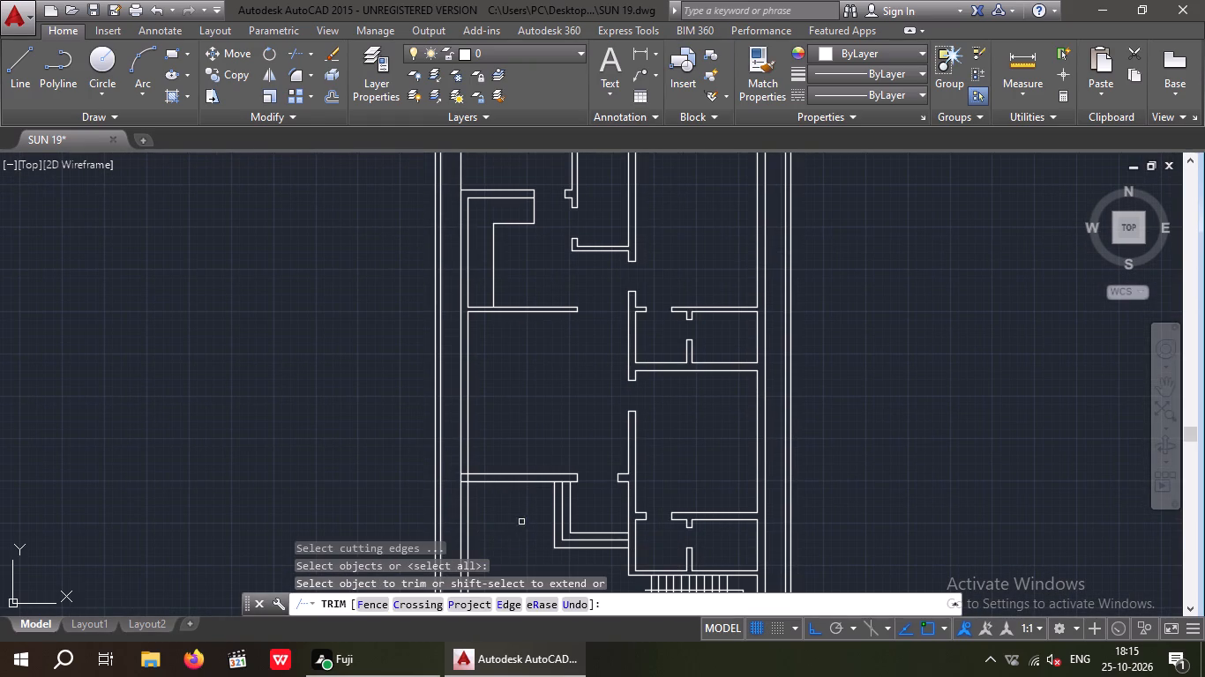
{"action": "scroll", "coordinate": [465, 484], "scroll_direction": "up", "scroll_amount": 4}
{"action": "left_click_drag", "start_coordinate": [458, 499], "coordinate": [429, 439]}
{"action": "left_click", "coordinate": [422, 397]}
{"action": "left_click_drag", "start_coordinate": [490, 456], "coordinate": [462, 468]}
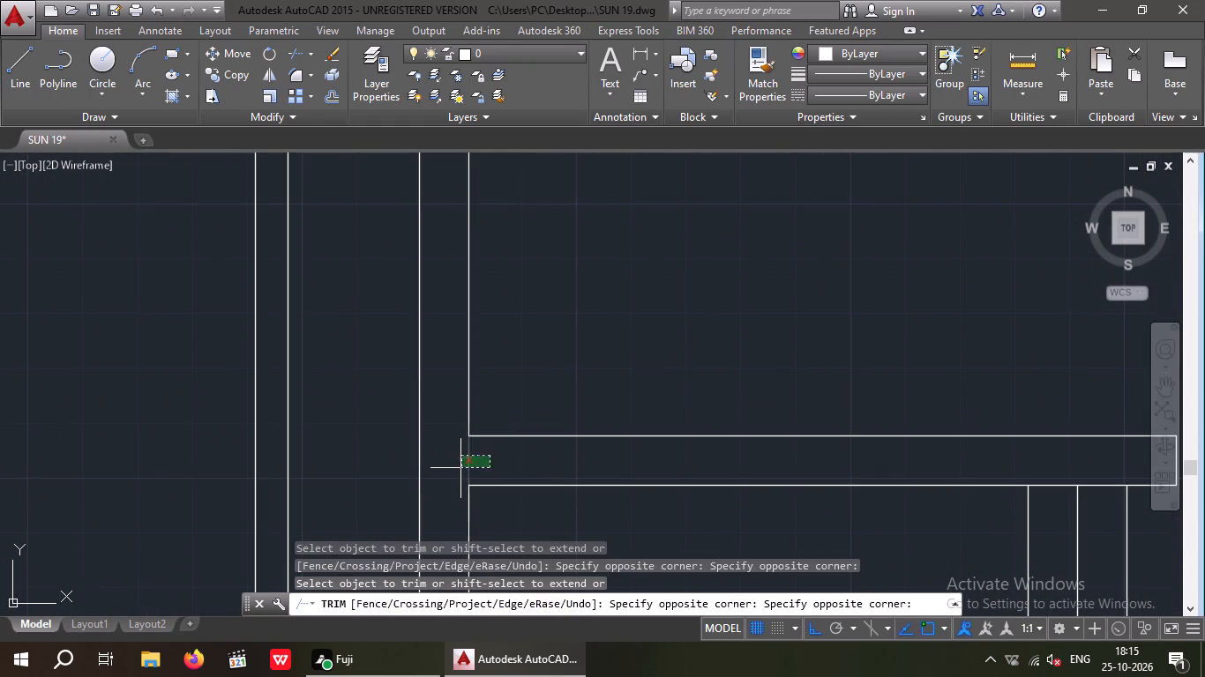
{"action": "left_click", "coordinate": [448, 468]}
{"action": "scroll", "coordinate": [451, 448], "scroll_direction": "down", "scroll_amount": 4}
{"action": "middle_click_drag", "start_coordinate": [535, 359], "coordinate": [497, 420]}
{"action": "scroll", "coordinate": [498, 413], "scroll_direction": "down", "scroll_amount": 1}
{"action": "middle_click_drag", "start_coordinate": [490, 430], "coordinate": [443, 383]}
{"action": "key", "text": "Escape"}
{"action": "key", "text": "Escape"}
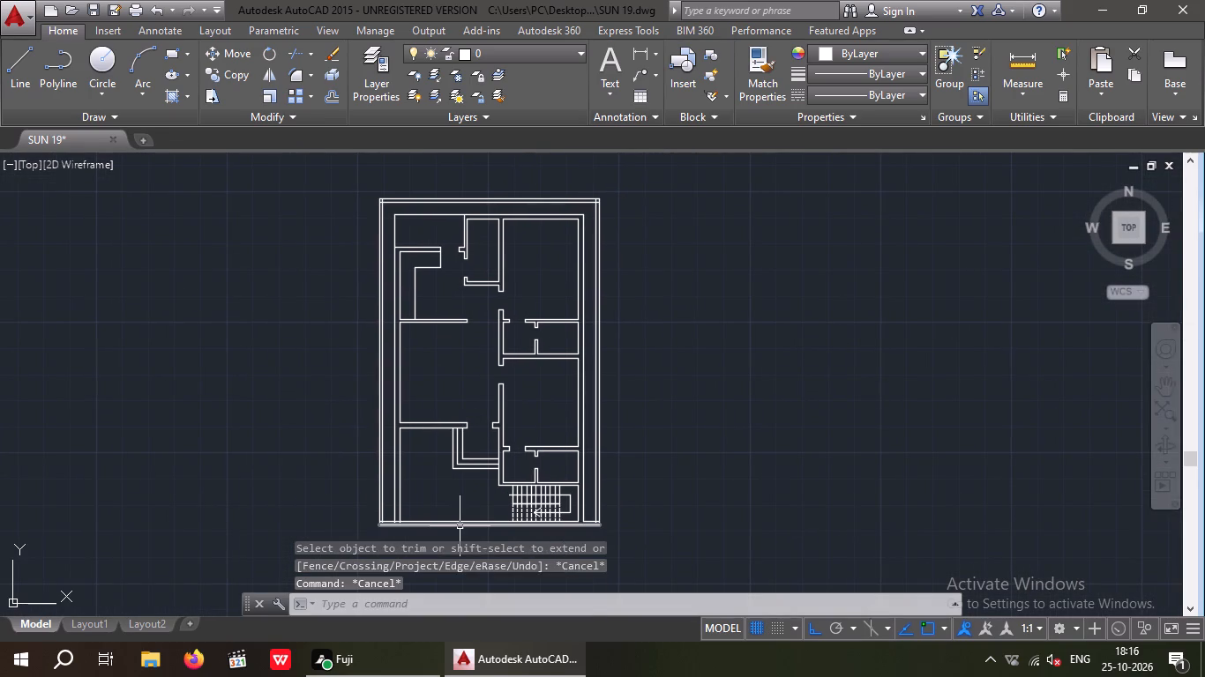
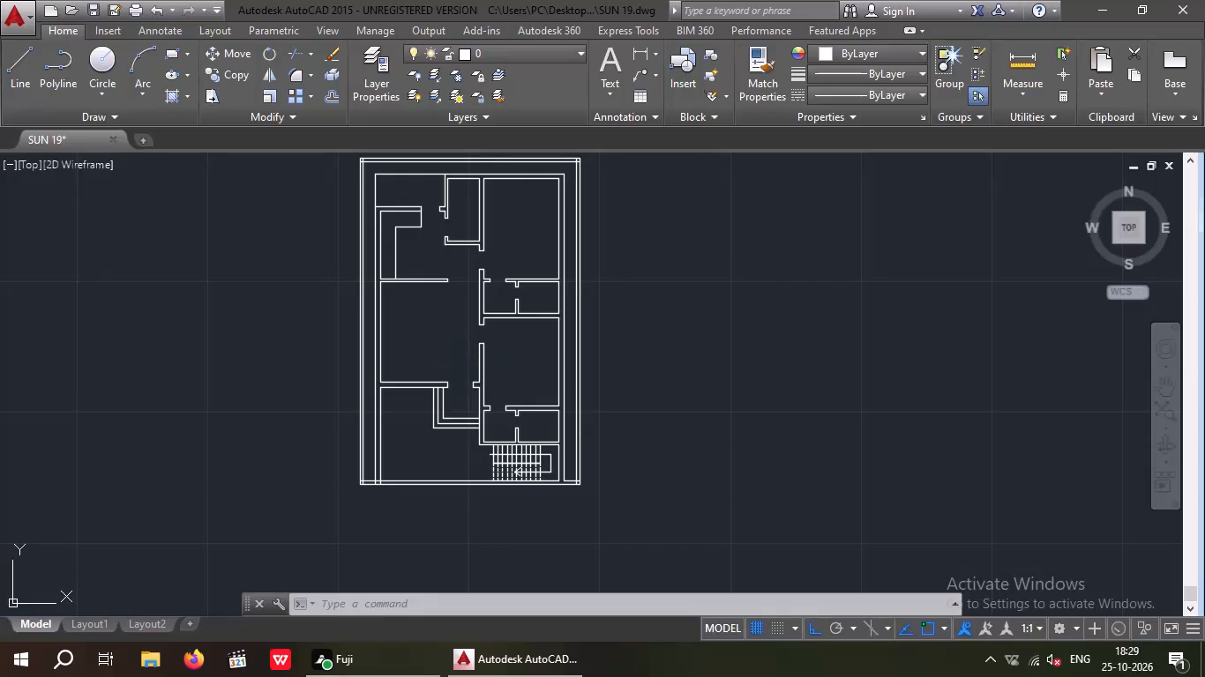
Trim the overlapping line ends where the double boundary lines cross at the floor plan's upper-left outer corner.
{"action": "scroll", "coordinate": [420, 400], "scroll_direction": "up", "scroll_amount": 2}
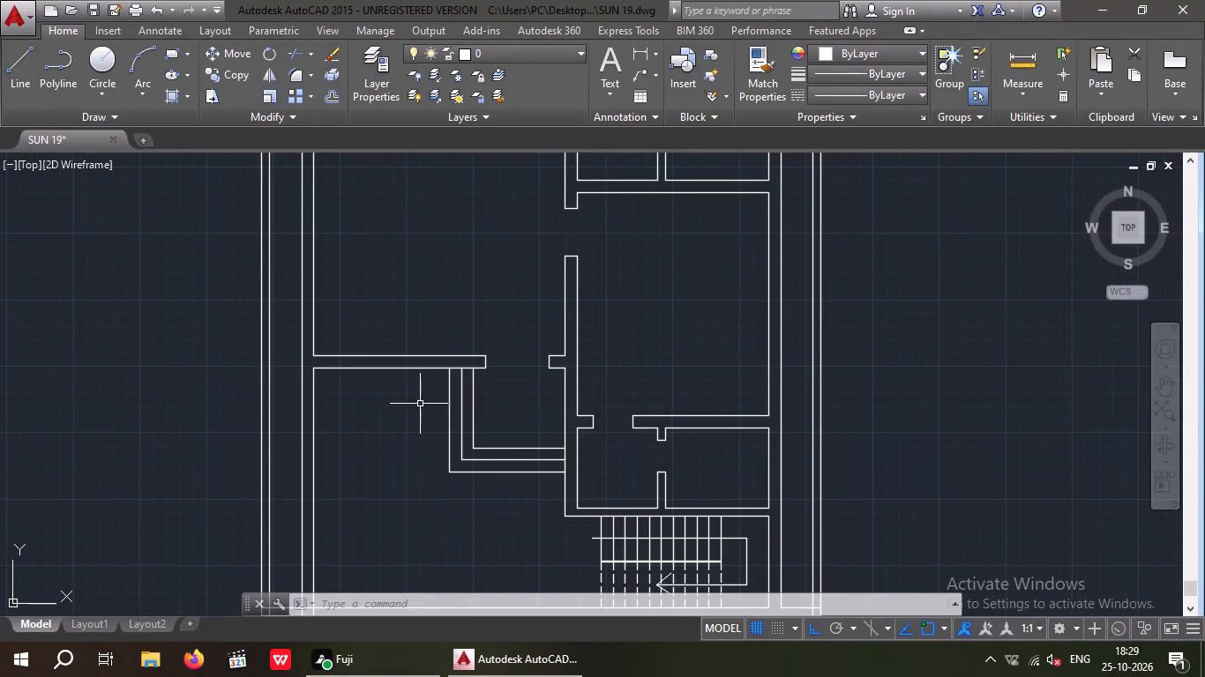
{"action": "scroll", "coordinate": [398, 416], "scroll_direction": "down", "scroll_amount": 3}
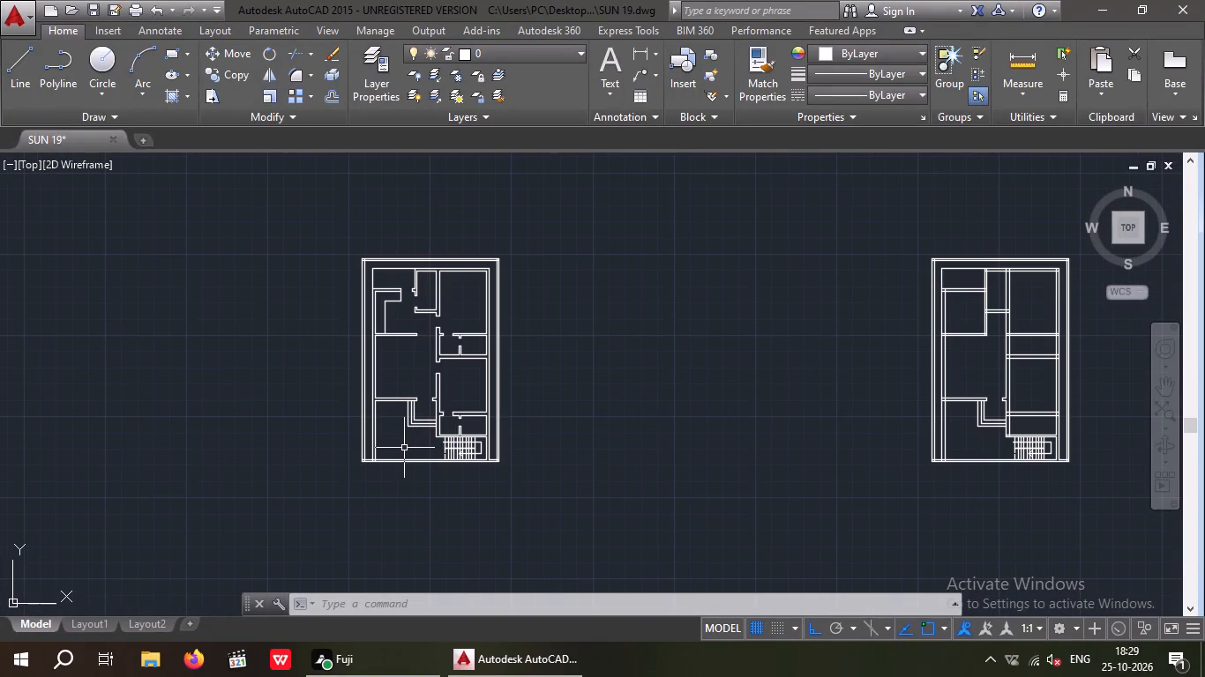
{"action": "key", "text": "t"}
{"action": "key", "text": "r"}
{"action": "key", "text": "space"}
{"action": "key", "text": "space"}
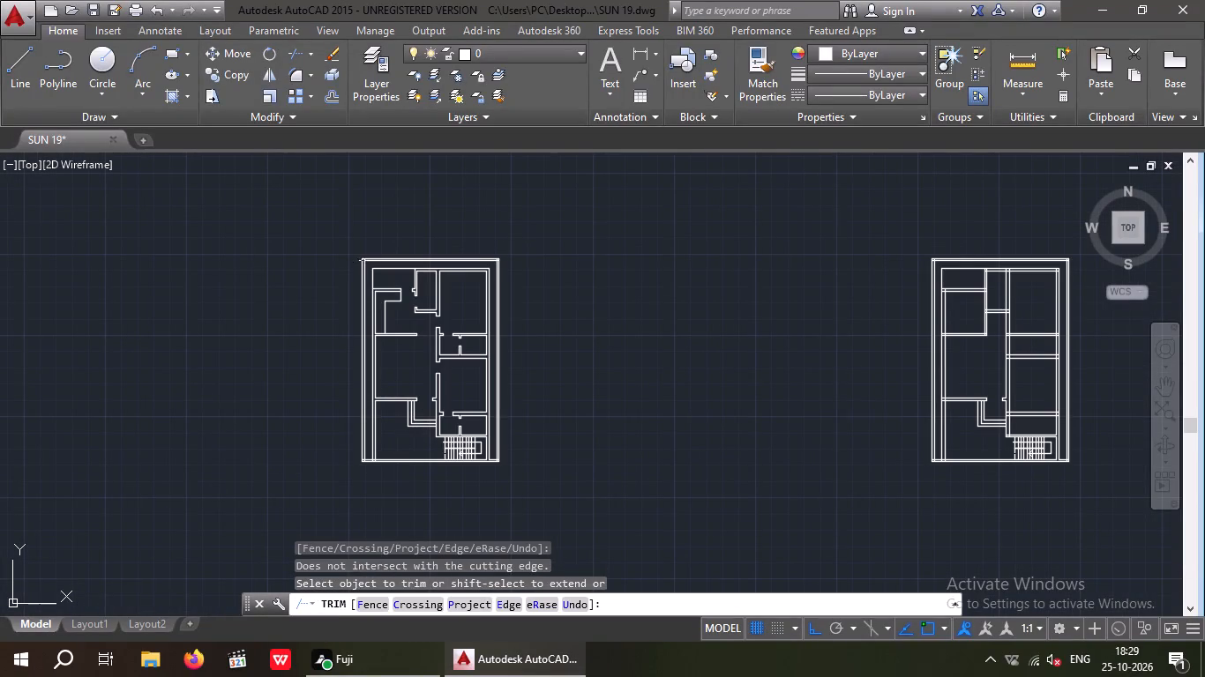
{"action": "scroll", "coordinate": [365, 253], "scroll_direction": "up", "scroll_amount": 5}
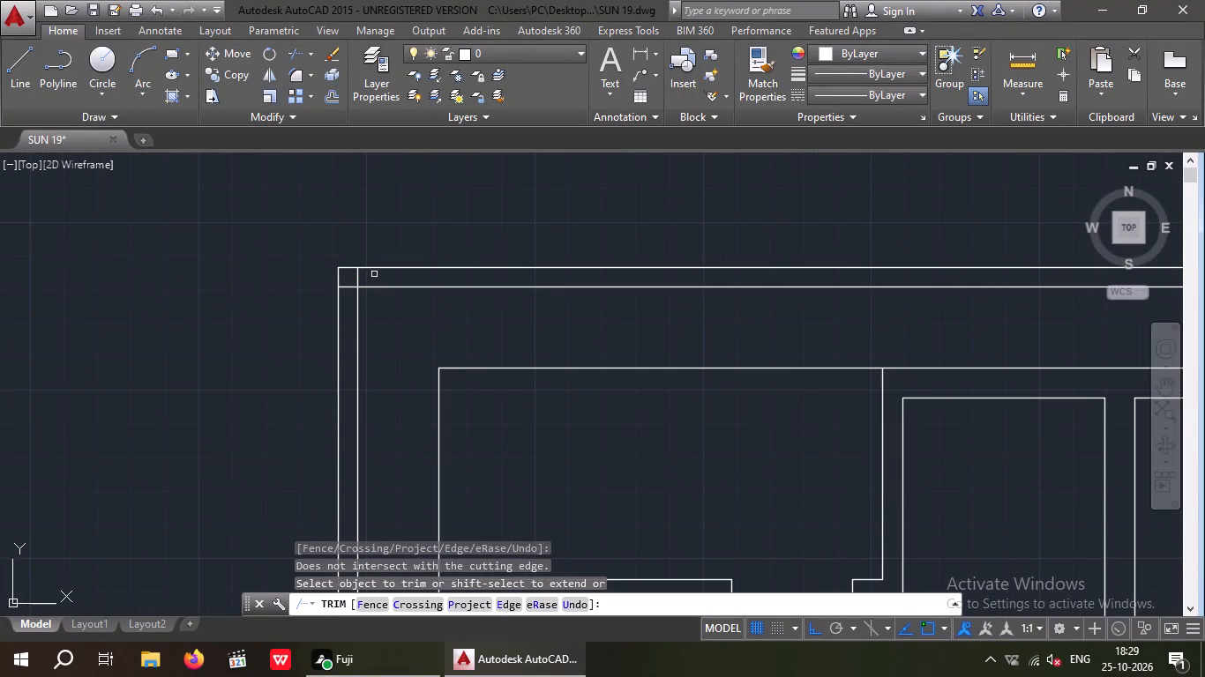
{"action": "left_click", "coordinate": [356, 278]}
{"action": "left_click", "coordinate": [349, 286]}
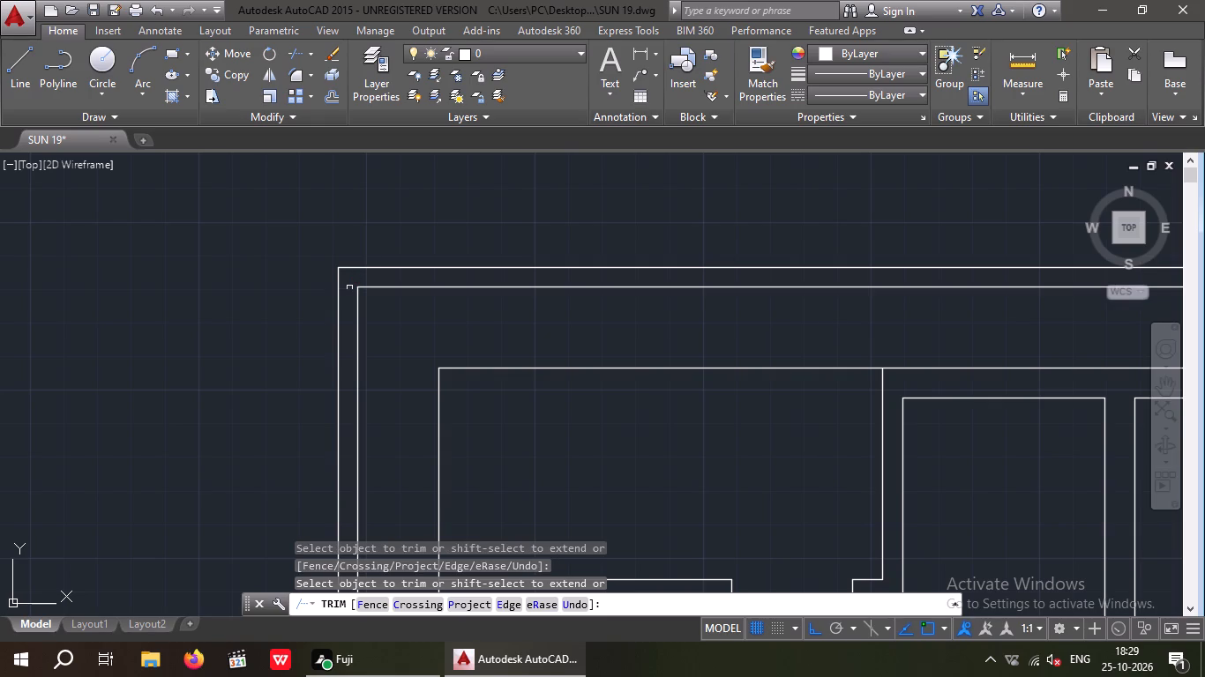
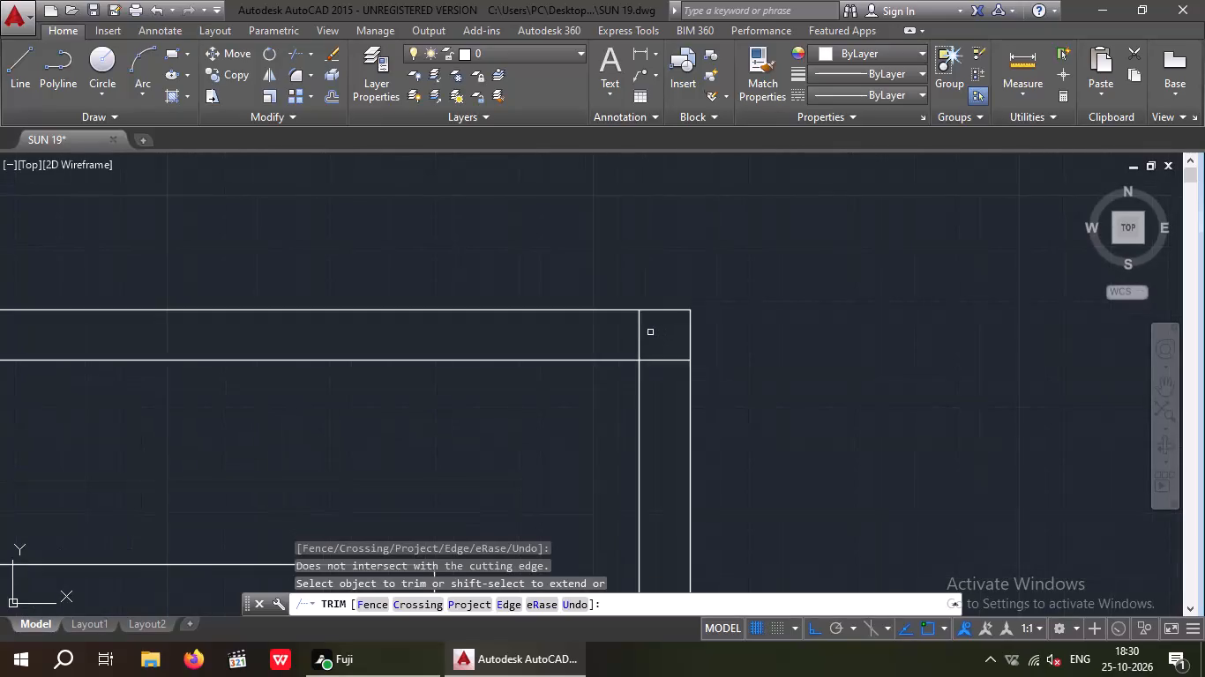
Trim the overlapping line ends where the double boundary lines cross at the floor plan's upper-right outer corner.
{"action": "scroll", "coordinate": [649, 332], "scroll_direction": "up", "scroll_amount": 2}
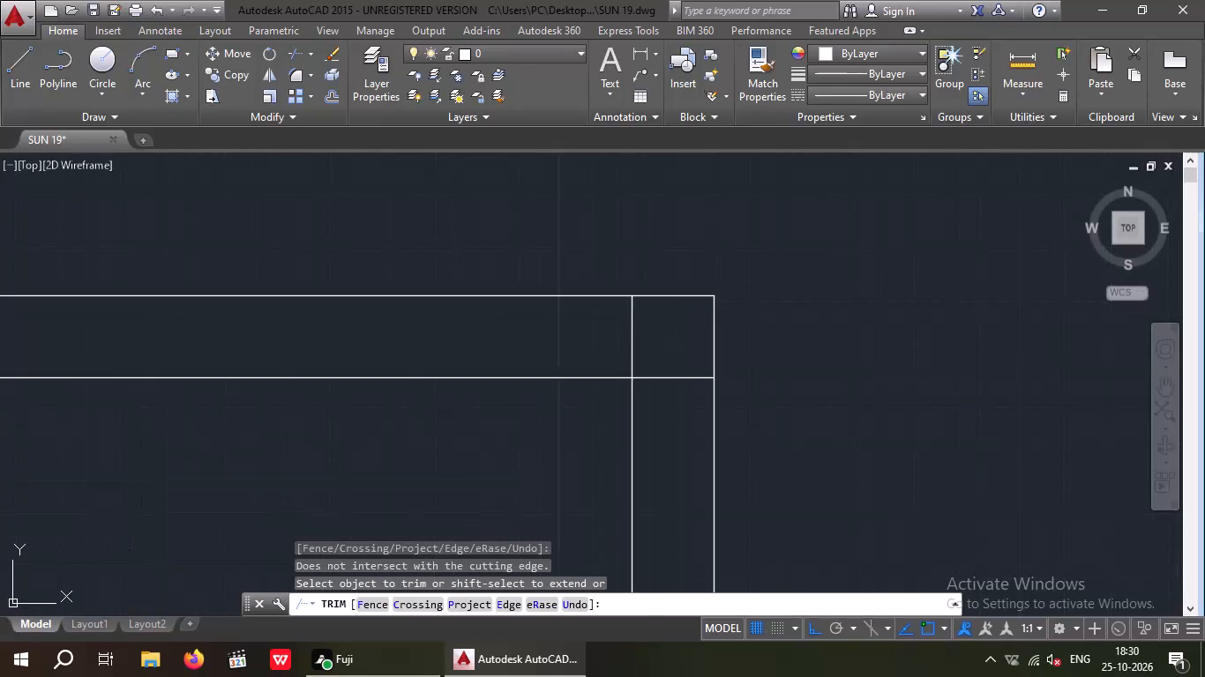
{"action": "left_click_drag", "start_coordinate": [655, 310], "coordinate": [560, 329]}
{"action": "left_click", "coordinate": [560, 329]}
{"action": "left_click_drag", "start_coordinate": [722, 451], "coordinate": [676, 365]}
{"action": "left_click", "coordinate": [669, 338]}
Trim the overlapping line ends at the floor plan's lower-left outer corner and where the adjacent inner wall crosses the bottom boundary.
{"action": "scroll", "coordinate": [669, 342], "scroll_direction": "down", "scroll_amount": 5}
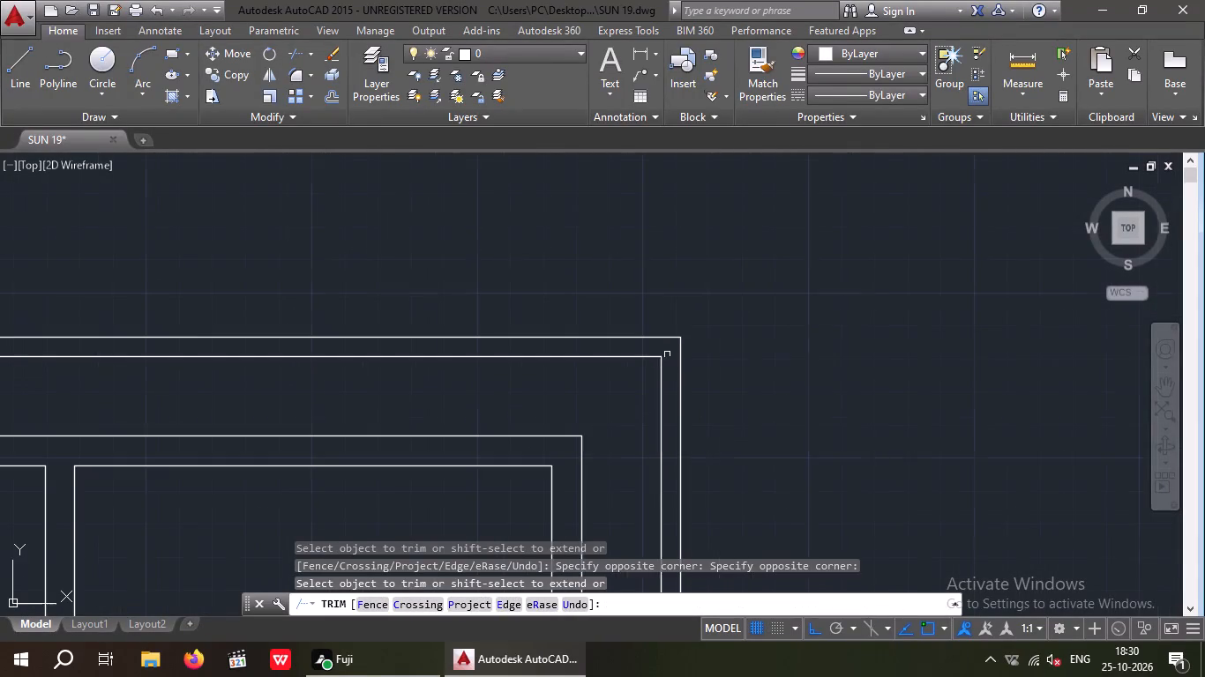
{"action": "middle_click_drag", "start_coordinate": [627, 383], "coordinate": [696, 296]}
{"action": "scroll", "coordinate": [685, 302], "scroll_direction": "down", "scroll_amount": 4}
{"action": "middle_click_drag", "start_coordinate": [528, 510], "coordinate": [531, 346]}
{"action": "scroll", "coordinate": [498, 457], "scroll_direction": "up", "scroll_amount": 7}
{"action": "left_click_drag", "start_coordinate": [589, 401], "coordinate": [454, 408]}
{"action": "left_click", "coordinate": [436, 406]}
{"action": "scroll", "coordinate": [445, 398], "scroll_direction": "down", "scroll_amount": 2}
{"action": "scroll", "coordinate": [307, 399], "scroll_direction": "up", "scroll_amount": 2}
{"action": "left_click_drag", "start_coordinate": [370, 402], "coordinate": [318, 427]}
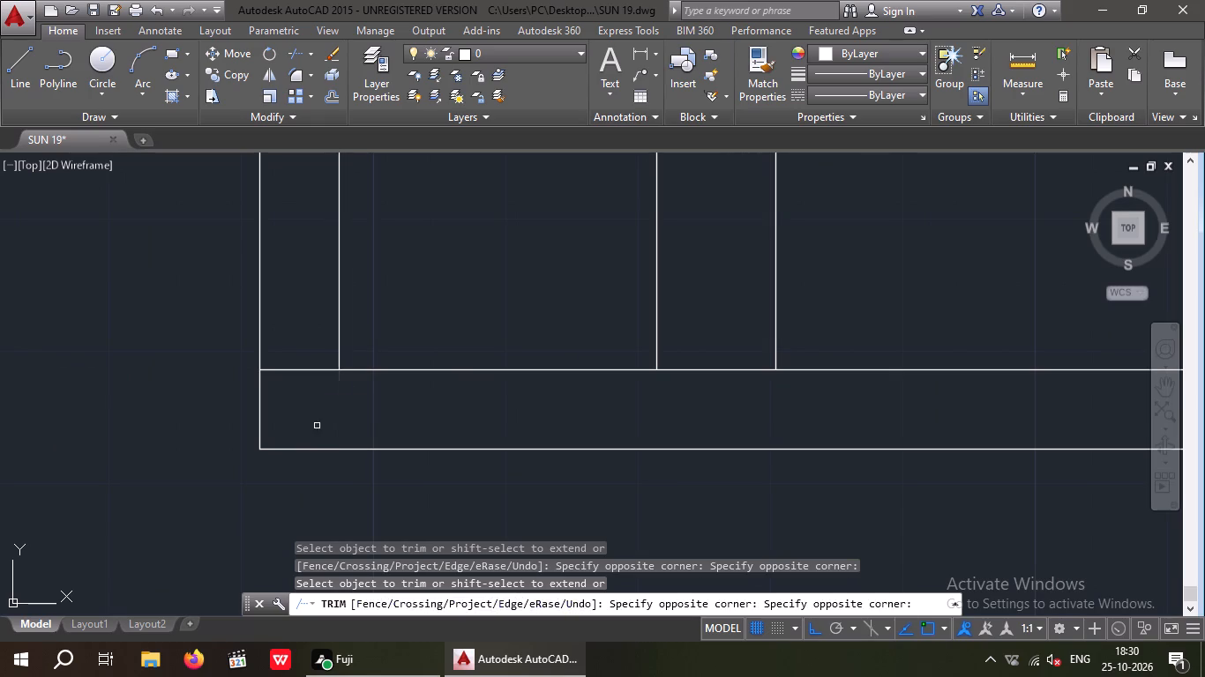
{"action": "left_click", "coordinate": [317, 426]}
{"action": "left_click_drag", "start_coordinate": [311, 381], "coordinate": [302, 375]}
{"action": "left_click", "coordinate": [282, 331]}
Trim the overlapping line ends where the double boundary lines cross at the floor plan's lower-right outer corner.
{"action": "scroll", "coordinate": [293, 346], "scroll_direction": "down", "scroll_amount": 4}
{"action": "scroll", "coordinate": [403, 406], "scroll_direction": "down", "scroll_amount": 2}
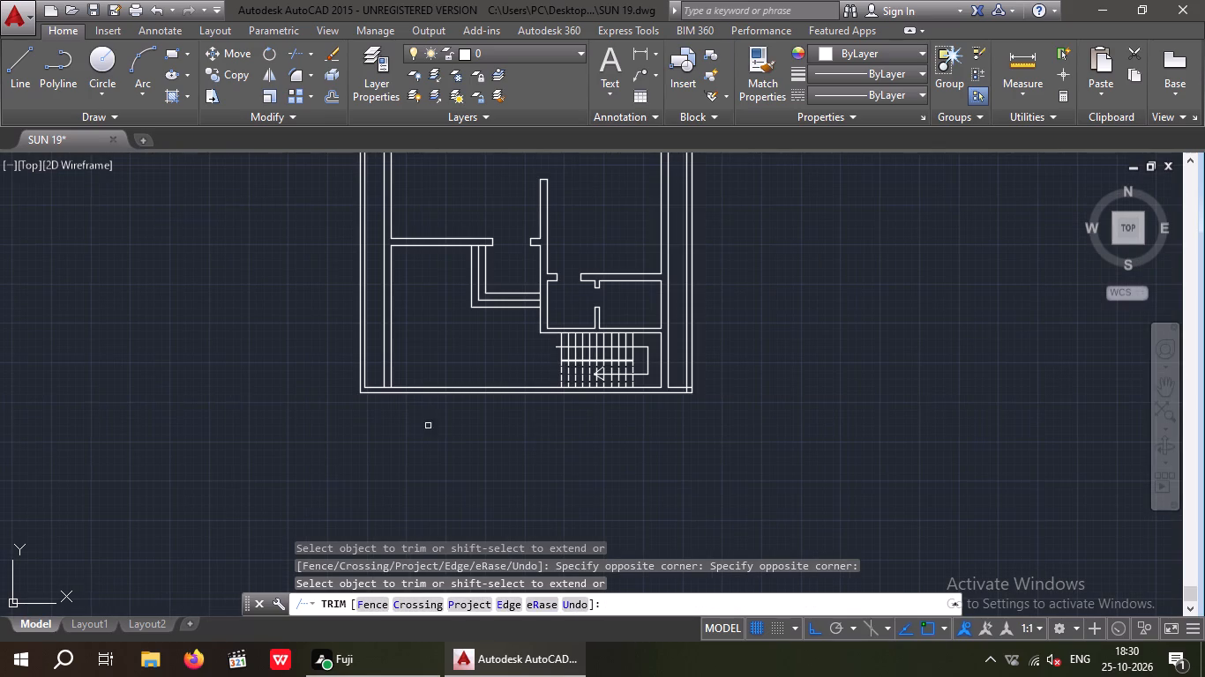
{"action": "scroll", "coordinate": [698, 384], "scroll_direction": "up", "scroll_amount": 5}
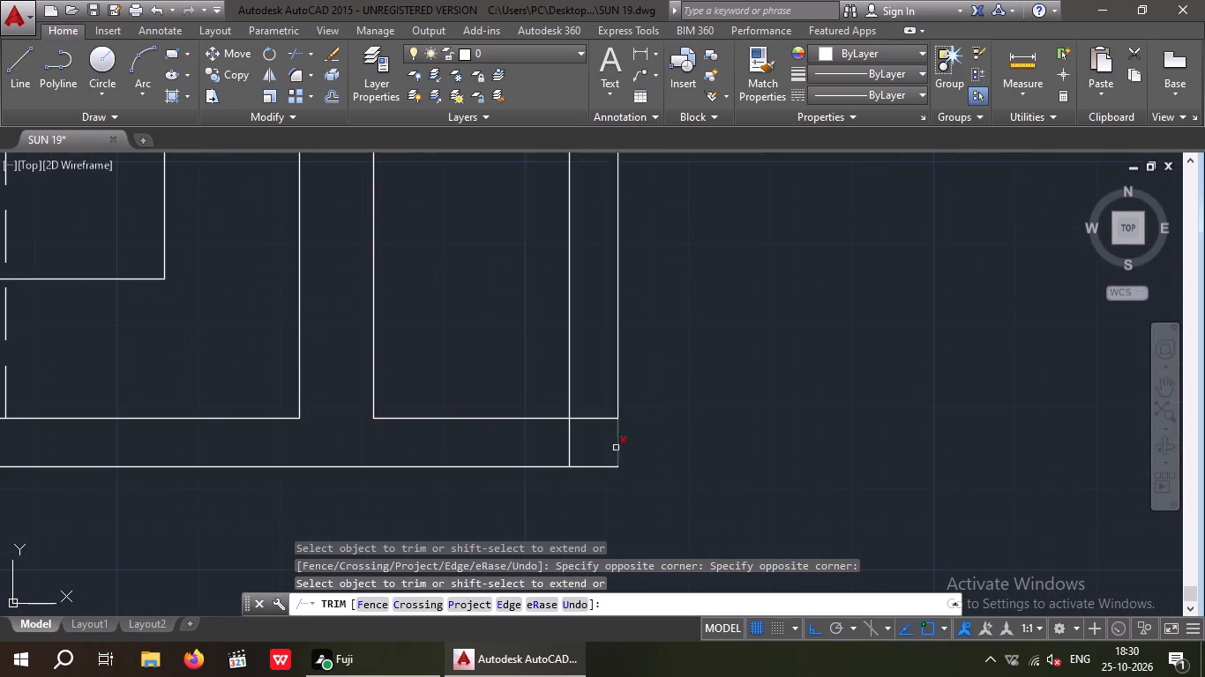
{"action": "left_click", "coordinate": [590, 397]}
{"action": "left_click", "coordinate": [595, 430]}
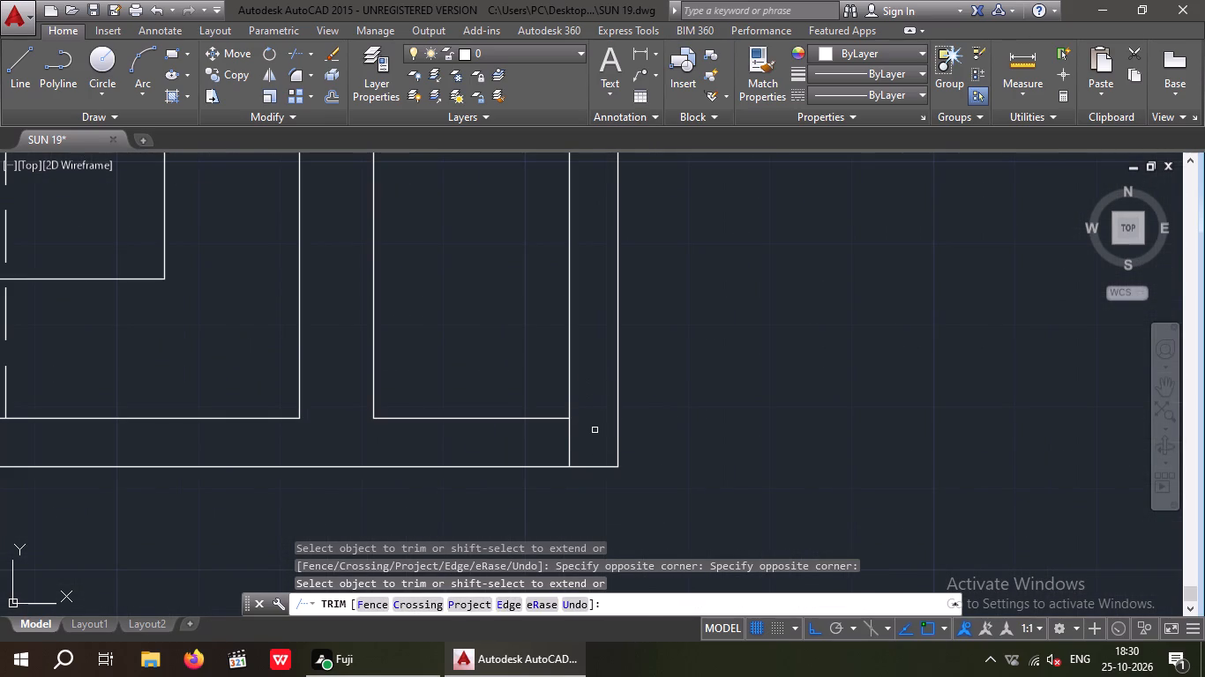
{"action": "left_click_drag", "start_coordinate": [595, 428], "coordinate": [553, 443]}
{"action": "left_click", "coordinate": [552, 443]}
{"action": "left_click", "coordinate": [585, 437]}
Trim the bottom boundary's inner line between the two lines of the house's left exterior wall to open the junction.
{"action": "scroll", "coordinate": [582, 432], "scroll_direction": "down", "scroll_amount": 3}
{"action": "middle_click_drag", "start_coordinate": [565, 466], "coordinate": [702, 465]}
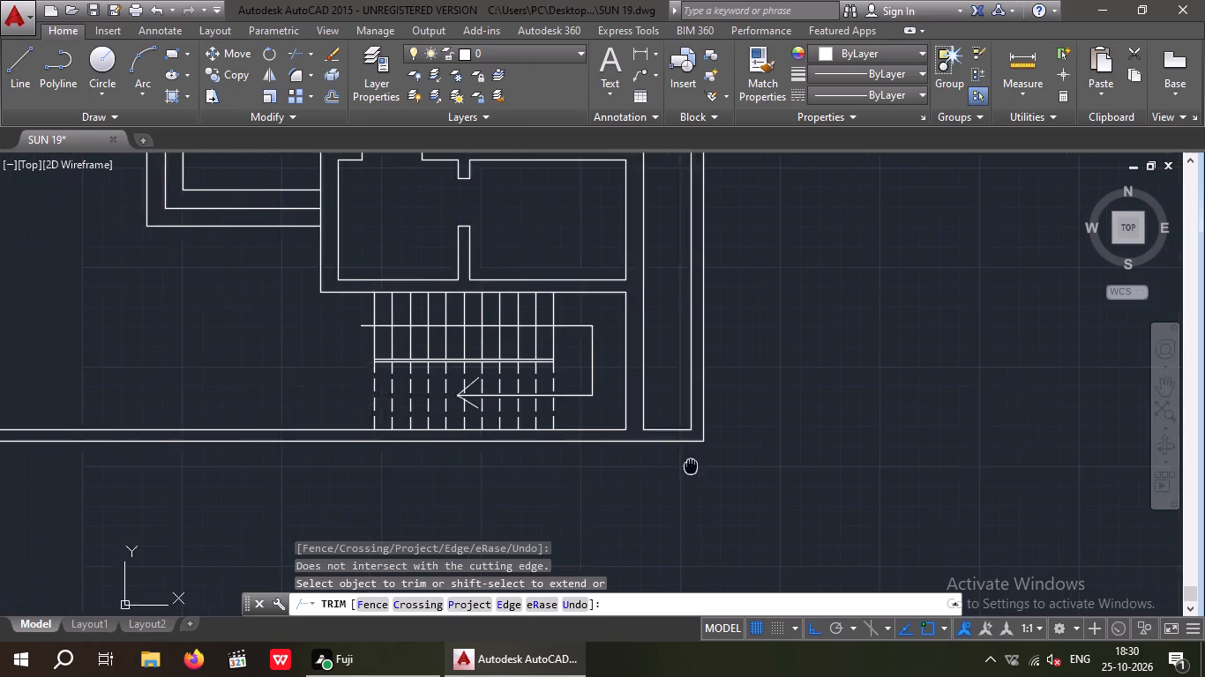
{"action": "middle_click_drag", "start_coordinate": [702, 465], "coordinate": [728, 458]}
{"action": "scroll", "coordinate": [692, 458], "scroll_direction": "down", "scroll_amount": 2}
{"action": "scroll", "coordinate": [421, 445], "scroll_direction": "up", "scroll_amount": 4}
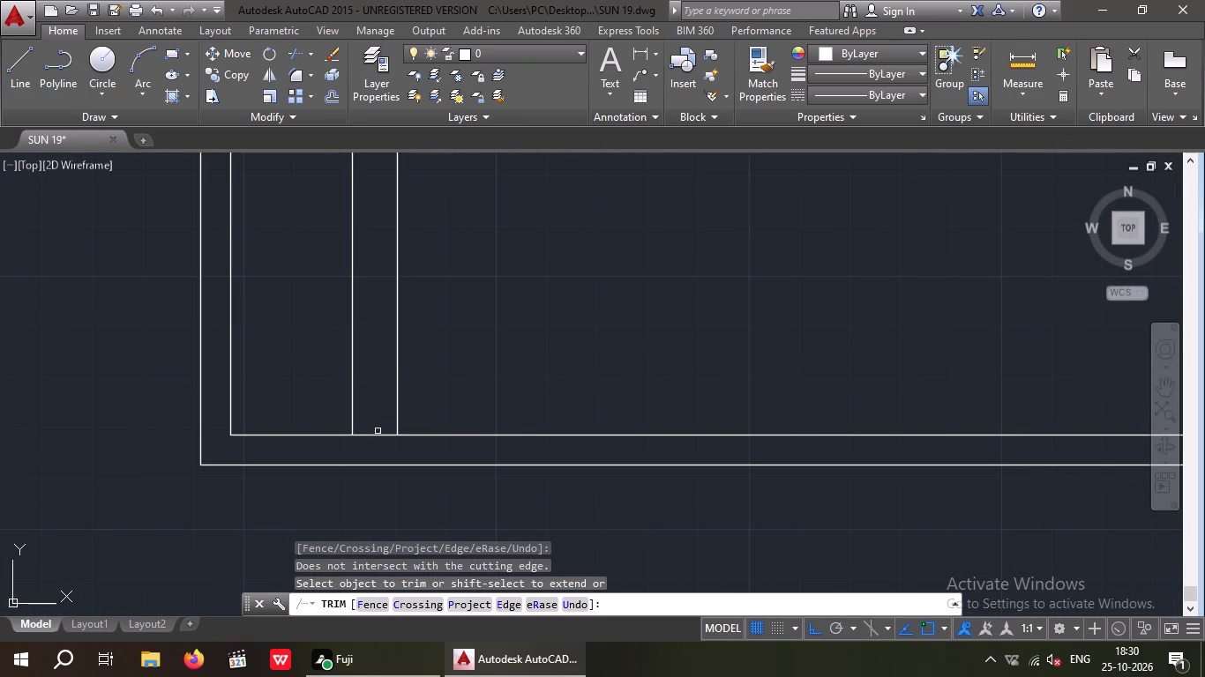
{"action": "left_click", "coordinate": [378, 434]}
{"action": "scroll", "coordinate": [383, 434], "scroll_direction": "down", "scroll_amount": 3}
{"action": "middle_click_drag", "start_coordinate": [497, 513], "coordinate": [502, 525]}
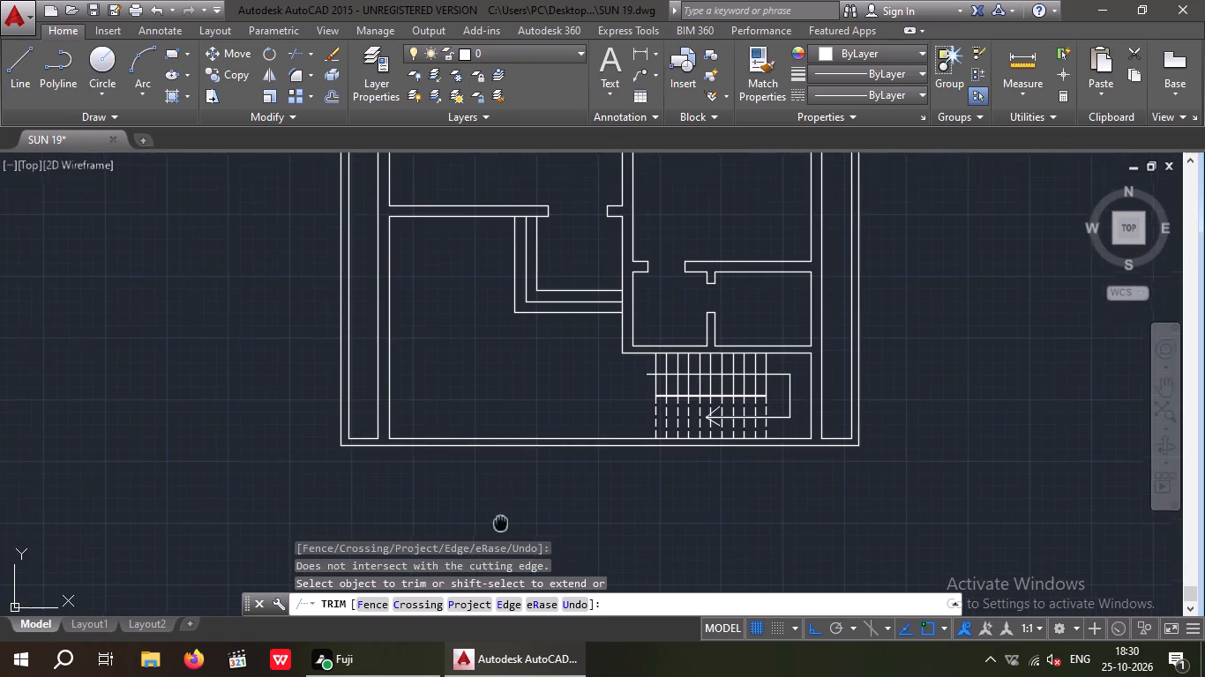
{"action": "middle_click_drag", "start_coordinate": [502, 525], "coordinate": [504, 539]}
{"action": "scroll", "coordinate": [504, 532], "scroll_direction": "down", "scroll_amount": 1}
{"action": "key", "text": "Escape"}
{"action": "key", "text": "Escape"}
Draw a short line across the left exterior wall at the midpoint of the kitchen's side, beside the counter.
{"action": "middle_click_drag", "start_coordinate": [491, 457], "coordinate": [400, 534]}
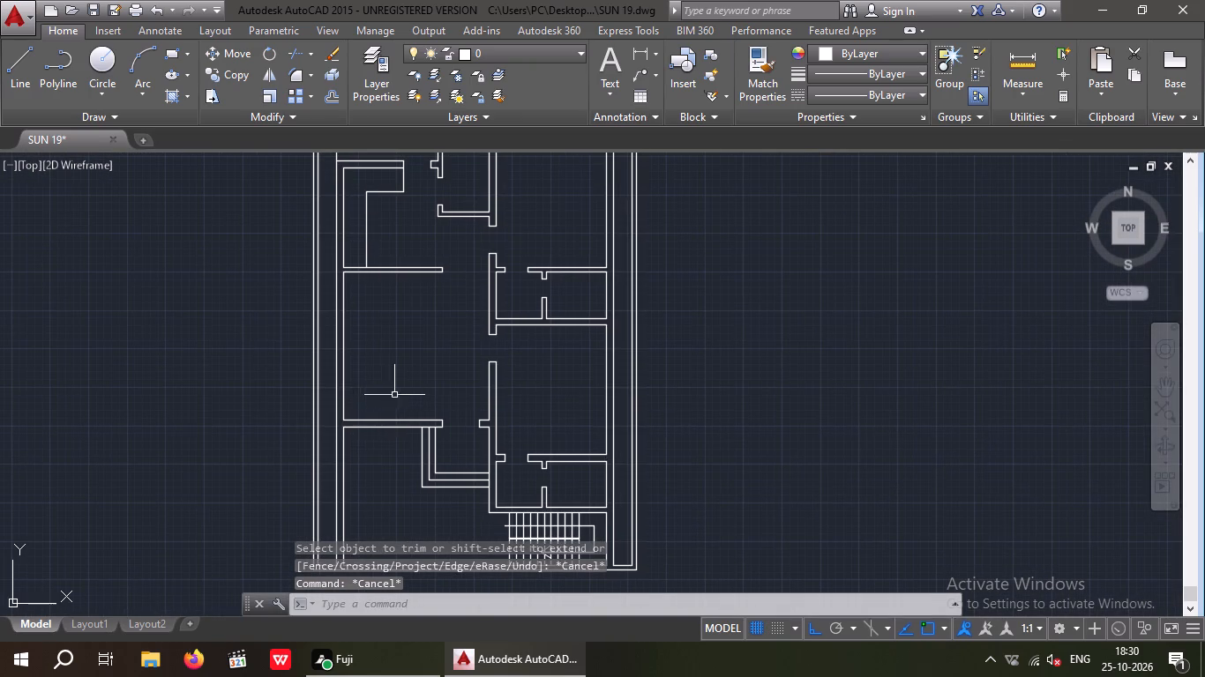
{"action": "middle_click", "coordinate": [354, 446]}
{"action": "middle_click_drag", "start_coordinate": [421, 377], "coordinate": [358, 461]}
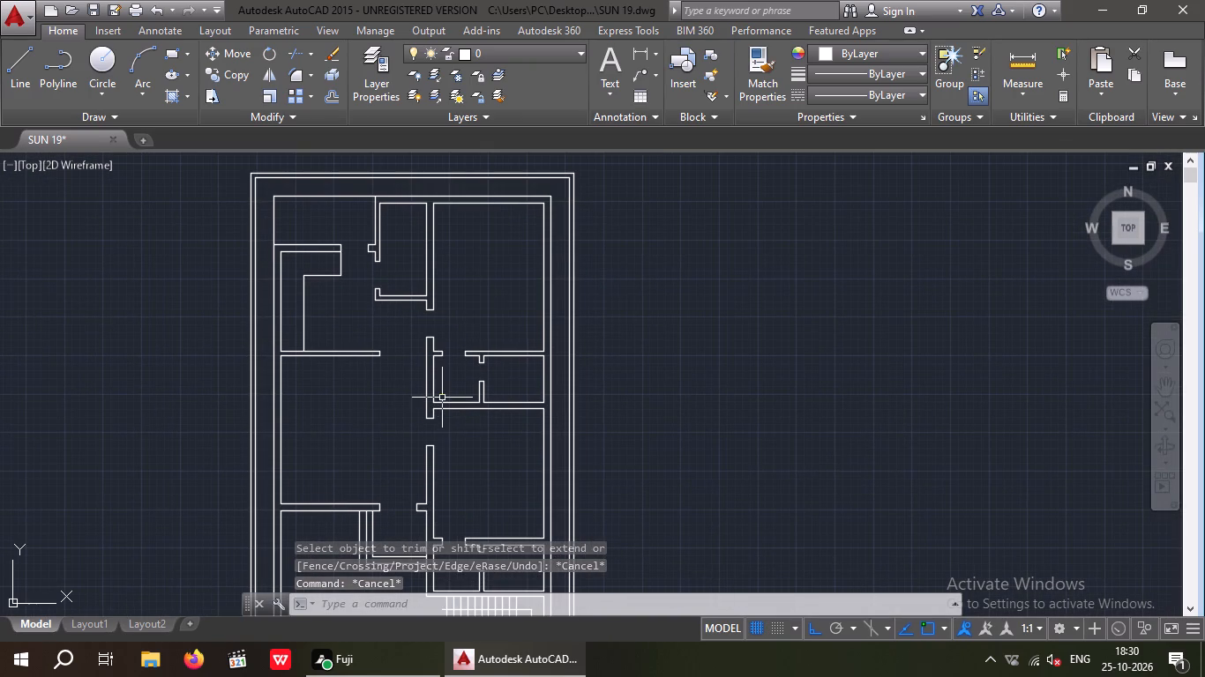
{"action": "key", "text": "Escape"}
{"action": "key", "text": "Escape"}
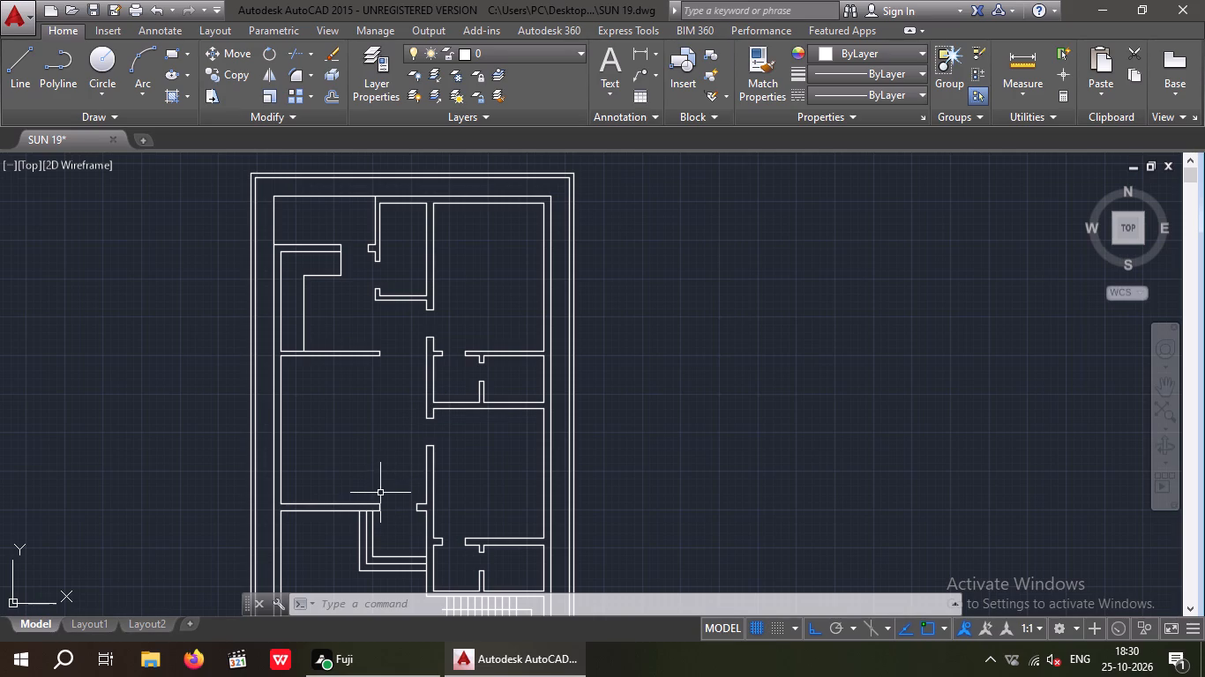
{"action": "key", "text": "l"}
{"action": "key", "text": "space"}
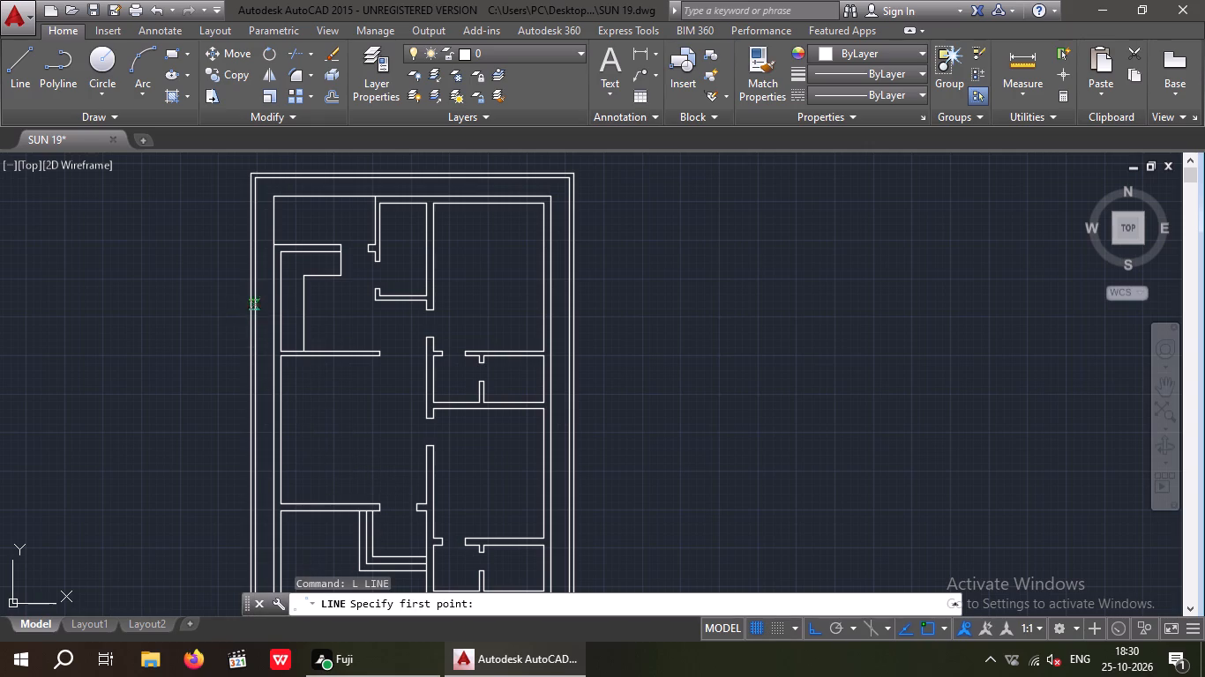
{"action": "scroll", "coordinate": [273, 305], "scroll_direction": "up", "scroll_amount": 2}
{"action": "left_click", "coordinate": [283, 296]}
{"action": "scroll", "coordinate": [257, 301], "scroll_direction": "up", "scroll_amount": 2}
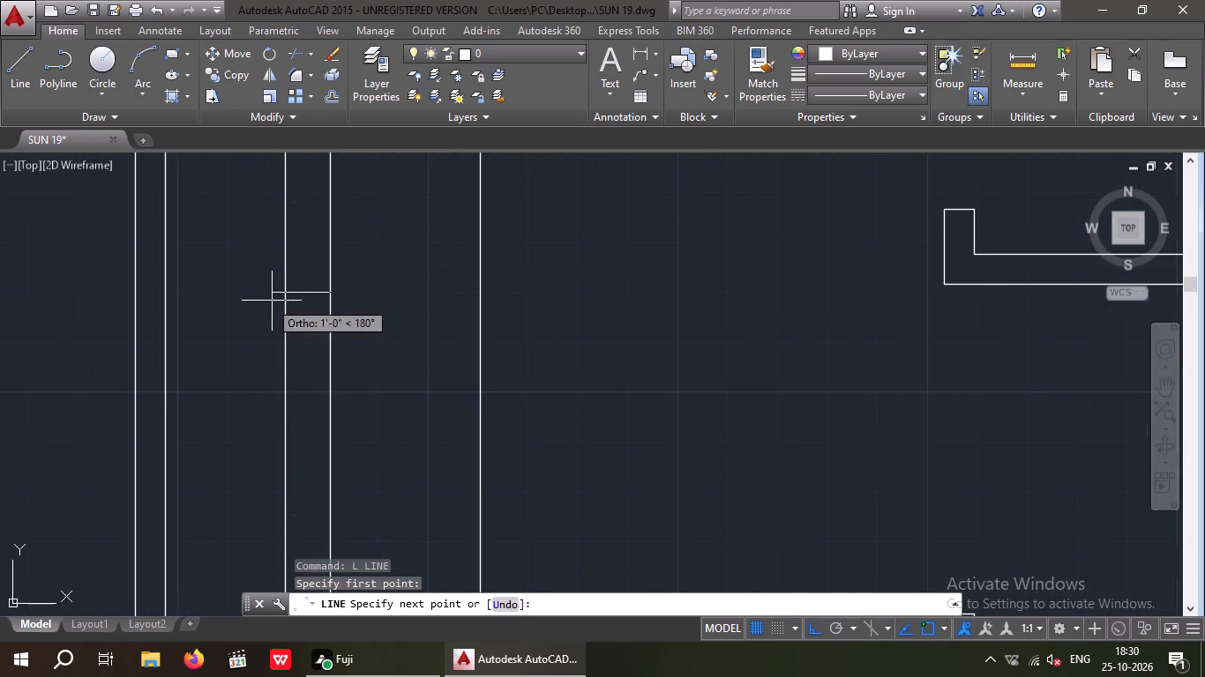
{"action": "left_click", "coordinate": [282, 296]}
{"action": "key", "text": "space"}
Draw a short line across the right exterior wall at the midpoint of the upper-right room's side.
{"action": "scroll", "coordinate": [298, 349], "scroll_direction": "down", "scroll_amount": 4}
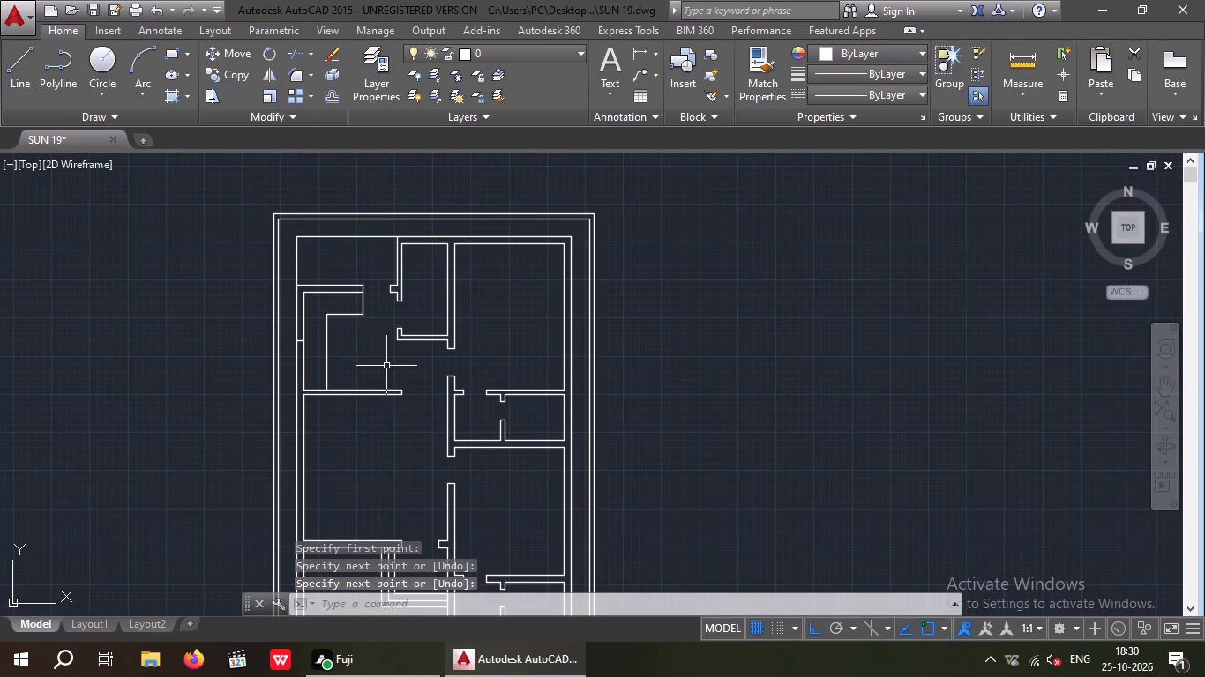
{"action": "middle_click_drag", "start_coordinate": [387, 368], "coordinate": [268, 372]}
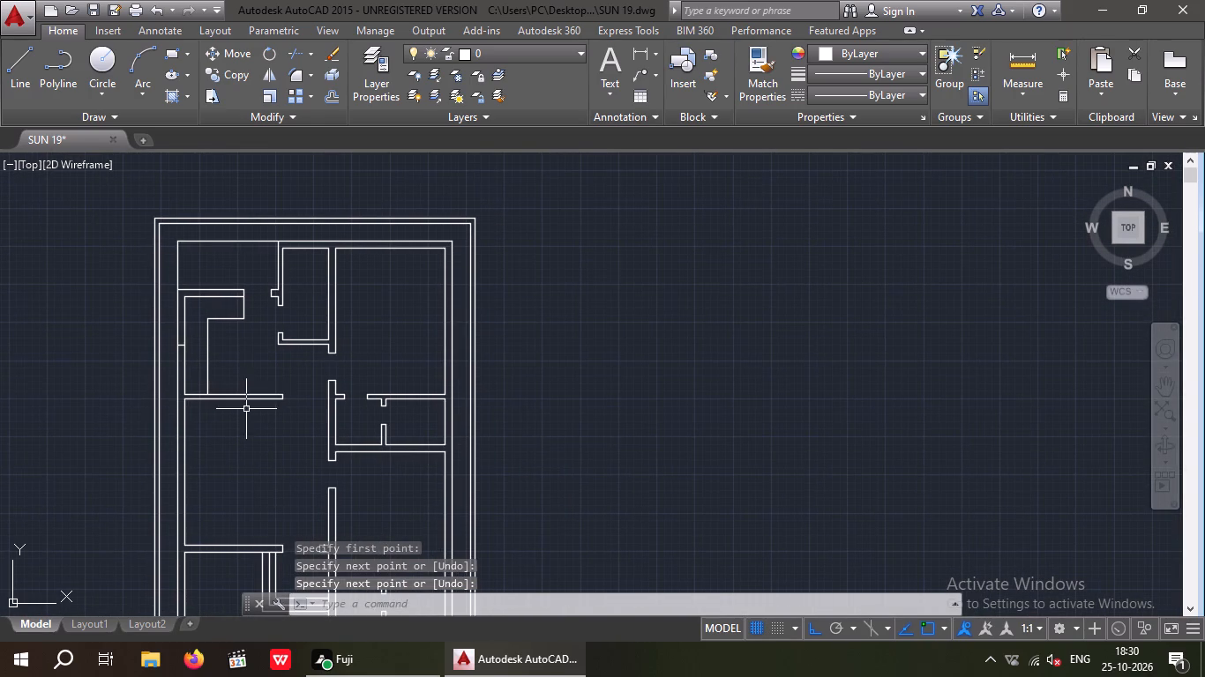
{"action": "key", "text": "space"}
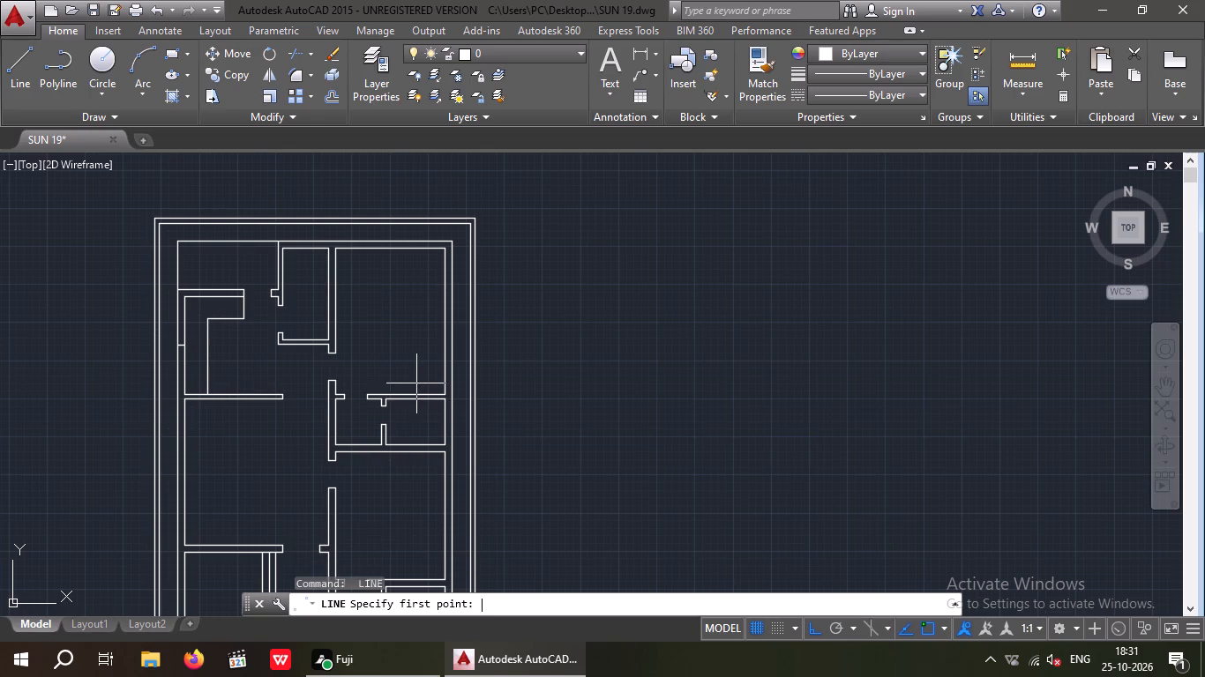
{"action": "left_click", "coordinate": [445, 321]}
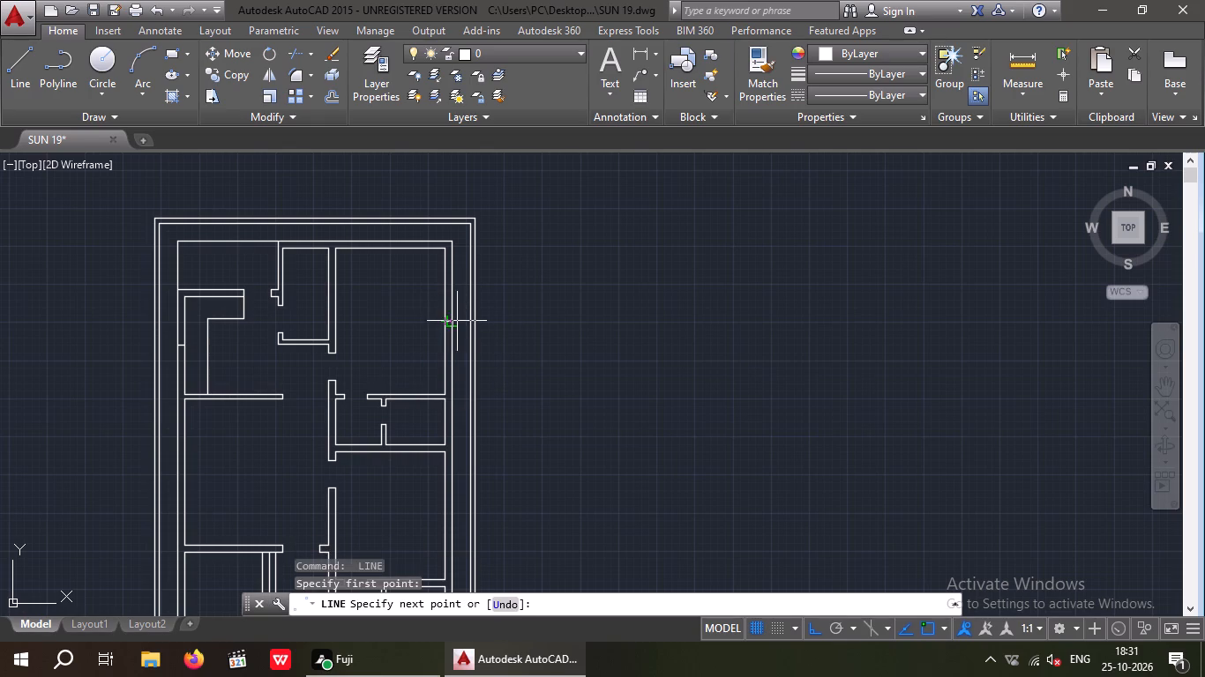
{"action": "scroll", "coordinate": [457, 321], "scroll_direction": "up", "scroll_amount": 3}
{"action": "left_click", "coordinate": [426, 323]}
{"action": "key", "text": "space"}
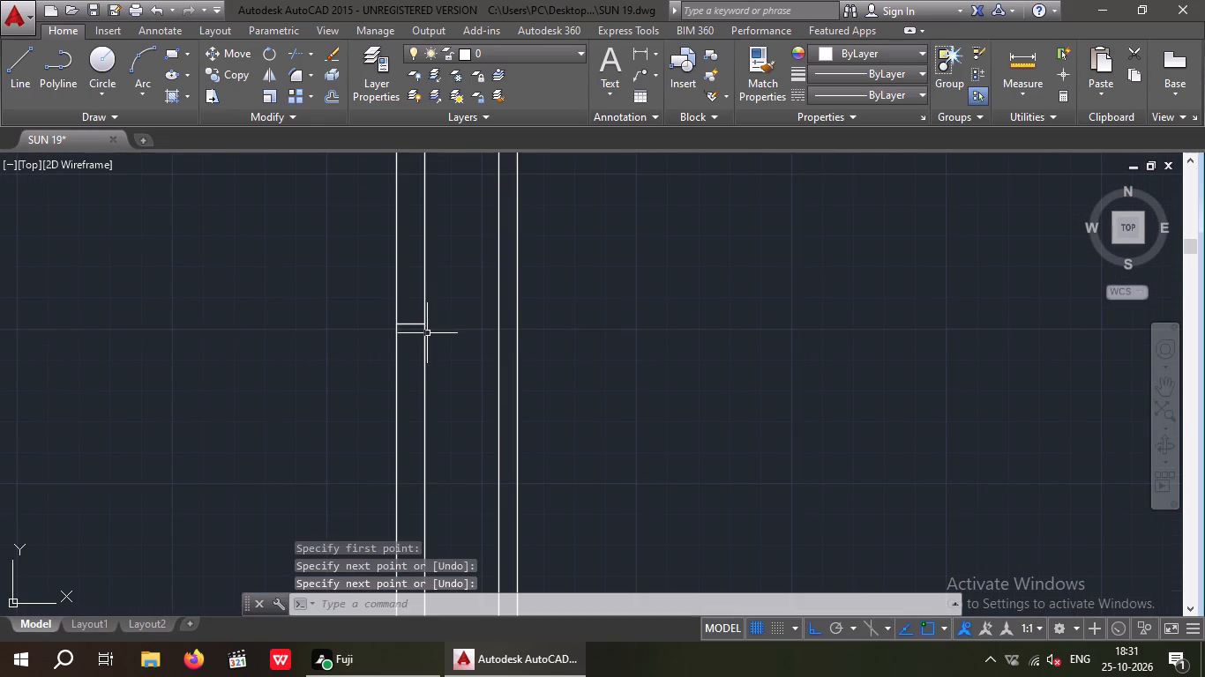
Draw a short line across the right exterior wall at the midpoint of the lower-right room's side.
{"action": "scroll", "coordinate": [427, 333], "scroll_direction": "down", "scroll_amount": 3}
{"action": "middle_click_drag", "start_coordinate": [399, 364], "coordinate": [395, 317]}
{"action": "scroll", "coordinate": [399, 355], "scroll_direction": "down", "scroll_amount": 2}
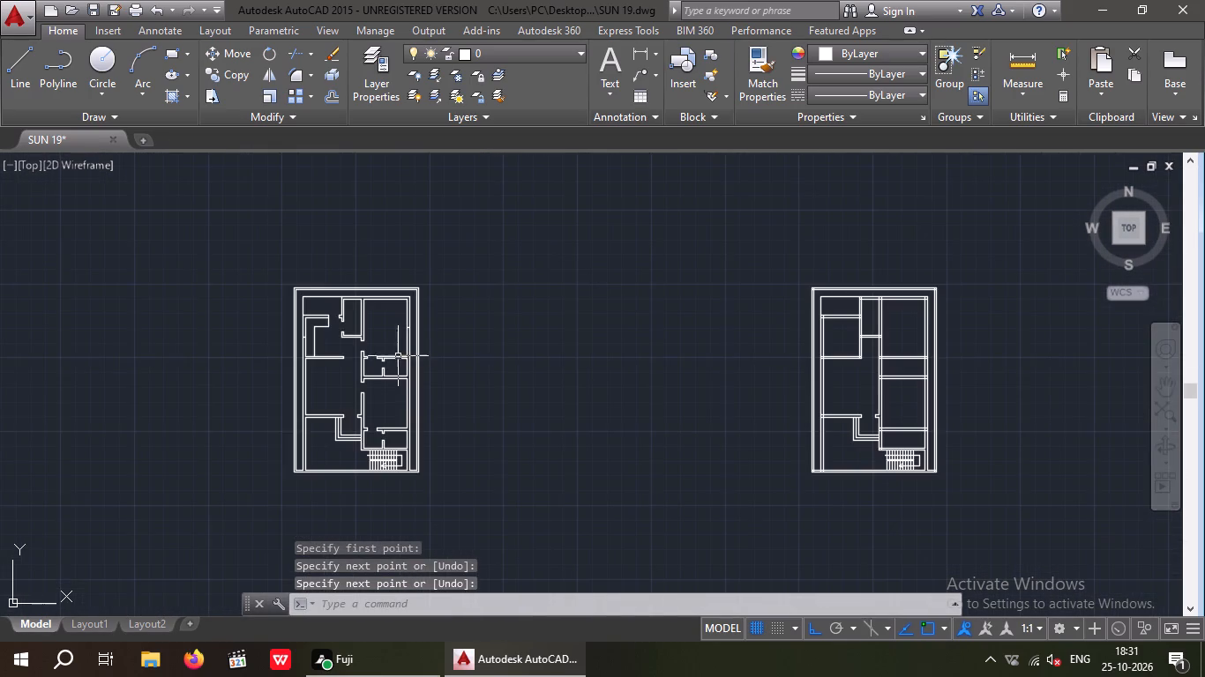
{"action": "scroll", "coordinate": [413, 409], "scroll_direction": "up", "scroll_amount": 3}
{"action": "key", "text": "space"}
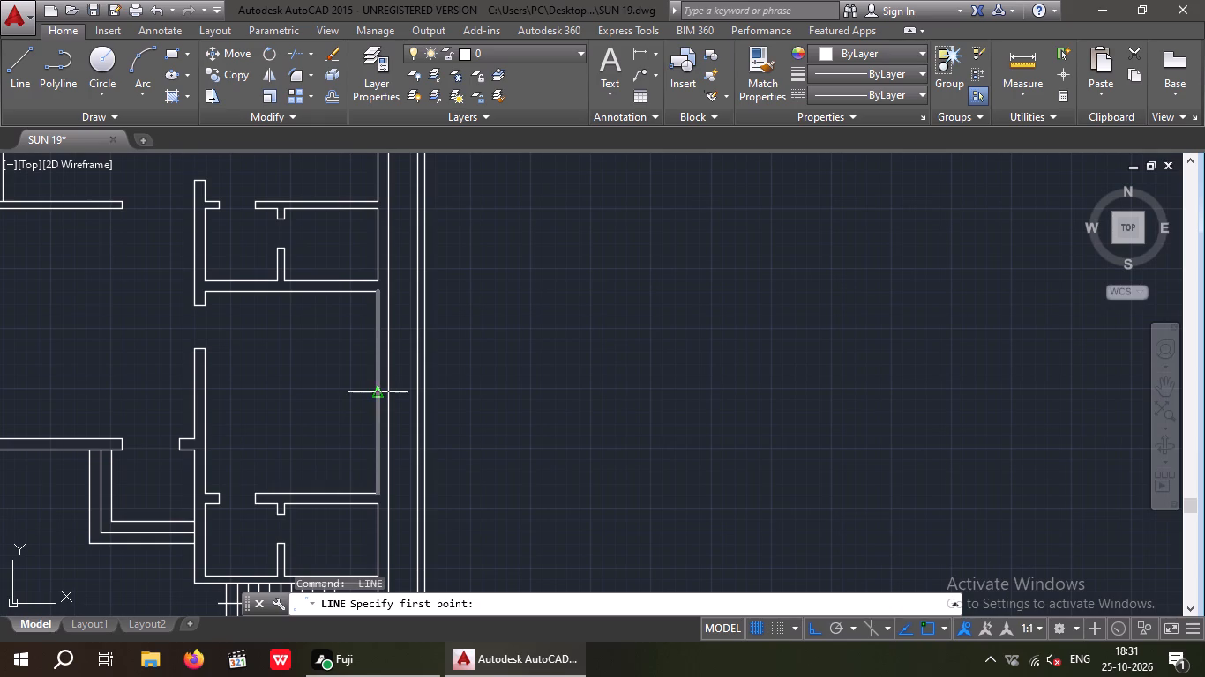
{"action": "left_click", "coordinate": [378, 390]}
{"action": "scroll", "coordinate": [404, 398], "scroll_direction": "up", "scroll_amount": 3}
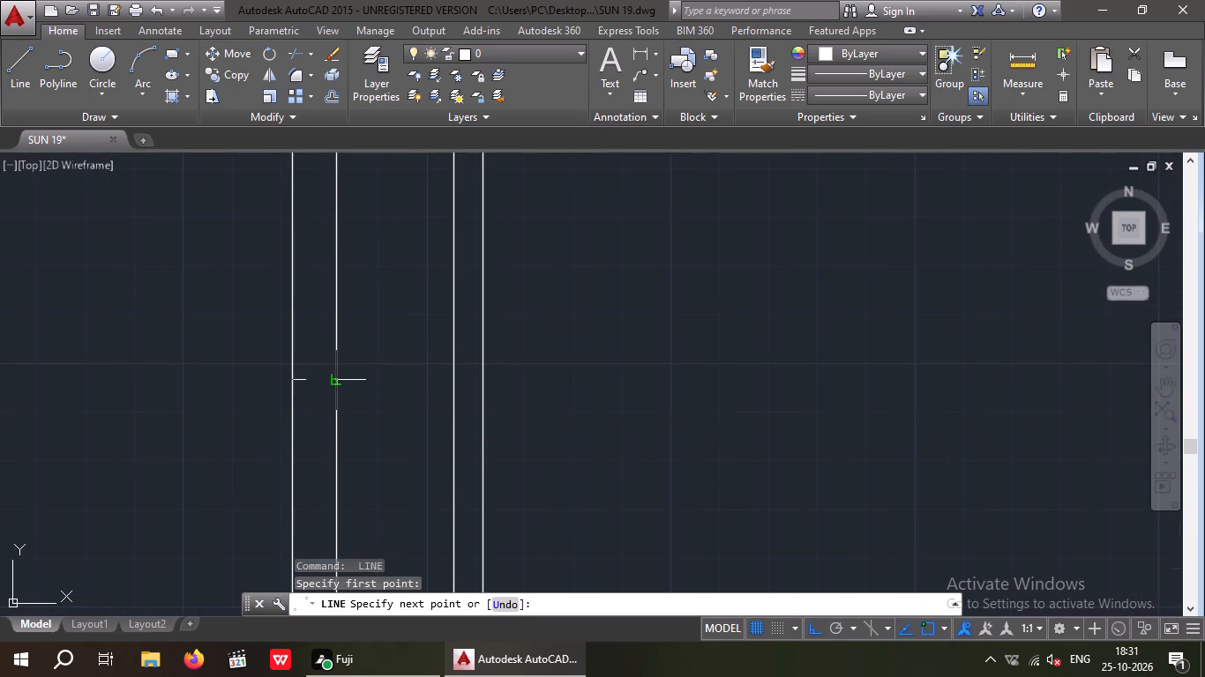
{"action": "left_click", "coordinate": [335, 378]}
{"action": "key", "text": "space"}
Draw a short line across the left exterior wall at the midpoint of the large room below the kitchen.
{"action": "scroll", "coordinate": [382, 388], "scroll_direction": "down", "scroll_amount": 4}
{"action": "middle_click_drag", "start_coordinate": [319, 392], "coordinate": [400, 399]}
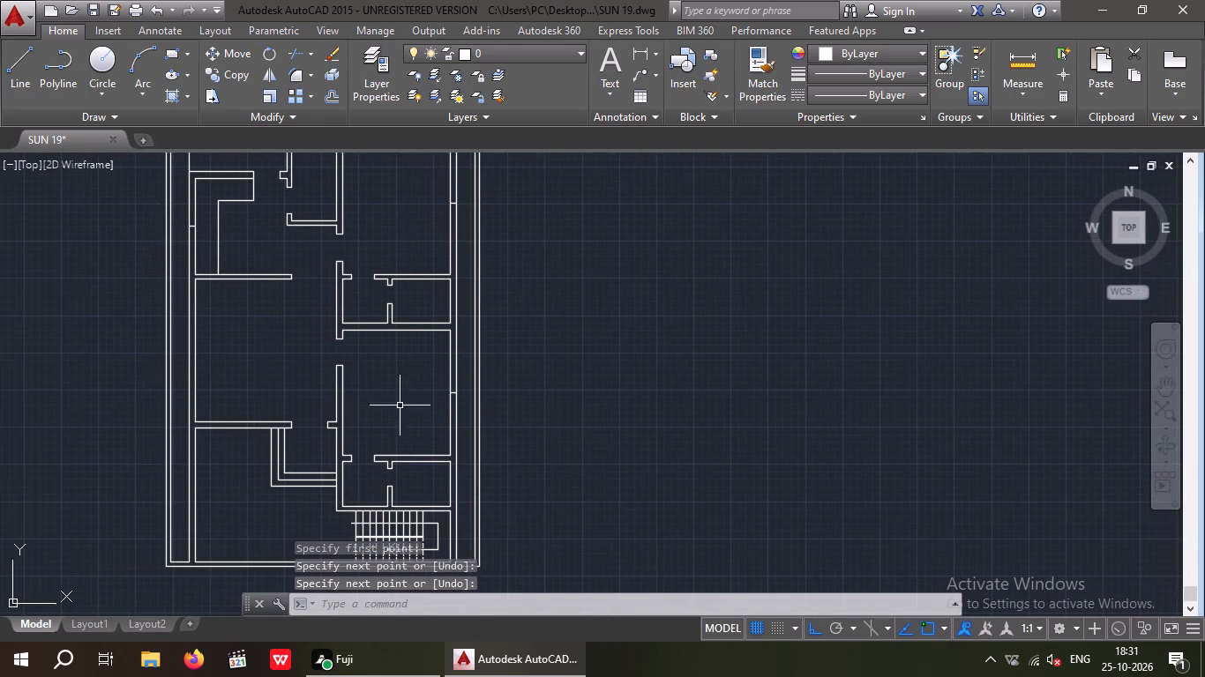
{"action": "key", "text": "space"}
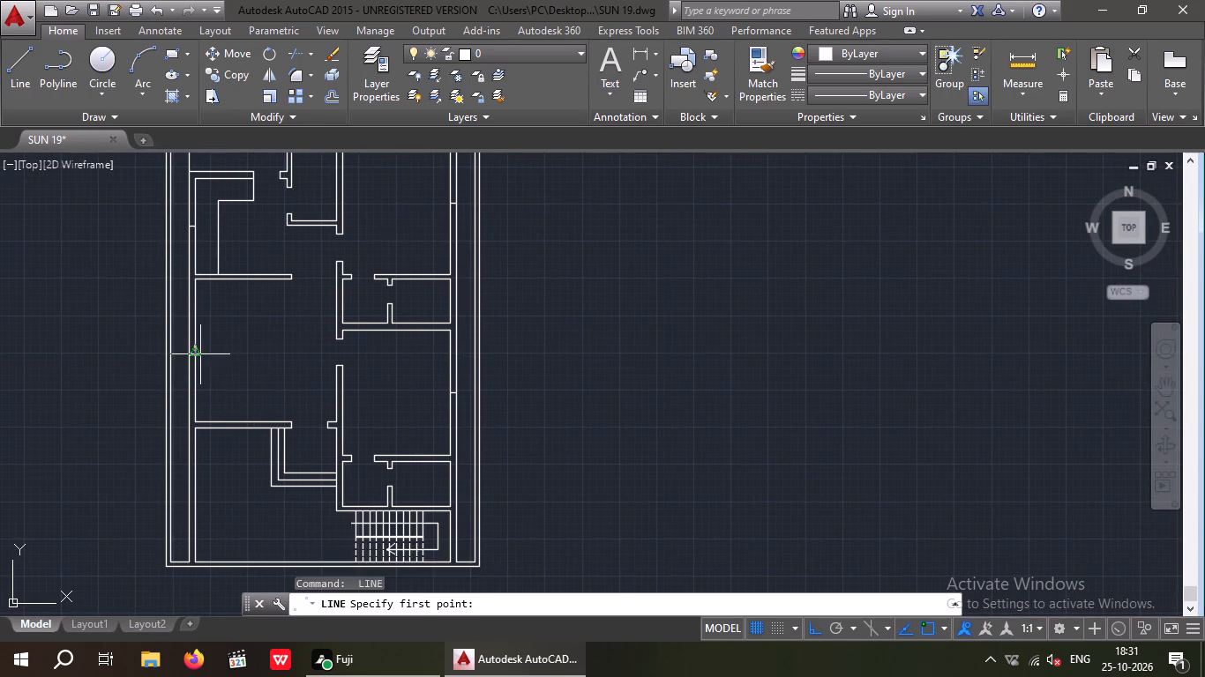
{"action": "scroll", "coordinate": [196, 345], "scroll_direction": "up", "scroll_amount": 2}
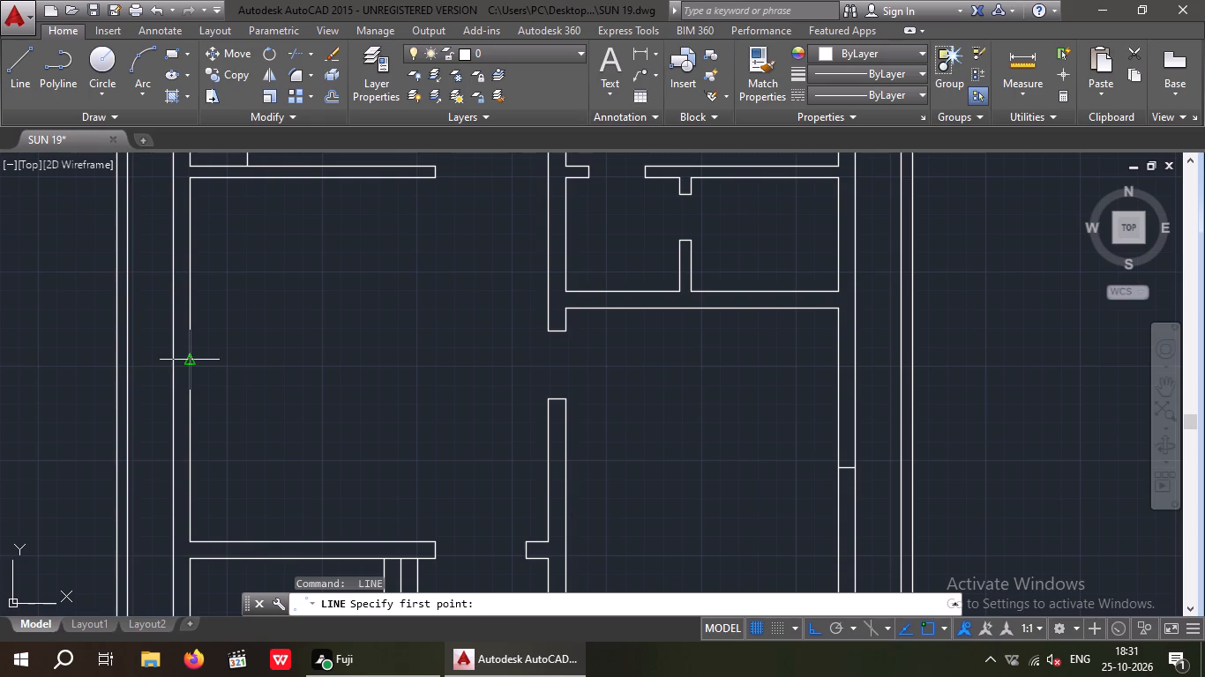
{"action": "left_click", "coordinate": [192, 362]}
{"action": "scroll", "coordinate": [164, 367], "scroll_direction": "up", "scroll_amount": 2}
{"action": "left_click", "coordinate": [183, 351]}
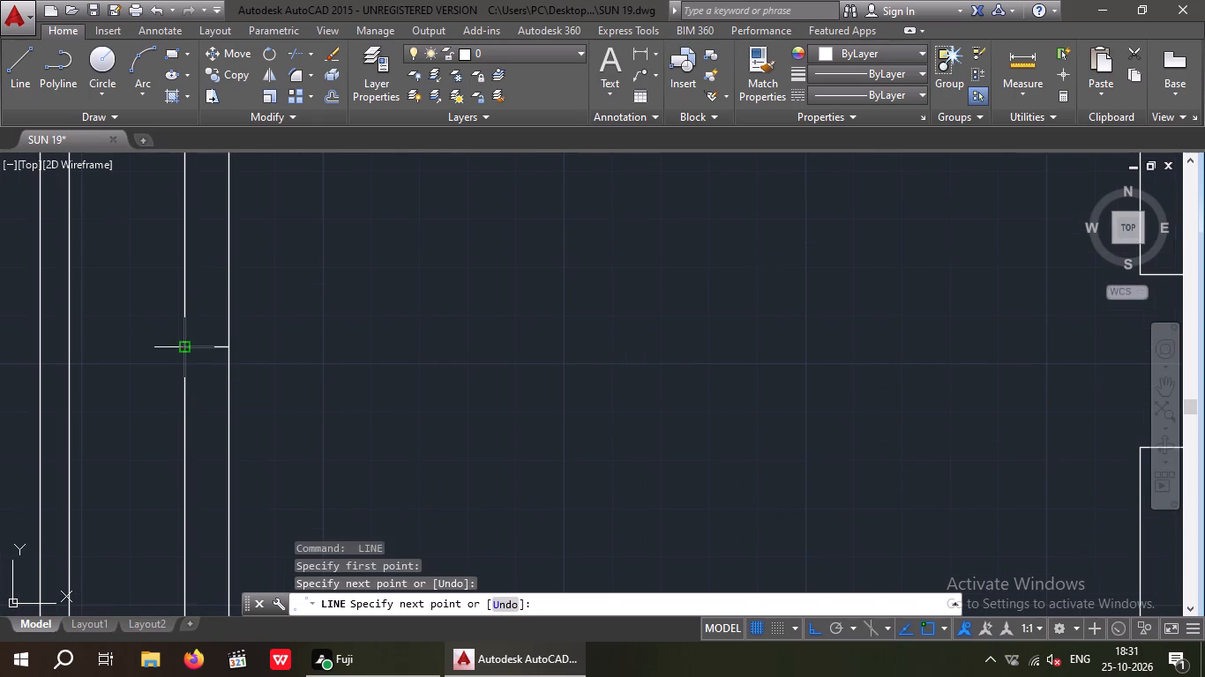
{"action": "key", "text": "space"}
Draw a short line across the horizontal wall beside the L-shaped steps, at the midpoint of the large left room's bottom side.
{"action": "scroll", "coordinate": [326, 338], "scroll_direction": "down", "scroll_amount": 4}
{"action": "scroll", "coordinate": [350, 417], "scroll_direction": "up", "scroll_amount": 2}
{"action": "key", "text": "space"}
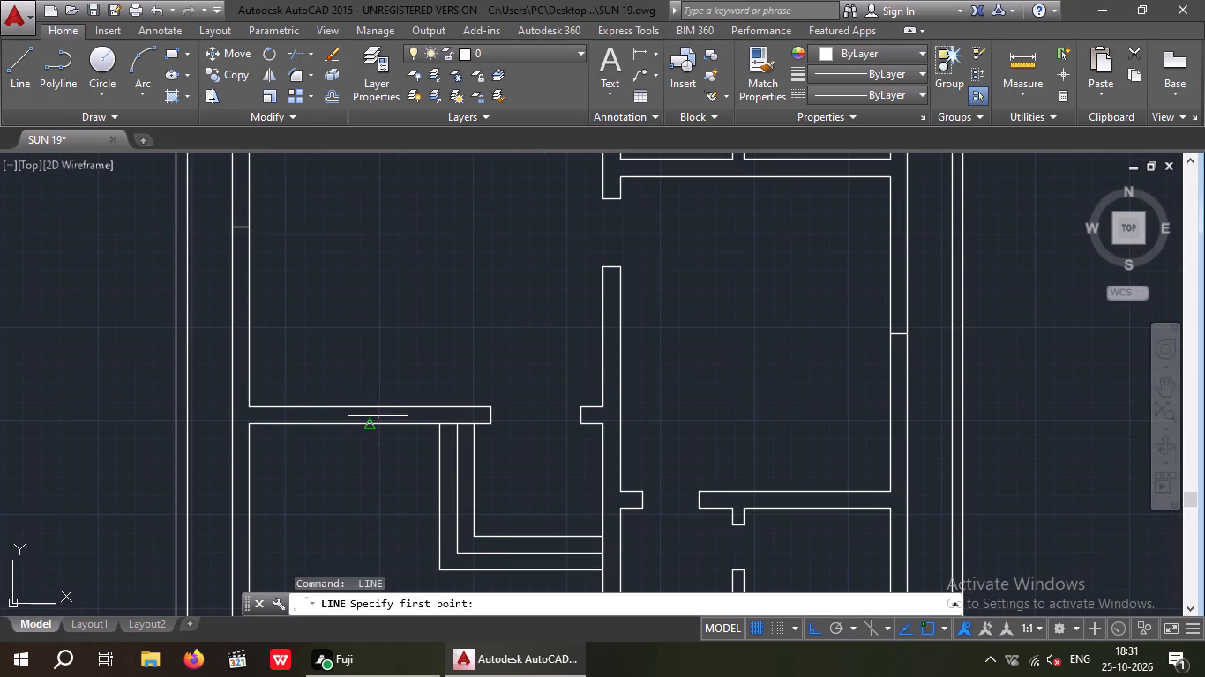
{"action": "left_click", "coordinate": [369, 409]}
{"action": "scroll", "coordinate": [371, 430], "scroll_direction": "up", "scroll_amount": 2}
{"action": "left_click", "coordinate": [366, 416]}
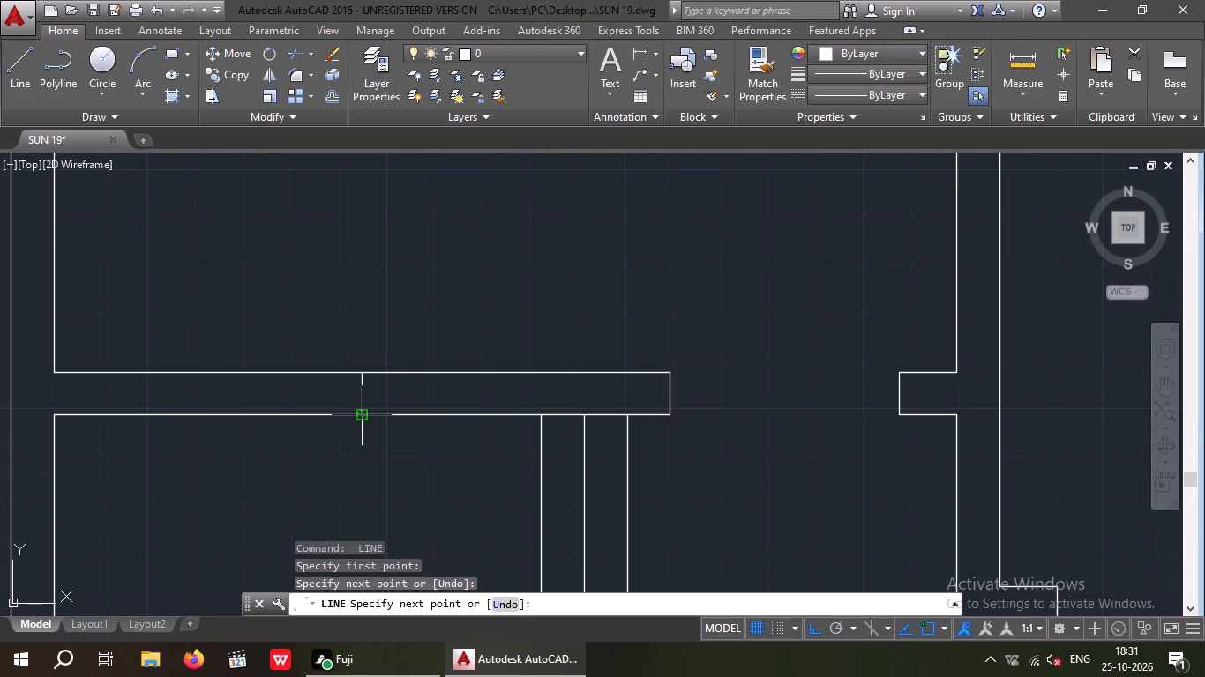
{"action": "key", "text": "space"}
Offset the kitchen's midpoint line in the left exterior wall 1'6" to both sides, above and below it.
{"action": "scroll", "coordinate": [379, 454], "scroll_direction": "down", "scroll_amount": 4}
{"action": "middle_click_drag", "start_coordinate": [370, 470], "coordinate": [330, 449]}
{"action": "middle_click_drag", "start_coordinate": [328, 459], "coordinate": [324, 488]}
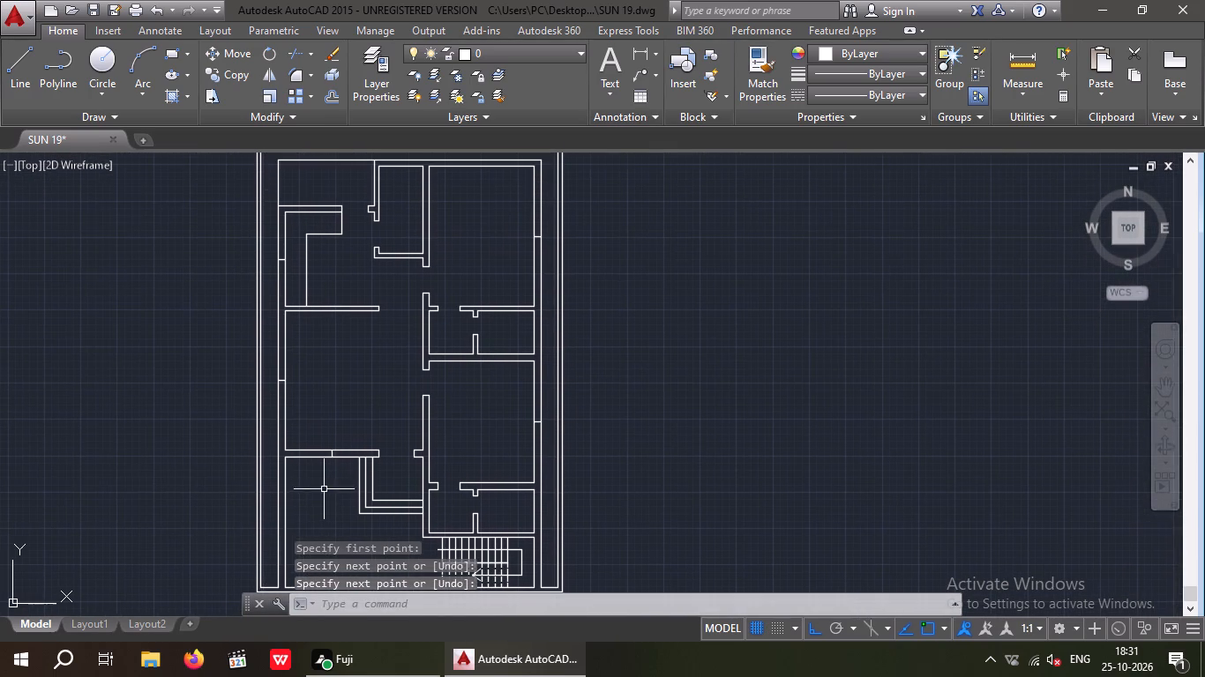
{"action": "middle_click_drag", "start_coordinate": [341, 490], "coordinate": [339, 452]}
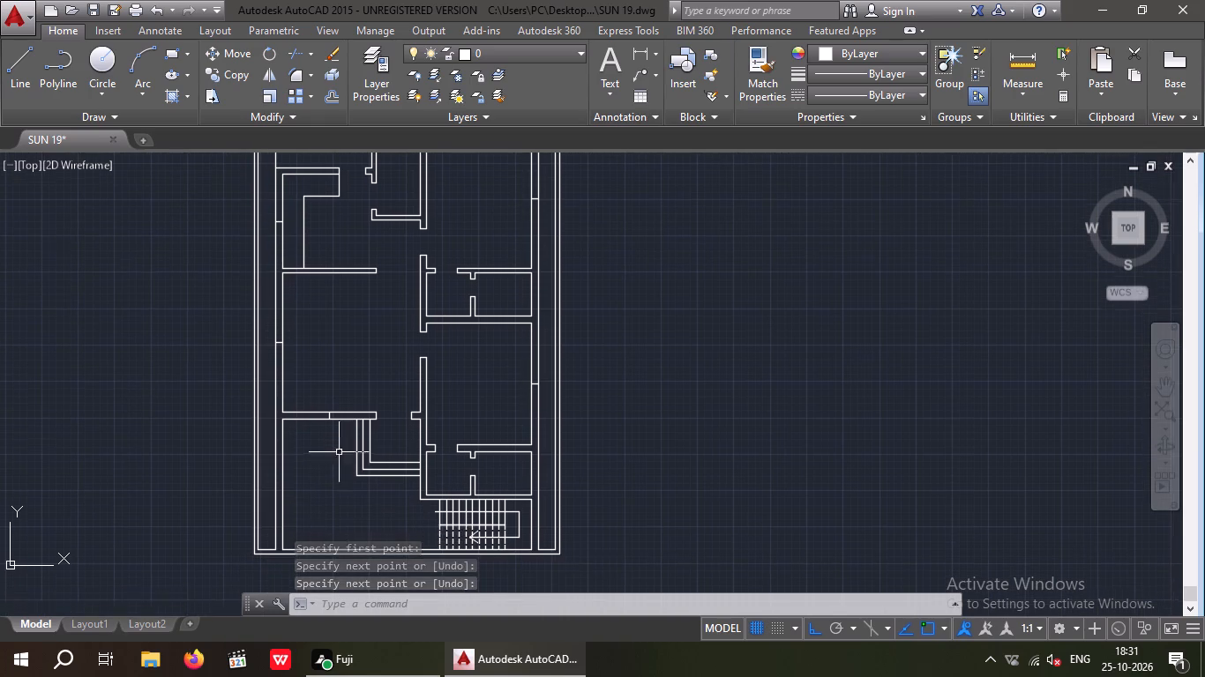
{"action": "middle_click_drag", "start_coordinate": [393, 491], "coordinate": [431, 495]}
{"action": "middle_click_drag", "start_coordinate": [393, 378], "coordinate": [378, 451]}
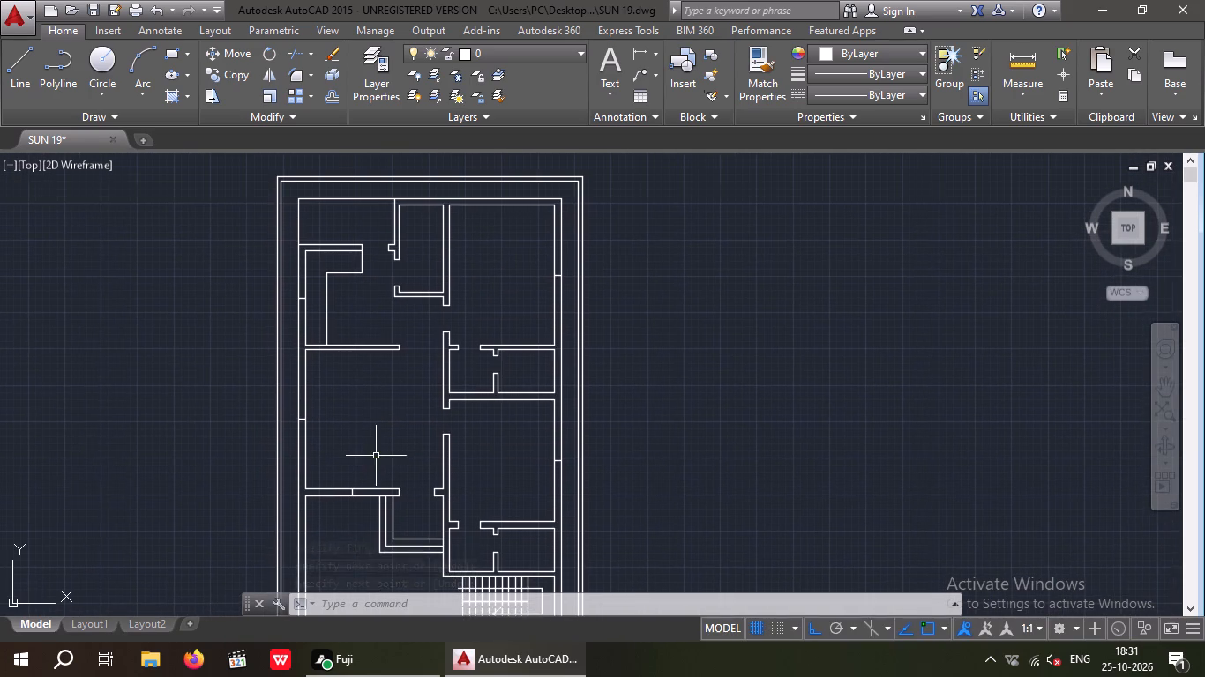
{"action": "key", "text": "Escape"}
{"action": "key", "text": "Escape"}
{"action": "key", "text": "o"}
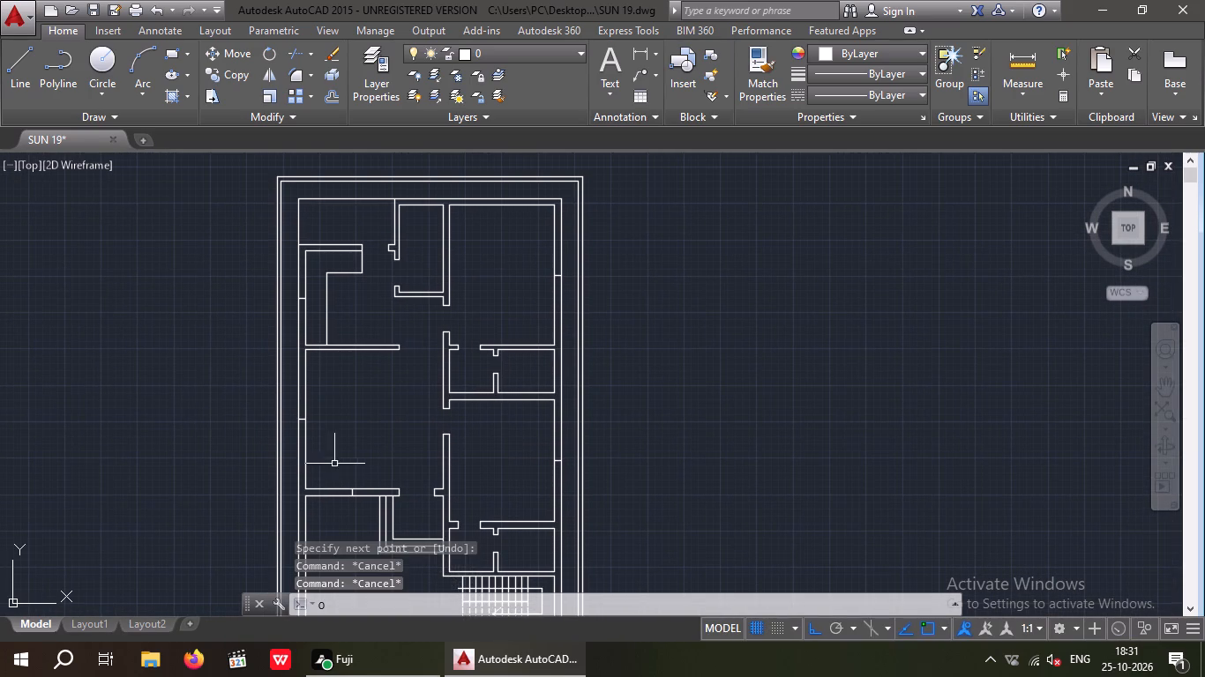
{"action": "key", "text": "space"}
{"action": "key", "text": "1"}
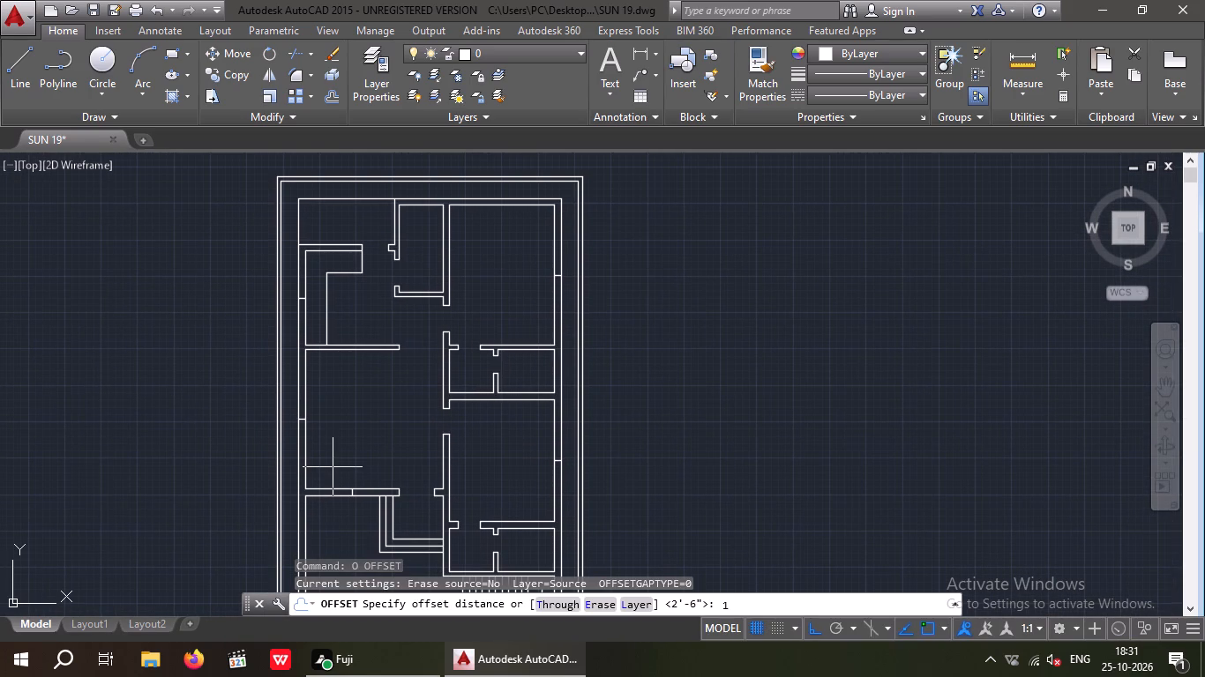
{"action": "key", "text": "apostrophe"}
{"action": "key", "text": "6"}
{"action": "key", "text": "shift+quotedbl"}
{"action": "key", "text": "Return"}
{"action": "scroll", "coordinate": [307, 282], "scroll_direction": "up", "scroll_amount": 3}
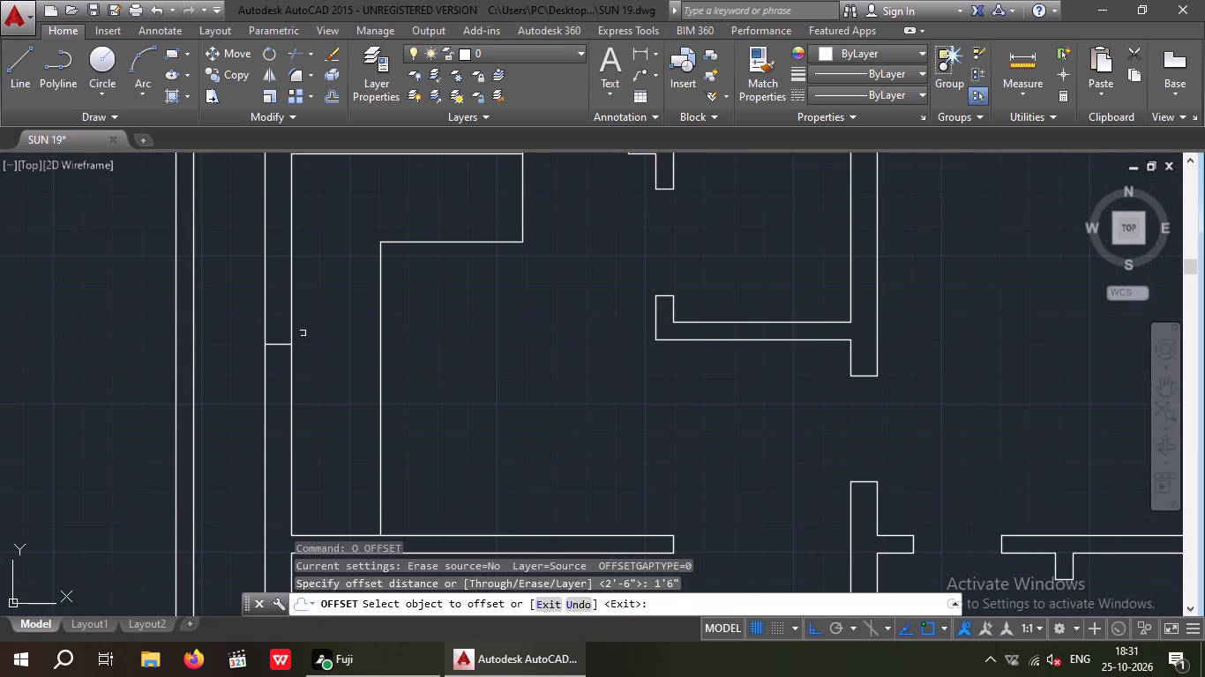
{"action": "left_click_drag", "start_coordinate": [275, 344], "coordinate": [278, 329]}
{"action": "left_click", "coordinate": [282, 277]}
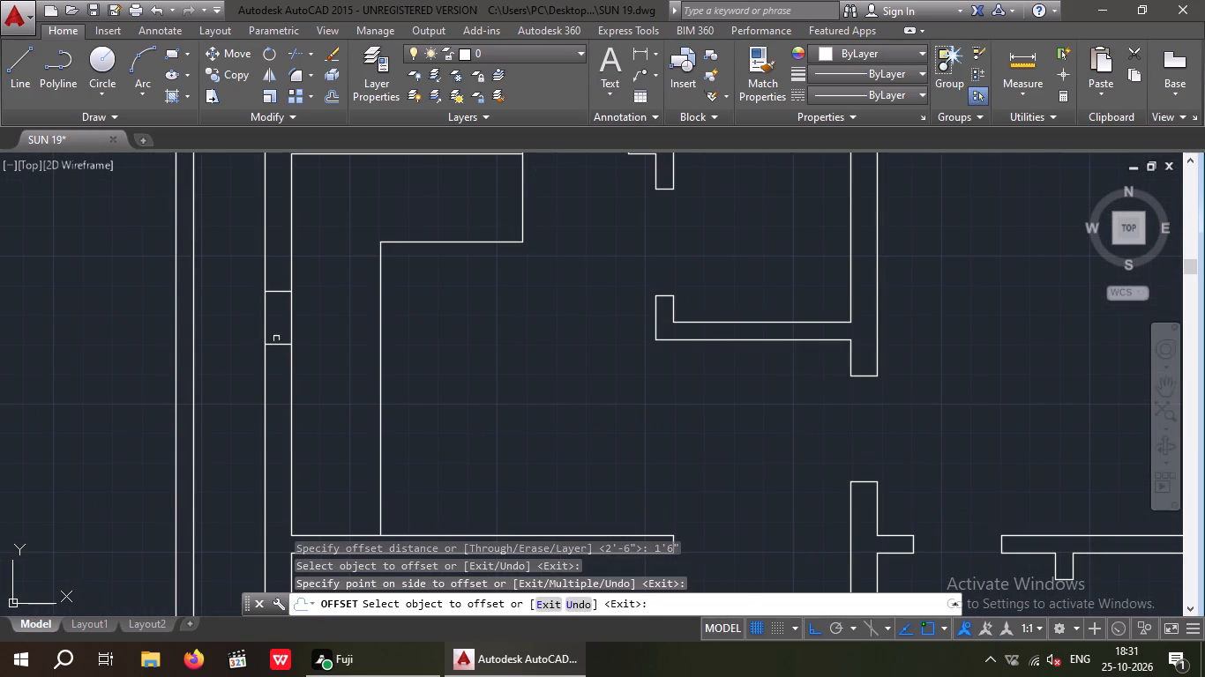
{"action": "left_click_drag", "start_coordinate": [278, 345], "coordinate": [278, 354]}
{"action": "left_click", "coordinate": [281, 381]}
Offset the midpoint line in the left exterior wall of the large room below the kitchen 1'6" upward and downward.
{"action": "scroll", "coordinate": [279, 327], "scroll_direction": "down", "scroll_amount": 3}
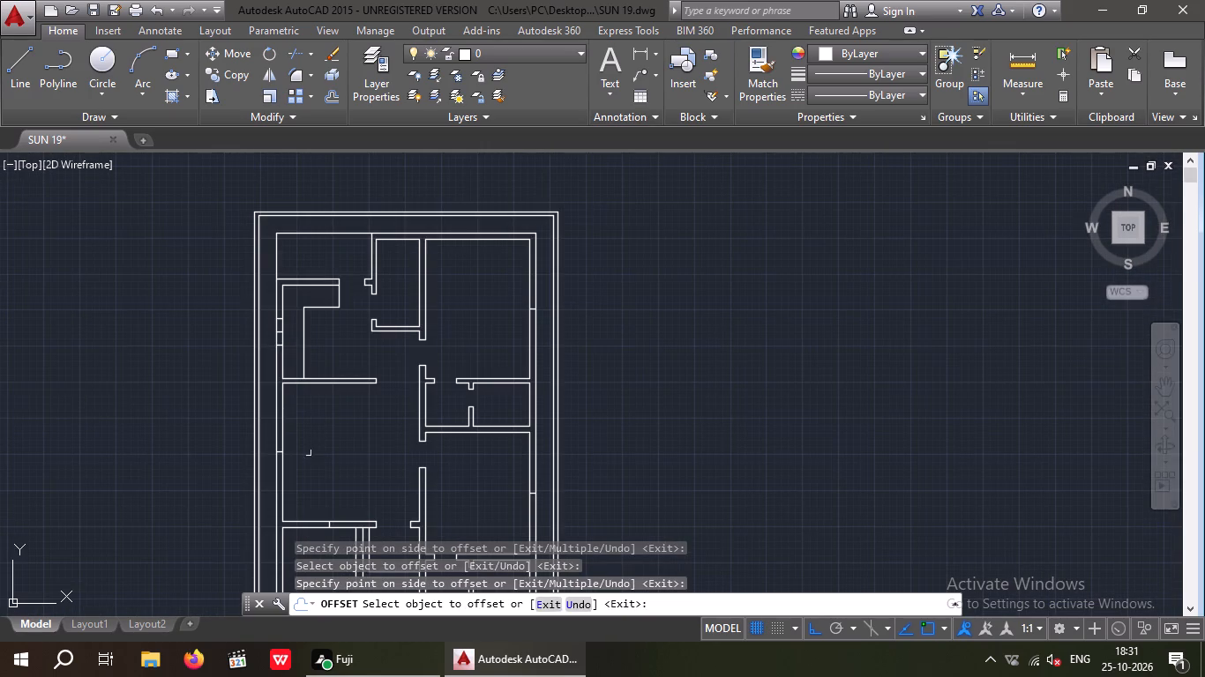
{"action": "middle_click_drag", "start_coordinate": [311, 461], "coordinate": [311, 432]}
{"action": "middle_click_drag", "start_coordinate": [311, 414], "coordinate": [313, 397]}
{"action": "scroll", "coordinate": [288, 399], "scroll_direction": "up", "scroll_amount": 3}
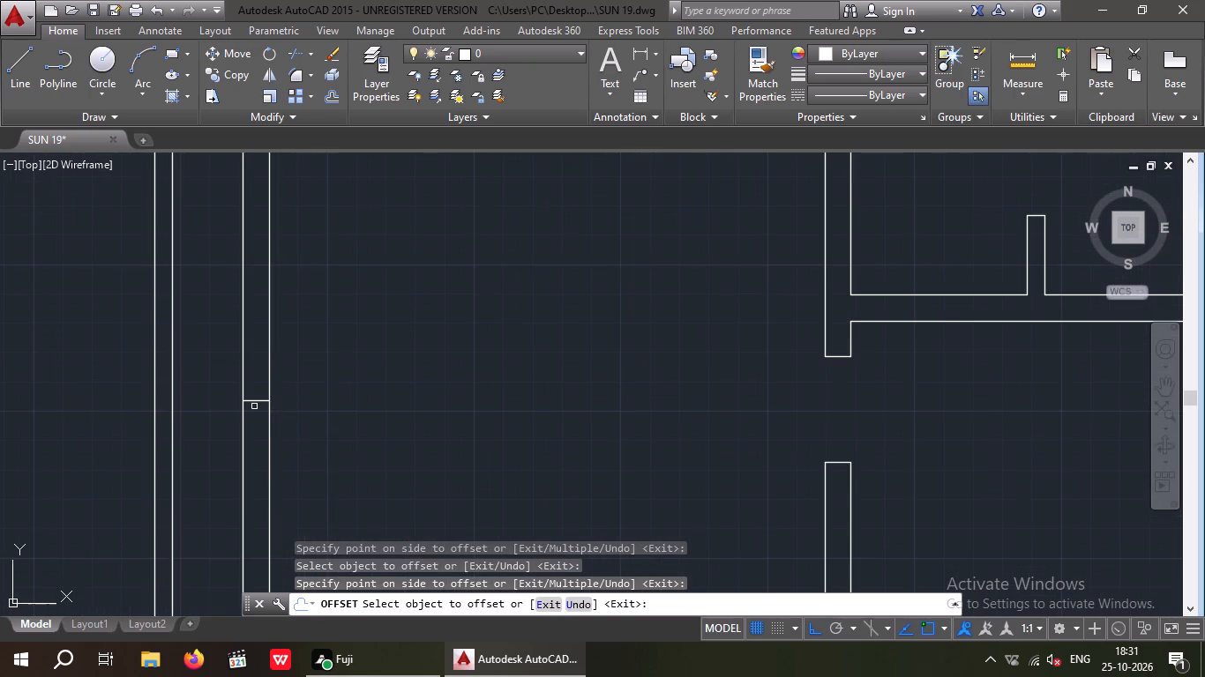
{"action": "left_click_drag", "start_coordinate": [256, 403], "coordinate": [256, 391]}
{"action": "left_click", "coordinate": [258, 362]}
{"action": "left_click_drag", "start_coordinate": [257, 399], "coordinate": [260, 437]}
{"action": "left_click", "coordinate": [273, 483]}
Offset the midpoint line in the horizontal wall beside the L-shaped steps 1'6" to its left and right.
{"action": "scroll", "coordinate": [255, 383], "scroll_direction": "down", "scroll_amount": 4}
{"action": "scroll", "coordinate": [288, 446], "scroll_direction": "up", "scroll_amount": 4}
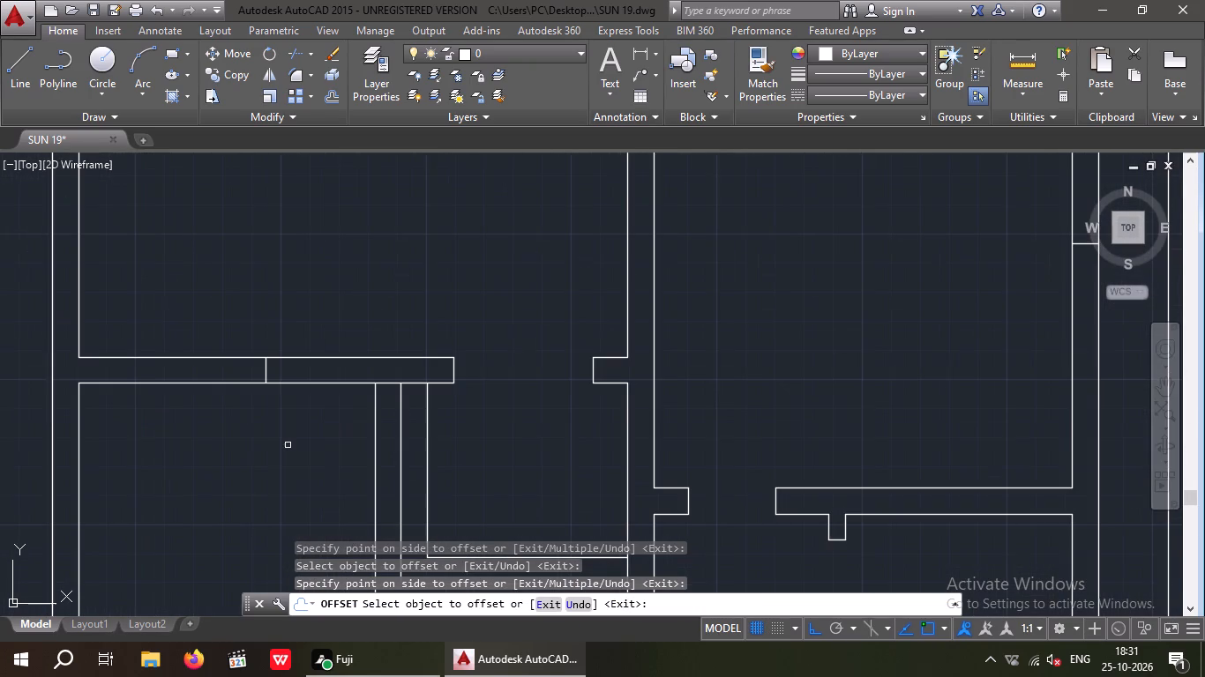
{"action": "left_click_drag", "start_coordinate": [267, 377], "coordinate": [275, 377]}
{"action": "left_click", "coordinate": [307, 377]}
{"action": "left_click_drag", "start_coordinate": [267, 373], "coordinate": [246, 379]}
{"action": "left_click", "coordinate": [206, 387]}
{"action": "key", "text": "Escape"}
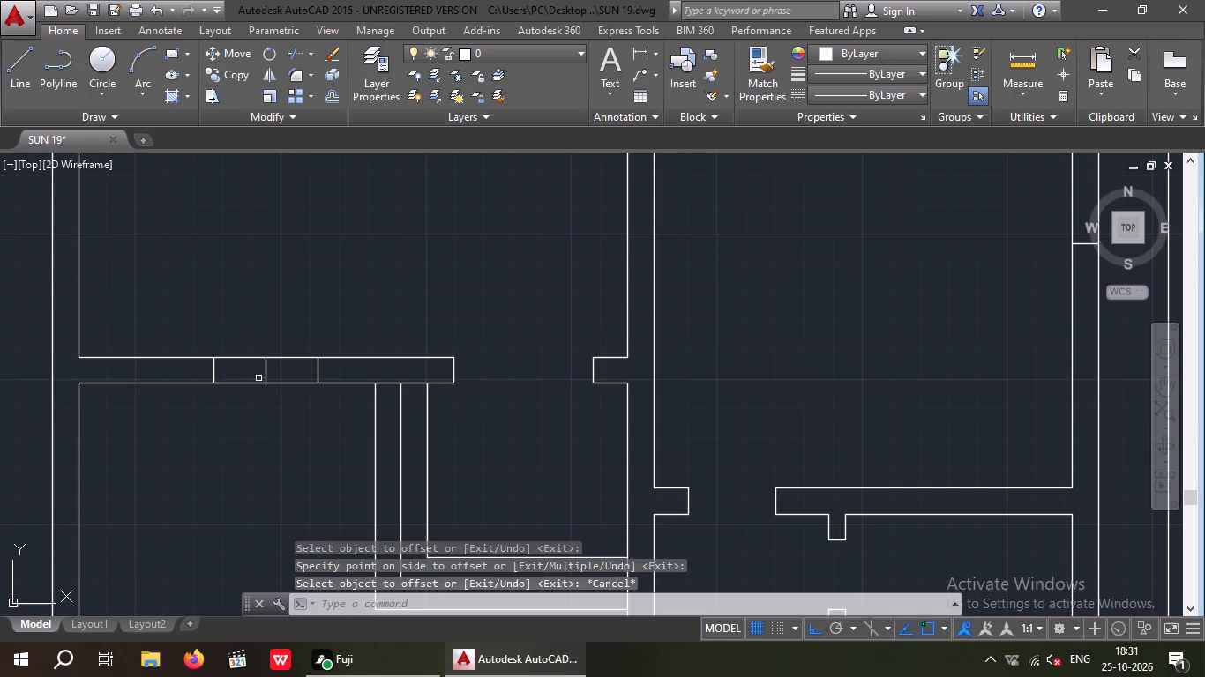
{"action": "key", "text": "Escape"}
Delete the original midpoint line between the two offset lines in the horizontal wall beside the L-shaped steps.
{"action": "scroll", "coordinate": [266, 375], "scroll_direction": "up", "scroll_amount": 3}
{"action": "left_click_drag", "start_coordinate": [282, 366], "coordinate": [217, 396]}
{"action": "left_click", "coordinate": [213, 398]}
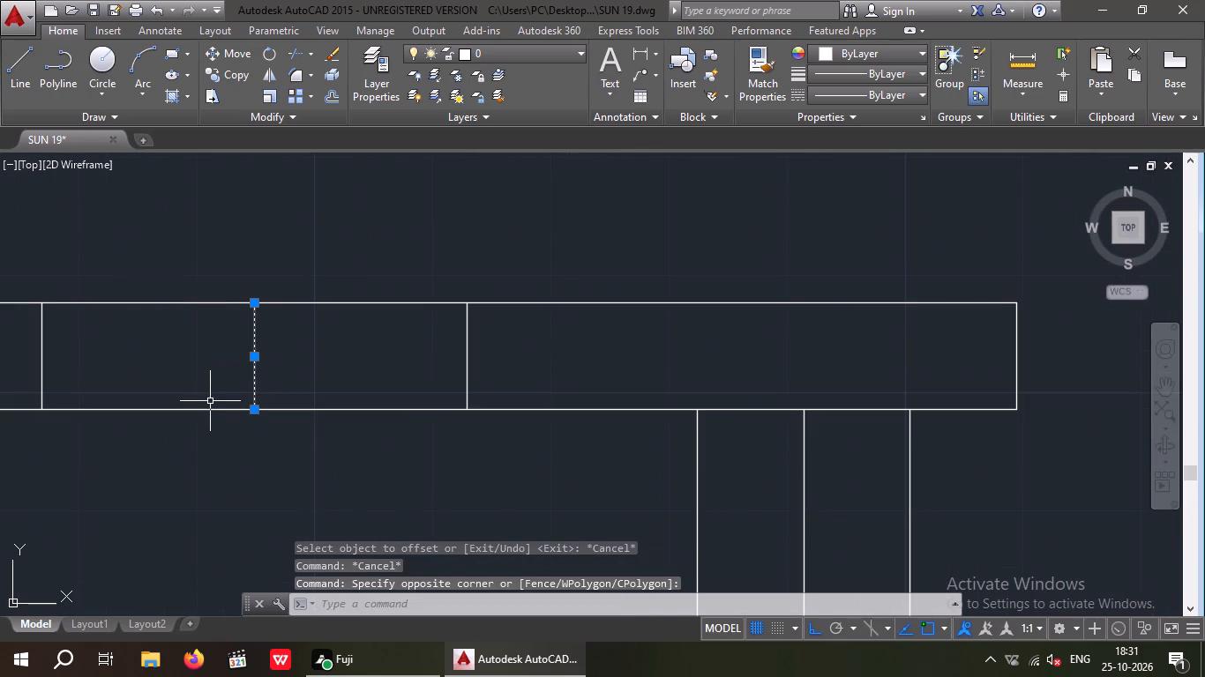
{"action": "key", "text": "Delete"}
Delete the original midpoint line between the two offset lines in the large left room's exterior wall.
{"action": "scroll", "coordinate": [217, 402], "scroll_direction": "down", "scroll_amount": 6}
{"action": "scroll", "coordinate": [167, 345], "scroll_direction": "up", "scroll_amount": 5}
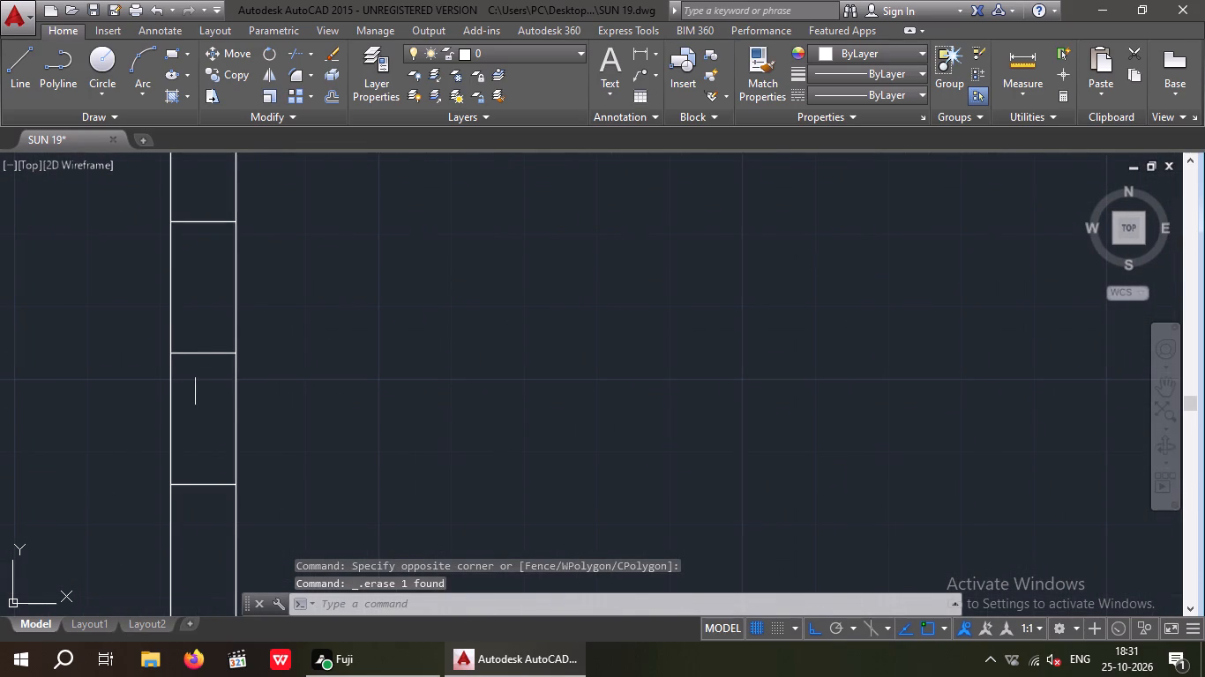
{"action": "left_click_drag", "start_coordinate": [208, 384], "coordinate": [197, 368]}
{"action": "left_click", "coordinate": [188, 341]}
{"action": "key", "text": "Delete"}
Delete the original midpoint line between the two offset lines in the kitchen's exterior wall.
{"action": "scroll", "coordinate": [213, 377], "scroll_direction": "down", "scroll_amount": 4}
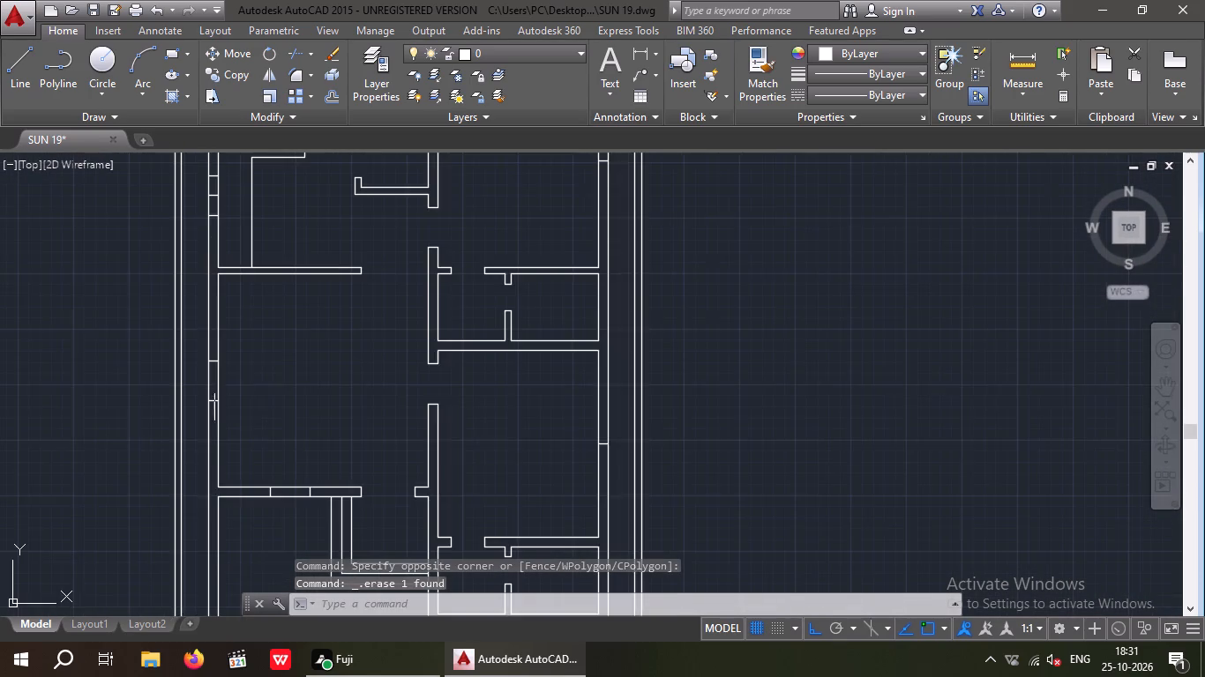
{"action": "middle_click_drag", "start_coordinate": [277, 385], "coordinate": [288, 614]}
{"action": "scroll", "coordinate": [222, 422], "scroll_direction": "up", "scroll_amount": 4}
{"action": "left_click_drag", "start_coordinate": [234, 467], "coordinate": [220, 459]}
{"action": "left_click", "coordinate": [218, 428]}
{"action": "key", "text": "Delete"}
{"action": "scroll", "coordinate": [221, 419], "scroll_direction": "down", "scroll_amount": 4}
Offset the midpoint line in the upper-right room's exterior wall 1'6" to both sides, above and below it.
{"action": "middle_click_drag", "start_coordinate": [301, 457], "coordinate": [210, 365]}
{"action": "scroll", "coordinate": [218, 383], "scroll_direction": "down", "scroll_amount": 1}
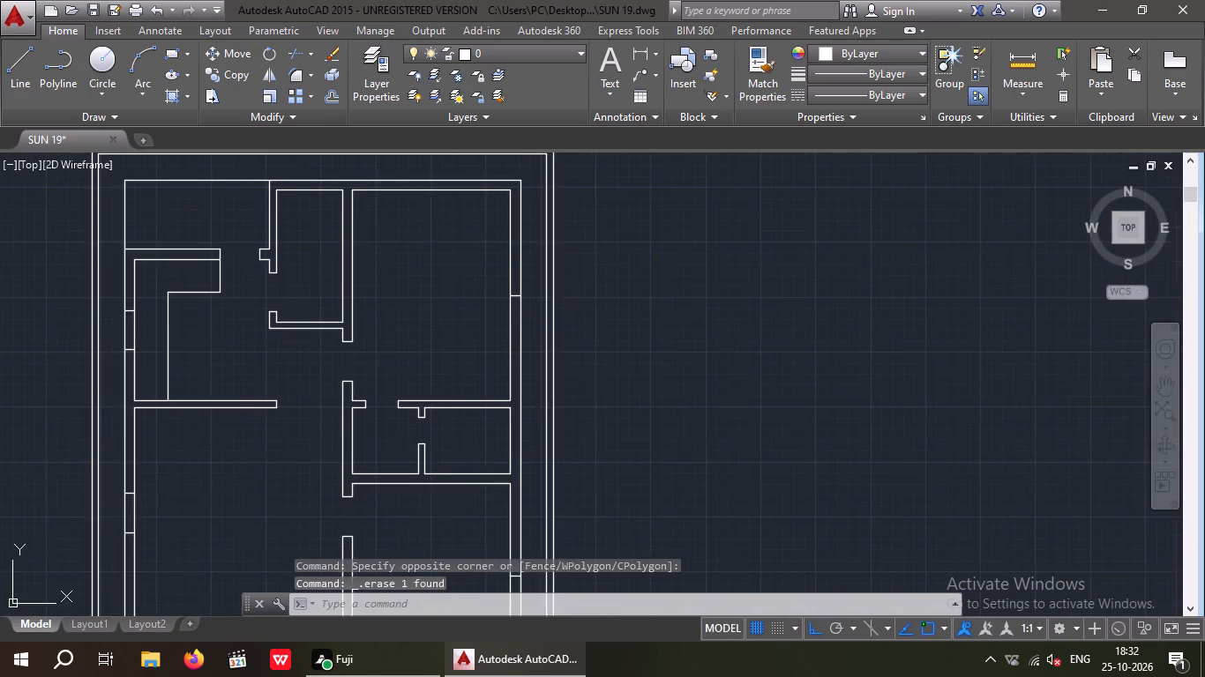
{"action": "middle_click_drag", "start_coordinate": [243, 441], "coordinate": [167, 441]}
{"action": "key", "text": "Escape"}
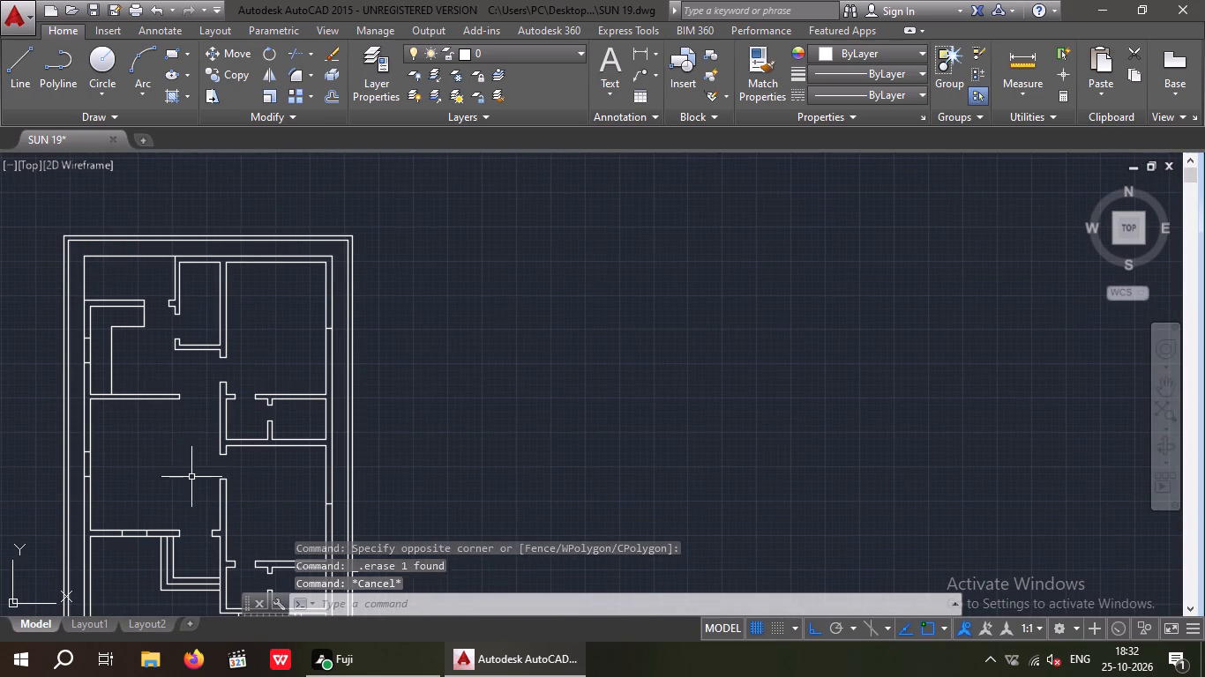
{"action": "key", "text": "Escape"}
{"action": "key", "text": "o"}
{"action": "key", "text": "space"}
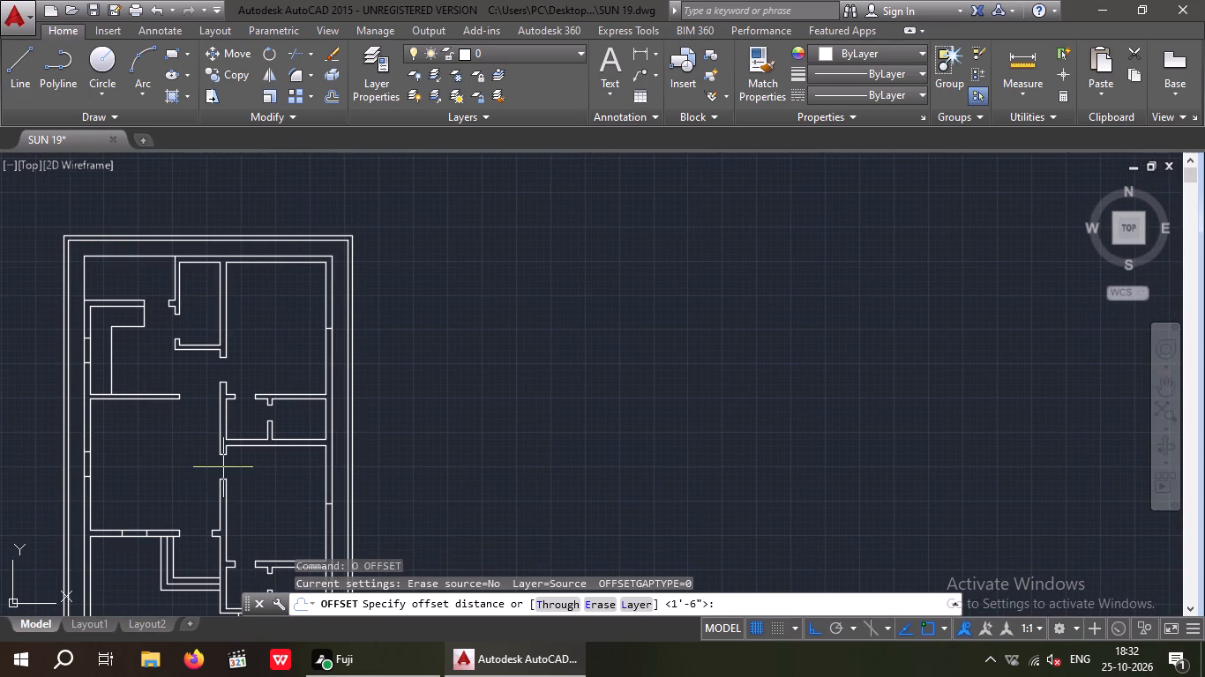
{"action": "key", "text": "1"}
{"action": "key", "text": "apostrophe"}
{"action": "key", "text": "6"}
{"action": "key", "text": "shift+quotedbl"}
{"action": "key", "text": "Return"}
{"action": "scroll", "coordinate": [318, 330], "scroll_direction": "up", "scroll_amount": 3}
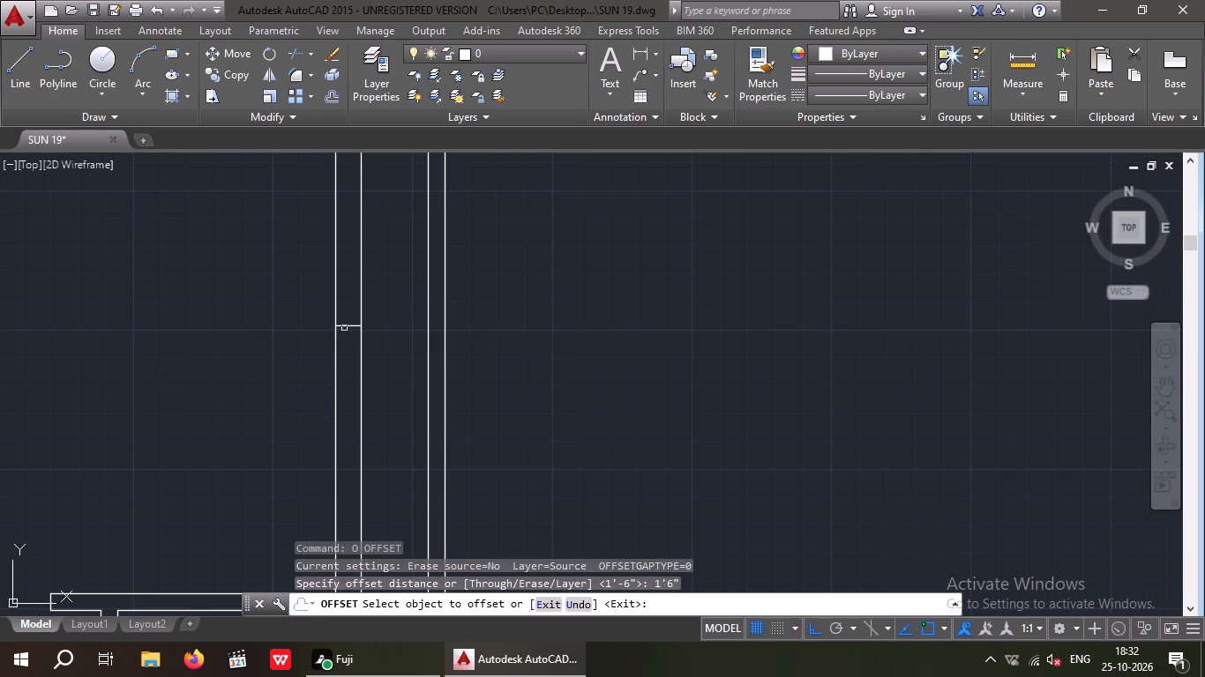
{"action": "left_click_drag", "start_coordinate": [350, 328], "coordinate": [350, 315]}
{"action": "left_click", "coordinate": [350, 278]}
{"action": "left_click_drag", "start_coordinate": [349, 327], "coordinate": [358, 393]}
{"action": "left_click", "coordinate": [364, 414]}
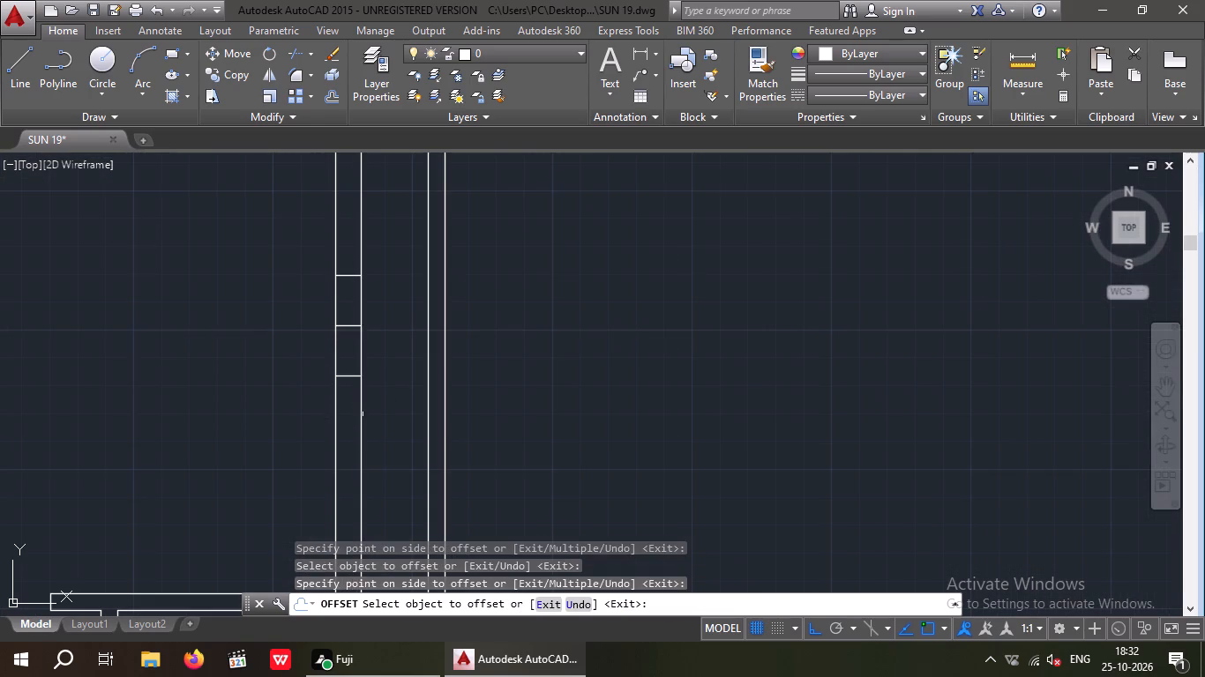
{"action": "key", "text": "Escape"}
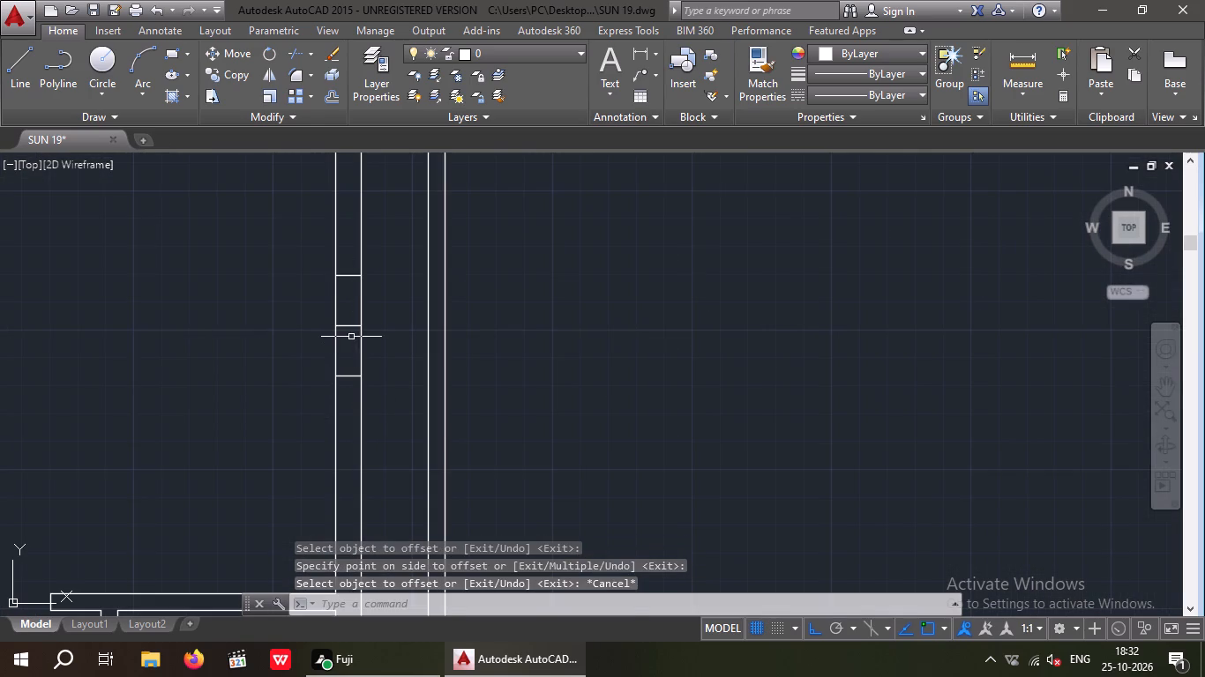
Delete the original midpoint line between the two offset lines in the upper-right room's exterior wall.
{"action": "left_click_drag", "start_coordinate": [350, 334], "coordinate": [348, 324]}
{"action": "left_click", "coordinate": [345, 303]}
{"action": "key", "text": "Delete"}
Offset the midpoint line in the lower-right room's exterior wall 1'6" to both sides, above and below it.
{"action": "scroll", "coordinate": [347, 321], "scroll_direction": "down", "scroll_amount": 5}
{"action": "scroll", "coordinate": [341, 376], "scroll_direction": "up", "scroll_amount": 3}
{"action": "middle_click_drag", "start_coordinate": [322, 445], "coordinate": [326, 362]}
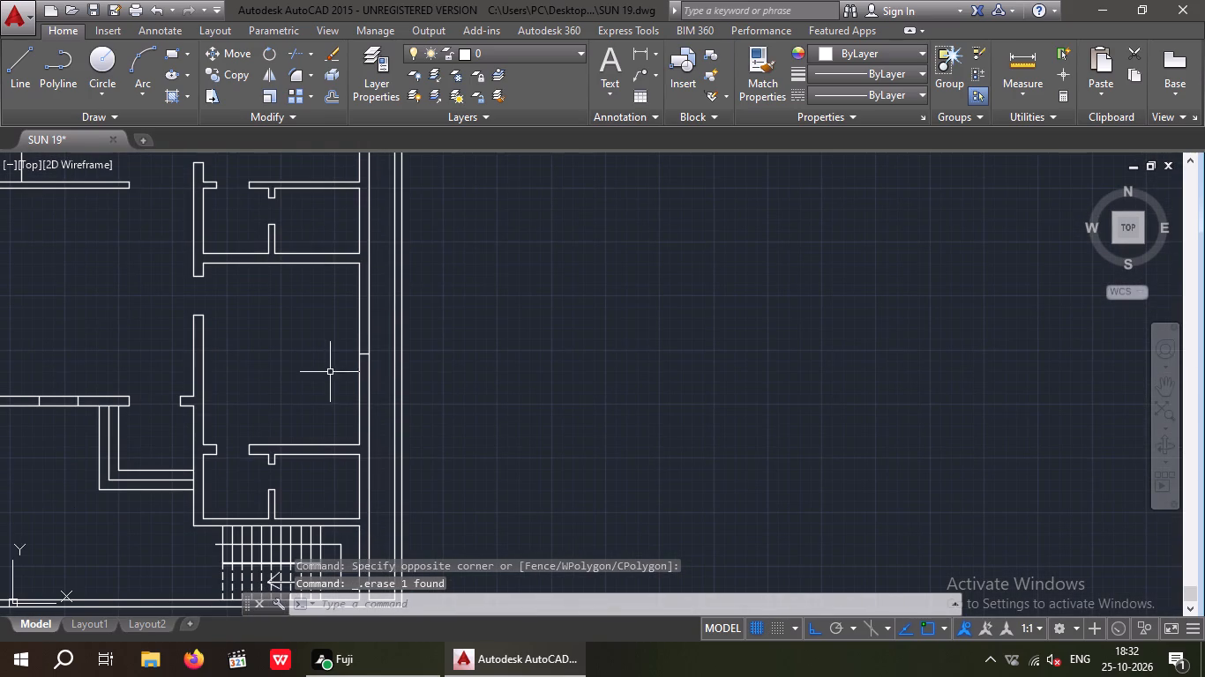
{"action": "key", "text": "Escape"}
{"action": "key", "text": "Escape"}
{"action": "key", "text": "Escape"}
{"action": "key", "text": "o"}
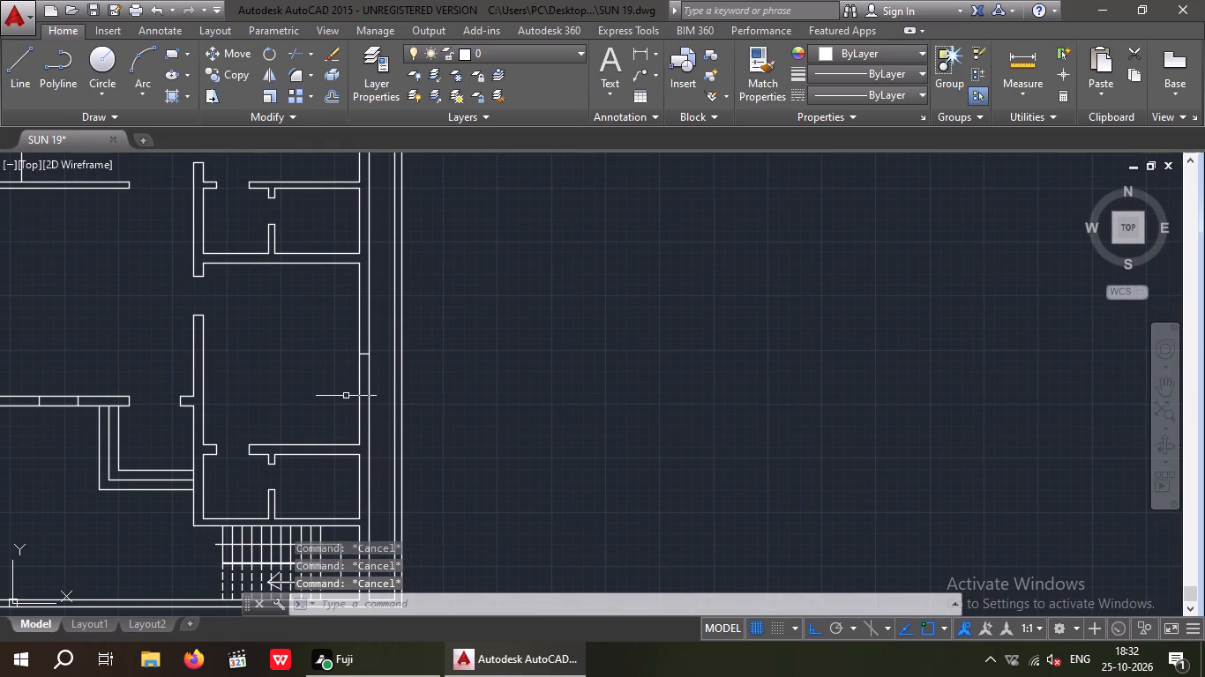
{"action": "key", "text": "Return"}
{"action": "key", "text": "1"}
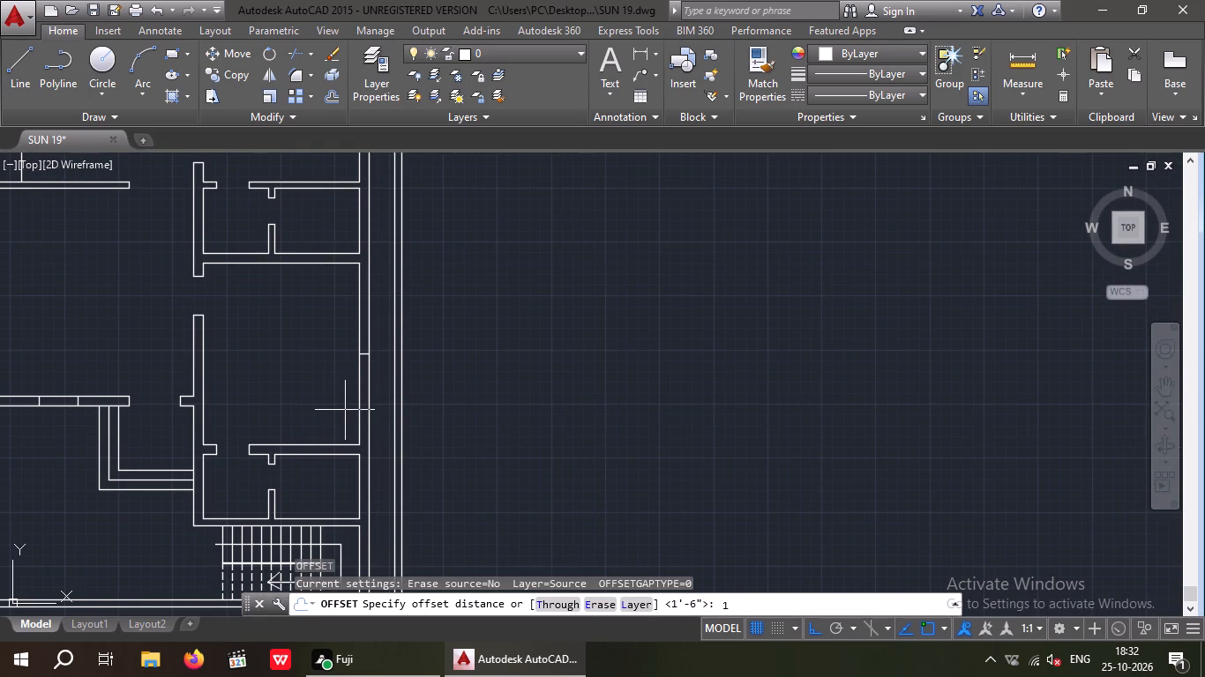
{"action": "key", "text": "apostrophe"}
{"action": "key", "text": "6"}
{"action": "key", "text": "shift+quotedbl"}
{"action": "key", "text": "Return"}
{"action": "scroll", "coordinate": [359, 355], "scroll_direction": "up", "scroll_amount": 2}
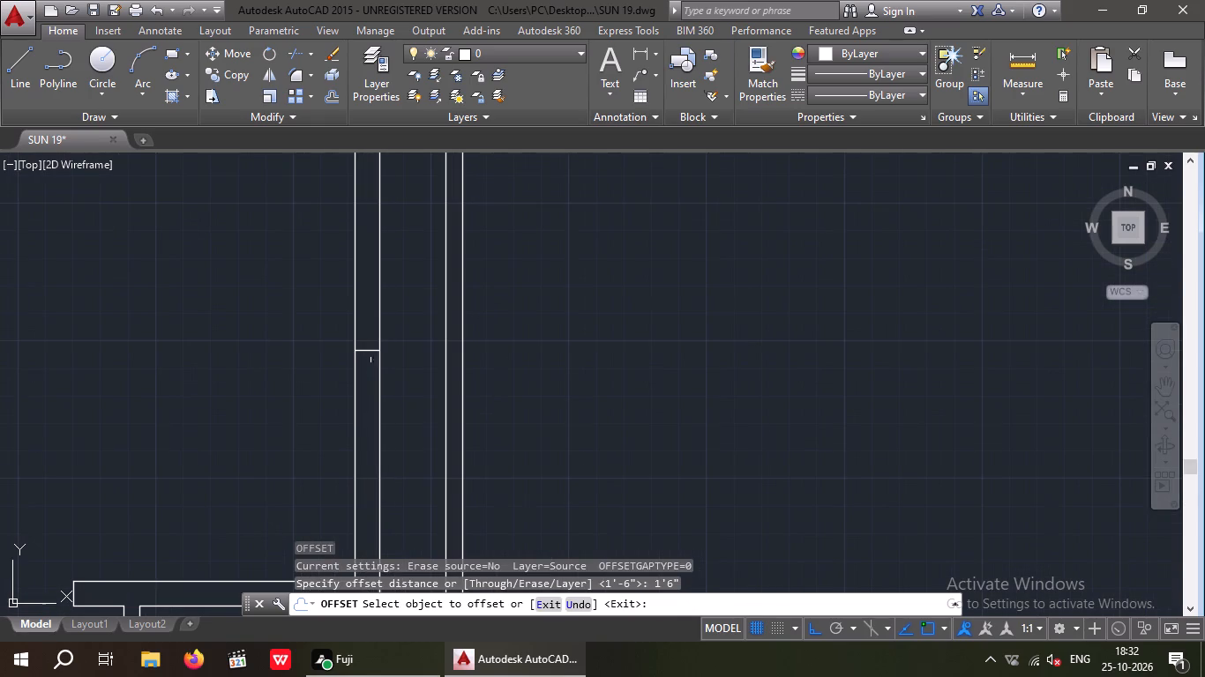
{"action": "left_click_drag", "start_coordinate": [370, 352], "coordinate": [368, 341]}
{"action": "left_click_drag", "start_coordinate": [359, 295], "coordinate": [360, 304]}
{"action": "left_click_drag", "start_coordinate": [367, 350], "coordinate": [368, 375]}
{"action": "left_click", "coordinate": [369, 397]}
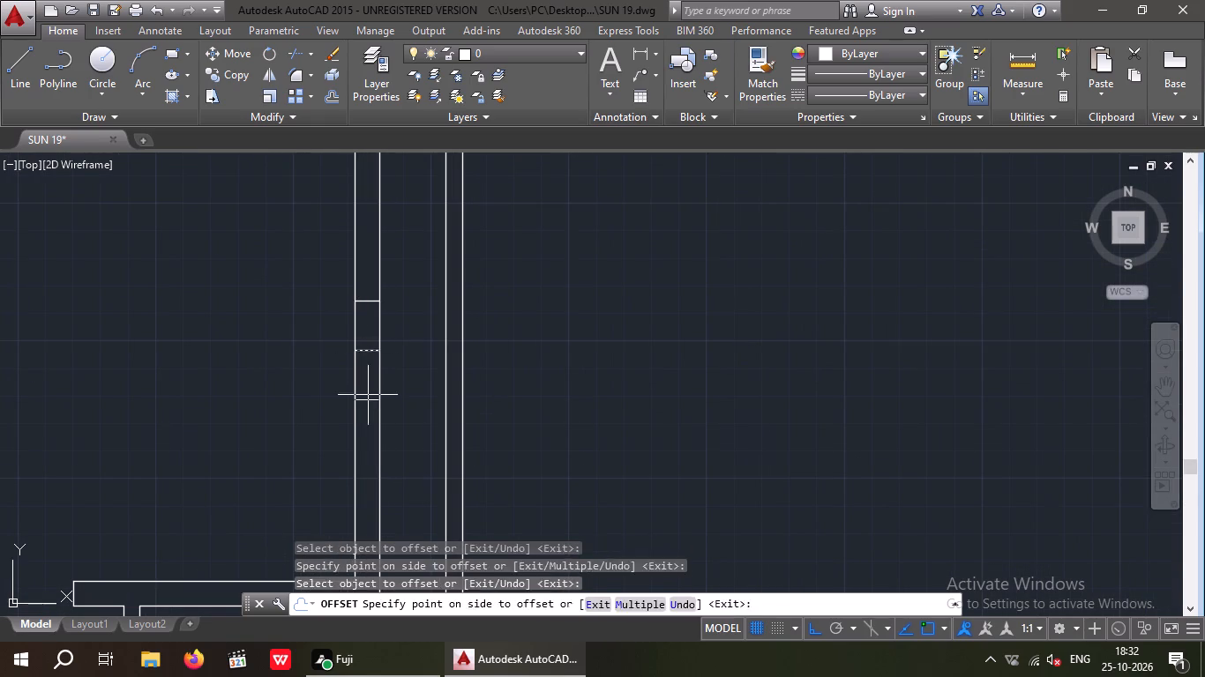
{"action": "key", "text": "Escape"}
{"action": "key", "text": "Escape"}
Delete the original midpoint line between the two offset lines in the lower-right room's exterior wall.
{"action": "scroll", "coordinate": [371, 347], "scroll_direction": "up", "scroll_amount": 2}
{"action": "left_click_drag", "start_coordinate": [372, 378], "coordinate": [370, 377]}
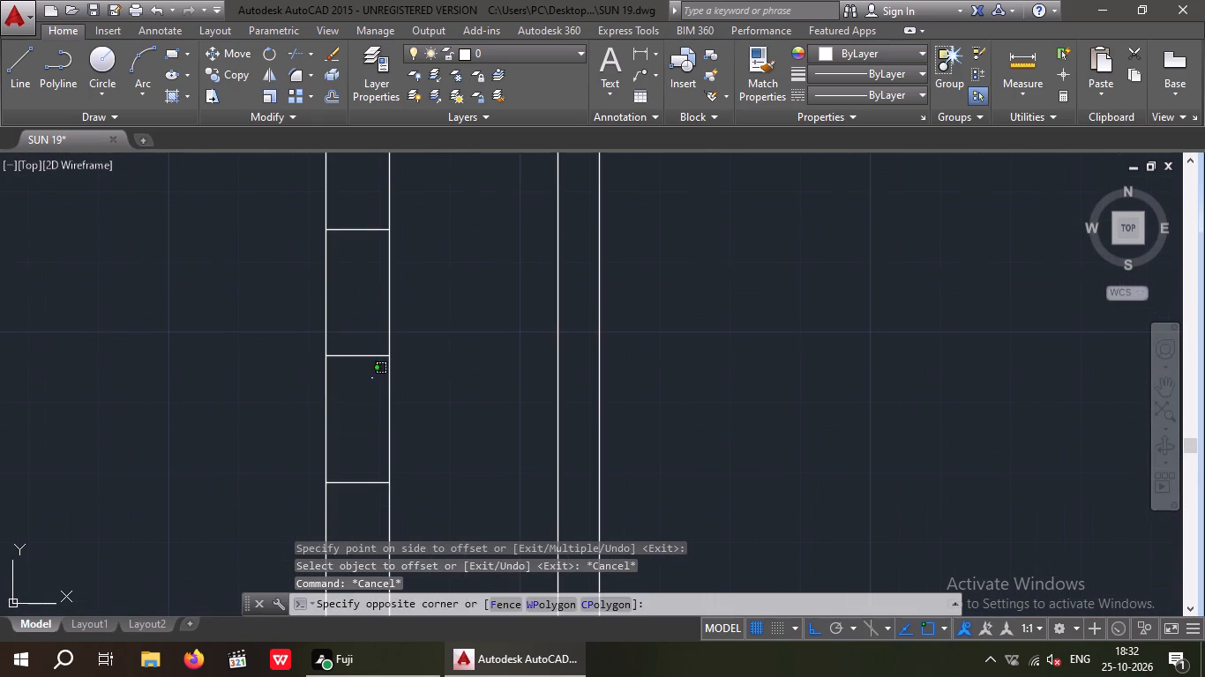
{"action": "left_click_drag", "start_coordinate": [370, 377], "coordinate": [358, 361]}
{"action": "left_click", "coordinate": [350, 343]}
{"action": "key", "text": "Delete"}
Offset both edge lines of the window opening in the lower-right room's exterior wall 3" outward, away from the opening.
{"action": "scroll", "coordinate": [348, 345], "scroll_direction": "down", "scroll_amount": 5}
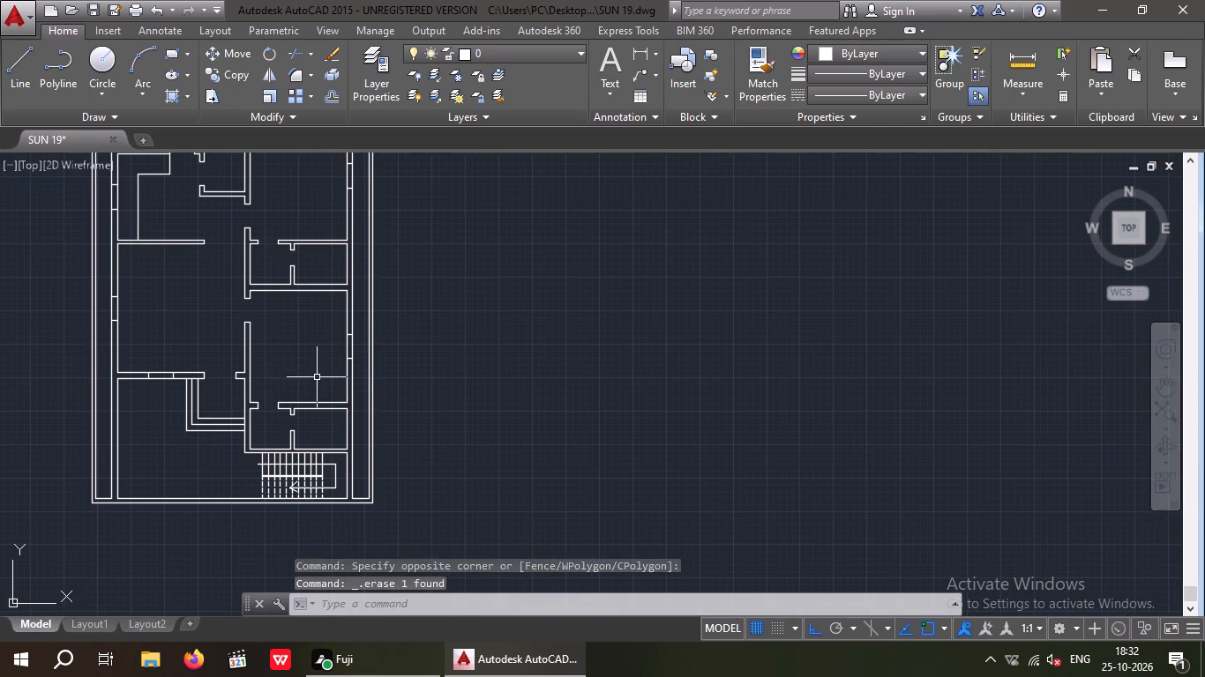
{"action": "middle_click_drag", "start_coordinate": [317, 376], "coordinate": [324, 336]}
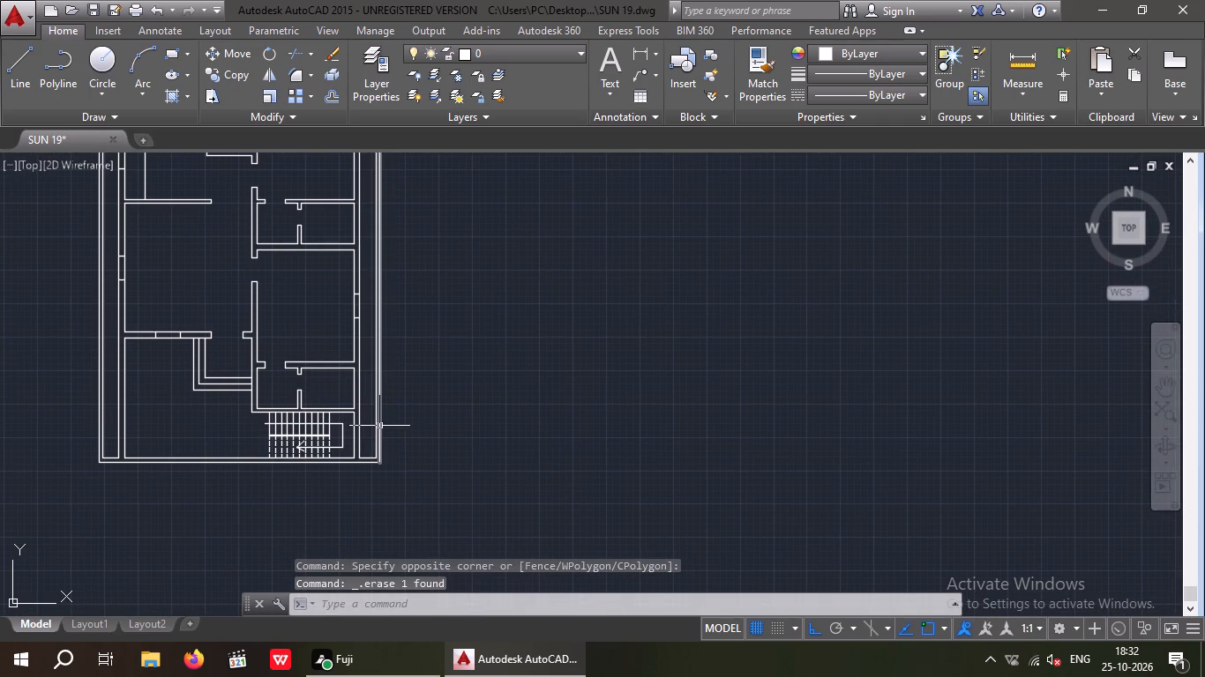
{"action": "key", "text": "Escape"}
{"action": "key", "text": "Escape"}
{"action": "scroll", "coordinate": [352, 386], "scroll_direction": "up", "scroll_amount": 1}
{"action": "middle_click_drag", "start_coordinate": [358, 423], "coordinate": [343, 493]}
{"action": "key", "text": "Escape"}
{"action": "key", "text": "o"}
{"action": "key", "text": "Return"}
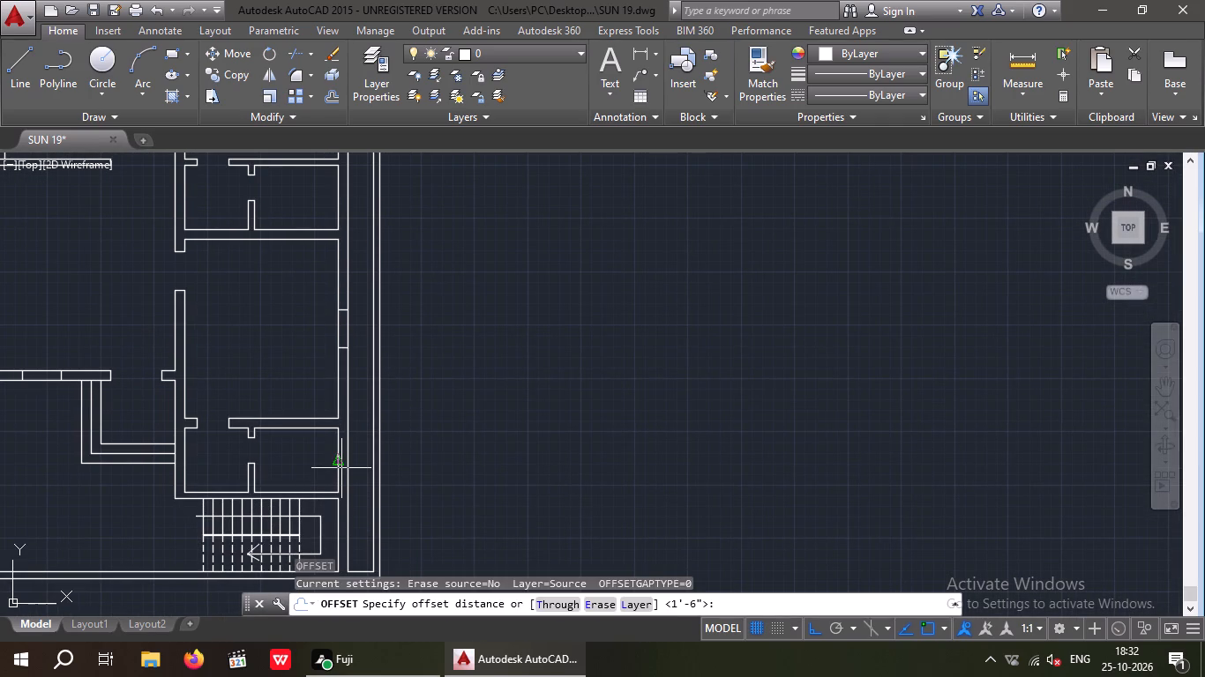
{"action": "key", "text": "3"}
{"action": "key", "text": "shift+quotedbl"}
{"action": "key", "text": "Return"}
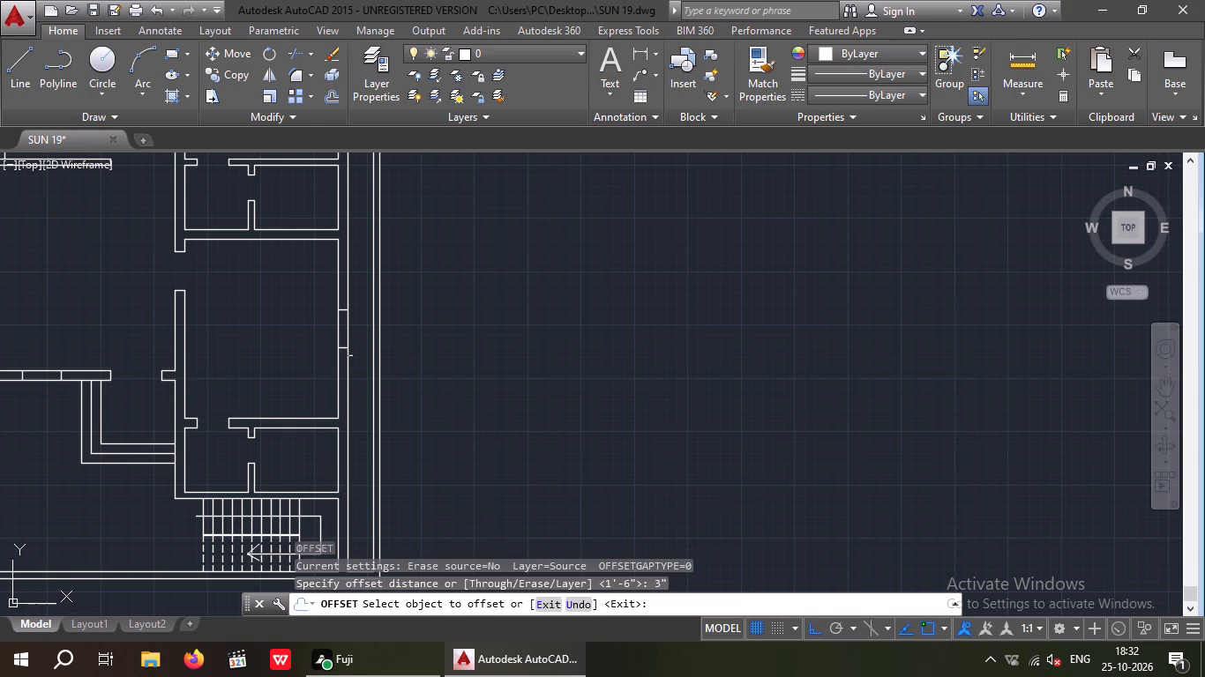
{"action": "scroll", "coordinate": [340, 308], "scroll_direction": "up", "scroll_amount": 3}
{"action": "left_click_drag", "start_coordinate": [350, 312], "coordinate": [345, 301]}
{"action": "left_click", "coordinate": [338, 264]}
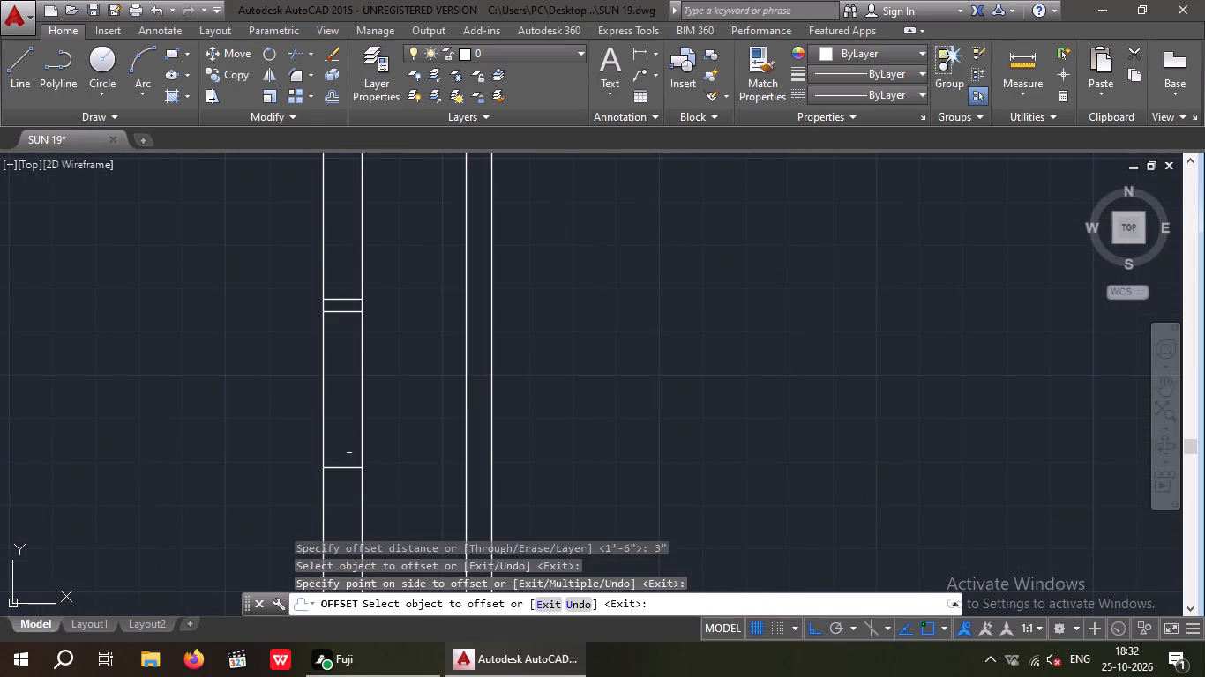
{"action": "left_click_drag", "start_coordinate": [344, 468], "coordinate": [343, 481]}
{"action": "left_click", "coordinate": [346, 502]}
Offset both edge lines of the window opening in the upper-right room's exterior wall 3" outward.
{"action": "scroll", "coordinate": [342, 383], "scroll_direction": "down", "scroll_amount": 4}
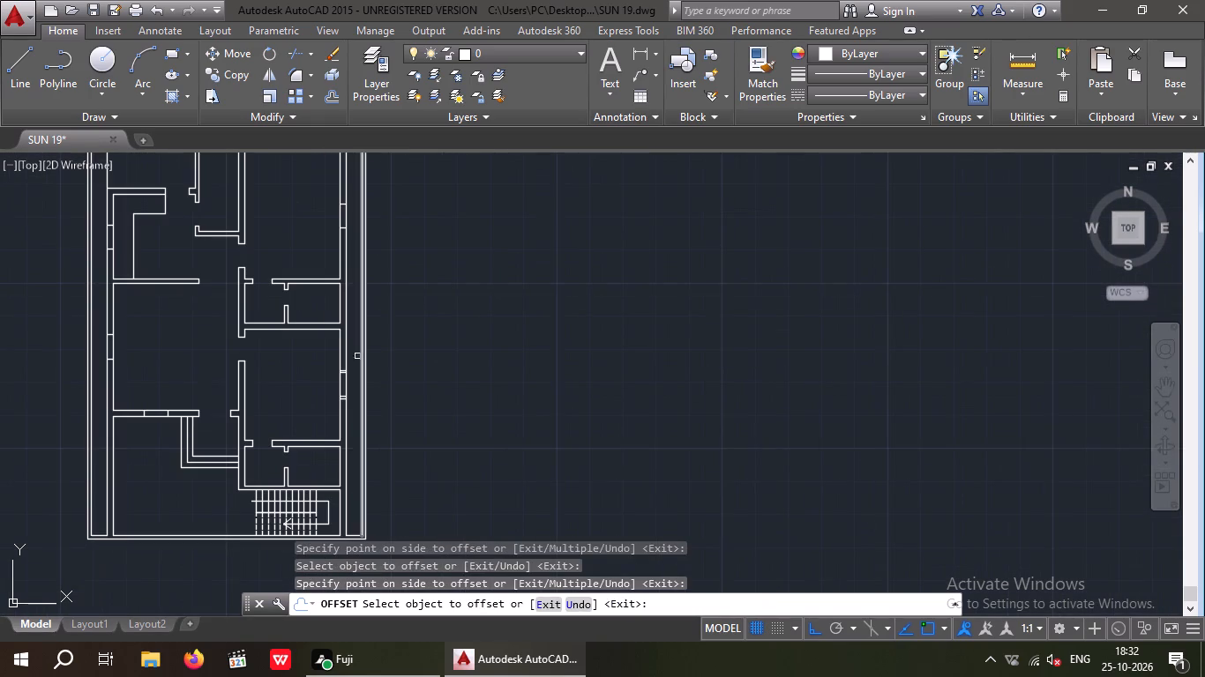
{"action": "middle_click_drag", "start_coordinate": [356, 346], "coordinate": [409, 505]}
{"action": "scroll", "coordinate": [393, 362], "scroll_direction": "up", "scroll_amount": 3}
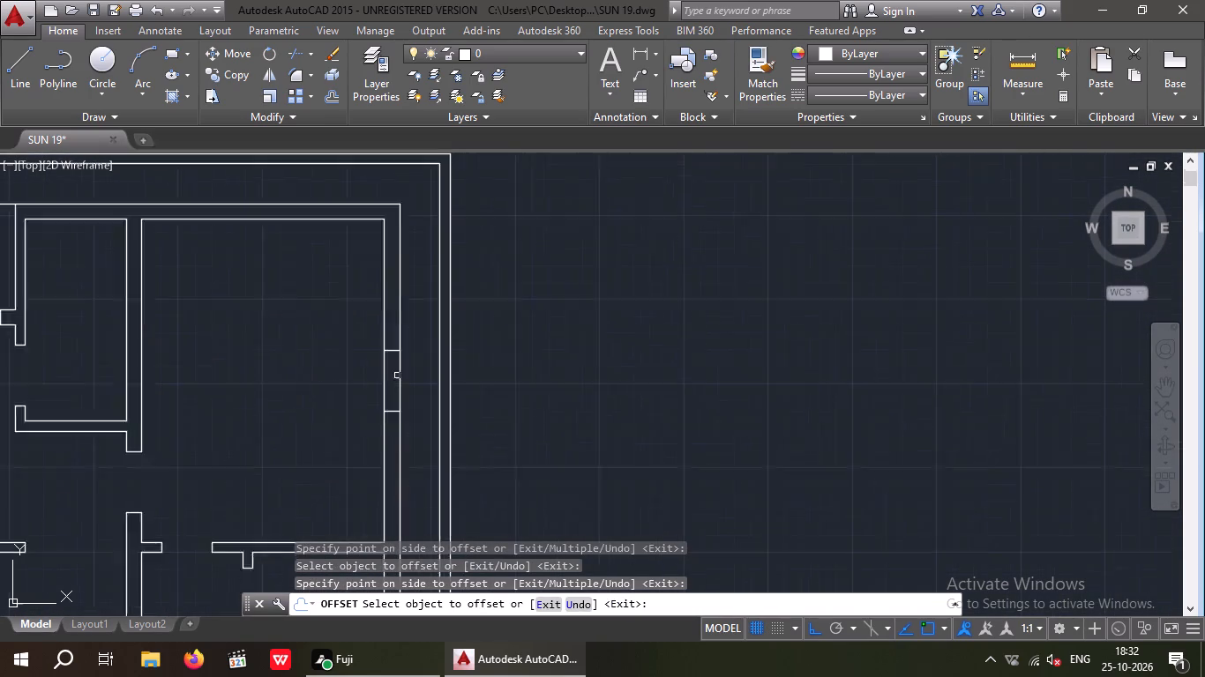
{"action": "left_click", "coordinate": [387, 336]}
{"action": "left_click", "coordinate": [389, 312]}
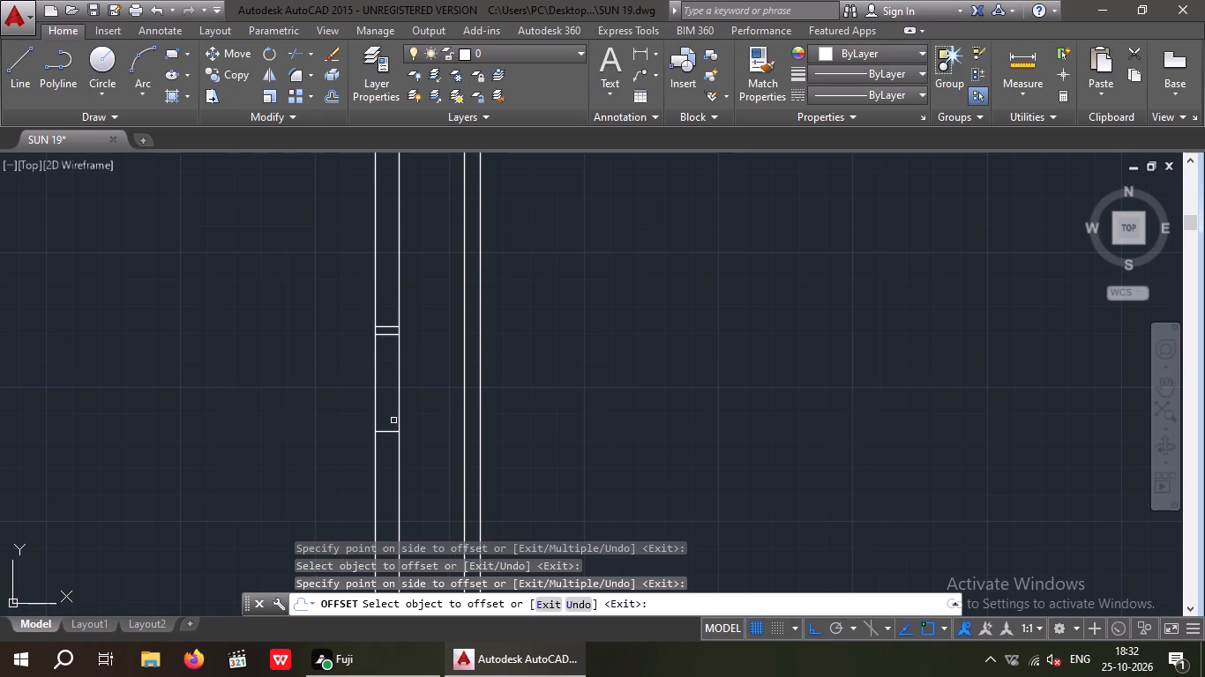
{"action": "left_click_drag", "start_coordinate": [388, 430], "coordinate": [388, 446]}
{"action": "left_click", "coordinate": [383, 466]}
Offset both edge lines of the window opening in the exterior wall beside the counter 3" outward.
{"action": "scroll", "coordinate": [393, 410], "scroll_direction": "down", "scroll_amount": 3}
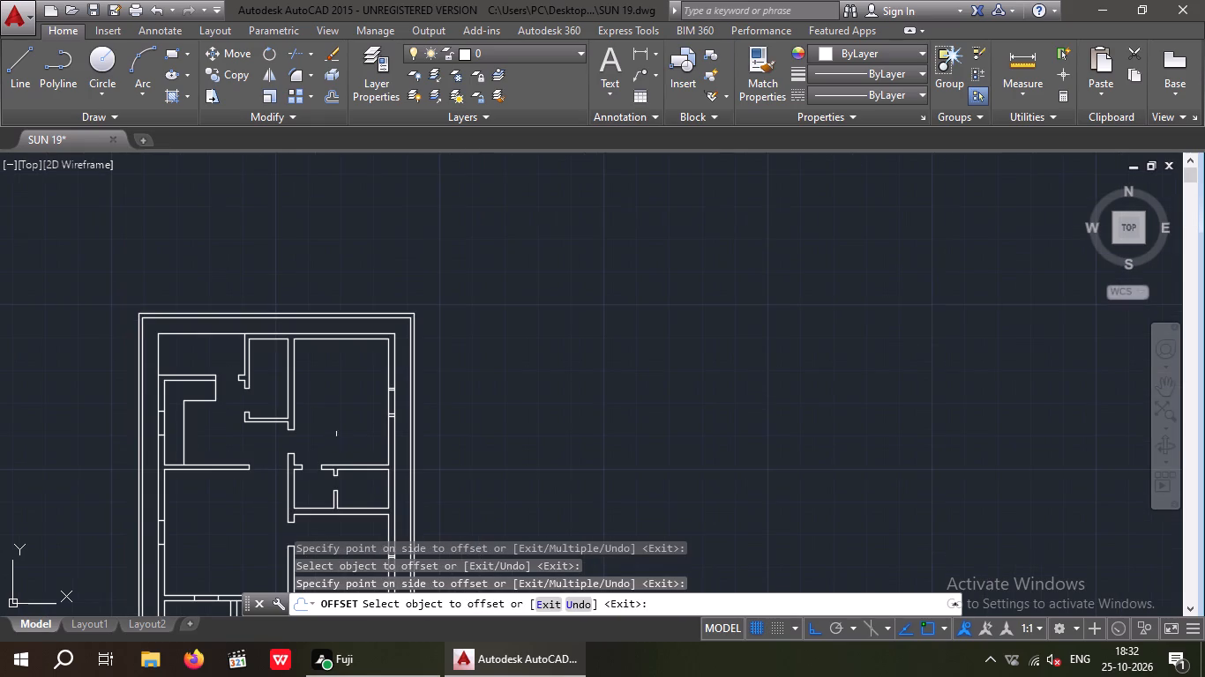
{"action": "middle_click_drag", "start_coordinate": [337, 424], "coordinate": [541, 405]}
{"action": "scroll", "coordinate": [362, 393], "scroll_direction": "up", "scroll_amount": 4}
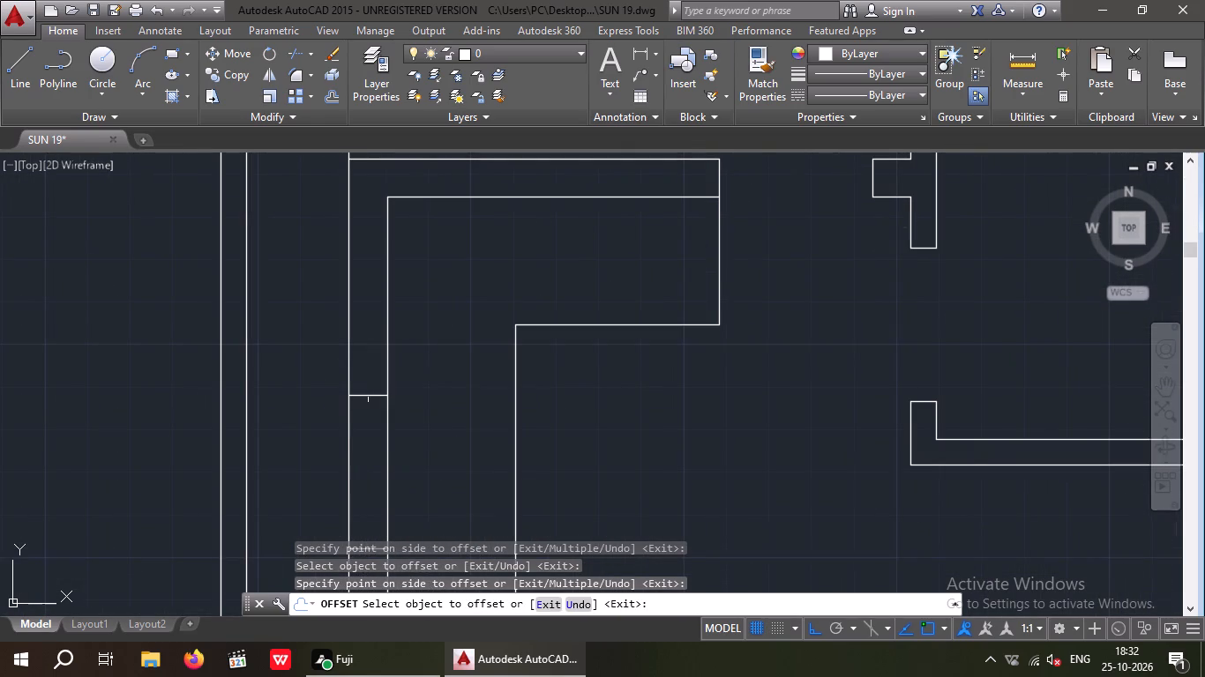
{"action": "left_click", "coordinate": [370, 396]}
{"action": "left_click", "coordinate": [370, 372]}
{"action": "scroll", "coordinate": [370, 369], "scroll_direction": "down", "scroll_amount": 2}
{"action": "scroll", "coordinate": [371, 443], "scroll_direction": "up", "scroll_amount": 2}
{"action": "left_click_drag", "start_coordinate": [362, 439], "coordinate": [367, 464]}
{"action": "left_click_drag", "start_coordinate": [370, 471], "coordinate": [370, 463]}
Offset both edge lines of the window opening in the left exterior wall of the room below the counter room 3" outward.
{"action": "scroll", "coordinate": [365, 388], "scroll_direction": "down", "scroll_amount": 3}
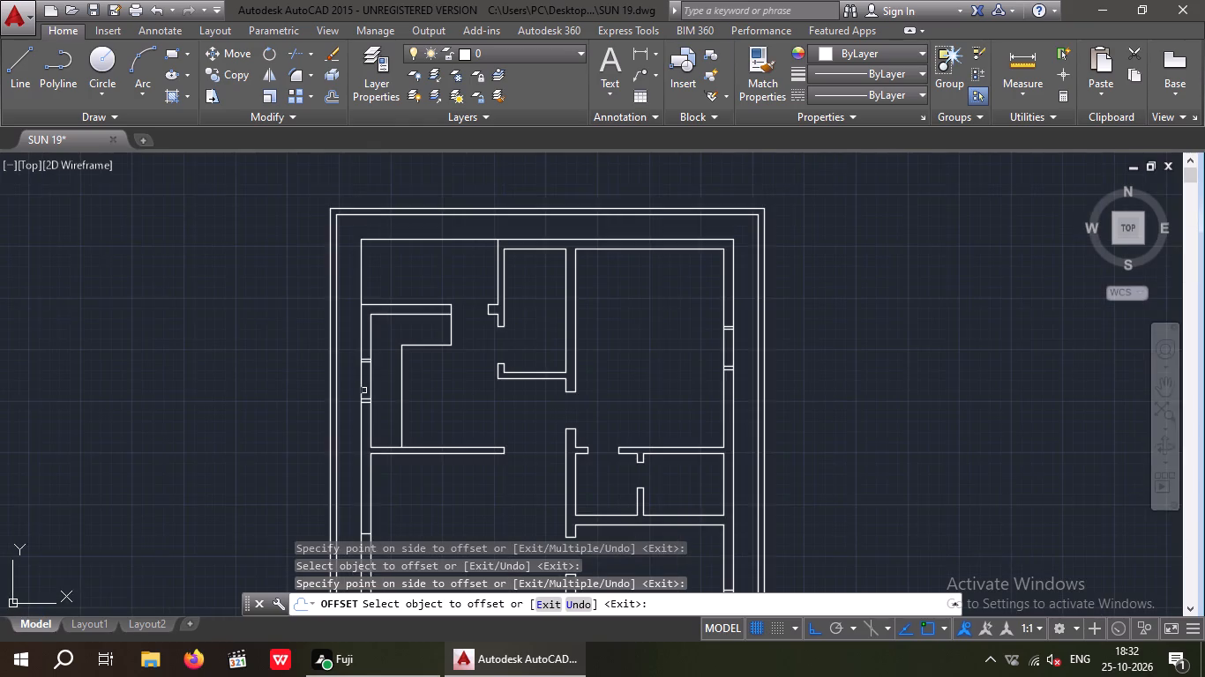
{"action": "middle_click_drag", "start_coordinate": [336, 437], "coordinate": [340, 294]}
{"action": "scroll", "coordinate": [373, 398], "scroll_direction": "up", "scroll_amount": 3}
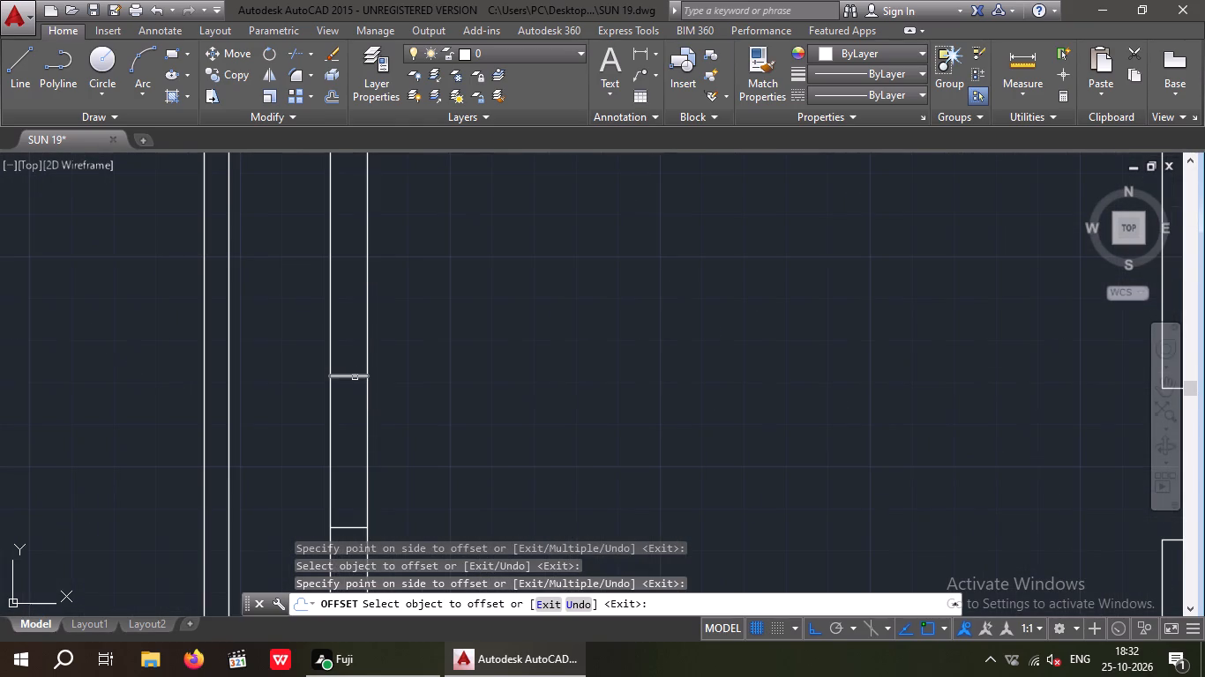
{"action": "left_click_drag", "start_coordinate": [355, 377], "coordinate": [352, 369]}
{"action": "left_click", "coordinate": [348, 337]}
{"action": "scroll", "coordinate": [348, 352], "scroll_direction": "down", "scroll_amount": 2}
{"action": "scroll", "coordinate": [349, 421], "scroll_direction": "up", "scroll_amount": 2}
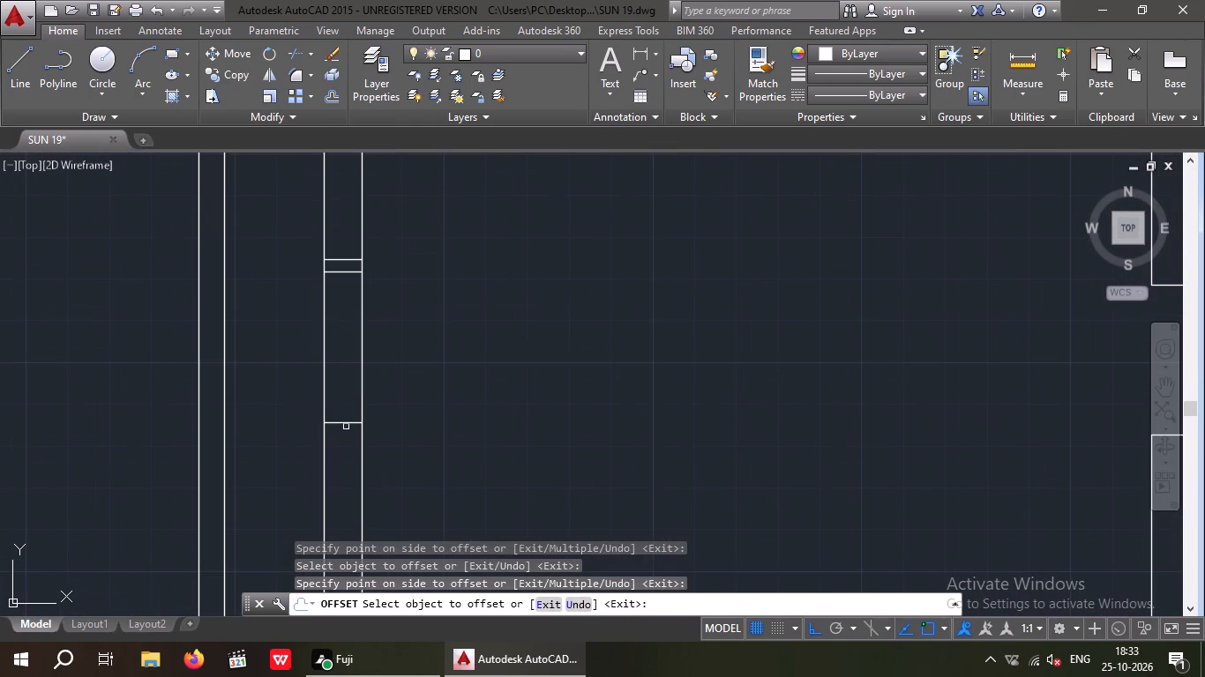
{"action": "left_click_drag", "start_coordinate": [345, 423], "coordinate": [341, 441]}
{"action": "left_click", "coordinate": [338, 455]}
Offset both edge lines of the window opening in the horizontal wall beside the steps 3" outward and end the Offset command.
{"action": "scroll", "coordinate": [336, 385], "scroll_direction": "down", "scroll_amount": 4}
{"action": "middle_click_drag", "start_coordinate": [378, 408], "coordinate": [372, 394]}
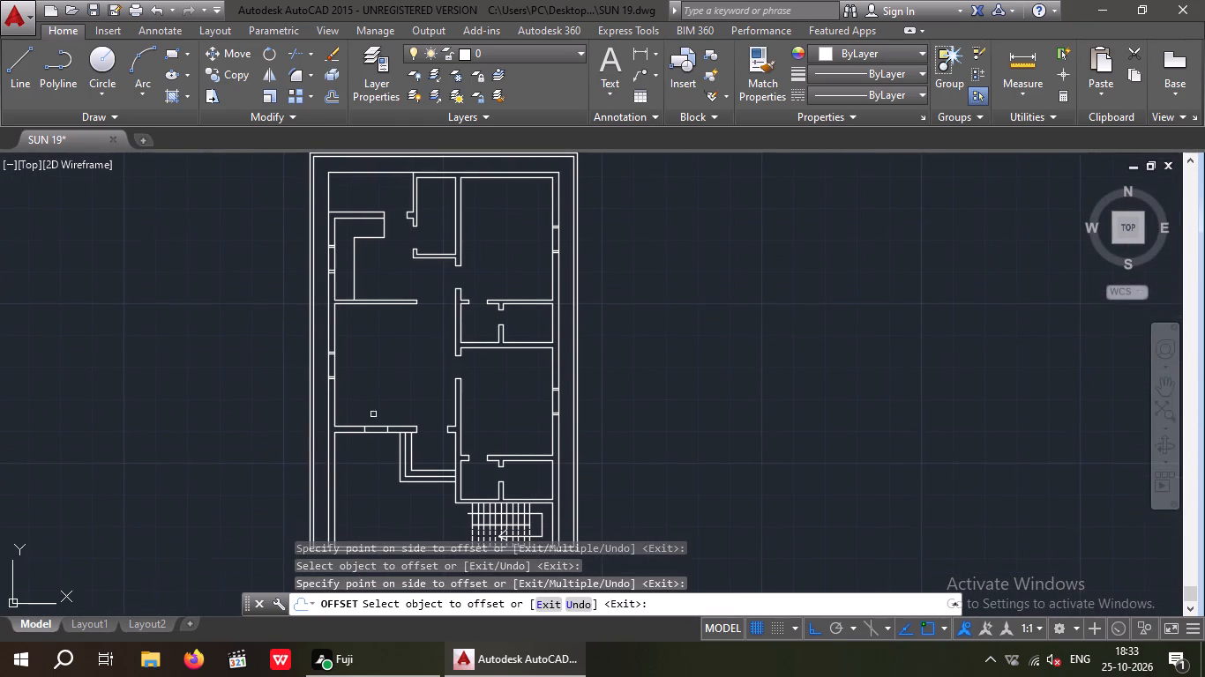
{"action": "scroll", "coordinate": [378, 437], "scroll_direction": "up", "scroll_amount": 5}
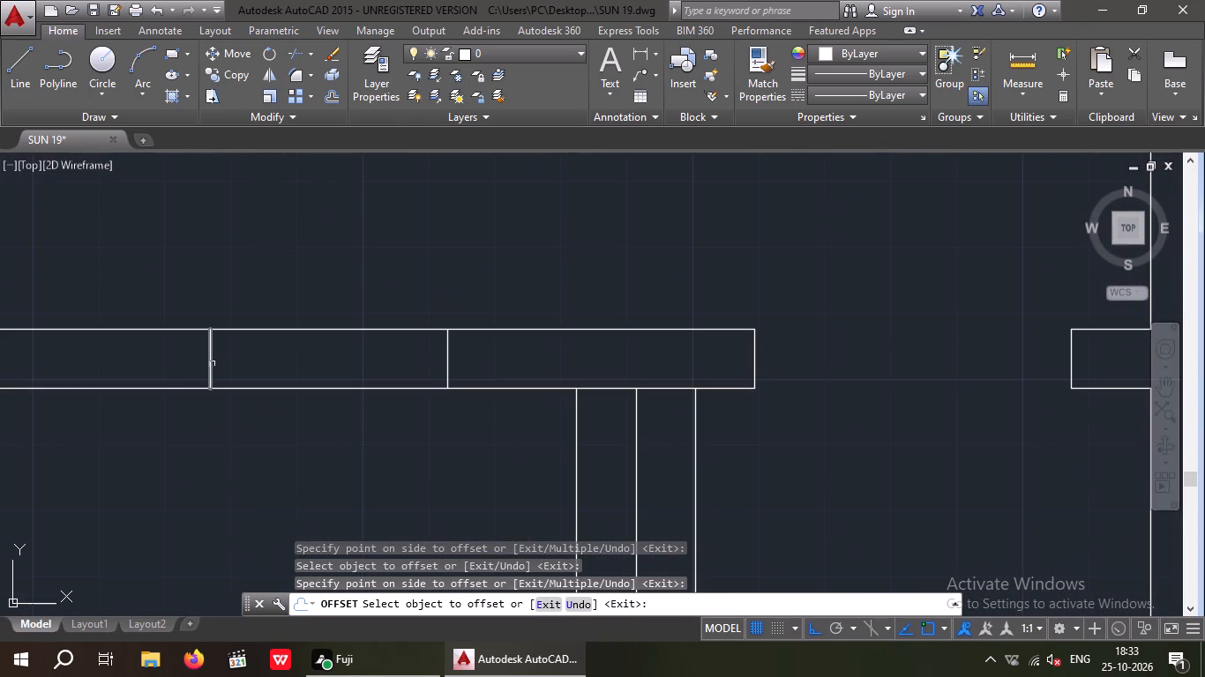
{"action": "left_click_drag", "start_coordinate": [210, 364], "coordinate": [194, 369]}
{"action": "left_click", "coordinate": [168, 374]}
{"action": "left_click_drag", "start_coordinate": [448, 361], "coordinate": [466, 365]}
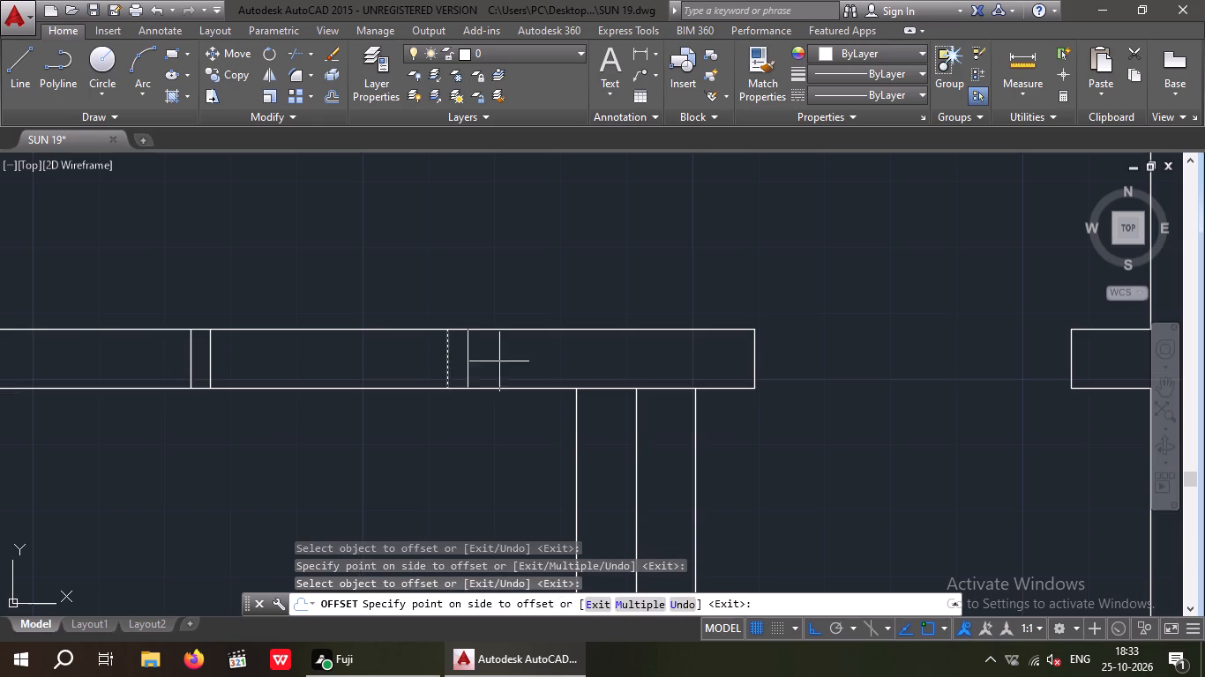
{"action": "left_click", "coordinate": [505, 361]}
{"action": "key", "text": "Escape"}
{"action": "key", "text": "Escape"}
{"action": "key", "text": "Escape"}
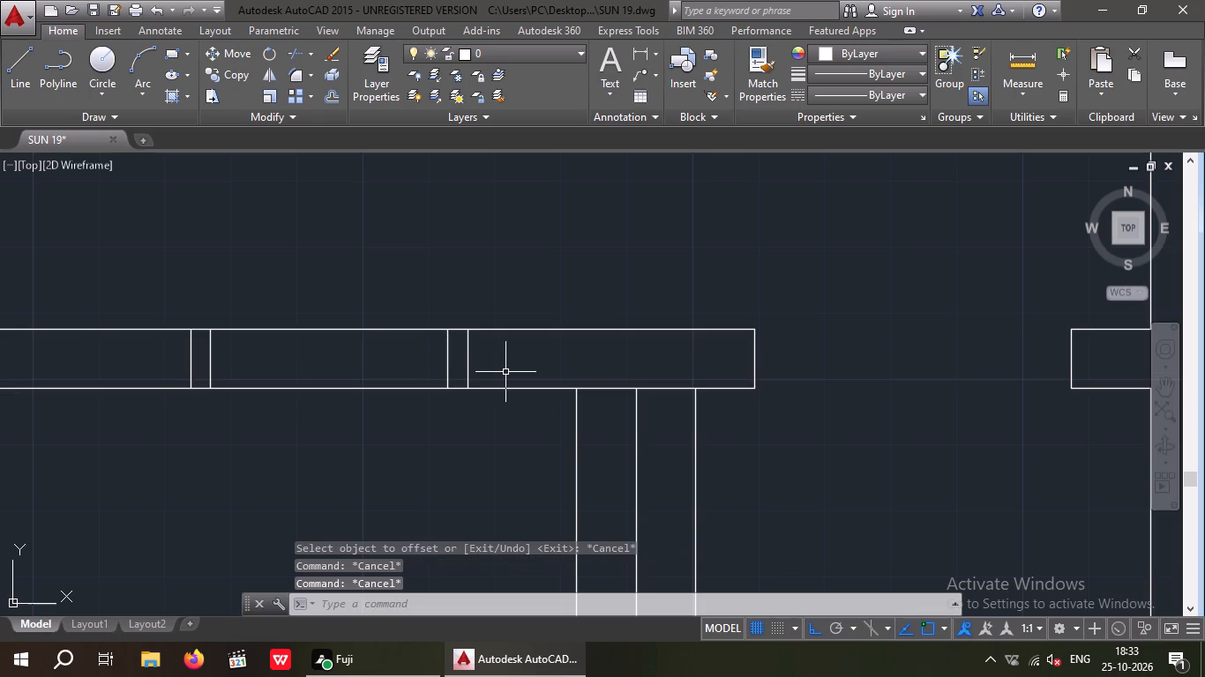
Draw a centre line joining the midpoints of the inner edge lines of the window in the horizontal wall beside the steps.
{"action": "key", "text": "l"}
{"action": "key", "text": "space"}
{"action": "left_click_drag", "start_coordinate": [209, 361], "coordinate": [228, 368]}
{"action": "scroll", "coordinate": [434, 364], "scroll_direction": "up", "scroll_amount": 2}
{"action": "left_click", "coordinate": [464, 350]}
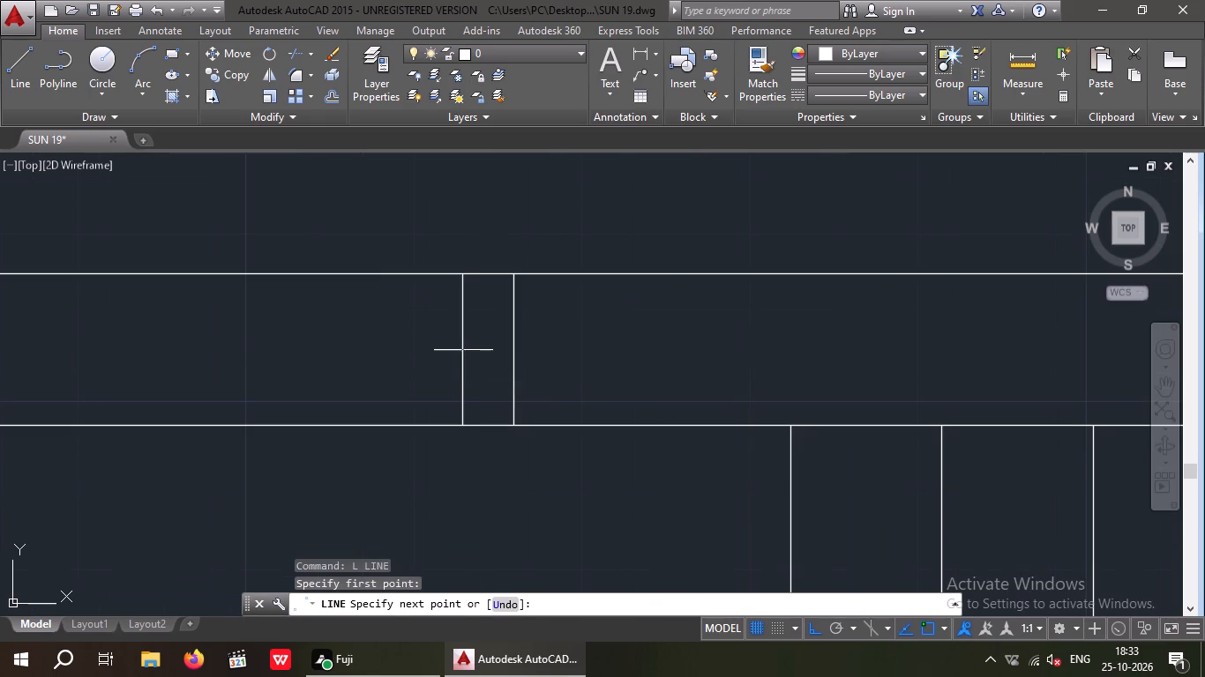
{"action": "key", "text": "space"}
Draw a centre line between the inner edge midpoints of the left exterior wall's window in the room below the counter room.
{"action": "scroll", "coordinate": [448, 379], "scroll_direction": "down", "scroll_amount": 4}
{"action": "scroll", "coordinate": [403, 314], "scroll_direction": "down", "scroll_amount": 2}
{"action": "middle_click_drag", "start_coordinate": [415, 336], "coordinate": [452, 482]}
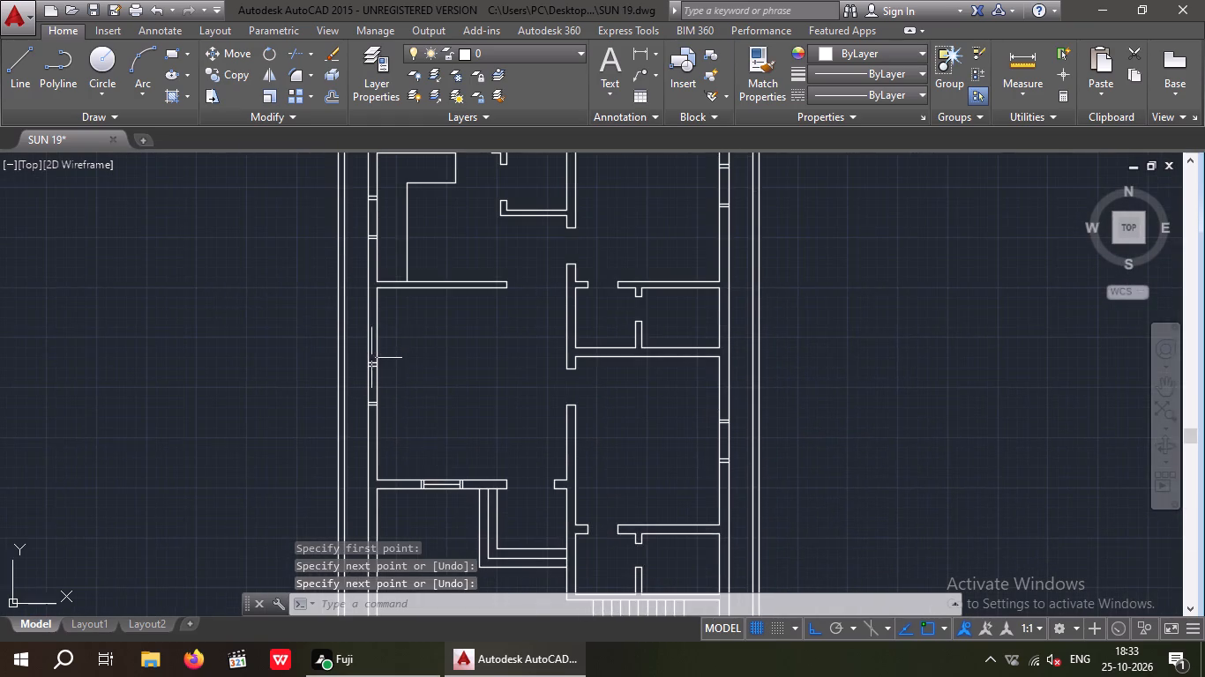
{"action": "scroll", "coordinate": [371, 360], "scroll_direction": "up", "scroll_amount": 3}
{"action": "key", "text": "space"}
{"action": "left_click_drag", "start_coordinate": [370, 370], "coordinate": [372, 386]}
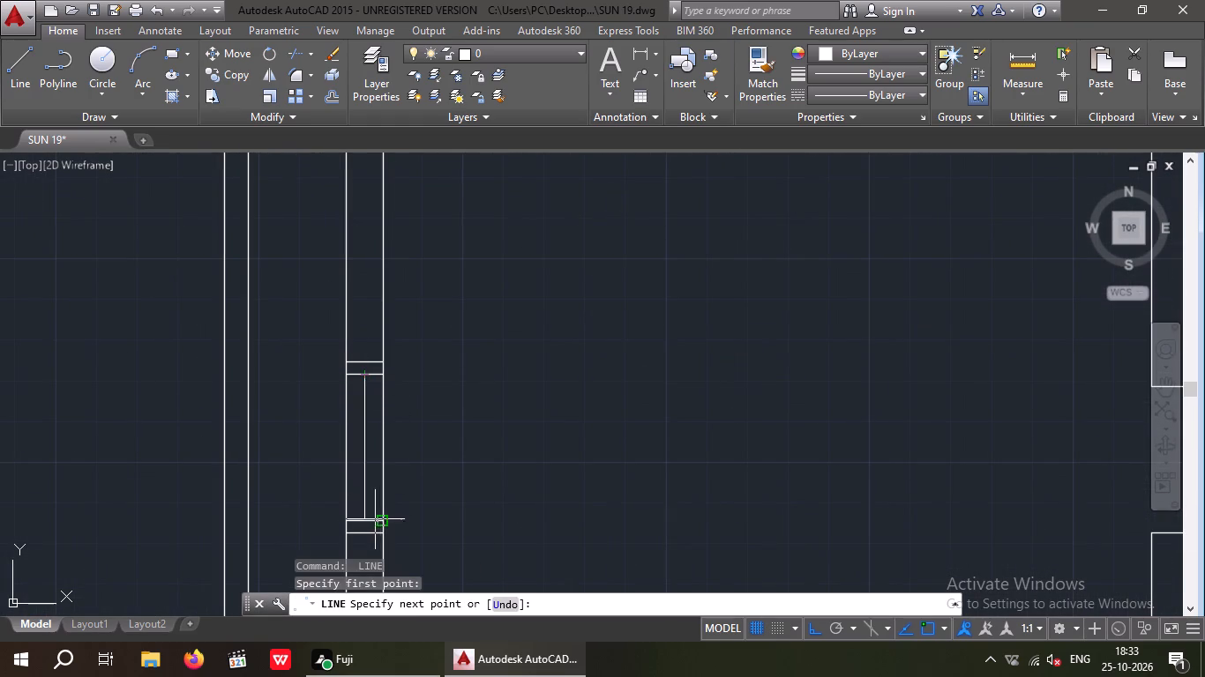
{"action": "scroll", "coordinate": [363, 525], "scroll_direction": "up", "scroll_amount": 2}
{"action": "left_click", "coordinate": [362, 514]}
{"action": "key", "text": "space"}
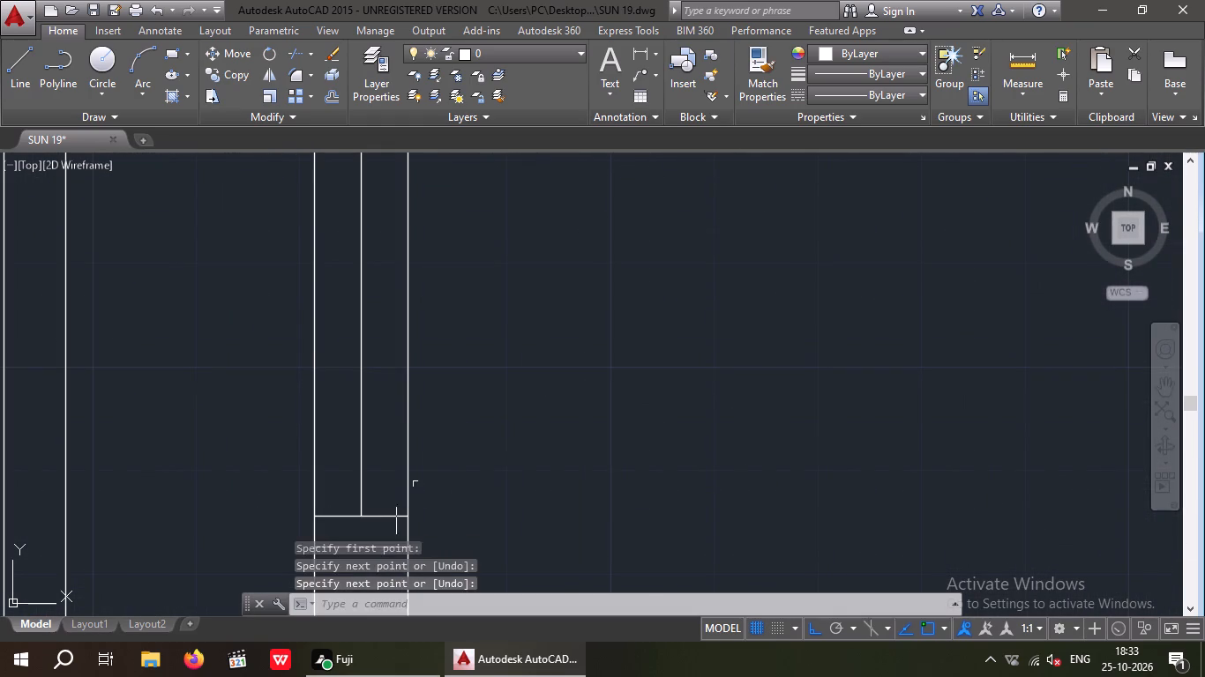
Draw a centre line between the inner edge midpoints of the window in the exterior wall beside the counter.
{"action": "scroll", "coordinate": [454, 448], "scroll_direction": "down", "scroll_amount": 4}
{"action": "middle_click_drag", "start_coordinate": [524, 422], "coordinate": [494, 635]}
{"action": "key", "text": "space"}
{"action": "scroll", "coordinate": [408, 353], "scroll_direction": "up", "scroll_amount": 2}
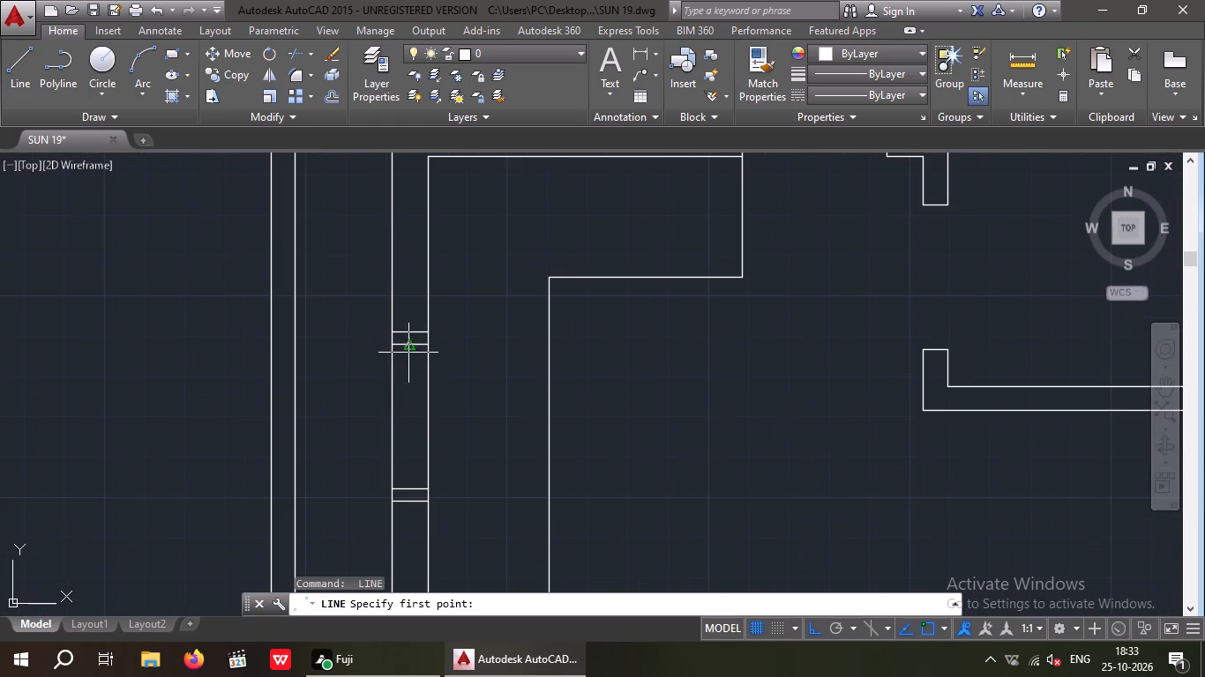
{"action": "left_click_drag", "start_coordinate": [411, 342], "coordinate": [423, 374]}
{"action": "scroll", "coordinate": [406, 493], "scroll_direction": "up", "scroll_amount": 3}
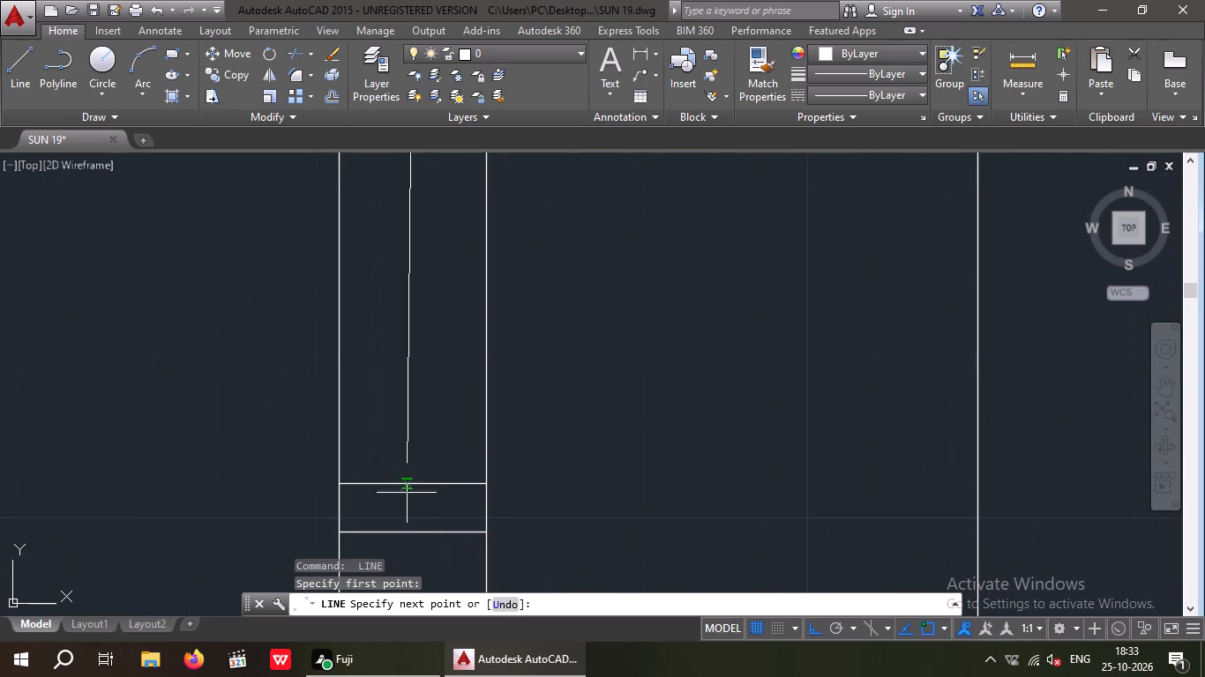
{"action": "left_click", "coordinate": [409, 488]}
{"action": "key", "text": "space"}
Draw a centre line between the inner edge midpoints of the window in the upper-right room's exterior wall.
{"action": "scroll", "coordinate": [457, 461], "scroll_direction": "down", "scroll_amount": 4}
{"action": "middle_click_drag", "start_coordinate": [503, 471], "coordinate": [405, 560]}
{"action": "scroll", "coordinate": [414, 521], "scroll_direction": "down", "scroll_amount": 2}
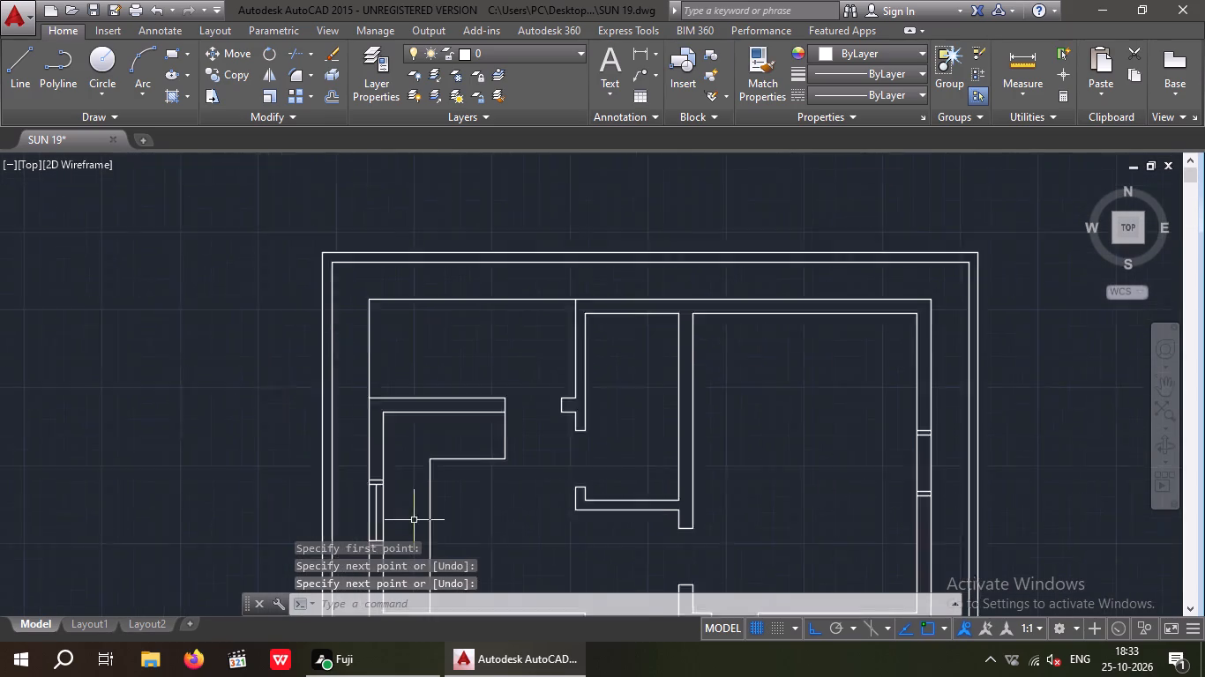
{"action": "middle_click_drag", "start_coordinate": [482, 495], "coordinate": [379, 406]}
{"action": "scroll", "coordinate": [630, 391], "scroll_direction": "up", "scroll_amount": 4}
{"action": "key", "text": "space"}
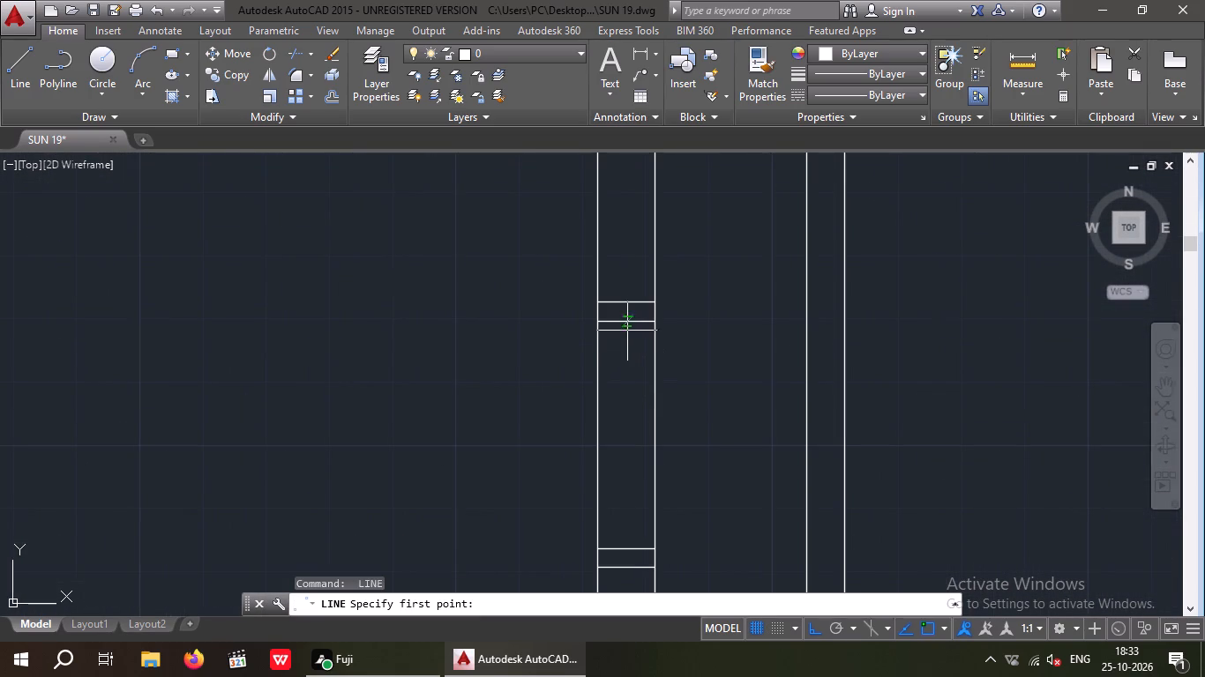
{"action": "left_click", "coordinate": [626, 324]}
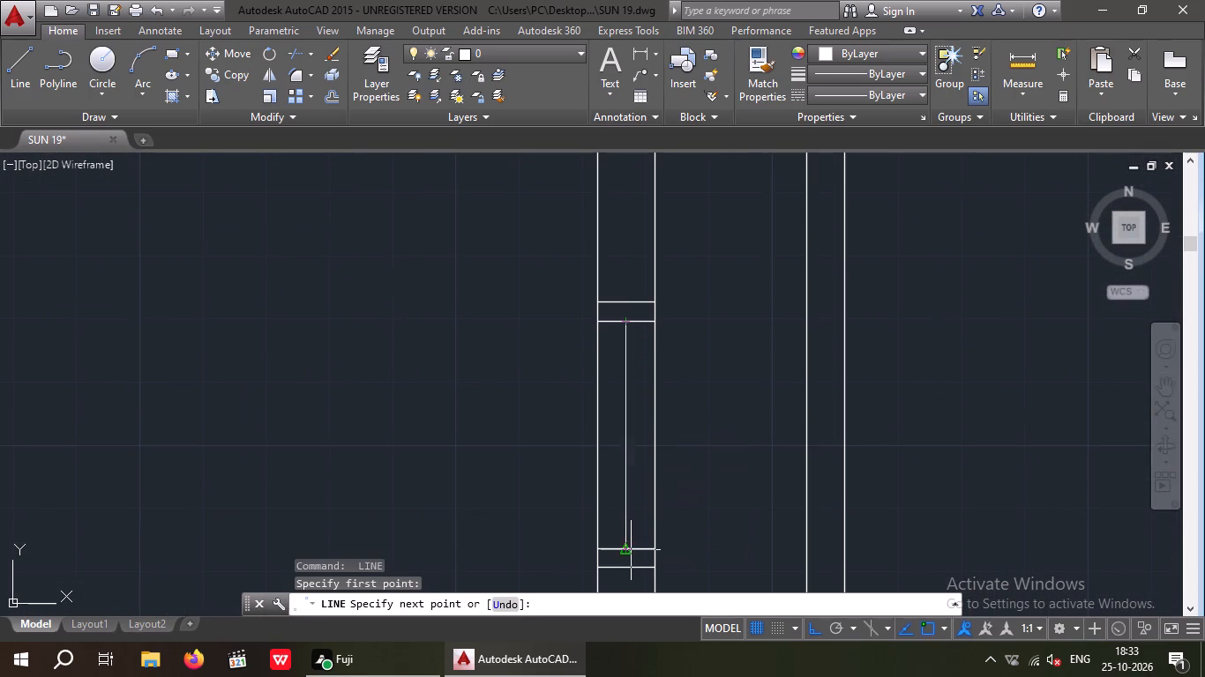
{"action": "left_click", "coordinate": [631, 550]}
{"action": "key", "text": "space"}
Draw a centre line between the inner edge midpoints of the window in the lower-right room's exterior wall.
{"action": "scroll", "coordinate": [545, 390], "scroll_direction": "down", "scroll_amount": 3}
{"action": "middle_click_drag", "start_coordinate": [502, 390], "coordinate": [458, 257]}
{"action": "scroll", "coordinate": [455, 277], "scroll_direction": "down", "scroll_amount": 2}
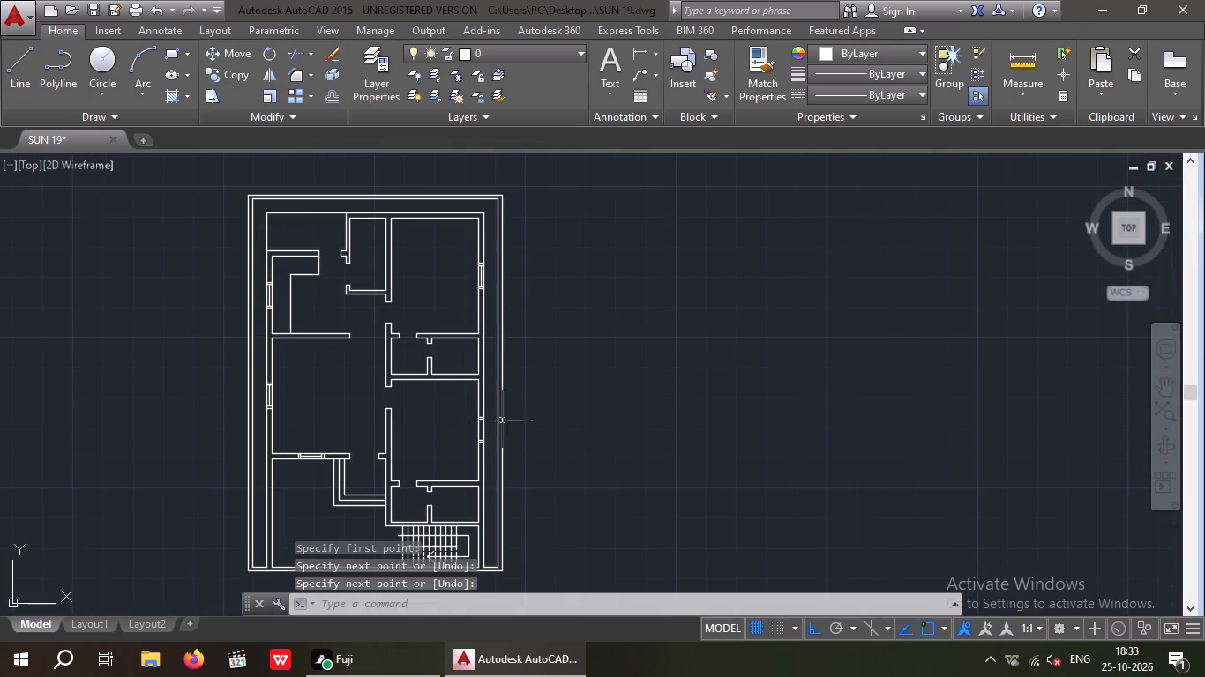
{"action": "scroll", "coordinate": [493, 436], "scroll_direction": "up", "scroll_amount": 4}
{"action": "key", "text": "space"}
{"action": "left_click_drag", "start_coordinate": [407, 335], "coordinate": [412, 366]}
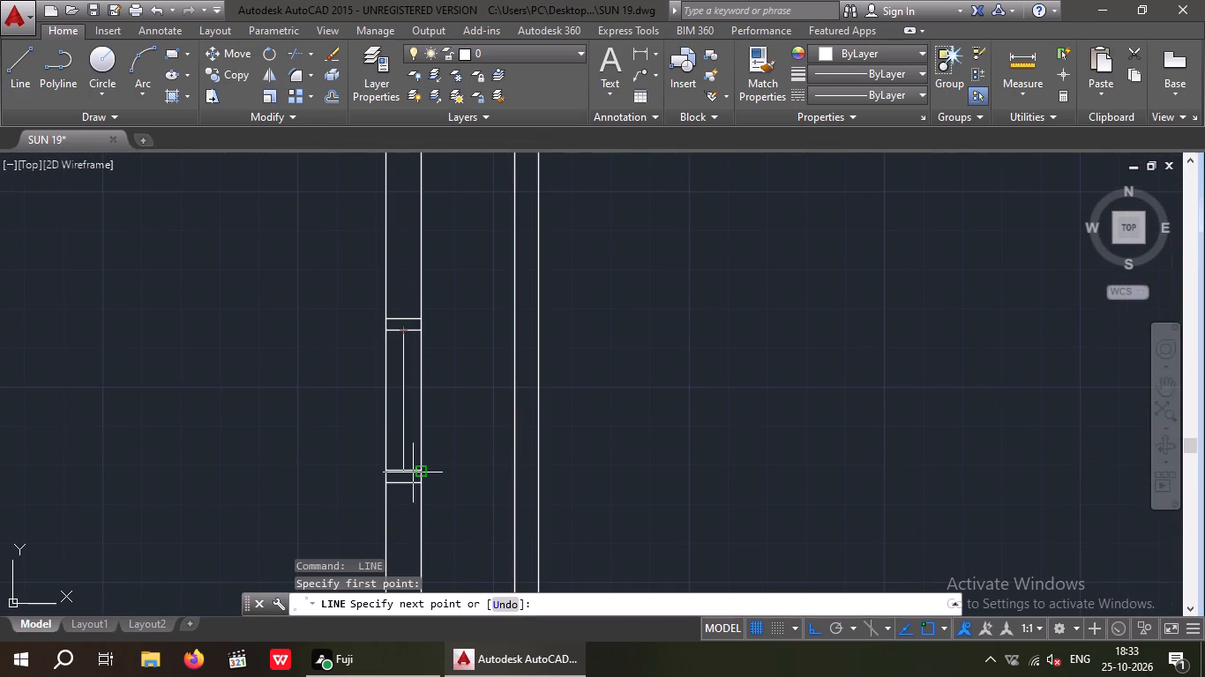
{"action": "left_click", "coordinate": [400, 472]}
{"action": "key", "text": "space"}
{"action": "scroll", "coordinate": [451, 365], "scroll_direction": "down", "scroll_amount": 3}
{"action": "middle_click_drag", "start_coordinate": [451, 463], "coordinate": [445, 447]}
{"action": "middle_click_drag", "start_coordinate": [438, 463], "coordinate": [435, 532]}
{"action": "key", "text": "Escape"}
{"action": "key", "text": "Escape"}
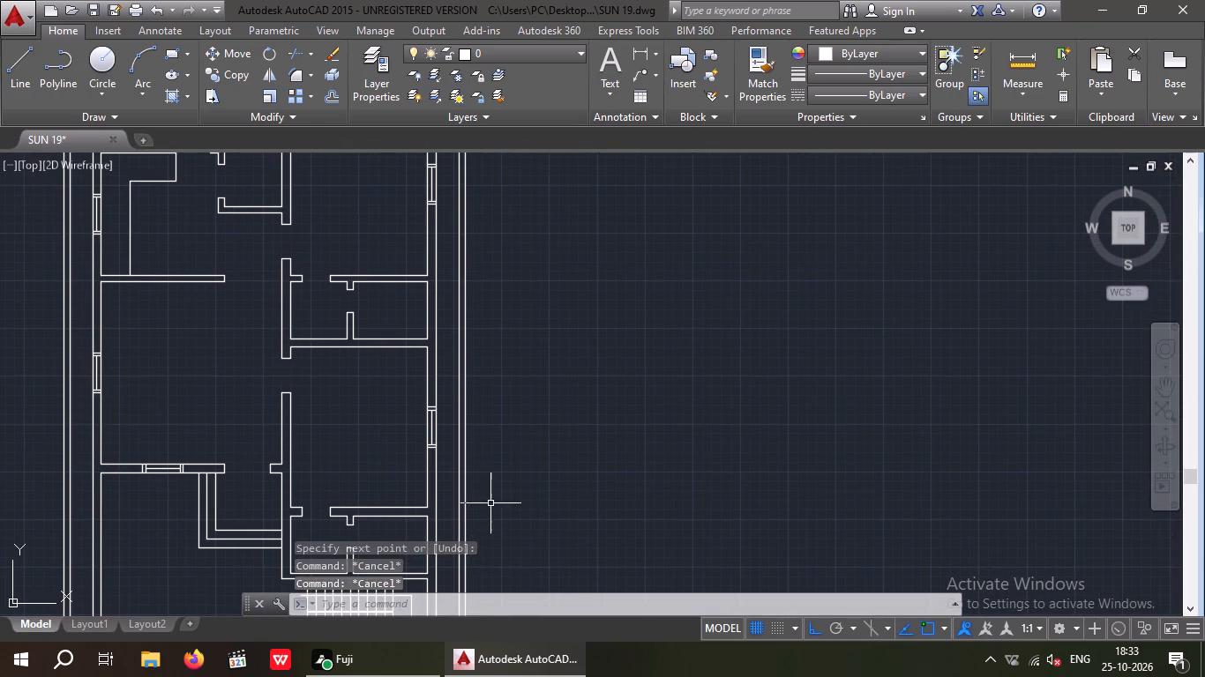
{"action": "key", "text": "Escape"}
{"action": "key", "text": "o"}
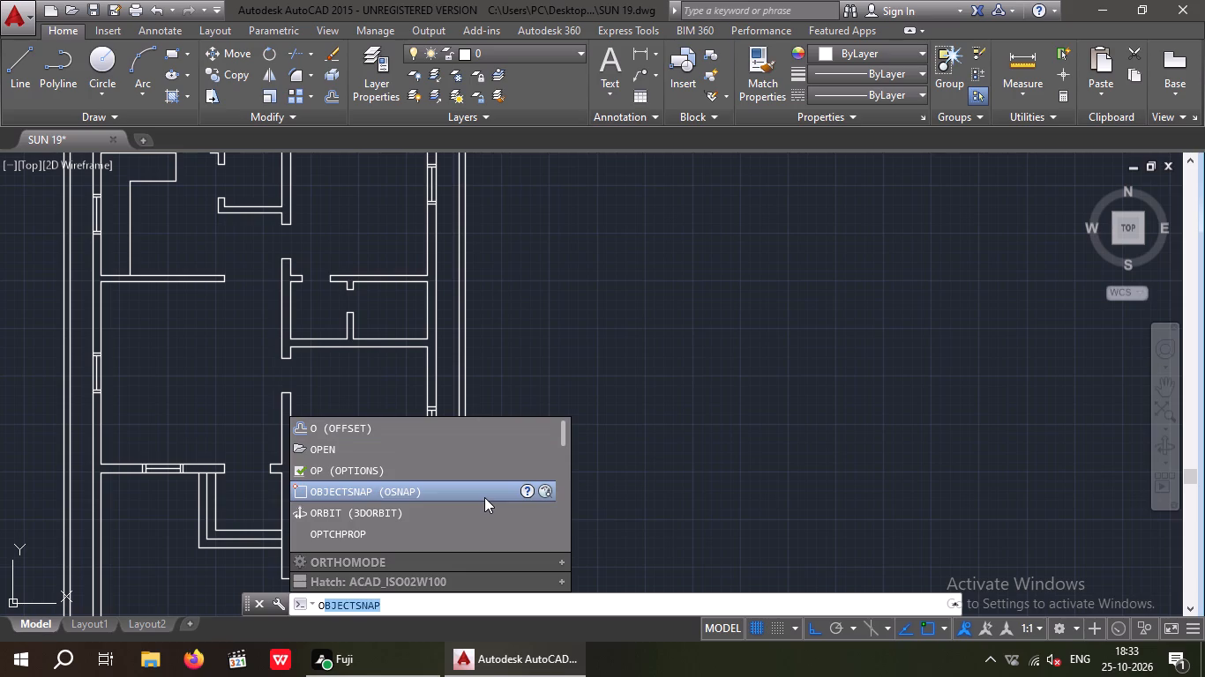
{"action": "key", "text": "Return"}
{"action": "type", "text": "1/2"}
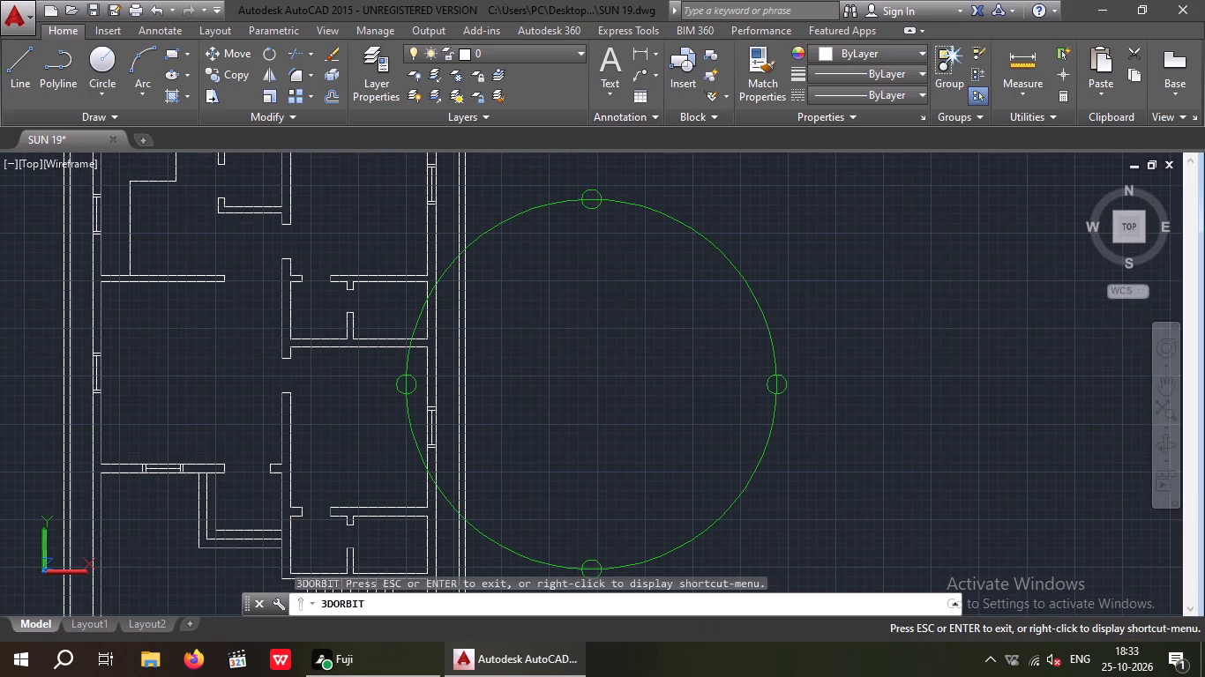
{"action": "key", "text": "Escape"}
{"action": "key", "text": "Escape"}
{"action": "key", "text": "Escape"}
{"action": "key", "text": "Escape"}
Offset the centre line of the window in the lower-right room's exterior wall by 1/2" to both sides.
{"action": "middle_click_drag", "start_coordinate": [562, 471], "coordinate": [556, 415]}
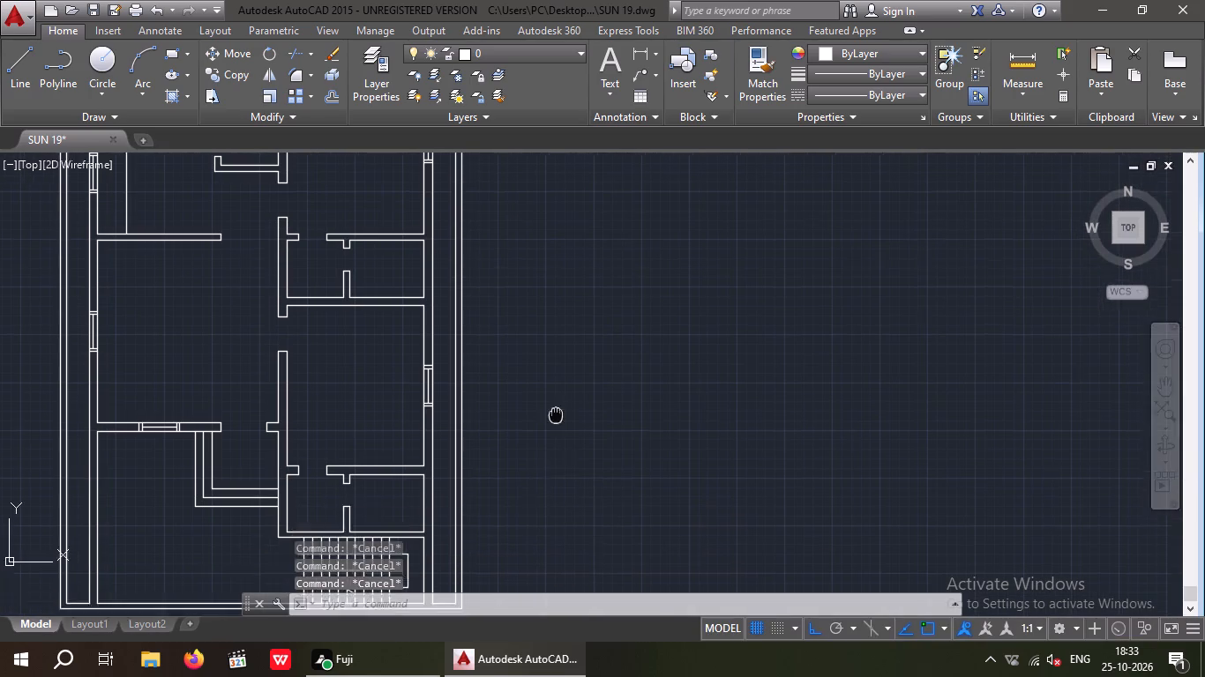
{"action": "middle_click_drag", "start_coordinate": [556, 415], "coordinate": [545, 368]}
{"action": "key", "text": "o"}
{"action": "key", "text": "Return"}
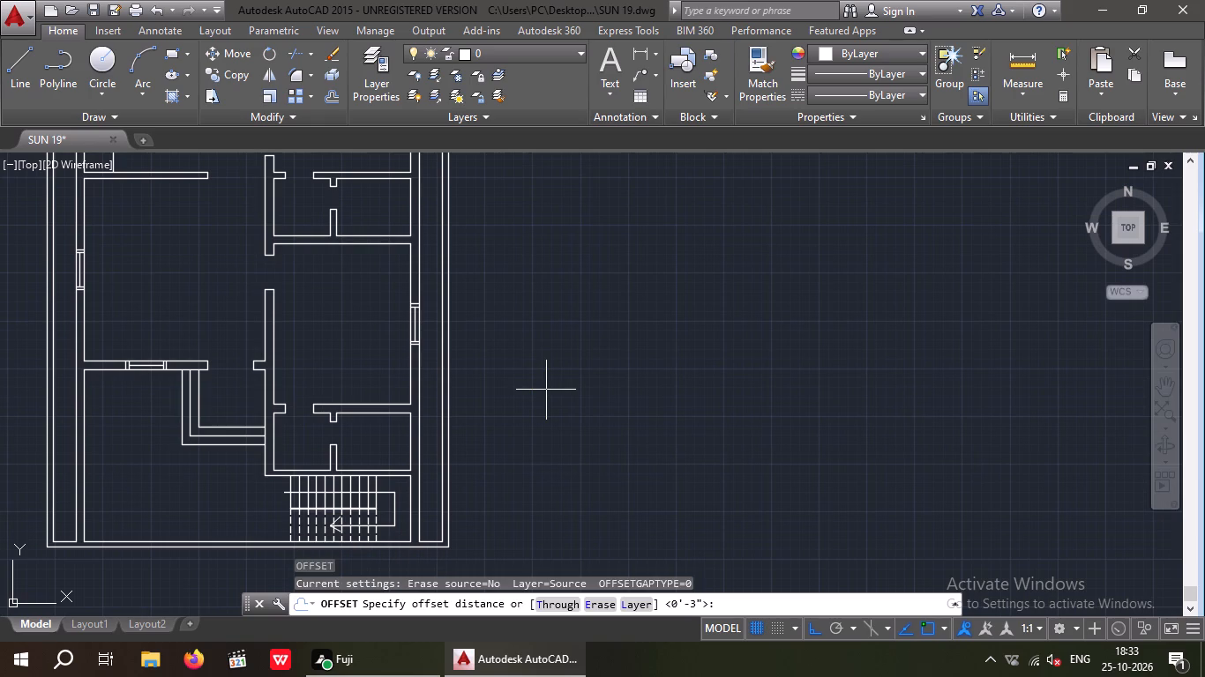
{"action": "type", "text": "1/2"}
{"action": "key", "text": "shift+quotedbl"}
{"action": "key", "text": "Return"}
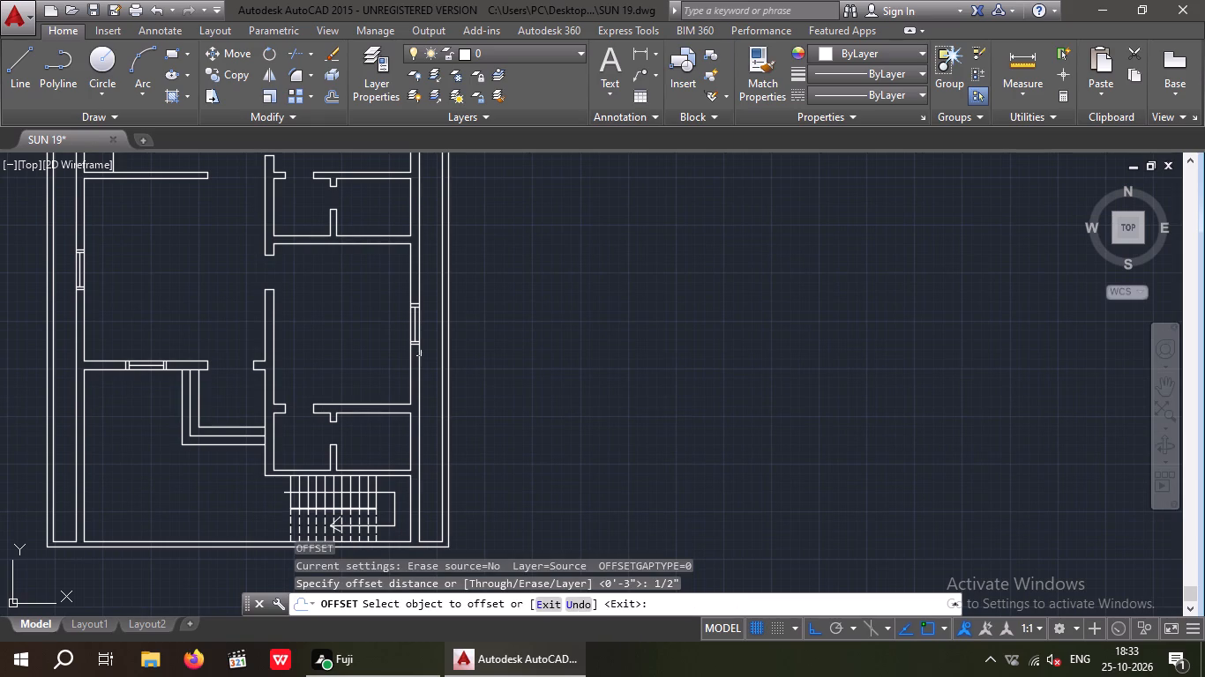
{"action": "scroll", "coordinate": [409, 312], "scroll_direction": "up", "scroll_amount": 4}
{"action": "left_click_drag", "start_coordinate": [426, 396], "coordinate": [438, 400]}
{"action": "left_click", "coordinate": [452, 400]}
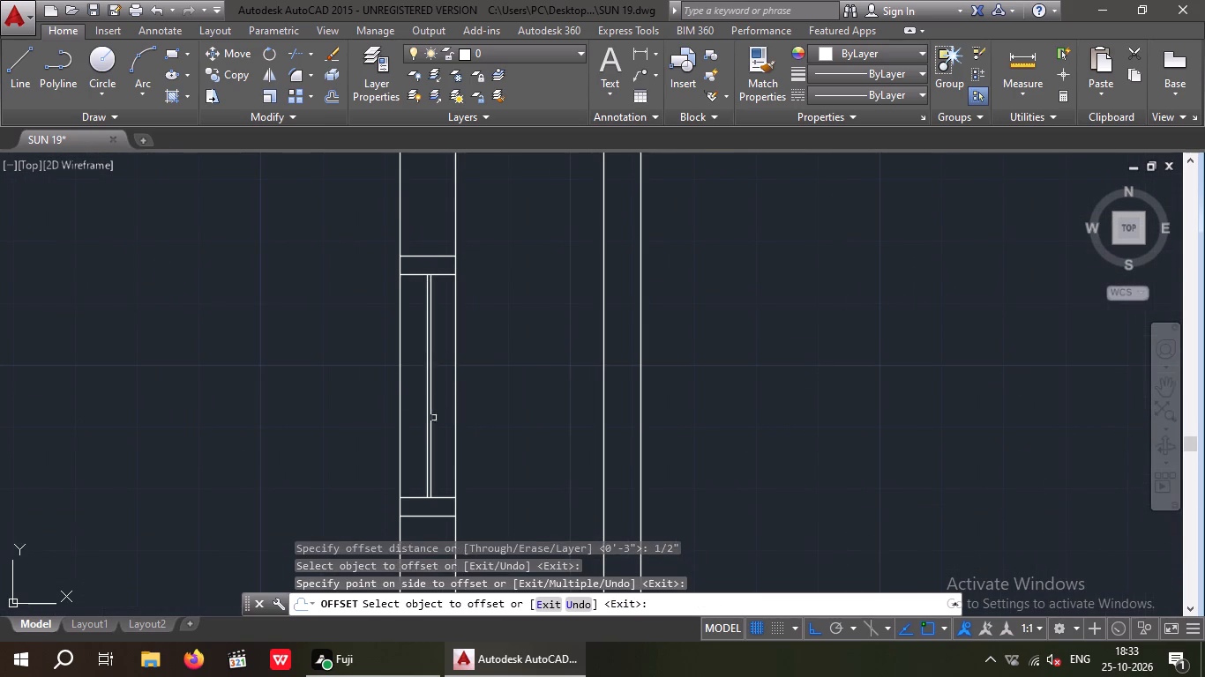
{"action": "scroll", "coordinate": [433, 418], "scroll_direction": "up", "scroll_amount": 2}
{"action": "left_click_drag", "start_coordinate": [414, 420], "coordinate": [387, 437]}
{"action": "left_click_drag", "start_coordinate": [374, 443], "coordinate": [382, 441]}
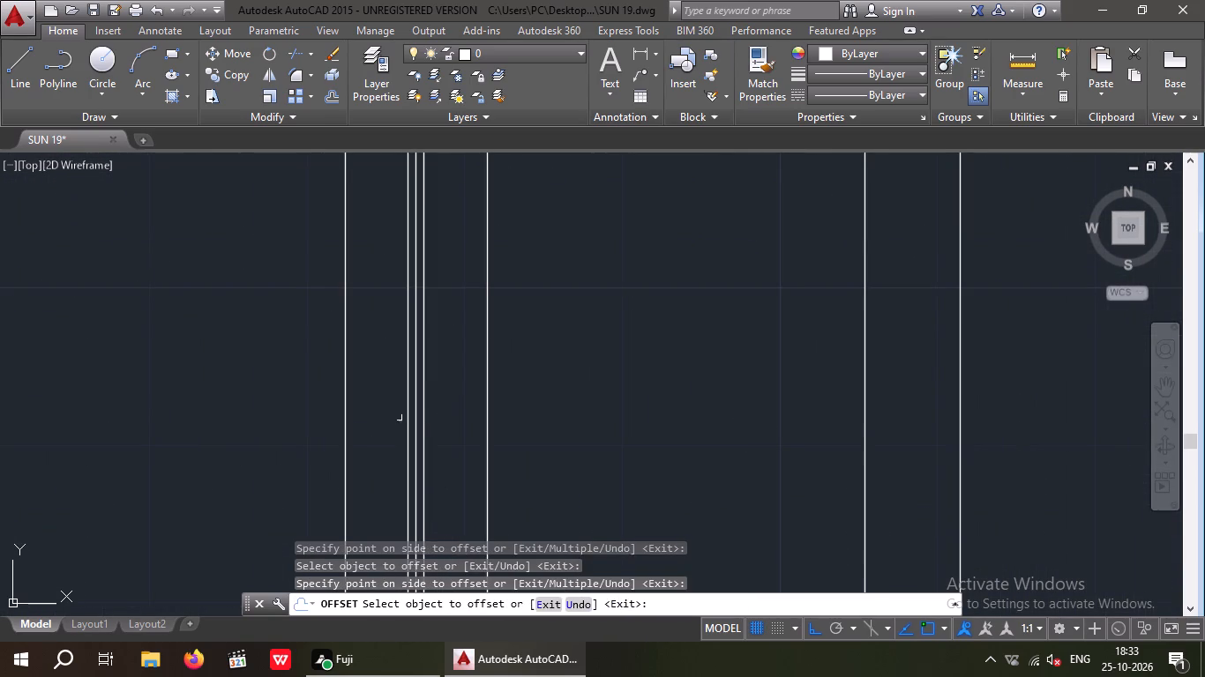
Offset the centre line of the window in the horizontal wall beside the steps by 1/2" to both sides.
{"action": "scroll", "coordinate": [405, 413], "scroll_direction": "down", "scroll_amount": 4}
{"action": "middle_click_drag", "start_coordinate": [348, 419], "coordinate": [495, 385]}
{"action": "scroll", "coordinate": [505, 386], "scroll_direction": "down", "scroll_amount": 2}
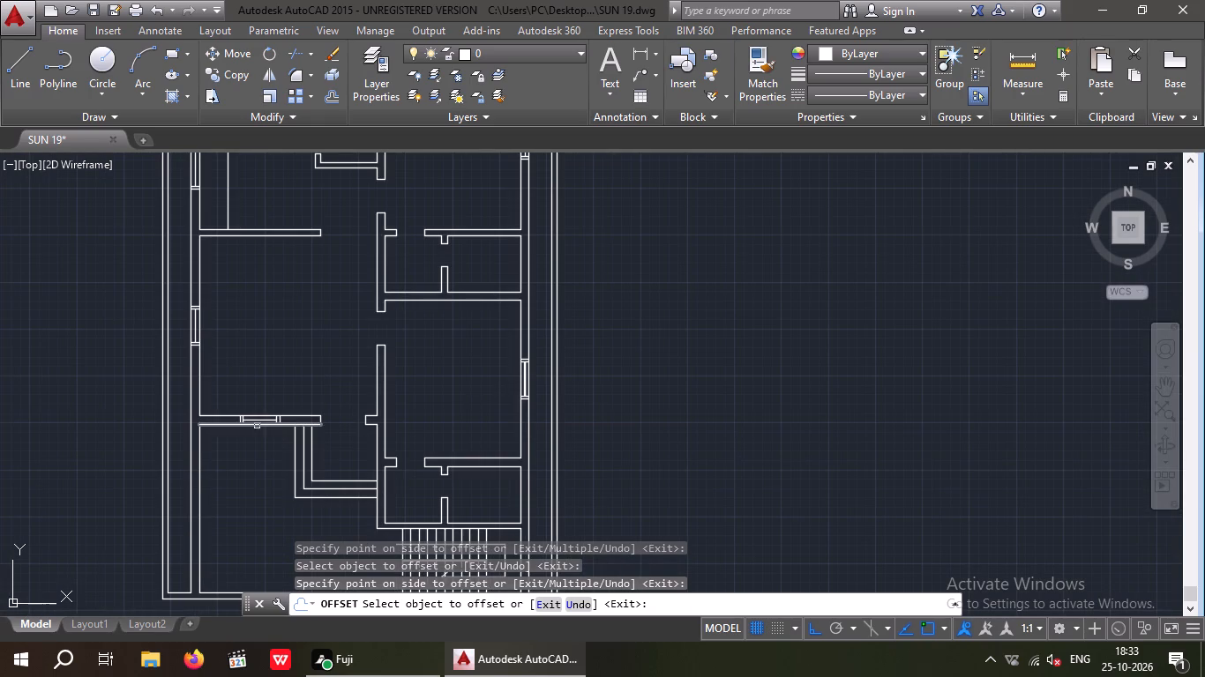
{"action": "scroll", "coordinate": [258, 425], "scroll_direction": "up", "scroll_amount": 5}
{"action": "left_click_drag", "start_coordinate": [253, 419], "coordinate": [256, 407]}
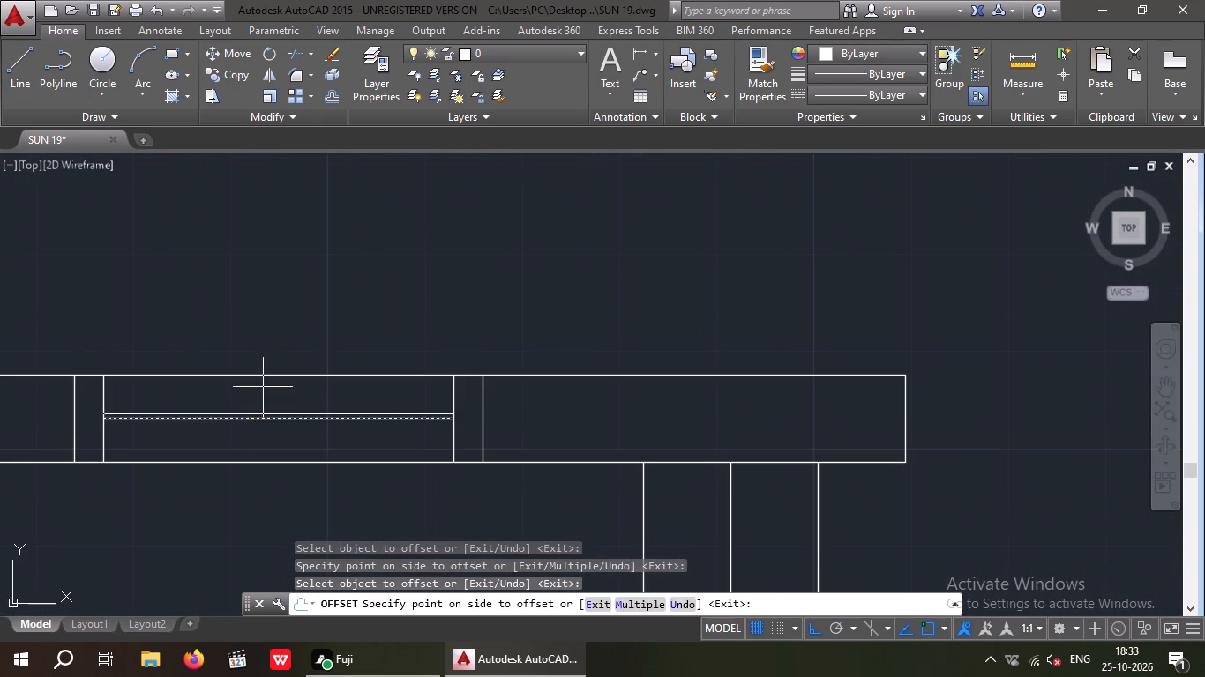
{"action": "left_click", "coordinate": [263, 387]}
{"action": "scroll", "coordinate": [253, 417], "scroll_direction": "up", "scroll_amount": 3}
{"action": "left_click_drag", "start_coordinate": [258, 428], "coordinate": [255, 438]}
{"action": "left_click", "coordinate": [255, 480]}
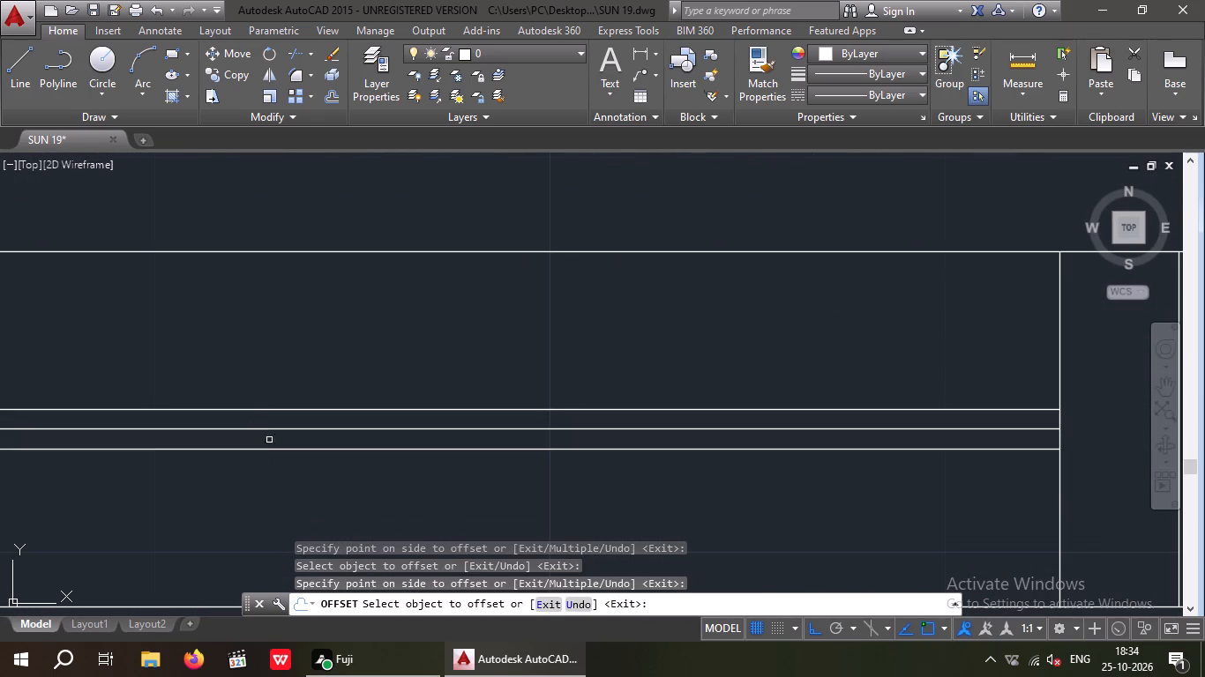
Offset the centre line of the left exterior wall's window in the room below the counter room by 1/2" to both sides.
{"action": "scroll", "coordinate": [276, 435], "scroll_direction": "down", "scroll_amount": 5}
{"action": "middle_click_drag", "start_coordinate": [296, 353], "coordinate": [430, 356]}
{"action": "scroll", "coordinate": [520, 396], "scroll_direction": "down", "scroll_amount": 2}
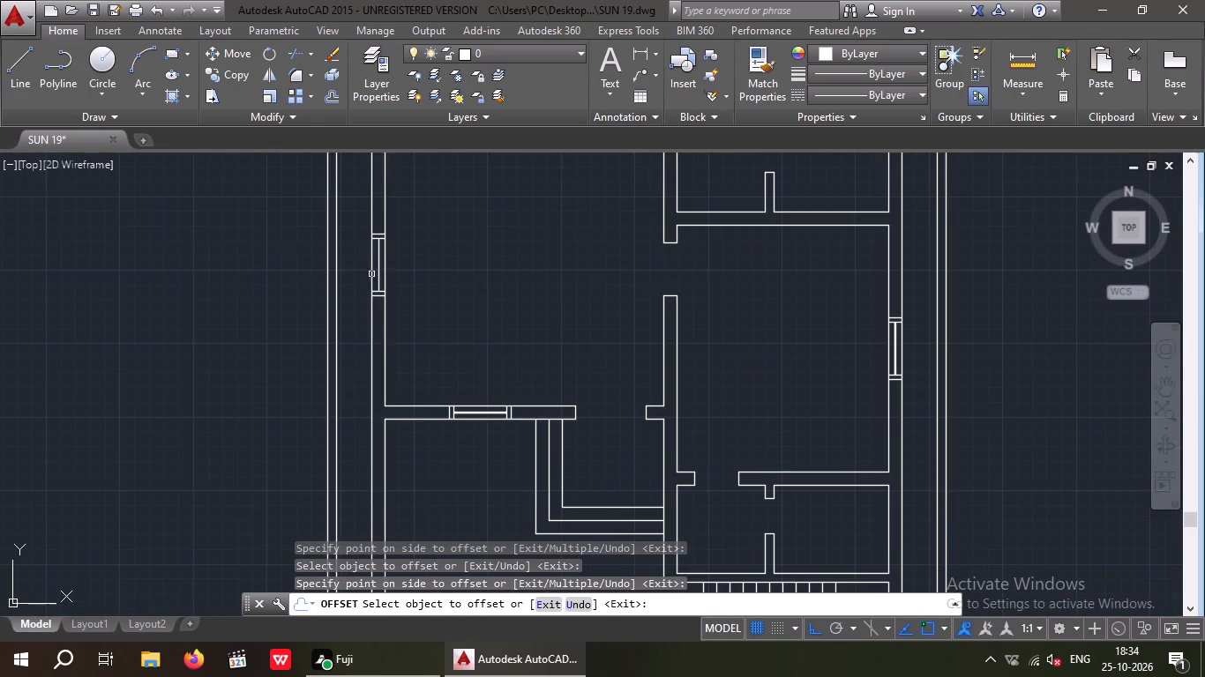
{"action": "scroll", "coordinate": [370, 270], "scroll_direction": "up", "scroll_amount": 4}
{"action": "left_click", "coordinate": [403, 287]}
{"action": "left_click", "coordinate": [428, 294]}
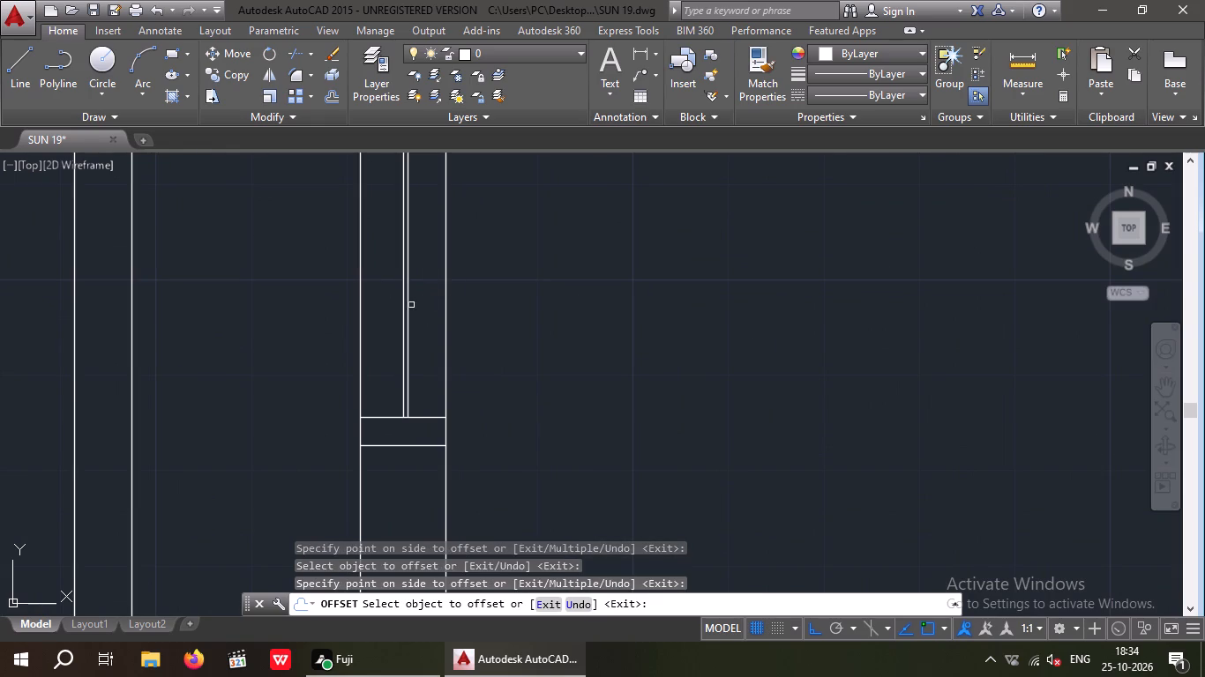
{"action": "scroll", "coordinate": [408, 303], "scroll_direction": "up", "scroll_amount": 2}
{"action": "left_click_drag", "start_coordinate": [389, 305], "coordinate": [368, 314]}
{"action": "left_click", "coordinate": [348, 324]}
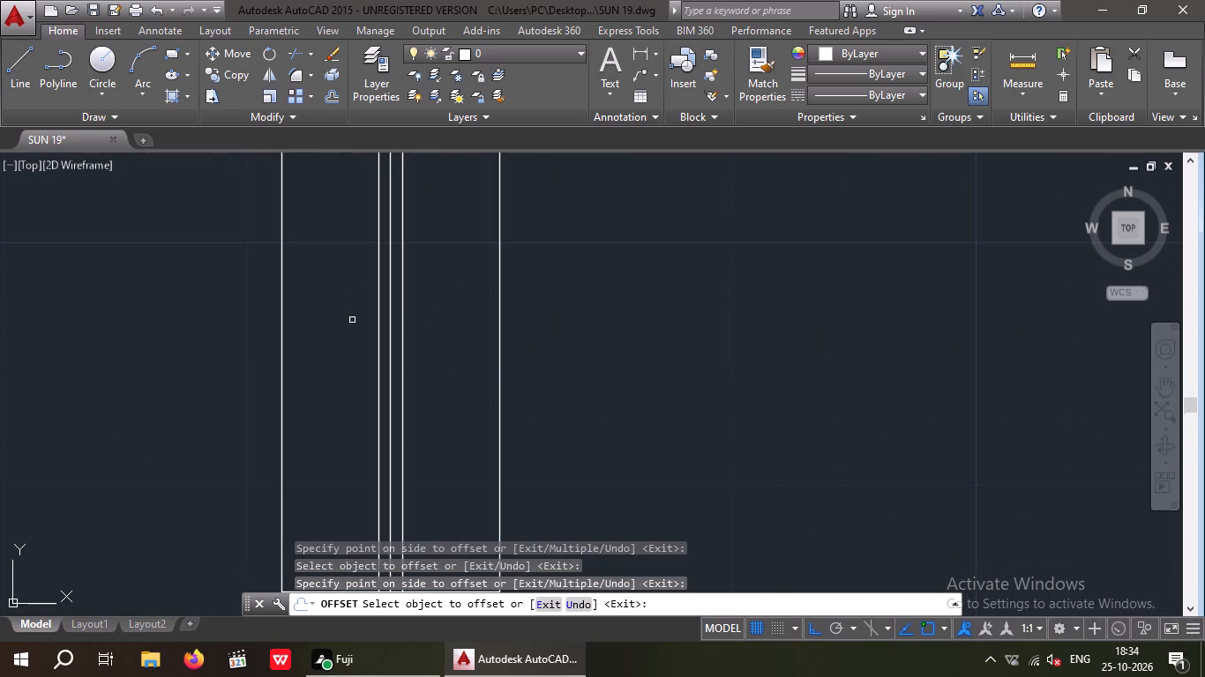
Offset the centre line of the window in the exterior wall beside the counter by 1/2" to both sides.
{"action": "scroll", "coordinate": [352, 320], "scroll_direction": "down", "scroll_amount": 4}
{"action": "middle_click_drag", "start_coordinate": [445, 327], "coordinate": [399, 443]}
{"action": "scroll", "coordinate": [430, 388], "scroll_direction": "down", "scroll_amount": 4}
{"action": "middle_click_drag", "start_coordinate": [474, 404], "coordinate": [452, 465]}
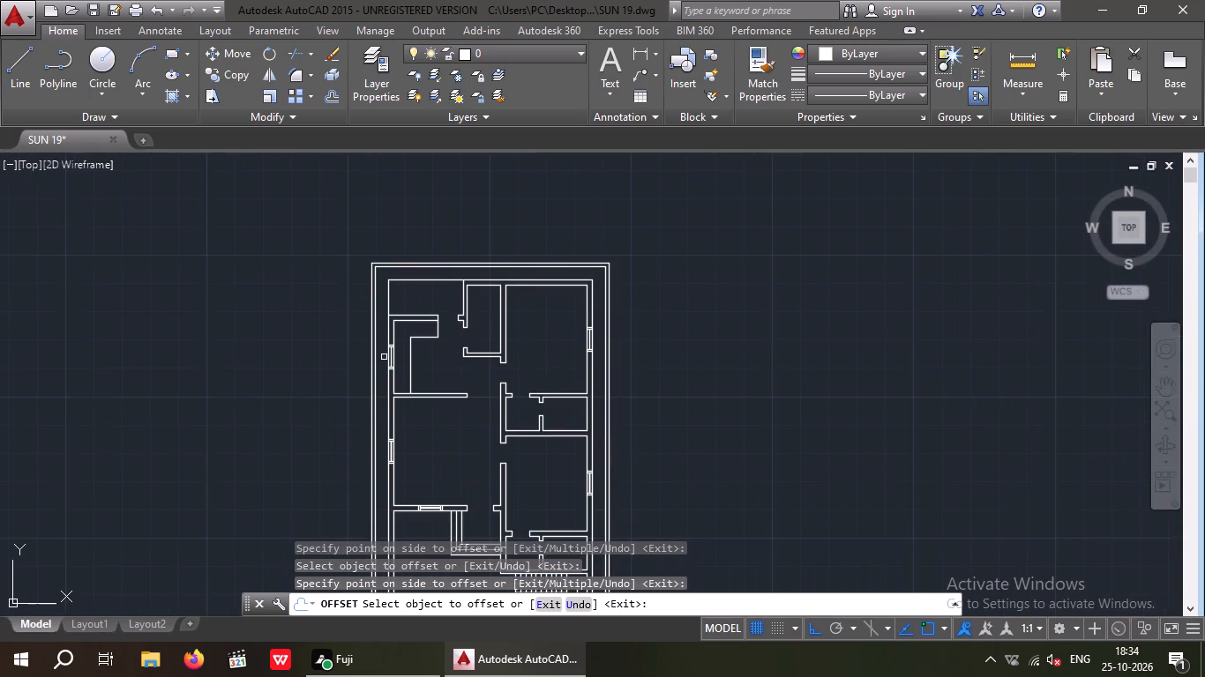
{"action": "scroll", "coordinate": [399, 353], "scroll_direction": "up", "scroll_amount": 5}
{"action": "left_click_drag", "start_coordinate": [284, 405], "coordinate": [301, 406]}
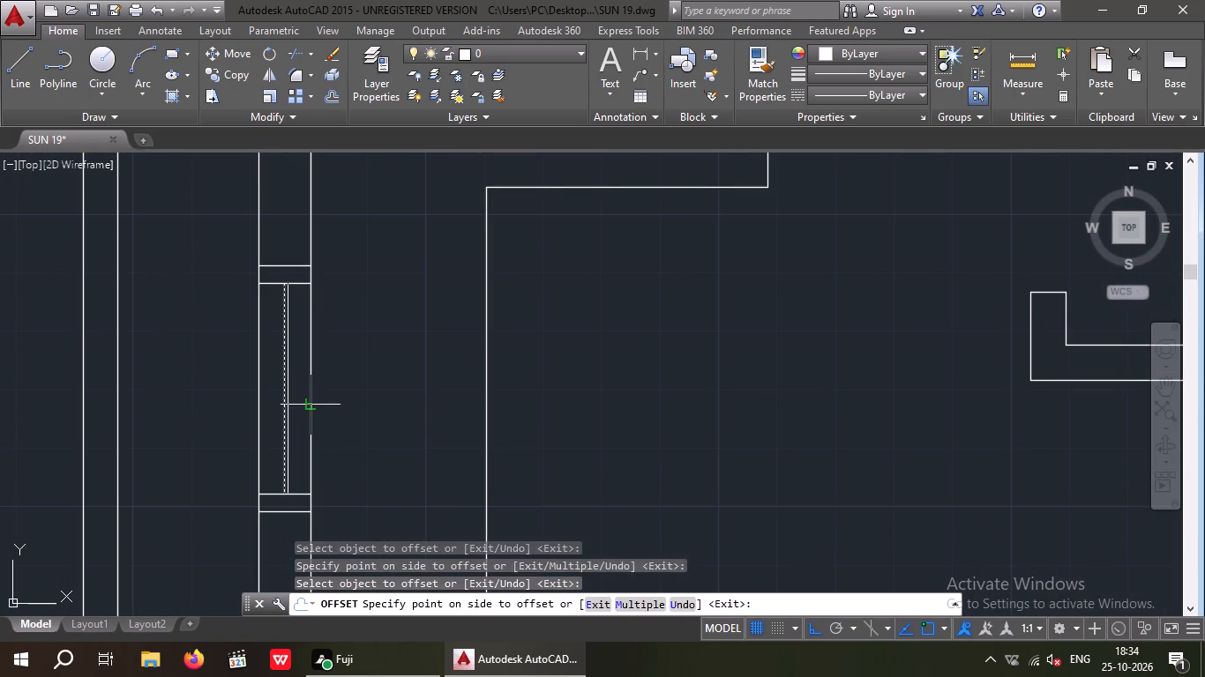
{"action": "left_click", "coordinate": [315, 405]}
{"action": "scroll", "coordinate": [294, 413], "scroll_direction": "up", "scroll_amount": 2}
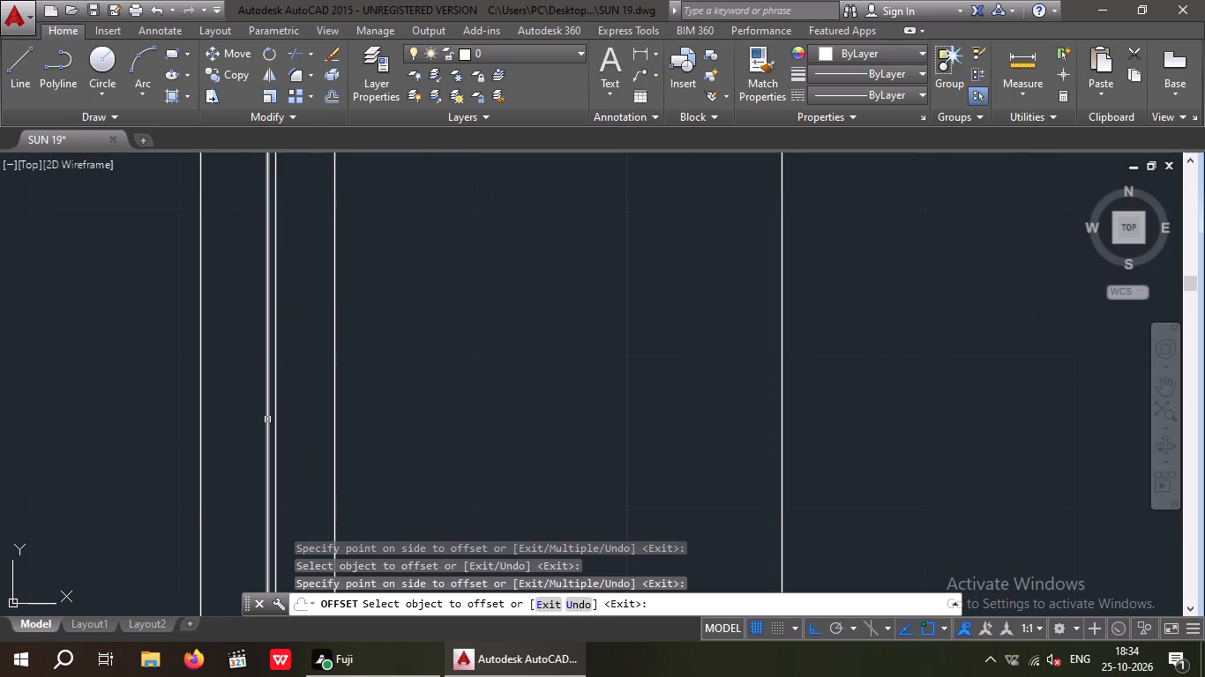
{"action": "left_click_drag", "start_coordinate": [267, 420], "coordinate": [231, 438]}
{"action": "left_click", "coordinate": [230, 439]}
Offset the centre line of the window in the upper-right room's exterior wall by 1/2" to both sides and end the offset.
{"action": "scroll", "coordinate": [244, 412], "scroll_direction": "down", "scroll_amount": 4}
{"action": "scroll", "coordinate": [355, 414], "scroll_direction": "down", "scroll_amount": 1}
{"action": "middle_click_drag", "start_coordinate": [350, 422], "coordinate": [303, 468]}
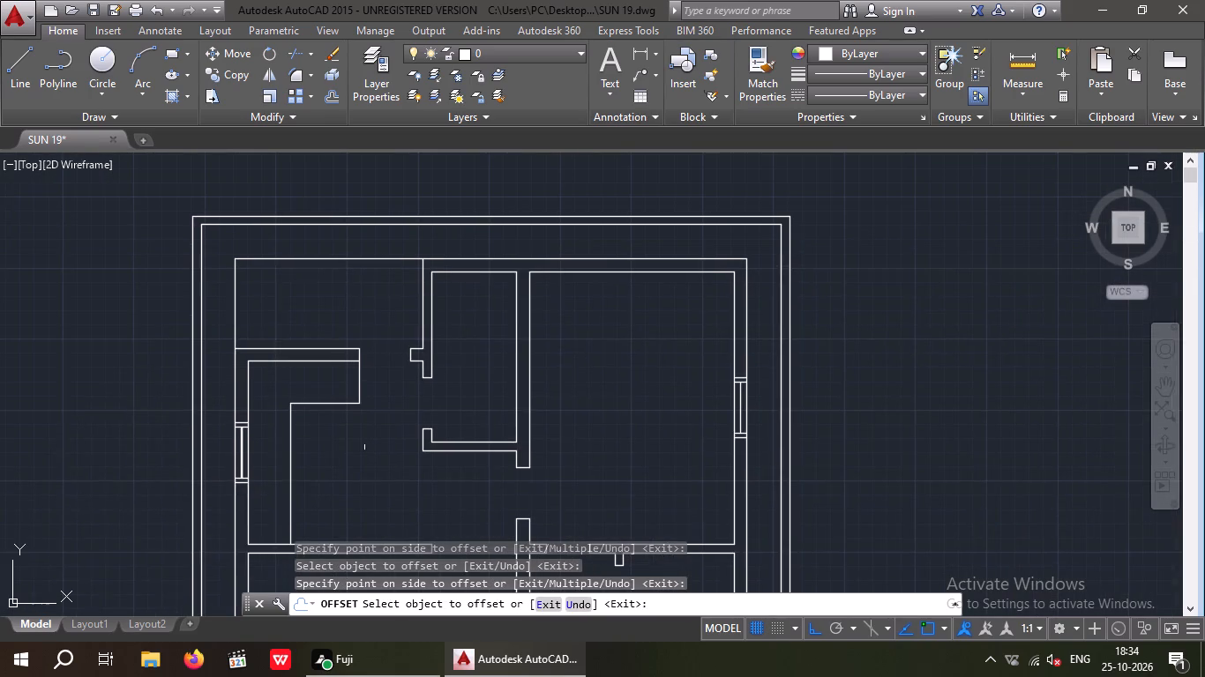
{"action": "scroll", "coordinate": [743, 416], "scroll_direction": "up", "scroll_amount": 4}
{"action": "left_click_drag", "start_coordinate": [717, 420], "coordinate": [737, 425]}
{"action": "left_click", "coordinate": [751, 425]}
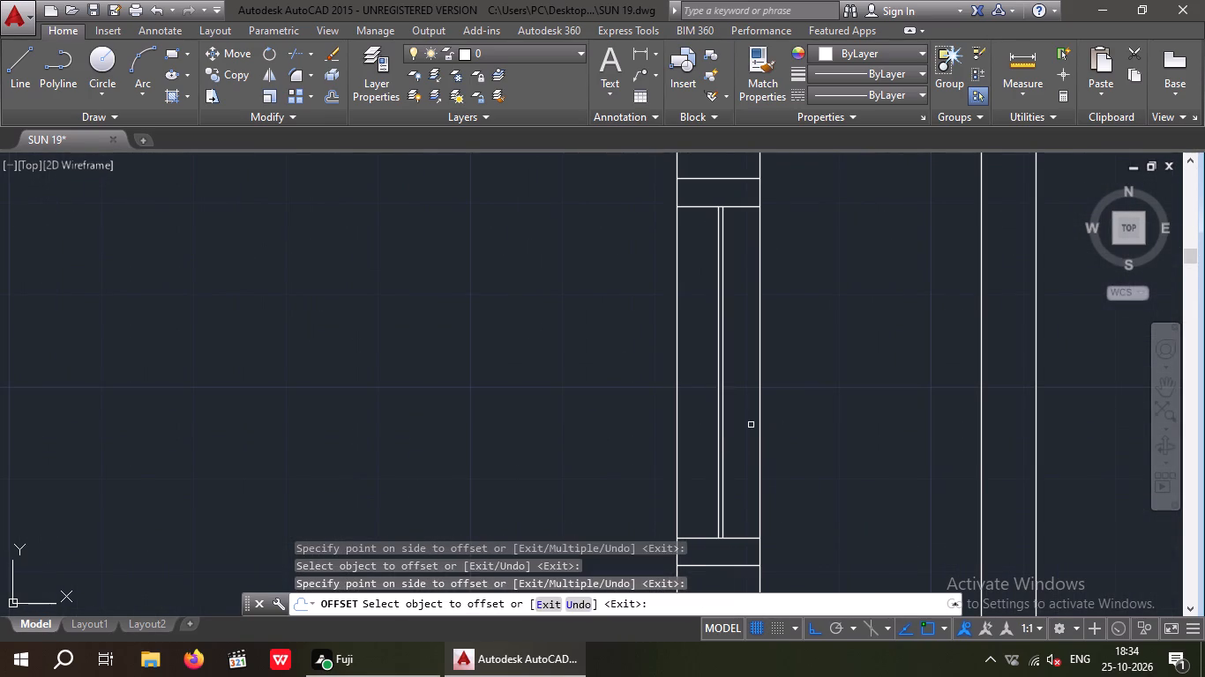
{"action": "scroll", "coordinate": [718, 437], "scroll_direction": "up", "scroll_amount": 2}
{"action": "left_click_drag", "start_coordinate": [716, 436], "coordinate": [696, 444]}
{"action": "left_click", "coordinate": [671, 450]}
{"action": "scroll", "coordinate": [673, 426], "scroll_direction": "down", "scroll_amount": 4}
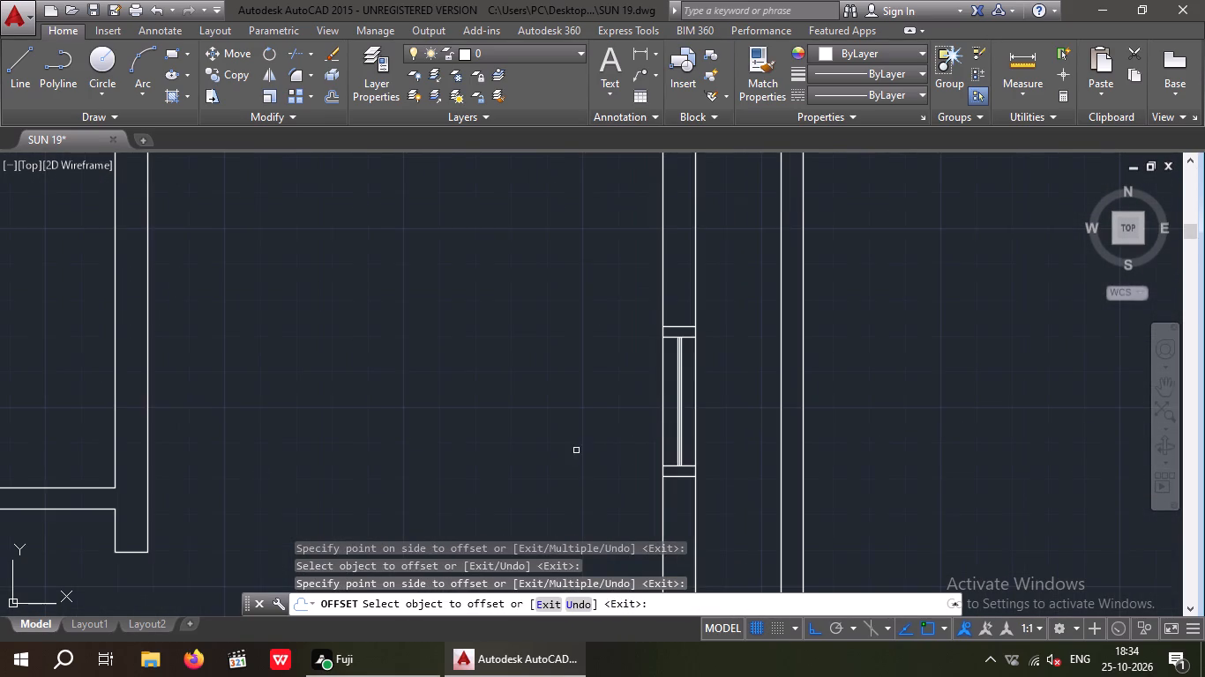
{"action": "middle_click_drag", "start_coordinate": [573, 447], "coordinate": [555, 382]}
{"action": "scroll", "coordinate": [558, 362], "scroll_direction": "down", "scroll_amount": 4}
{"action": "scroll", "coordinate": [572, 508], "scroll_direction": "up", "scroll_amount": 4}
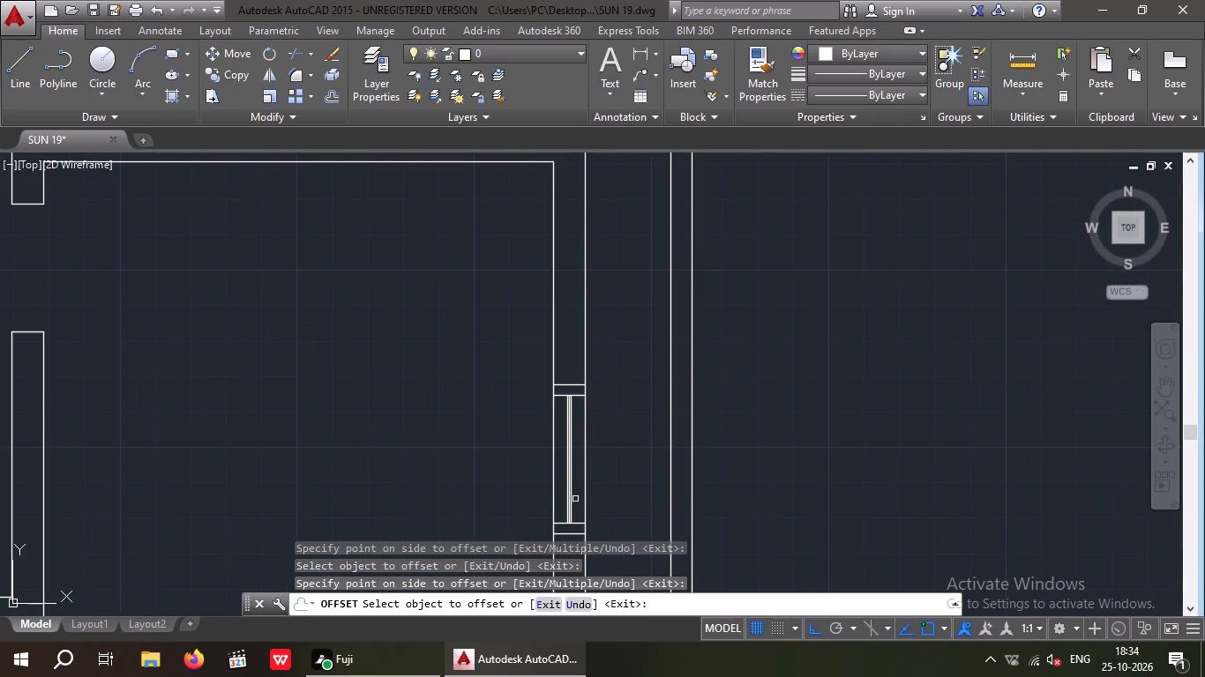
{"action": "scroll", "coordinate": [476, 436], "scroll_direction": "down", "scroll_amount": 4}
{"action": "middle_click_drag", "start_coordinate": [451, 447], "coordinate": [544, 408]}
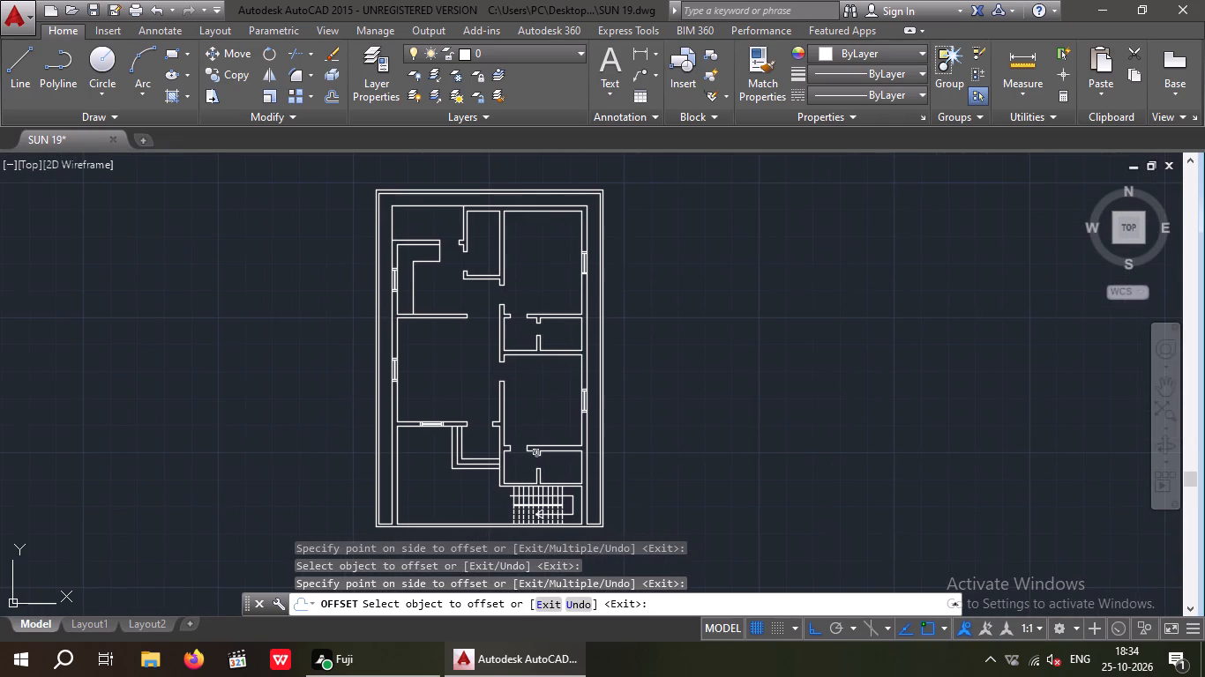
{"action": "key", "text": "Escape"}
{"action": "key", "text": "Escape"}
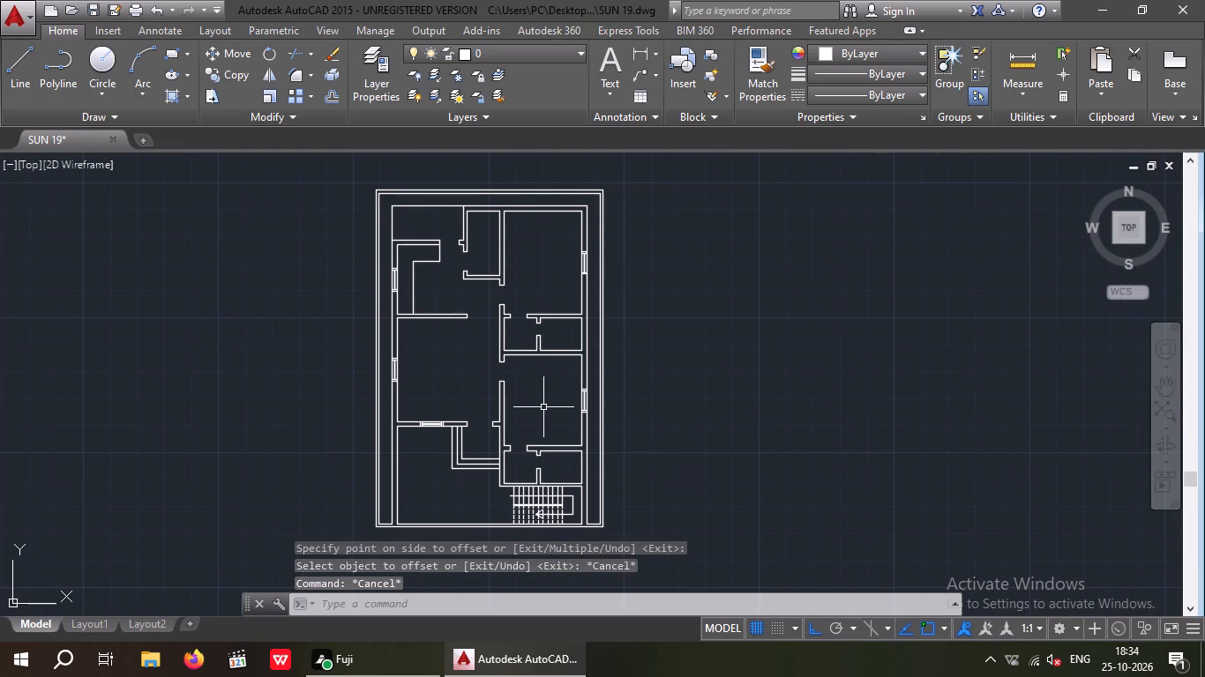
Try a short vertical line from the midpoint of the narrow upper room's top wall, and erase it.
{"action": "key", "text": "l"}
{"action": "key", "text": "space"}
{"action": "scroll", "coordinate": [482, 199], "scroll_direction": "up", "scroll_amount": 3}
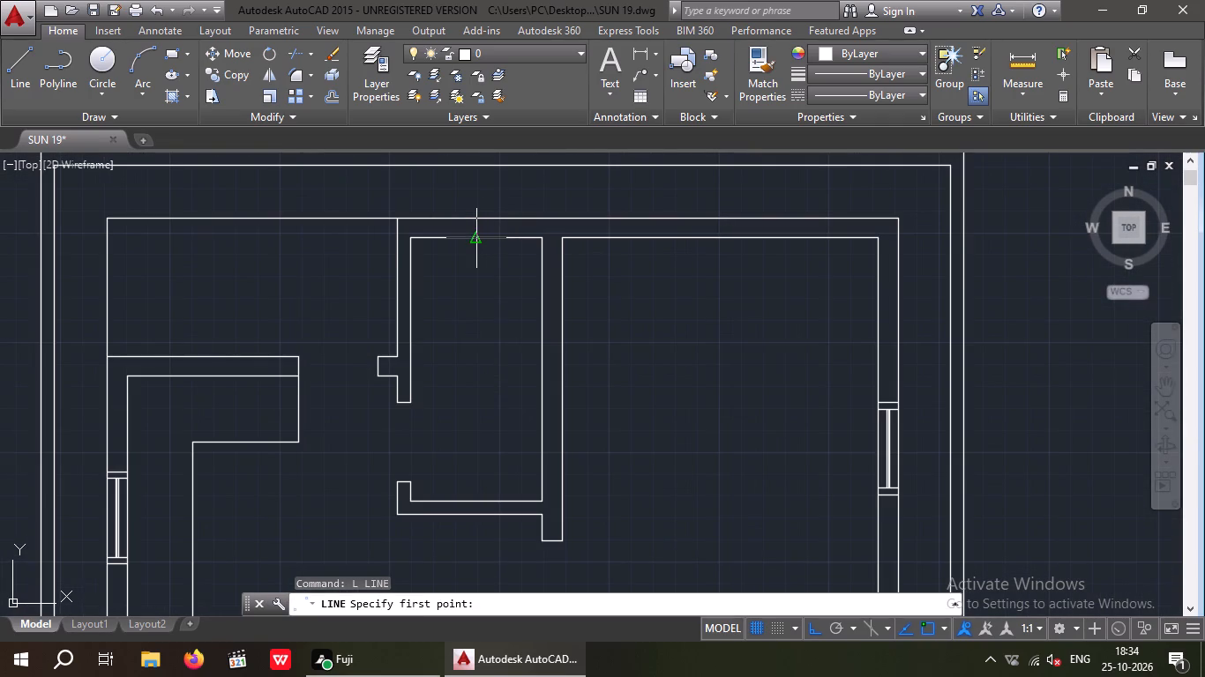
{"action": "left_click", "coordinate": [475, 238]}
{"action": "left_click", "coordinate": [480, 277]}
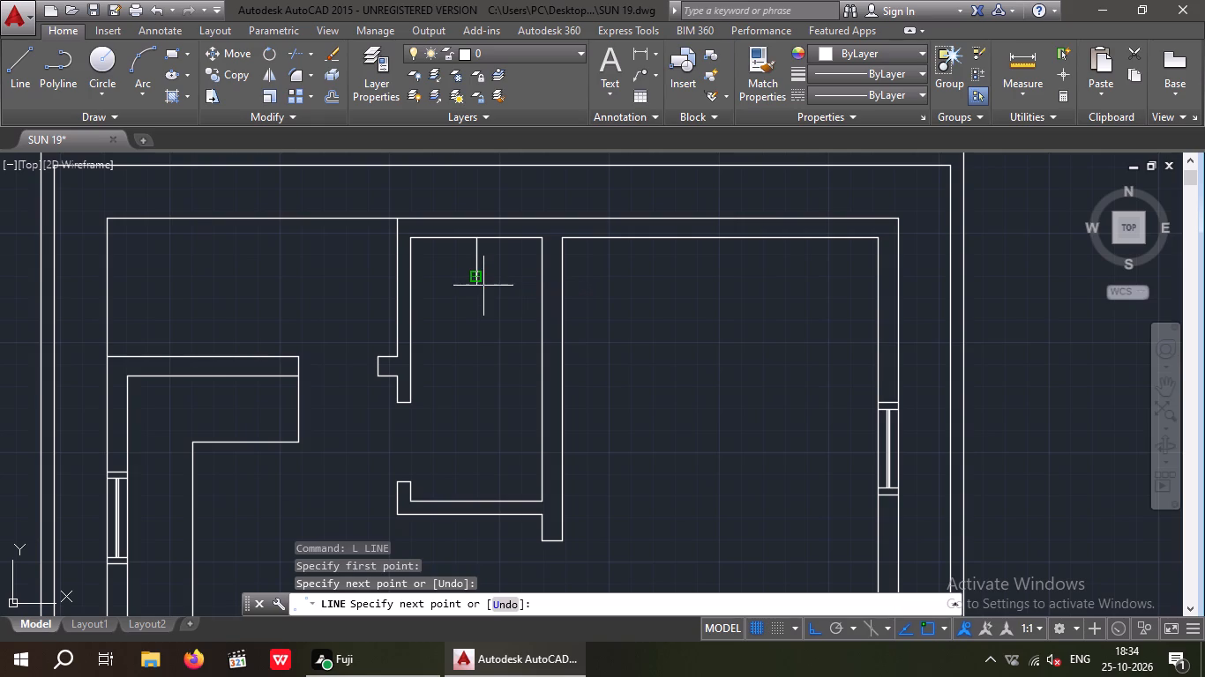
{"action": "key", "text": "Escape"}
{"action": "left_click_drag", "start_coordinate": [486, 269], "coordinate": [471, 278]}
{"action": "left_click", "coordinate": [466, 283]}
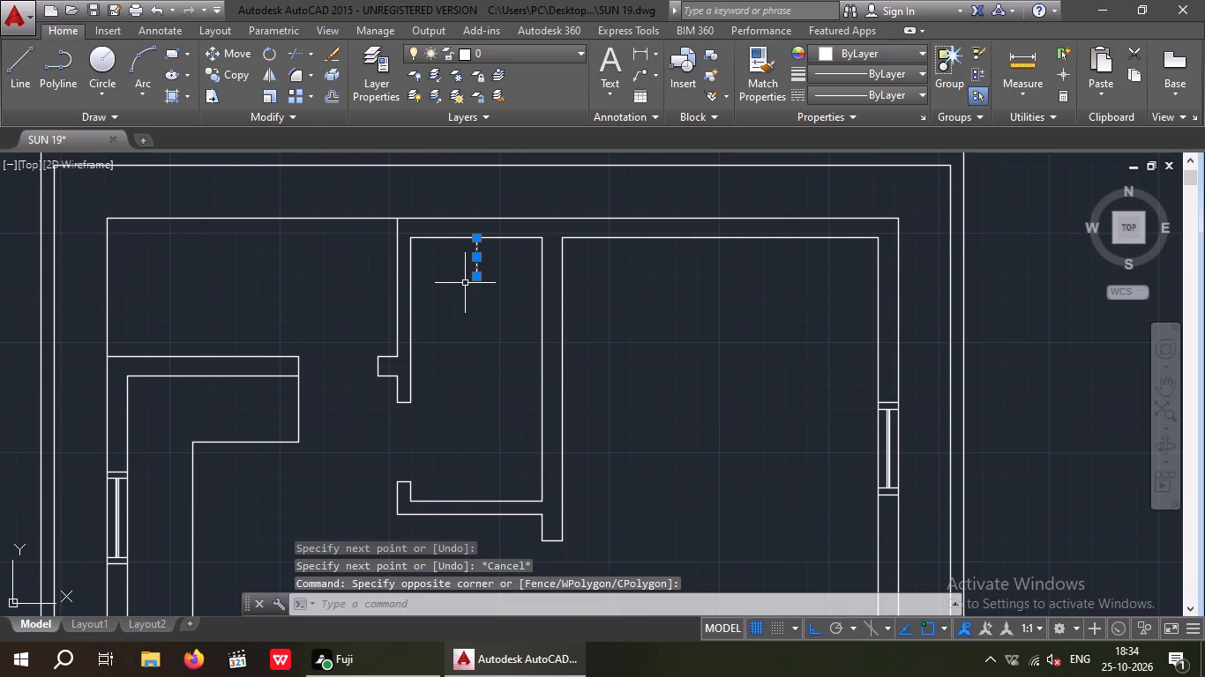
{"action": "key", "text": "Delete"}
Draw a line across the right exterior wall at the midpoint of the upper small room between the two right-hand rooms.
{"action": "scroll", "coordinate": [464, 286], "scroll_direction": "down", "scroll_amount": 4}
{"action": "middle_click_drag", "start_coordinate": [488, 364], "coordinate": [397, 345]}
{"action": "scroll", "coordinate": [444, 339], "scroll_direction": "up", "scroll_amount": 4}
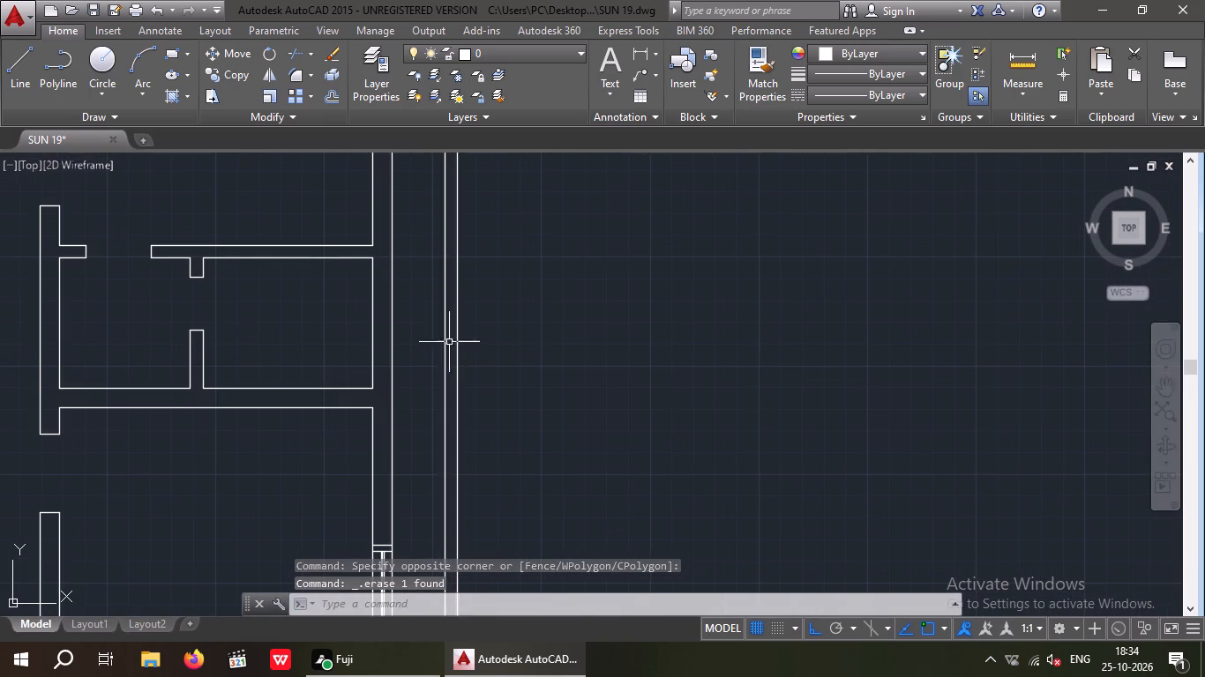
{"action": "key", "text": "space"}
{"action": "key", "text": "Escape"}
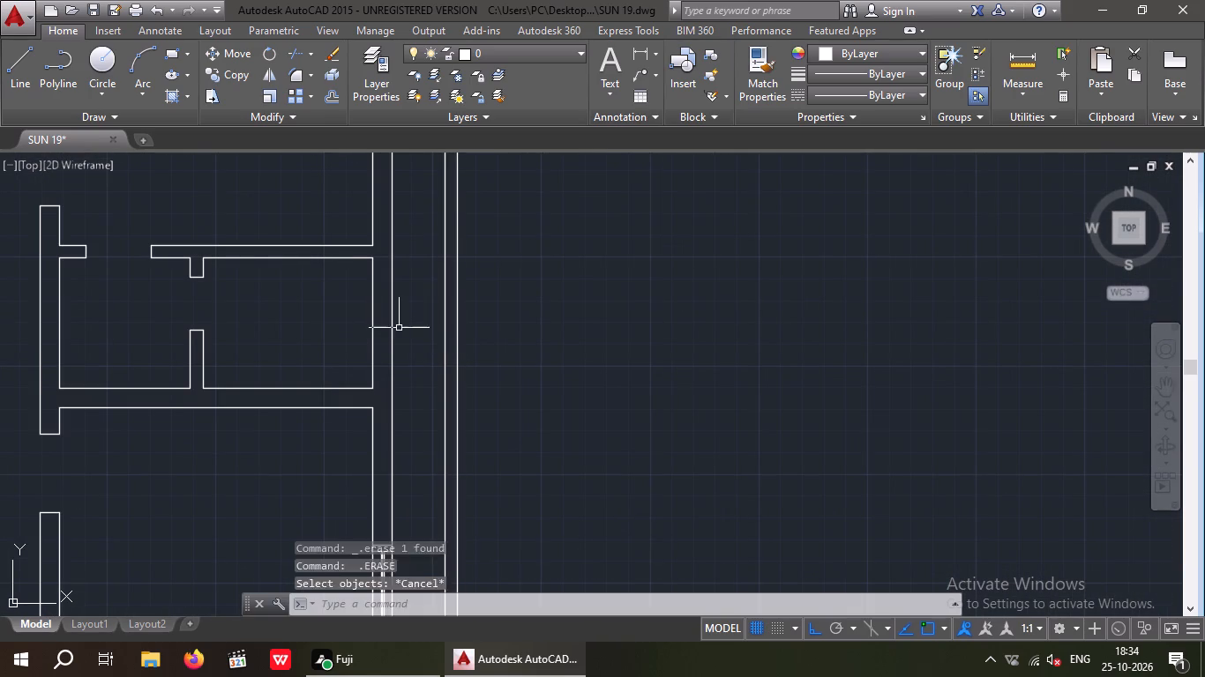
{"action": "key", "text": "Escape"}
{"action": "key", "text": "Escape"}
{"action": "key", "text": "l"}
{"action": "key", "text": "space"}
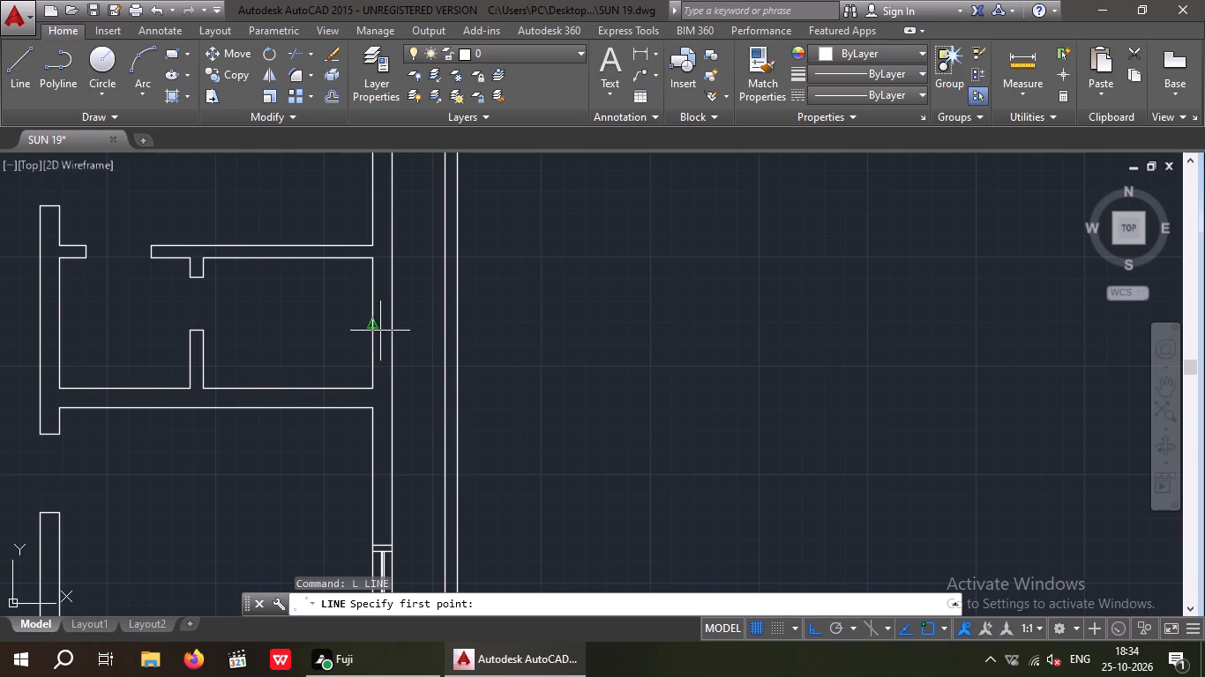
{"action": "left_click", "coordinate": [376, 323]}
{"action": "scroll", "coordinate": [394, 333], "scroll_direction": "up", "scroll_amount": 3}
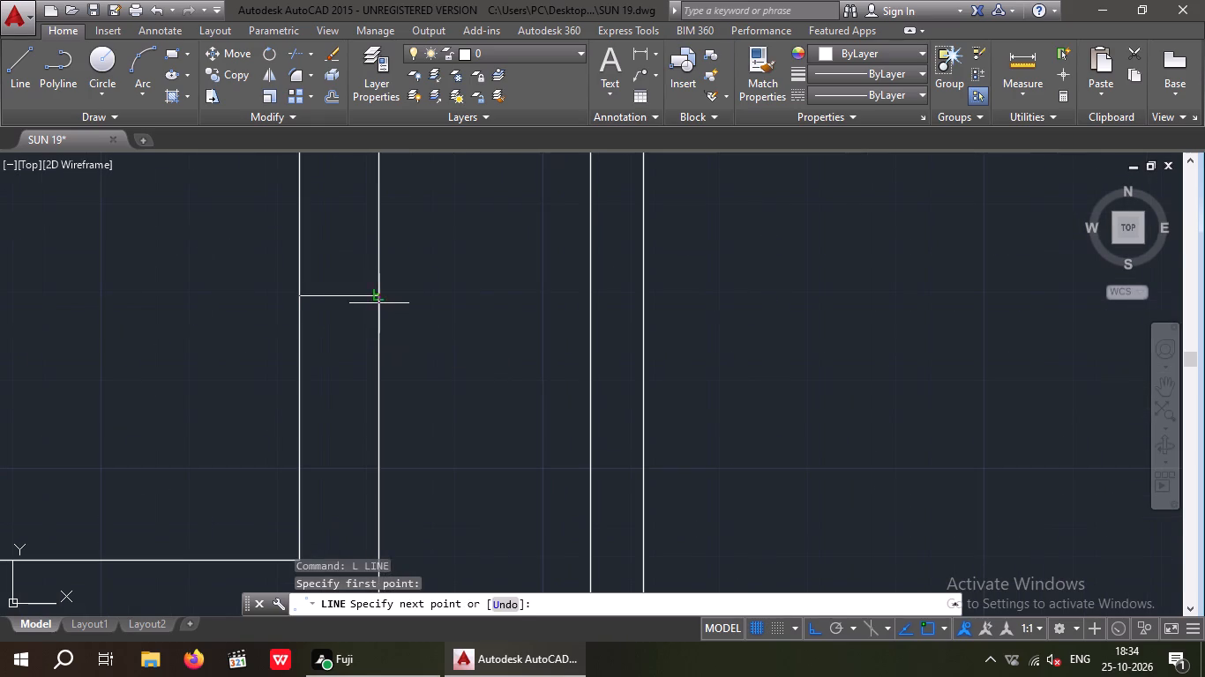
{"action": "left_click", "coordinate": [380, 300]}
{"action": "key", "text": "Escape"}
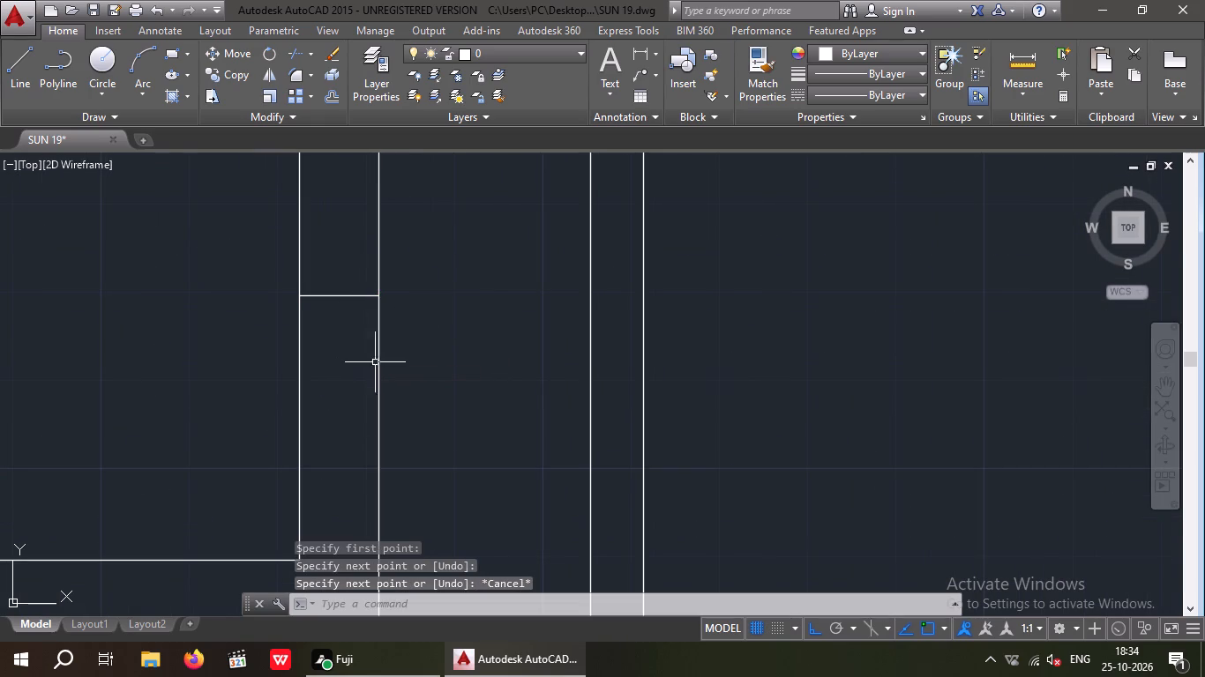
Draw a line across the right exterior wall at the midpoint of the lower small room above the staircase.
{"action": "scroll", "coordinate": [382, 345], "scroll_direction": "down", "scroll_amount": 4}
{"action": "middle_click_drag", "start_coordinate": [368, 420], "coordinate": [361, 329]}
{"action": "scroll", "coordinate": [378, 323], "scroll_direction": "down", "scroll_amount": 3}
{"action": "scroll", "coordinate": [375, 436], "scroll_direction": "up", "scroll_amount": 3}
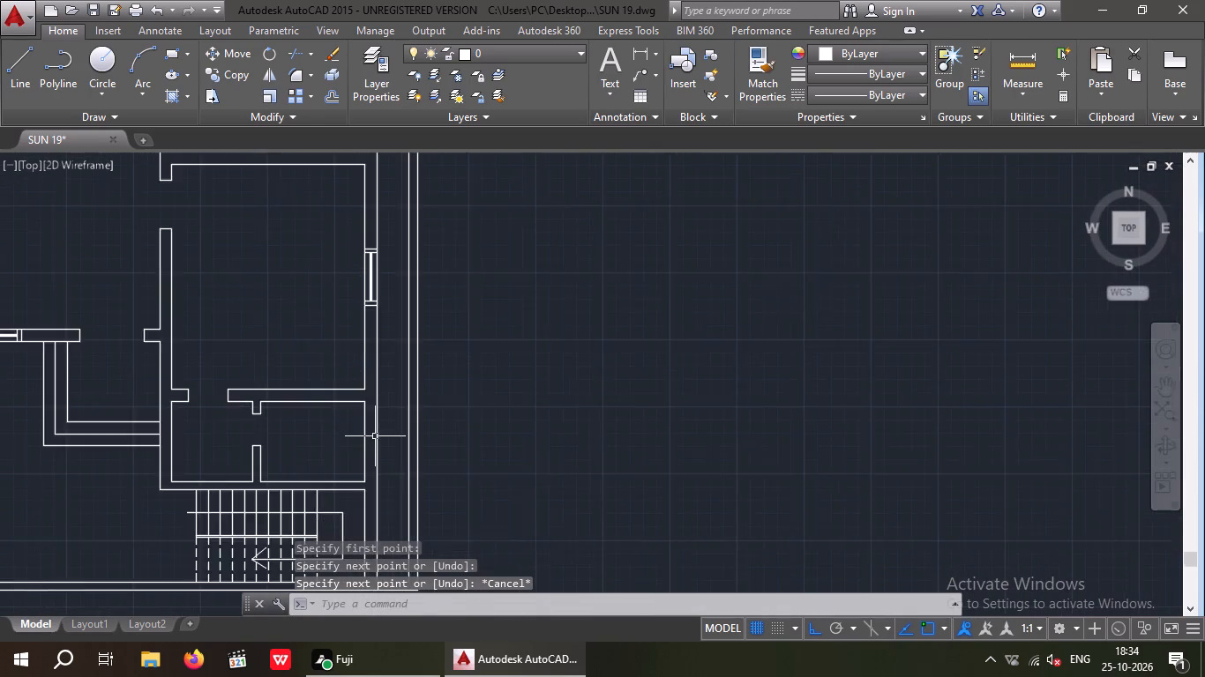
{"action": "key", "text": "space"}
{"action": "left_click", "coordinate": [356, 444]}
{"action": "left_click", "coordinate": [380, 443]}
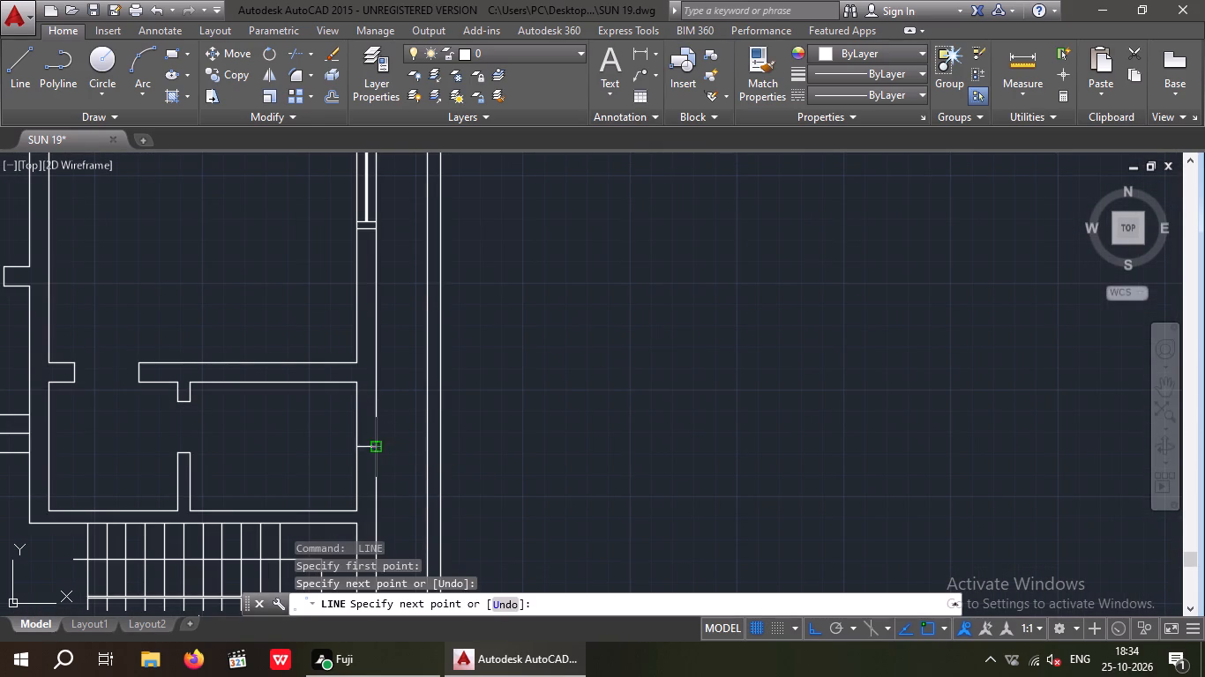
{"action": "key", "text": "Escape"}
{"action": "key", "text": "Escape"}
Offset the midpoint line in the lower small room's exterior wall by 1' to both sides.
{"action": "key", "text": "o"}
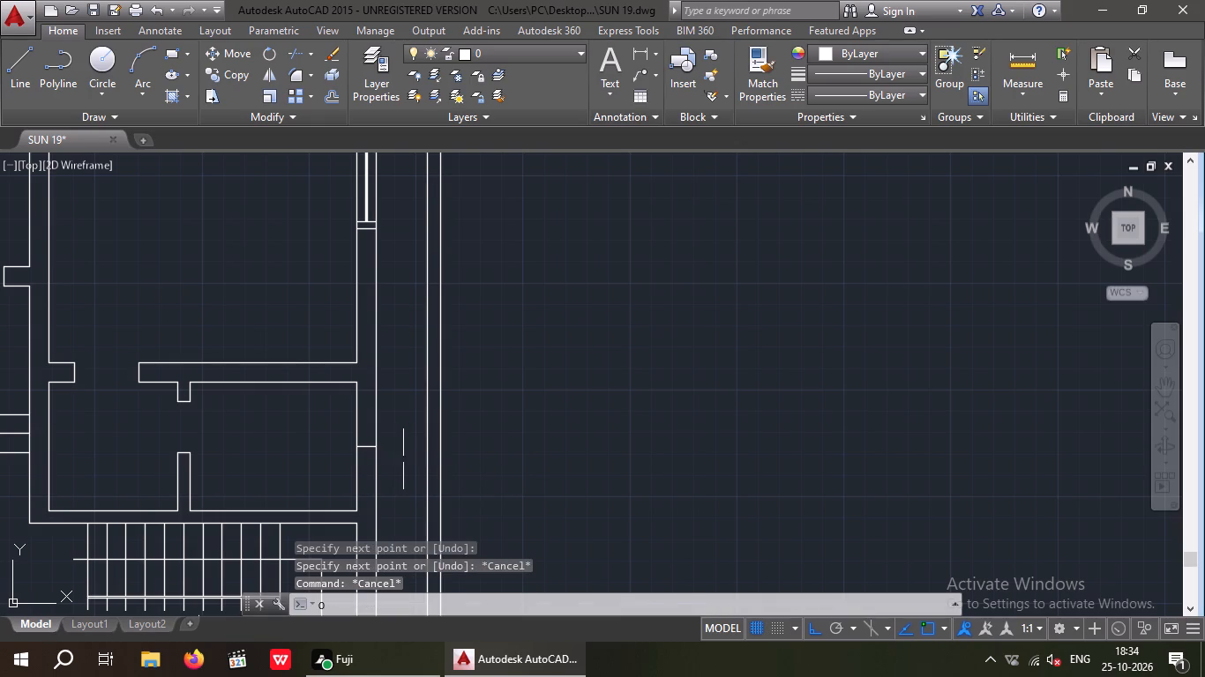
{"action": "key", "text": "Return"}
{"action": "key", "text": "1"}
{"action": "key", "text": "apostrophe"}
{"action": "key", "text": "Return"}
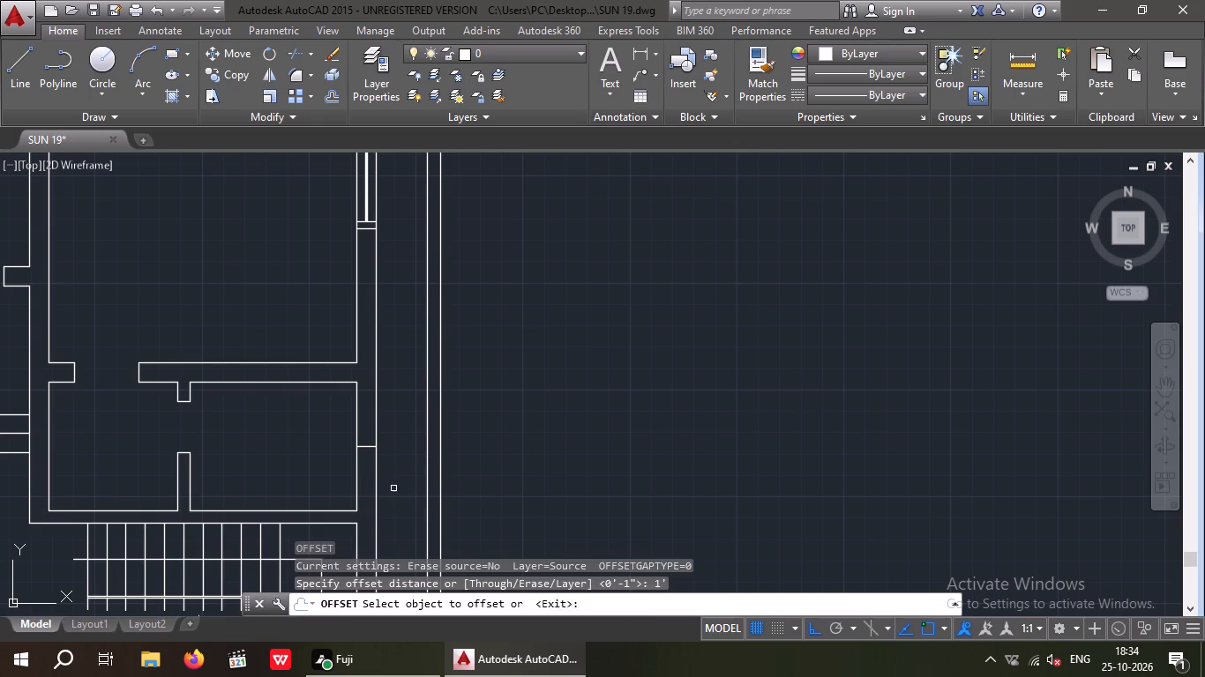
{"action": "scroll", "coordinate": [368, 443], "scroll_direction": "up", "scroll_amount": 2}
{"action": "left_click_drag", "start_coordinate": [367, 451], "coordinate": [369, 442]}
{"action": "left_click_drag", "start_coordinate": [376, 398], "coordinate": [378, 412]}
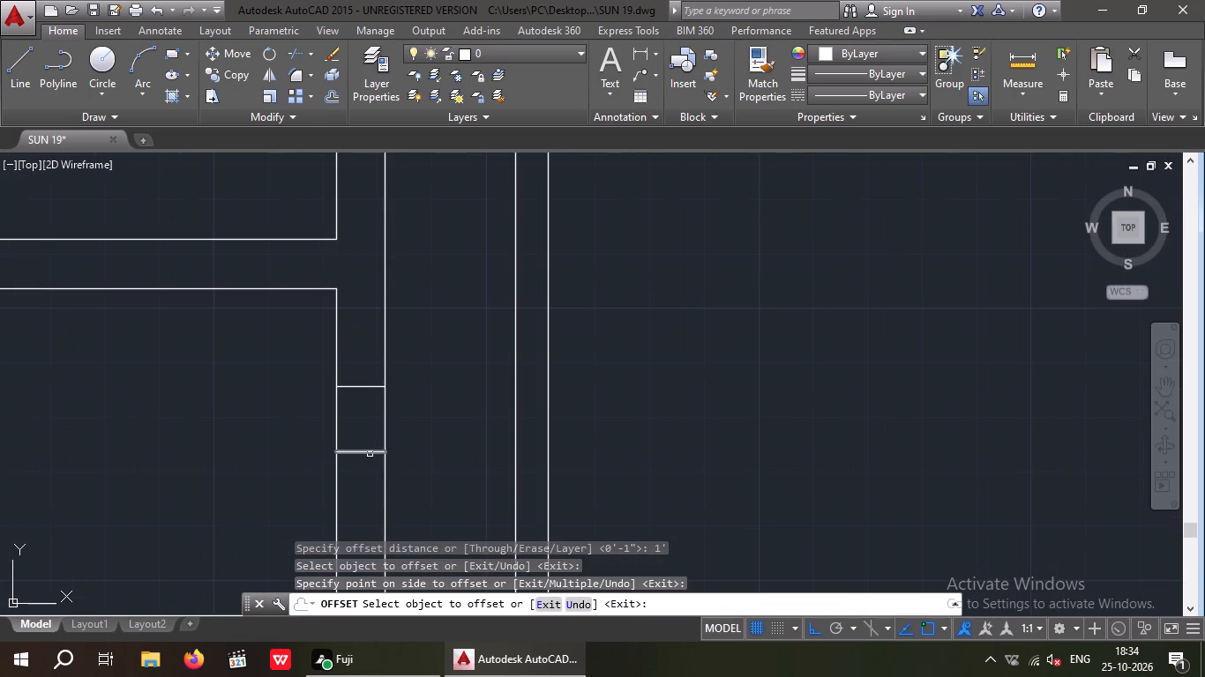
{"action": "left_click_drag", "start_coordinate": [361, 453], "coordinate": [361, 480]}
{"action": "left_click", "coordinate": [362, 498]}
{"action": "scroll", "coordinate": [362, 438], "scroll_direction": "down", "scroll_amount": 4}
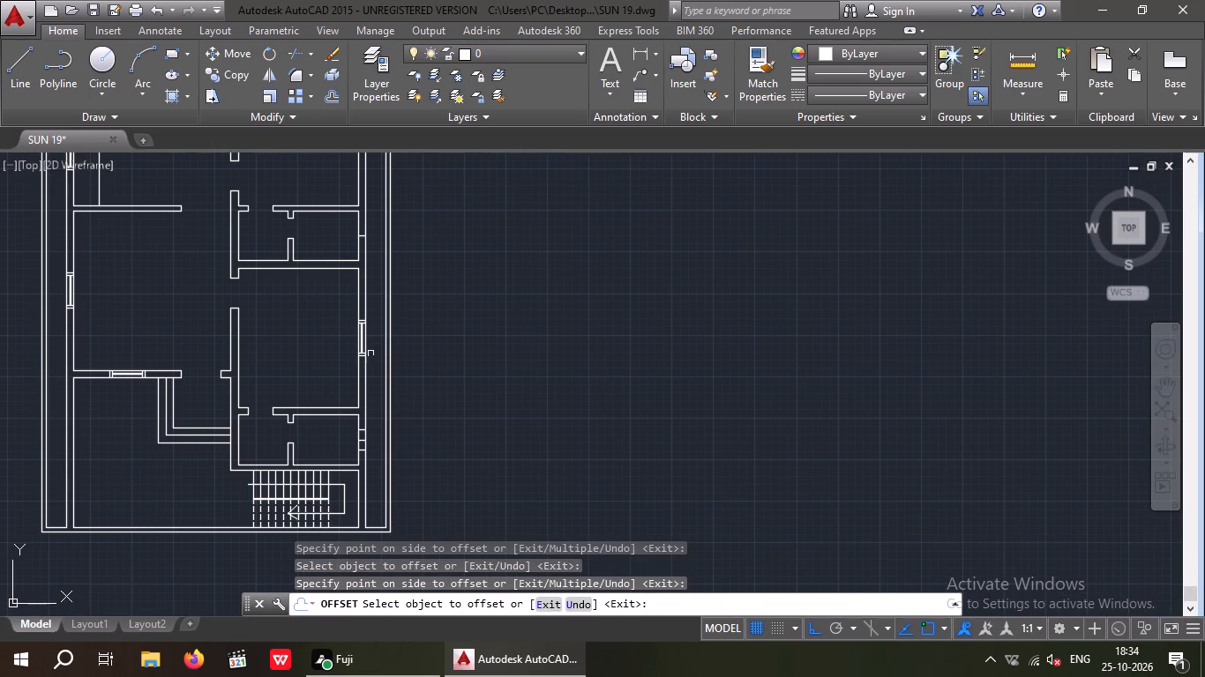
Offset the midpoint line in the upper small room's right exterior wall by 1' to both sides.
{"action": "middle_click_drag", "start_coordinate": [380, 354], "coordinate": [389, 468]}
{"action": "scroll", "coordinate": [370, 357], "scroll_direction": "up", "scroll_amount": 3}
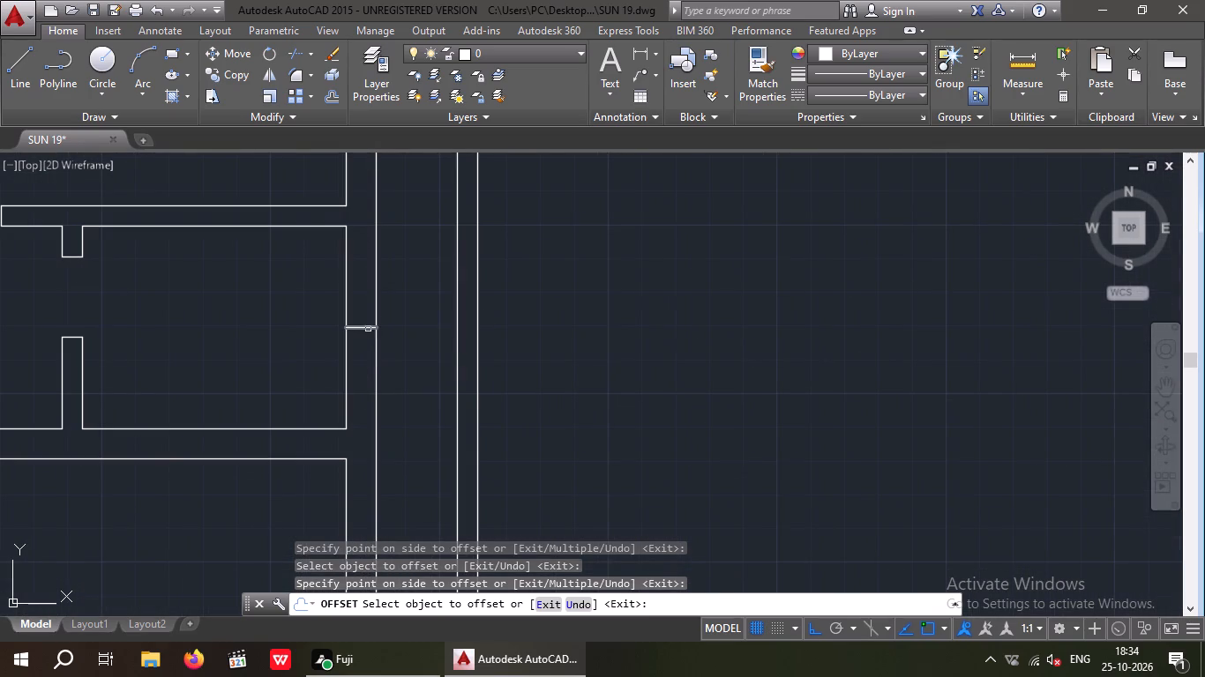
{"action": "left_click", "coordinate": [368, 329]}
{"action": "left_click_drag", "start_coordinate": [366, 284], "coordinate": [368, 294]}
{"action": "left_click_drag", "start_coordinate": [362, 329], "coordinate": [357, 347]}
{"action": "left_click", "coordinate": [333, 398]}
{"action": "key", "text": "Escape"}
{"action": "key", "text": "Escape"}
Erase the middle lines of the upper and lower small-room openings in the right exterior wall.
{"action": "scroll", "coordinate": [354, 329], "scroll_direction": "up", "scroll_amount": 4}
{"action": "left_click_drag", "start_coordinate": [365, 348], "coordinate": [362, 338]}
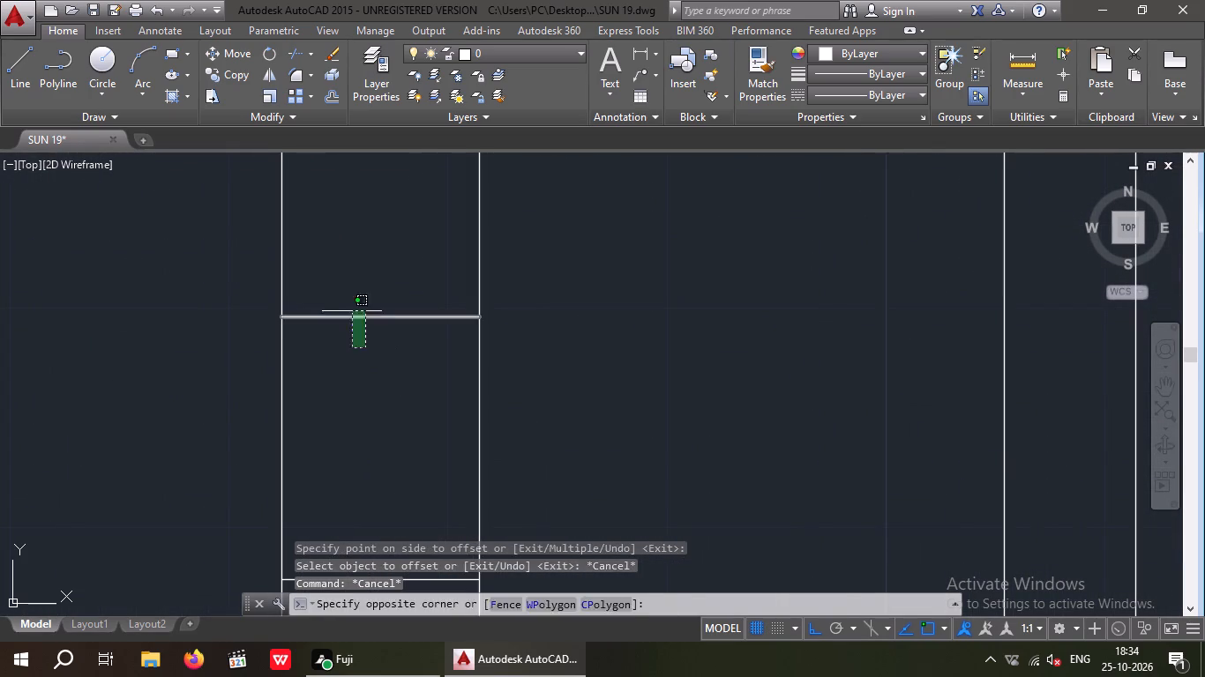
{"action": "left_click", "coordinate": [346, 294]}
{"action": "key", "text": "Delete"}
{"action": "scroll", "coordinate": [348, 308], "scroll_direction": "down", "scroll_amount": 8}
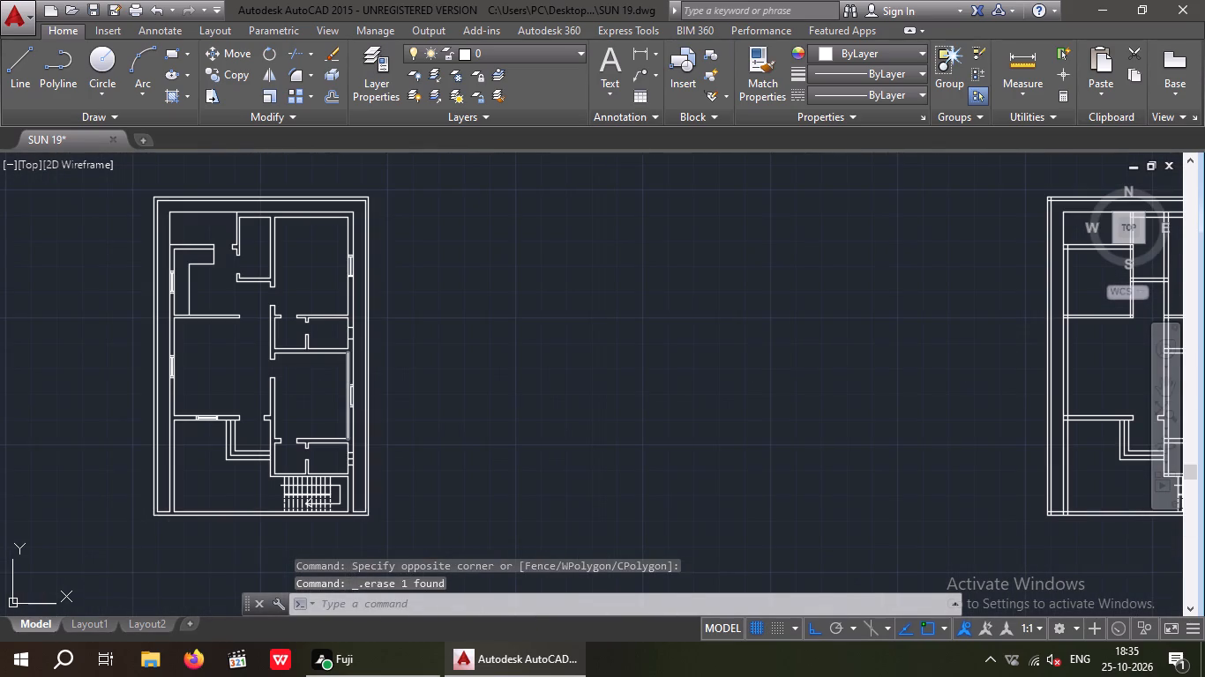
{"action": "scroll", "coordinate": [356, 462], "scroll_direction": "up", "scroll_amount": 7}
{"action": "left_click_drag", "start_coordinate": [319, 474], "coordinate": [299, 438]}
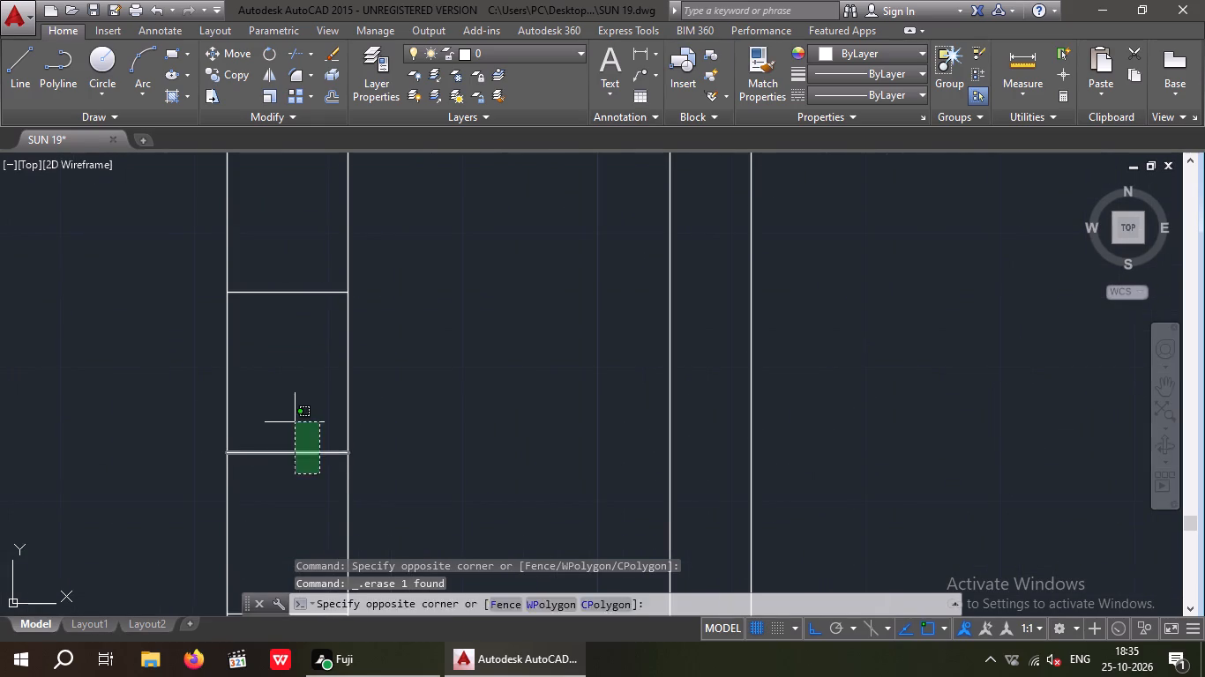
{"action": "left_click", "coordinate": [295, 422]}
{"action": "key", "text": "Delete"}
{"action": "scroll", "coordinate": [294, 426], "scroll_direction": "down", "scroll_amount": 4}
{"action": "key", "text": "Escape"}
{"action": "key", "text": "Escape"}
{"action": "key", "text": "Escape"}
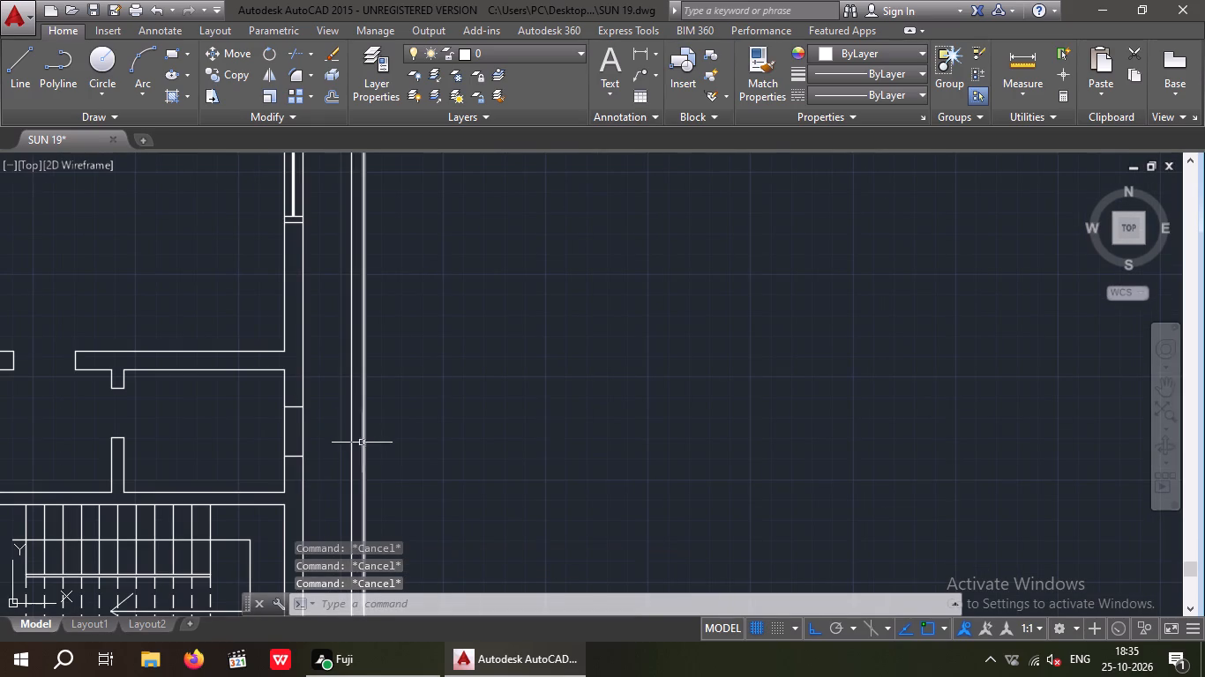
Offset both edge lines of the lower small room's exterior wall opening outward by 3".
{"action": "key", "text": "o"}
{"action": "key", "text": "Return"}
{"action": "key", "text": "3"}
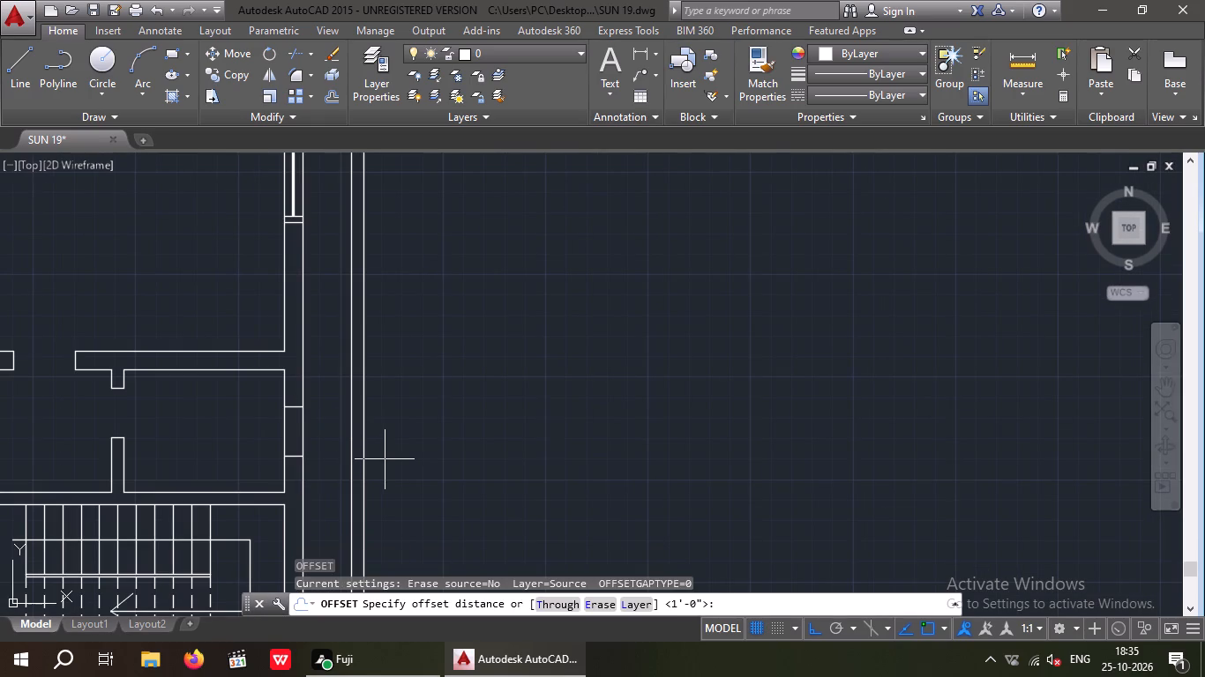
{"action": "key", "text": "shift+quotedbl"}
{"action": "key", "text": "Return"}
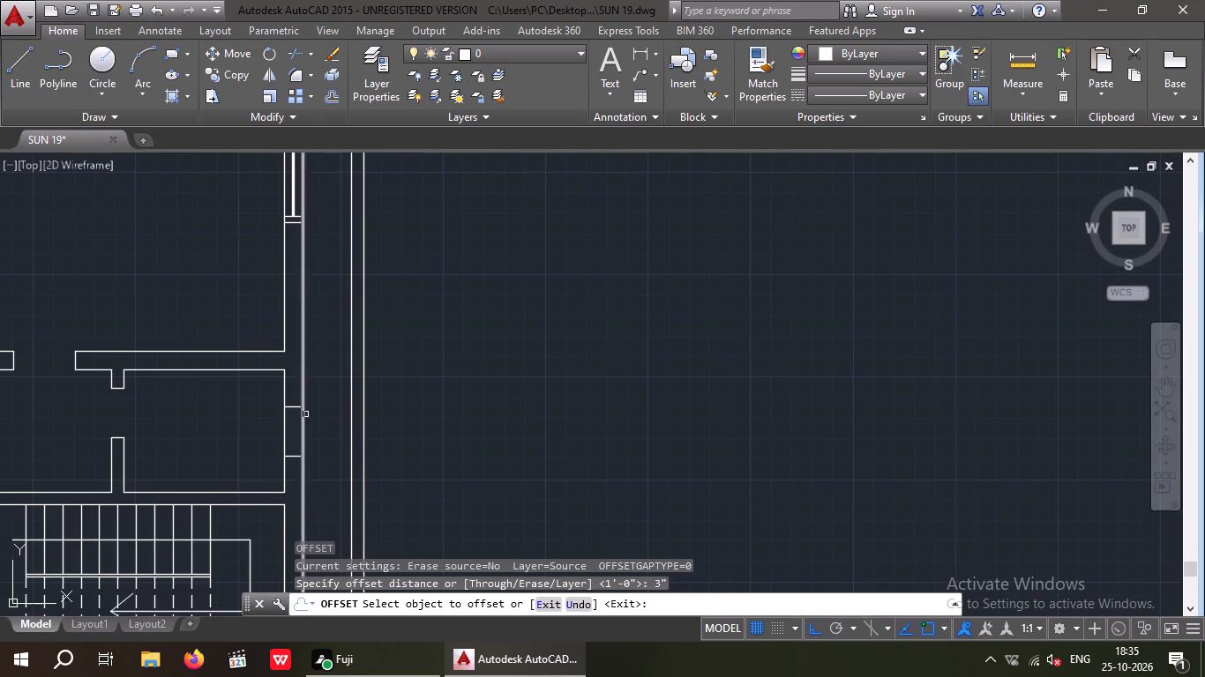
{"action": "left_click", "coordinate": [295, 408]}
{"action": "left_click", "coordinate": [293, 394]}
{"action": "scroll", "coordinate": [286, 419], "scroll_direction": "up", "scroll_amount": 2}
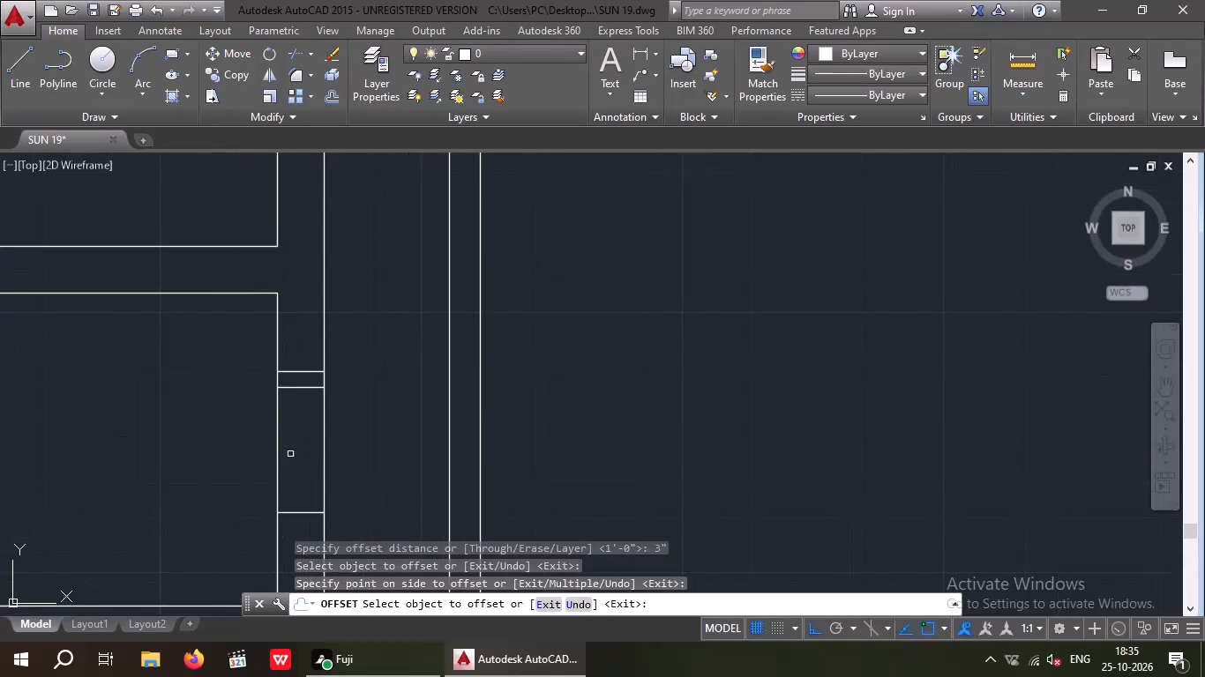
{"action": "scroll", "coordinate": [288, 458], "scroll_direction": "down", "scroll_amount": 2}
{"action": "scroll", "coordinate": [293, 486], "scroll_direction": "up", "scroll_amount": 2}
{"action": "left_click_drag", "start_coordinate": [289, 472], "coordinate": [295, 490]}
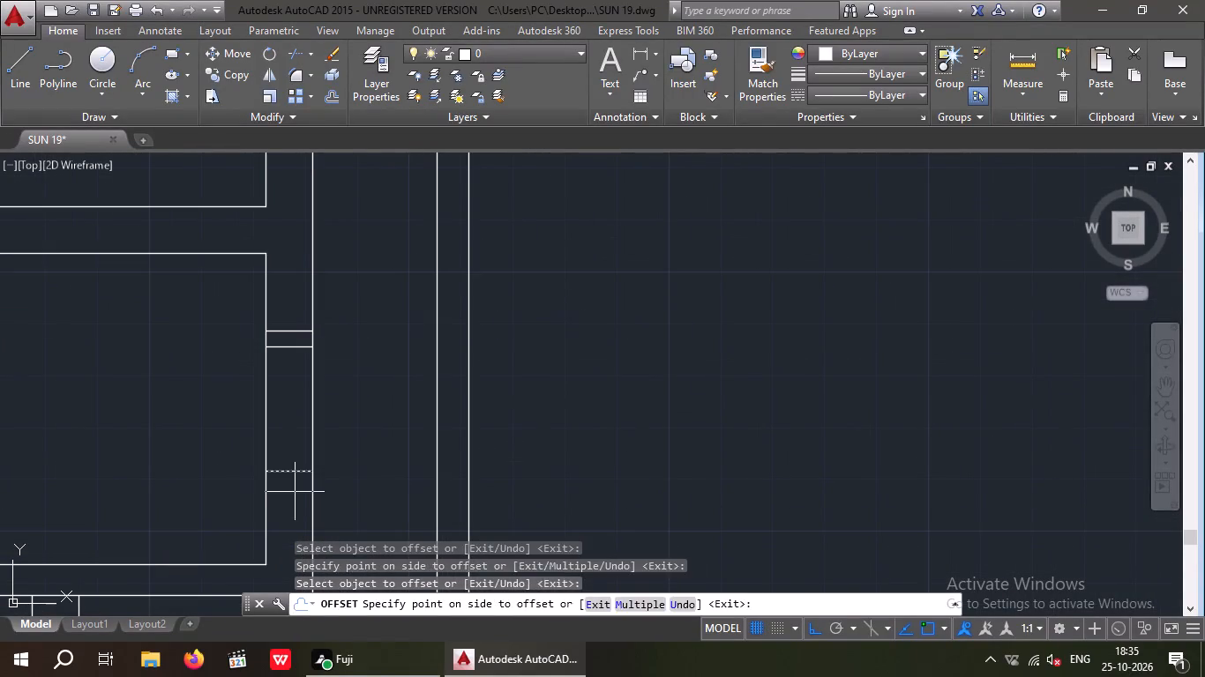
{"action": "left_click", "coordinate": [296, 496]}
Offset both edge lines of the upper small room's exterior wall opening outward by 3".
{"action": "scroll", "coordinate": [293, 443], "scroll_direction": "down", "scroll_amount": 3}
{"action": "middle_click_drag", "start_coordinate": [318, 425], "coordinate": [334, 533]}
{"action": "middle_click_drag", "start_coordinate": [356, 323], "coordinate": [337, 432]}
{"action": "scroll", "coordinate": [288, 328], "scroll_direction": "up", "scroll_amount": 3}
{"action": "left_click", "coordinate": [288, 316]}
{"action": "left_click", "coordinate": [293, 284]}
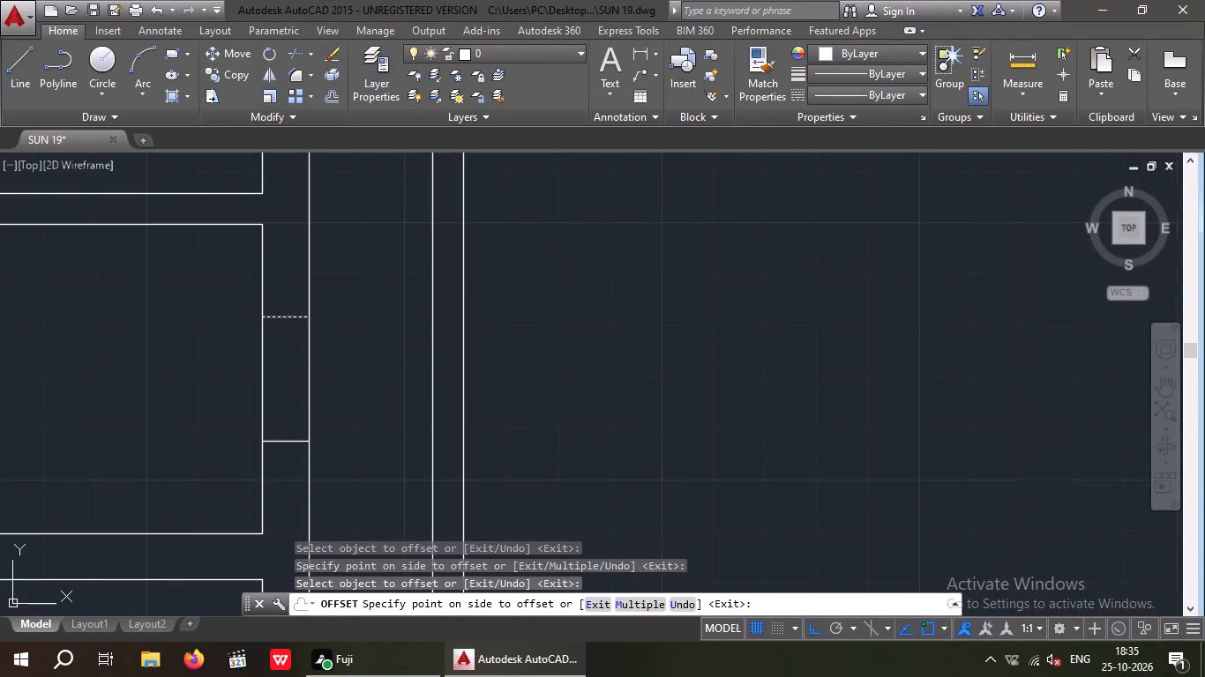
{"action": "left_click_drag", "start_coordinate": [285, 440], "coordinate": [284, 455]}
{"action": "left_click", "coordinate": [285, 464]}
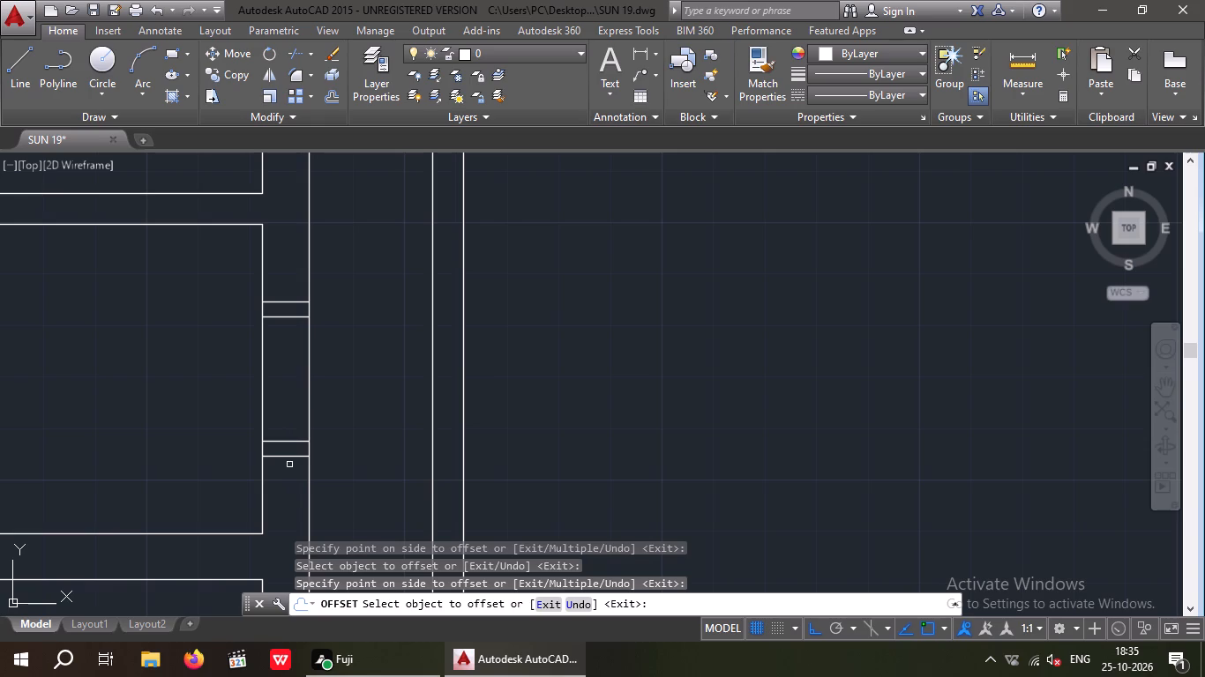
{"action": "key", "text": "Escape"}
{"action": "key", "text": "Escape"}
{"action": "key", "text": "Escape"}
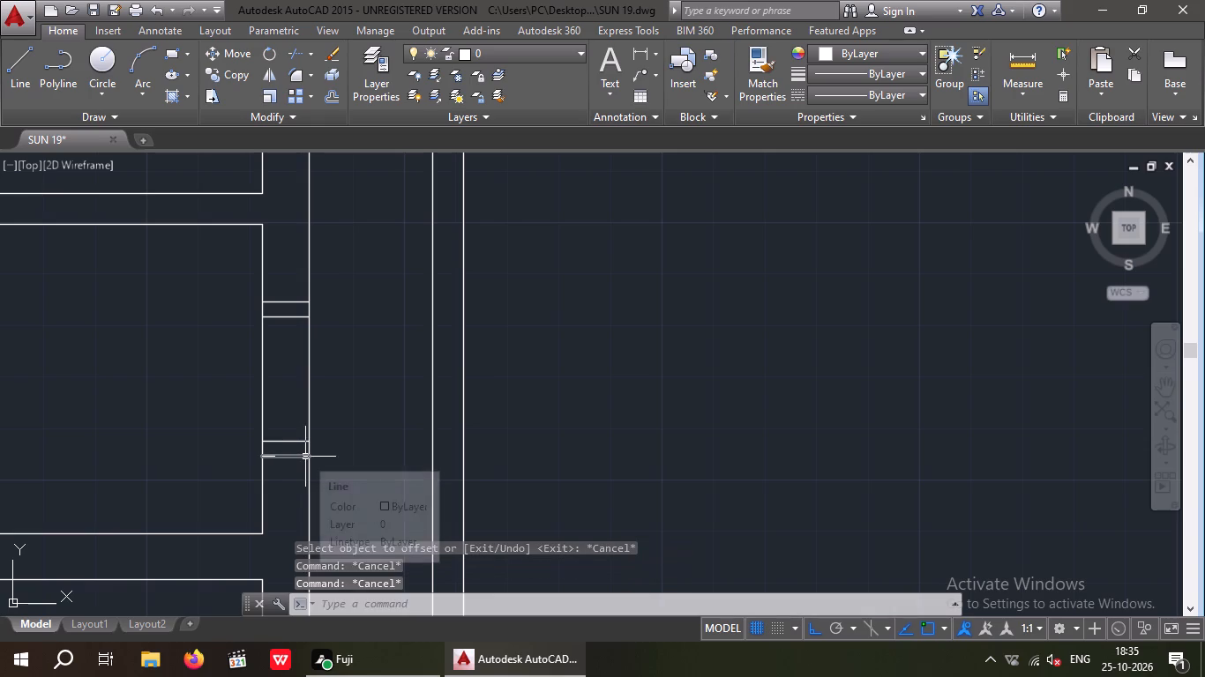
Draw a vertical line between the midpoints of the inner edge lines in the upper small room's window opening.
{"action": "key", "text": "l"}
{"action": "key", "text": "Return"}
{"action": "left_click_drag", "start_coordinate": [288, 313], "coordinate": [292, 361]}
{"action": "left_click", "coordinate": [289, 443]}
{"action": "scroll", "coordinate": [298, 398], "scroll_direction": "down", "scroll_amount": 3}
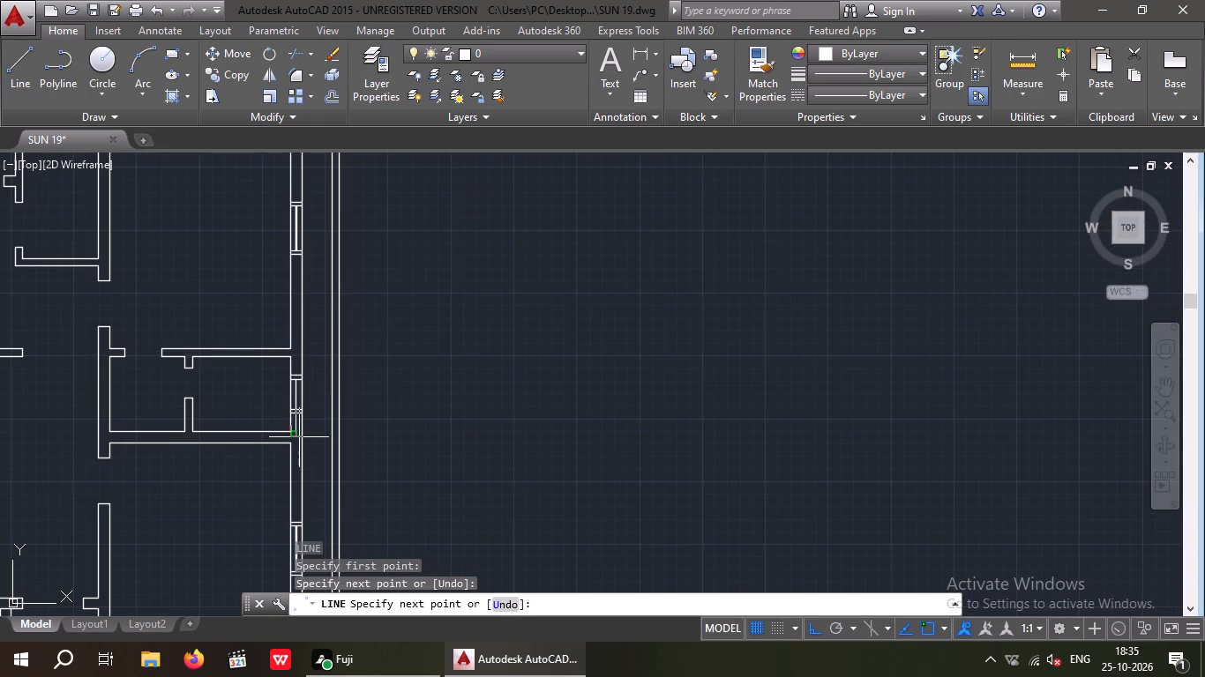
{"action": "key", "text": "space"}
Draw a vertical line between the midpoints of the inner edge lines in the lower small room's window opening.
{"action": "scroll", "coordinate": [281, 449], "scroll_direction": "down", "scroll_amount": 3}
{"action": "middle_click_drag", "start_coordinate": [279, 489], "coordinate": [280, 376]}
{"action": "scroll", "coordinate": [282, 413], "scroll_direction": "up", "scroll_amount": 3}
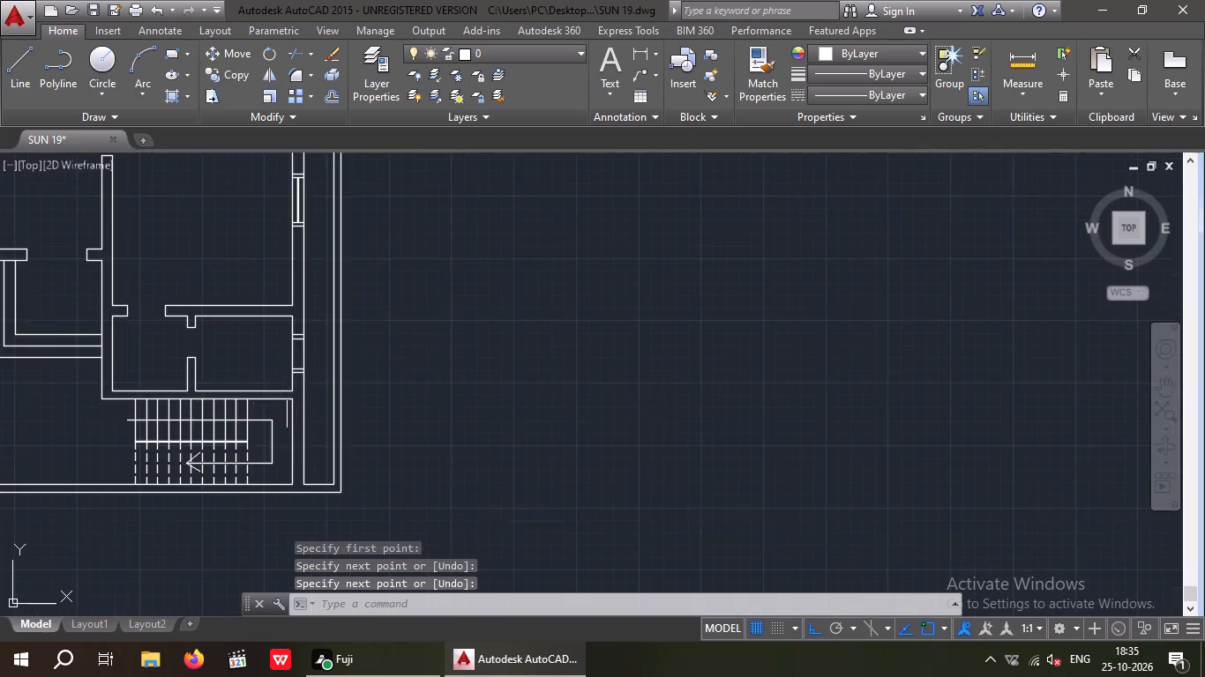
{"action": "scroll", "coordinate": [298, 359], "scroll_direction": "up", "scroll_amount": 4}
{"action": "key", "text": "space"}
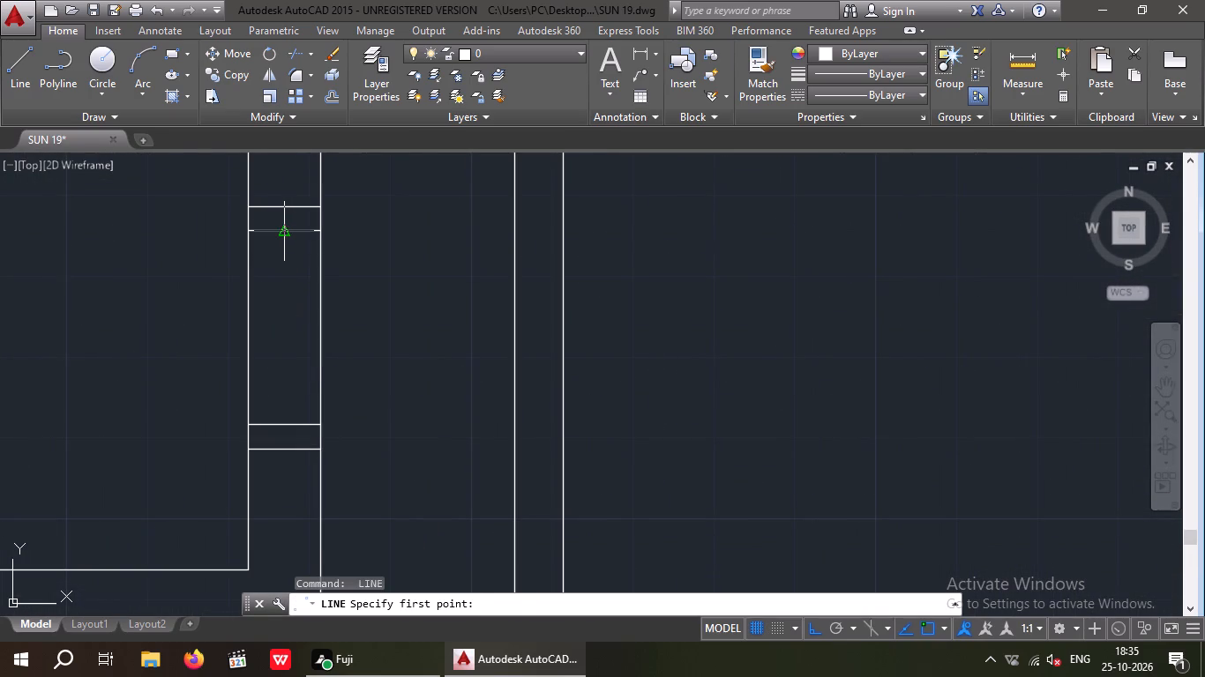
{"action": "left_click_drag", "start_coordinate": [286, 230], "coordinate": [288, 238]}
{"action": "left_click", "coordinate": [288, 422]}
{"action": "key", "text": "Escape"}
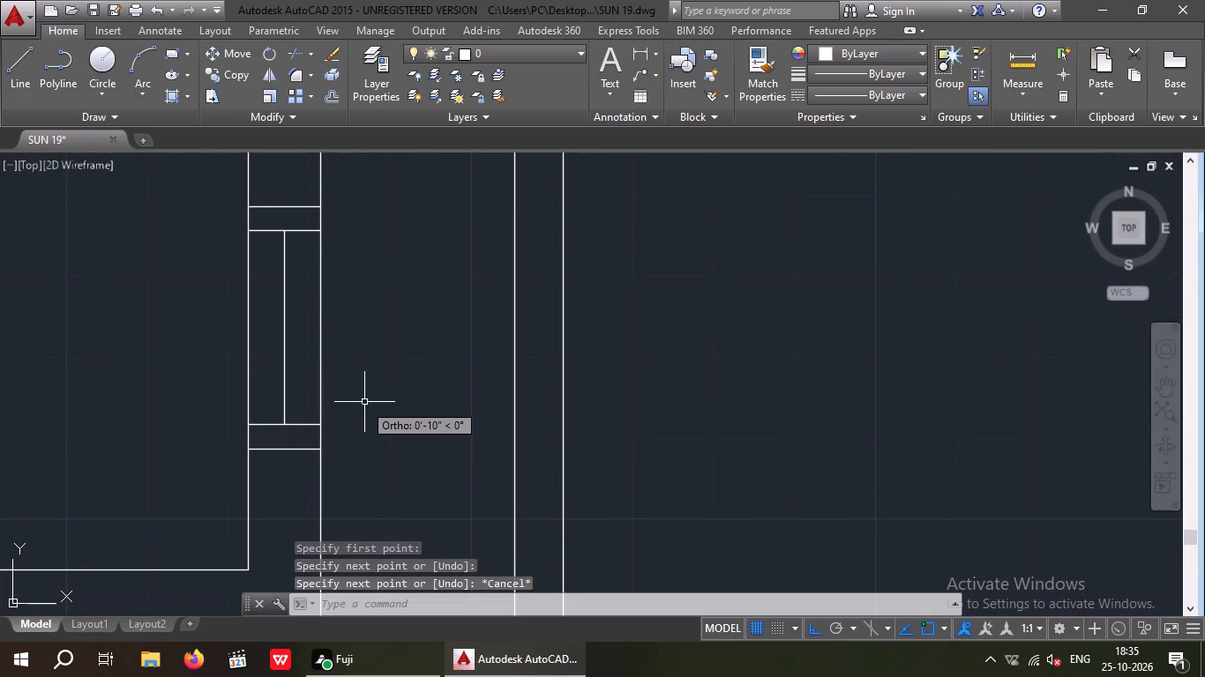
{"action": "key", "text": "Escape"}
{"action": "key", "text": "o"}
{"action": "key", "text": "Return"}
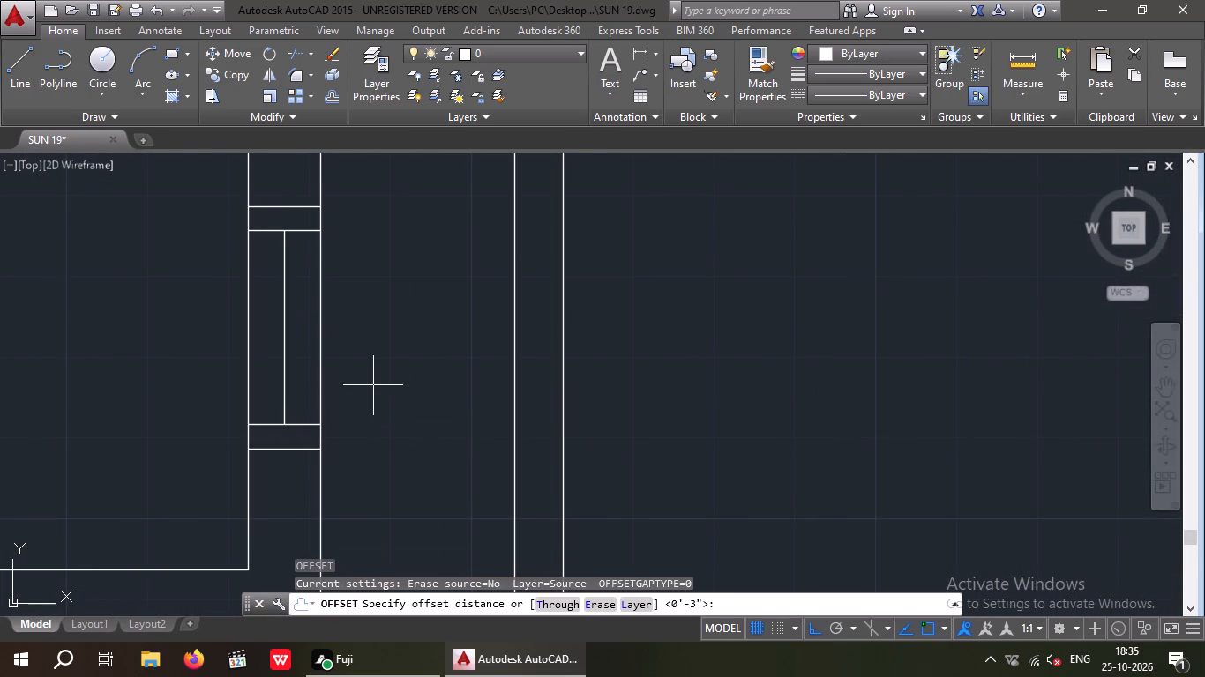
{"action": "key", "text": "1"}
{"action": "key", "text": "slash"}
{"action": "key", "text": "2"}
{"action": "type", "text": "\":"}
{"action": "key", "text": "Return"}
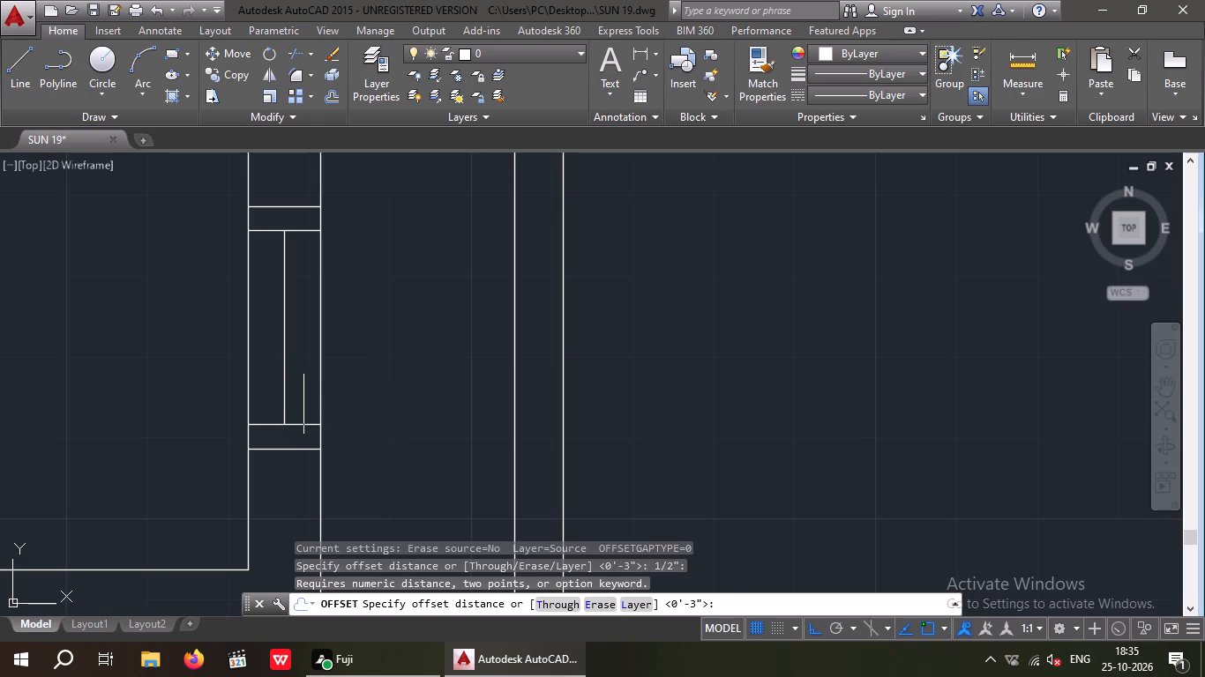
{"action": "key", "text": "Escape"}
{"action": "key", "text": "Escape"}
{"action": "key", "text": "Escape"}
Offset the lower small room window's vertical centre line by 1/2" to both sides.
{"action": "key", "text": "o"}
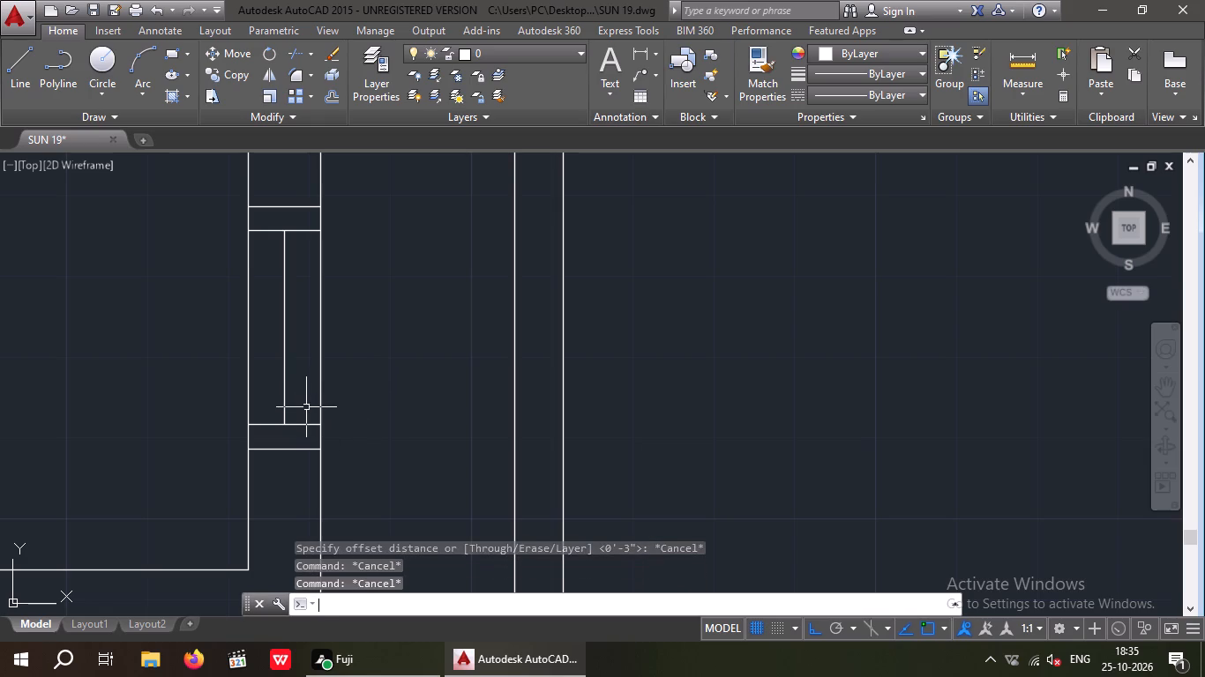
{"action": "key", "text": "Return"}
{"action": "type", "text": "1/2"}
{"action": "key", "text": "shift+quotedbl"}
{"action": "key", "text": "Return"}
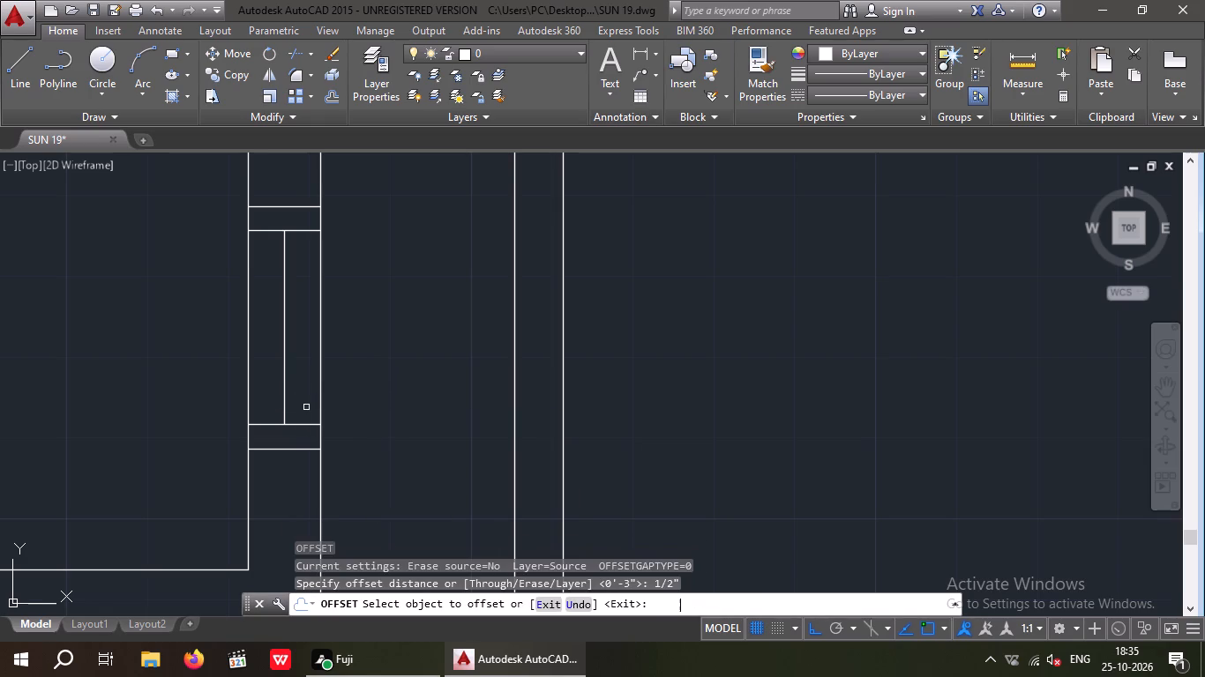
{"action": "left_click_drag", "start_coordinate": [283, 393], "coordinate": [298, 394]}
{"action": "left_click", "coordinate": [313, 391]}
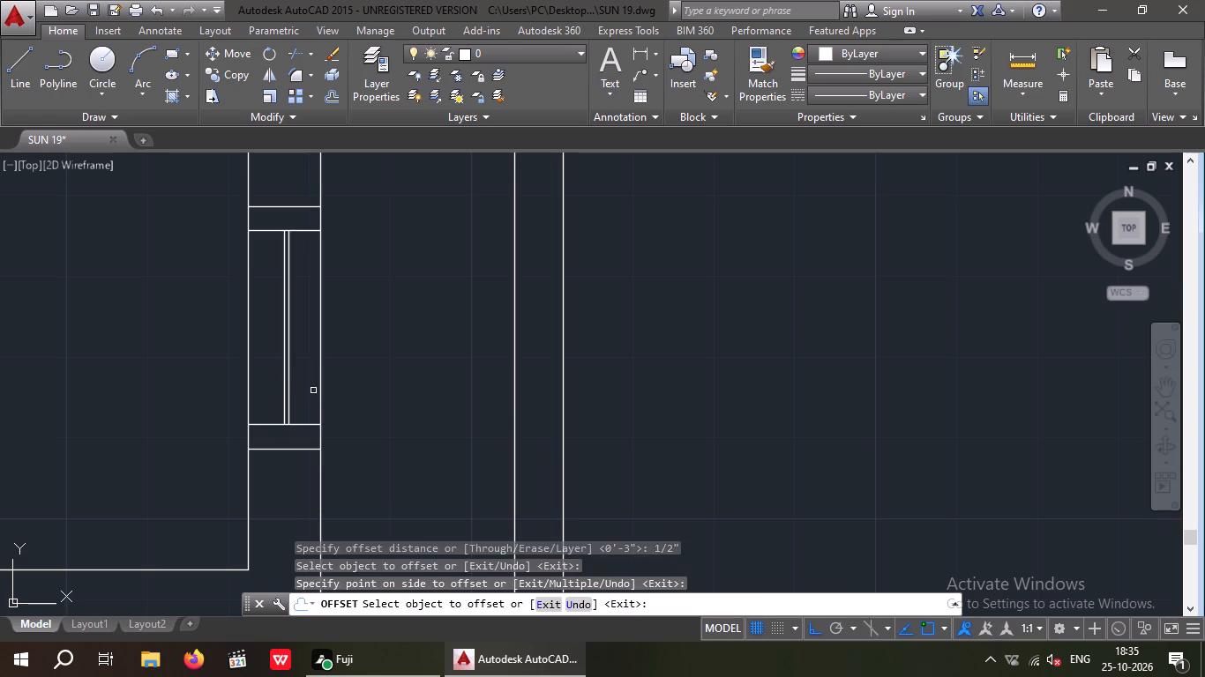
{"action": "scroll", "coordinate": [282, 399], "scroll_direction": "up", "scroll_amount": 2}
{"action": "left_click_drag", "start_coordinate": [286, 399], "coordinate": [266, 410]}
{"action": "left_click", "coordinate": [261, 413]}
Offset the upper small room window's vertical centre line by 1/2" to both sides.
{"action": "scroll", "coordinate": [264, 402], "scroll_direction": "down", "scroll_amount": 4}
{"action": "middle_click_drag", "start_coordinate": [342, 390], "coordinate": [342, 503]}
{"action": "scroll", "coordinate": [342, 415], "scroll_direction": "down", "scroll_amount": 4}
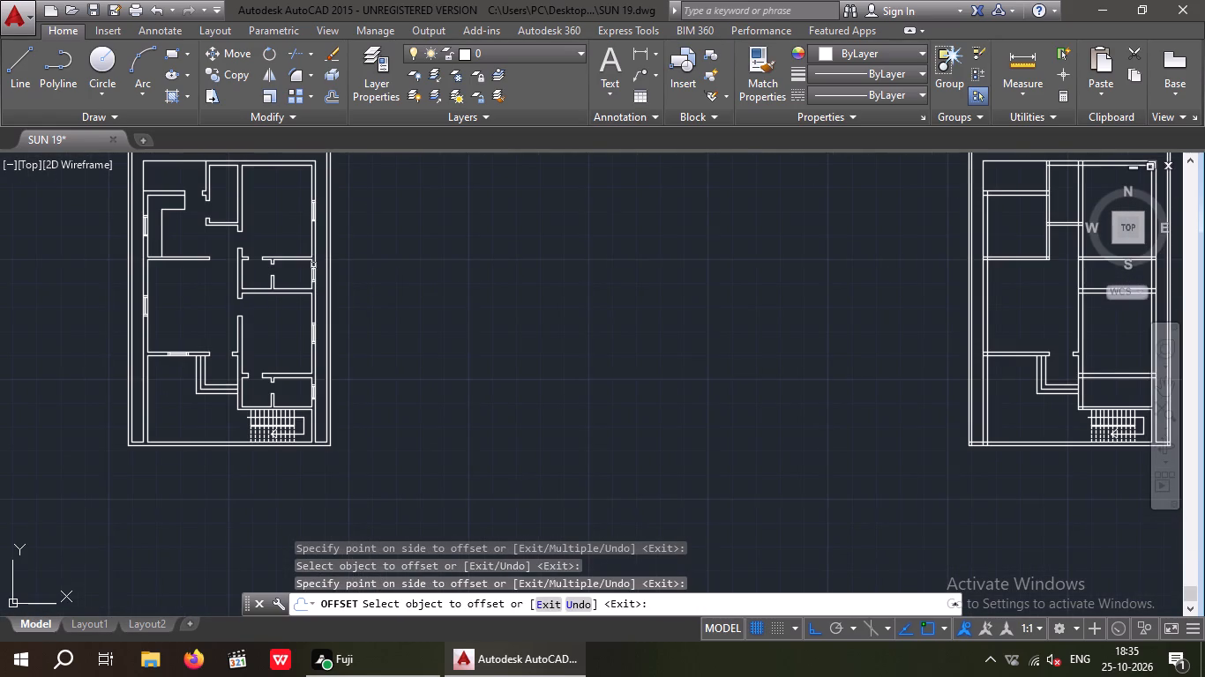
{"action": "scroll", "coordinate": [315, 281], "scroll_direction": "up", "scroll_amount": 7}
{"action": "left_click", "coordinate": [276, 270]}
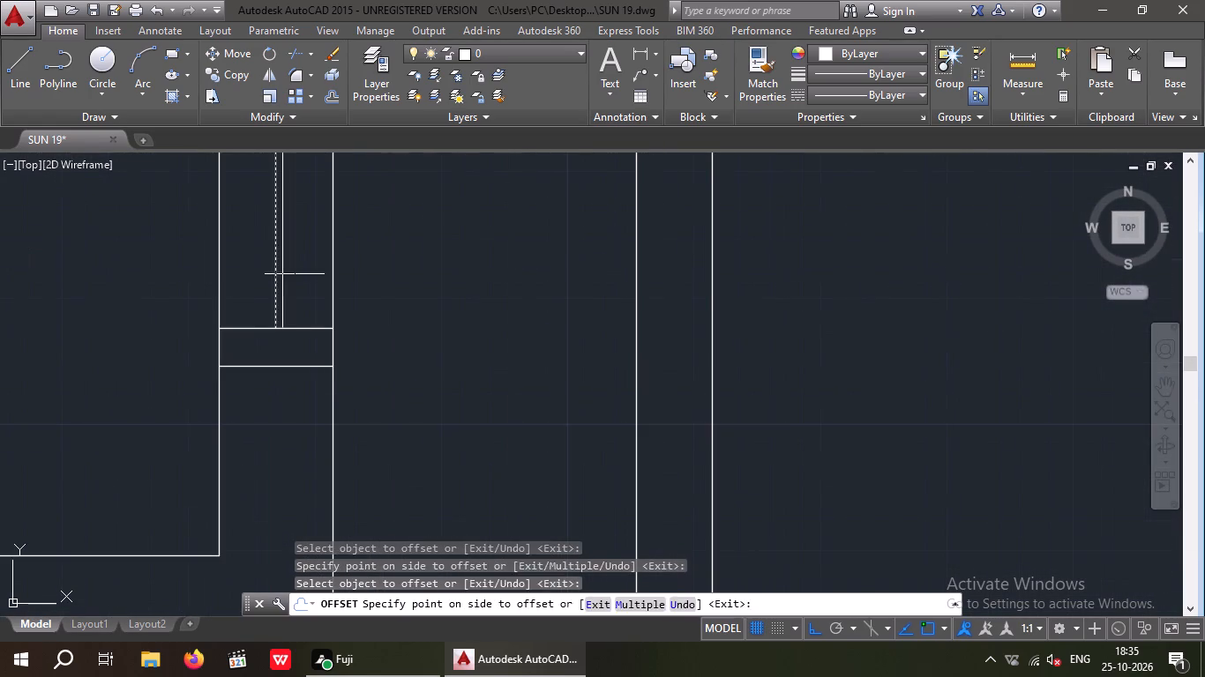
{"action": "left_click", "coordinate": [295, 274]}
{"action": "left_click_drag", "start_coordinate": [275, 284], "coordinate": [265, 289]}
{"action": "left_click", "coordinate": [260, 291]}
{"action": "key", "text": "Escape"}
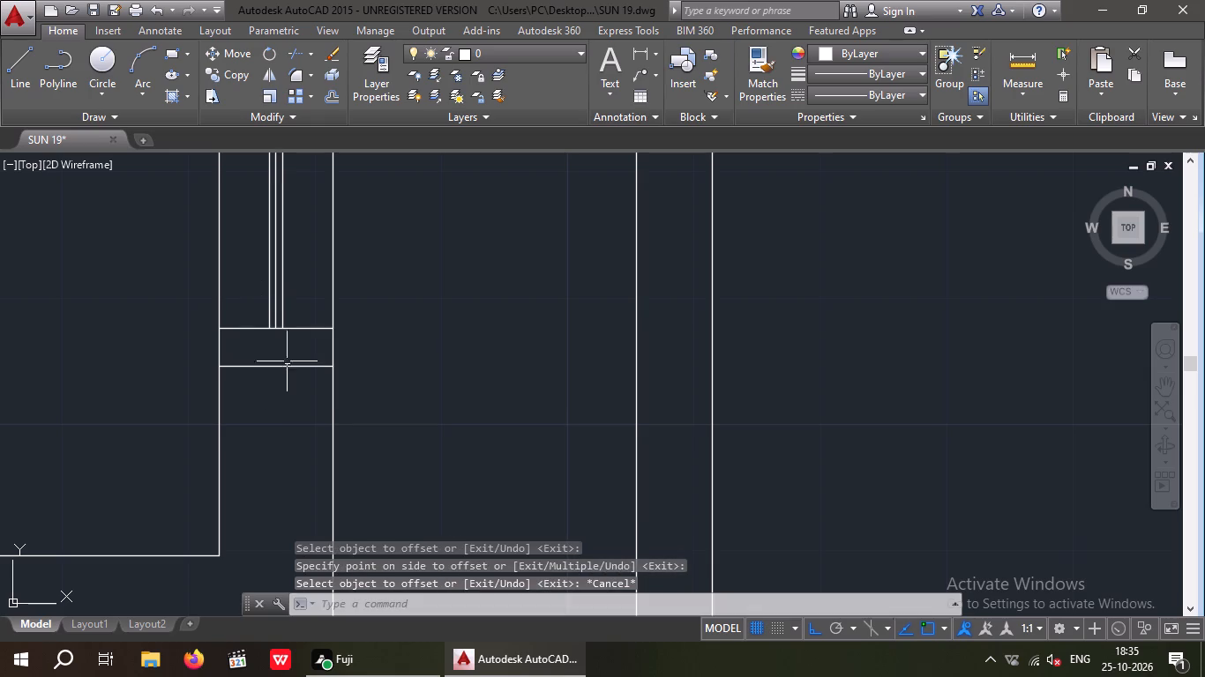
Draw a horizontal line from the inner midpoint of the upper right-hand room's window outward past the boundary wall.
{"action": "scroll", "coordinate": [414, 387], "scroll_direction": "down", "scroll_amount": 2}
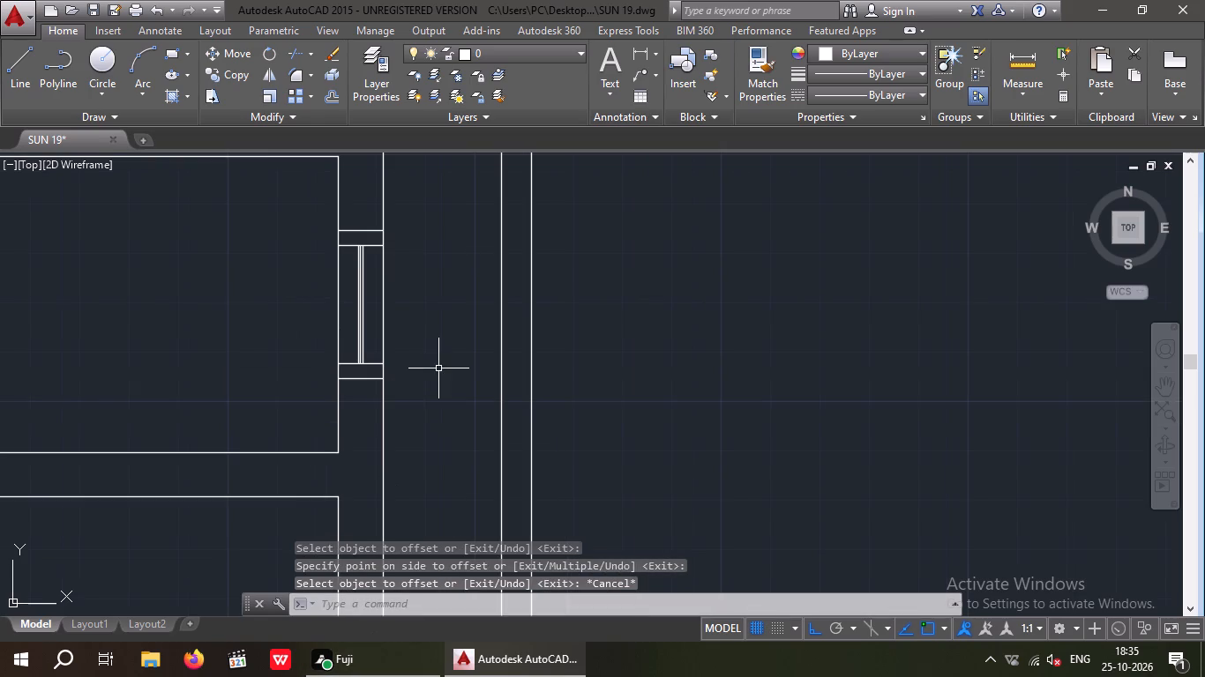
{"action": "scroll", "coordinate": [433, 368], "scroll_direction": "down", "scroll_amount": 2}
{"action": "middle_click_drag", "start_coordinate": [419, 396], "coordinate": [490, 376]}
{"action": "middle_click_drag", "start_coordinate": [408, 424], "coordinate": [415, 459]}
{"action": "scroll", "coordinate": [411, 392], "scroll_direction": "down", "scroll_amount": 2}
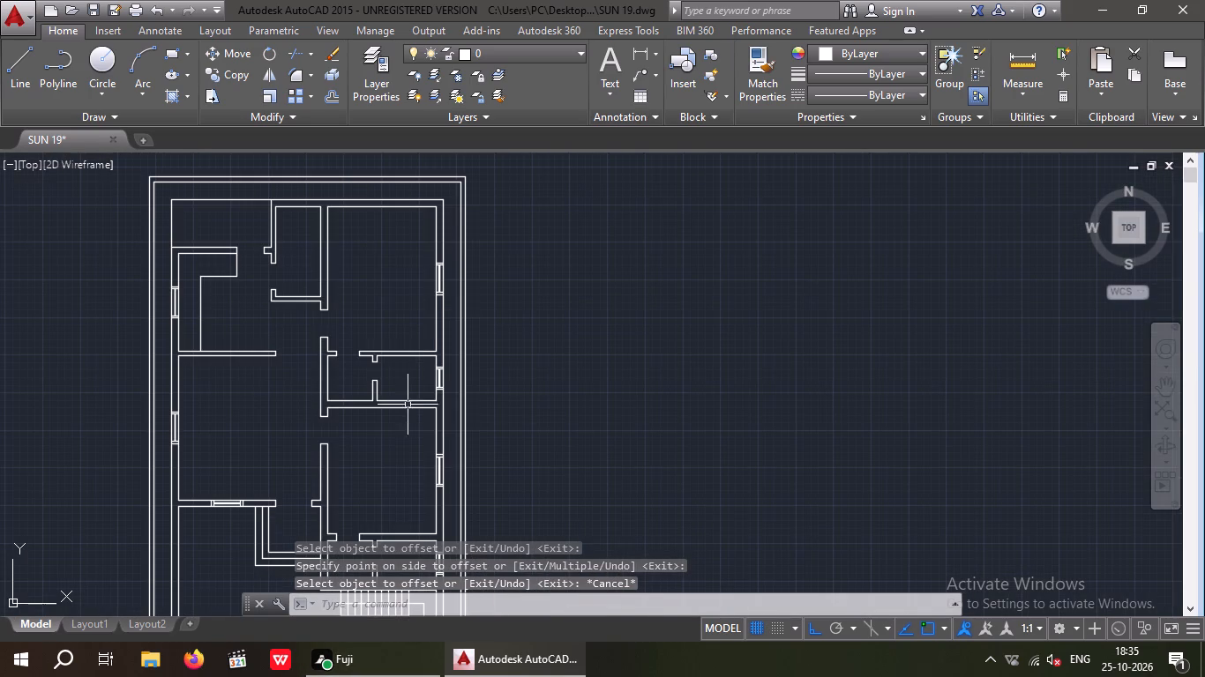
{"action": "key", "text": "Escape"}
{"action": "key", "text": "Escape"}
{"action": "middle_click_drag", "start_coordinate": [389, 439], "coordinate": [398, 396]}
{"action": "middle_click_drag", "start_coordinate": [403, 429], "coordinate": [405, 457]}
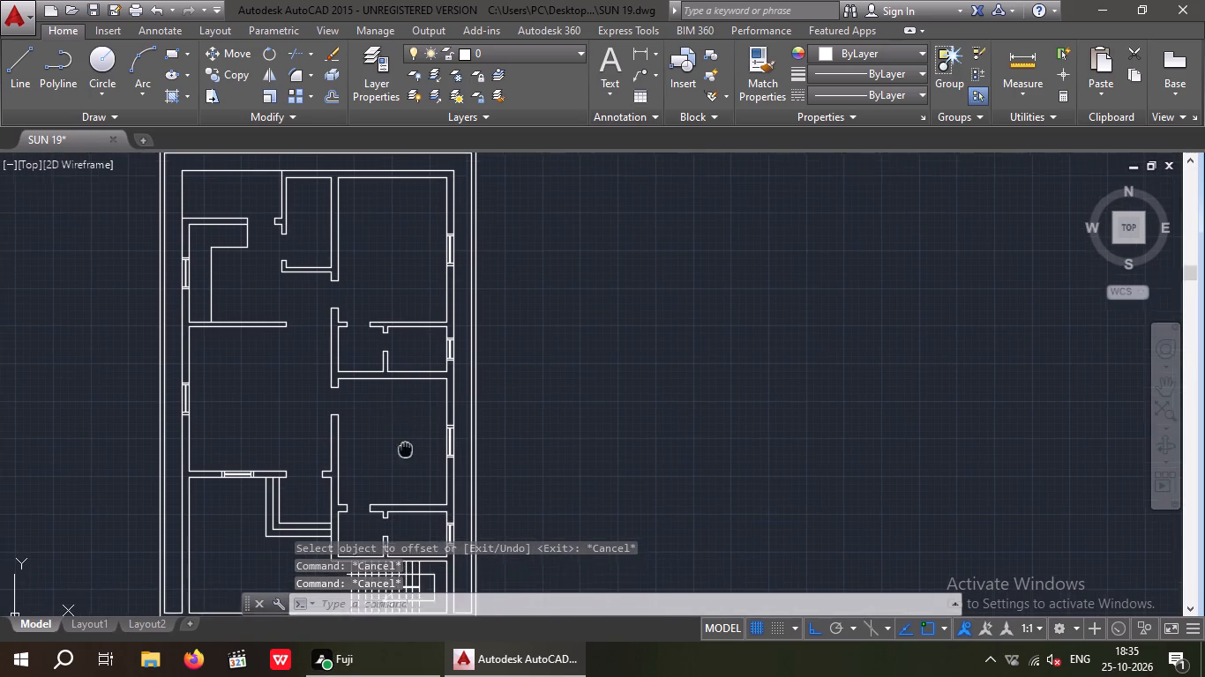
{"action": "middle_click_drag", "start_coordinate": [405, 457], "coordinate": [403, 499]}
{"action": "key", "text": "l"}
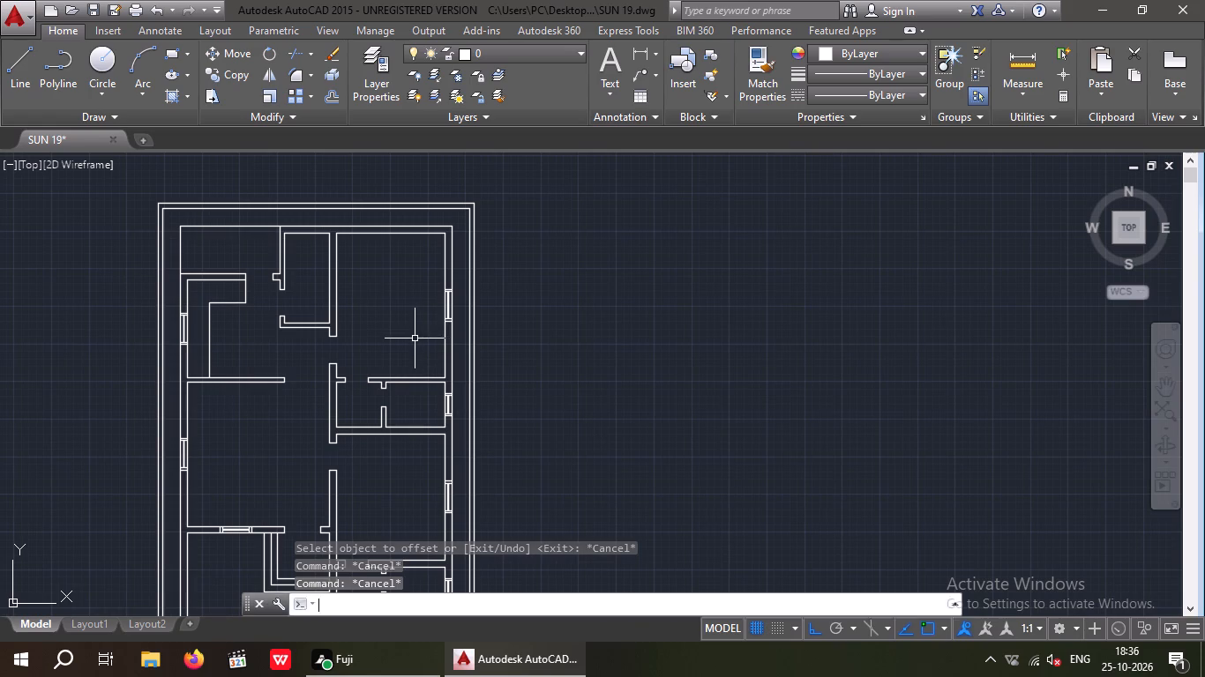
{"action": "key", "text": "space"}
{"action": "scroll", "coordinate": [445, 295], "scroll_direction": "up", "scroll_amount": 3}
{"action": "left_click_drag", "start_coordinate": [430, 338], "coordinate": [457, 339]}
{"action": "left_click", "coordinate": [722, 333]}
{"action": "key", "text": "space"}
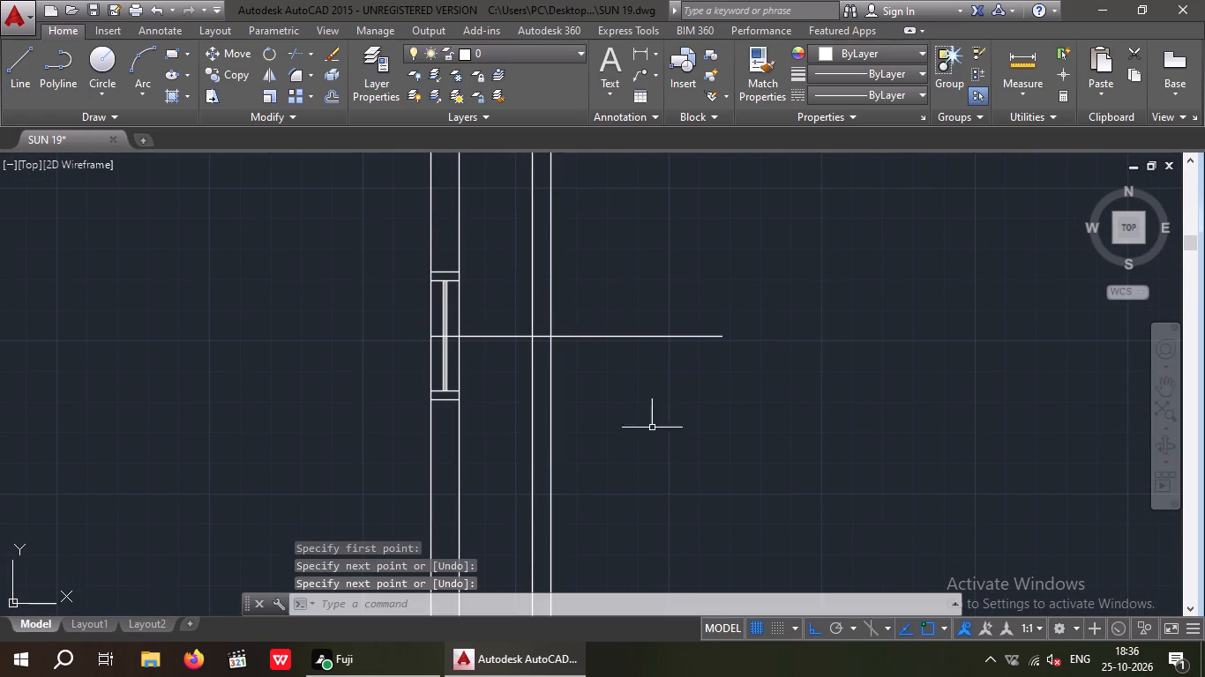
Draw a horizontal line from the inner midpoint of the lower right-hand room's window outward past the boundary wall.
{"action": "scroll", "coordinate": [647, 376], "scroll_direction": "down", "scroll_amount": 3}
{"action": "middle_click_drag", "start_coordinate": [662, 438], "coordinate": [595, 247]}
{"action": "scroll", "coordinate": [595, 259], "scroll_direction": "down", "scroll_amount": 1}
{"action": "scroll", "coordinate": [564, 315], "scroll_direction": "up", "scroll_amount": 4}
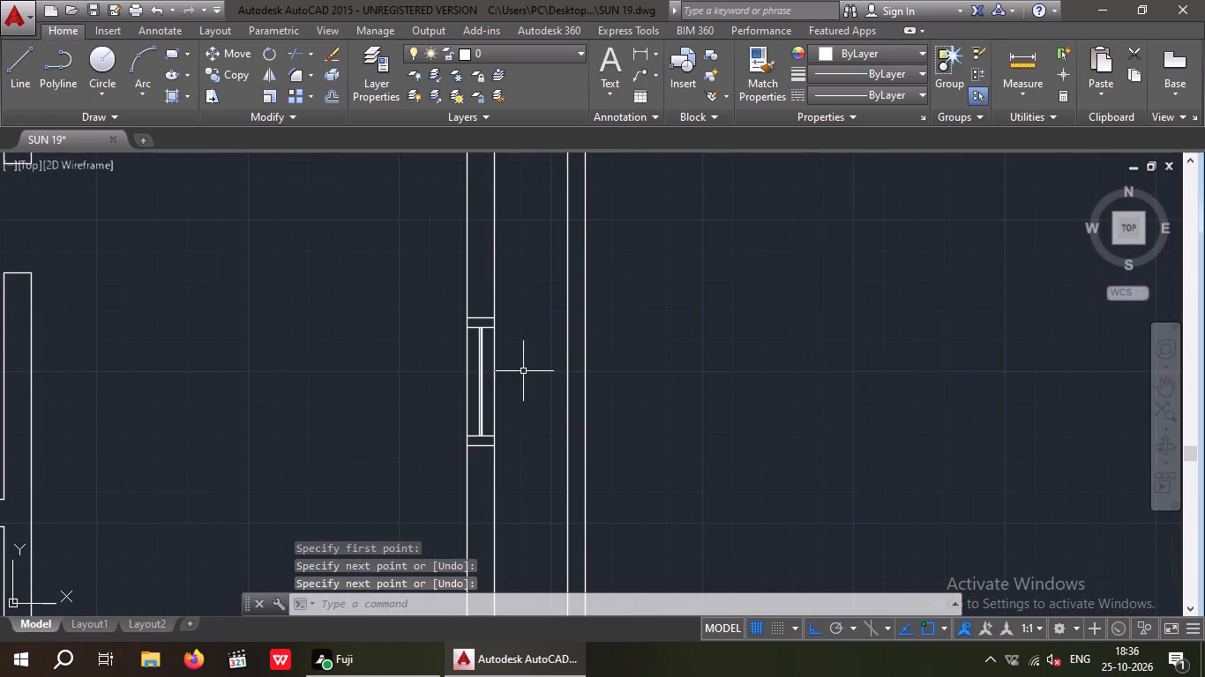
{"action": "scroll", "coordinate": [505, 341], "scroll_direction": "down", "scroll_amount": 1}
{"action": "key", "text": "space"}
{"action": "left_click_drag", "start_coordinate": [480, 365], "coordinate": [481, 364]}
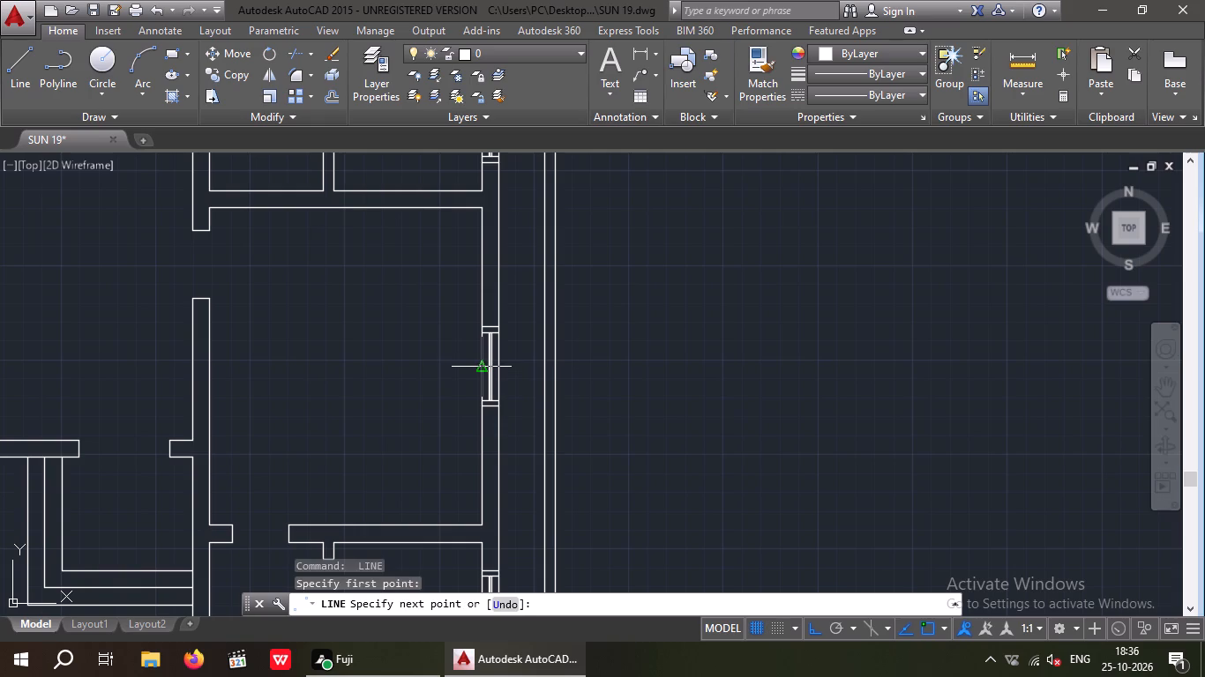
{"action": "left_click_drag", "start_coordinate": [481, 364], "coordinate": [505, 366]}
{"action": "left_click", "coordinate": [729, 364]}
{"action": "key", "text": "space"}
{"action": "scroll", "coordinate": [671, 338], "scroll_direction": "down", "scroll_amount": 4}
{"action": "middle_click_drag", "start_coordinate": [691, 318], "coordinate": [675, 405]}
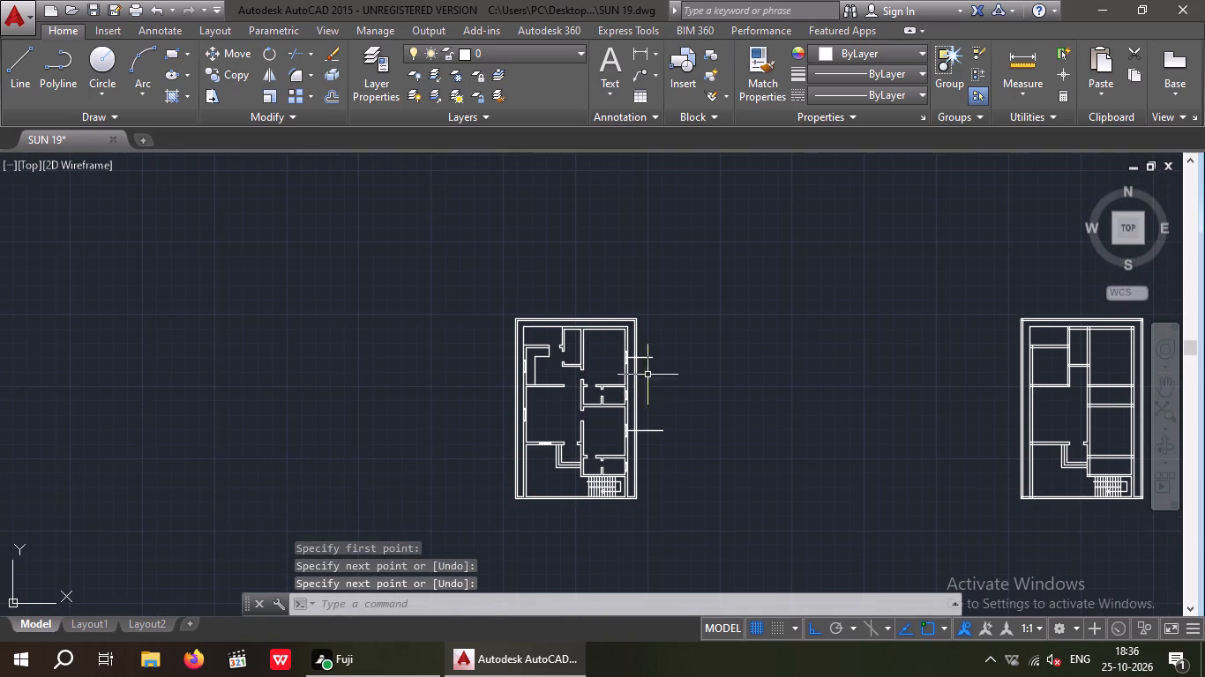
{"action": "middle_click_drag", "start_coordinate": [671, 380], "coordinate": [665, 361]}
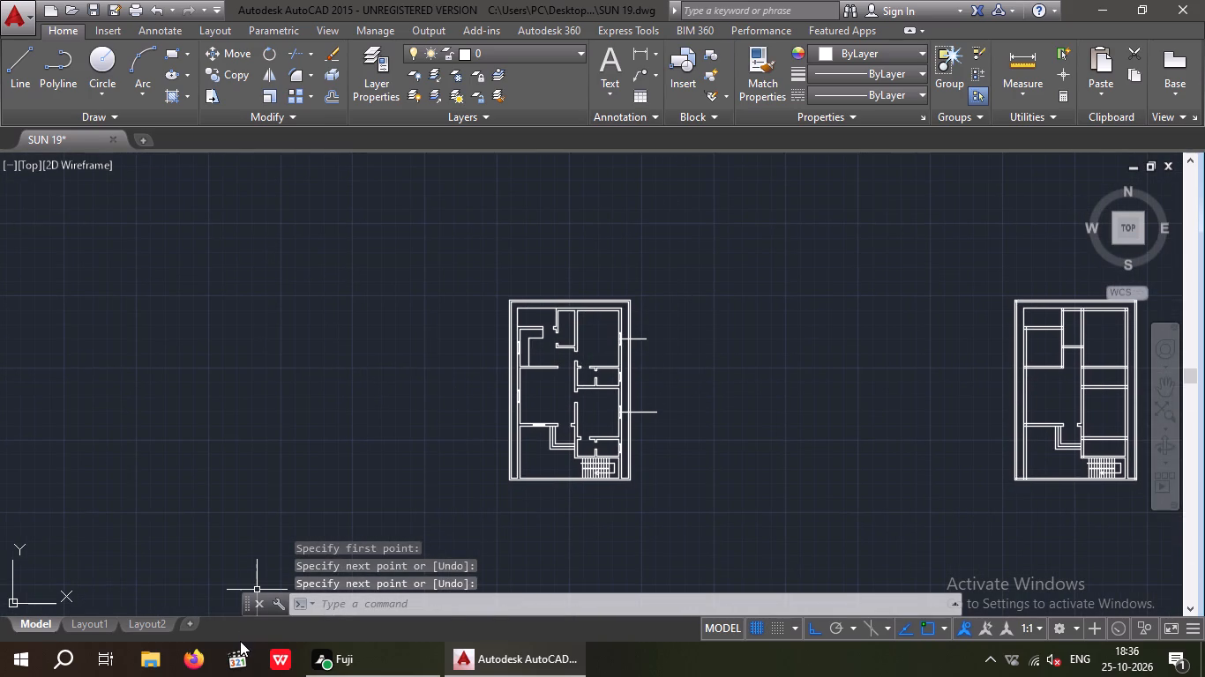
Insert the Bed - Queen block from DesignCenter's Home - Space Planner.dwg at scale 1 in the empty space left of the plan.
{"action": "key", "text": "d"}
{"action": "key", "text": "c"}
{"action": "key", "text": "space"}
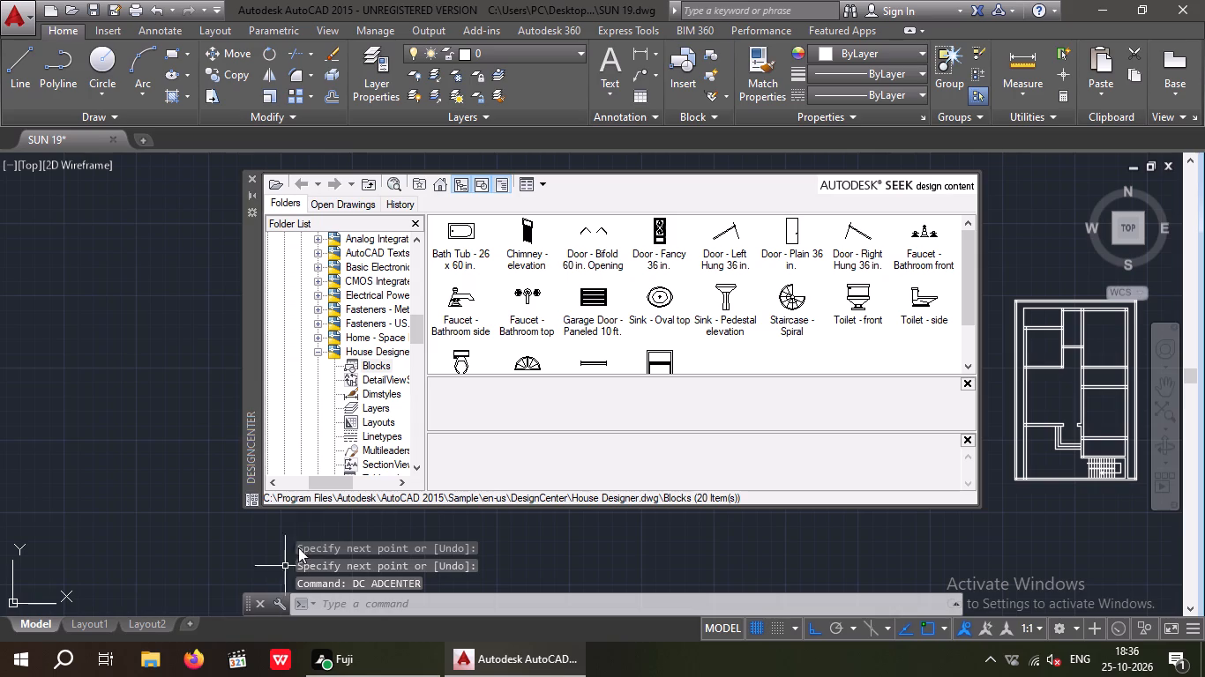
{"action": "double_click", "coordinate": [366, 338]}
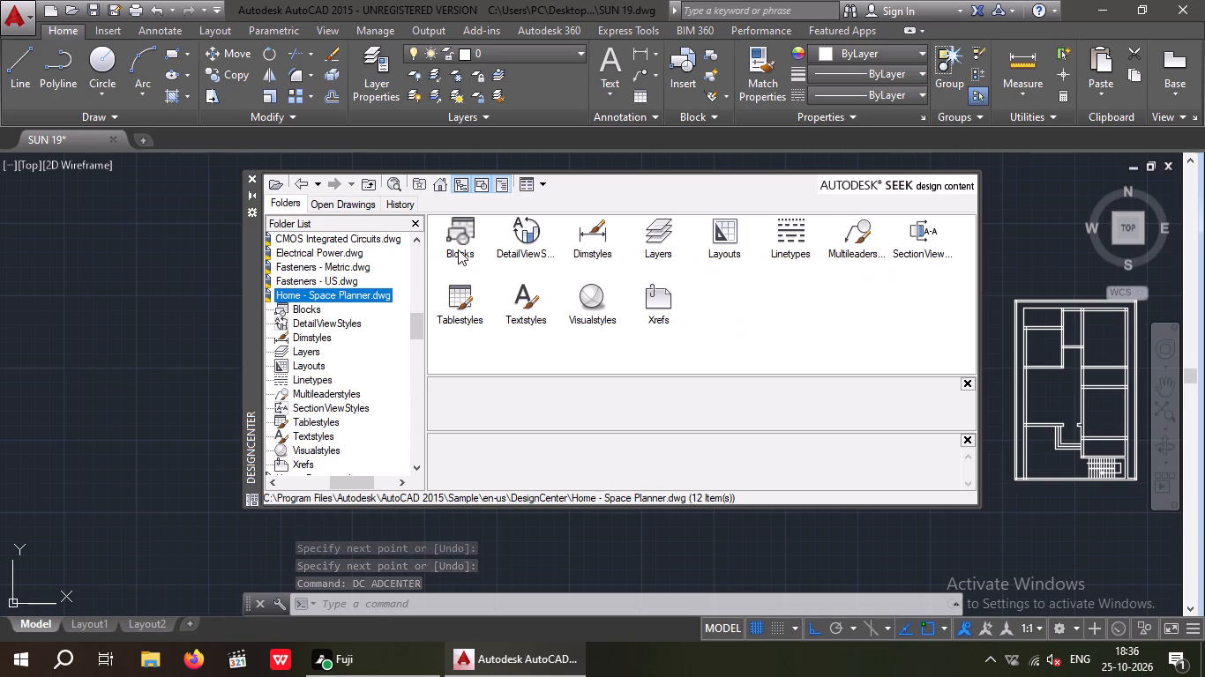
{"action": "double_click", "coordinate": [460, 247]}
{"action": "left_click", "coordinate": [454, 234]}
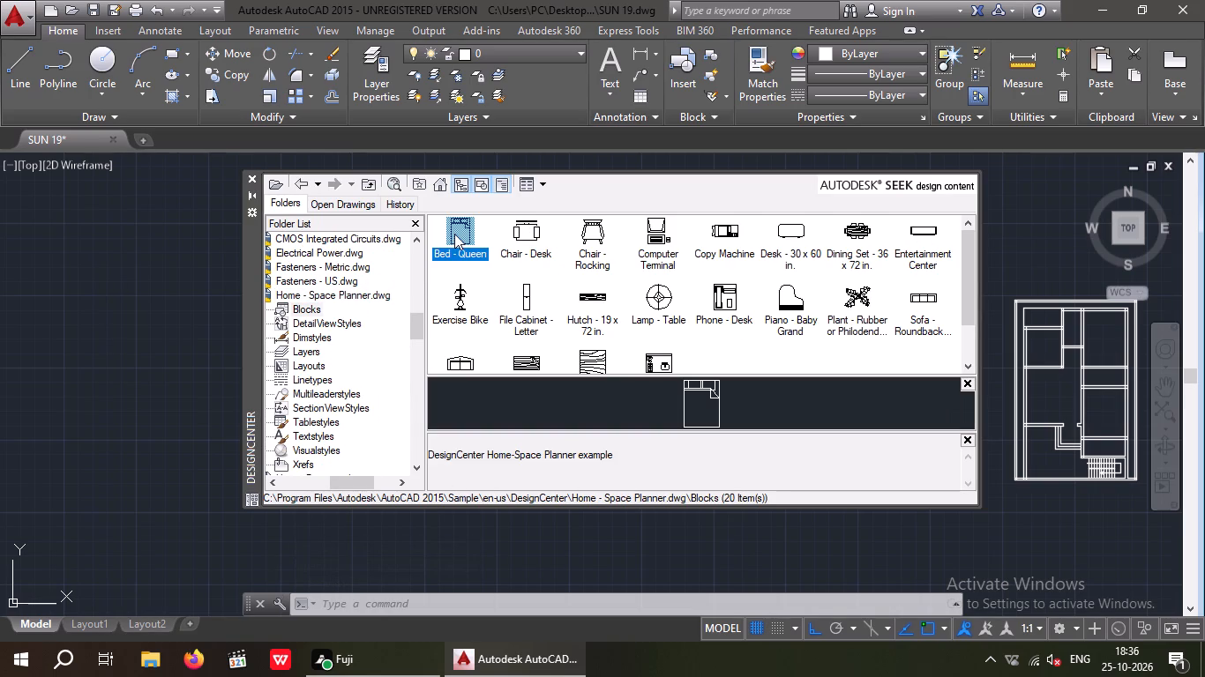
{"action": "double_click", "coordinate": [454, 235]}
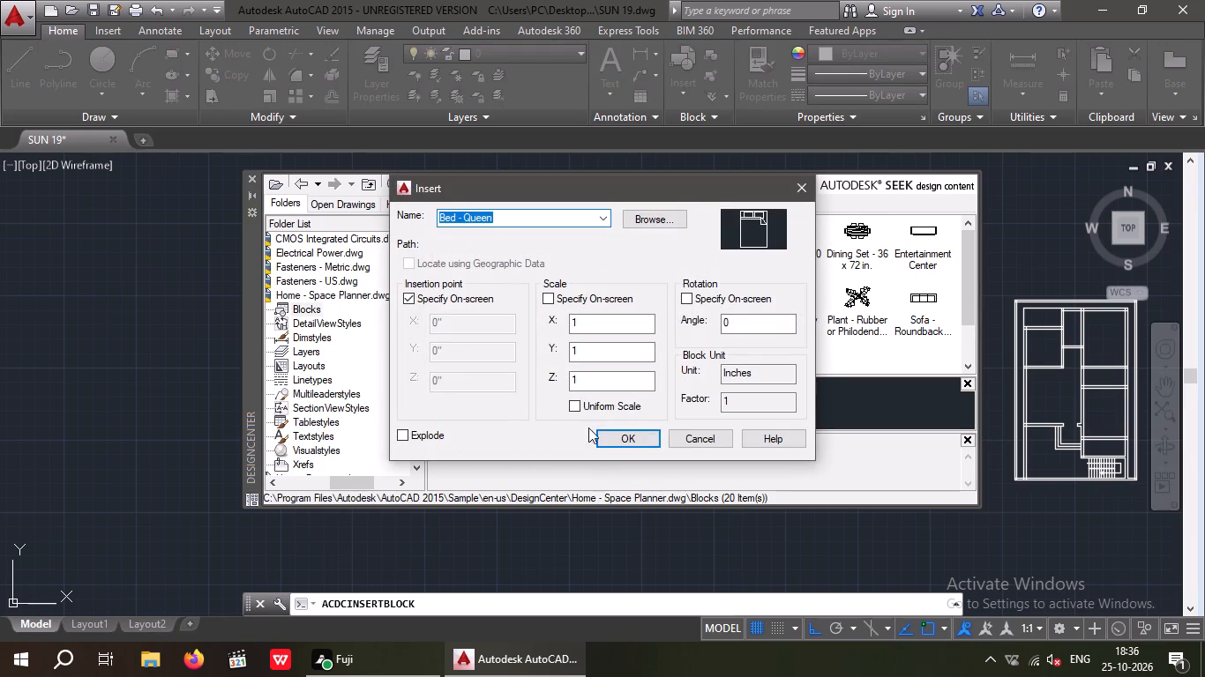
{"action": "left_click_drag", "start_coordinate": [610, 434], "coordinate": [592, 440]}
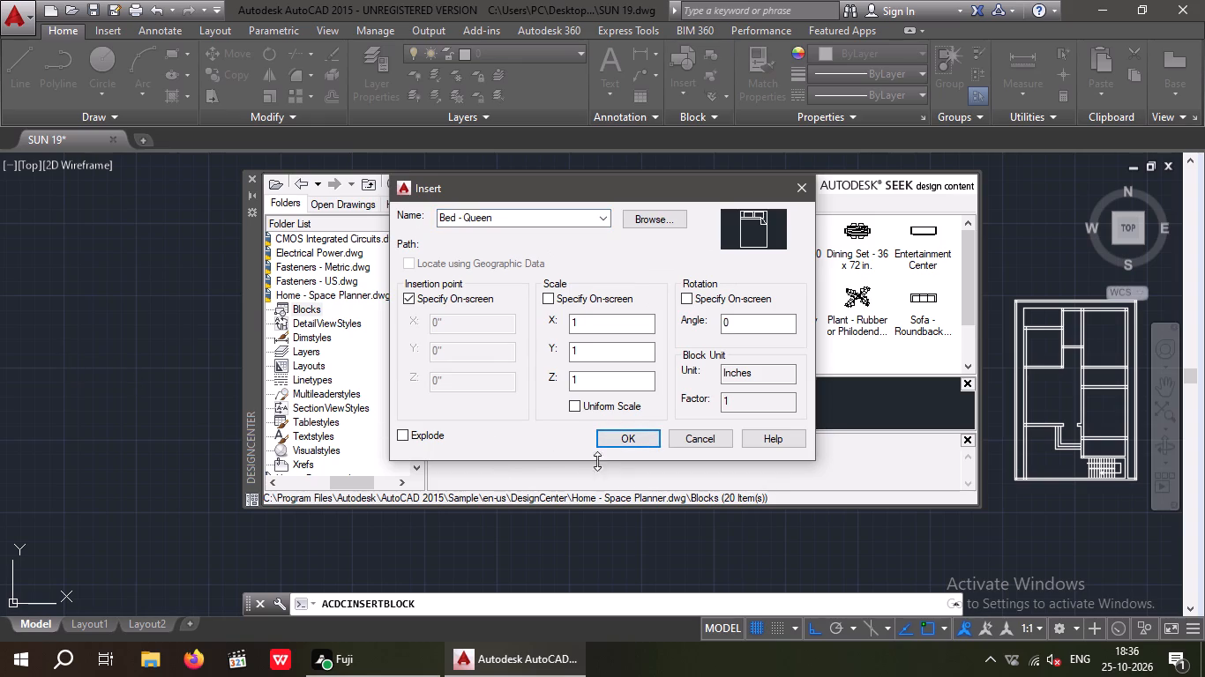
{"action": "left_click_drag", "start_coordinate": [625, 435], "coordinate": [602, 442]}
{"action": "left_click", "coordinate": [121, 361]}
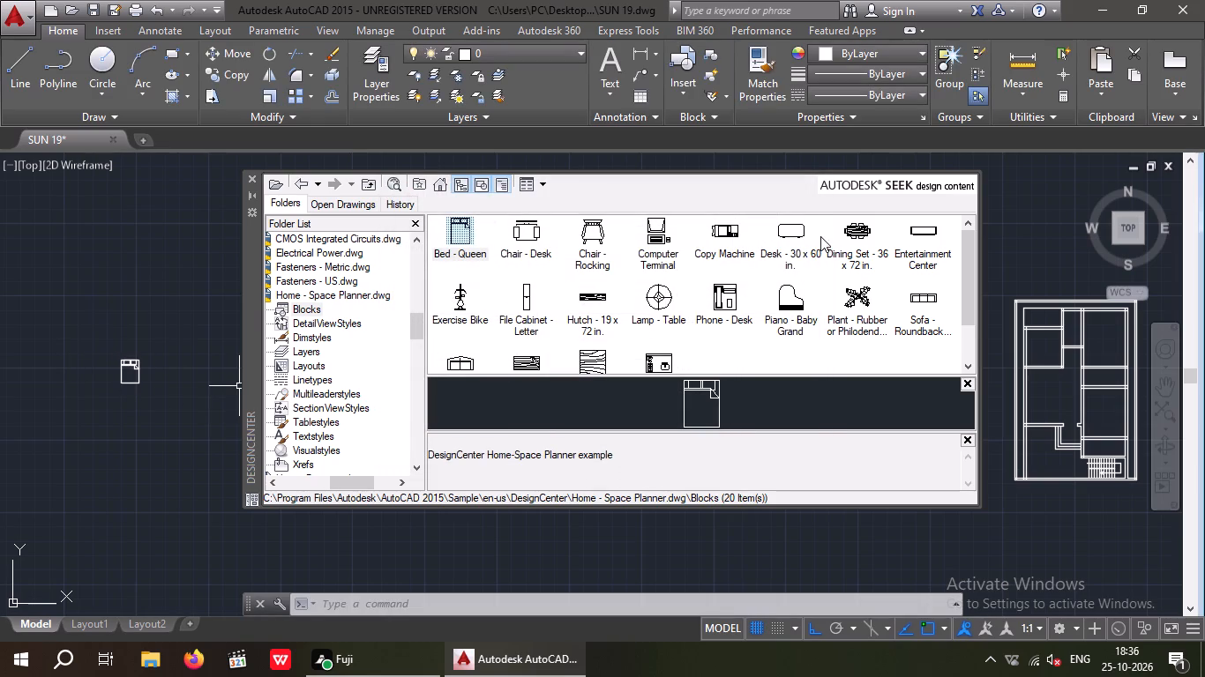
Insert the Dining Set - 36 x 72 in. block above and left of the inserted bed.
{"action": "triple_click", "coordinate": [849, 228]}
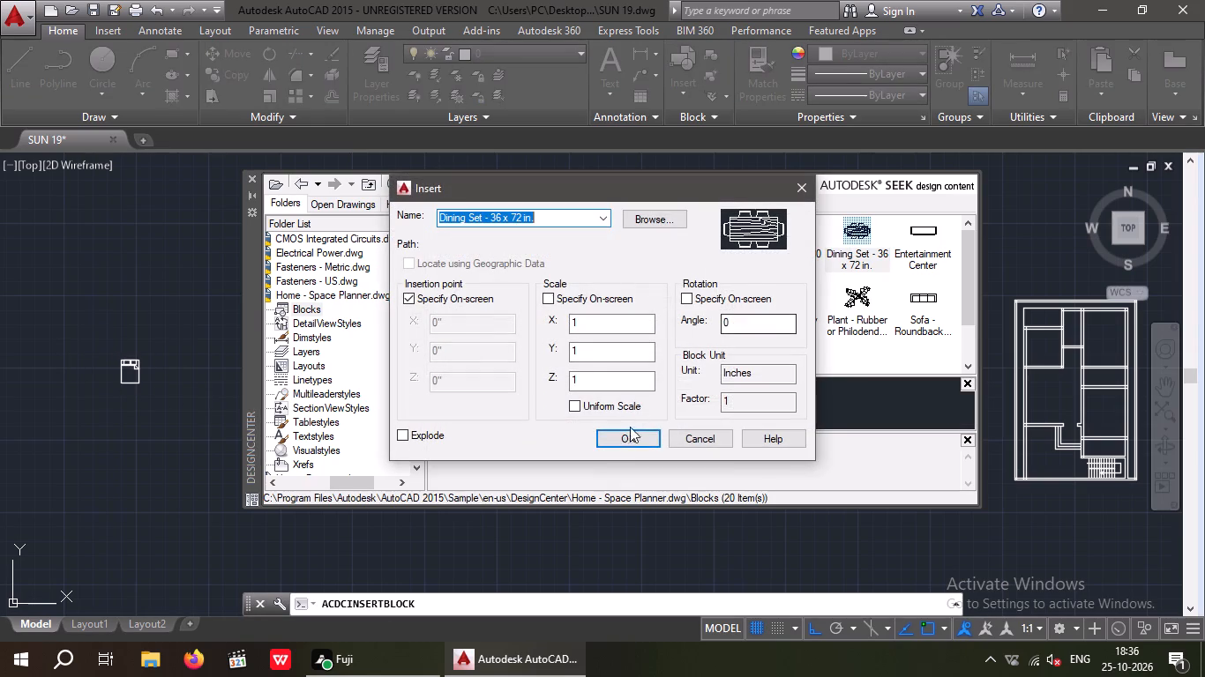
{"action": "left_click", "coordinate": [622, 439]}
{"action": "left_click", "coordinate": [72, 267]}
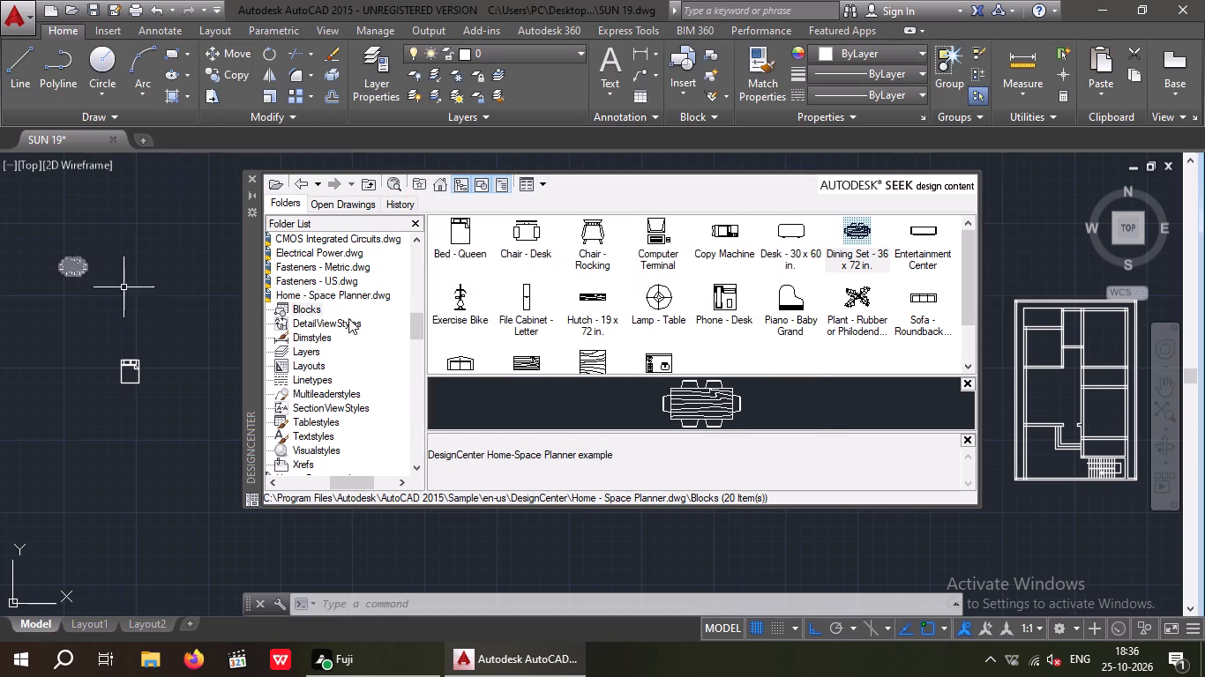
Insert the Sofa - Roundback 7 ft. block above and right of the dining set.
{"action": "double_click", "coordinate": [930, 298]}
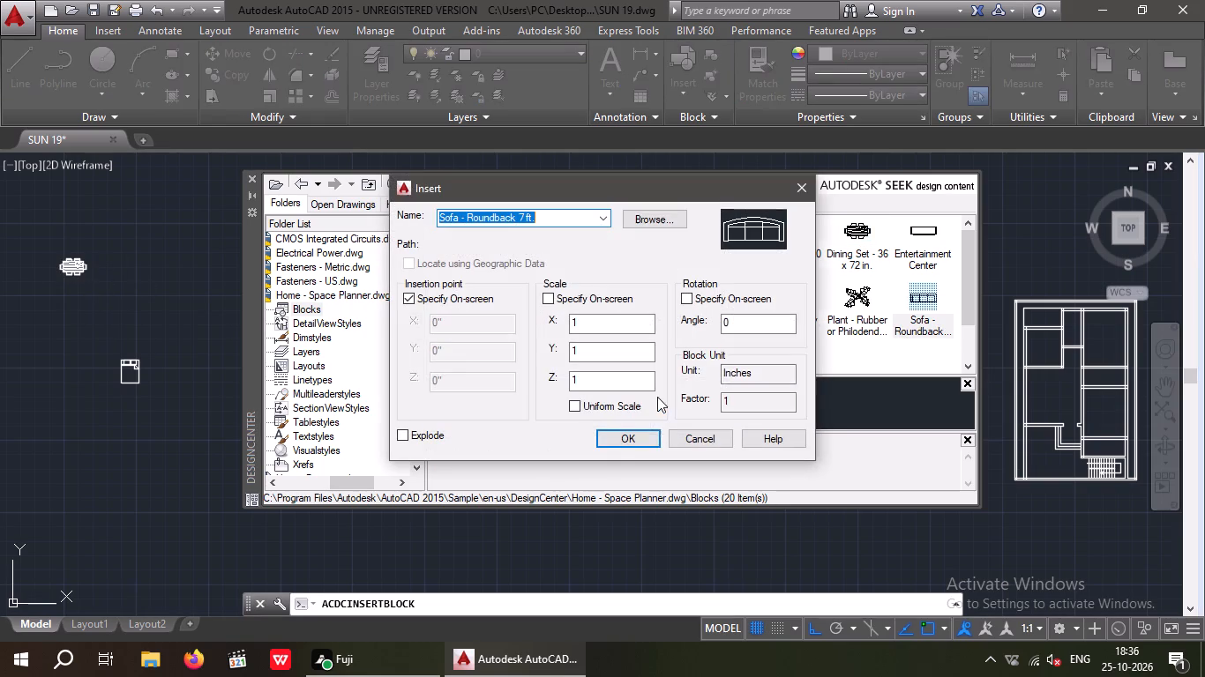
{"action": "left_click_drag", "start_coordinate": [632, 438], "coordinate": [621, 438]}
{"action": "left_click", "coordinate": [129, 207]}
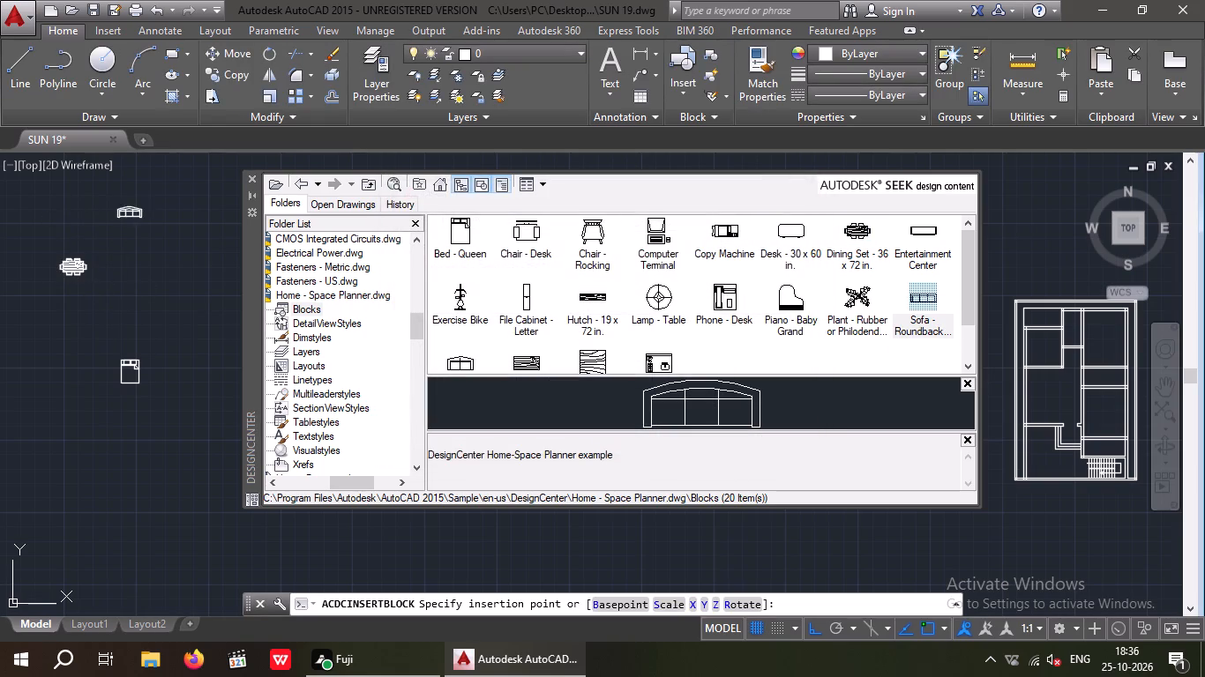
Insert the Sofa - Roundback Loveseat 5 ft. block below and right of the larger sofa.
{"action": "double_click", "coordinate": [462, 356]}
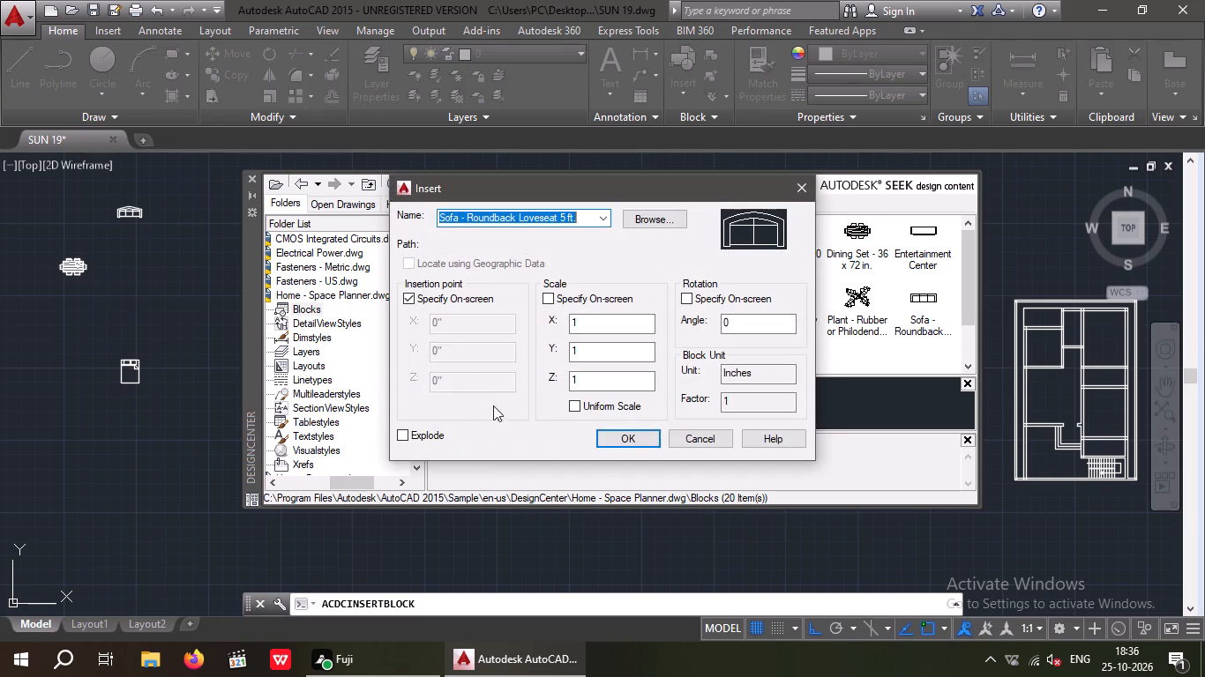
{"action": "left_click_drag", "start_coordinate": [617, 438], "coordinate": [608, 438]}
{"action": "left_click", "coordinate": [173, 234]}
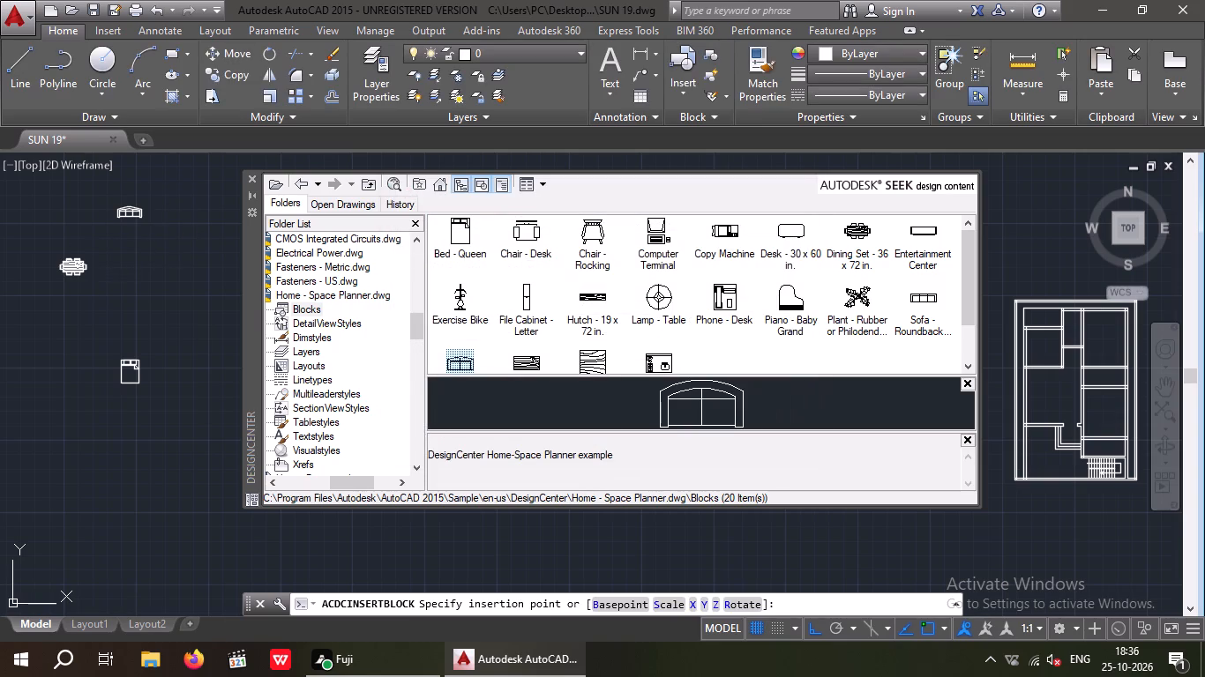
Insert the rectangular wood-grain table block just below the 7 ft. sofa and close DesignCenter.
{"action": "double_click", "coordinate": [535, 361]}
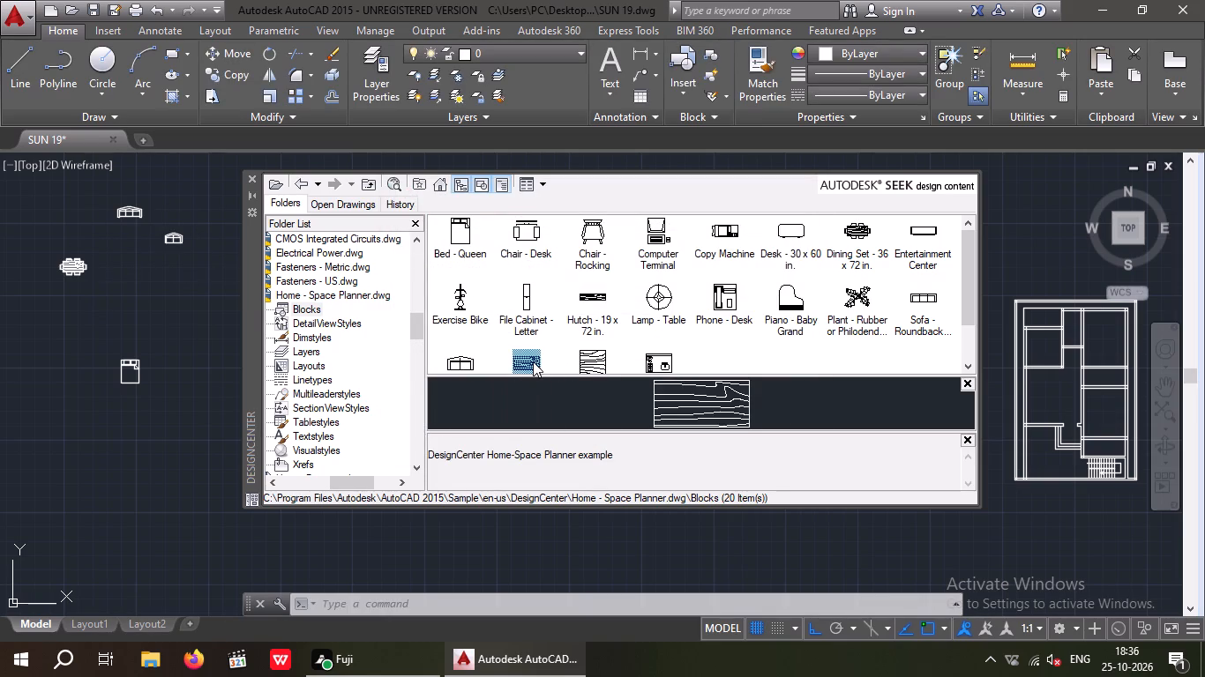
{"action": "left_click_drag", "start_coordinate": [621, 443], "coordinate": [599, 436]}
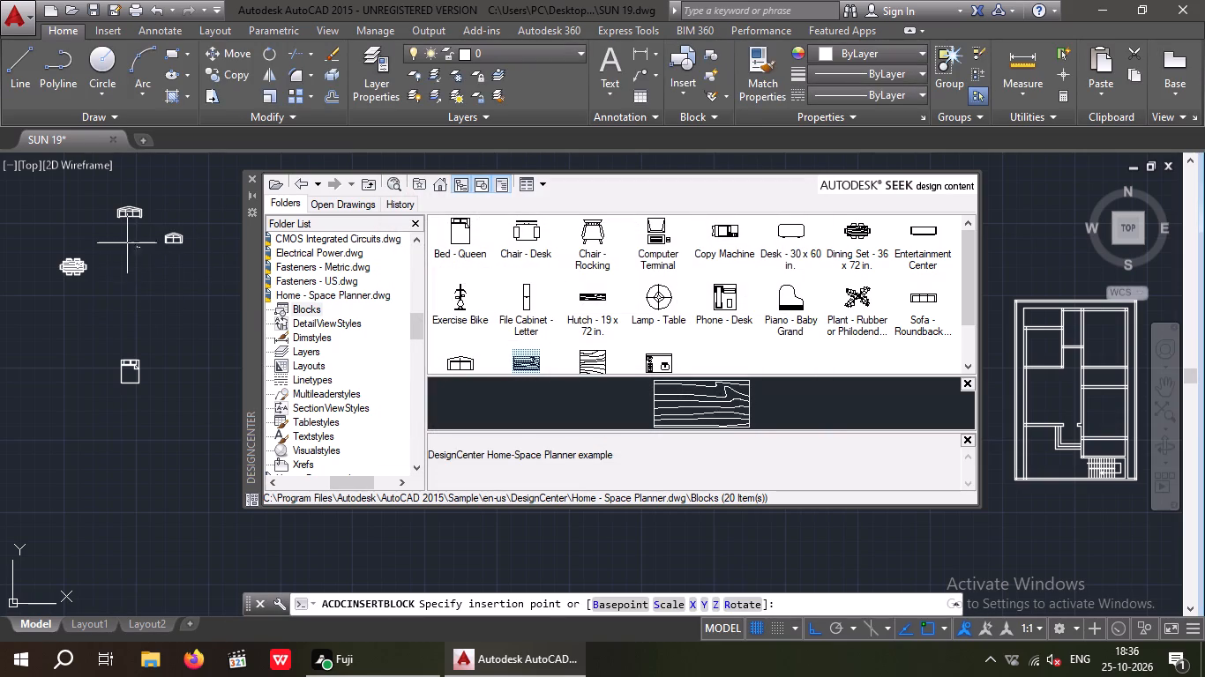
{"action": "left_click", "coordinate": [123, 234]}
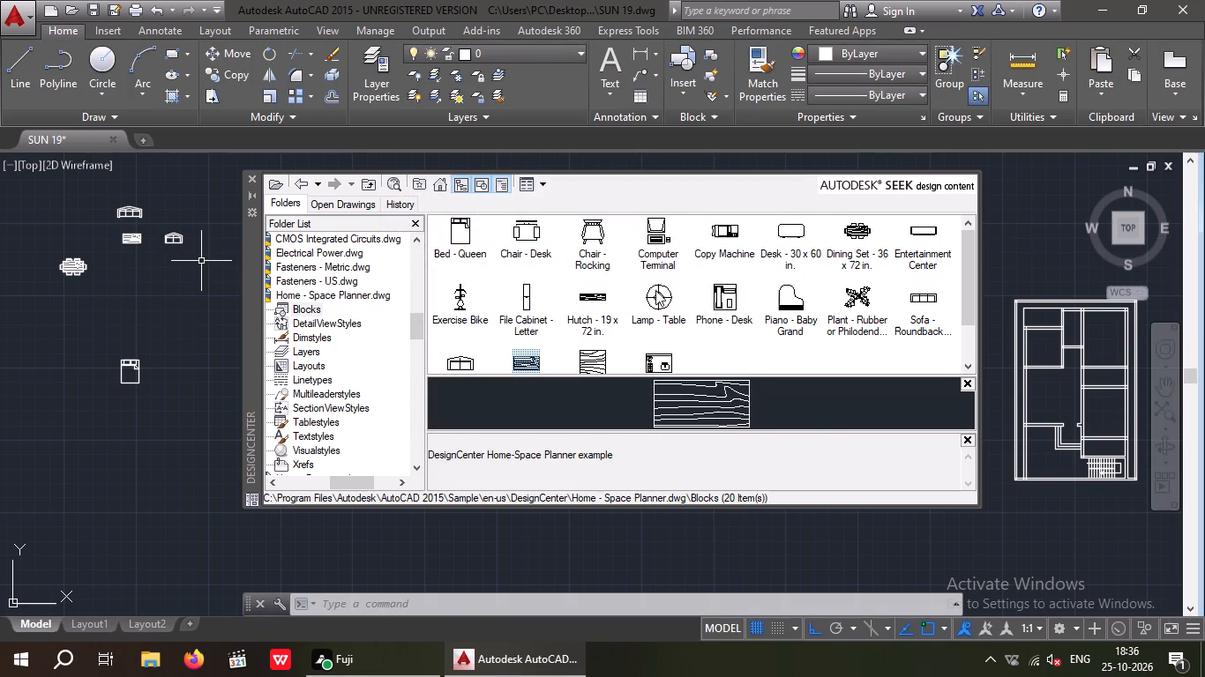
{"action": "left_click", "coordinate": [250, 180]}
Rotate the queen bed 90° clockwise so that its pillows face right.
{"action": "middle_click_drag", "start_coordinate": [387, 322], "coordinate": [377, 320]}
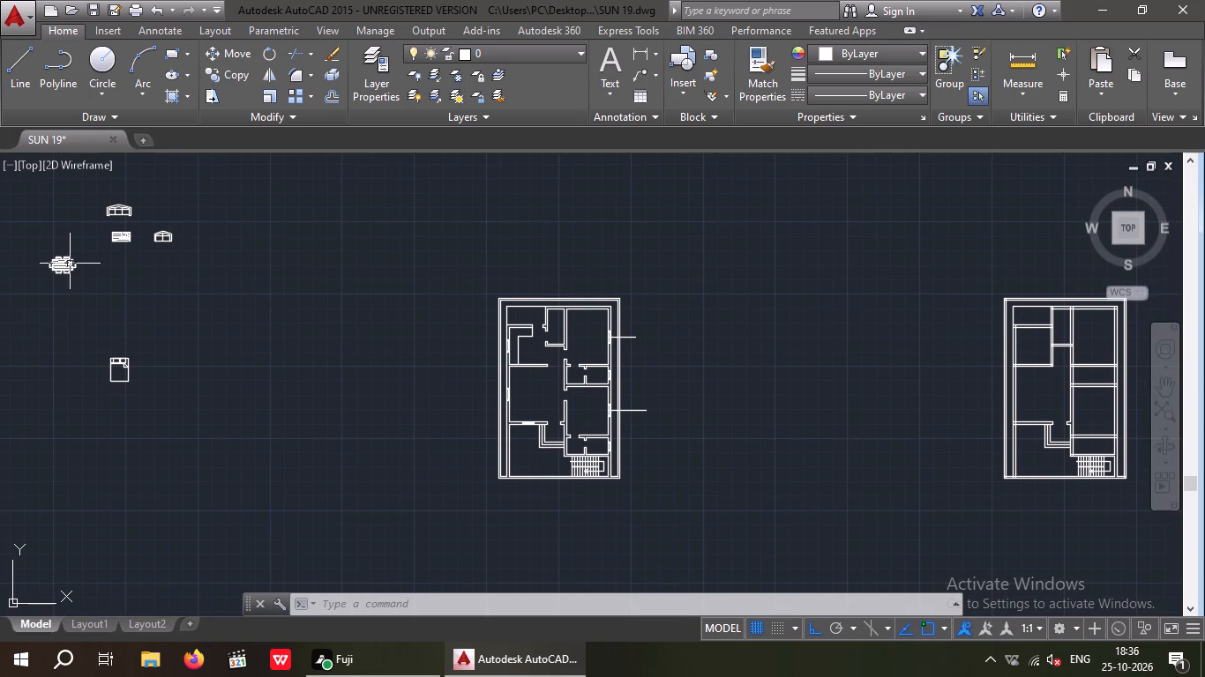
{"action": "left_click_drag", "start_coordinate": [86, 336], "coordinate": [97, 344]}
{"action": "left_click", "coordinate": [210, 465]}
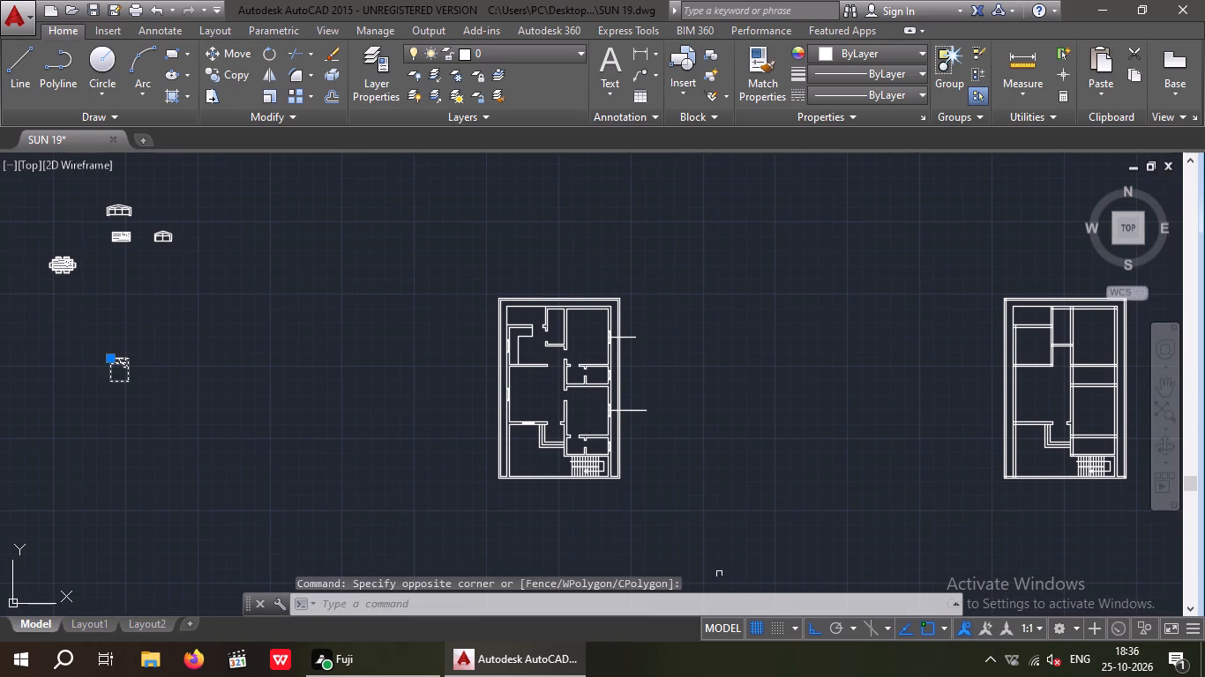
{"action": "left_click", "coordinate": [269, 49]}
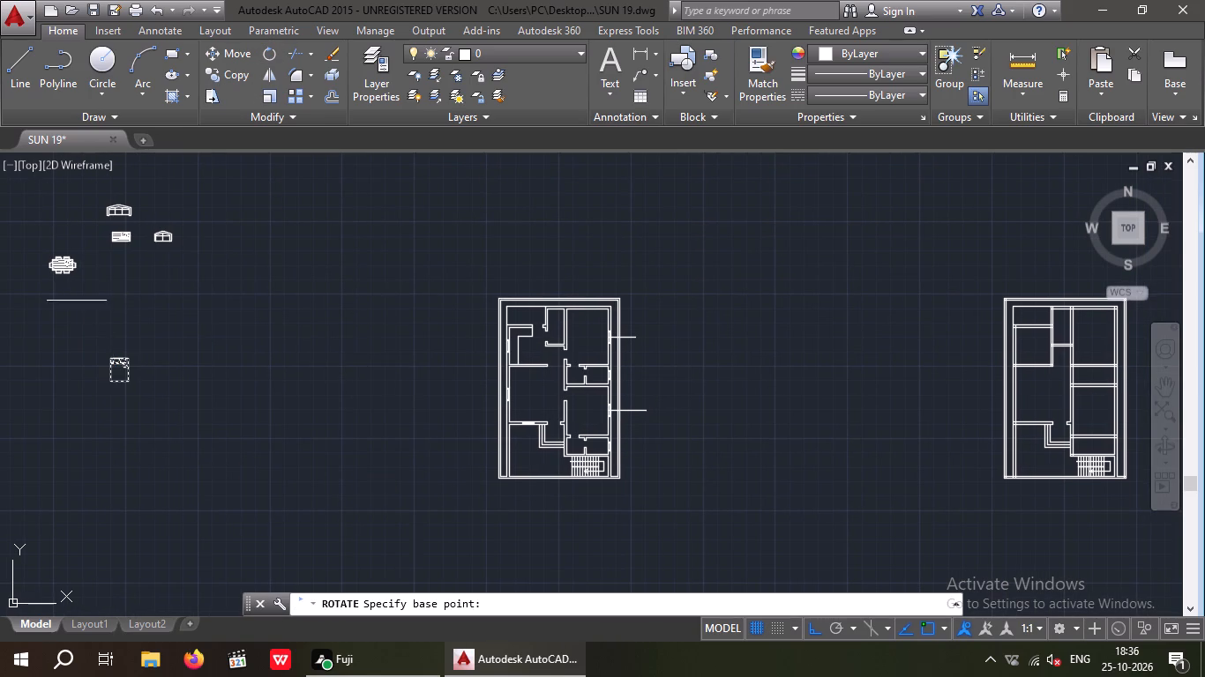
{"action": "scroll", "coordinate": [80, 328], "scroll_direction": "up", "scroll_amount": 2}
{"action": "left_click_drag", "start_coordinate": [204, 402], "coordinate": [219, 420]}
{"action": "left_click", "coordinate": [251, 505]}
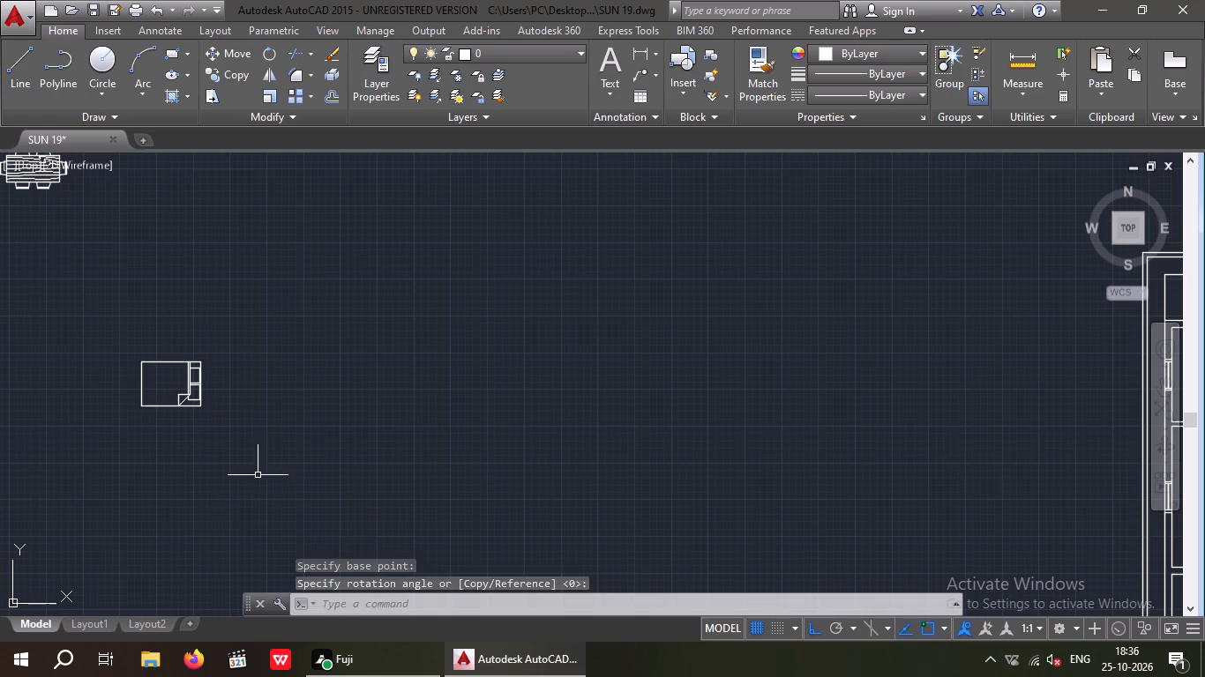
{"action": "key", "text": "Escape"}
With Ortho off, copy the bed by its head edge's midpoint to the guide line's inner end at the upper right-hand room's window.
{"action": "left_click_drag", "start_coordinate": [259, 276], "coordinate": [158, 389]}
{"action": "left_click", "coordinate": [145, 436]}
{"action": "left_click", "coordinate": [238, 78]}
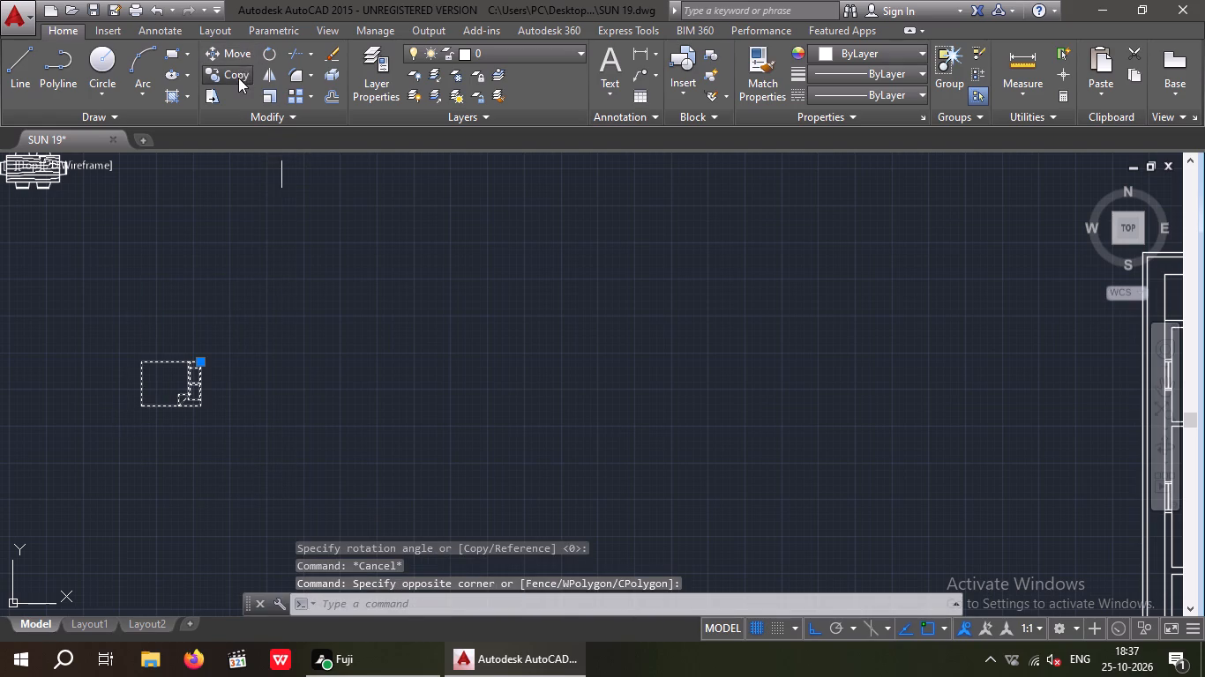
{"action": "left_click", "coordinate": [812, 630]}
{"action": "scroll", "coordinate": [225, 391], "scroll_direction": "up", "scroll_amount": 2}
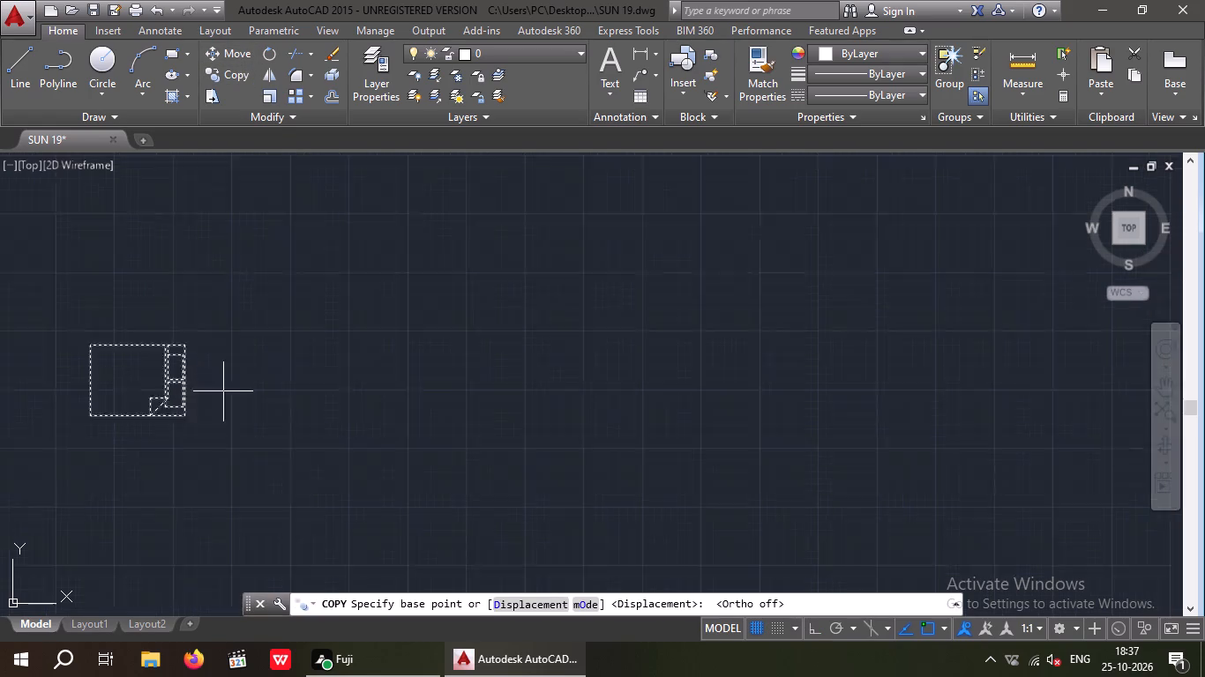
{"action": "scroll", "coordinate": [223, 391], "scroll_direction": "up", "scroll_amount": 2}
{"action": "left_click_drag", "start_coordinate": [68, 355], "coordinate": [79, 357]}
{"action": "scroll", "coordinate": [201, 349], "scroll_direction": "down", "scroll_amount": 6}
{"action": "middle_click_drag", "start_coordinate": [445, 376], "coordinate": [434, 381]}
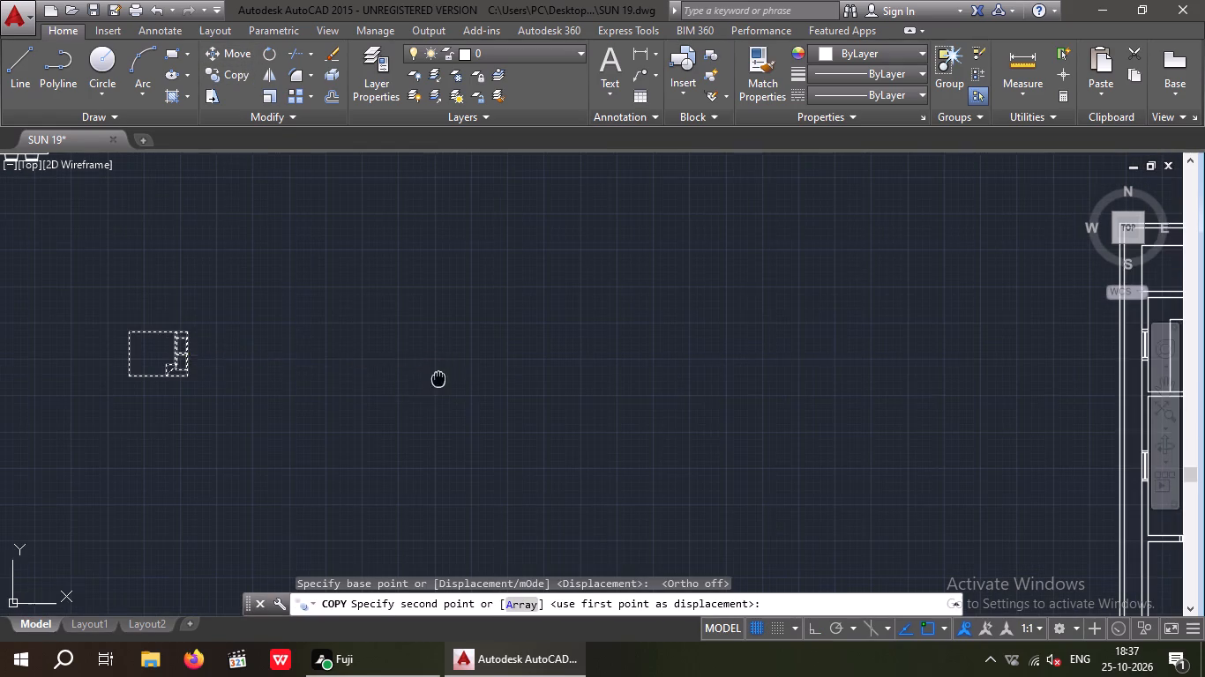
{"action": "middle_click_drag", "start_coordinate": [434, 381], "coordinate": [0, 438]}
{"action": "scroll", "coordinate": [893, 397], "scroll_direction": "up", "scroll_amount": 5}
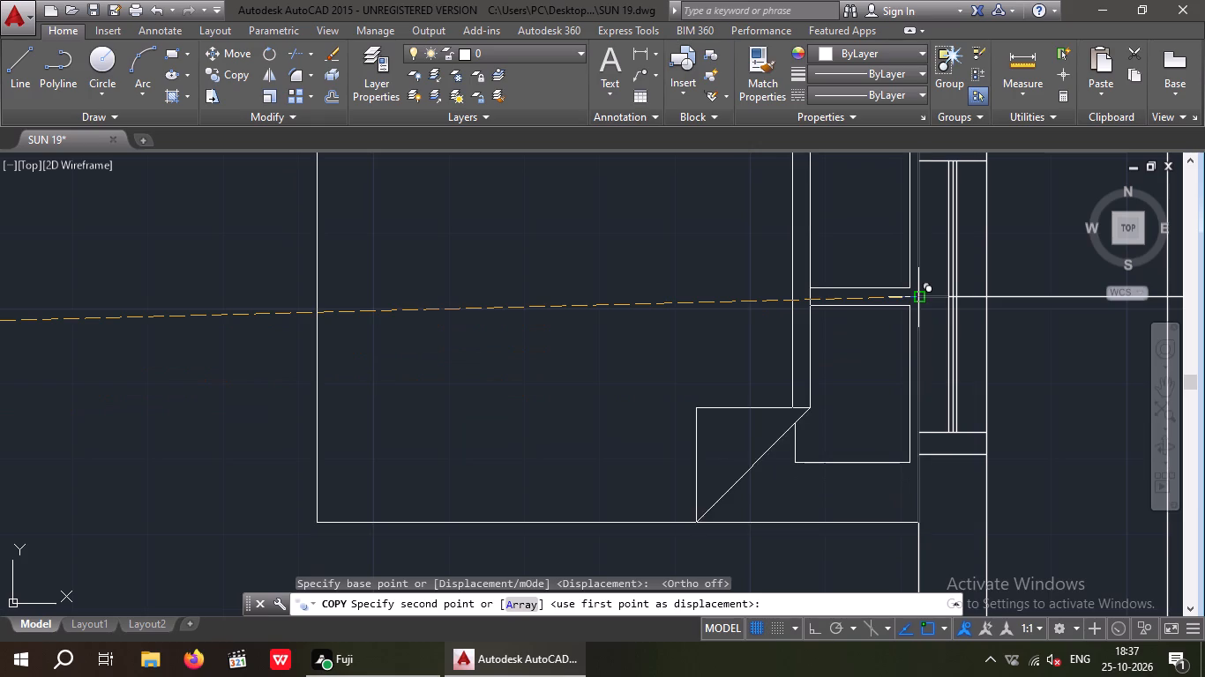
{"action": "left_click", "coordinate": [917, 298]}
Place a second bed copy at the guide line's inner end at the lower right-hand room's window.
{"action": "scroll", "coordinate": [783, 296], "scroll_direction": "down", "scroll_amount": 5}
{"action": "middle_click_drag", "start_coordinate": [647, 341], "coordinate": [590, 145]}
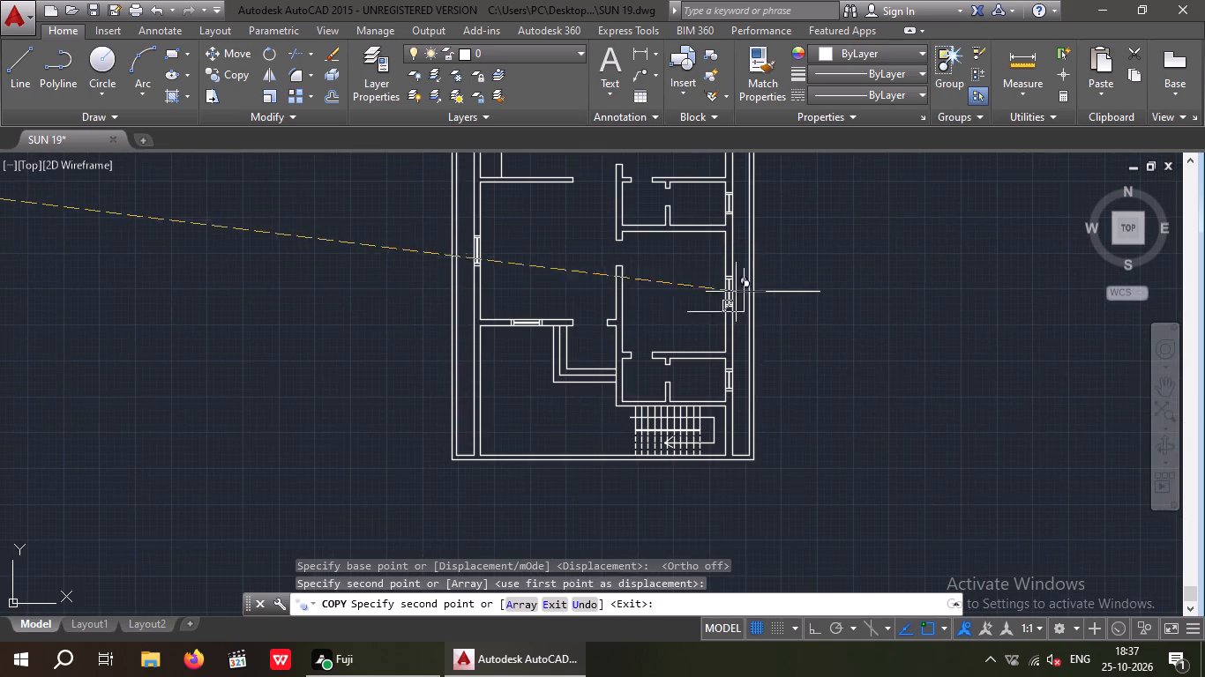
{"action": "scroll", "coordinate": [728, 294], "scroll_direction": "up", "scroll_amount": 5}
{"action": "left_click_drag", "start_coordinate": [692, 252], "coordinate": [688, 264]}
{"action": "key", "text": "Escape"}
Erase the two horizontal guide lines extending outward from the right-hand rooms' windows.
{"action": "scroll", "coordinate": [611, 315], "scroll_direction": "down", "scroll_amount": 5}
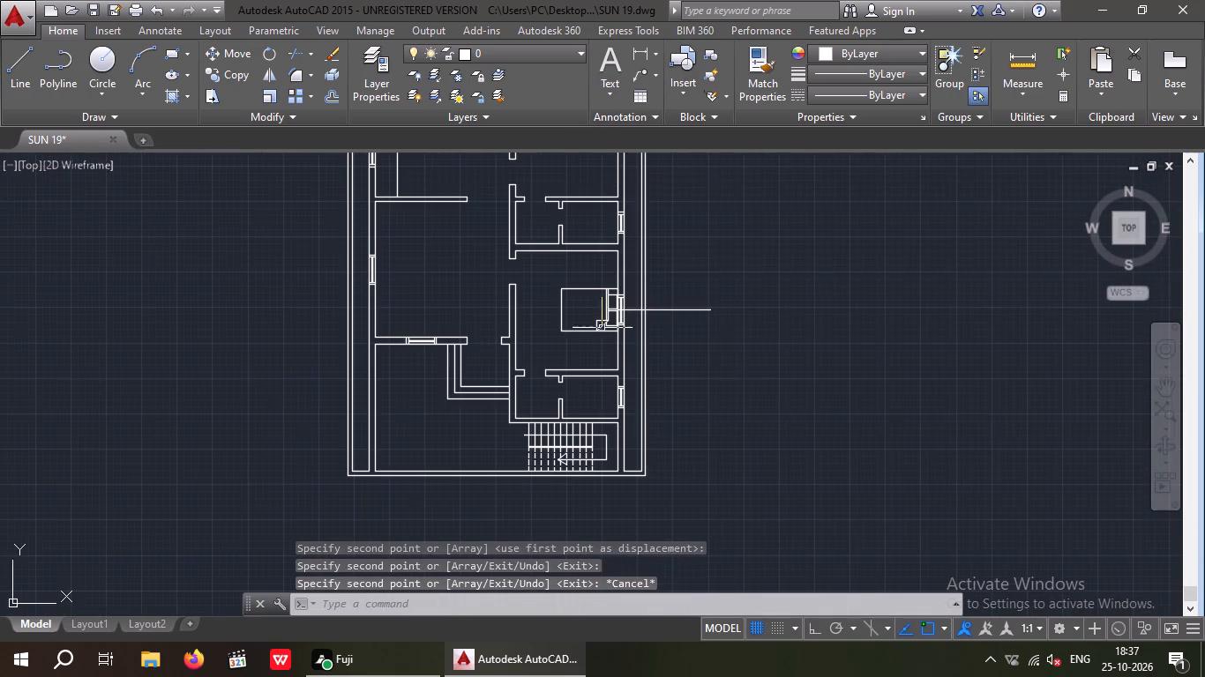
{"action": "middle_click_drag", "start_coordinate": [730, 338], "coordinate": [718, 421]}
{"action": "middle_click", "coordinate": [718, 422]}
{"action": "left_click_drag", "start_coordinate": [721, 412], "coordinate": [708, 398]}
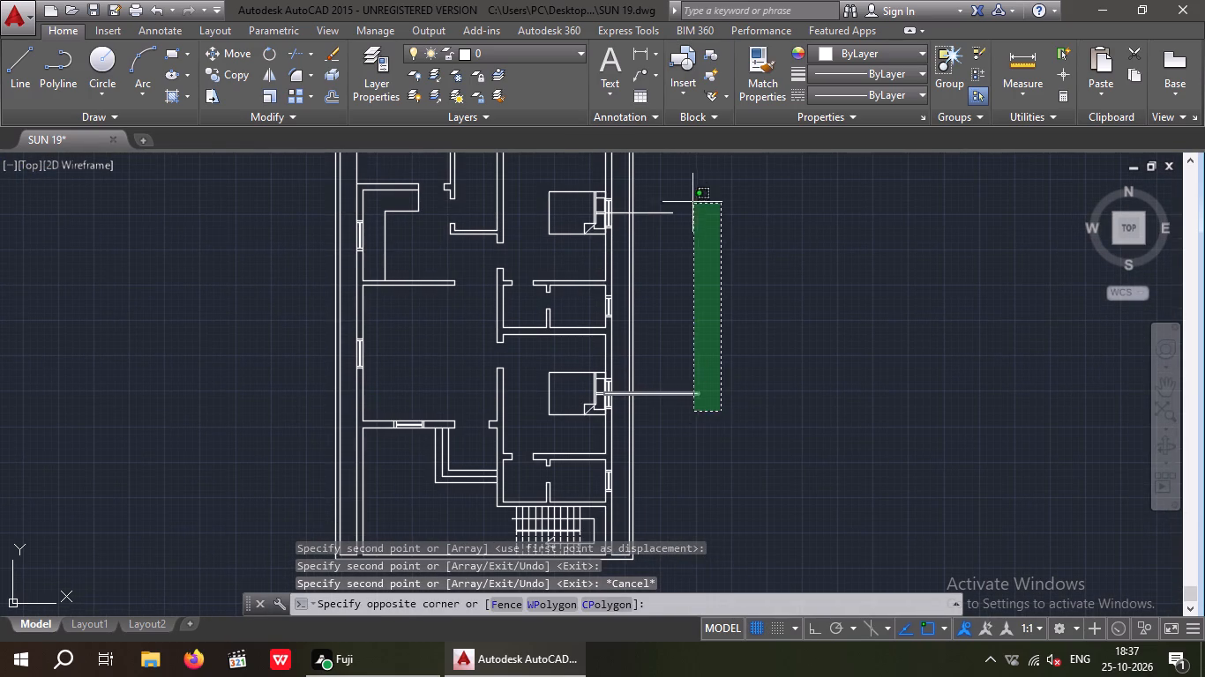
{"action": "left_click", "coordinate": [662, 182]}
{"action": "key", "text": "Delete"}
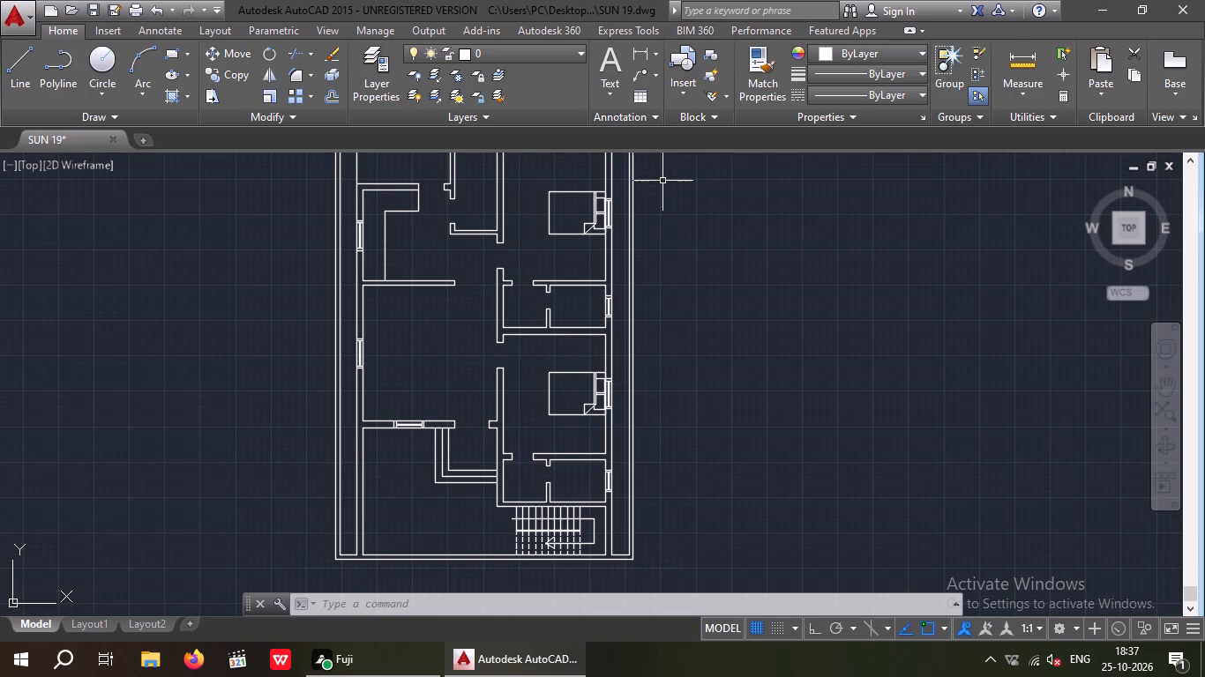
{"action": "key", "text": "Escape"}
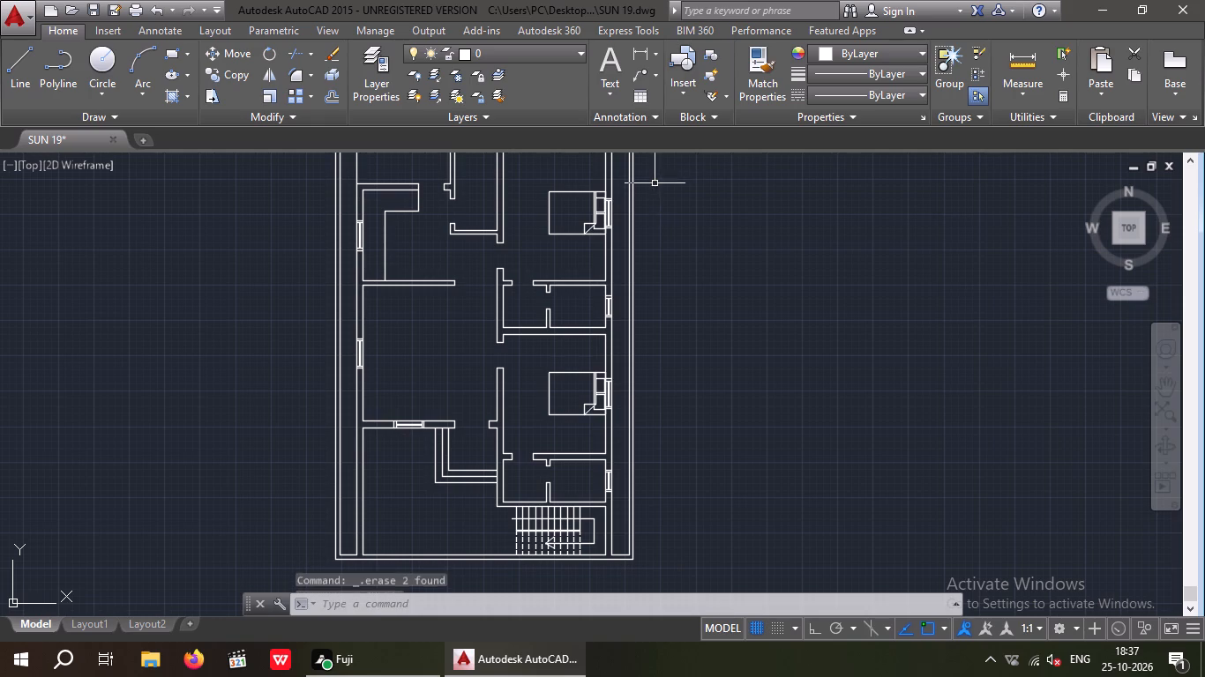
{"action": "scroll", "coordinate": [600, 331], "scroll_direction": "down", "scroll_amount": 1}
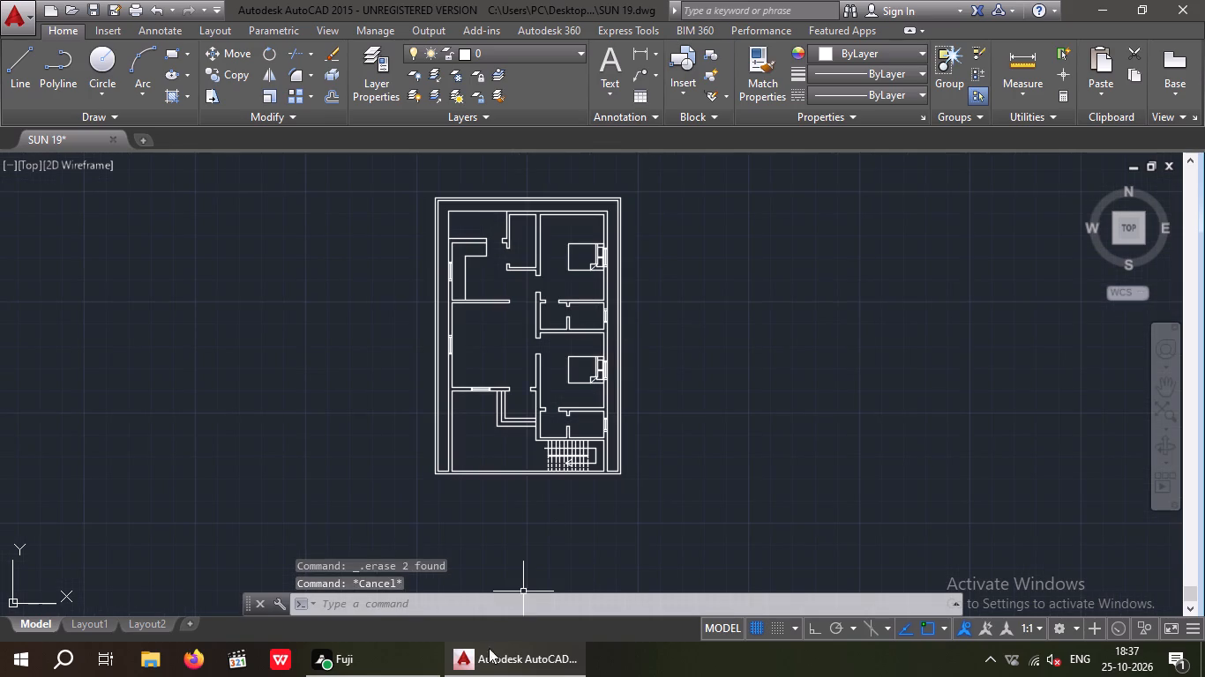
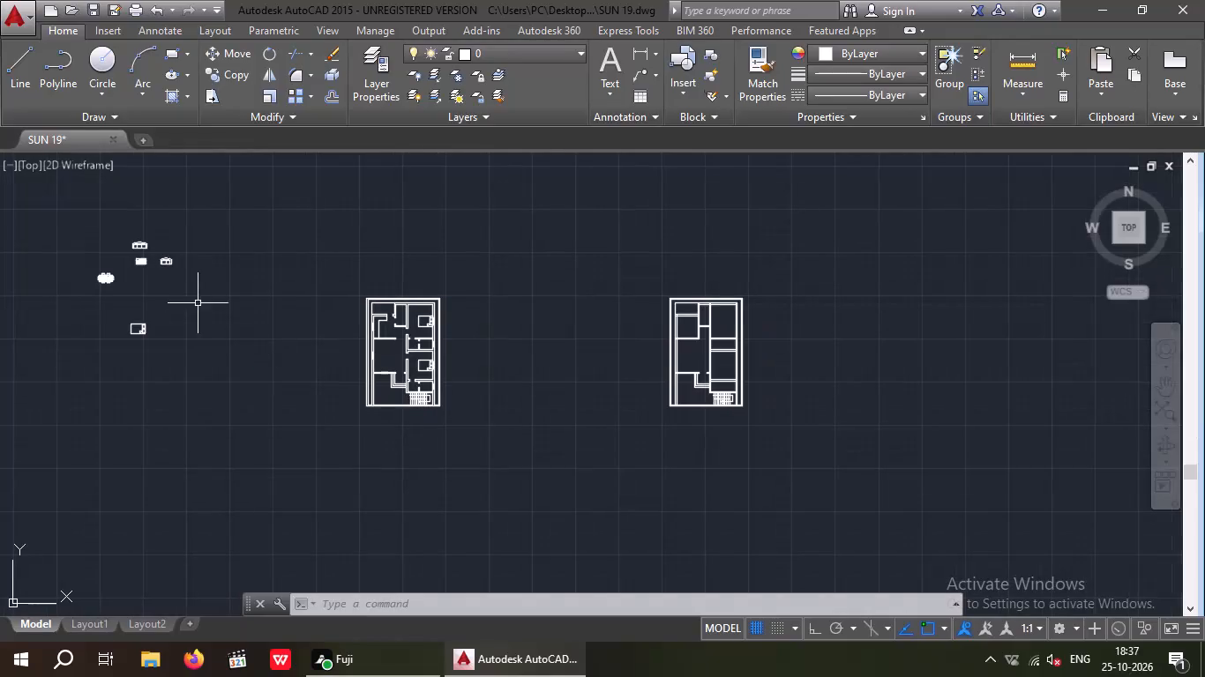
Erase the leftover original bed block lying outside the plan.
{"action": "scroll", "coordinate": [198, 301], "scroll_direction": "up", "scroll_amount": 1}
{"action": "middle_click_drag", "start_coordinate": [148, 340], "coordinate": [172, 382]}
{"action": "left_click_drag", "start_coordinate": [162, 372], "coordinate": [88, 439]}
{"action": "left_click", "coordinate": [85, 434]}
{"action": "key", "text": "Delete"}
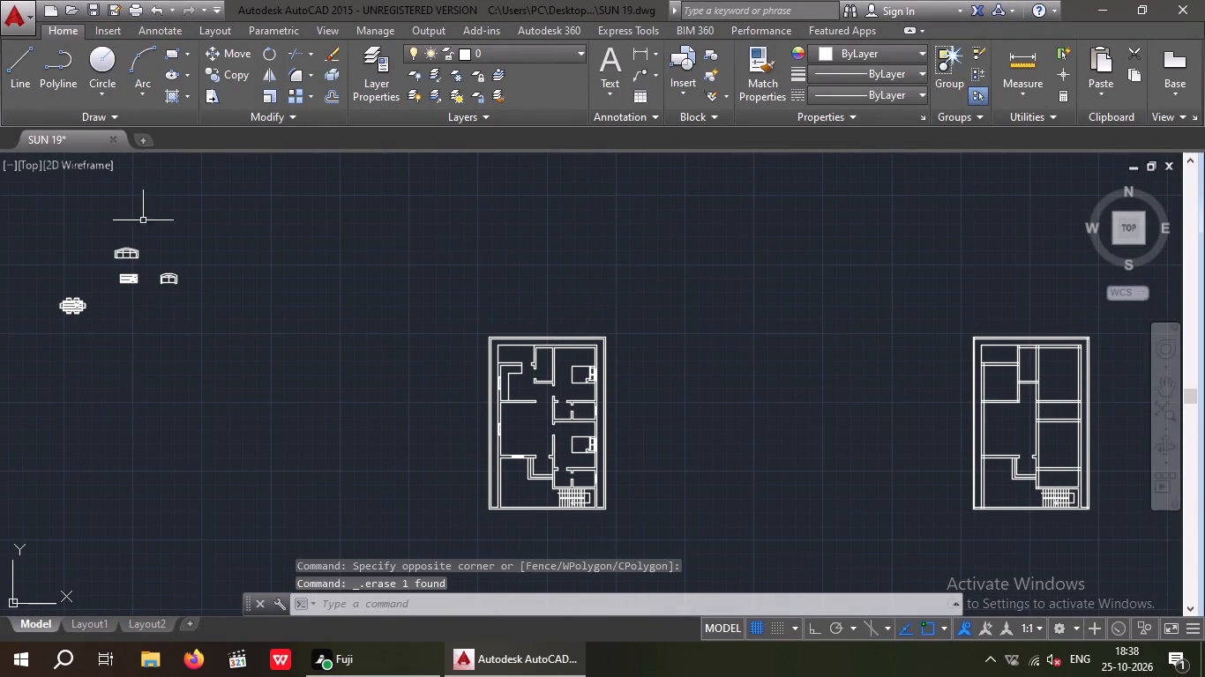
With Ortho on, rotate the three-seat sofa 90° counterclockwise so that its curved back faces left.
{"action": "scroll", "coordinate": [138, 236], "scroll_direction": "up", "scroll_amount": 3}
{"action": "left_click", "coordinate": [142, 340]}
{"action": "left_click", "coordinate": [109, 292]}
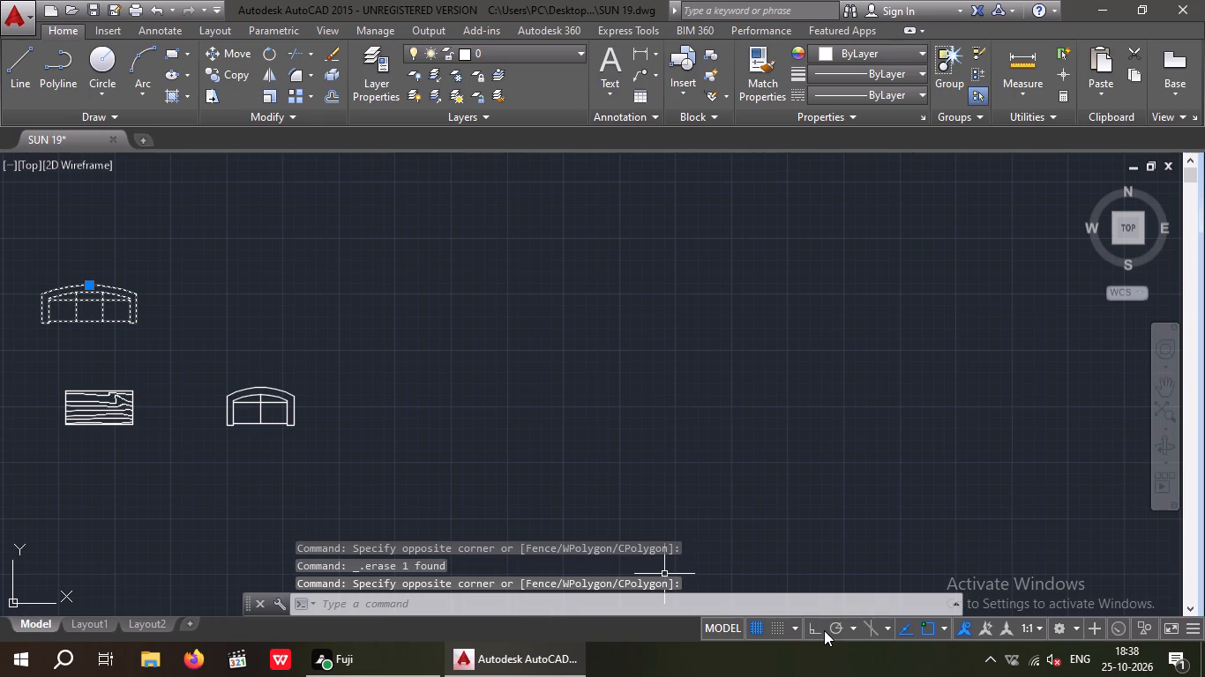
{"action": "left_click_drag", "start_coordinate": [820, 632], "coordinate": [809, 629]}
{"action": "left_click", "coordinate": [265, 52]}
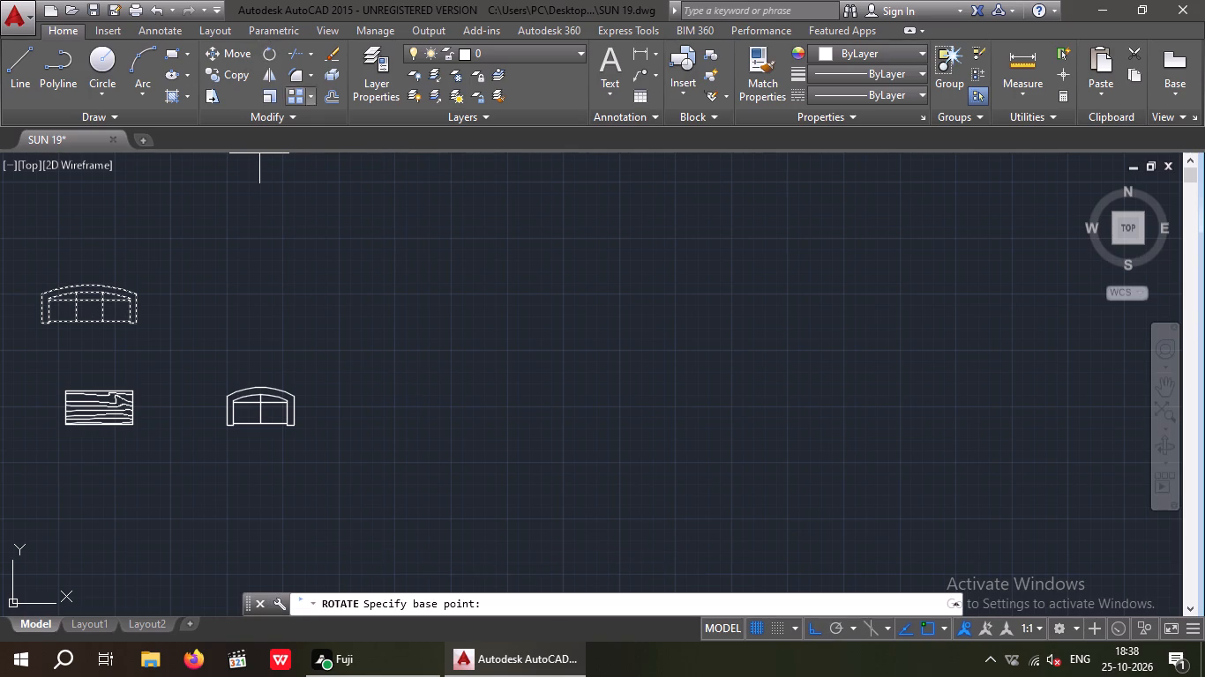
{"action": "left_click", "coordinate": [153, 291]}
{"action": "left_click", "coordinate": [152, 265]}
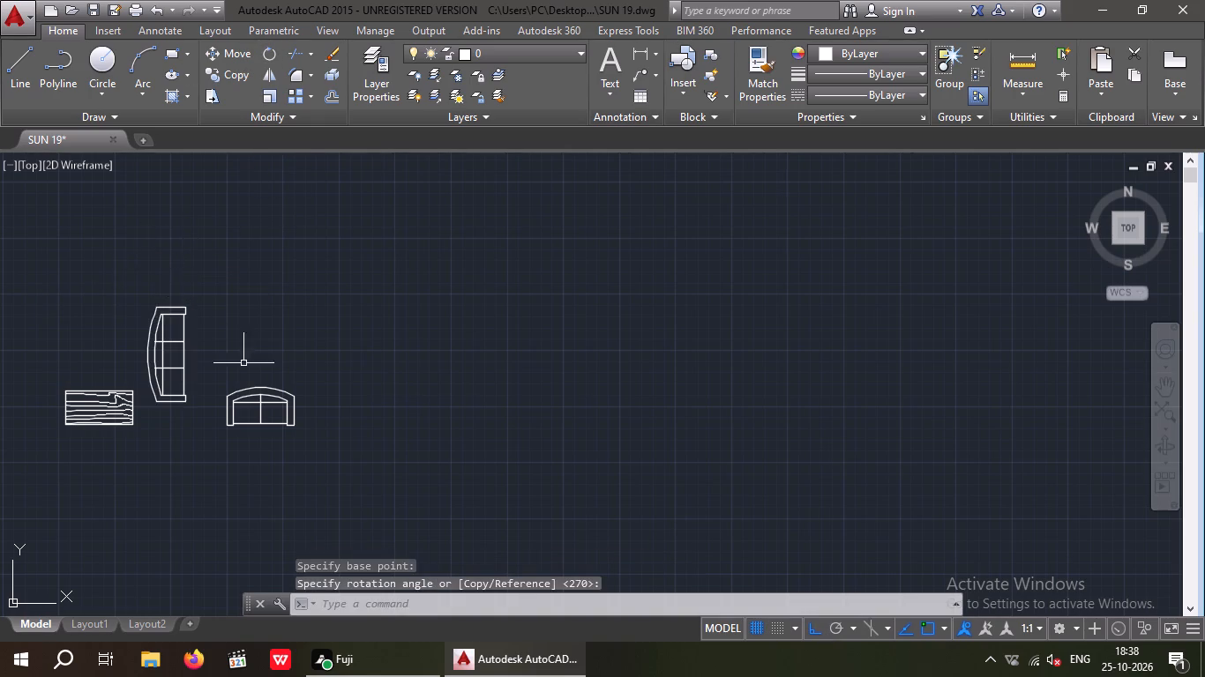
With Ortho off, move the three-seat sofa by its back's midpoint to just inside the living room's left-wall window.
{"action": "scroll", "coordinate": [183, 302], "scroll_direction": "down", "scroll_amount": 3}
{"action": "middle_click_drag", "start_coordinate": [295, 355], "coordinate": [280, 279]}
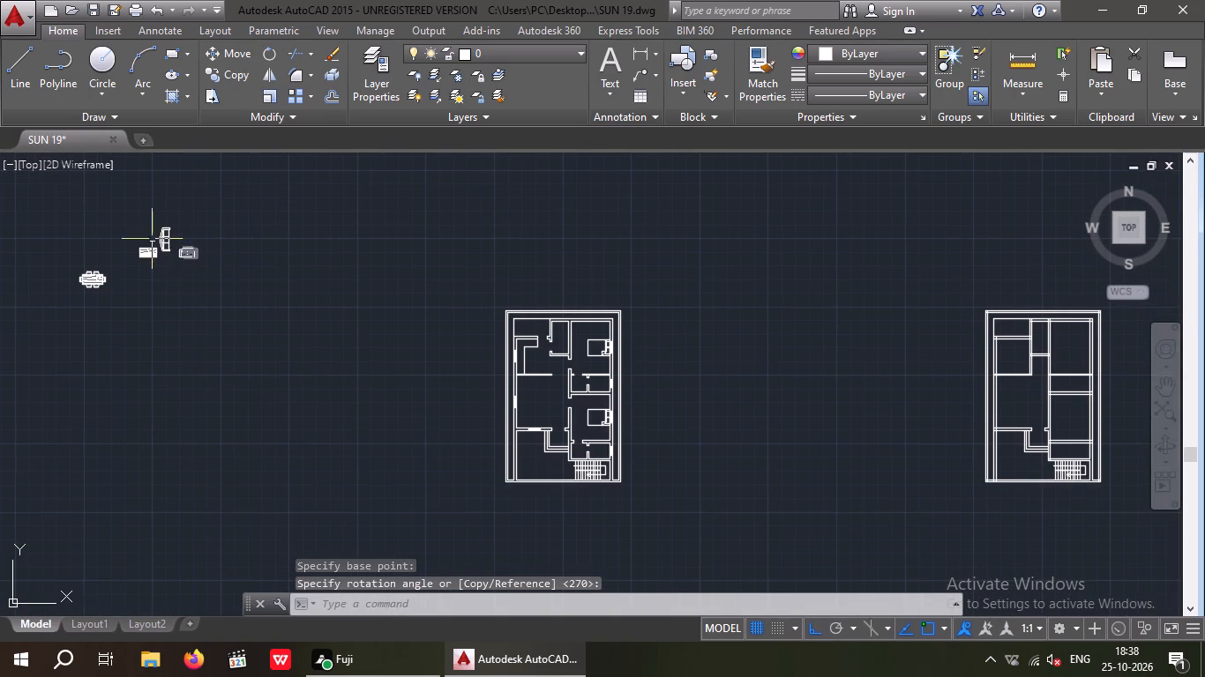
{"action": "scroll", "coordinate": [167, 239], "scroll_direction": "up", "scroll_amount": 3}
{"action": "left_click_drag", "start_coordinate": [197, 214], "coordinate": [125, 244]}
{"action": "left_click", "coordinate": [123, 244]}
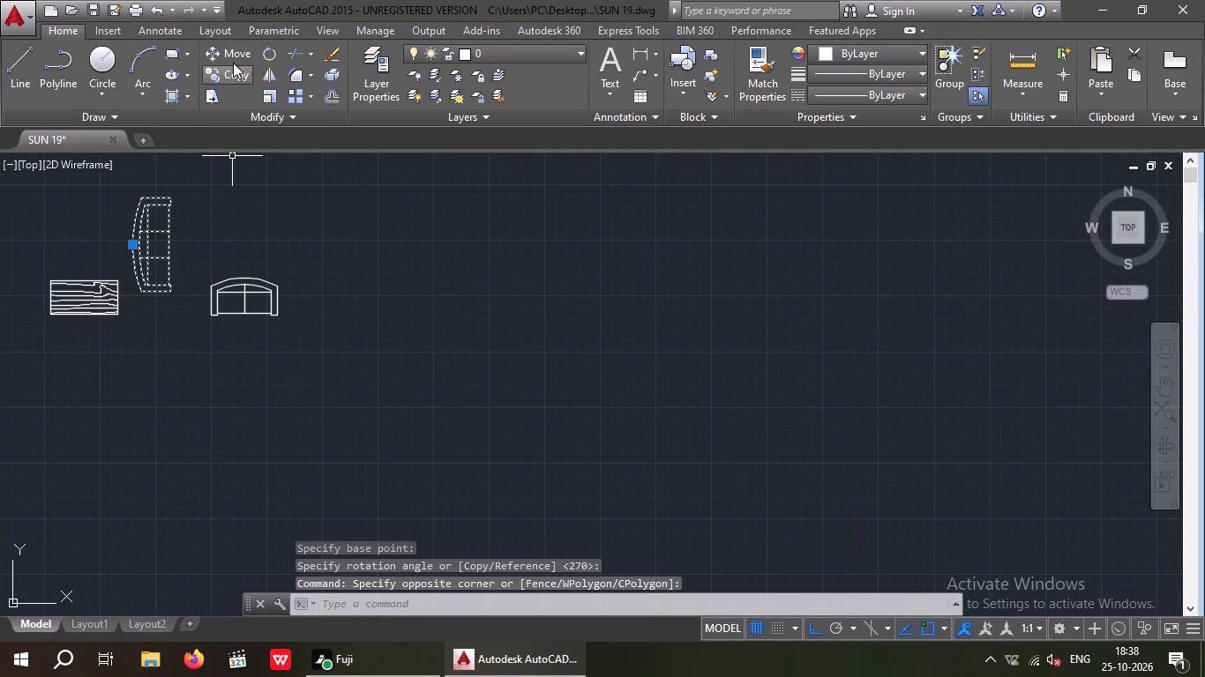
{"action": "left_click", "coordinate": [233, 57]}
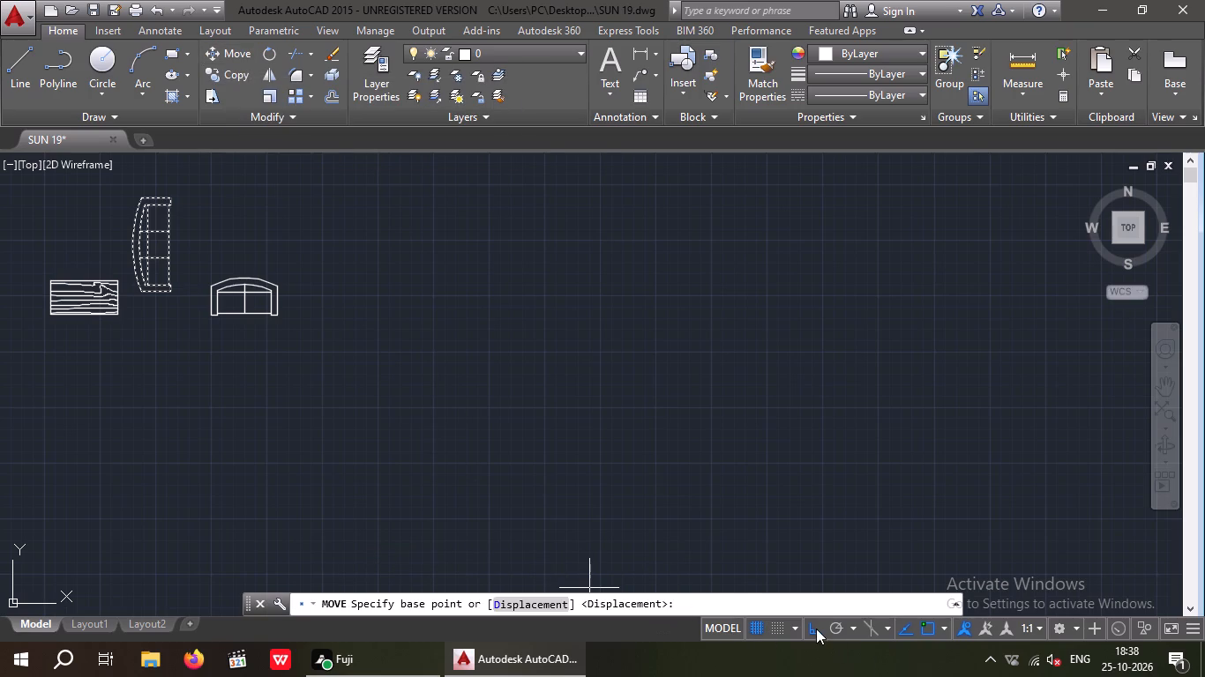
{"action": "left_click", "coordinate": [816, 629]}
{"action": "scroll", "coordinate": [108, 246], "scroll_direction": "up", "scroll_amount": 3}
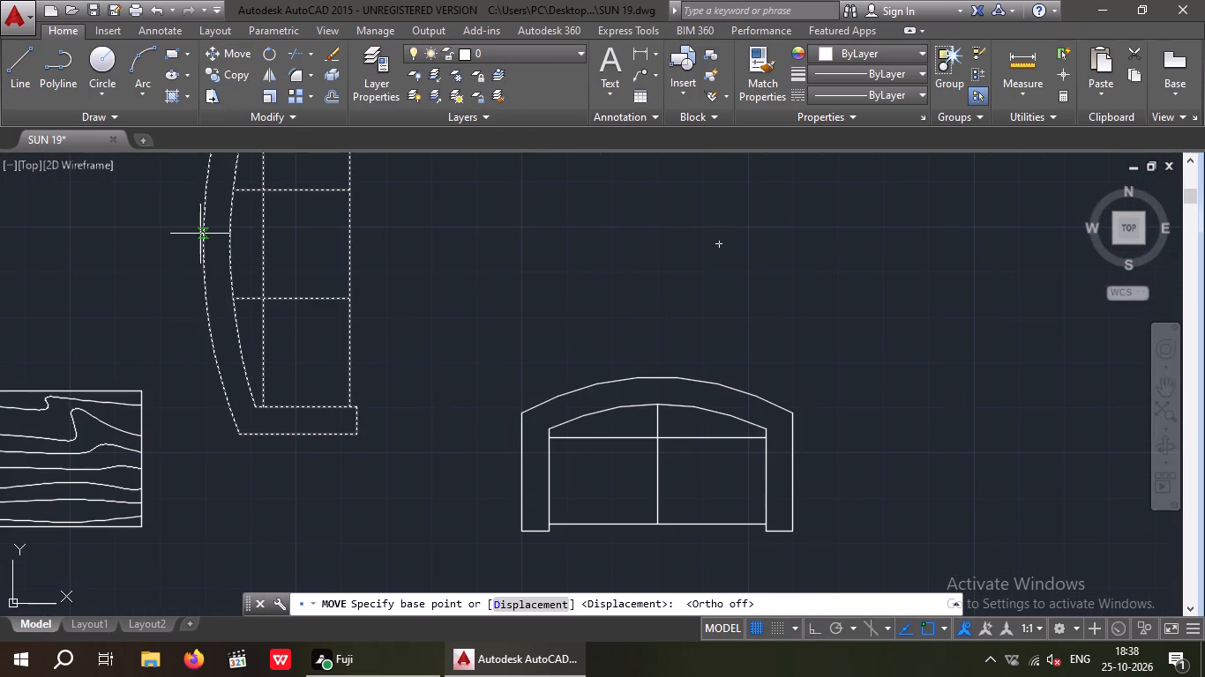
{"action": "left_click", "coordinate": [202, 240]}
{"action": "scroll", "coordinate": [199, 251], "scroll_direction": "down", "scroll_amount": 4}
{"action": "middle_click_drag", "start_coordinate": [506, 339], "coordinate": [228, 286]}
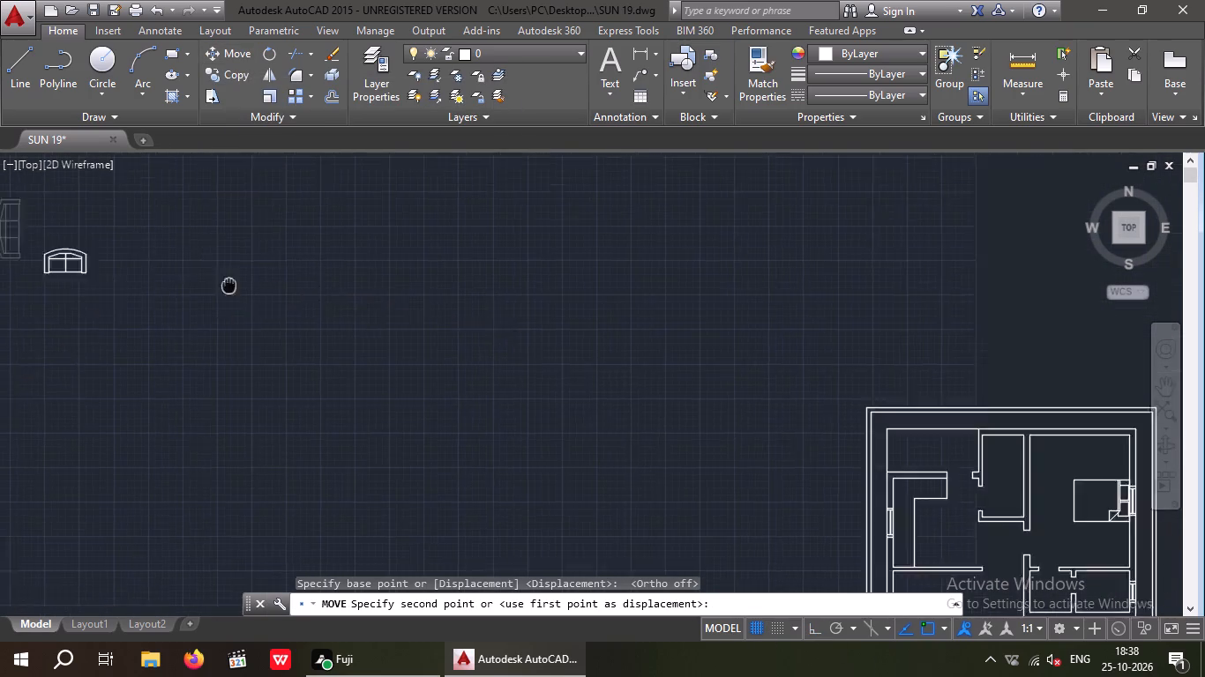
{"action": "middle_click_drag", "start_coordinate": [228, 286], "coordinate": [77, 271]}
{"action": "middle_click_drag", "start_coordinate": [504, 482], "coordinate": [374, 293]}
{"action": "scroll", "coordinate": [620, 430], "scroll_direction": "up", "scroll_amount": 3}
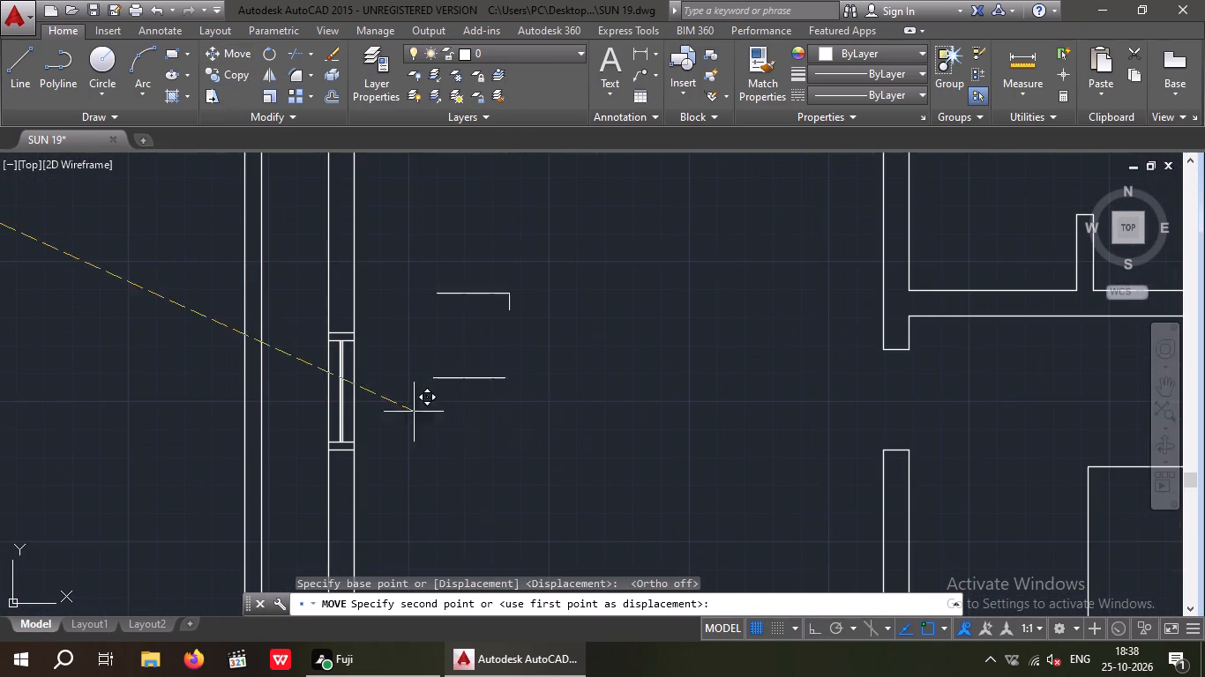
{"action": "left_click", "coordinate": [370, 383]}
With Ortho on, rotate the two-seat sofa 180° so that its curved back faces down.
{"action": "scroll", "coordinate": [408, 347], "scroll_direction": "down", "scroll_amount": 3}
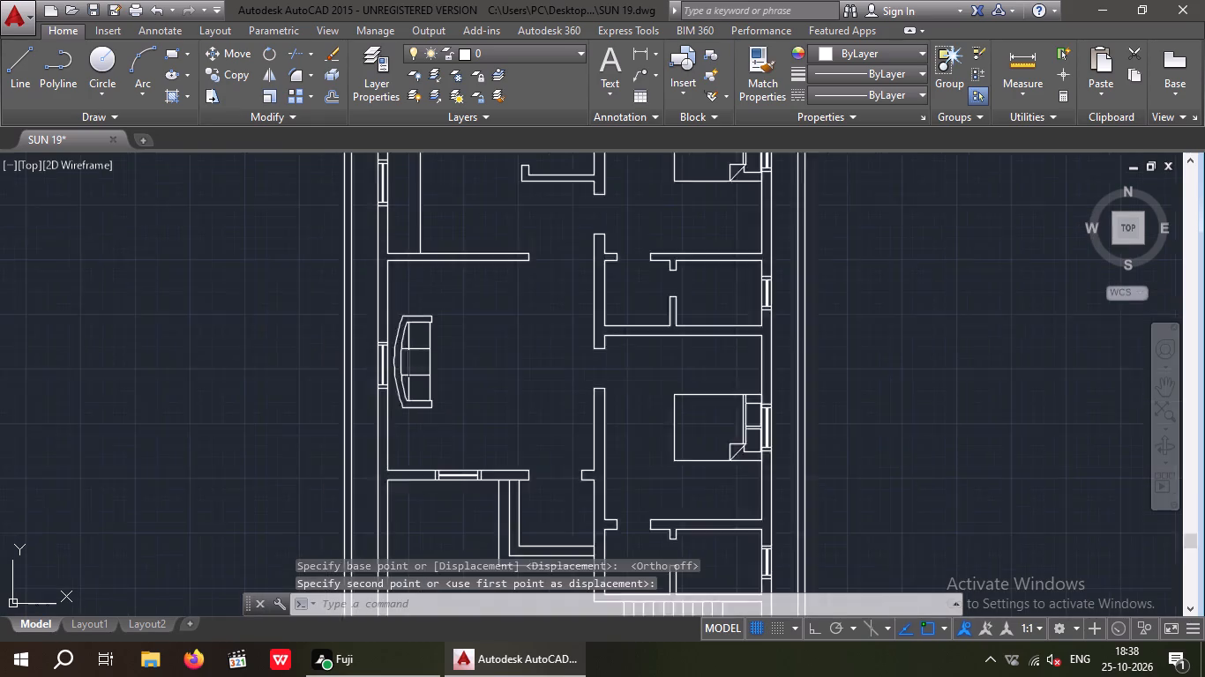
{"action": "scroll", "coordinate": [454, 348], "scroll_direction": "down", "scroll_amount": 2}
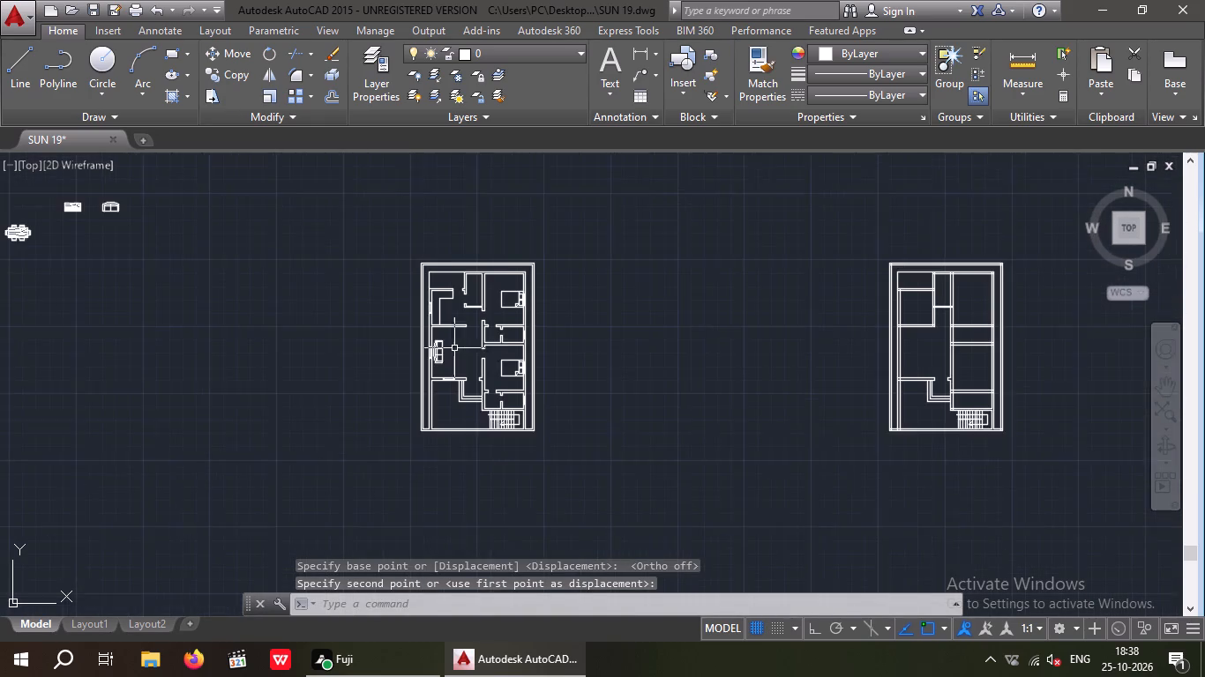
{"action": "middle_click_drag", "start_coordinate": [454, 352], "coordinate": [432, 405]}
{"action": "scroll", "coordinate": [71, 268], "scroll_direction": "up", "scroll_amount": 3}
{"action": "left_click_drag", "start_coordinate": [203, 198], "coordinate": [111, 280]}
{"action": "left_click_drag", "start_coordinate": [101, 286], "coordinate": [100, 295]}
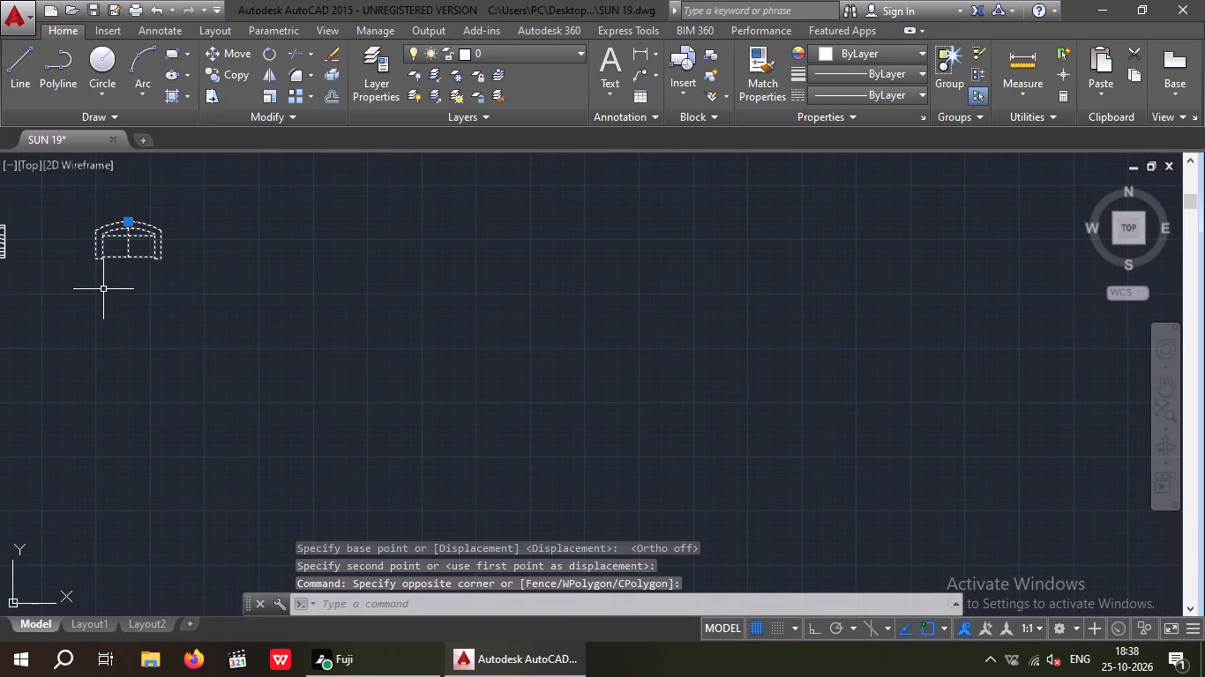
{"action": "left_click", "coordinate": [273, 48]}
{"action": "left_click", "coordinate": [809, 626]}
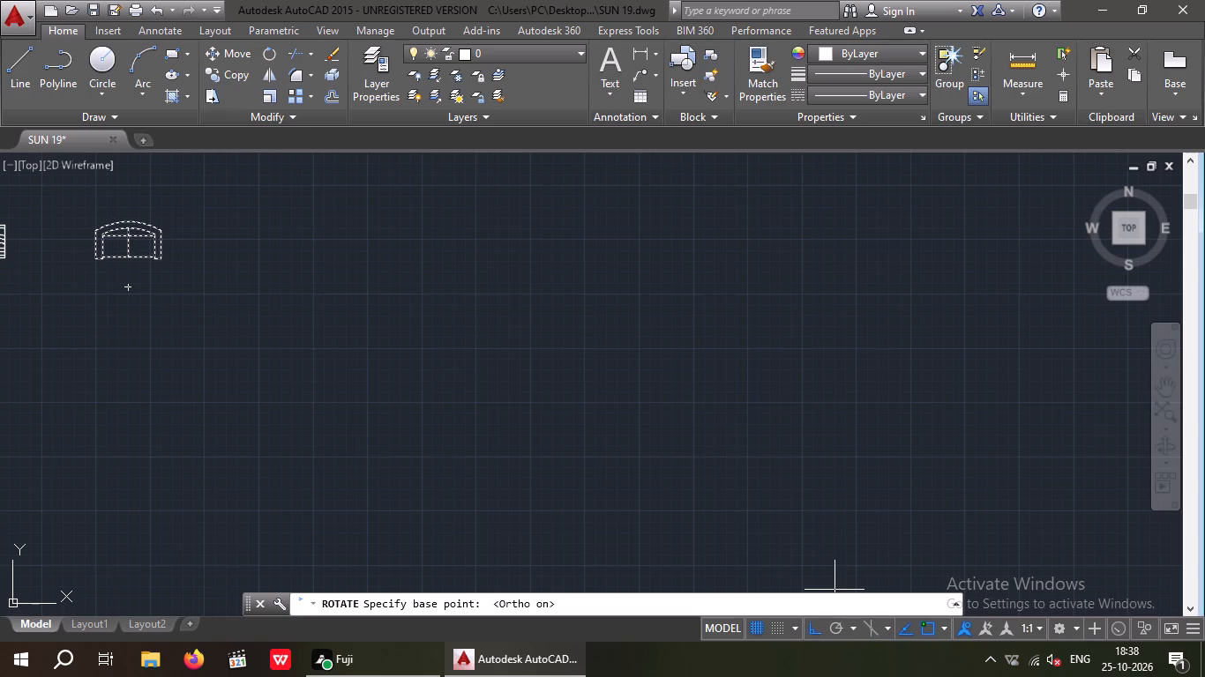
{"action": "left_click_drag", "start_coordinate": [166, 231], "coordinate": [176, 249]}
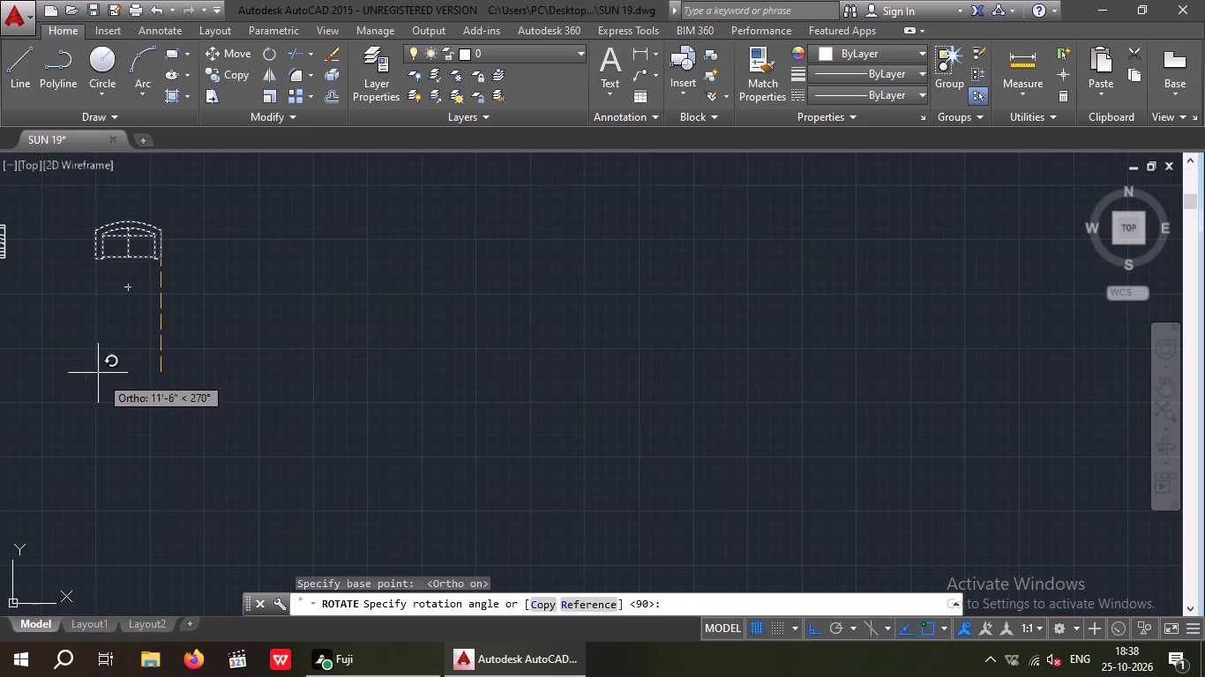
{"action": "left_click", "coordinate": [42, 272]}
With Ortho off, move the two-seat sofa by its back's midpoint to just above the window in the living room's bottom wall.
{"action": "left_click_drag", "start_coordinate": [252, 197], "coordinate": [138, 258]}
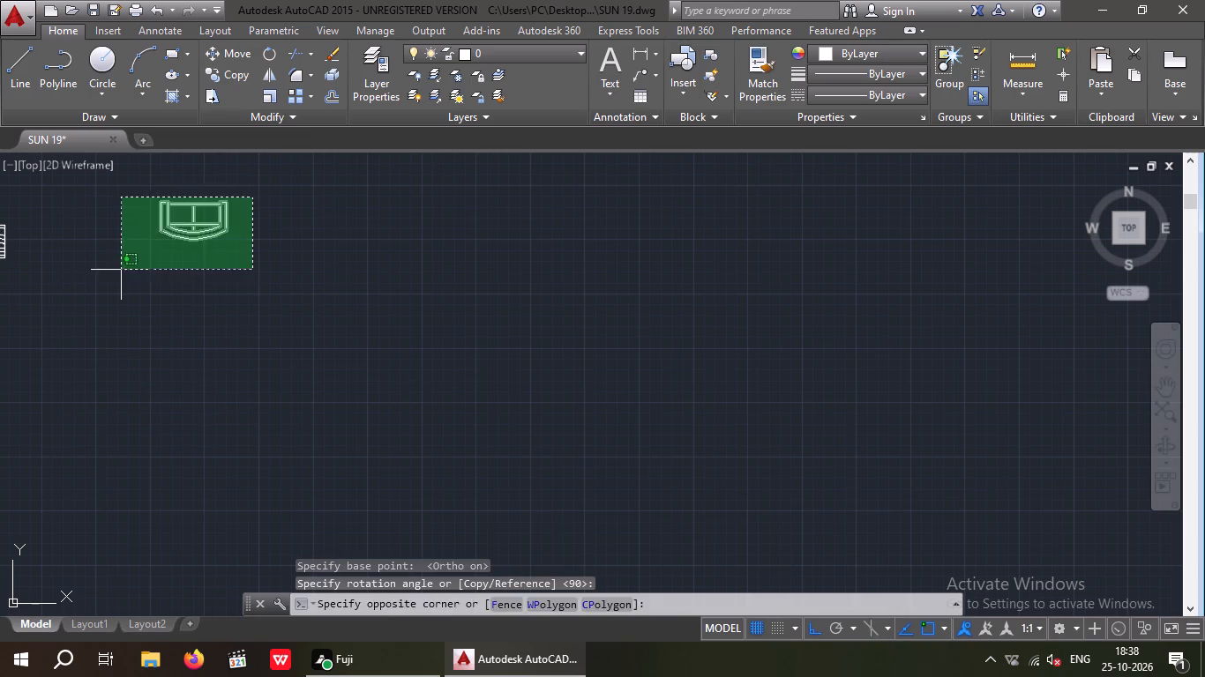
{"action": "left_click", "coordinate": [120, 270]}
{"action": "left_click", "coordinate": [228, 56]}
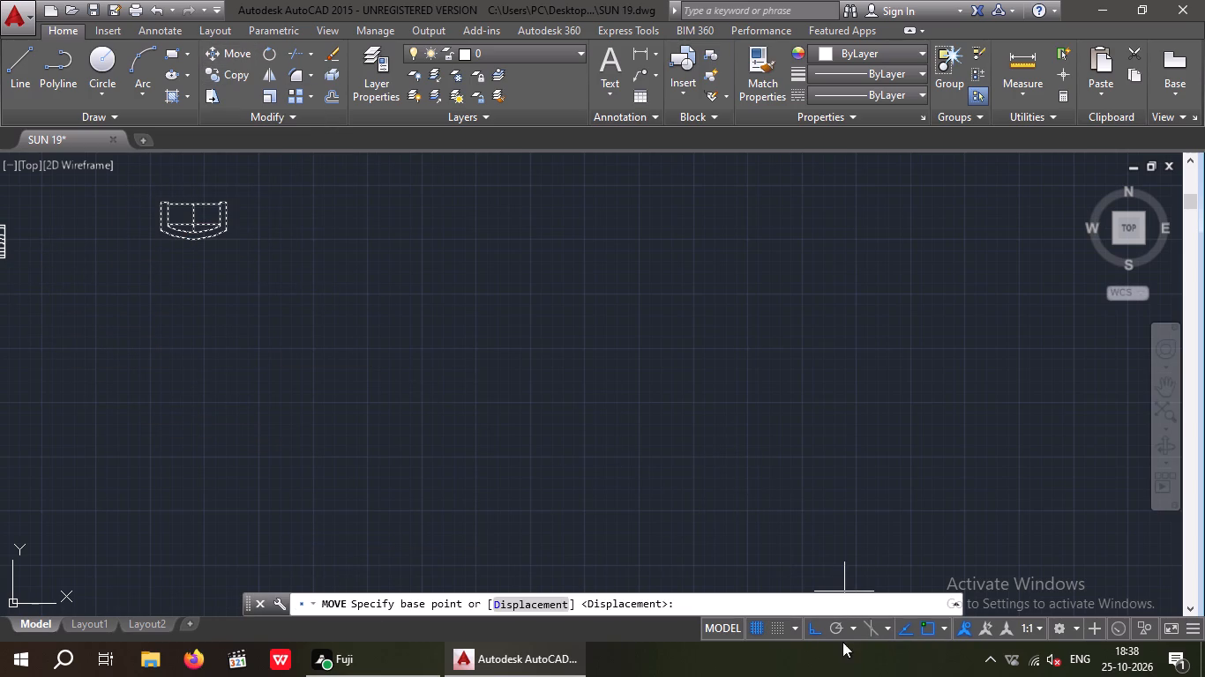
{"action": "left_click", "coordinate": [817, 636]}
{"action": "scroll", "coordinate": [184, 218], "scroll_direction": "up", "scroll_amount": 1}
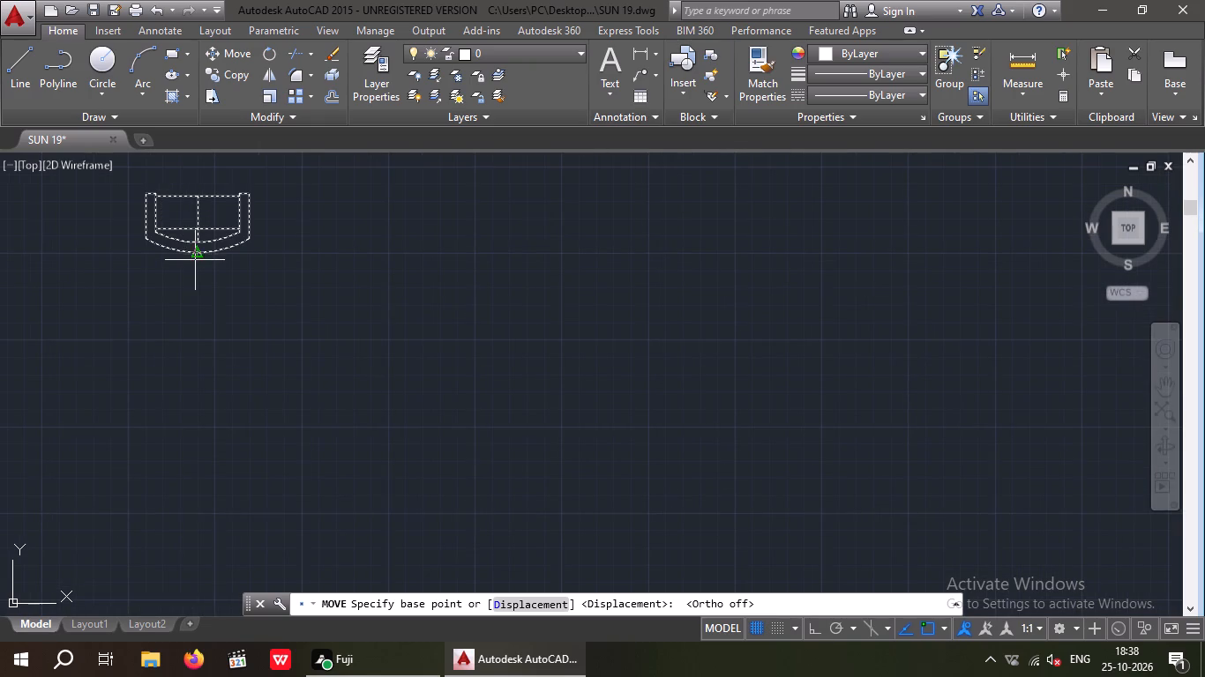
{"action": "left_click", "coordinate": [195, 255]}
{"action": "scroll", "coordinate": [210, 286], "scroll_direction": "down", "scroll_amount": 3}
{"action": "middle_click_drag", "start_coordinate": [408, 407], "coordinate": [301, 280]}
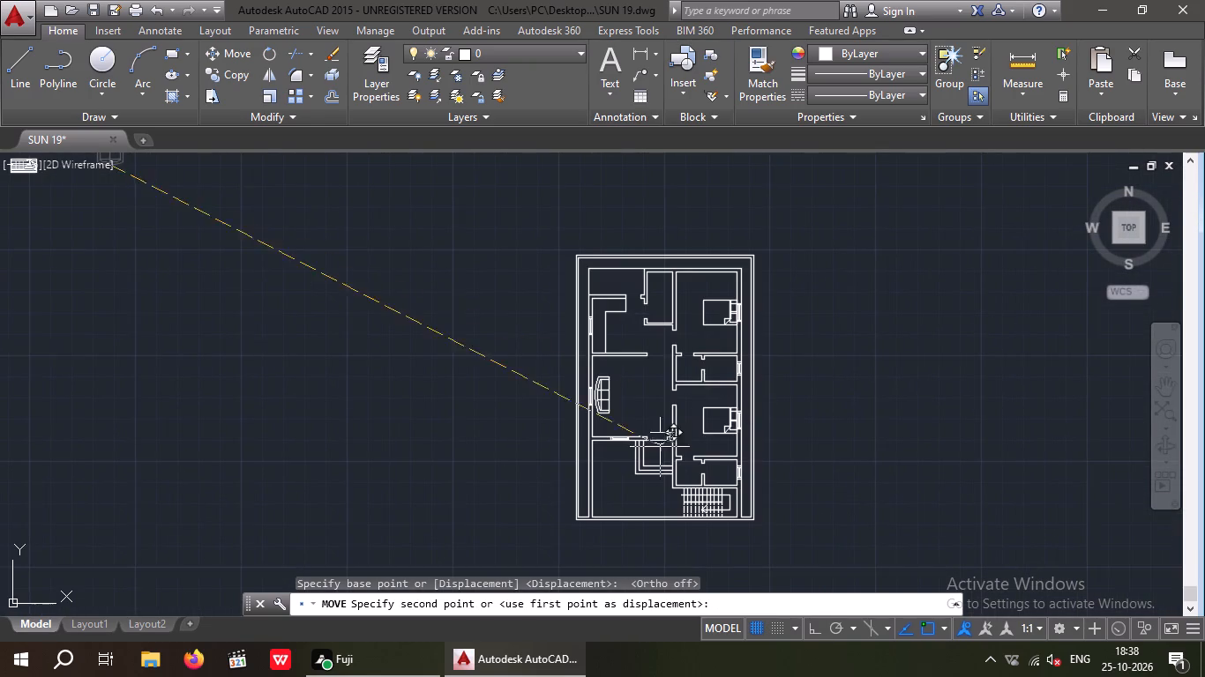
{"action": "scroll", "coordinate": [625, 457], "scroll_direction": "up", "scroll_amount": 4}
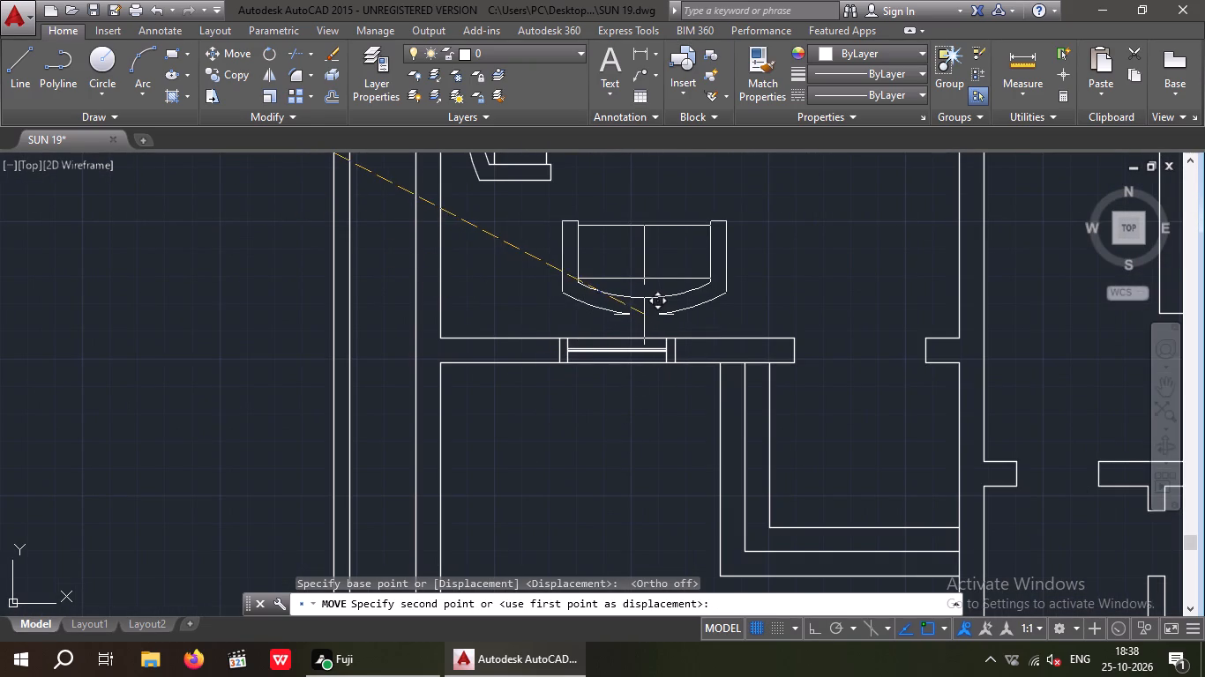
{"action": "left_click", "coordinate": [644, 314]}
With Ortho on, rotate the wood-grain coffee table 90° clockwise about its upper right corner so that it stands vertically.
{"action": "scroll", "coordinate": [634, 333], "scroll_direction": "down", "scroll_amount": 3}
{"action": "middle_click_drag", "start_coordinate": [624, 350], "coordinate": [567, 431]}
{"action": "middle_click_drag", "start_coordinate": [469, 389], "coordinate": [582, 374]}
{"action": "scroll", "coordinate": [552, 382], "scroll_direction": "down", "scroll_amount": 2}
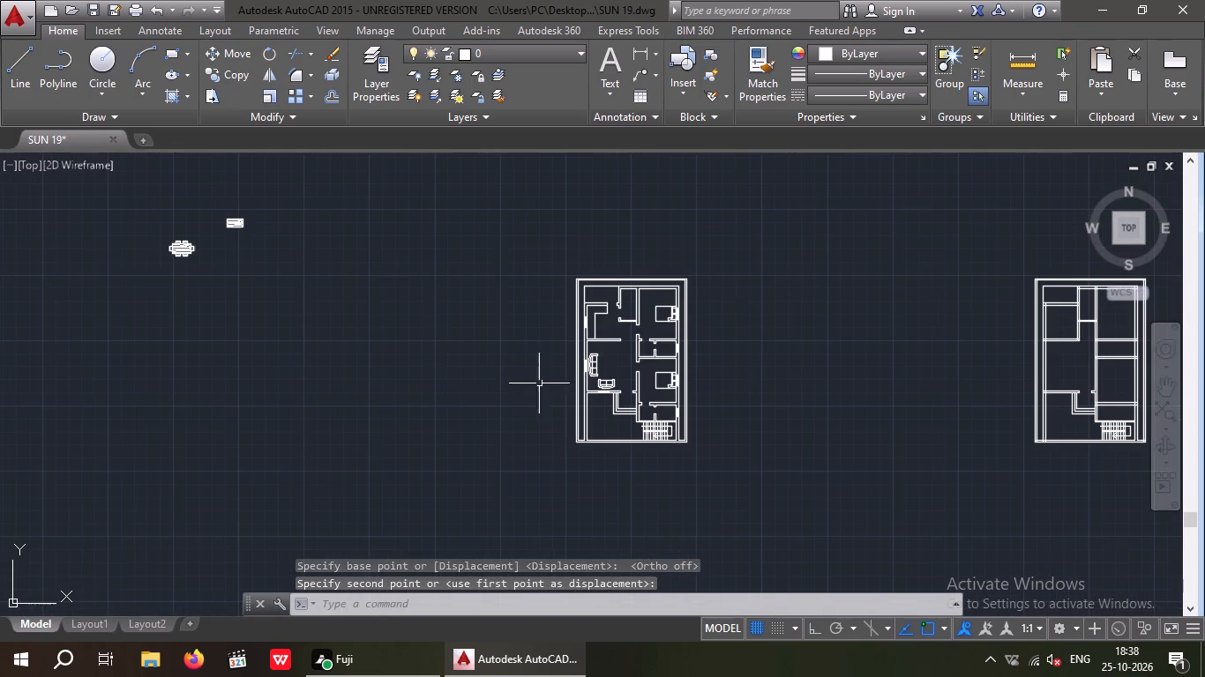
{"action": "scroll", "coordinate": [220, 203], "scroll_direction": "up", "scroll_amount": 3}
{"action": "left_click_drag", "start_coordinate": [339, 209], "coordinate": [296, 342]}
{"action": "left_click", "coordinate": [281, 359]}
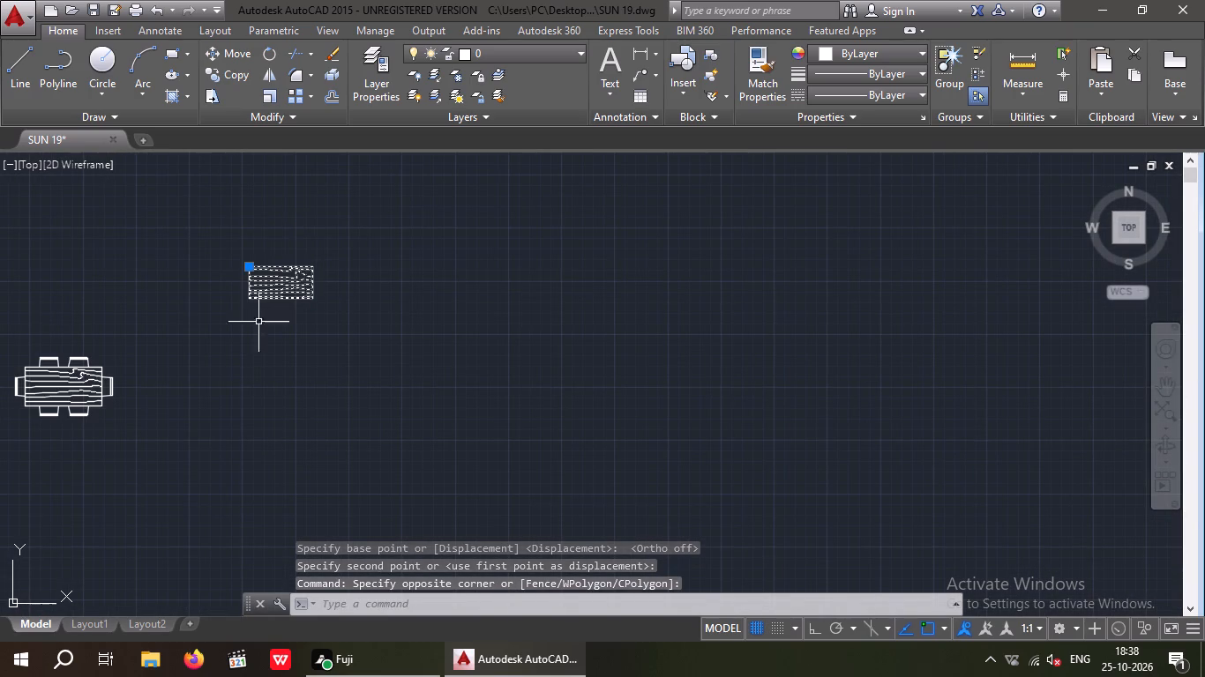
{"action": "left_click", "coordinate": [812, 632]}
{"action": "left_click", "coordinate": [272, 51]}
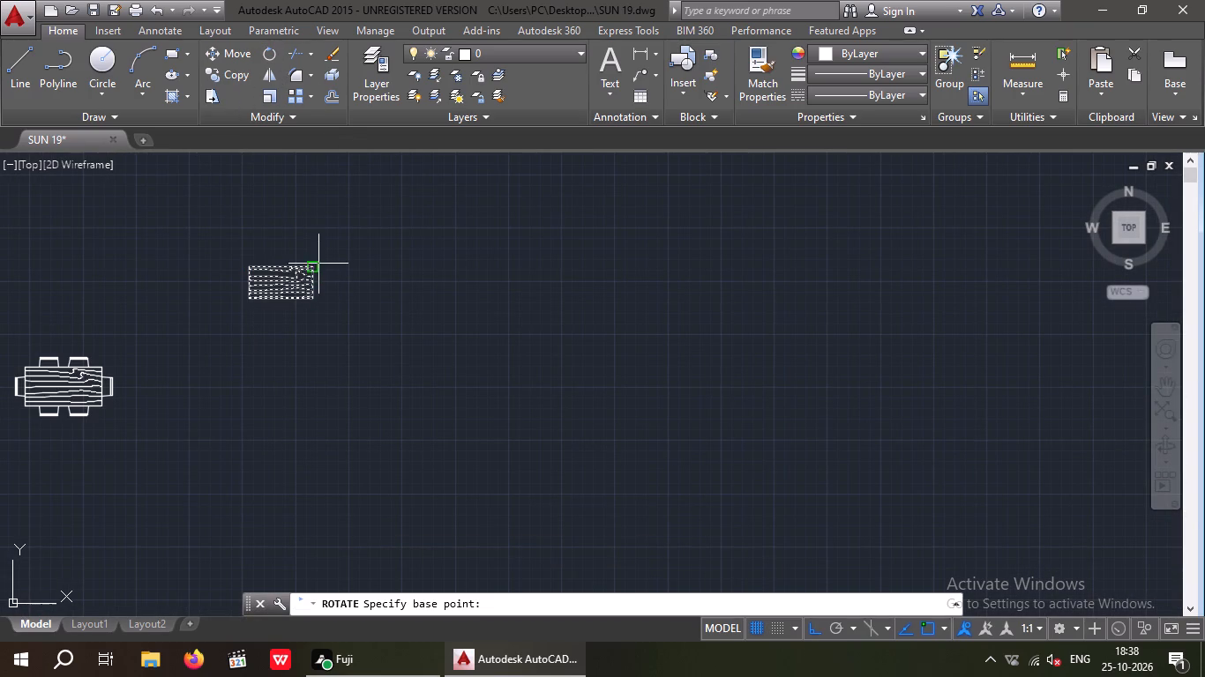
{"action": "left_click_drag", "start_coordinate": [318, 264], "coordinate": [326, 315]}
{"action": "left_click", "coordinate": [290, 389]}
With Ortho off, move the coffee table by a point near its centre into the living room, in front of the three-seat sofa.
{"action": "left_click_drag", "start_coordinate": [356, 206], "coordinate": [273, 263]}
{"action": "left_click", "coordinate": [221, 291]}
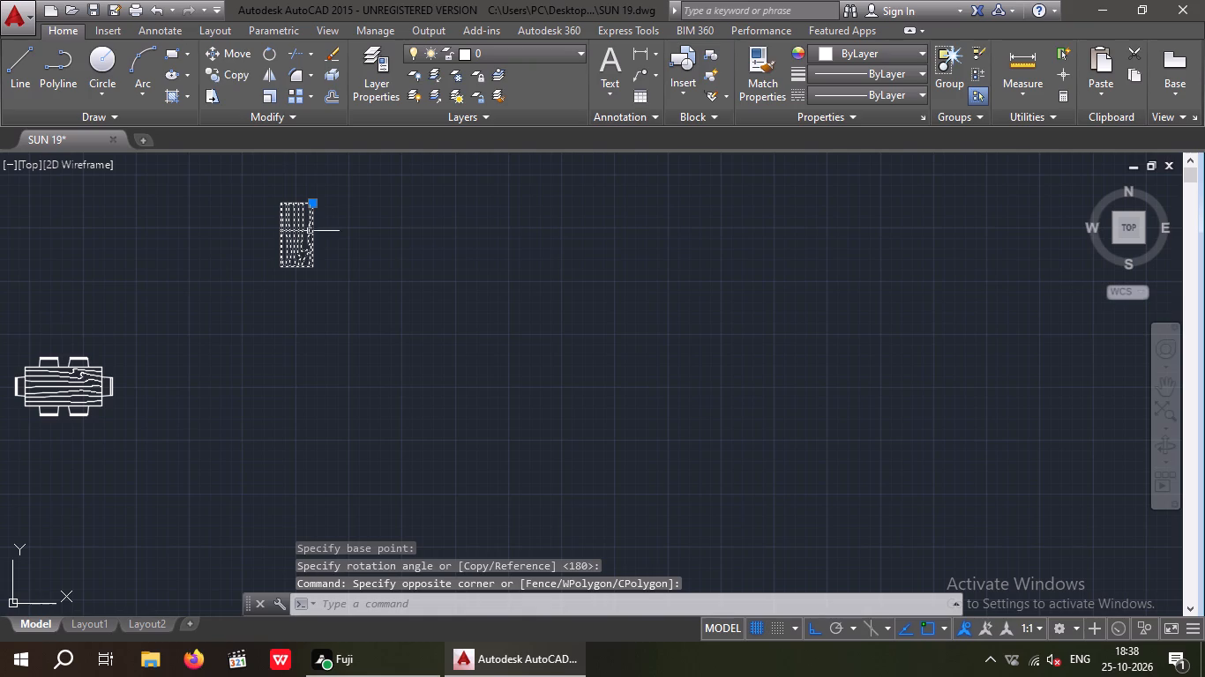
{"action": "left_click", "coordinate": [233, 57]}
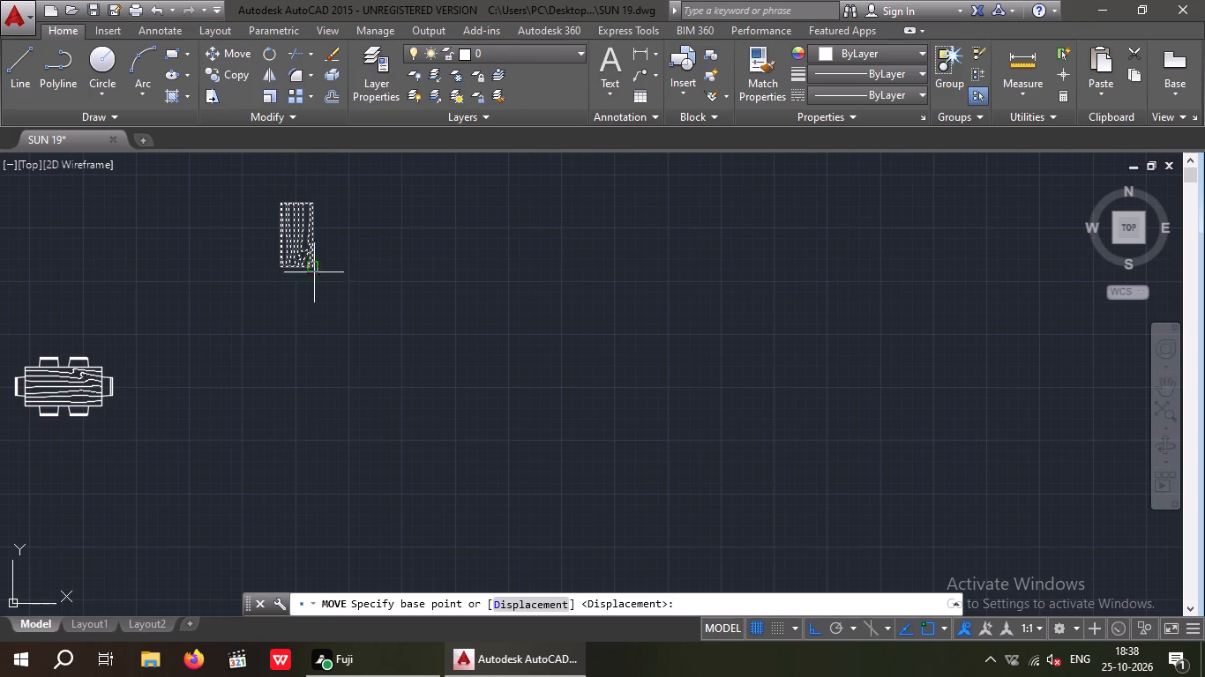
{"action": "scroll", "coordinate": [303, 221], "scroll_direction": "up", "scroll_amount": 3}
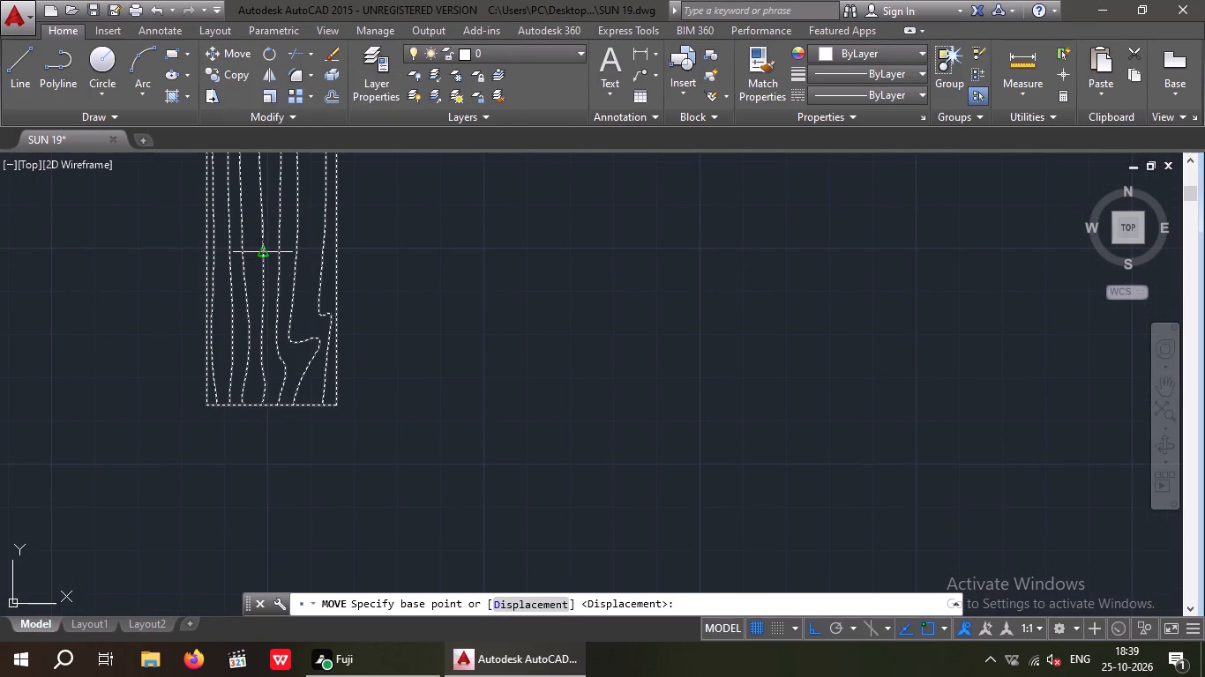
{"action": "left_click", "coordinate": [266, 251]}
{"action": "scroll", "coordinate": [292, 262], "scroll_direction": "down", "scroll_amount": 3}
{"action": "middle_click", "coordinate": [410, 301]}
{"action": "scroll", "coordinate": [410, 302], "scroll_direction": "down", "scroll_amount": 1}
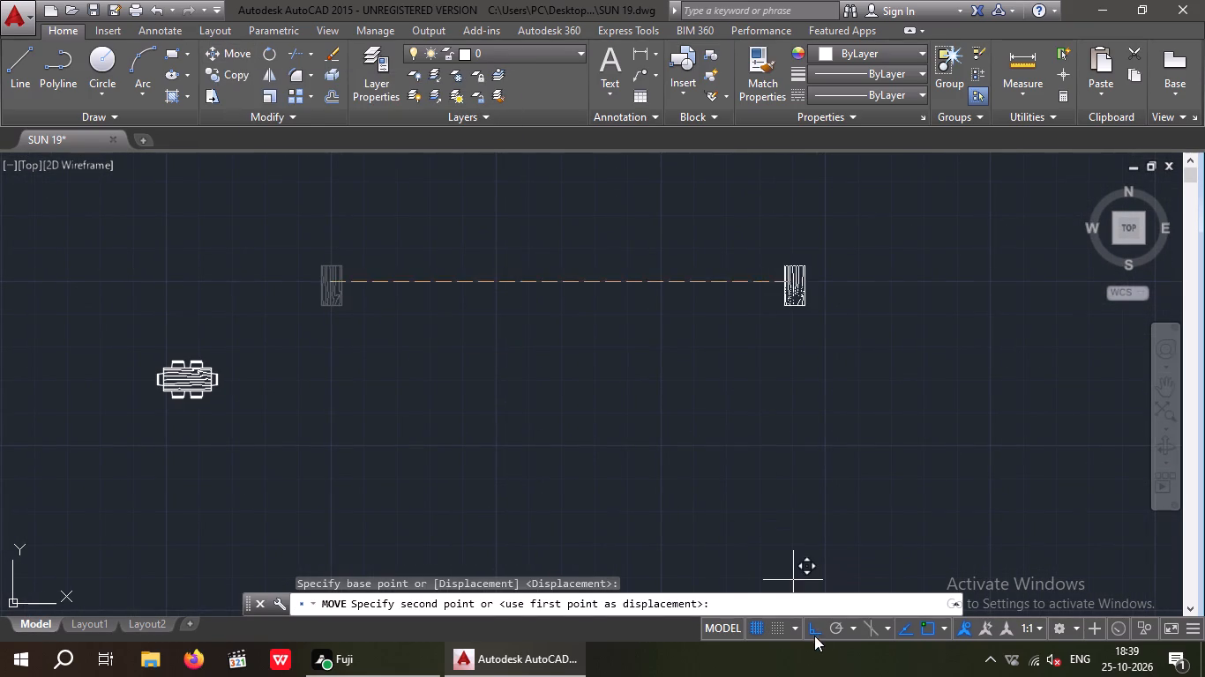
{"action": "left_click_drag", "start_coordinate": [812, 636], "coordinate": [803, 627]}
{"action": "middle_click_drag", "start_coordinate": [729, 401], "coordinate": [408, 335]}
{"action": "scroll", "coordinate": [384, 288], "scroll_direction": "down", "scroll_amount": 3}
{"action": "scroll", "coordinate": [516, 380], "scroll_direction": "up", "scroll_amount": 4}
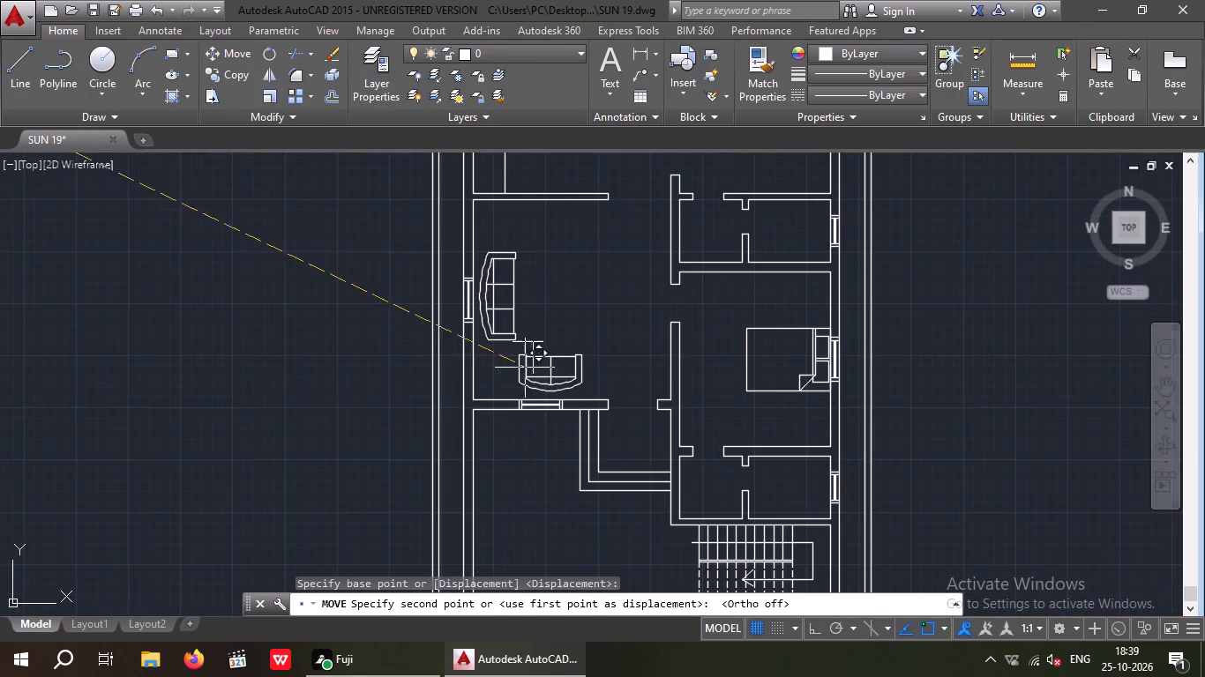
{"action": "scroll", "coordinate": [543, 307], "scroll_direction": "up", "scroll_amount": 2}
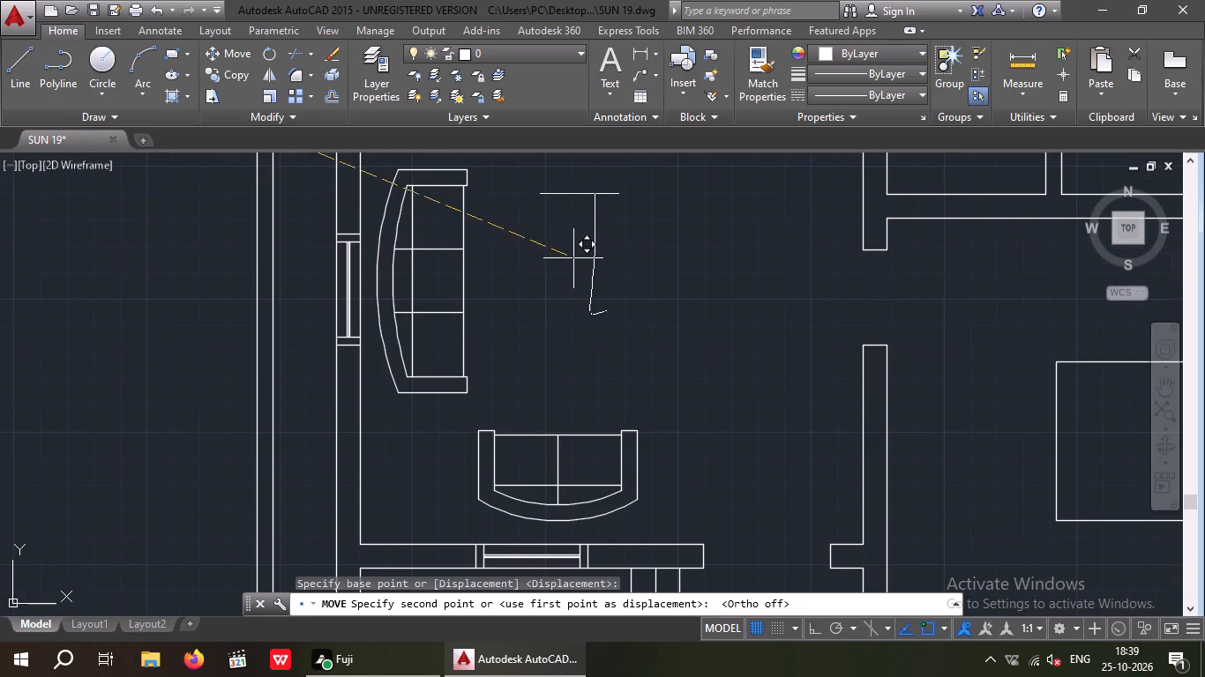
{"action": "left_click", "coordinate": [569, 254]}
{"action": "key", "text": "Escape"}
Open the Tool Palettes with the lower right-hand rooms' doorways in view.
{"action": "scroll", "coordinate": [573, 283], "scroll_direction": "down", "scroll_amount": 2}
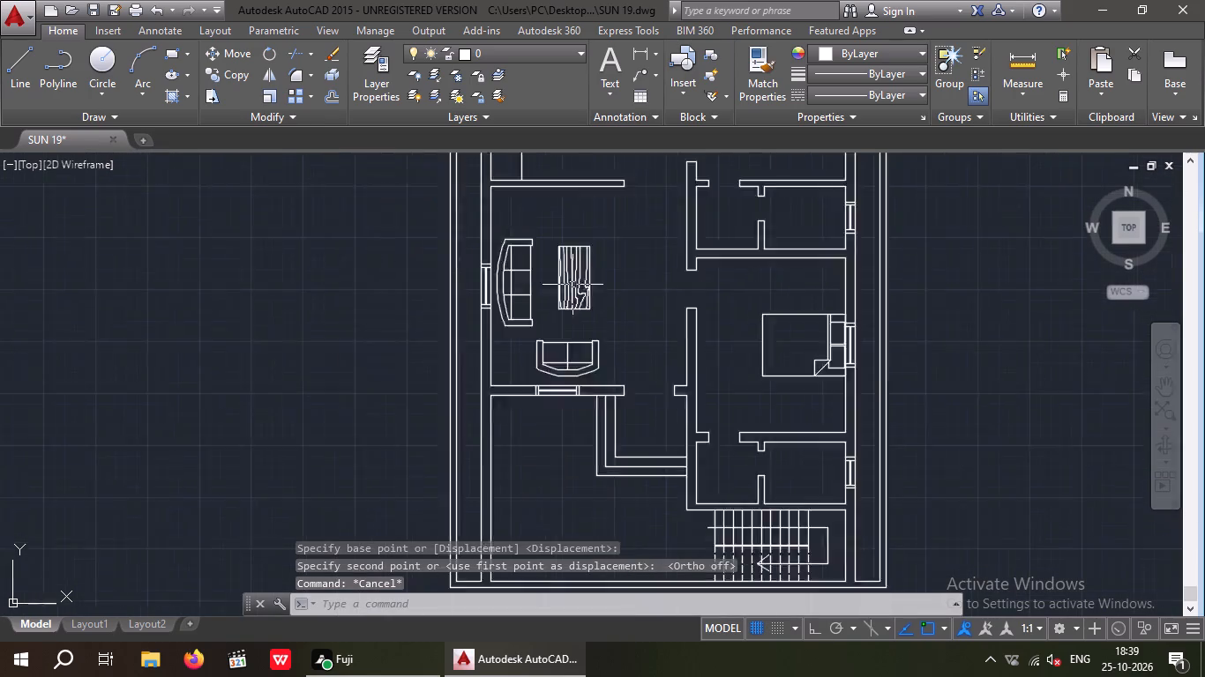
{"action": "scroll", "coordinate": [573, 286], "scroll_direction": "down", "scroll_amount": 1}
{"action": "middle_click_drag", "start_coordinate": [580, 315], "coordinate": [423, 383]}
{"action": "middle_click_drag", "start_coordinate": [471, 358], "coordinate": [452, 368]}
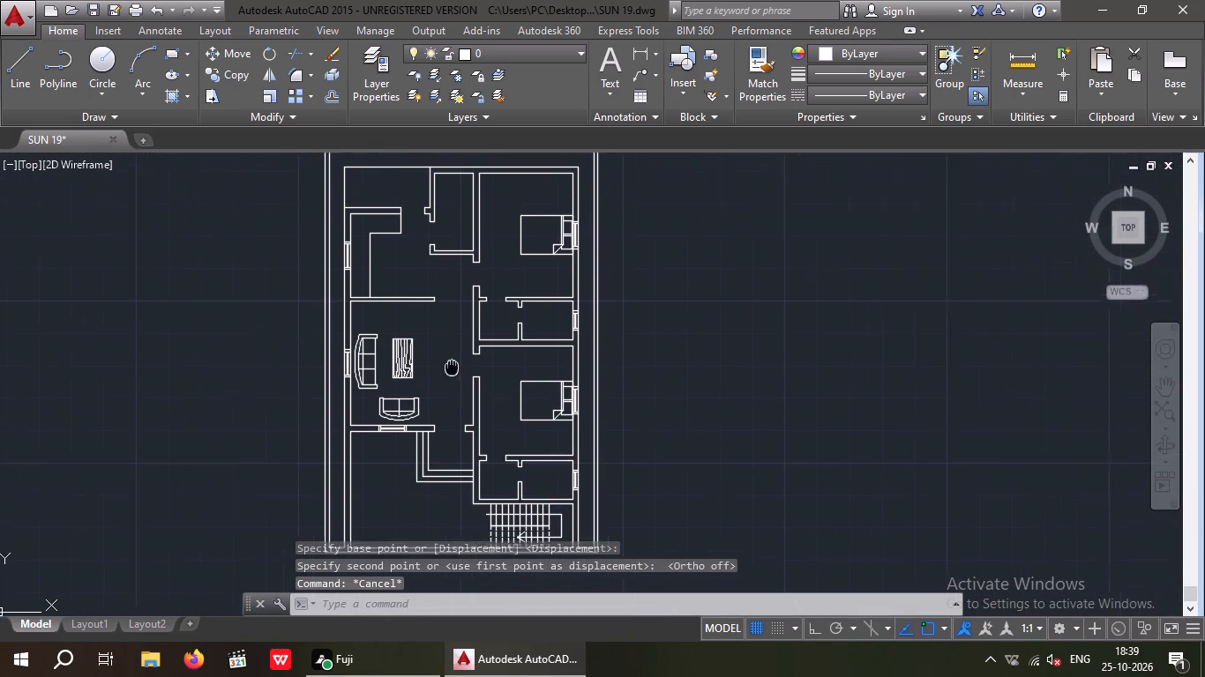
{"action": "middle_click_drag", "start_coordinate": [452, 368], "coordinate": [386, 353]}
{"action": "key", "text": "Escape"}
{"action": "key", "text": "Escape"}
{"action": "middle_click_drag", "start_coordinate": [365, 428], "coordinate": [352, 391]}
{"action": "scroll", "coordinate": [353, 408], "scroll_direction": "down", "scroll_amount": 1}
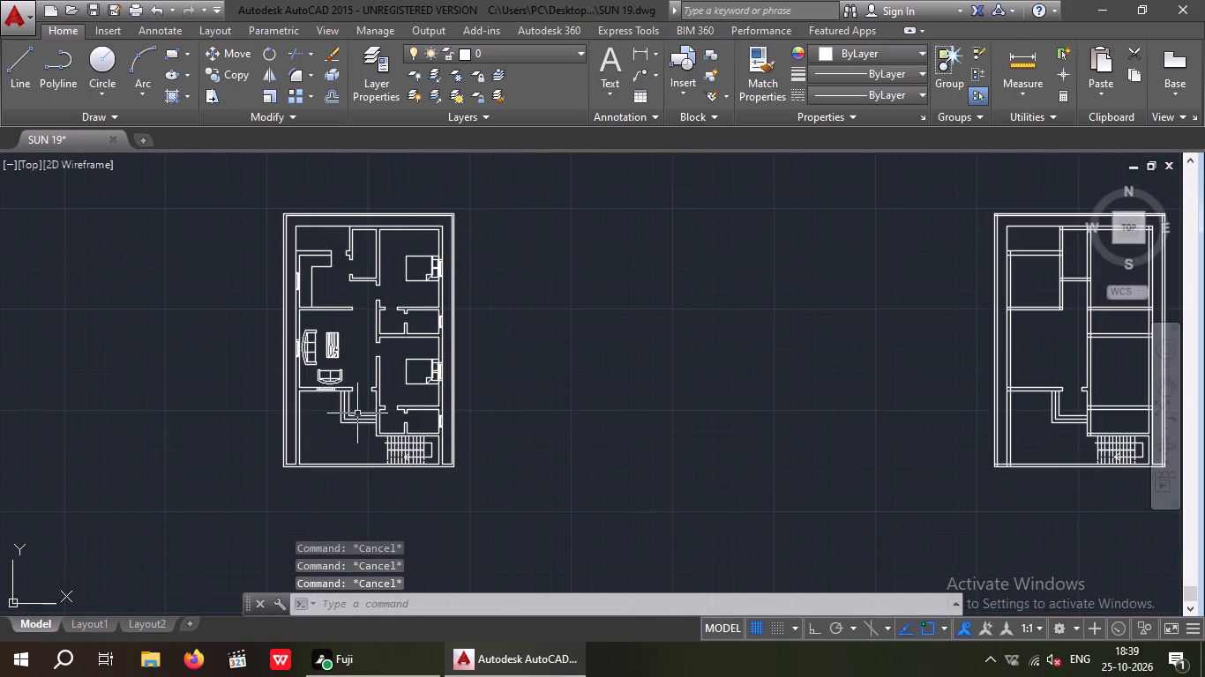
{"action": "scroll", "coordinate": [358, 411], "scroll_direction": "up", "scroll_amount": 3}
{"action": "middle_click_drag", "start_coordinate": [366, 428], "coordinate": [363, 471]}
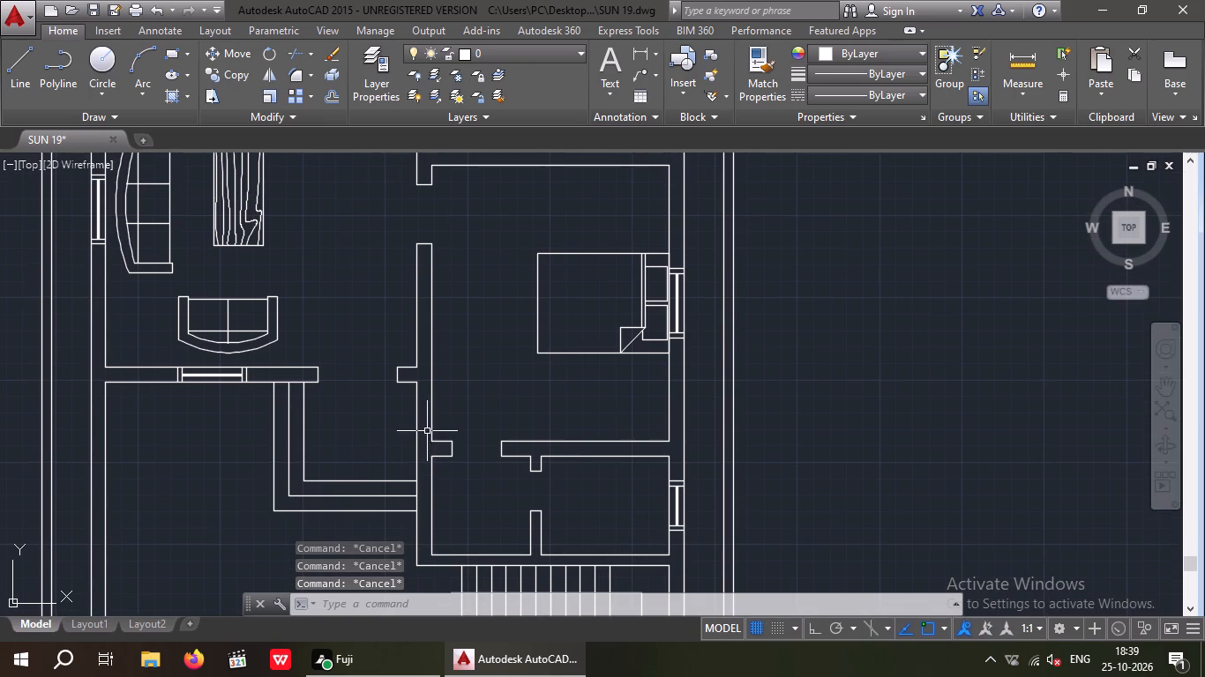
{"action": "key", "text": "t"}
{"action": "key", "text": "p"}
{"action": "key", "text": "Return"}
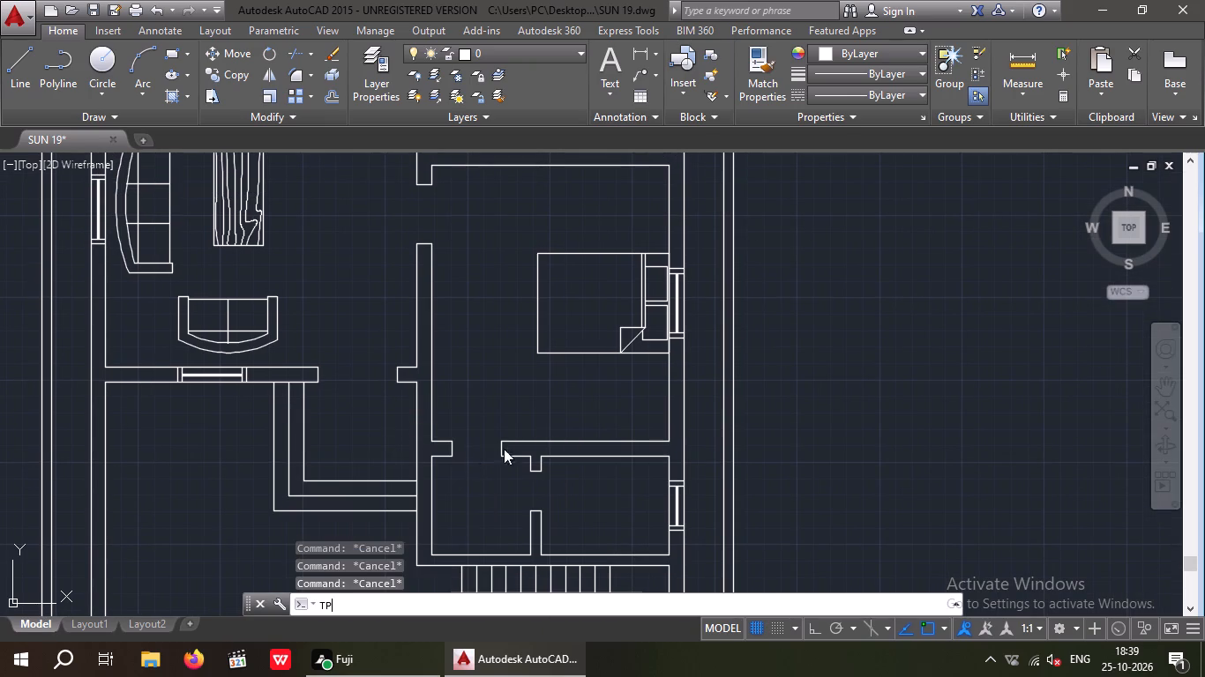
Insert a Door - Imperial block from the tool palette in the empty space left of the floor plan, and close the palette.
{"action": "left_click", "coordinate": [772, 148]}
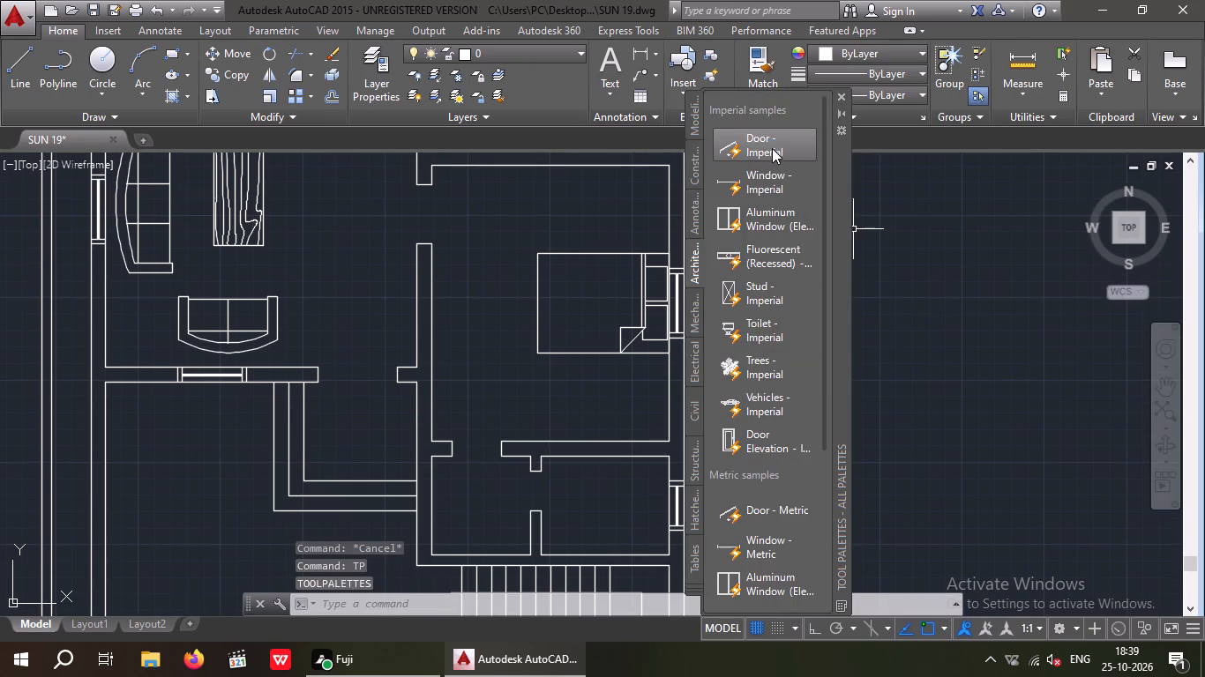
{"action": "middle_click_drag", "start_coordinate": [324, 367], "coordinate": [633, 411]}
{"action": "scroll", "coordinate": [635, 421], "scroll_direction": "down", "scroll_amount": 2}
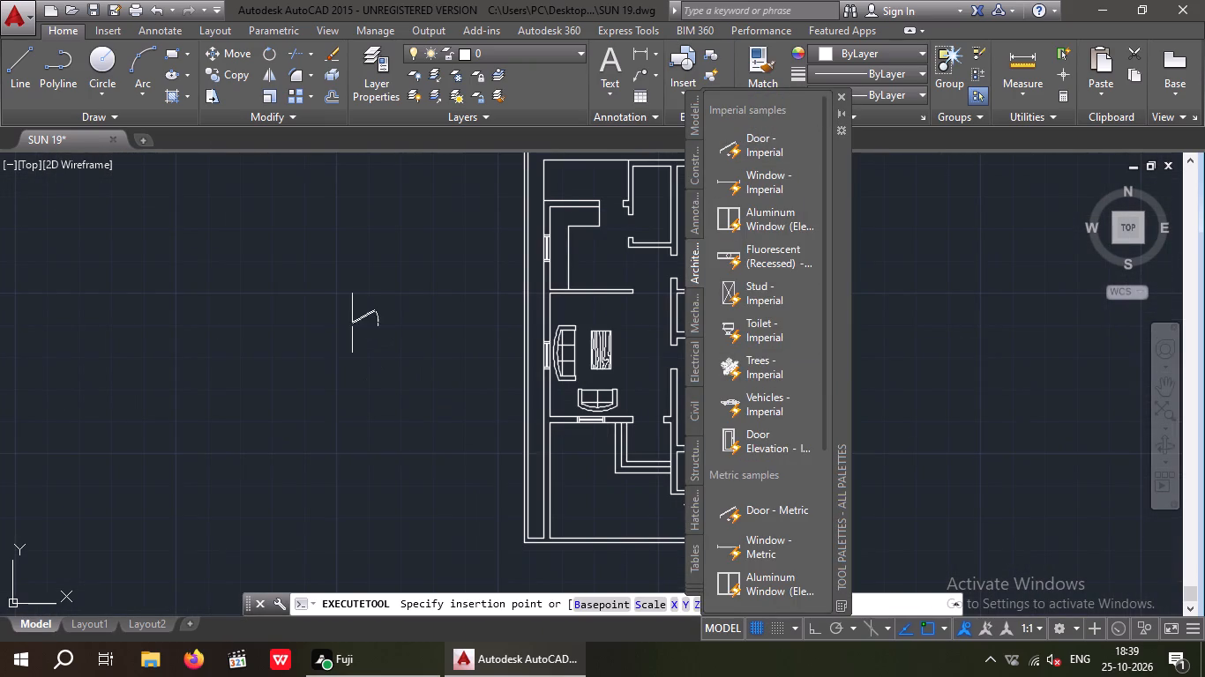
{"action": "left_click", "coordinate": [349, 308]}
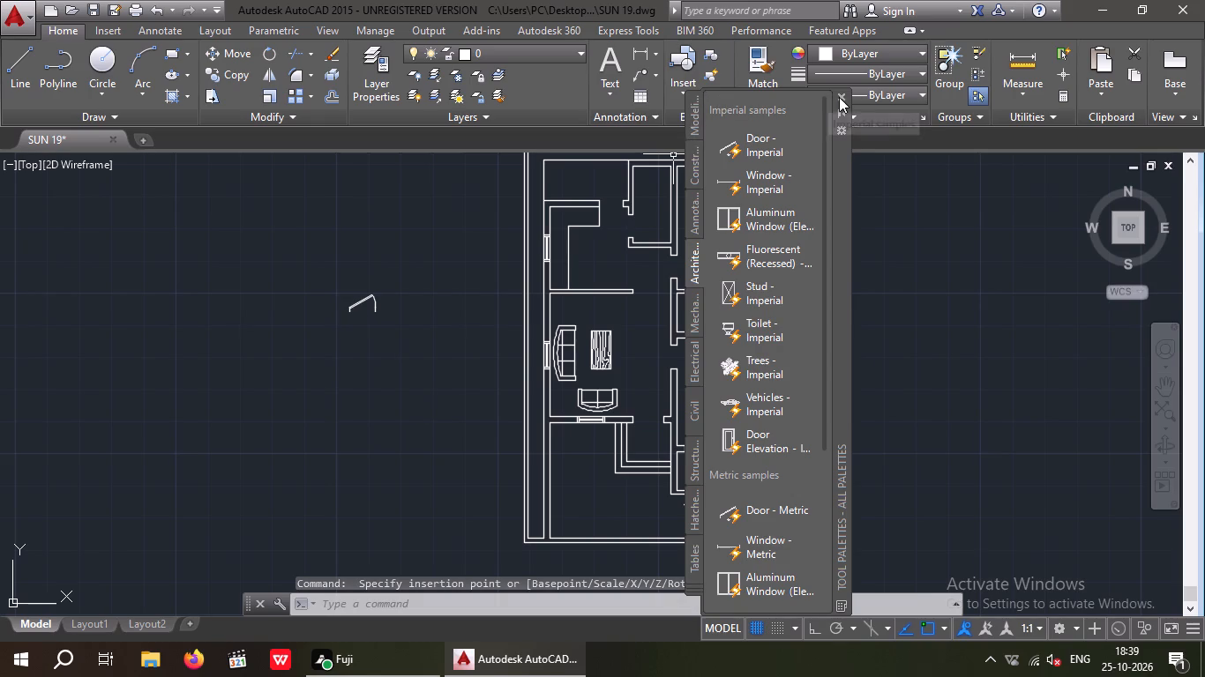
{"action": "left_click", "coordinate": [839, 96]}
Set the loose door block's opening angle to Open 90º and flip it so that it is hinged on the opposite side.
{"action": "scroll", "coordinate": [363, 303], "scroll_direction": "up", "scroll_amount": 3}
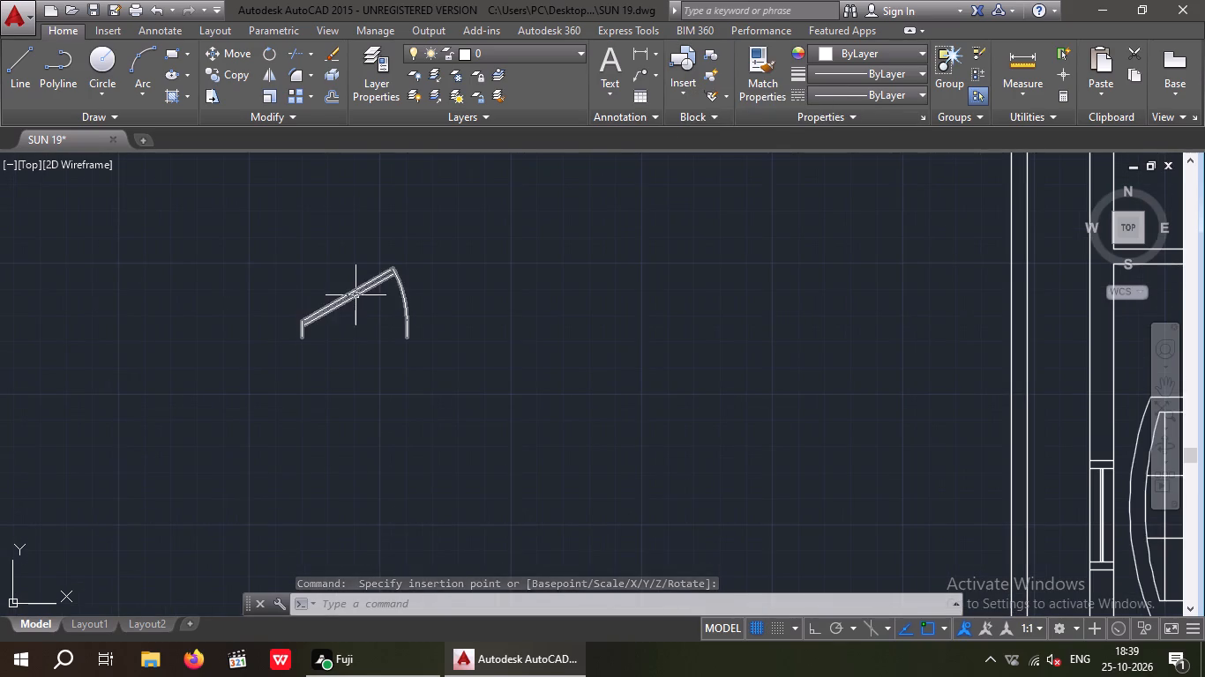
{"action": "left_click", "coordinate": [356, 294]}
{"action": "left_click", "coordinate": [287, 285]}
{"action": "left_click", "coordinate": [337, 361]}
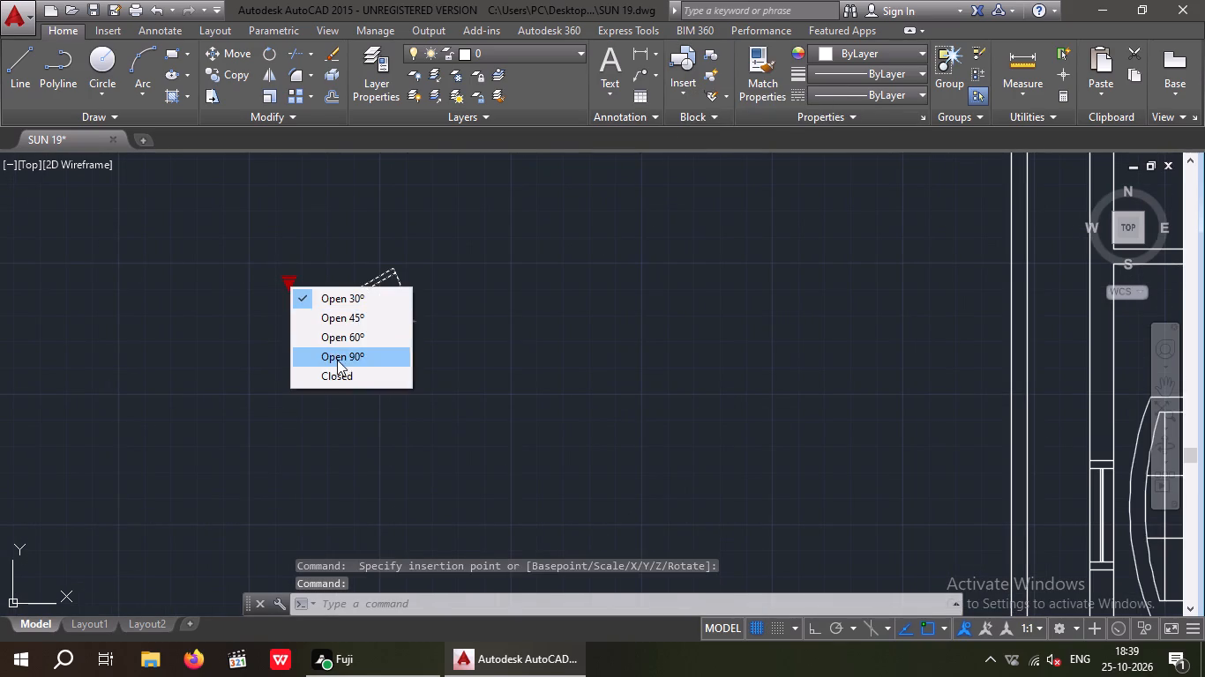
{"action": "scroll", "coordinate": [338, 350], "scroll_direction": "down", "scroll_amount": 4}
{"action": "scroll", "coordinate": [354, 347], "scroll_direction": "up", "scroll_amount": 4}
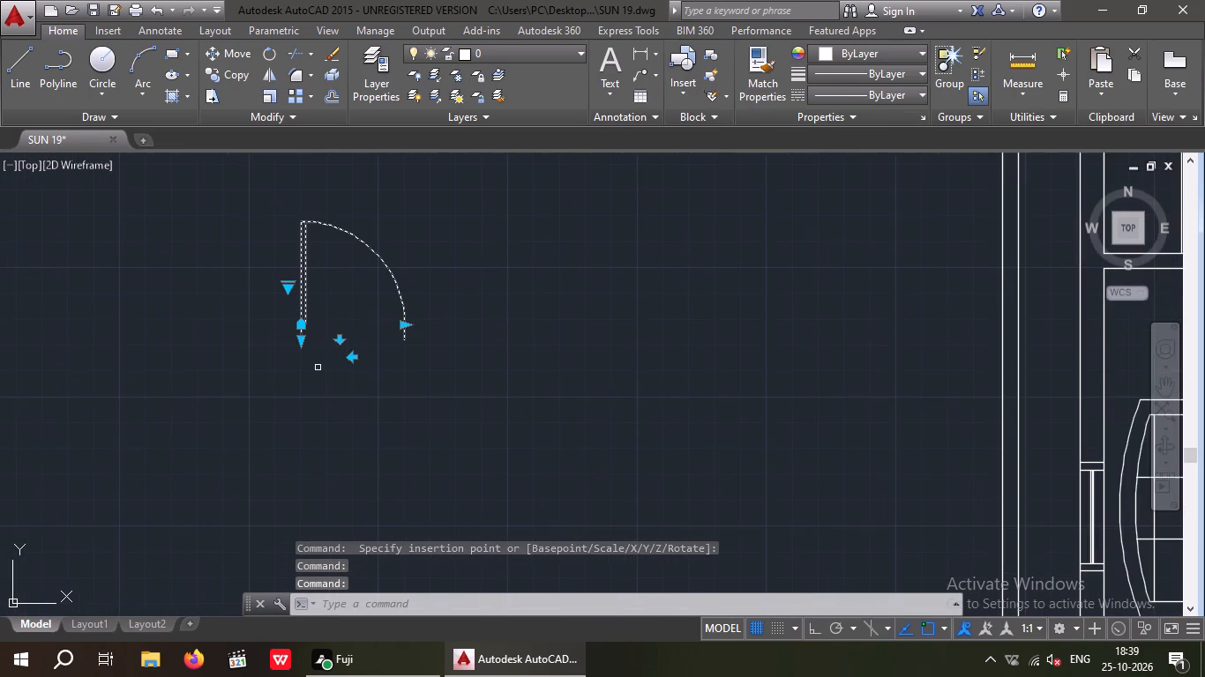
{"action": "left_click", "coordinate": [349, 358]}
Copy the door by its hinge-side end point to the lower jamb corner of the doorway beside the kitchen counter.
{"action": "scroll", "coordinate": [375, 360], "scroll_direction": "down", "scroll_amount": 2}
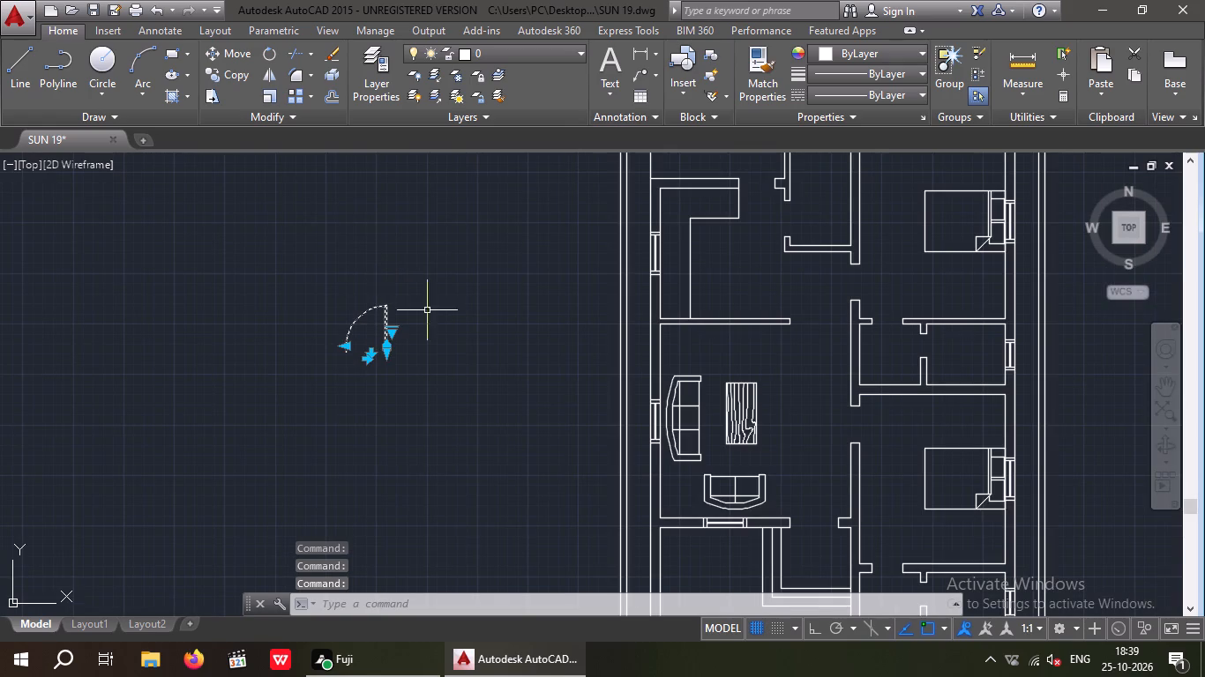
{"action": "left_click", "coordinate": [234, 76]}
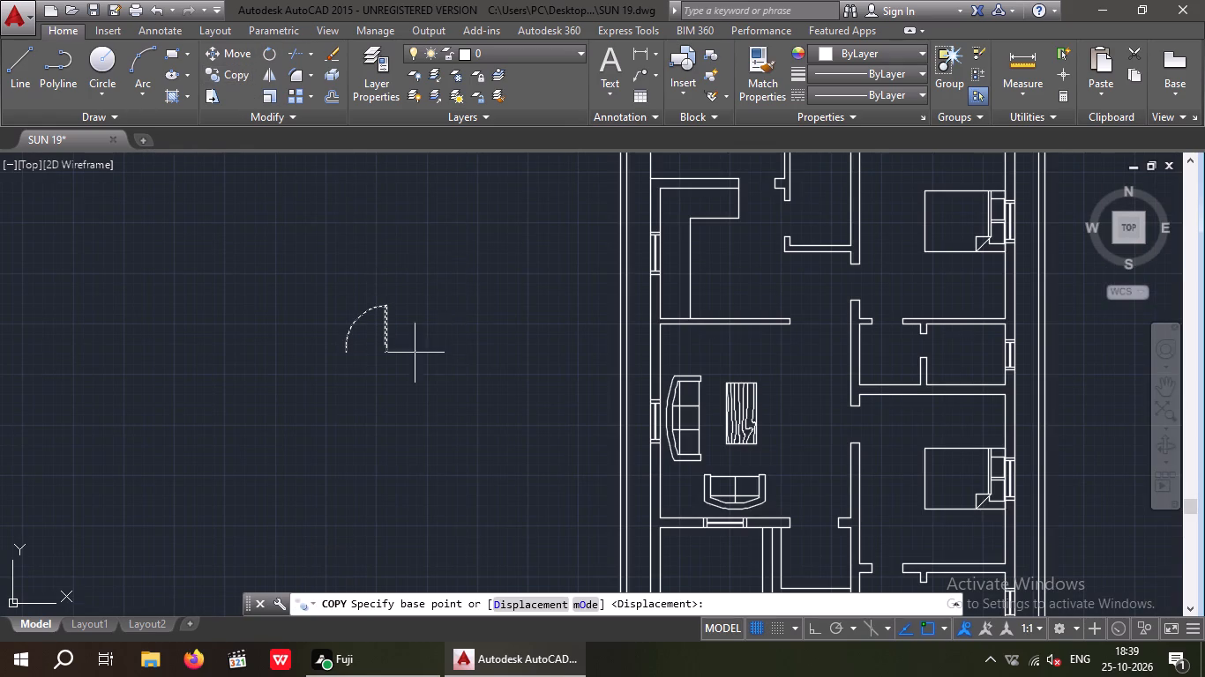
{"action": "scroll", "coordinate": [407, 360], "scroll_direction": "up", "scroll_amount": 2}
{"action": "left_click", "coordinate": [352, 341]}
{"action": "scroll", "coordinate": [414, 331], "scroll_direction": "down", "scroll_amount": 4}
{"action": "middle_click_drag", "start_coordinate": [503, 368], "coordinate": [393, 470]}
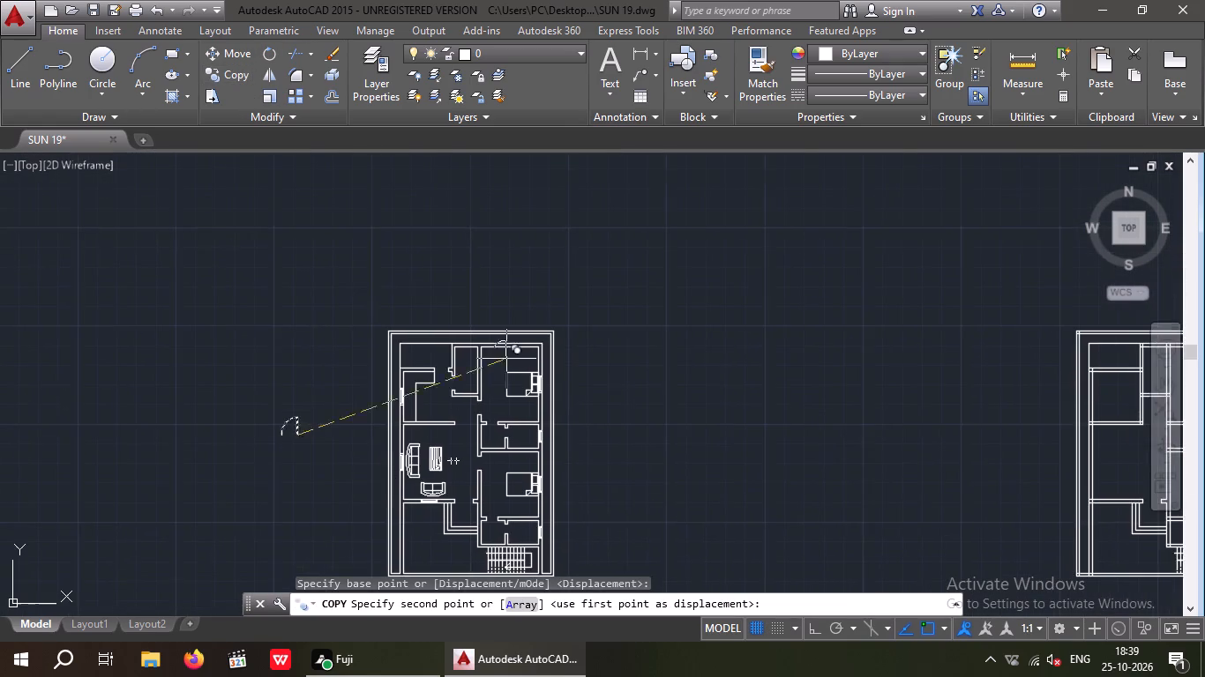
{"action": "scroll", "coordinate": [418, 370], "scroll_direction": "up", "scroll_amount": 4}
{"action": "scroll", "coordinate": [582, 365], "scroll_direction": "up", "scroll_amount": 3}
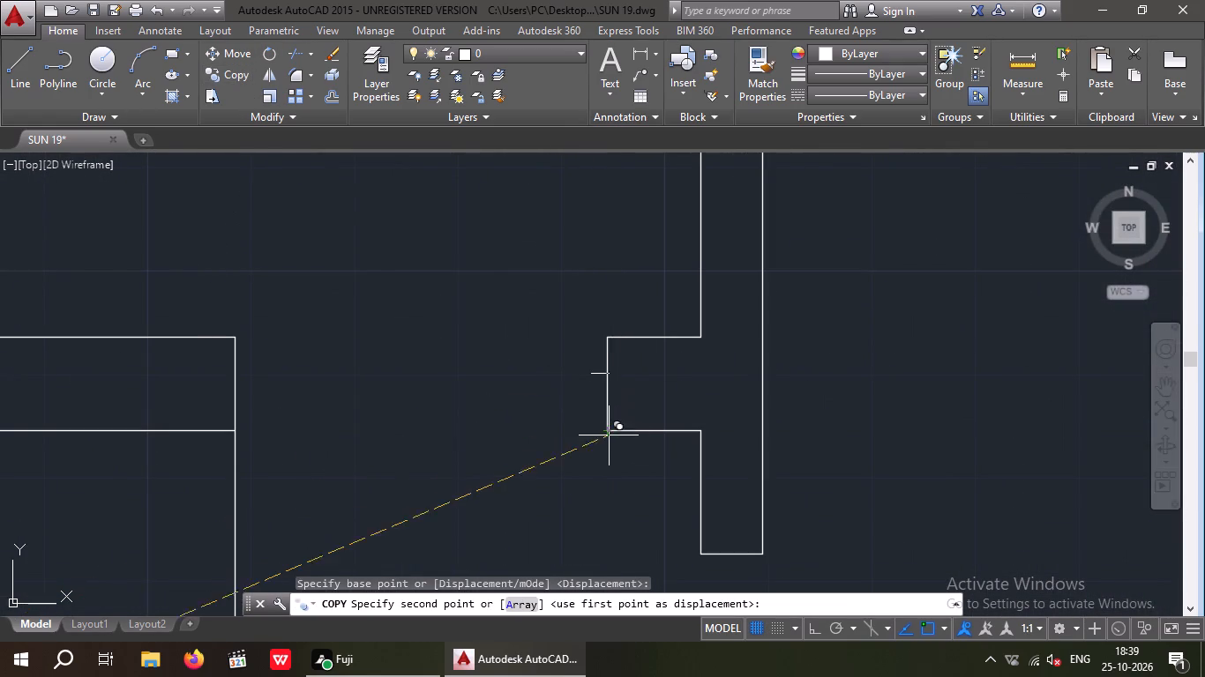
{"action": "left_click_drag", "start_coordinate": [609, 435], "coordinate": [560, 452]}
{"action": "scroll", "coordinate": [516, 399], "scroll_direction": "down", "scroll_amount": 7}
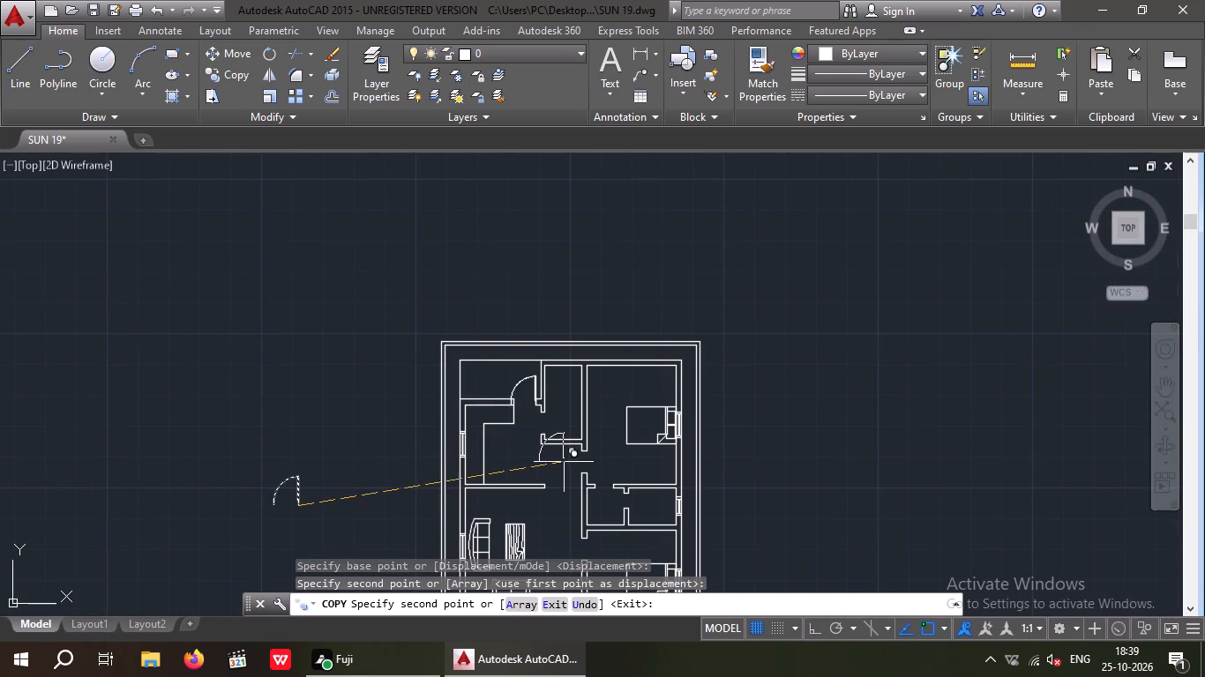
{"action": "middle_click_drag", "start_coordinate": [544, 465], "coordinate": [426, 398]}
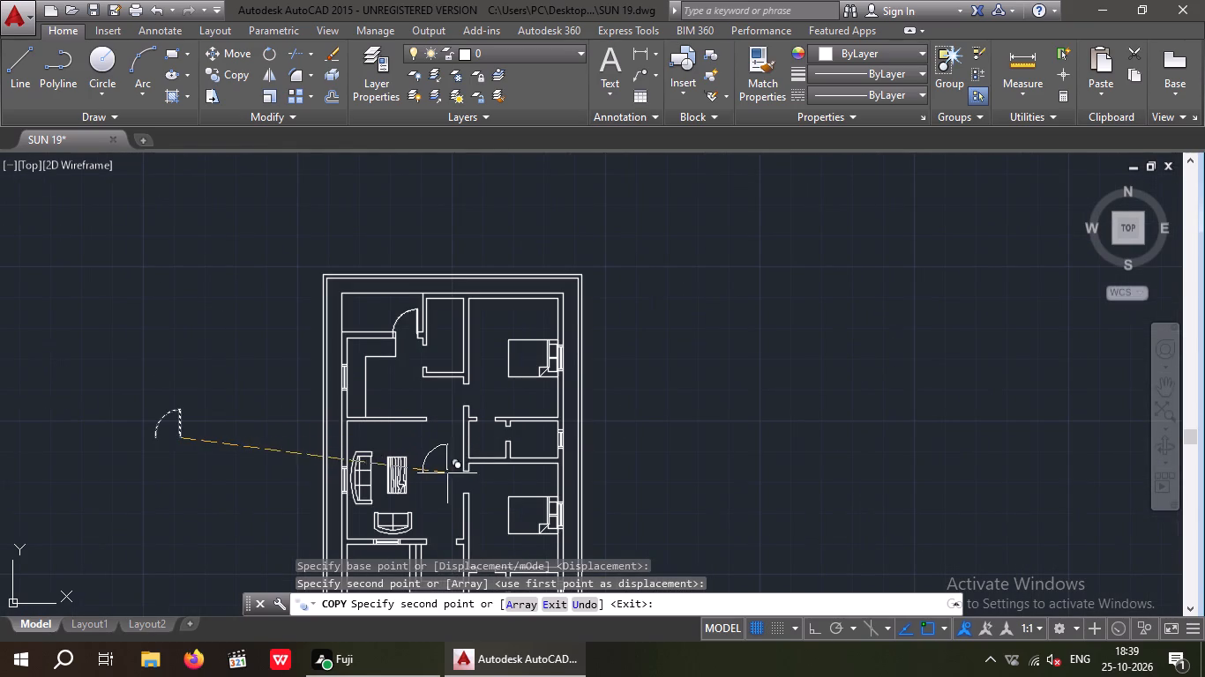
{"action": "middle_click_drag", "start_coordinate": [445, 466], "coordinate": [381, 381]}
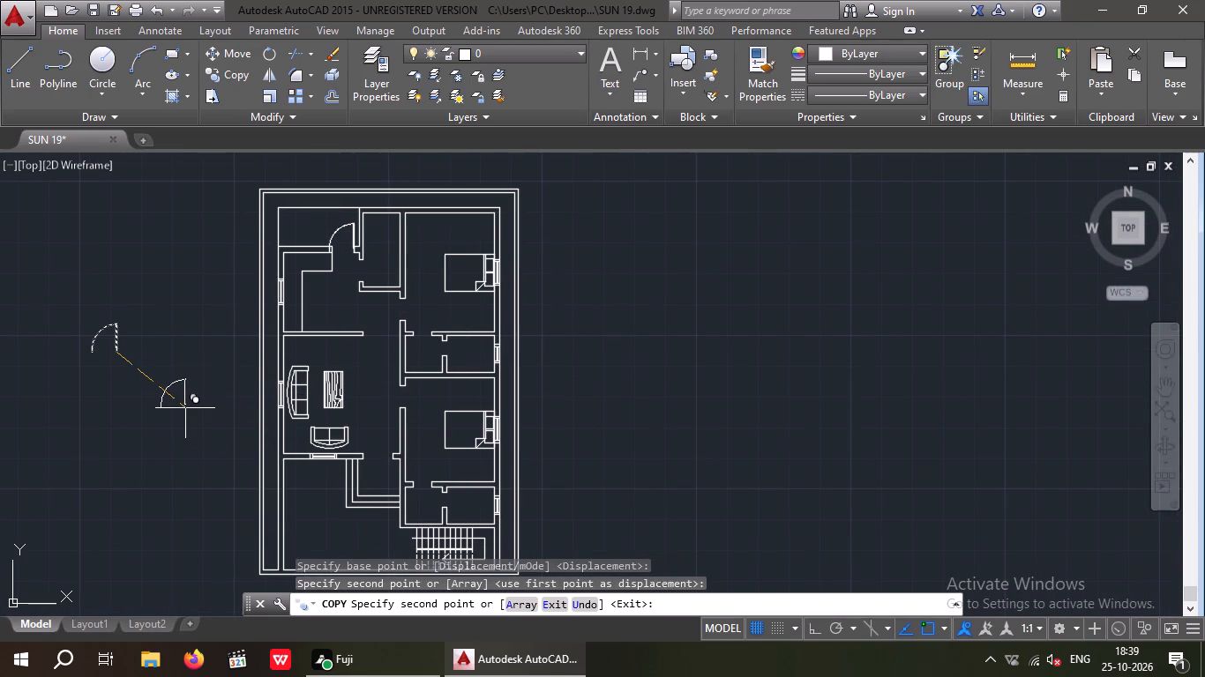
{"action": "key", "text": "Escape"}
With Ortho on, rotate the loose door 90° clockwise about the upper end of its leaf so that the leaf lies horizontally.
{"action": "left_click_drag", "start_coordinate": [139, 301], "coordinate": [112, 348]}
{"action": "left_click", "coordinate": [88, 361]}
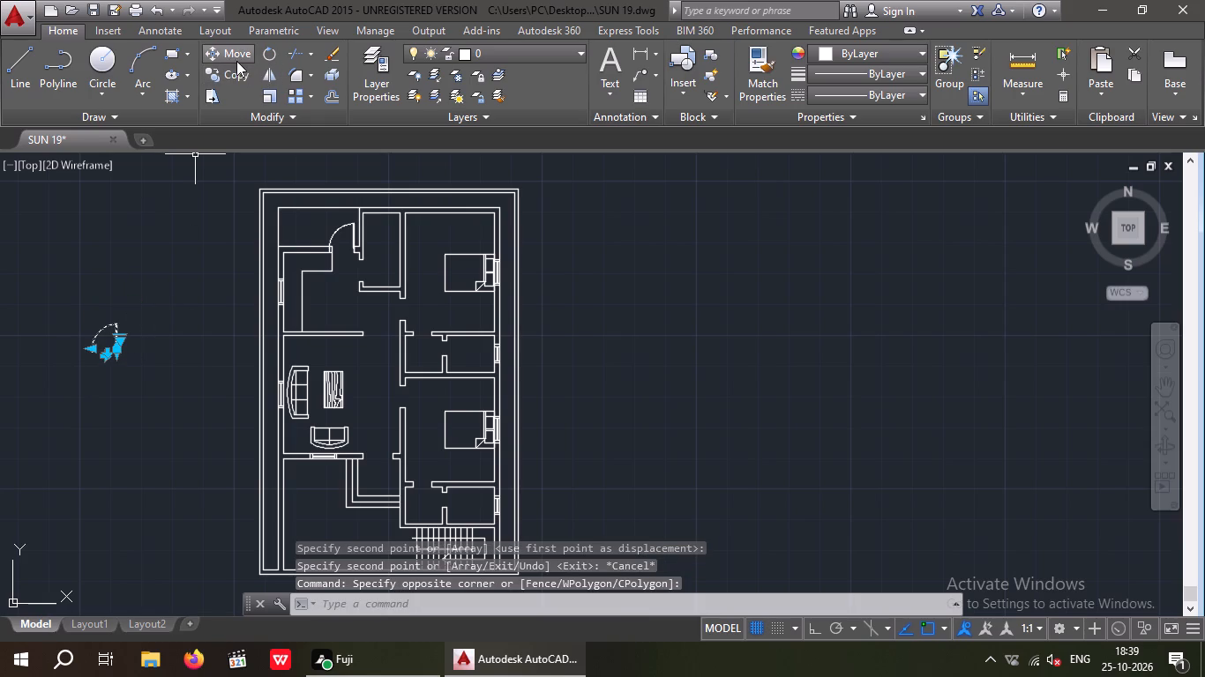
{"action": "left_click", "coordinate": [273, 55]}
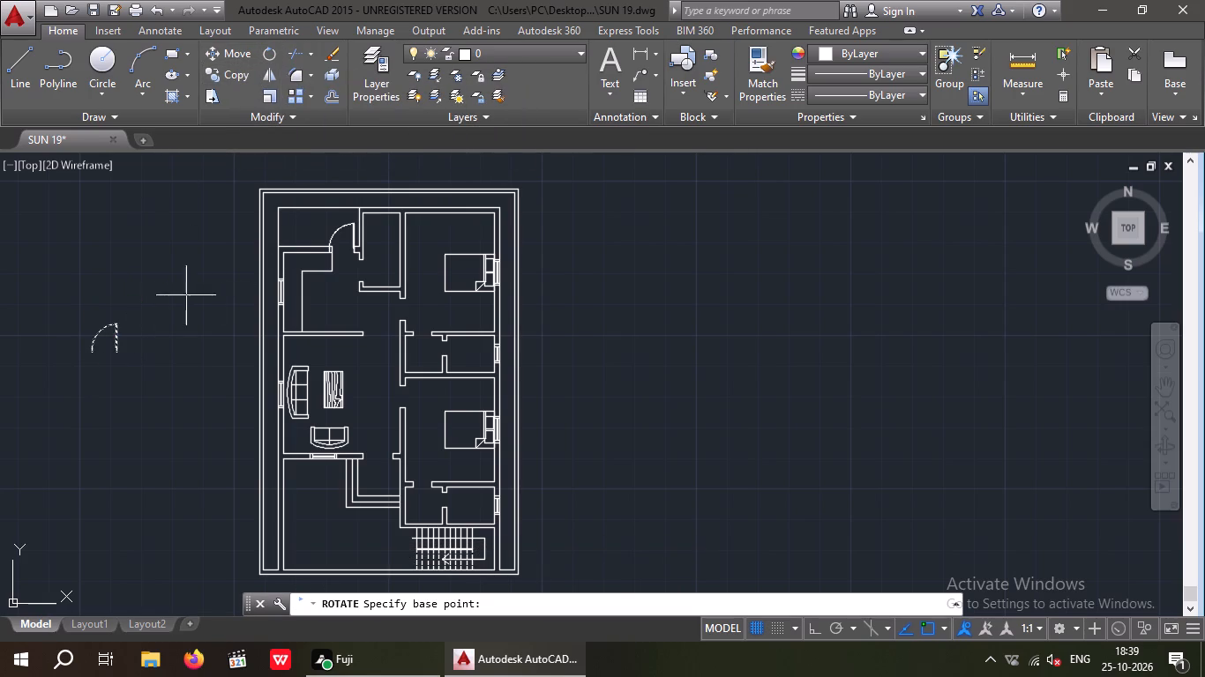
{"action": "left_click", "coordinate": [118, 316]}
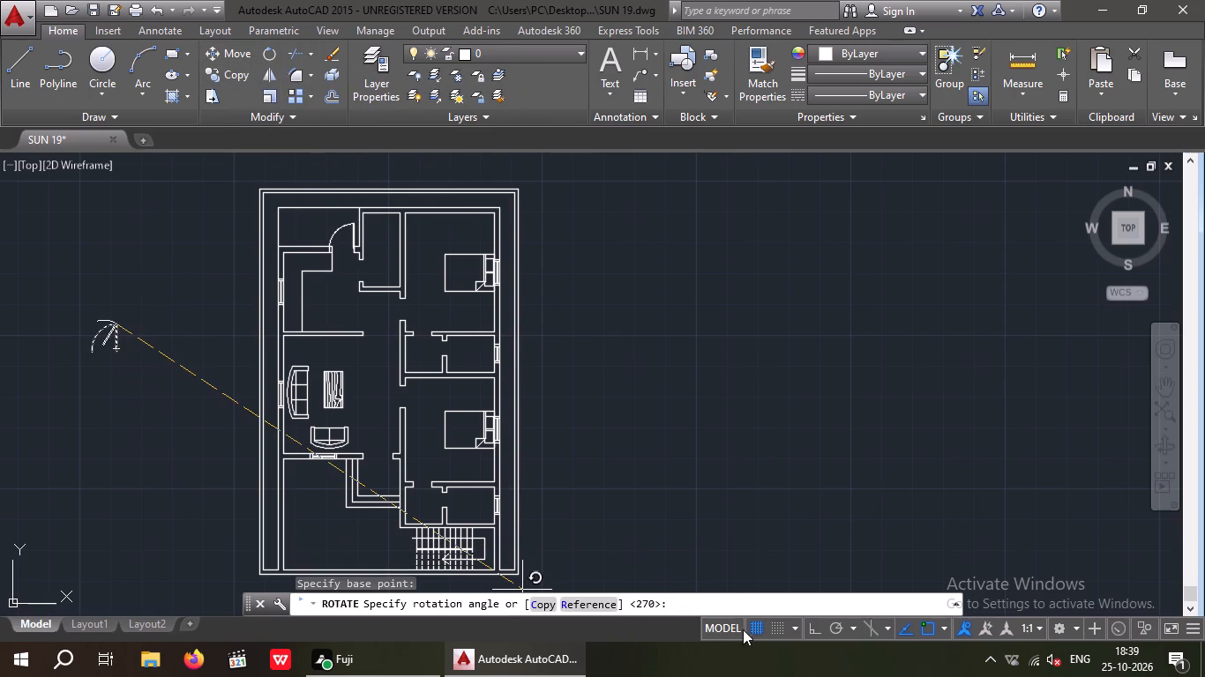
{"action": "left_click_drag", "start_coordinate": [819, 628], "coordinate": [786, 628]}
{"action": "left_click", "coordinate": [86, 429]}
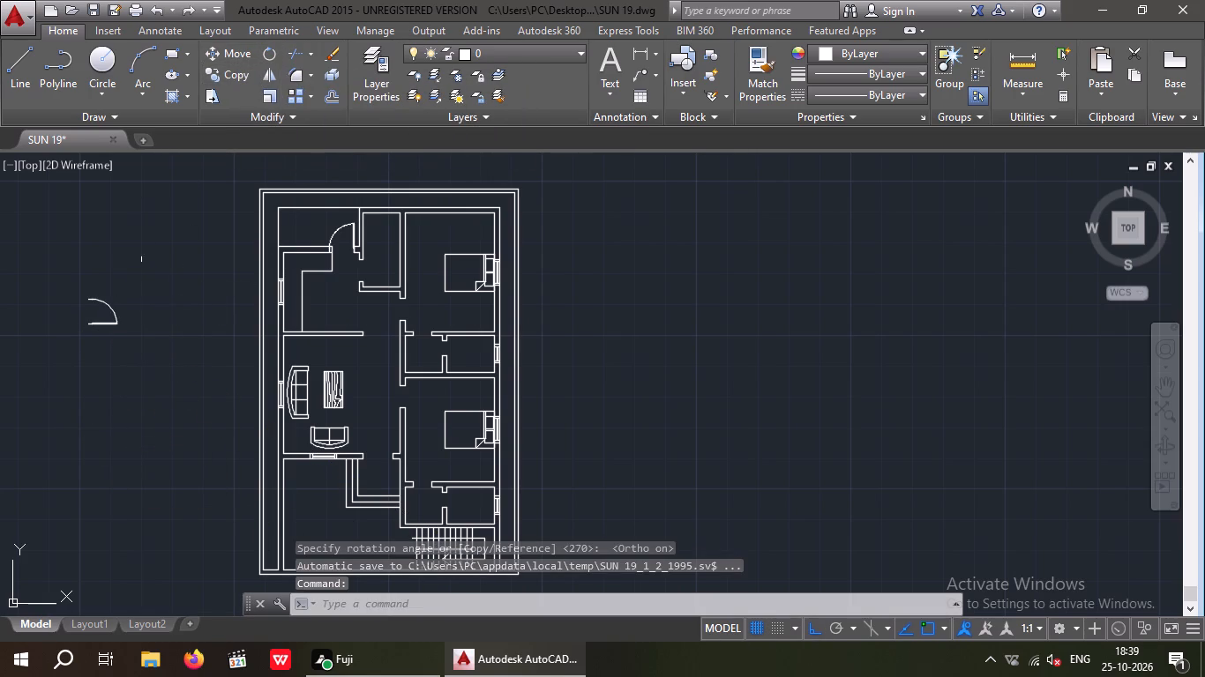
Flip the side the loose door is hung on so that its swing arc lies below the leaf.
{"action": "left_click", "coordinate": [143, 255]}
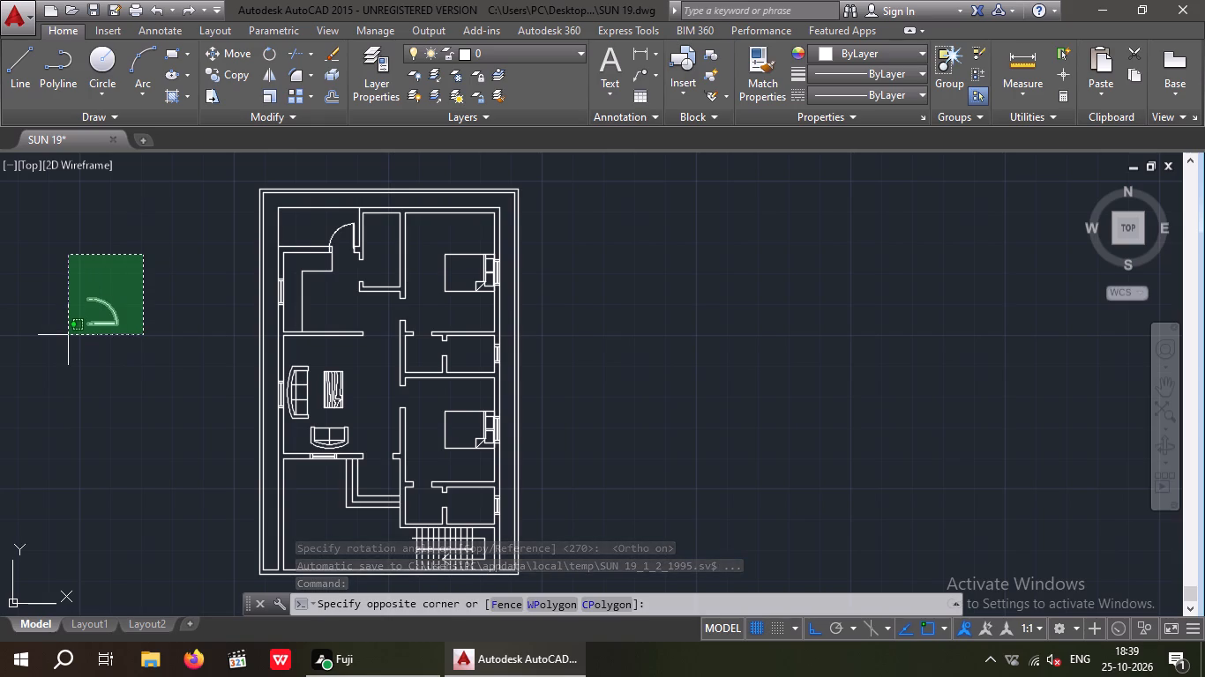
{"action": "left_click", "coordinate": [126, 360]}
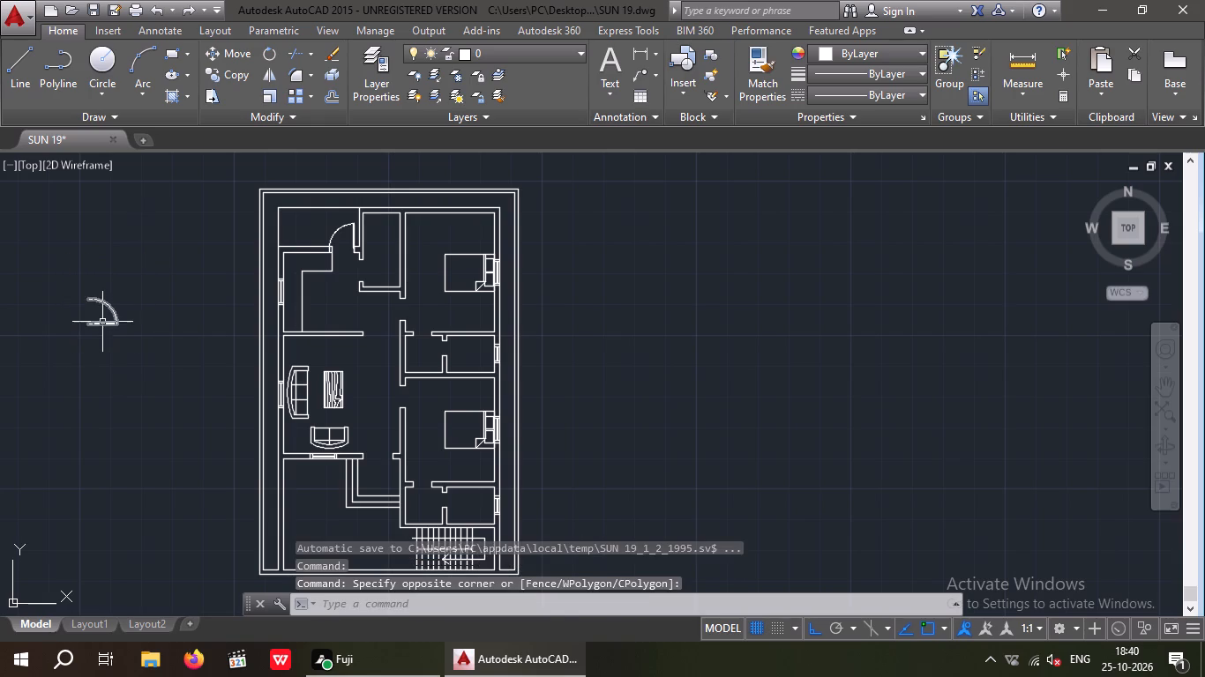
{"action": "left_click", "coordinate": [102, 322]}
{"action": "scroll", "coordinate": [91, 312], "scroll_direction": "up", "scroll_amount": 3}
{"action": "left_click", "coordinate": [64, 317]}
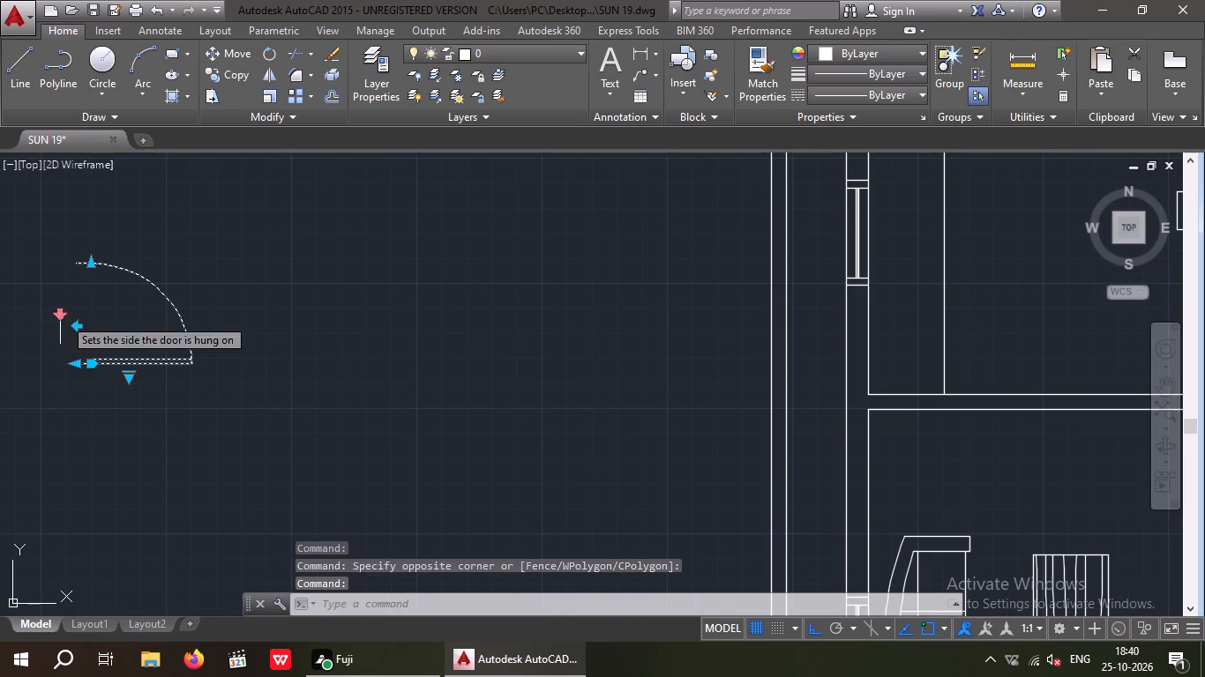
With Ortho off, copy the flipped door by its hinge-side end to the upper jamb corners of both right-hand bedrooms' doorways.
{"action": "left_click", "coordinate": [240, 72]}
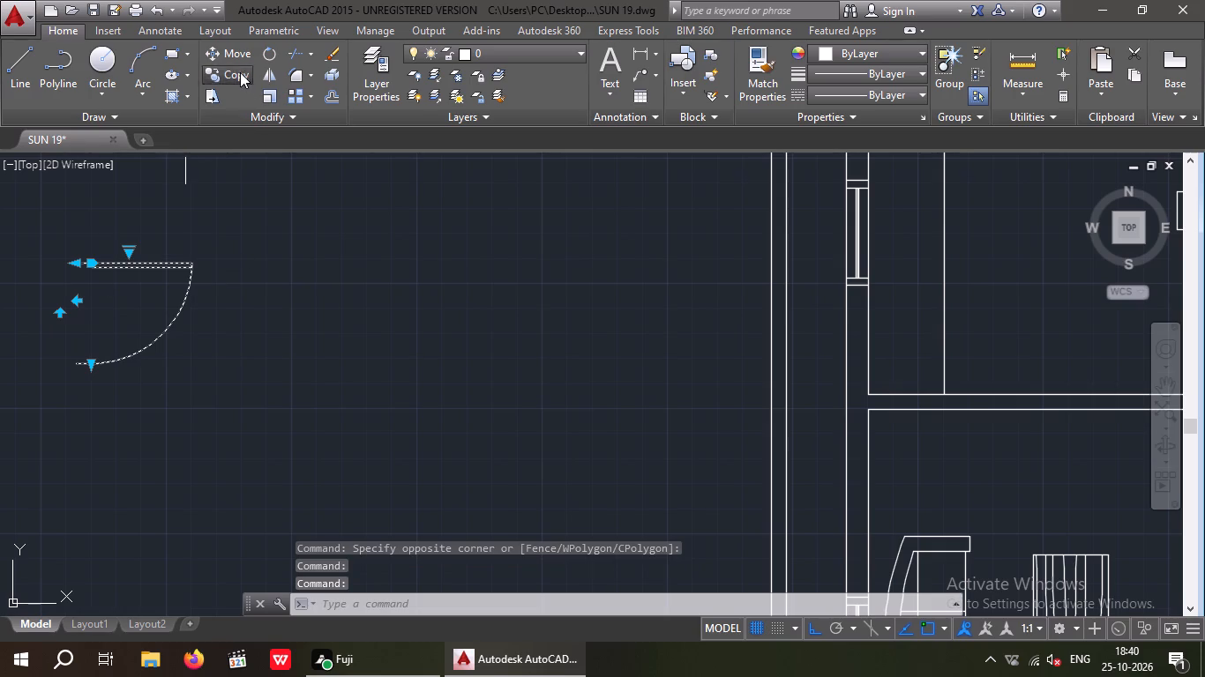
{"action": "left_click", "coordinate": [78, 262]}
{"action": "scroll", "coordinate": [198, 305], "scroll_direction": "down", "scroll_amount": 1}
{"action": "middle_click_drag", "start_coordinate": [334, 322], "coordinate": [0, 431]}
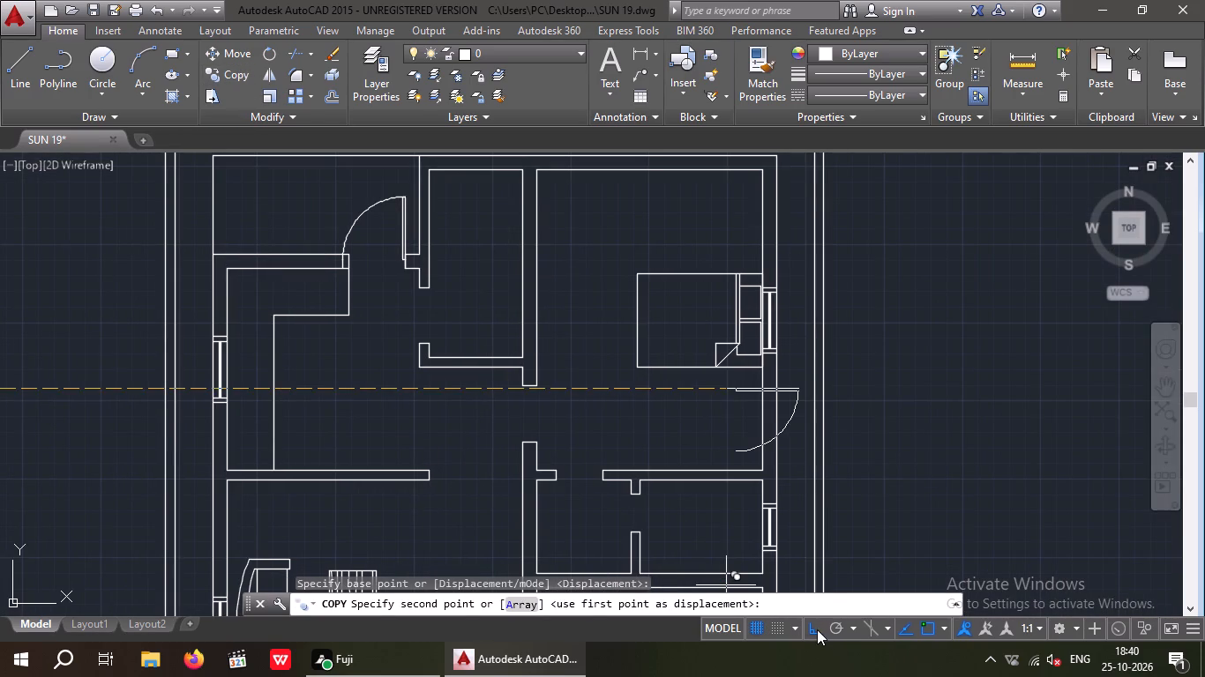
{"action": "left_click_drag", "start_coordinate": [814, 628], "coordinate": [809, 619]}
{"action": "scroll", "coordinate": [523, 358], "scroll_direction": "up", "scroll_amount": 3}
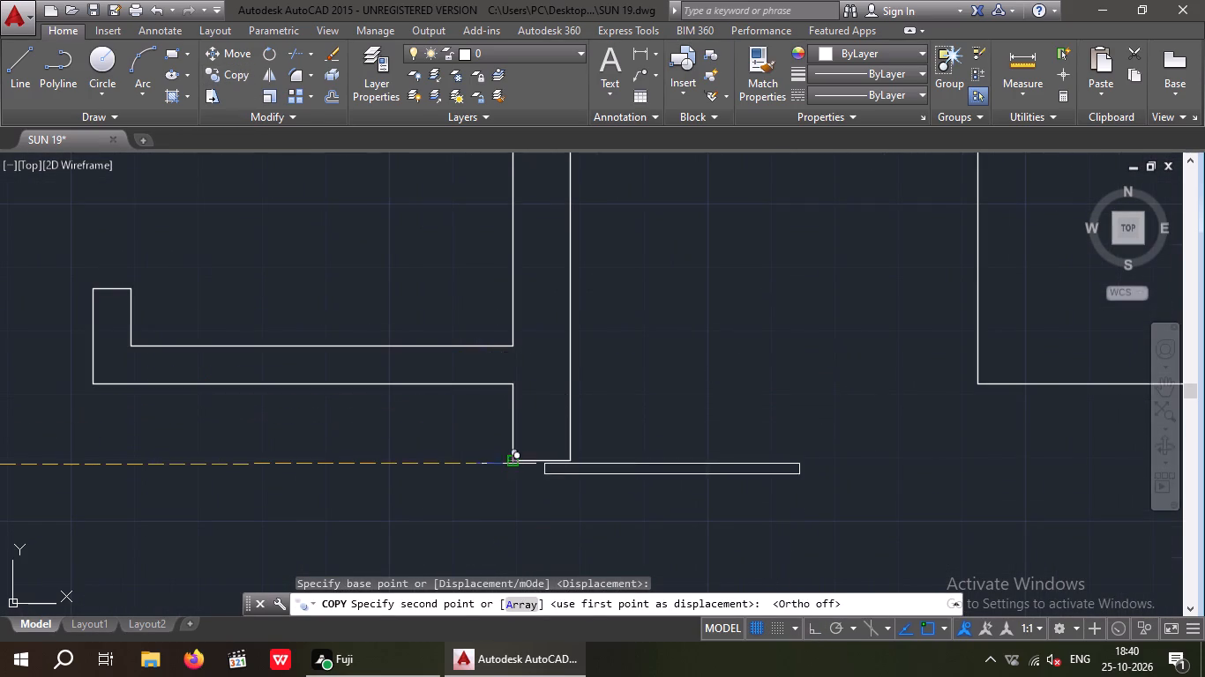
{"action": "left_click", "coordinate": [506, 464]}
{"action": "scroll", "coordinate": [586, 392], "scroll_direction": "down", "scroll_amount": 3}
{"action": "middle_click_drag", "start_coordinate": [590, 492], "coordinate": [540, 360]}
{"action": "scroll", "coordinate": [525, 361], "scroll_direction": "down", "scroll_amount": 1}
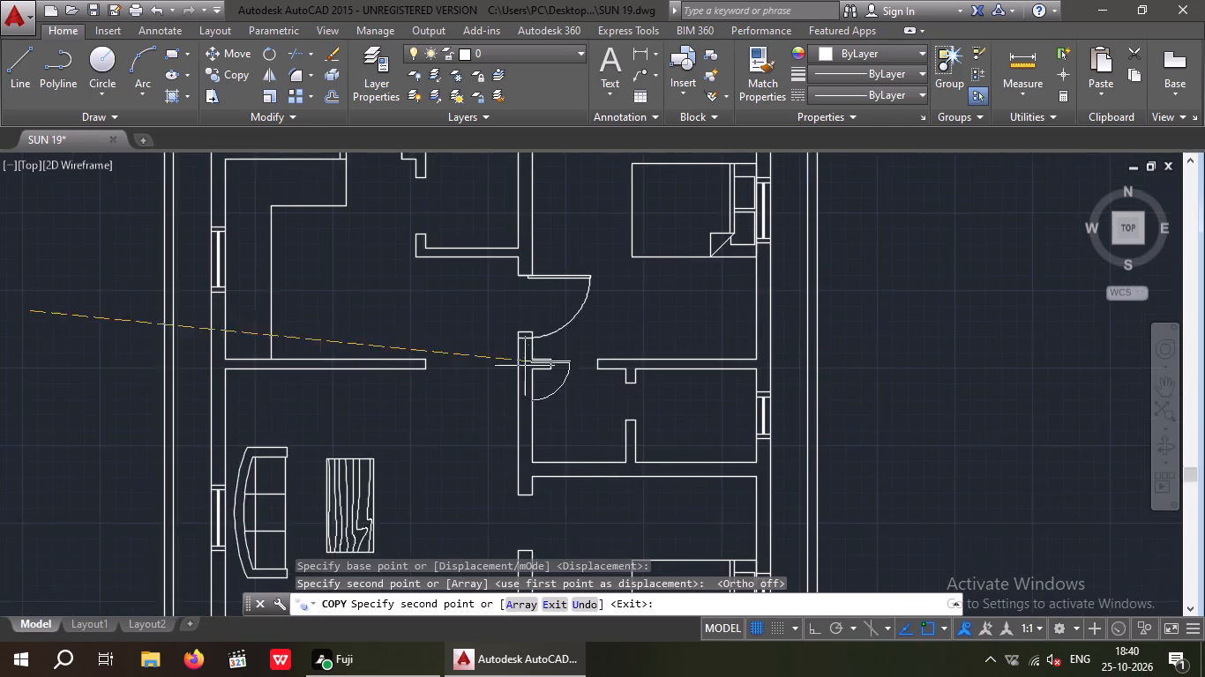
{"action": "scroll", "coordinate": [524, 367], "scroll_direction": "down", "scroll_amount": 1}
{"action": "scroll", "coordinate": [522, 426], "scroll_direction": "up", "scroll_amount": 3}
{"action": "left_click", "coordinate": [517, 413]}
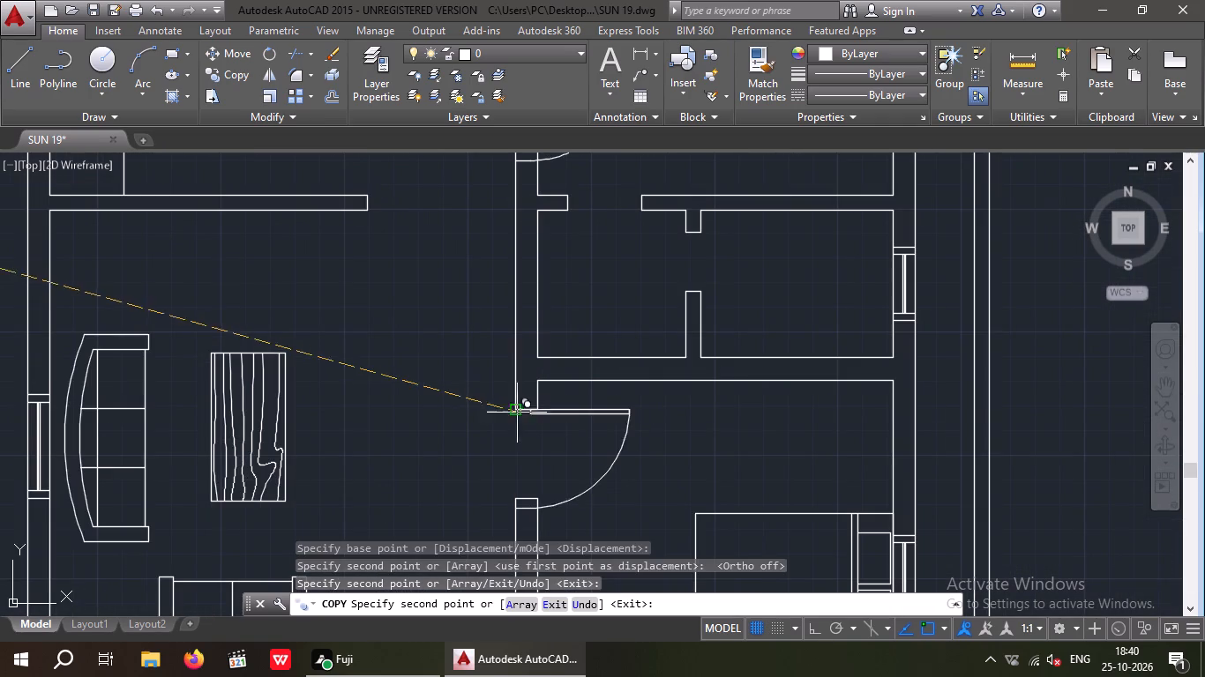
Continue copying the door to the inner partition doorways of the two small rooms below the bedrooms.
{"action": "scroll", "coordinate": [539, 408], "scroll_direction": "down", "scroll_amount": 2}
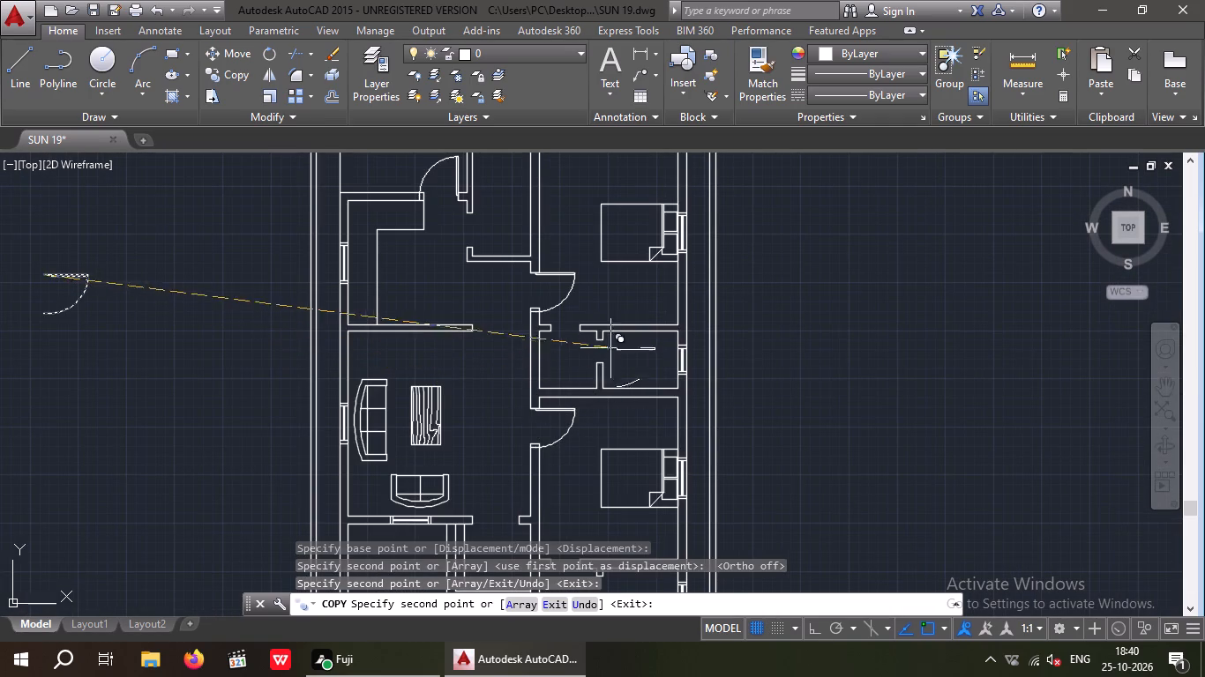
{"action": "scroll", "coordinate": [608, 331], "scroll_direction": "up", "scroll_amount": 4}
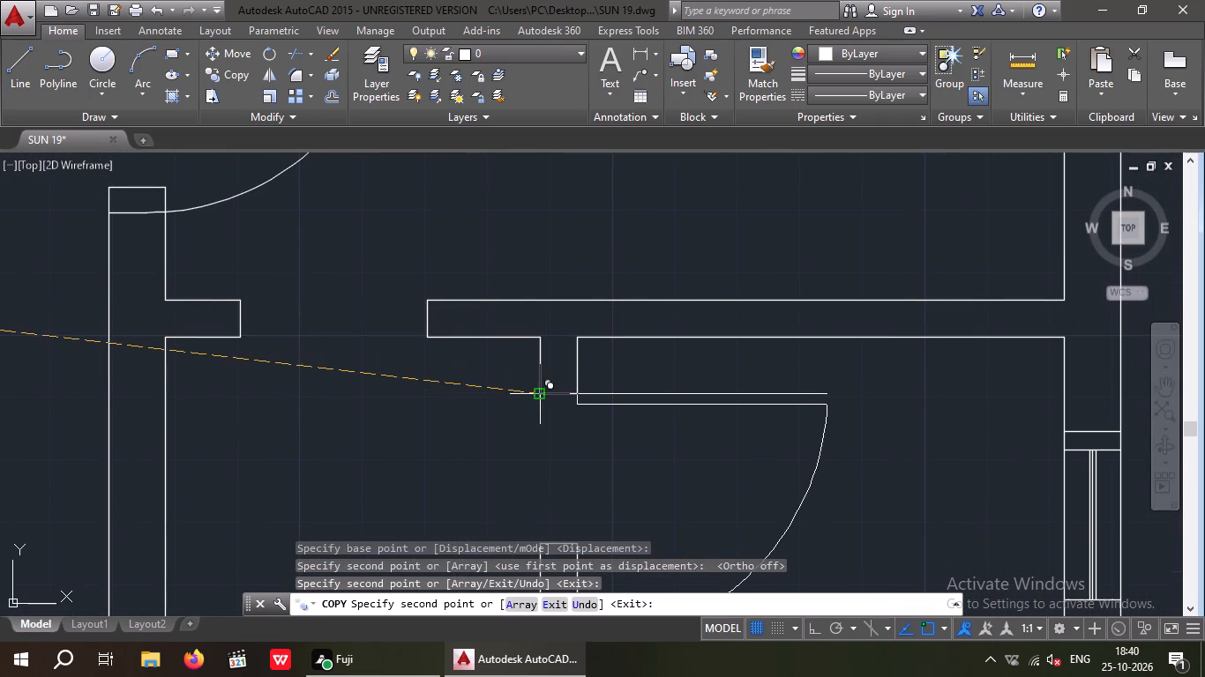
{"action": "left_click", "coordinate": [541, 397]}
{"action": "scroll", "coordinate": [555, 365], "scroll_direction": "down", "scroll_amount": 4}
{"action": "middle_click_drag", "start_coordinate": [583, 435], "coordinate": [553, 279]}
{"action": "scroll", "coordinate": [541, 276], "scroll_direction": "down", "scroll_amount": 2}
{"action": "scroll", "coordinate": [544, 404], "scroll_direction": "up", "scroll_amount": 2}
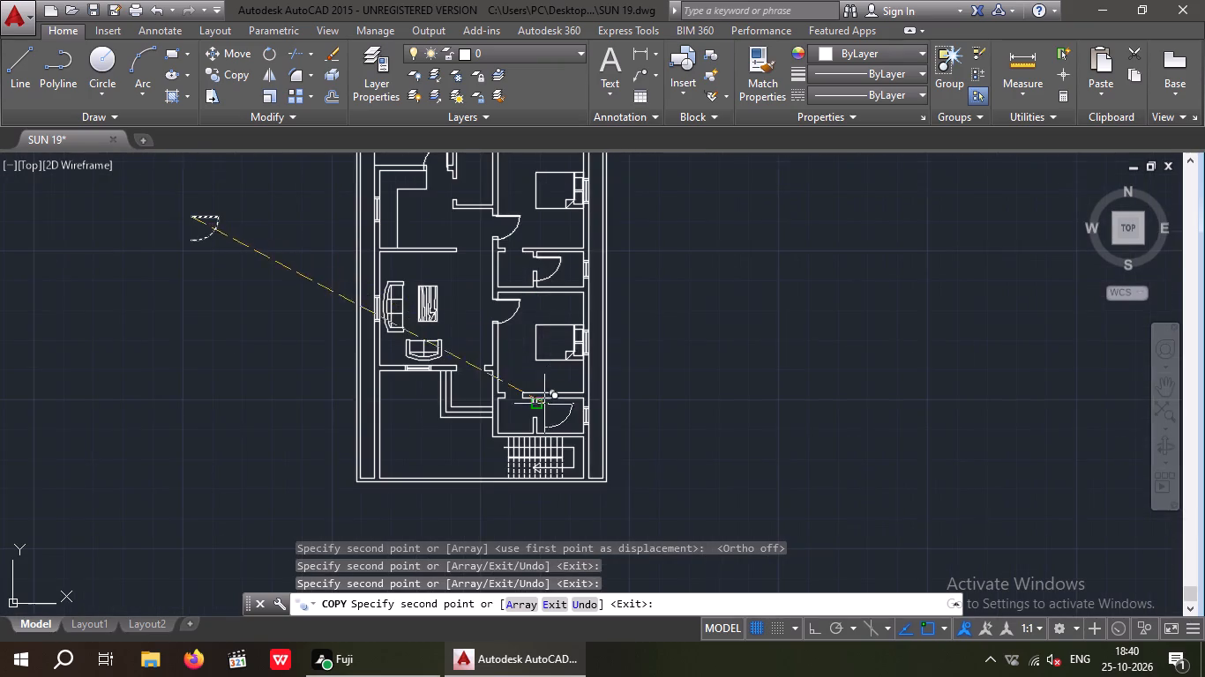
{"action": "scroll", "coordinate": [544, 404], "scroll_direction": "up", "scroll_amount": 2}
{"action": "left_click", "coordinate": [455, 418]}
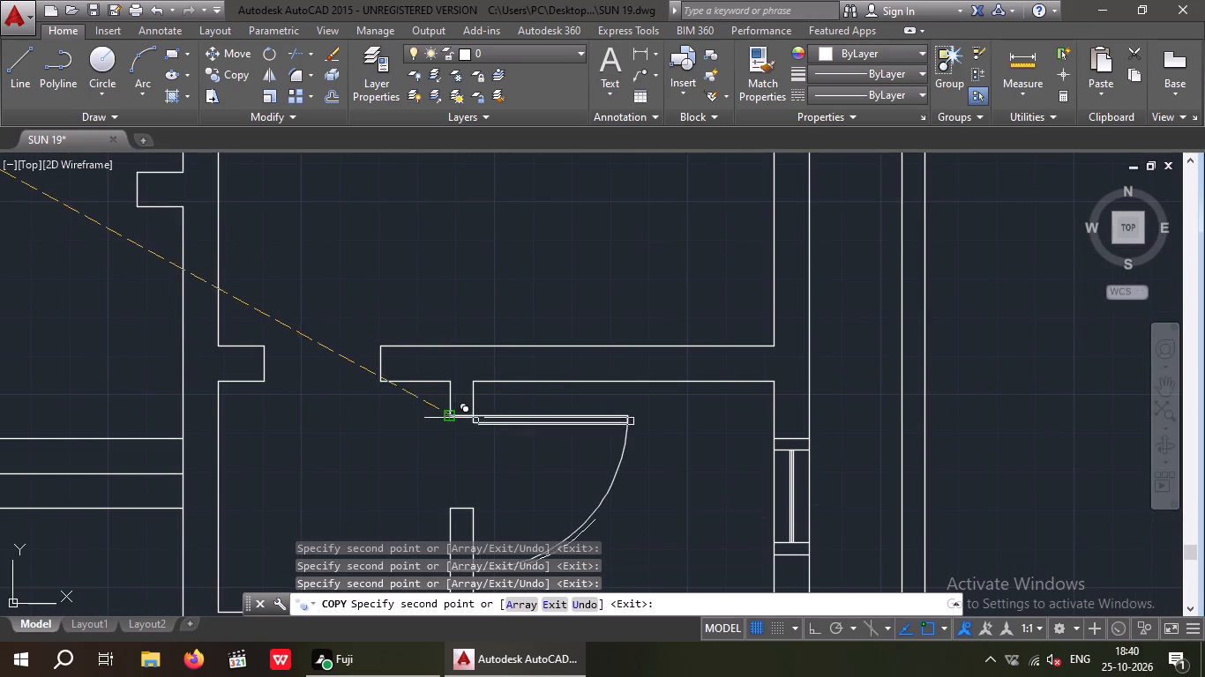
{"action": "scroll", "coordinate": [410, 423], "scroll_direction": "down", "scroll_amount": 3}
{"action": "key", "text": "Escape"}
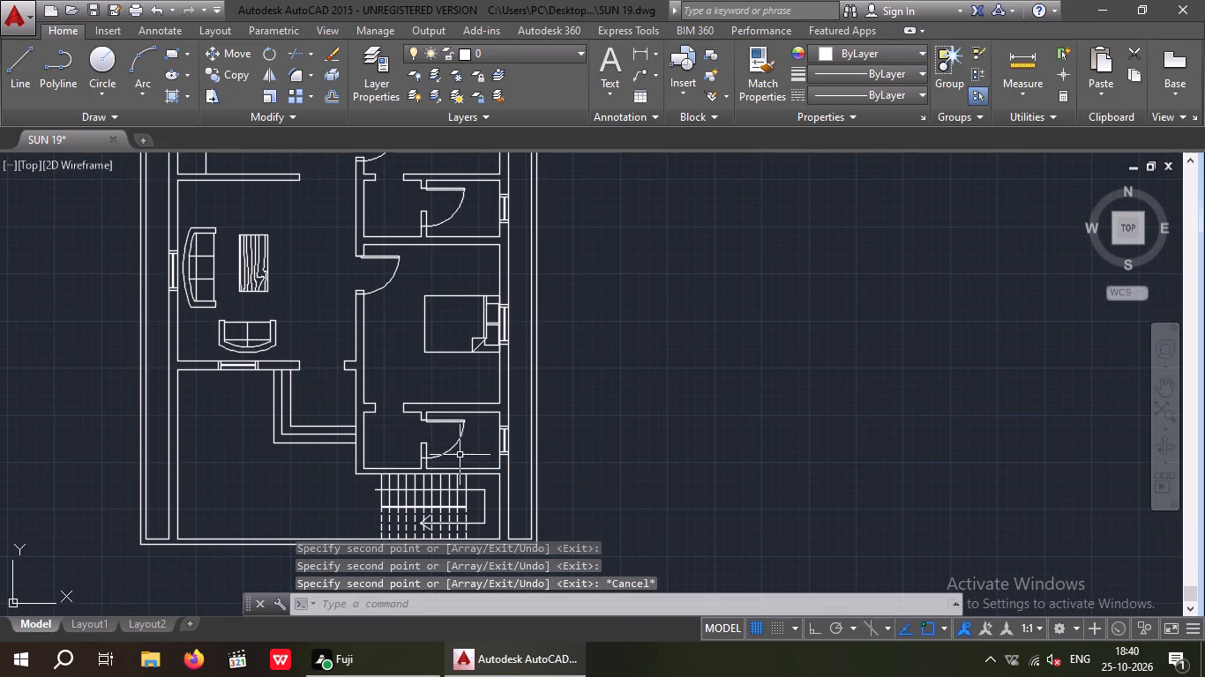
Shrink the bottom small room's door so that its swing ends at the lower jamb corner of the partition opening.
{"action": "scroll", "coordinate": [453, 452], "scroll_direction": "up", "scroll_amount": 2}
{"action": "left_click_drag", "start_coordinate": [453, 458], "coordinate": [439, 437]}
{"action": "left_click", "coordinate": [433, 422]}
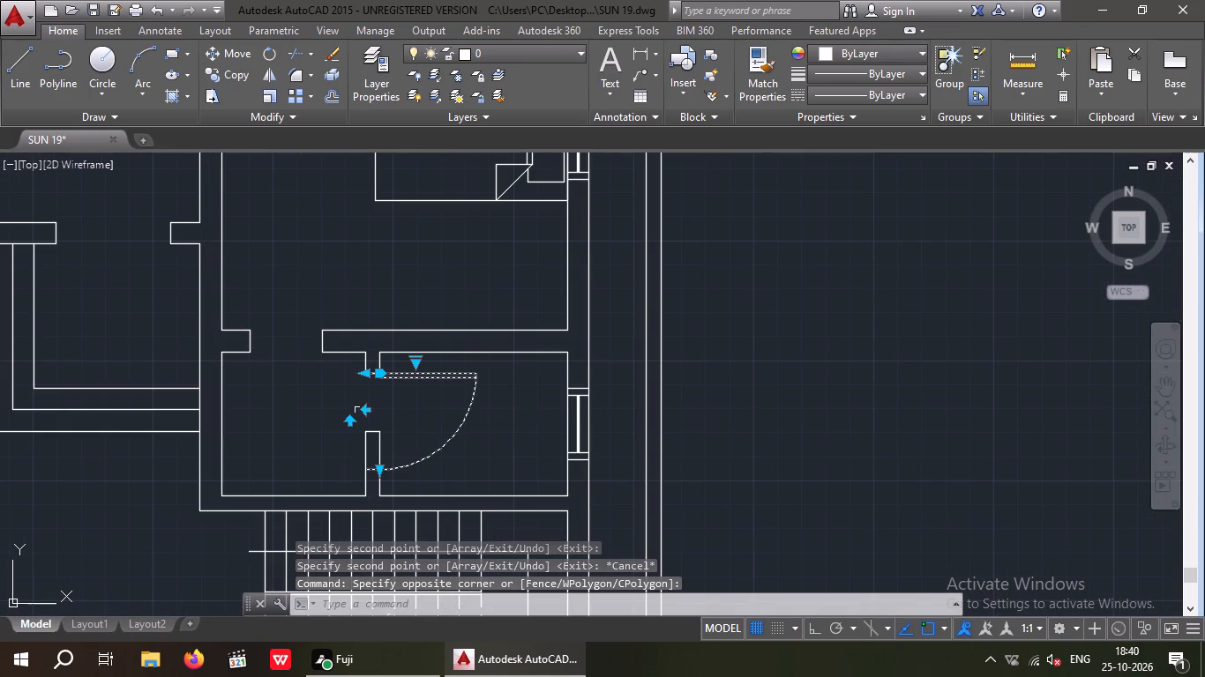
{"action": "scroll", "coordinate": [382, 471], "scroll_direction": "up", "scroll_amount": 2}
{"action": "left_click_drag", "start_coordinate": [369, 470], "coordinate": [369, 461]}
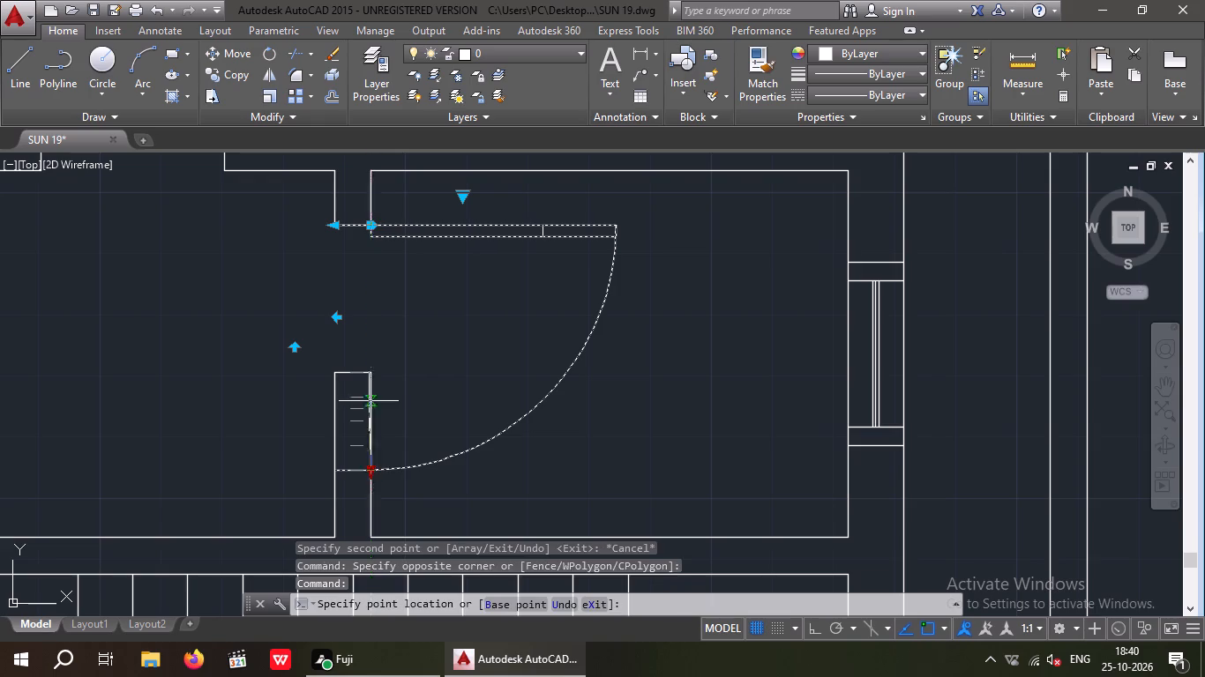
{"action": "left_click", "coordinate": [369, 376]}
{"action": "scroll", "coordinate": [385, 382], "scroll_direction": "down", "scroll_amount": 2}
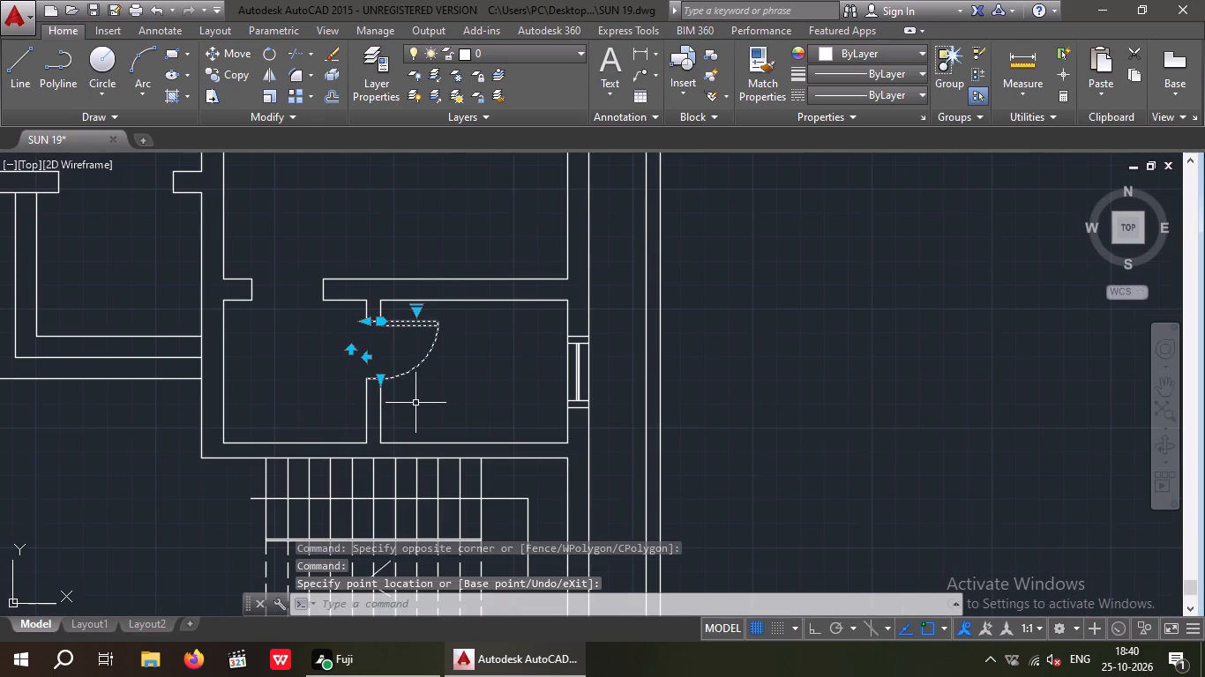
{"action": "key", "text": "Escape"}
Shrink the lower right-hand bedroom's door so that its swing ends at the lower jamb of its doorway.
{"action": "scroll", "coordinate": [420, 371], "scroll_direction": "down", "scroll_amount": 1}
{"action": "middle_click_drag", "start_coordinate": [418, 417], "coordinate": [406, 526]}
{"action": "scroll", "coordinate": [311, 219], "scroll_direction": "up", "scroll_amount": 2}
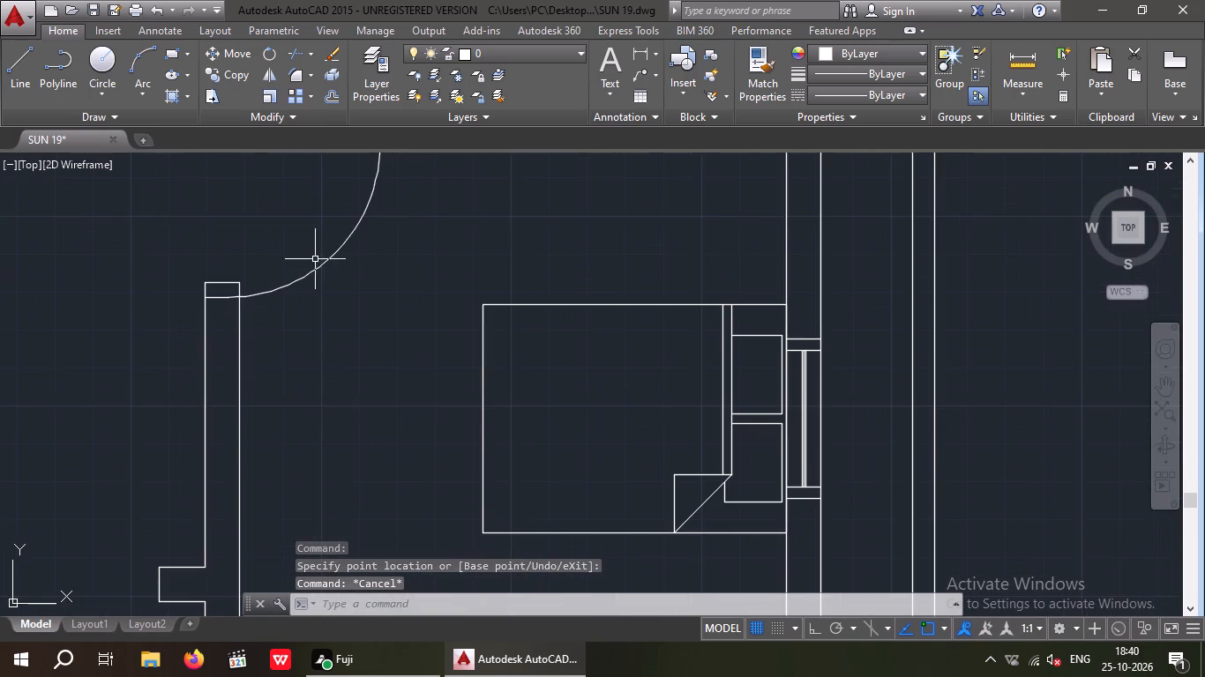
{"action": "middle_click", "coordinate": [341, 412]}
{"action": "middle_click_drag", "start_coordinate": [331, 405], "coordinate": [386, 547]}
{"action": "left_click_drag", "start_coordinate": [370, 451], "coordinate": [350, 428]}
{"action": "left_click", "coordinate": [342, 405]}
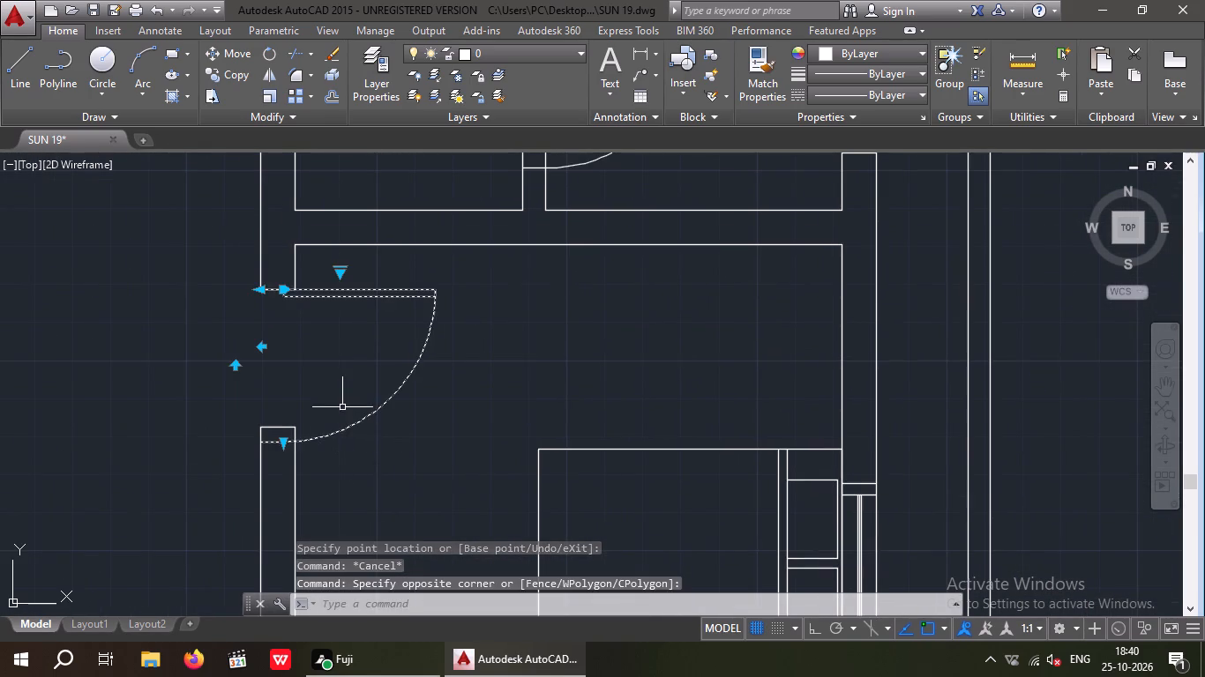
{"action": "scroll", "coordinate": [280, 442], "scroll_direction": "up", "scroll_amount": 2}
{"action": "left_click", "coordinate": [282, 449]}
{"action": "left_click", "coordinate": [282, 411]}
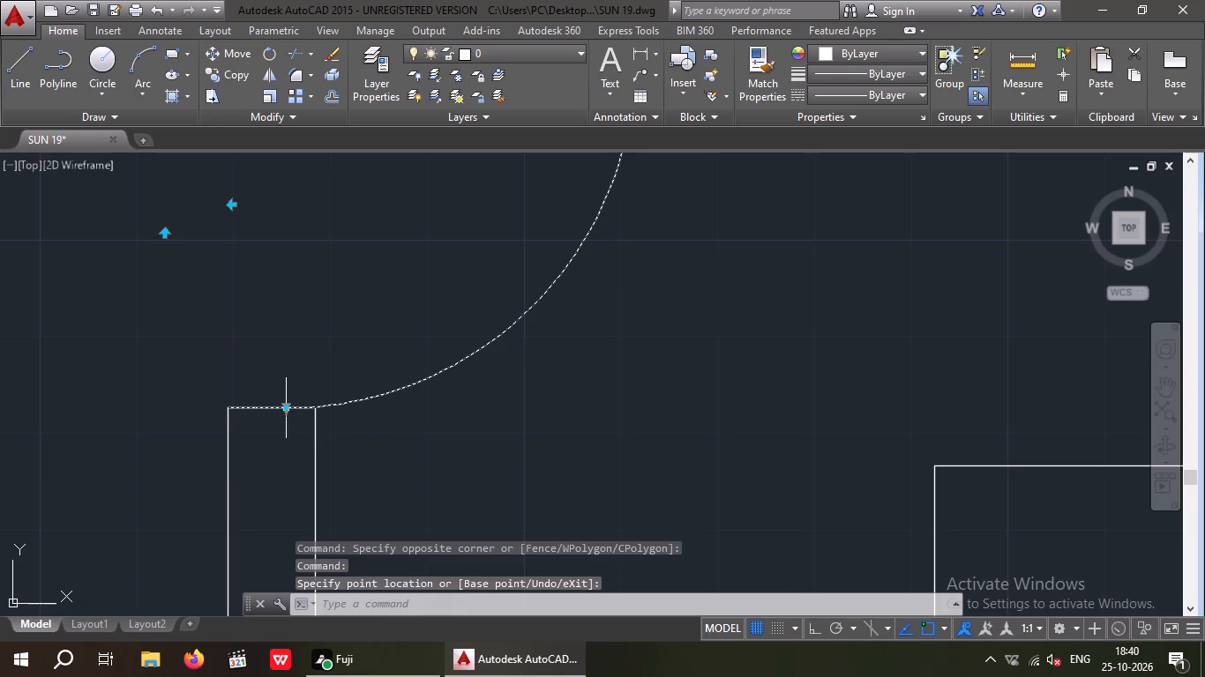
{"action": "key", "text": "Escape"}
Shrink the upper small room's door so that its swing ends at the lower jamb of the partition opening.
{"action": "scroll", "coordinate": [364, 418], "scroll_direction": "down", "scroll_amount": 4}
{"action": "middle_click_drag", "start_coordinate": [453, 398], "coordinate": [408, 548]}
{"action": "scroll", "coordinate": [444, 458], "scroll_direction": "up", "scroll_amount": 3}
{"action": "left_click_drag", "start_coordinate": [449, 481], "coordinate": [410, 451]}
{"action": "left_click", "coordinate": [395, 418]}
{"action": "left_click", "coordinate": [300, 501]}
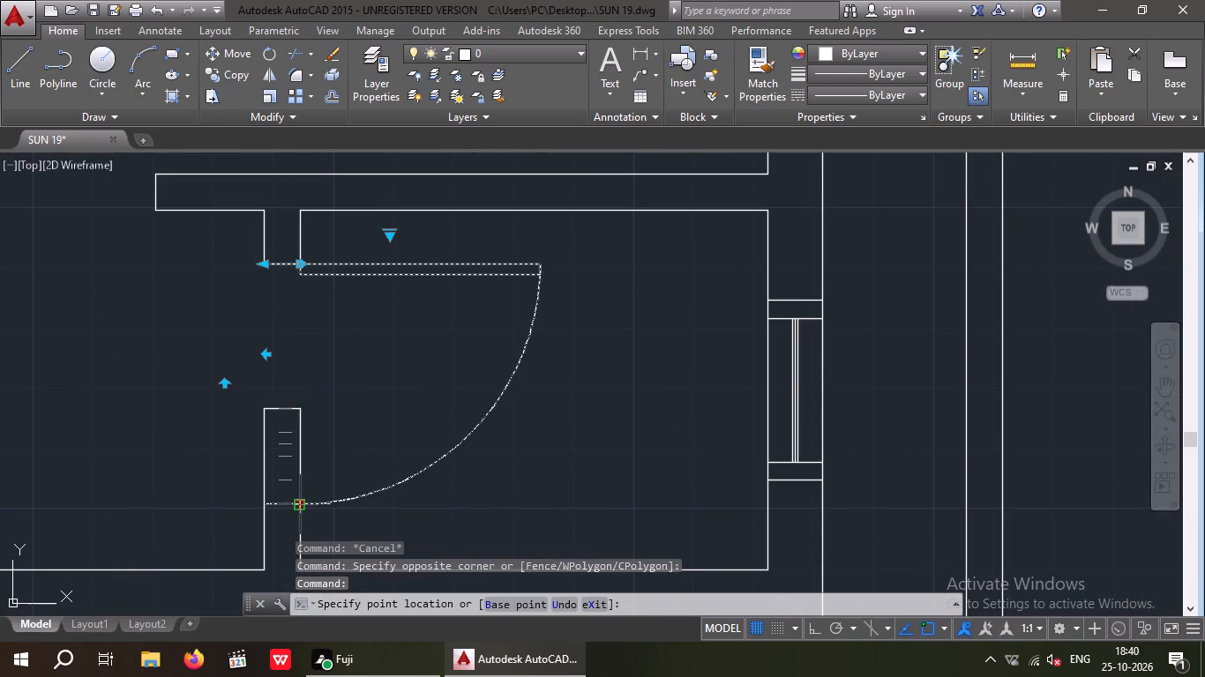
{"action": "left_click", "coordinate": [294, 404]}
{"action": "key", "text": "Escape"}
Shrink the upper right-hand bedroom's door so that its swing ends at the lower jamb of its doorway.
{"action": "scroll", "coordinate": [364, 416], "scroll_direction": "down", "scroll_amount": 1}
{"action": "middle_click_drag", "start_coordinate": [379, 467], "coordinate": [403, 527]}
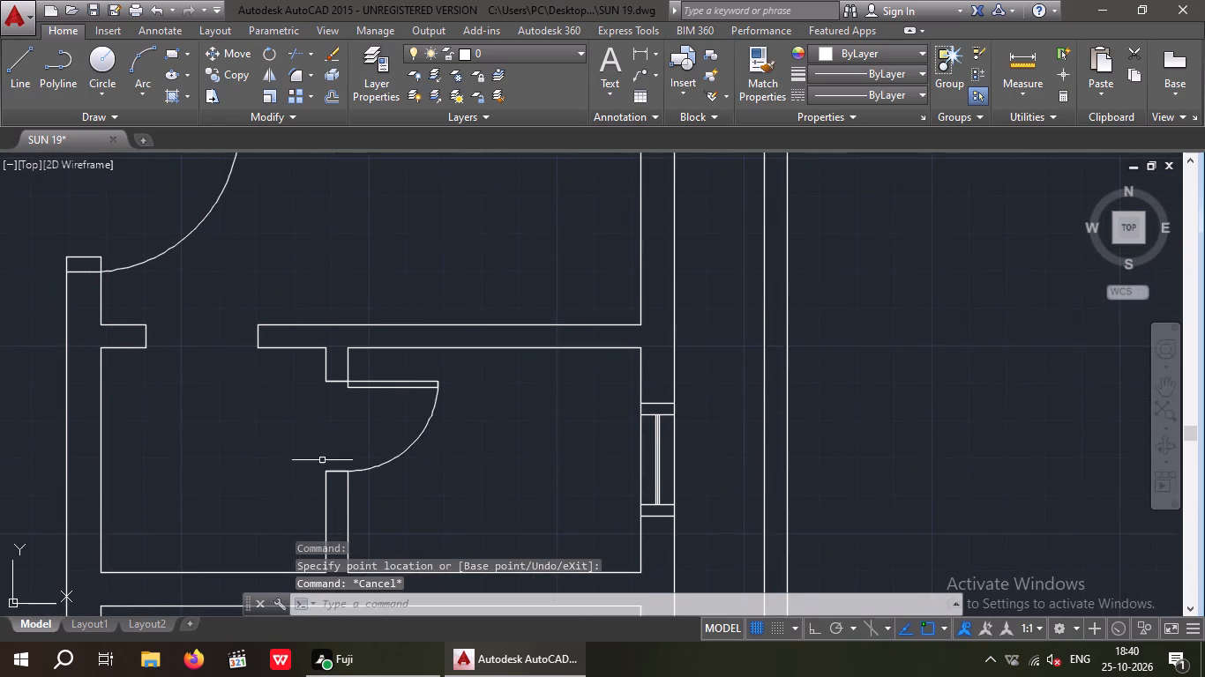
{"action": "middle_click_drag", "start_coordinate": [196, 395], "coordinate": [377, 617]}
{"action": "left_click_drag", "start_coordinate": [357, 515], "coordinate": [322, 480]}
{"action": "left_click", "coordinate": [300, 448]}
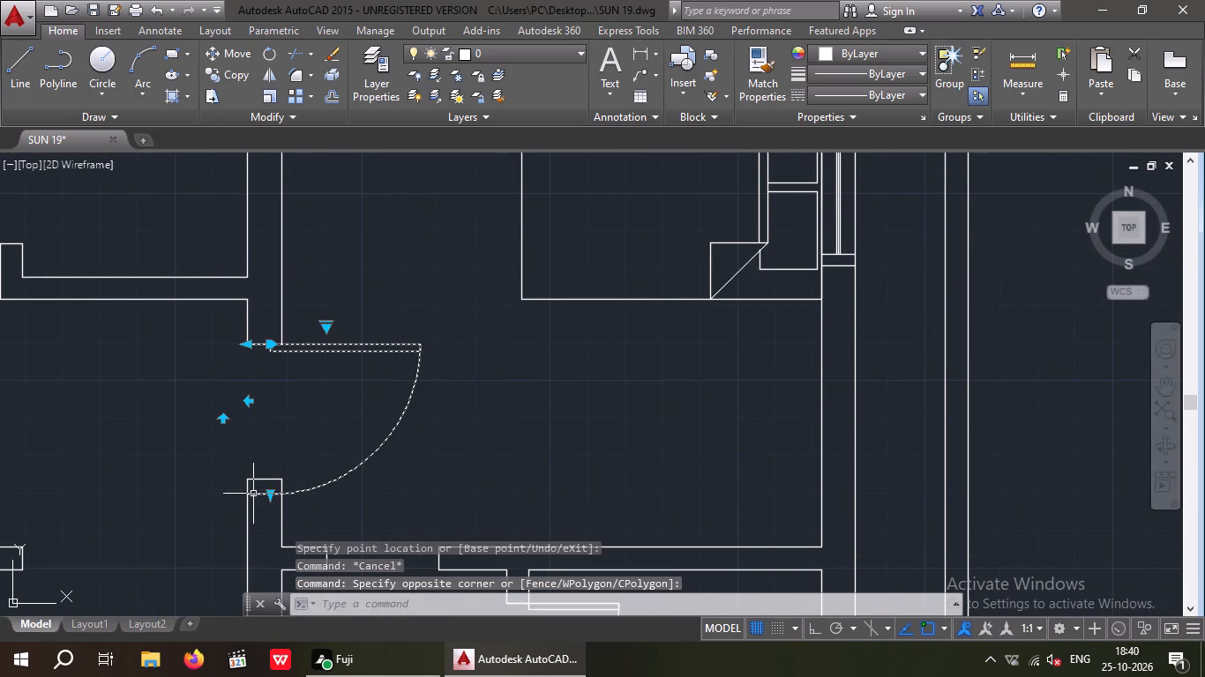
{"action": "scroll", "coordinate": [260, 495], "scroll_direction": "up", "scroll_amount": 3}
{"action": "left_click", "coordinate": [290, 500]}
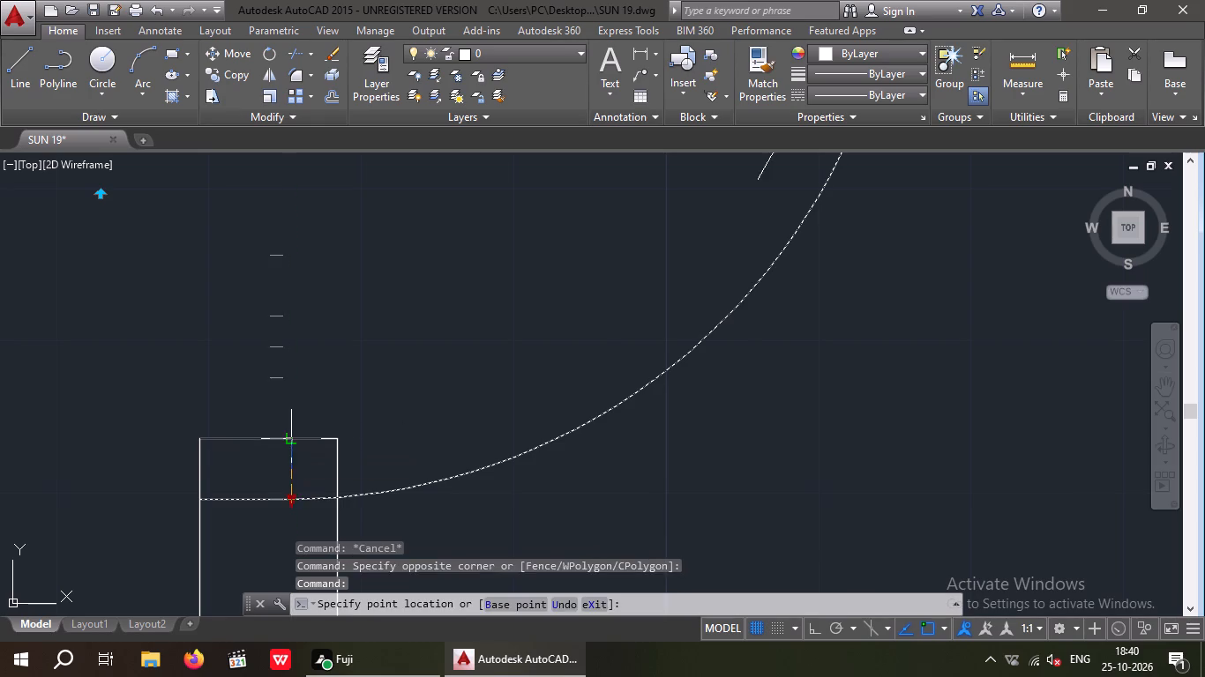
{"action": "left_click", "coordinate": [292, 443]}
{"action": "key", "text": "Escape"}
{"action": "scroll", "coordinate": [301, 436], "scroll_direction": "down", "scroll_amount": 5}
Extend the inner line of the top middle room's bottom wall across the short stub to its outer face.
{"action": "middle_click_drag", "start_coordinate": [404, 401], "coordinate": [408, 413]}
{"action": "scroll", "coordinate": [393, 421], "scroll_direction": "down", "scroll_amount": 2}
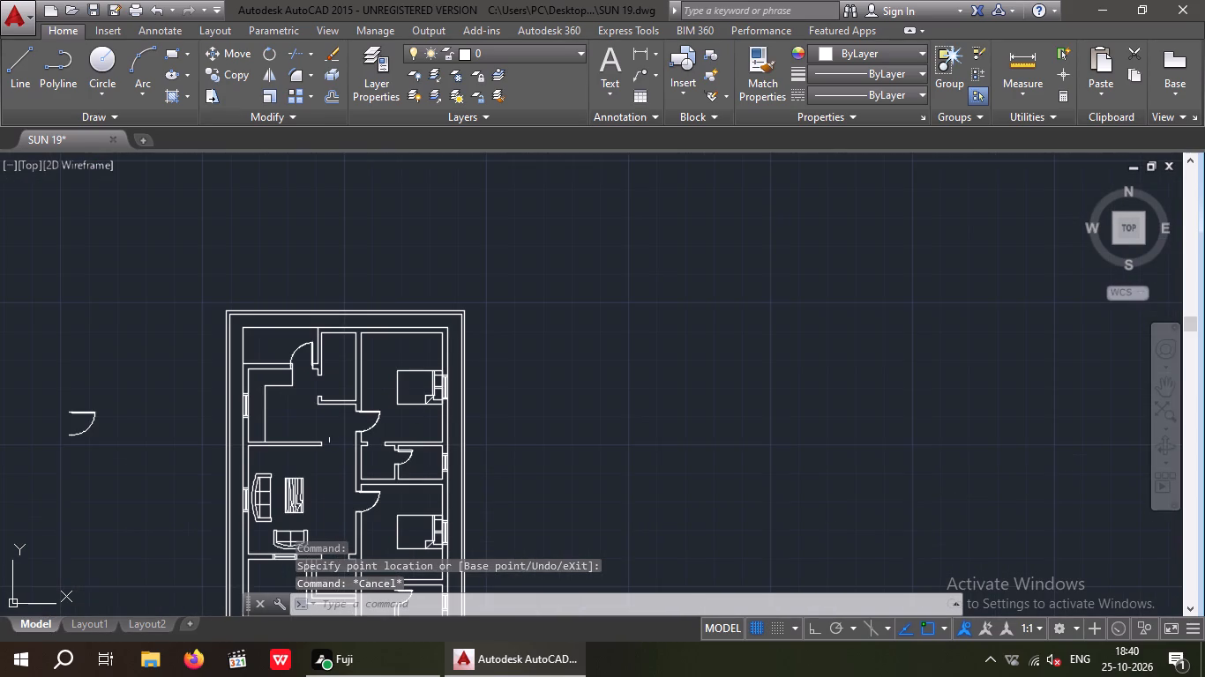
{"action": "middle_click_drag", "start_coordinate": [319, 429], "coordinate": [337, 445]}
{"action": "scroll", "coordinate": [334, 390], "scroll_direction": "up", "scroll_amount": 4}
{"action": "middle_click_drag", "start_coordinate": [358, 427], "coordinate": [402, 414]}
{"action": "scroll", "coordinate": [388, 410], "scroll_direction": "down", "scroll_amount": 1}
{"action": "middle_click_drag", "start_coordinate": [358, 412], "coordinate": [403, 375]}
{"action": "scroll", "coordinate": [395, 371], "scroll_direction": "down", "scroll_amount": 2}
{"action": "middle_click_drag", "start_coordinate": [404, 416], "coordinate": [403, 410]}
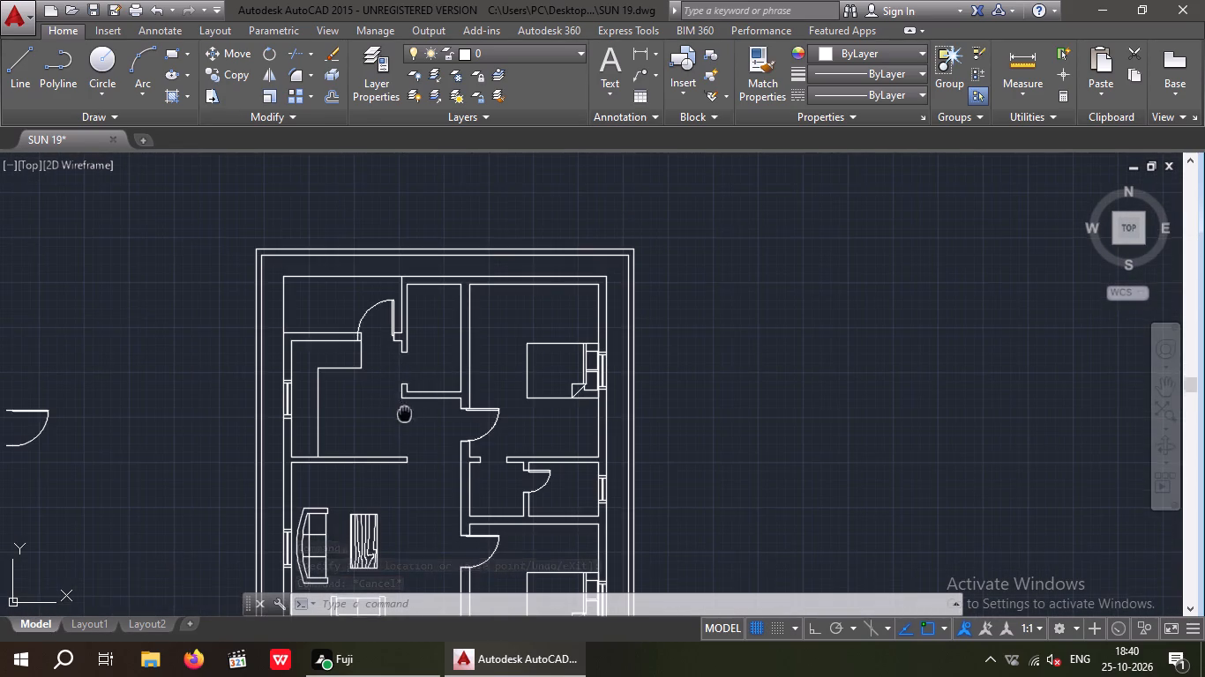
{"action": "middle_click_drag", "start_coordinate": [403, 410], "coordinate": [370, 324]}
{"action": "scroll", "coordinate": [359, 286], "scroll_direction": "up", "scroll_amount": 3}
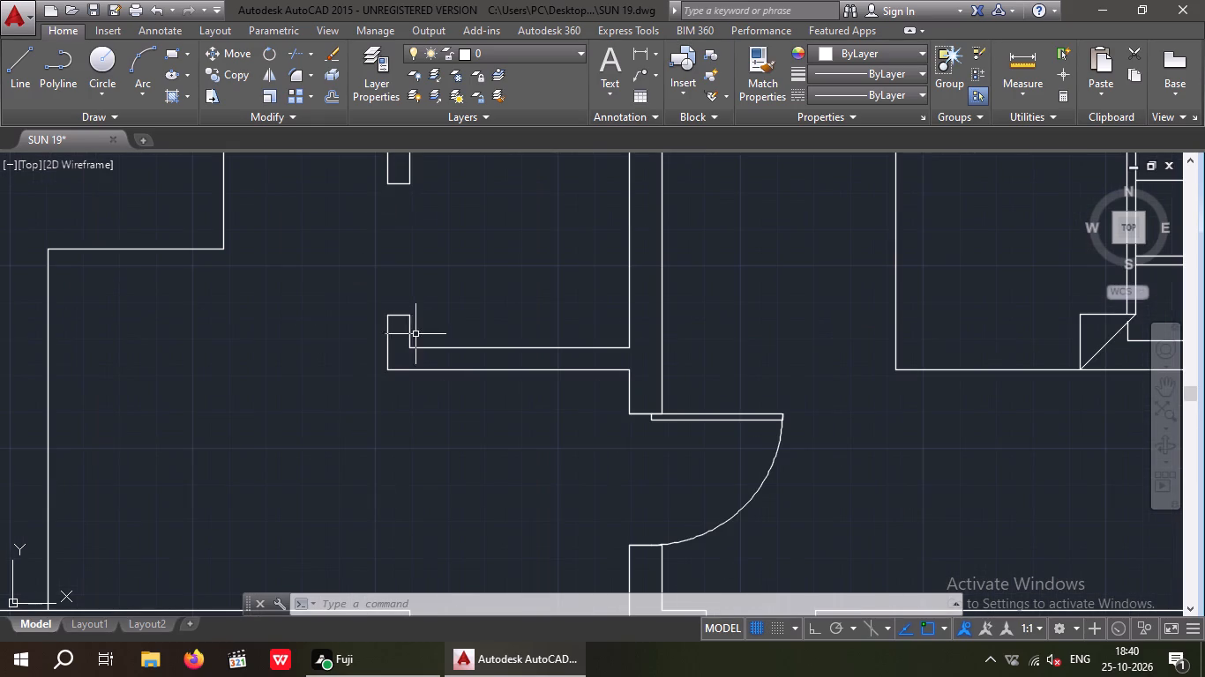
{"action": "key", "text": "e"}
{"action": "key", "text": "x"}
{"action": "key", "text": "space"}
{"action": "key", "text": "space"}
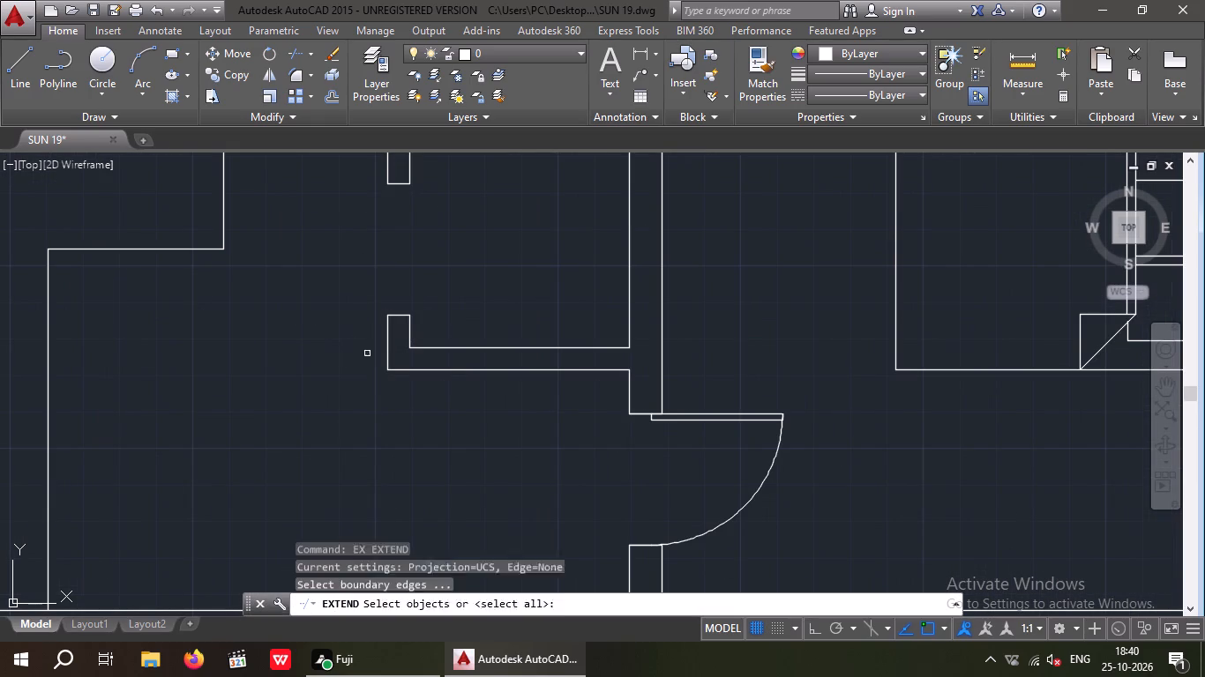
{"action": "left_click", "coordinate": [433, 347]}
{"action": "key", "text": "Escape"}
{"action": "key", "text": "Escape"}
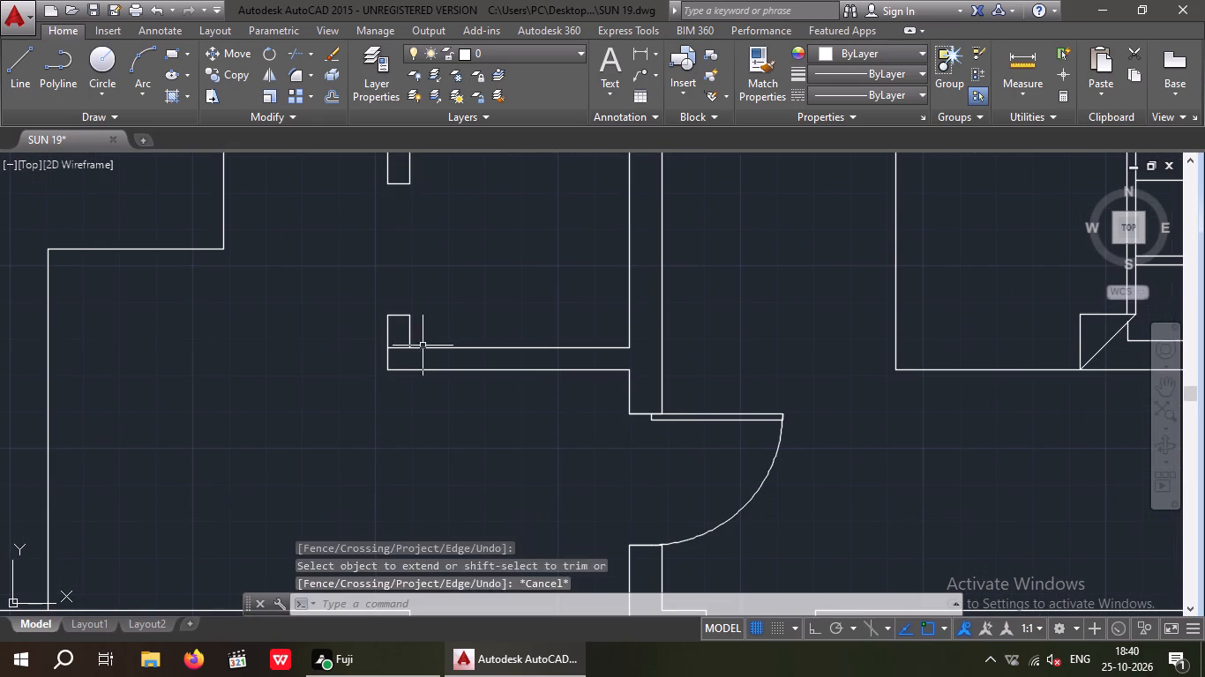
{"action": "key", "text": "r"}
{"action": "key", "text": "Escape"}
{"action": "key", "text": "Escape"}
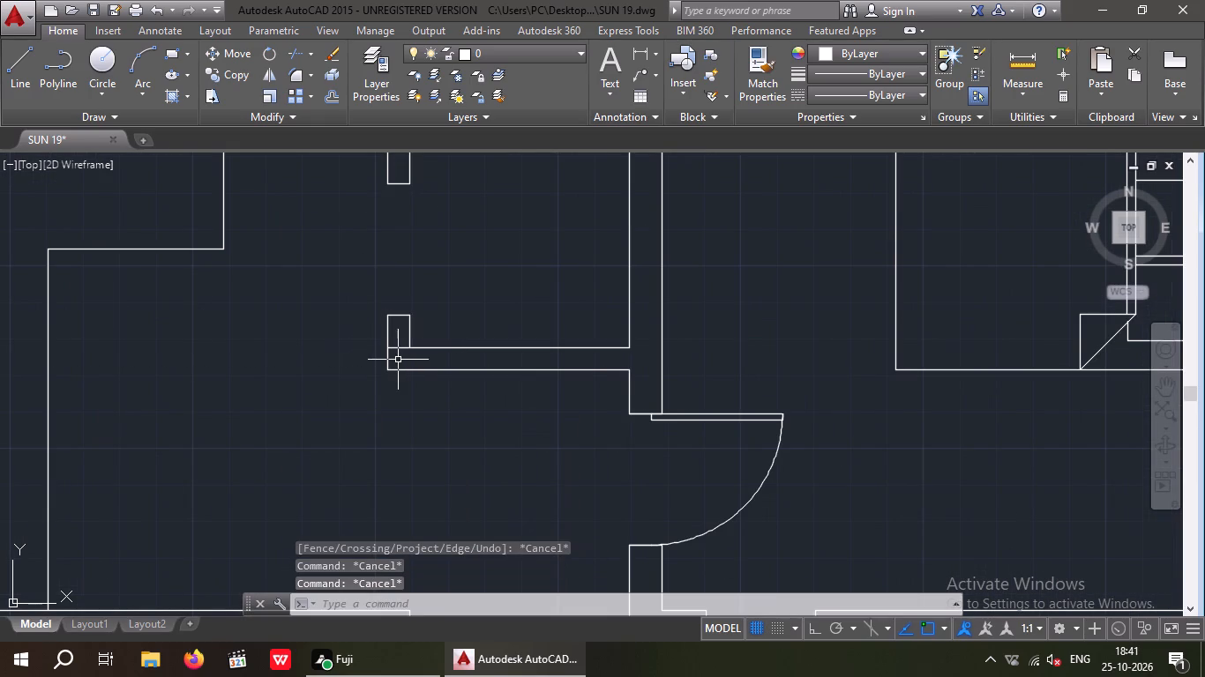
Trim the stub's outer line above the extended wall line and erase the stub's two leftover lines.
{"action": "key", "text": "t"}
{"action": "key", "text": "r"}
{"action": "key", "text": "space"}
{"action": "key", "text": "space"}
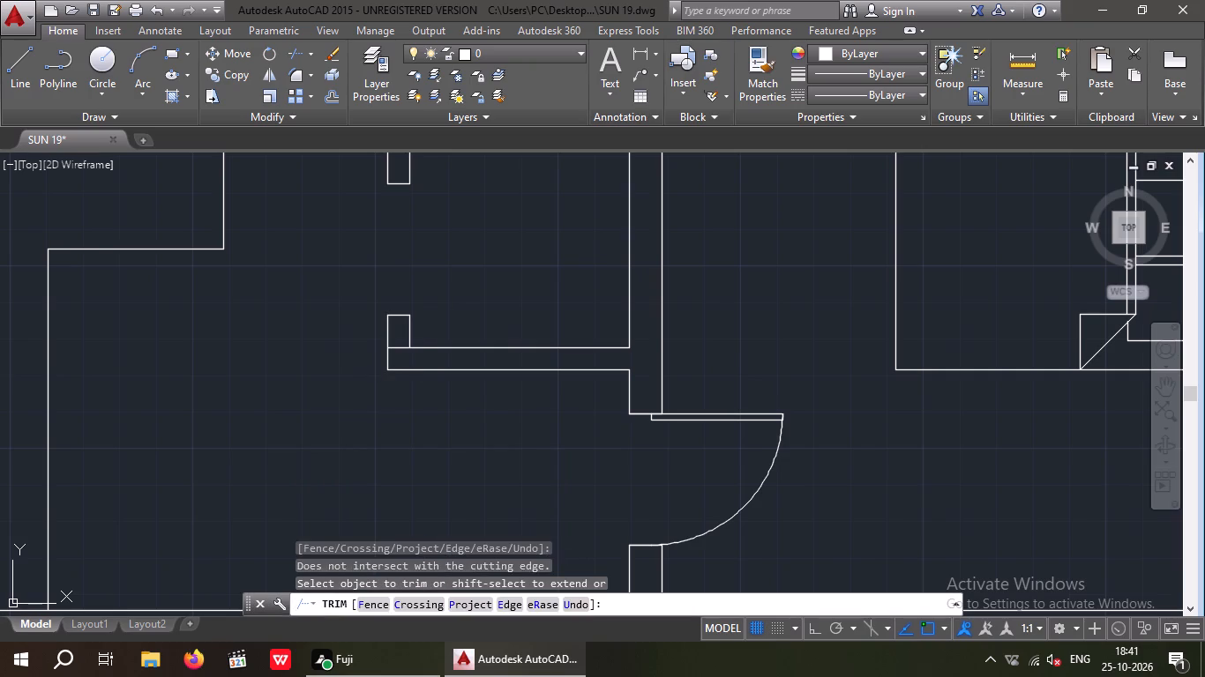
{"action": "left_click_drag", "start_coordinate": [439, 302], "coordinate": [362, 334]}
{"action": "left_click", "coordinate": [334, 338]}
{"action": "key", "text": "Escape"}
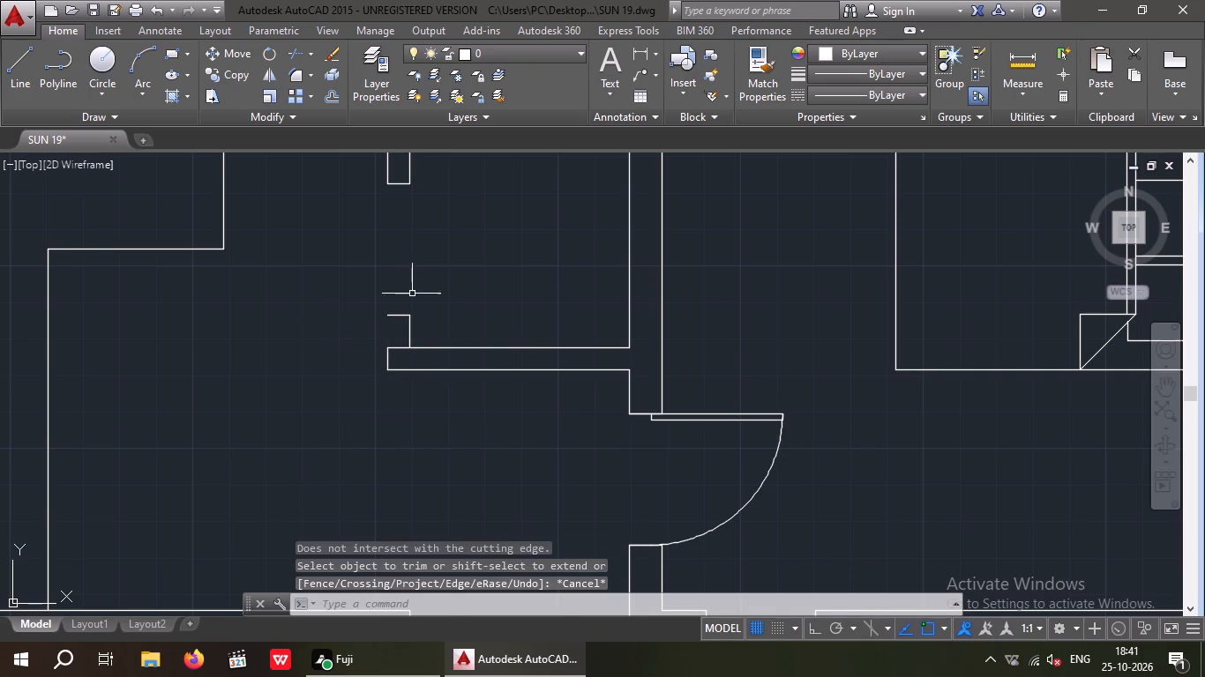
{"action": "left_click_drag", "start_coordinate": [448, 290], "coordinate": [396, 318]}
{"action": "left_click", "coordinate": [381, 322]}
{"action": "key", "text": "Delete"}
Erase the loose door standing beside the plan.
{"action": "scroll", "coordinate": [373, 327], "scroll_direction": "down", "scroll_amount": 2}
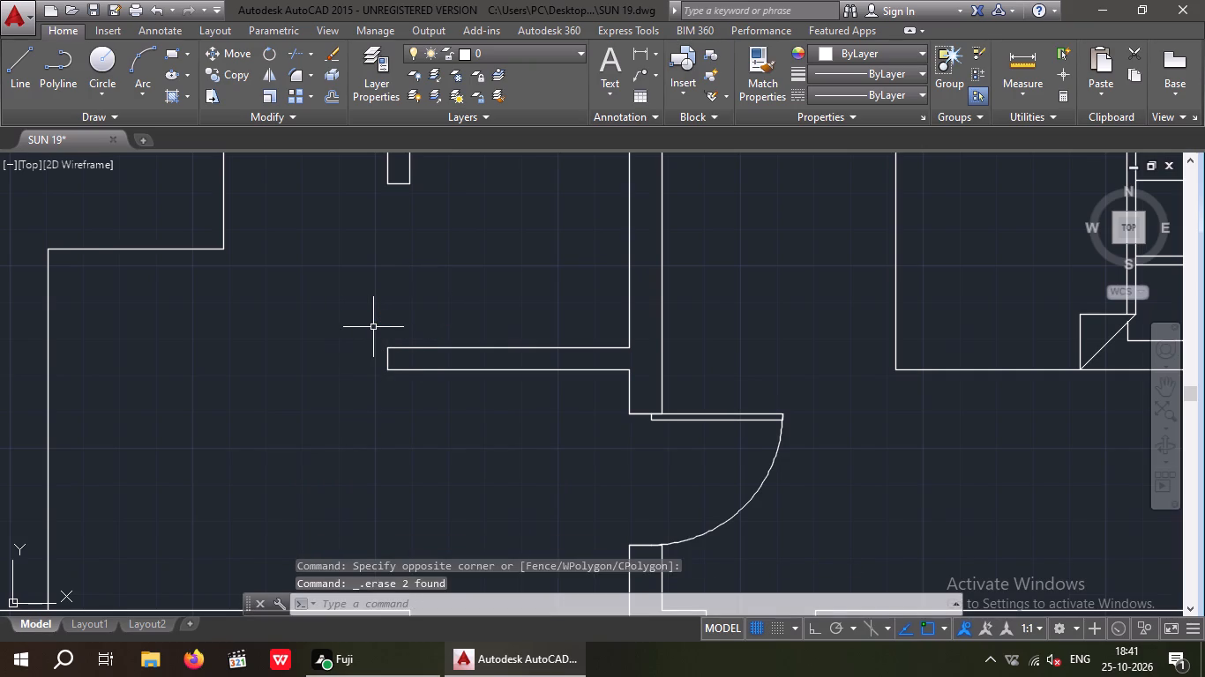
{"action": "scroll", "coordinate": [373, 327], "scroll_direction": "down", "scroll_amount": 2}
{"action": "middle_click_drag", "start_coordinate": [371, 378], "coordinate": [363, 351]}
{"action": "middle_click_drag", "start_coordinate": [374, 442], "coordinate": [370, 407]}
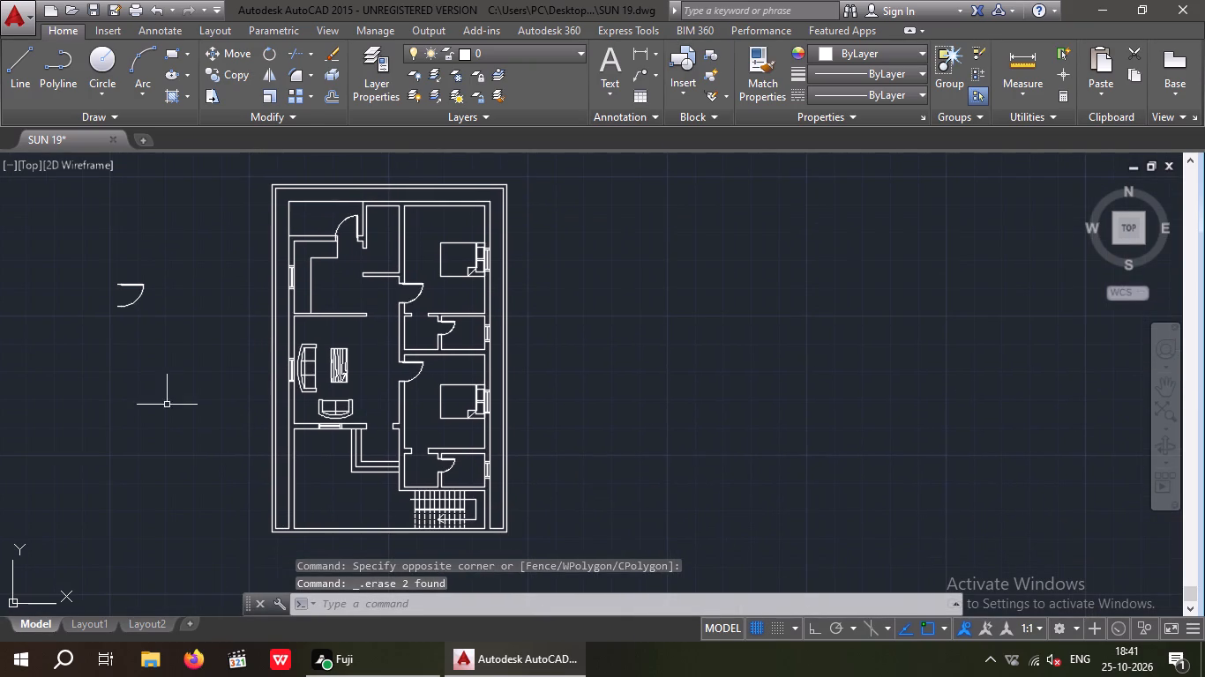
{"action": "left_click_drag", "start_coordinate": [157, 320], "coordinate": [140, 316]}
{"action": "left_click", "coordinate": [118, 279]}
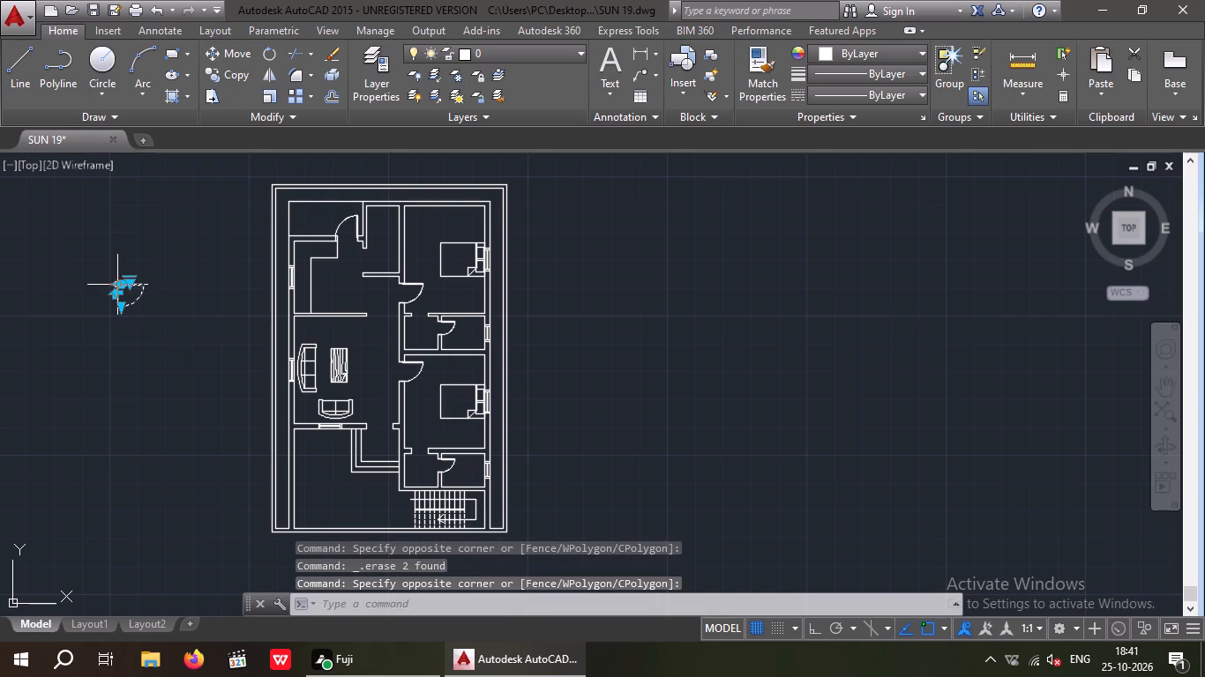
{"action": "key", "text": "Delete"}
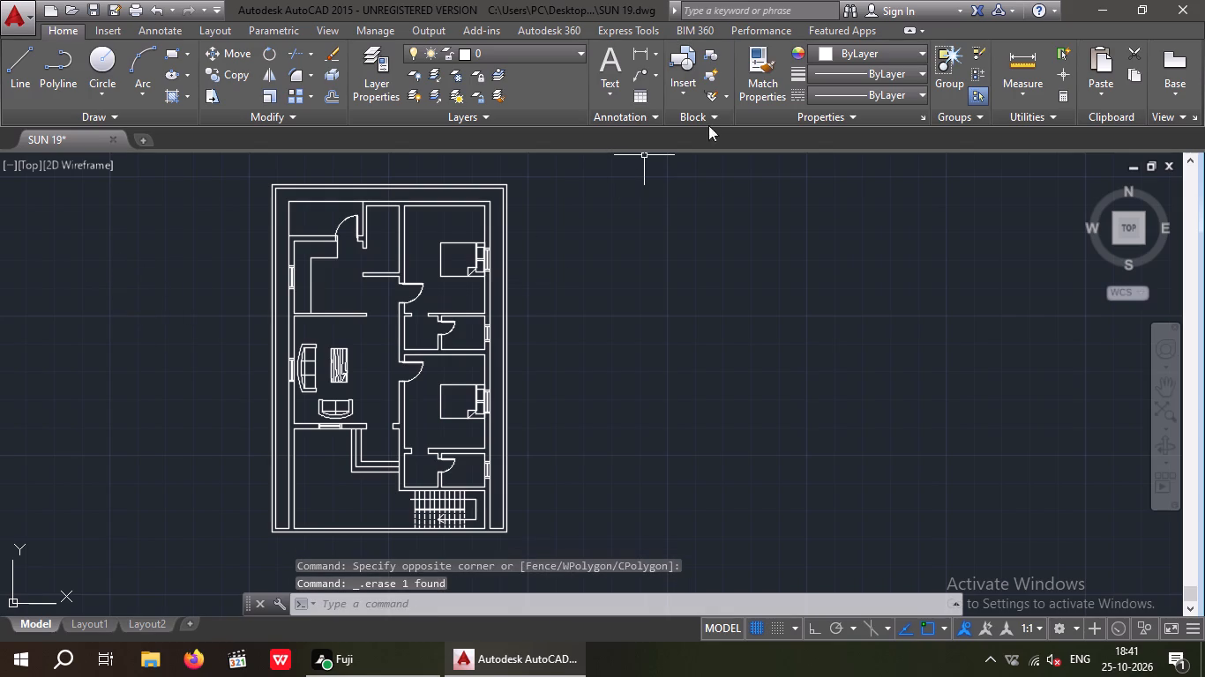
Insert the block Door - Imperial with X, Y and Z scale 1.5 in the empty space left of the plan.
{"action": "left_click", "coordinate": [682, 59]}
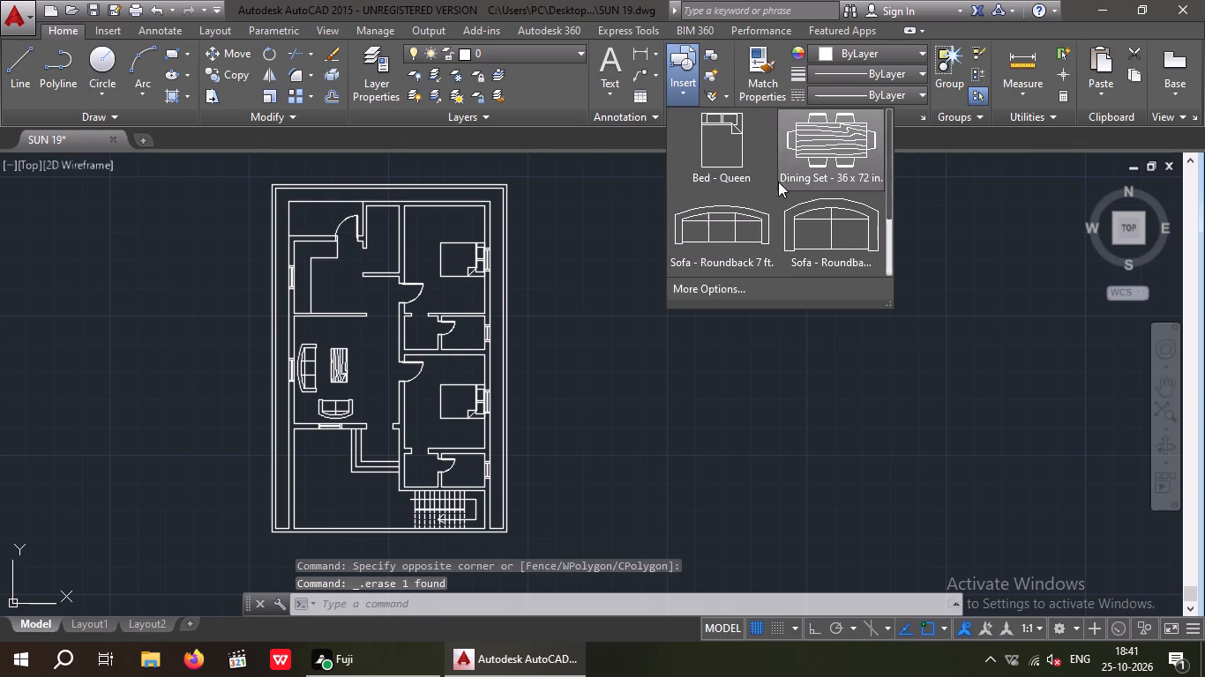
{"action": "left_click", "coordinate": [734, 292]}
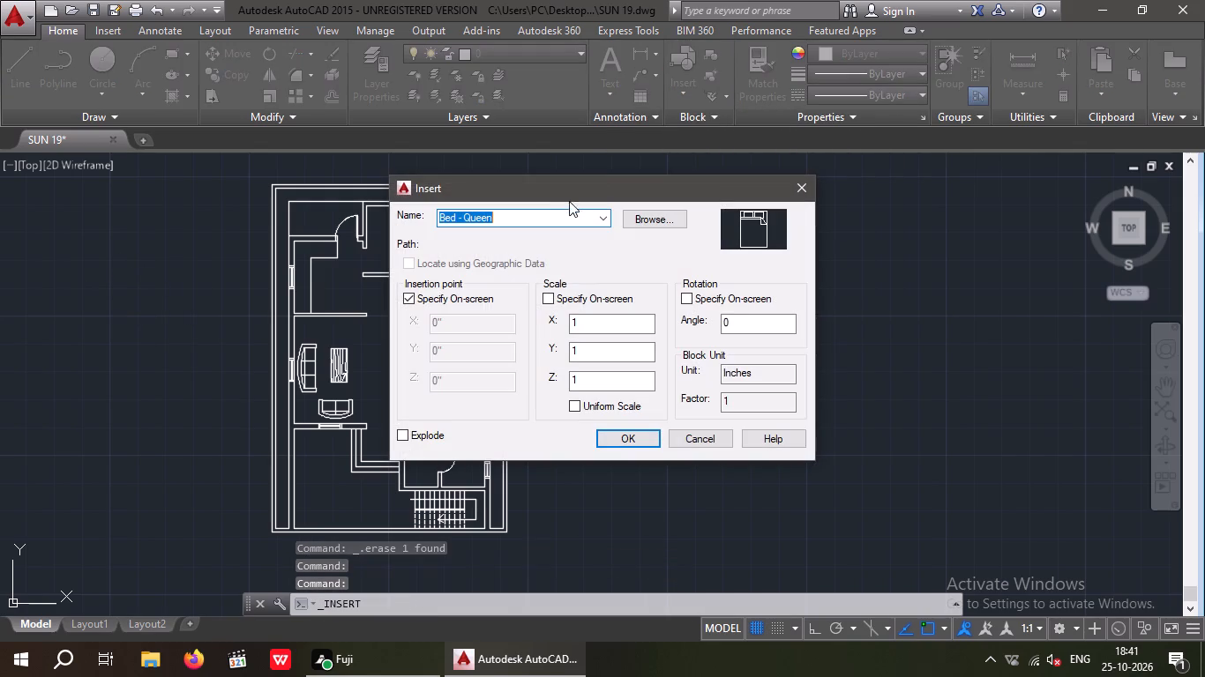
{"action": "left_click", "coordinate": [605, 226]}
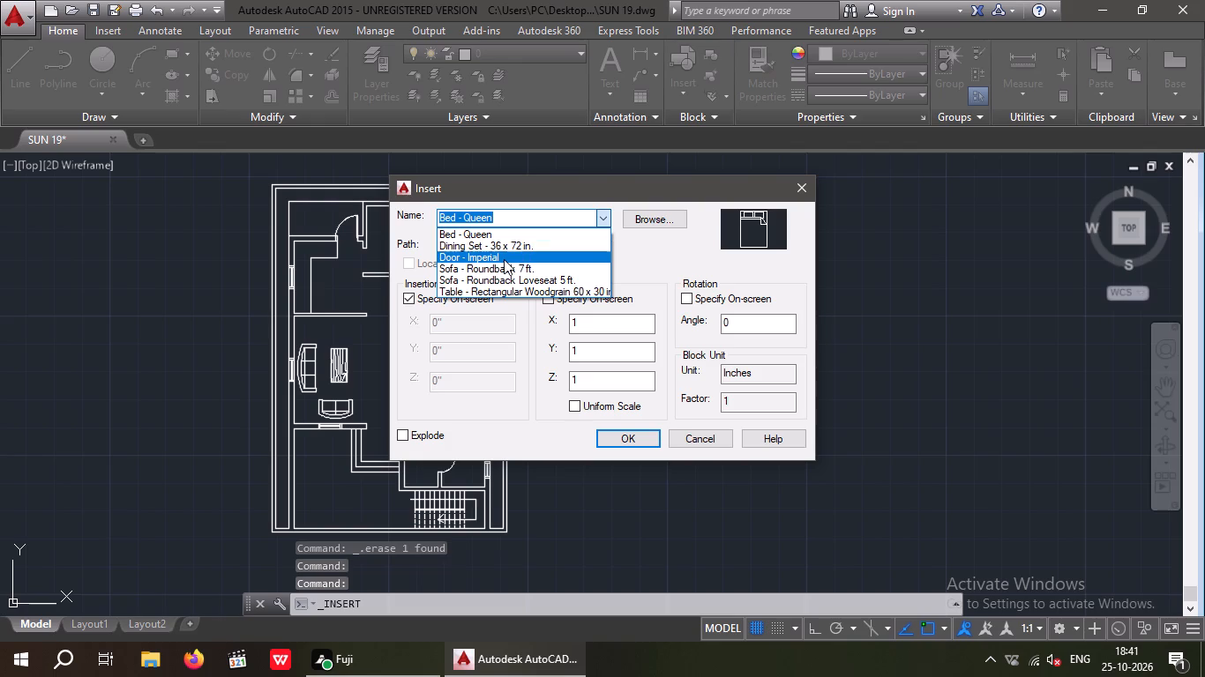
{"action": "left_click", "coordinate": [504, 259]}
{"action": "left_click", "coordinate": [587, 328]}
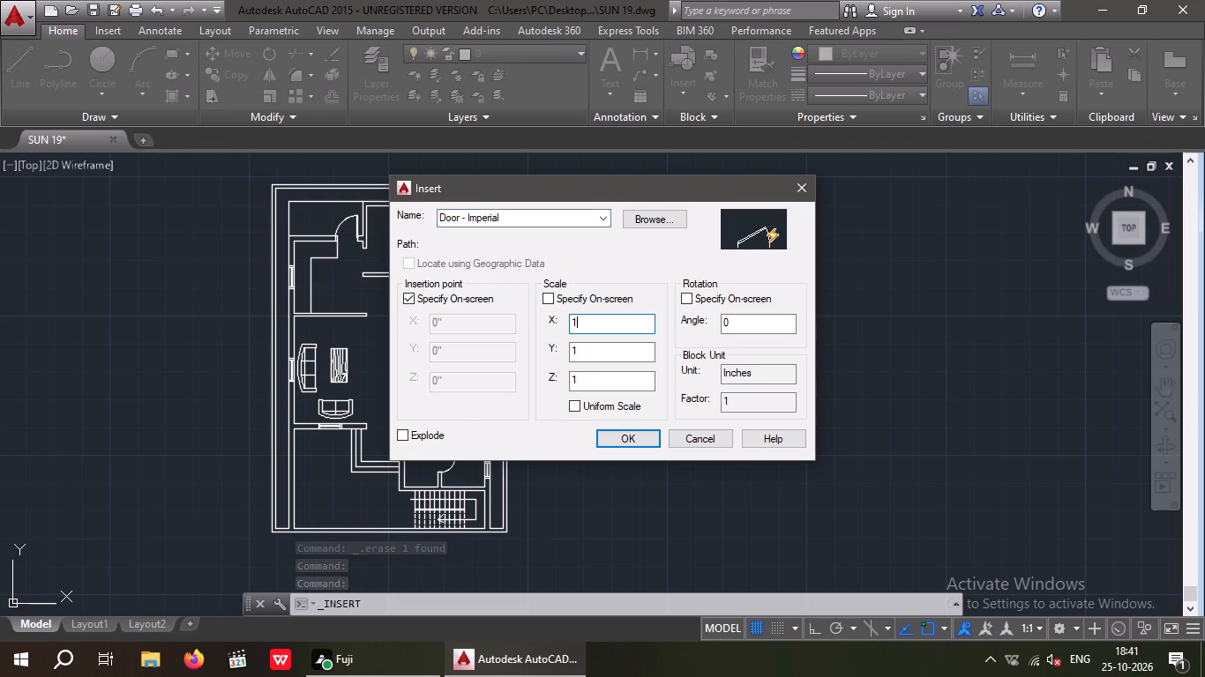
{"action": "key", "text": "period"}
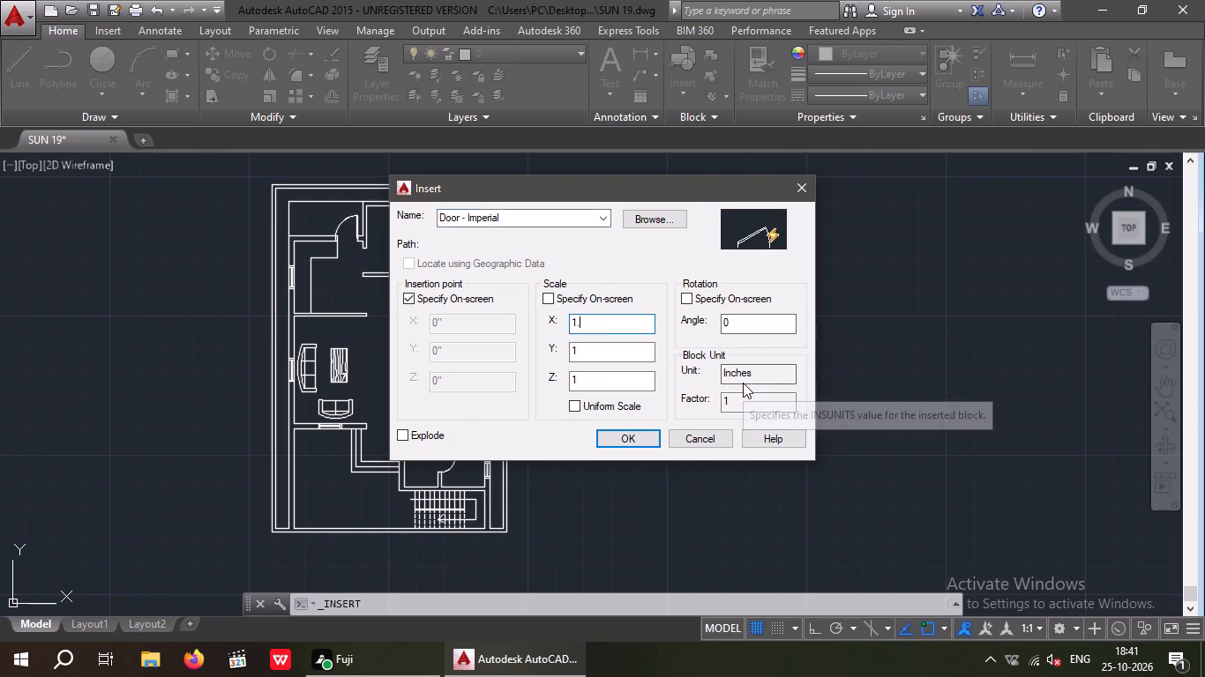
{"action": "key", "text": "5"}
{"action": "left_click", "coordinate": [584, 351]}
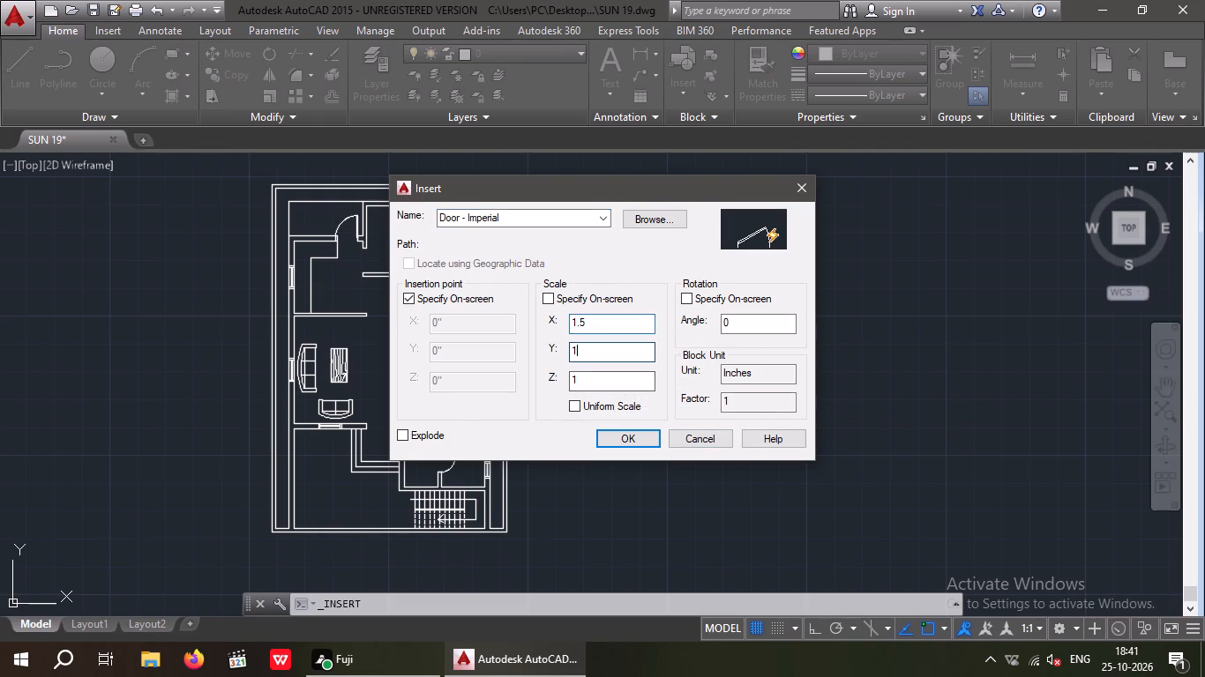
{"action": "key", "text": "period"}
{"action": "key", "text": "5"}
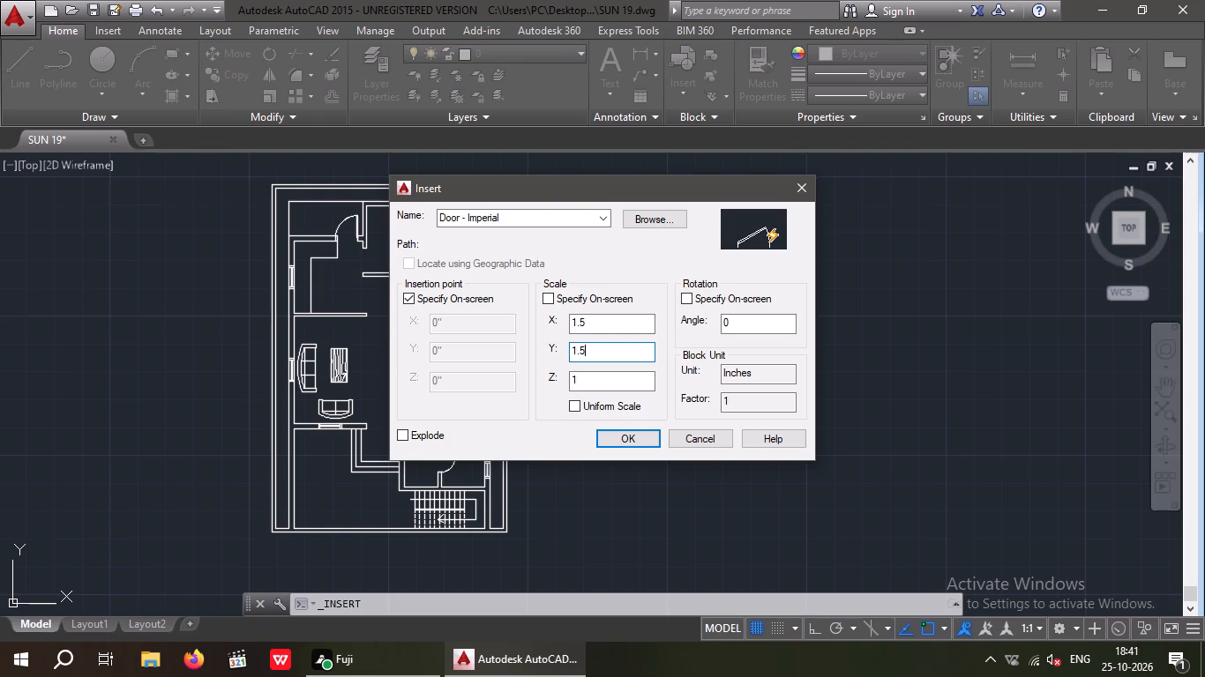
{"action": "left_click", "coordinate": [586, 385]}
{"action": "type", "text": ".5"}
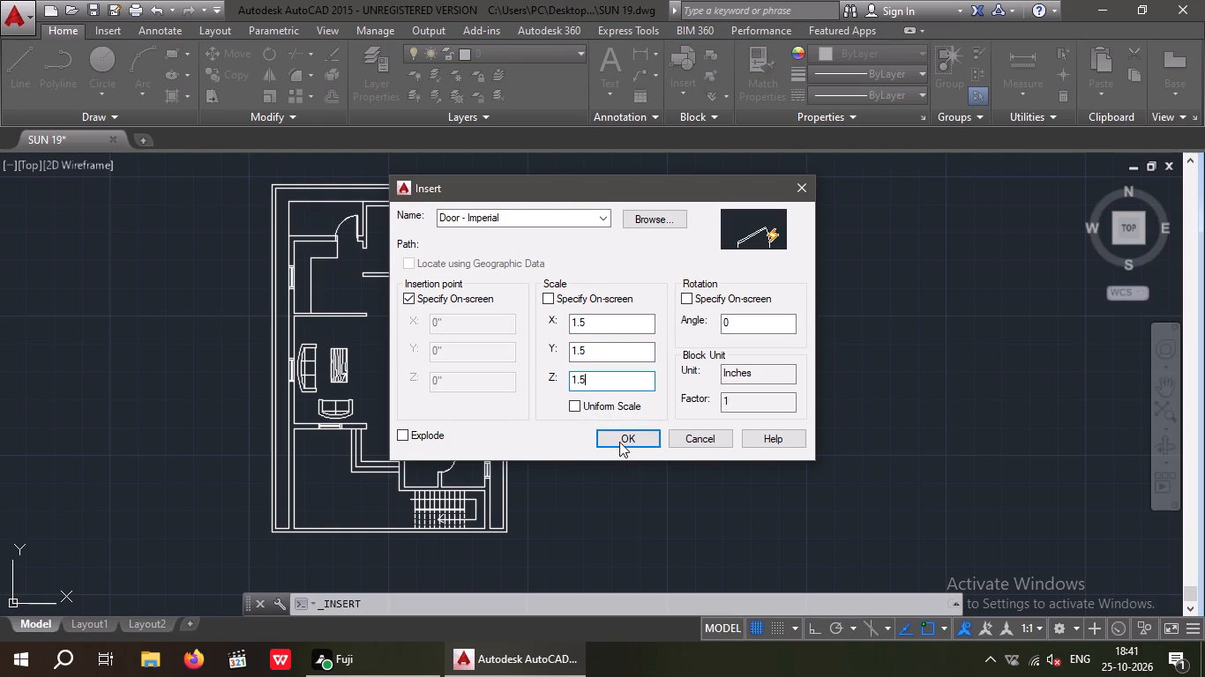
{"action": "left_click", "coordinate": [619, 440]}
{"action": "left_click", "coordinate": [147, 321]}
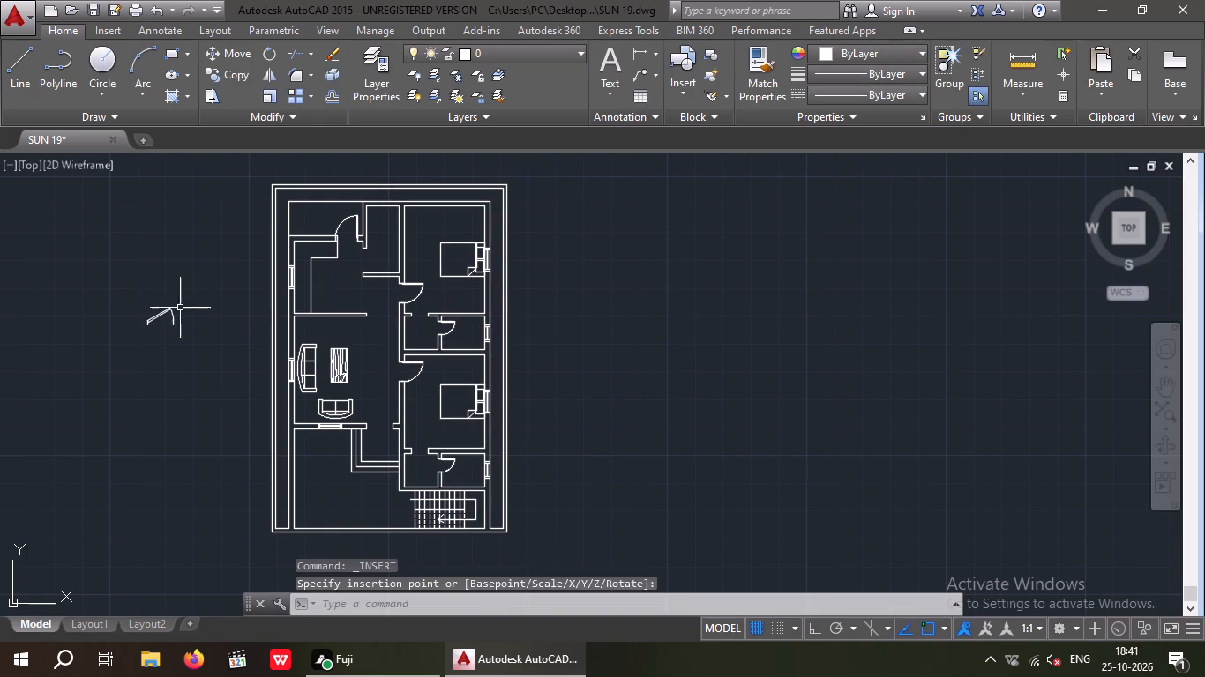
Set the new door fully open with its leaf perpendicular to the opening and flip its hinge to the opposite side.
{"action": "left_click", "coordinate": [165, 314]}
{"action": "scroll", "coordinate": [132, 308], "scroll_direction": "up", "scroll_amount": 3}
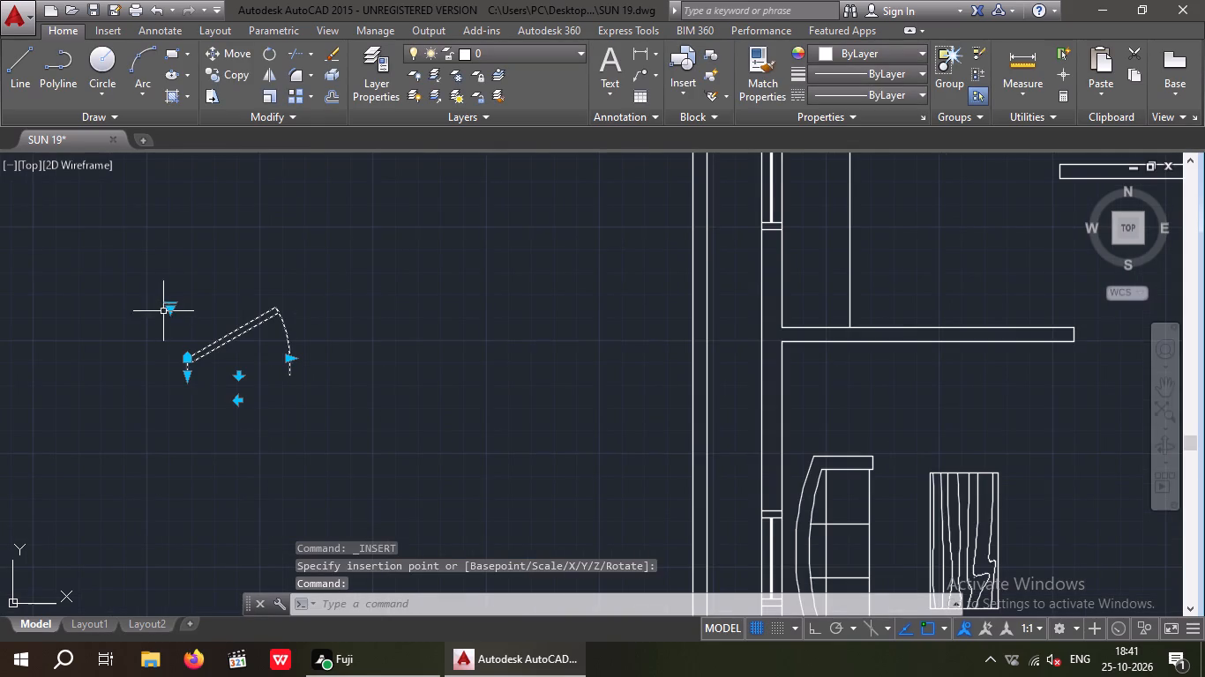
{"action": "left_click", "coordinate": [169, 310]}
{"action": "left_click", "coordinate": [230, 375]}
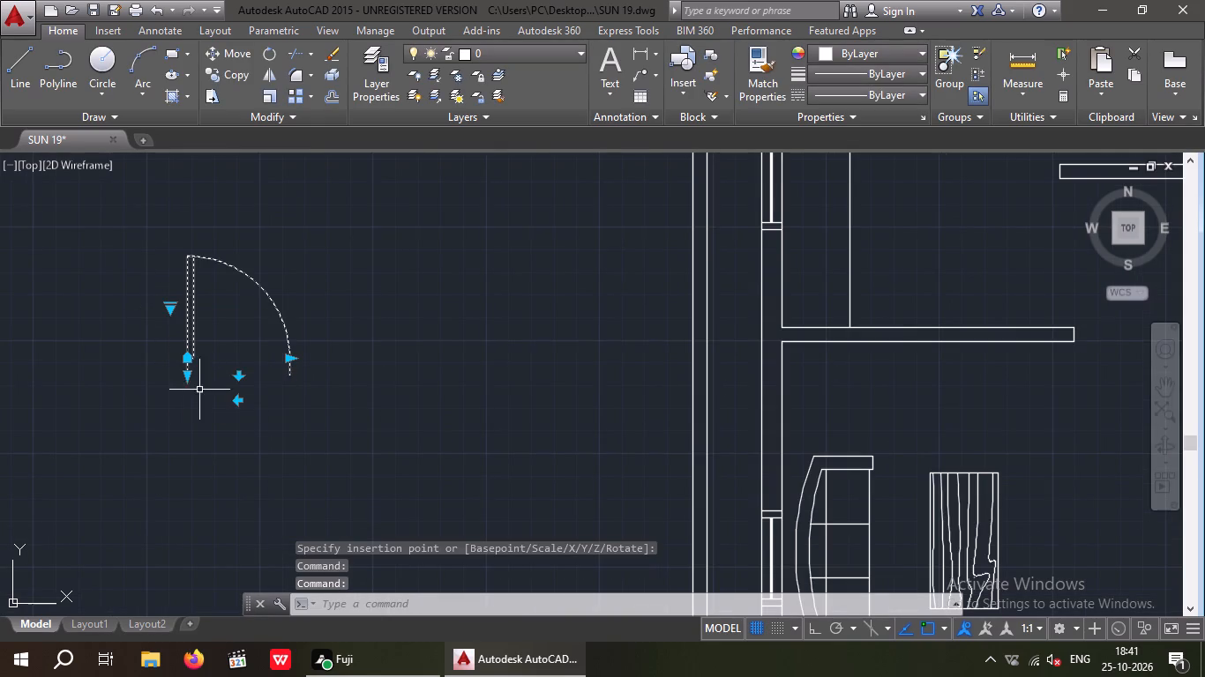
{"action": "left_click", "coordinate": [236, 402]}
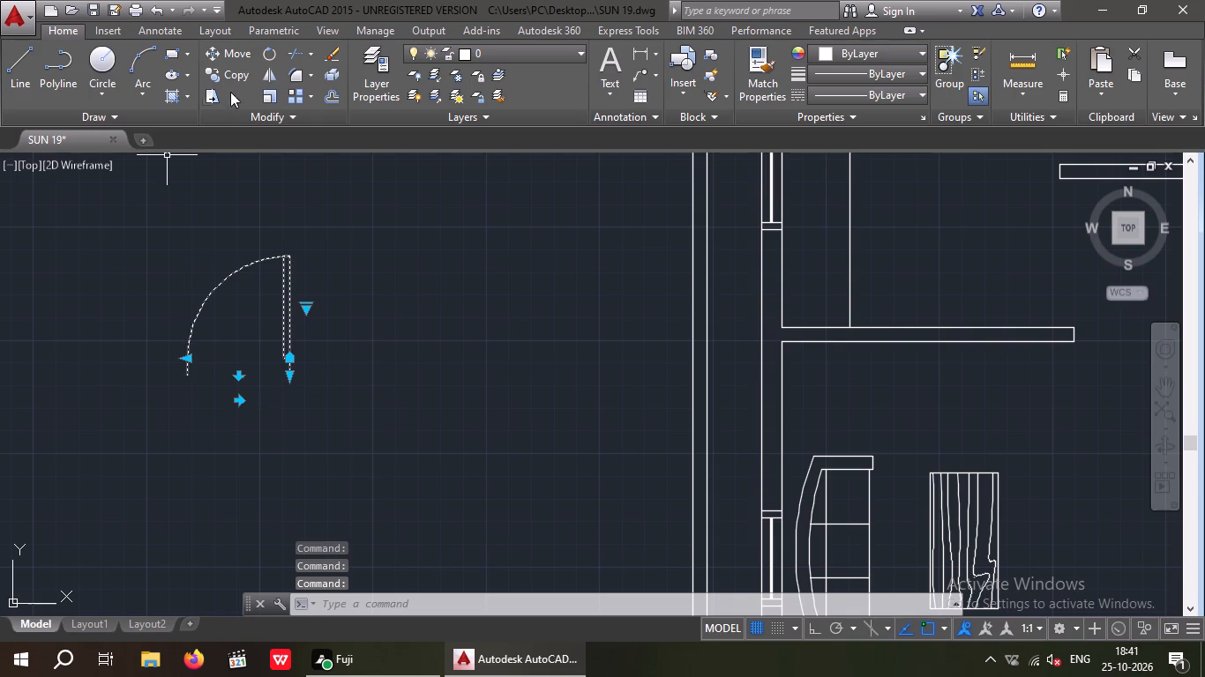
Move the new door by its hinge-side corner onto the wall stub's lower corner at the living room's bottom doorway.
{"action": "left_click", "coordinate": [239, 57]}
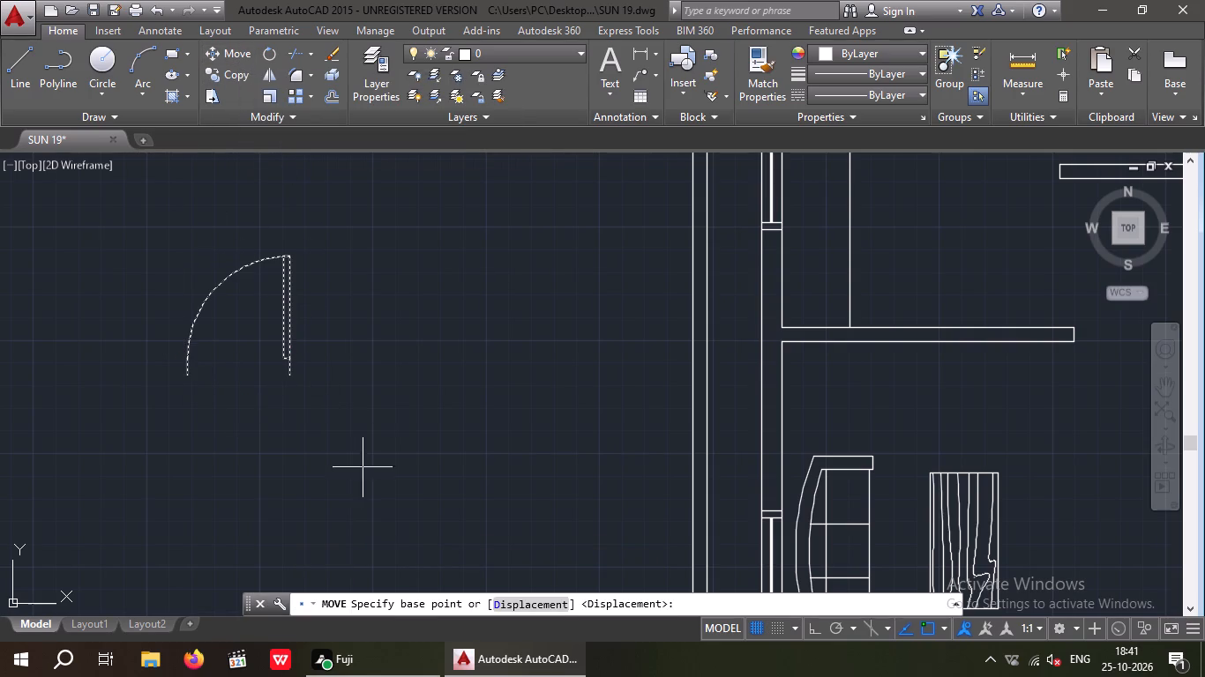
{"action": "left_click", "coordinate": [288, 375]}
{"action": "scroll", "coordinate": [303, 408], "scroll_direction": "down", "scroll_amount": 3}
{"action": "middle_click_drag", "start_coordinate": [349, 444], "coordinate": [258, 332]}
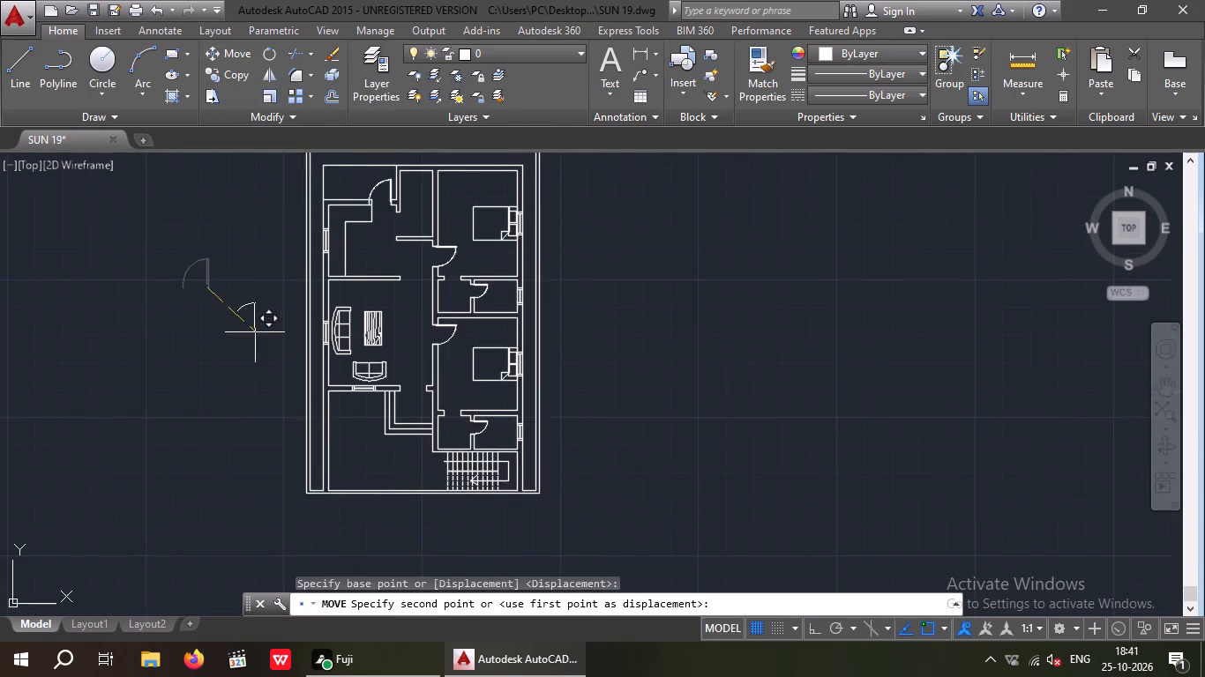
{"action": "scroll", "coordinate": [256, 335], "scroll_direction": "down", "scroll_amount": 3}
{"action": "scroll", "coordinate": [326, 371], "scroll_direction": "up", "scroll_amount": 4}
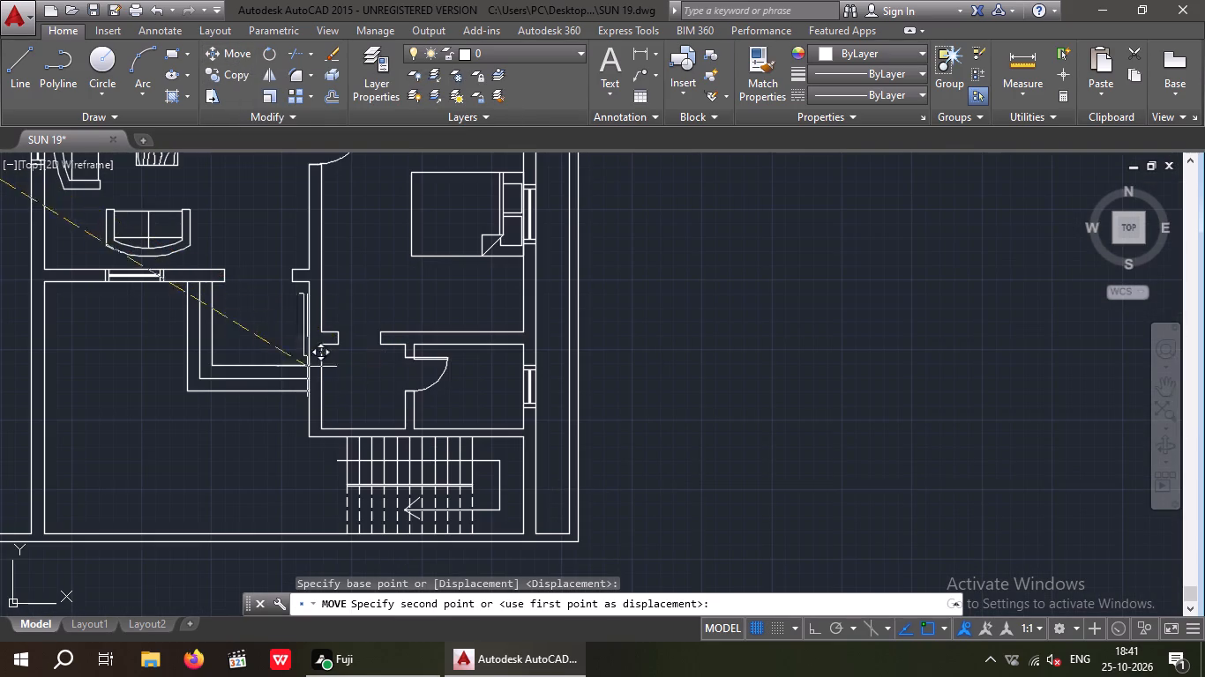
{"action": "scroll", "coordinate": [280, 286], "scroll_direction": "up", "scroll_amount": 3}
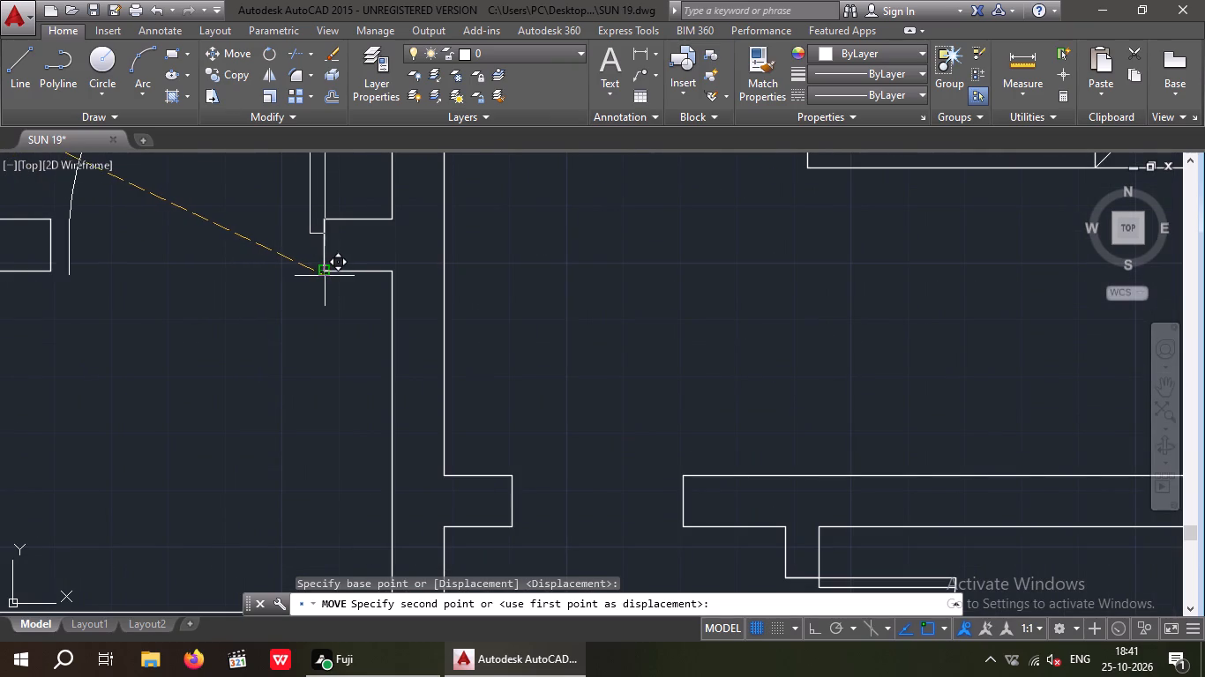
{"action": "left_click_drag", "start_coordinate": [324, 272], "coordinate": [321, 288]}
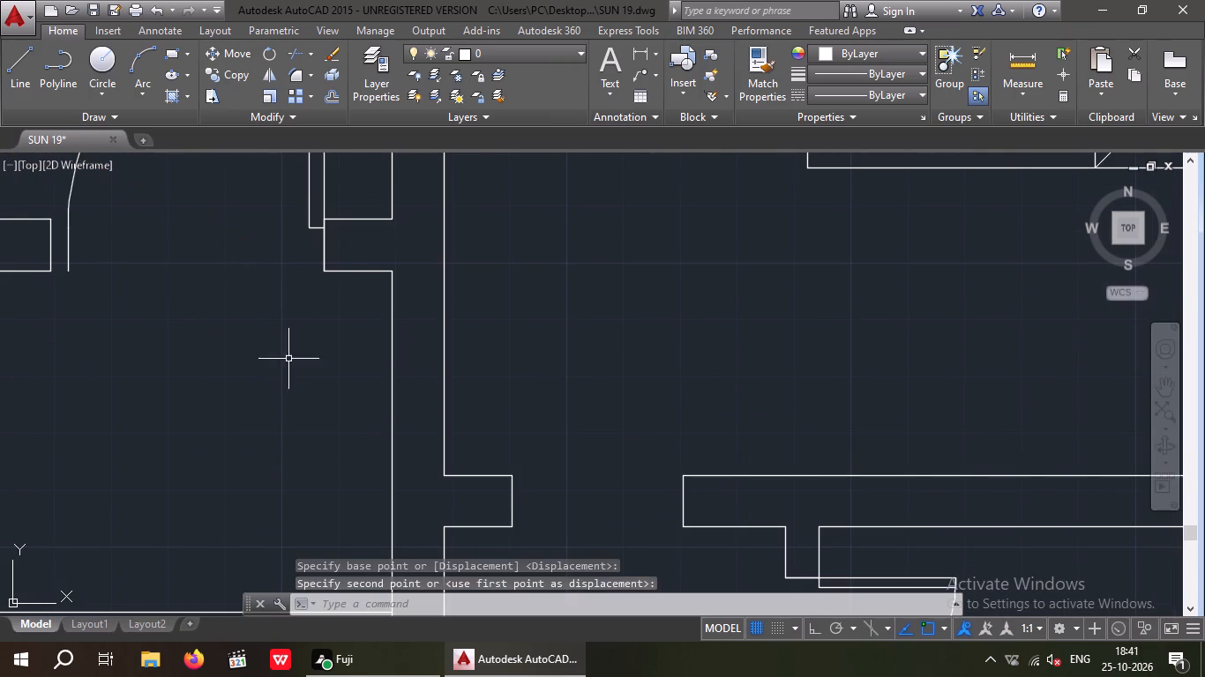
{"action": "key", "text": "Escape"}
Stretch the placed door's free side to the opposite wall end so its width fills the living room's bottom doorway.
{"action": "middle_click_drag", "start_coordinate": [166, 458], "coordinate": [199, 551]}
{"action": "scroll", "coordinate": [202, 433], "scroll_direction": "down", "scroll_amount": 2}
{"action": "scroll", "coordinate": [173, 355], "scroll_direction": "up", "scroll_amount": 2}
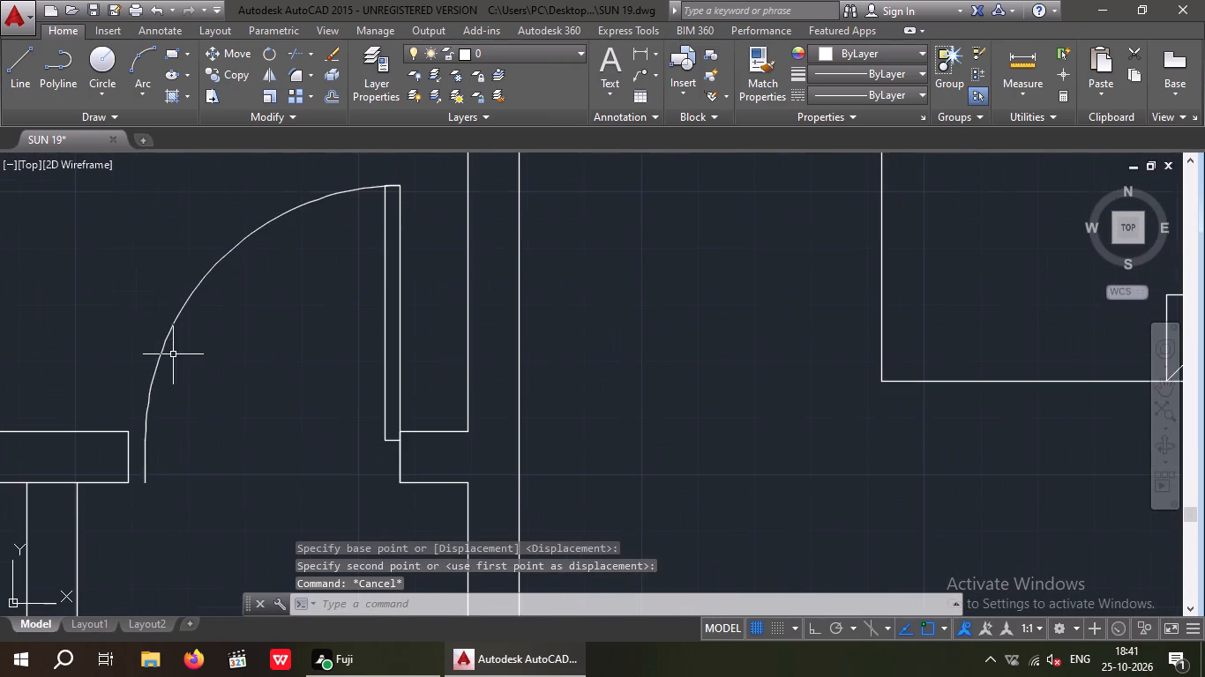
{"action": "left_click_drag", "start_coordinate": [201, 391], "coordinate": [152, 372]}
{"action": "left_click", "coordinate": [138, 368]}
{"action": "left_click_drag", "start_coordinate": [146, 440], "coordinate": [124, 443]}
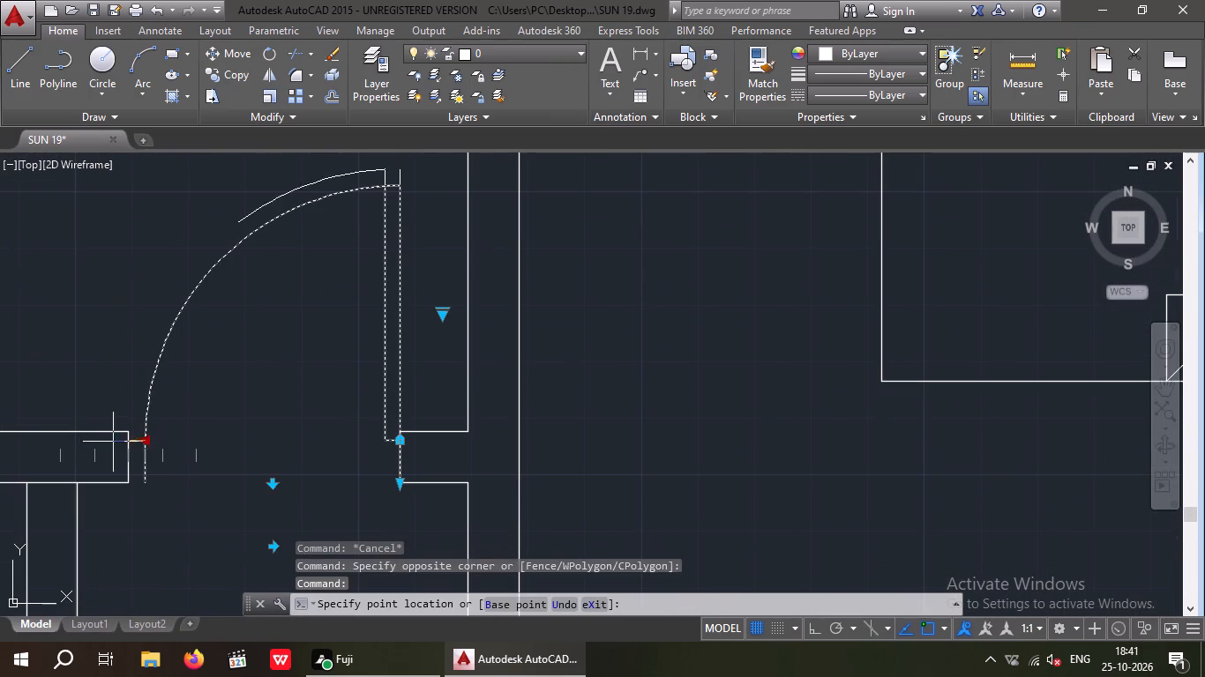
{"action": "left_click", "coordinate": [131, 442]}
{"action": "key", "text": "Escape"}
{"action": "key", "text": "Escape"}
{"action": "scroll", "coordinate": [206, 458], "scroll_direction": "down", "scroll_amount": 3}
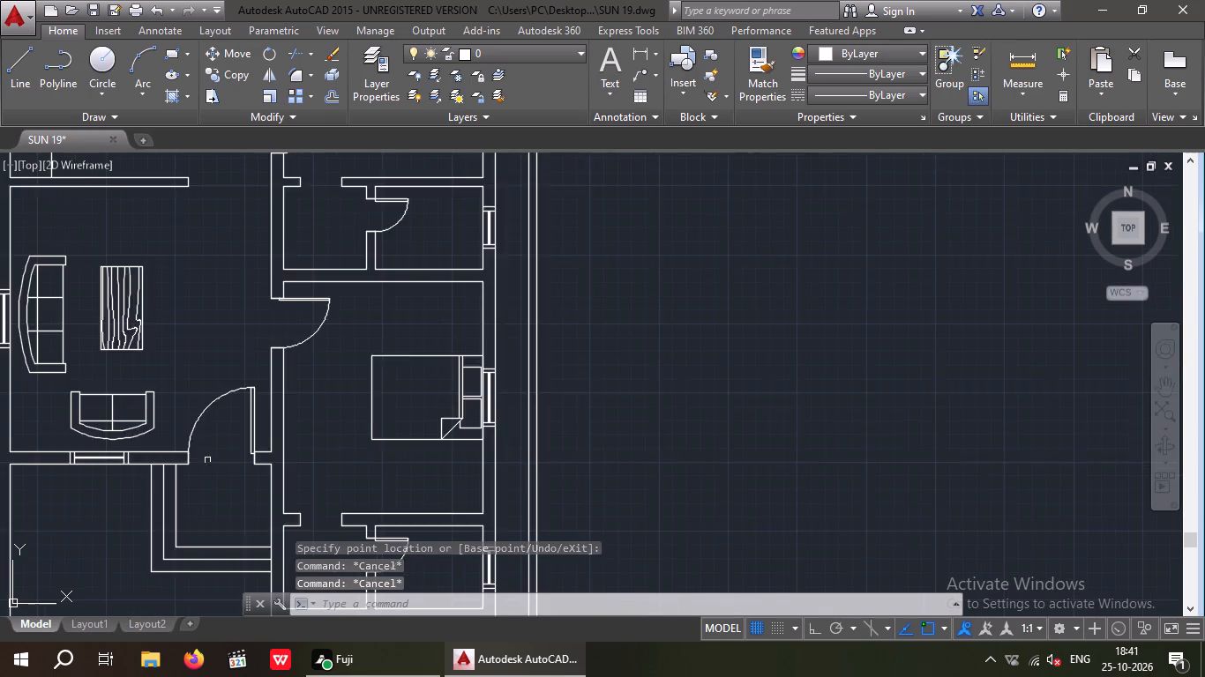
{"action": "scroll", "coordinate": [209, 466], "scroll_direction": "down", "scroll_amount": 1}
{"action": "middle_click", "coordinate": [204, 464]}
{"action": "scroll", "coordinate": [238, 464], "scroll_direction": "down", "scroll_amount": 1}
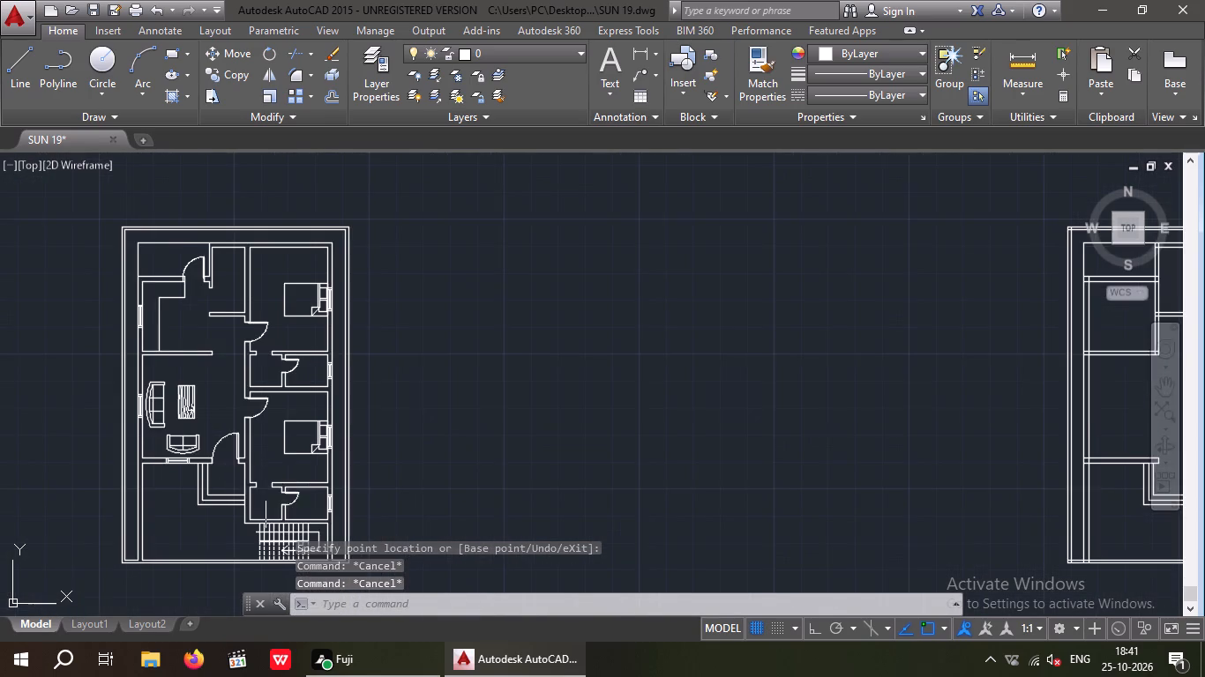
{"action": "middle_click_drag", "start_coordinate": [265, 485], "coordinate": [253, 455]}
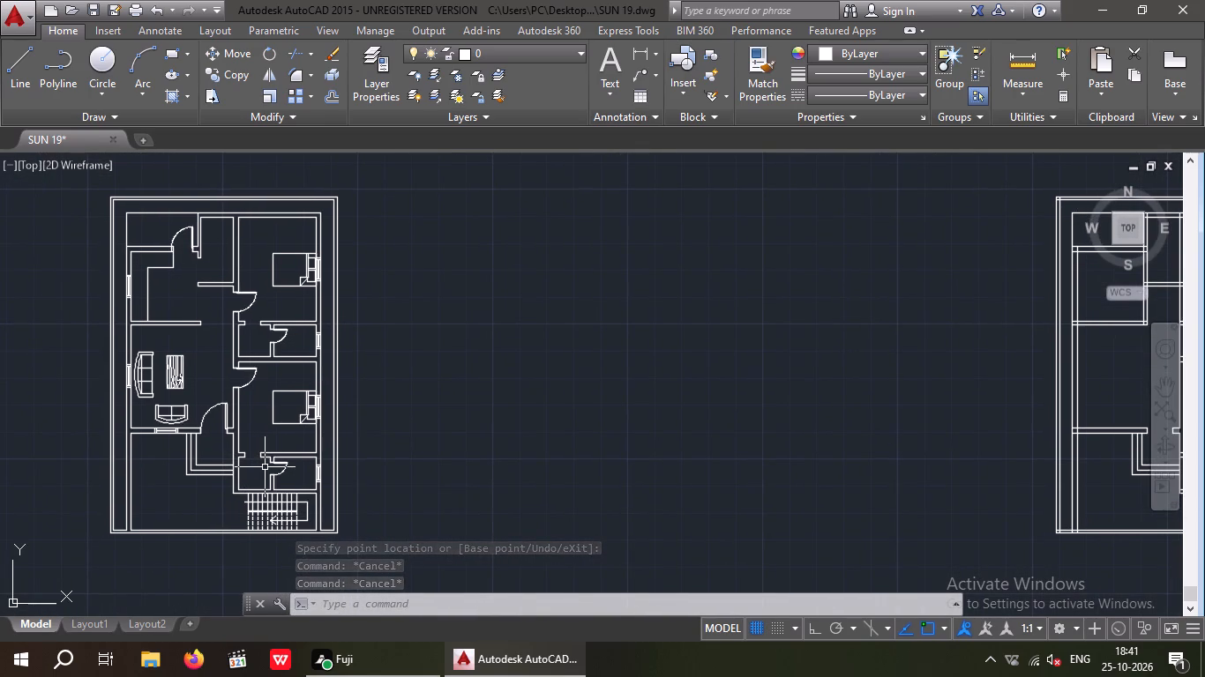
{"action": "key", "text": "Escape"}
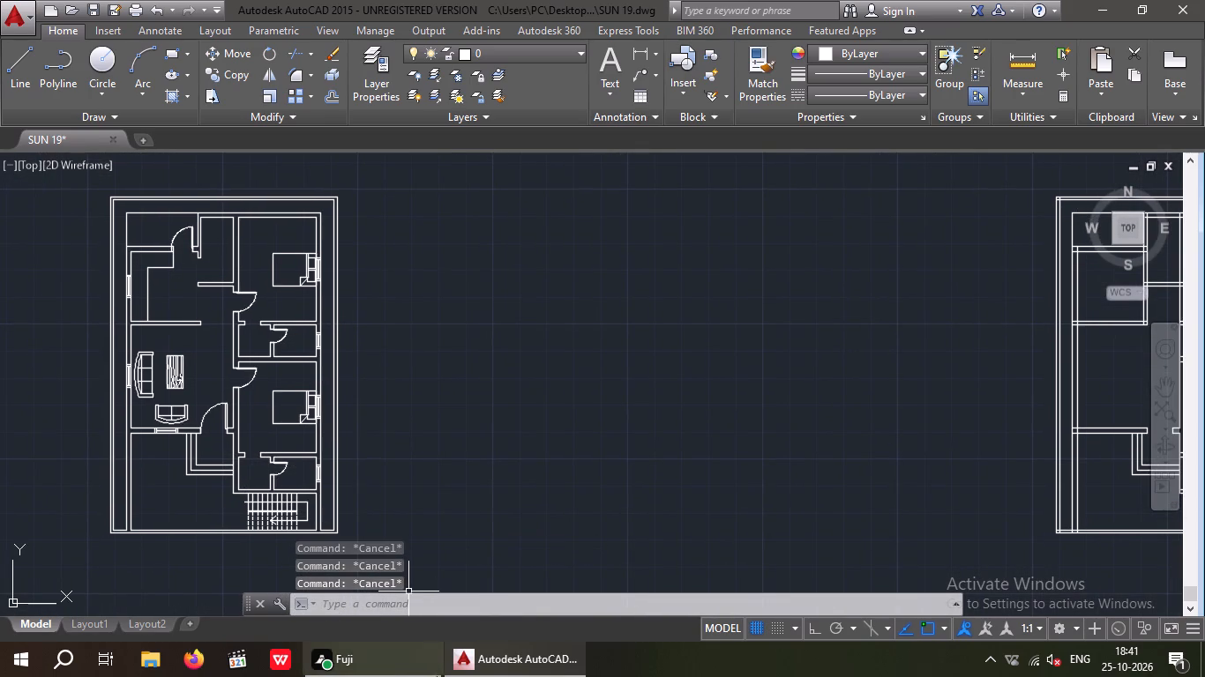
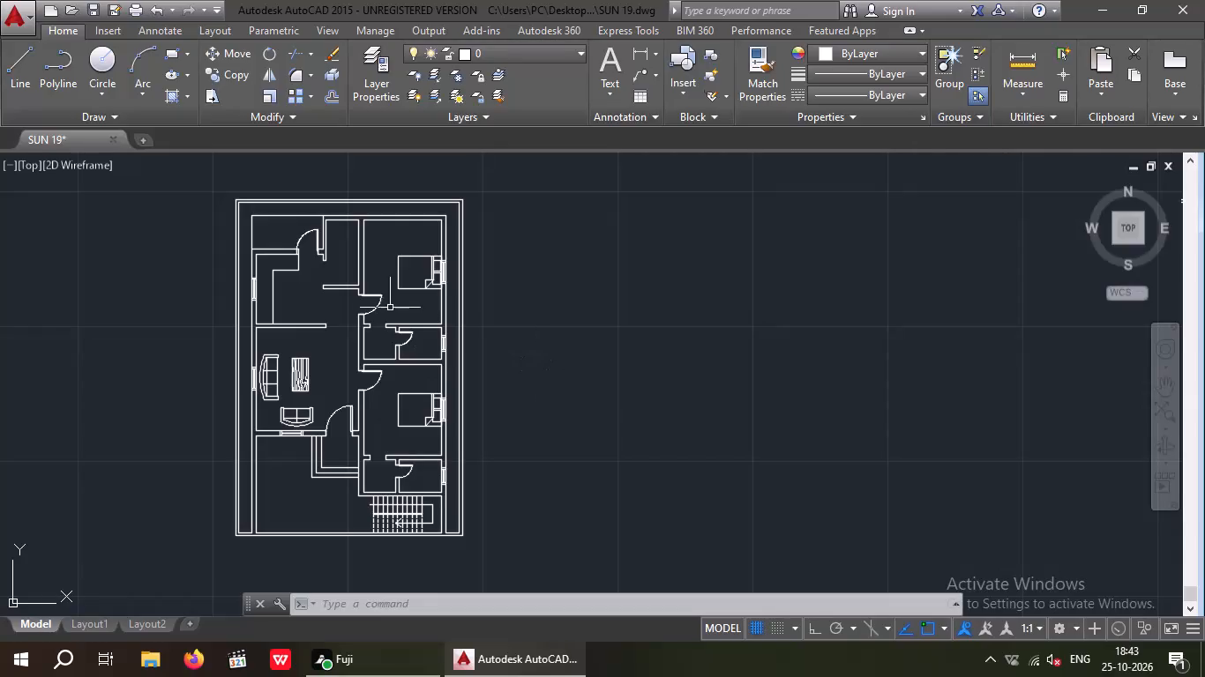
With Ortho on, draw a short line across the front boundary wall's thickness, in line with the outer wall corner beside the stairs.
{"action": "scroll", "coordinate": [305, 479], "scroll_direction": "up", "scroll_amount": 1}
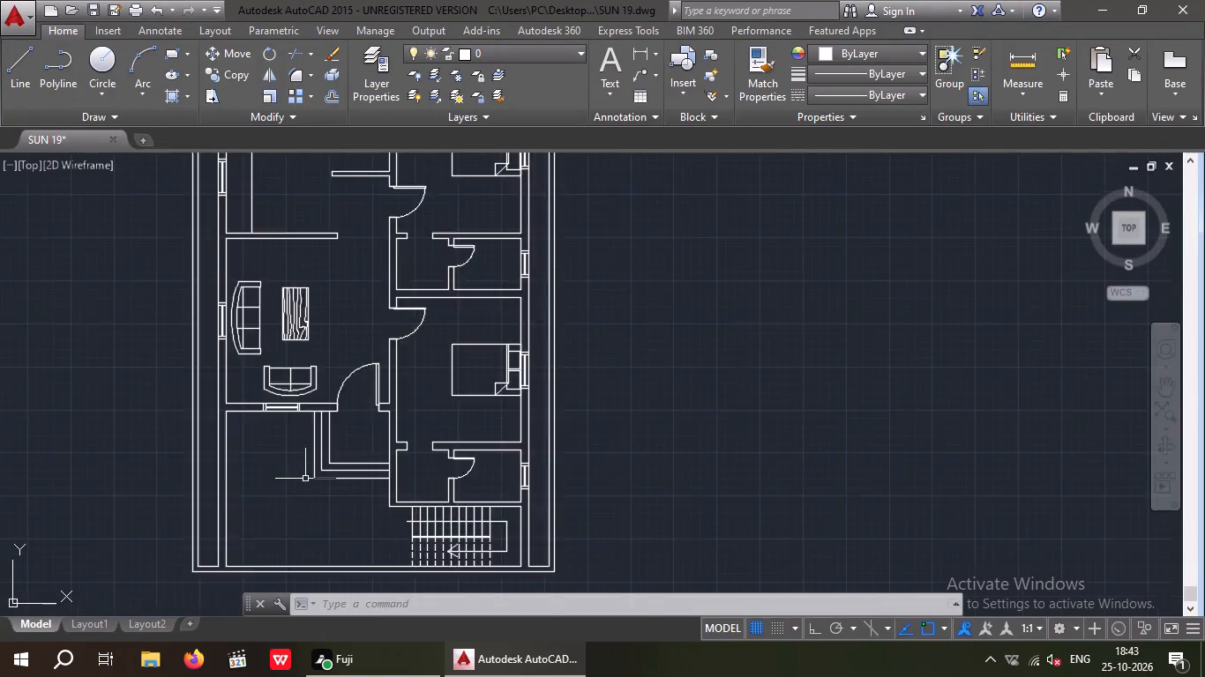
{"action": "scroll", "coordinate": [305, 479], "scroll_direction": "up", "scroll_amount": 1}
{"action": "middle_click_drag", "start_coordinate": [307, 473], "coordinate": [313, 412]}
{"action": "scroll", "coordinate": [312, 405], "scroll_direction": "down", "scroll_amount": 1}
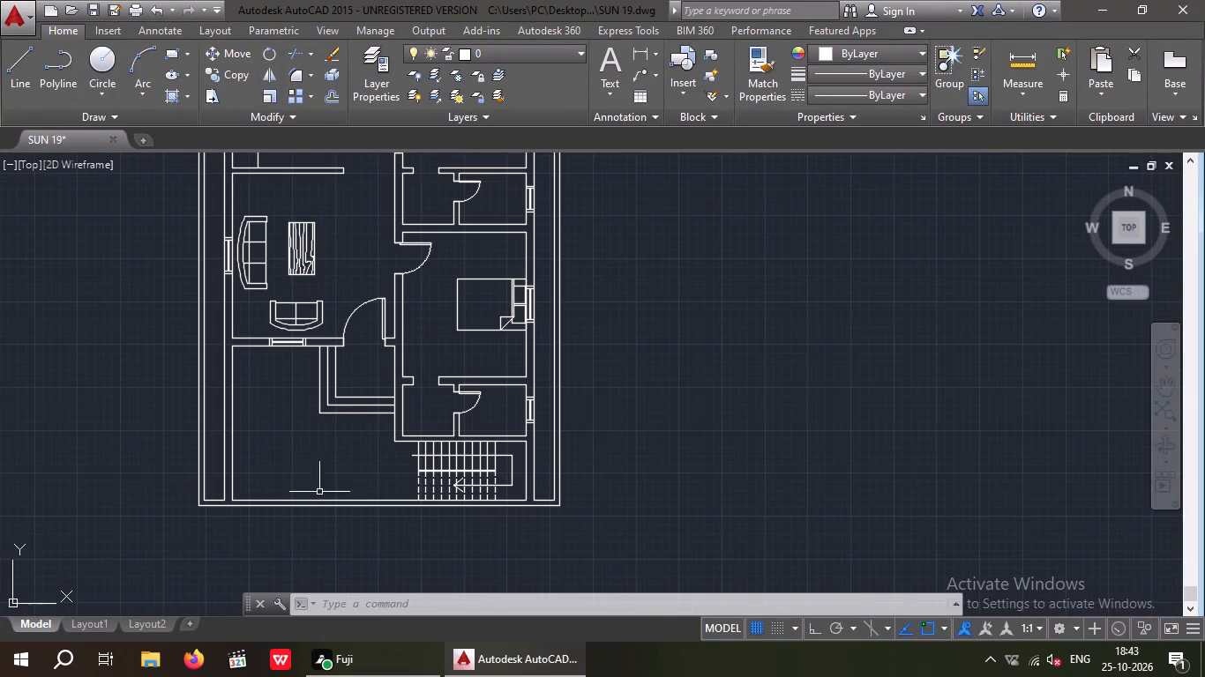
{"action": "key", "text": "Escape"}
{"action": "key", "text": "Escape"}
{"action": "key", "text": "Escape"}
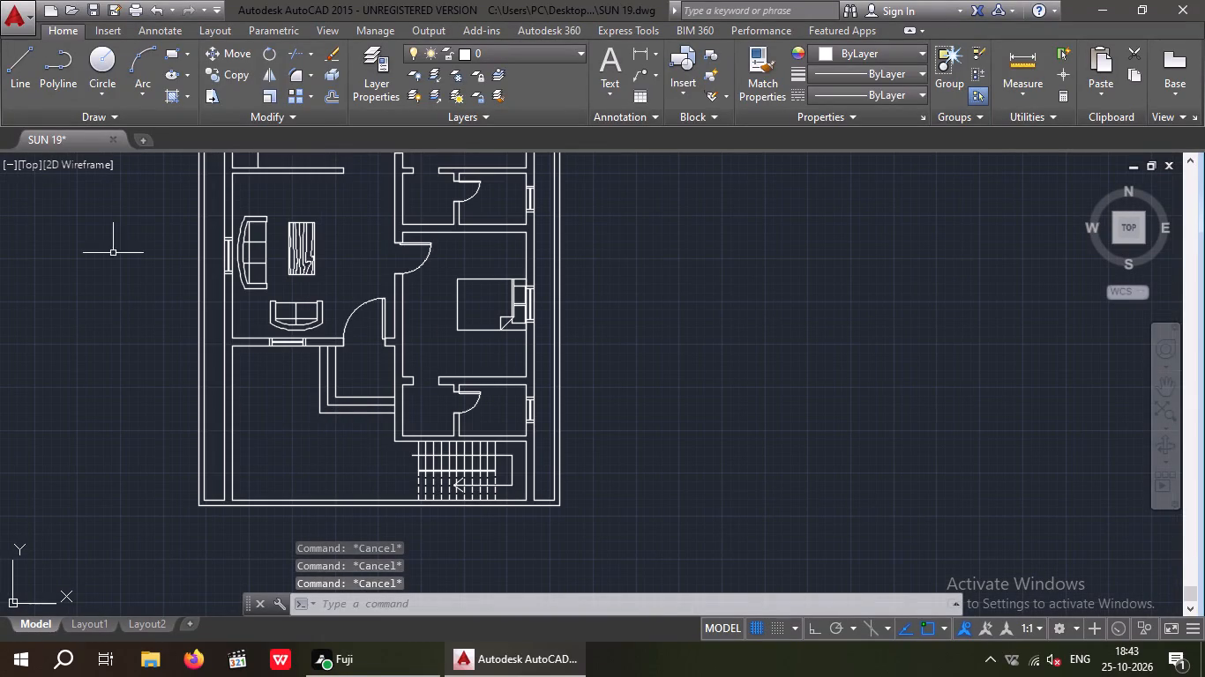
{"action": "left_click", "coordinate": [23, 68]}
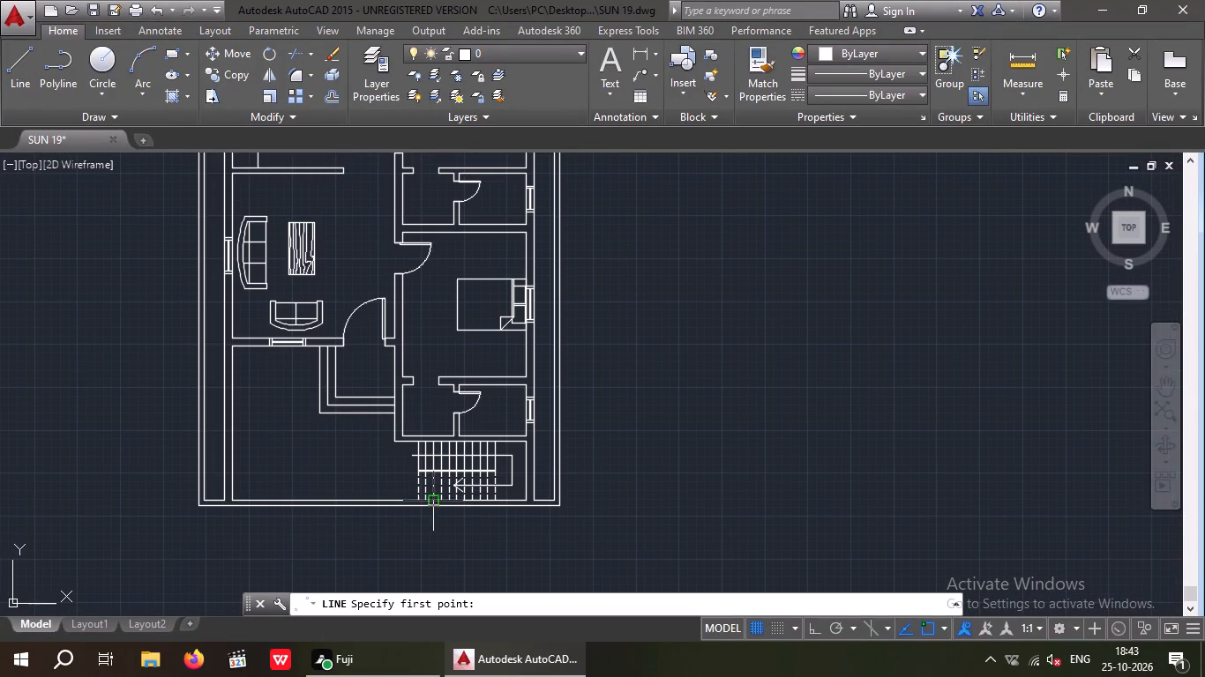
{"action": "scroll", "coordinate": [421, 495], "scroll_direction": "up", "scroll_amount": 2}
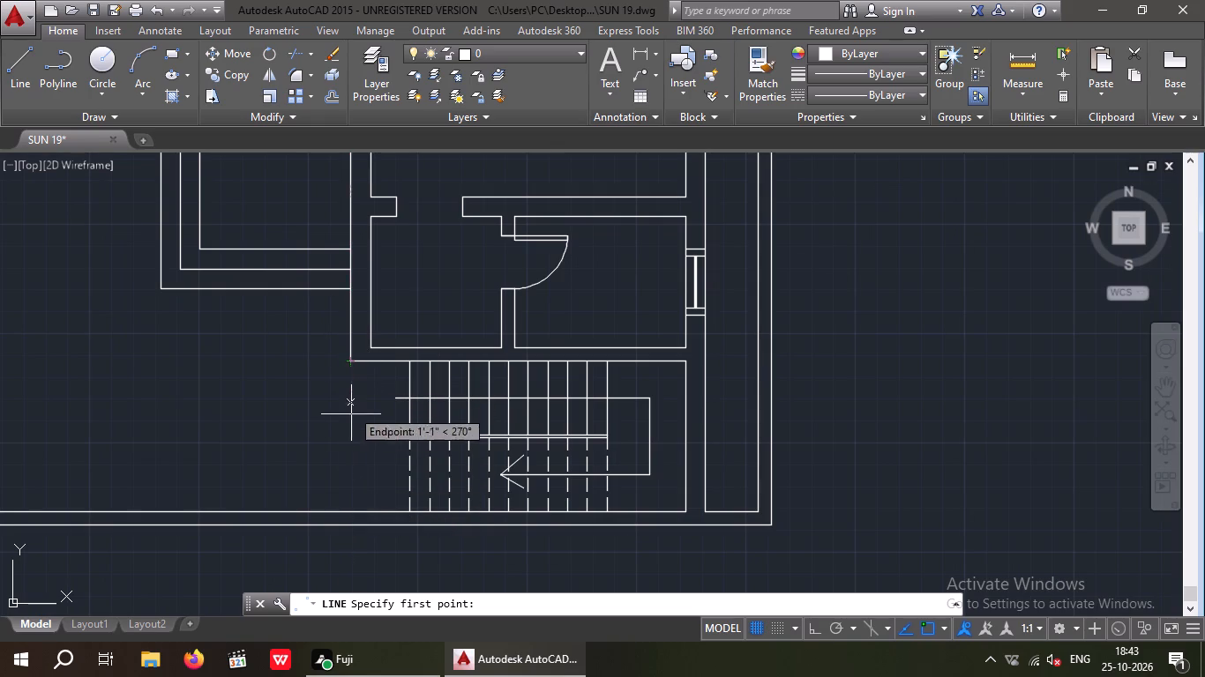
{"action": "left_click", "coordinate": [352, 510]}
{"action": "scroll", "coordinate": [356, 527], "scroll_direction": "up", "scroll_amount": 2}
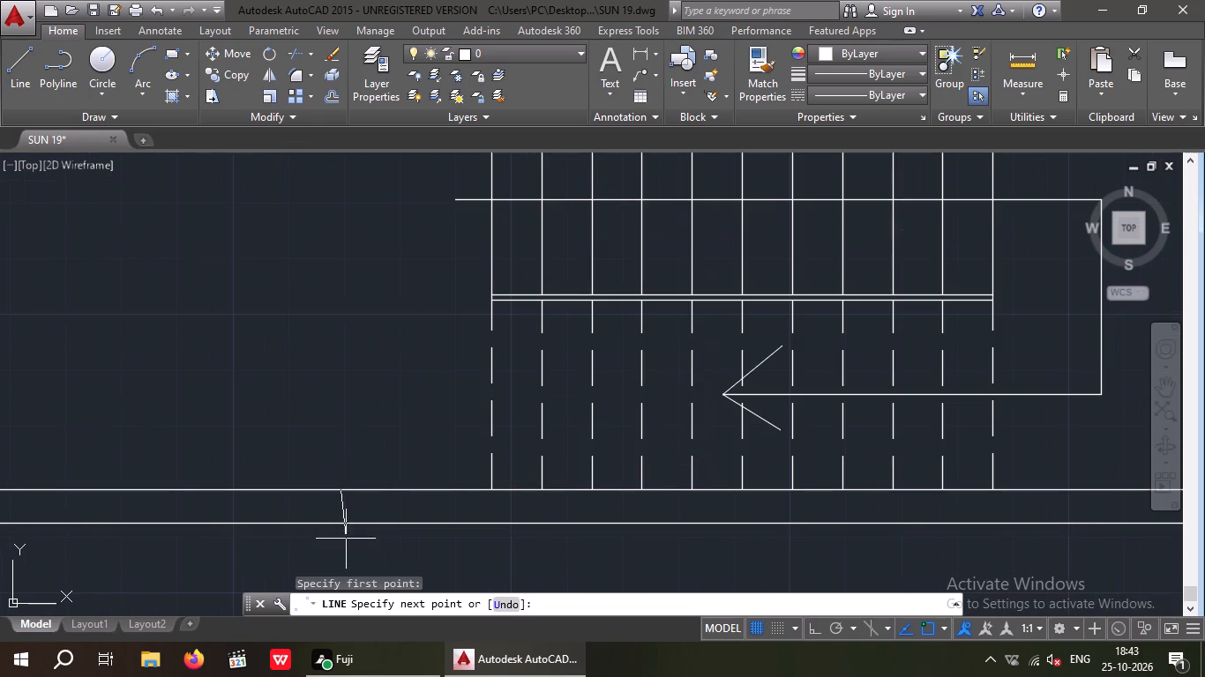
{"action": "left_click", "coordinate": [816, 625]}
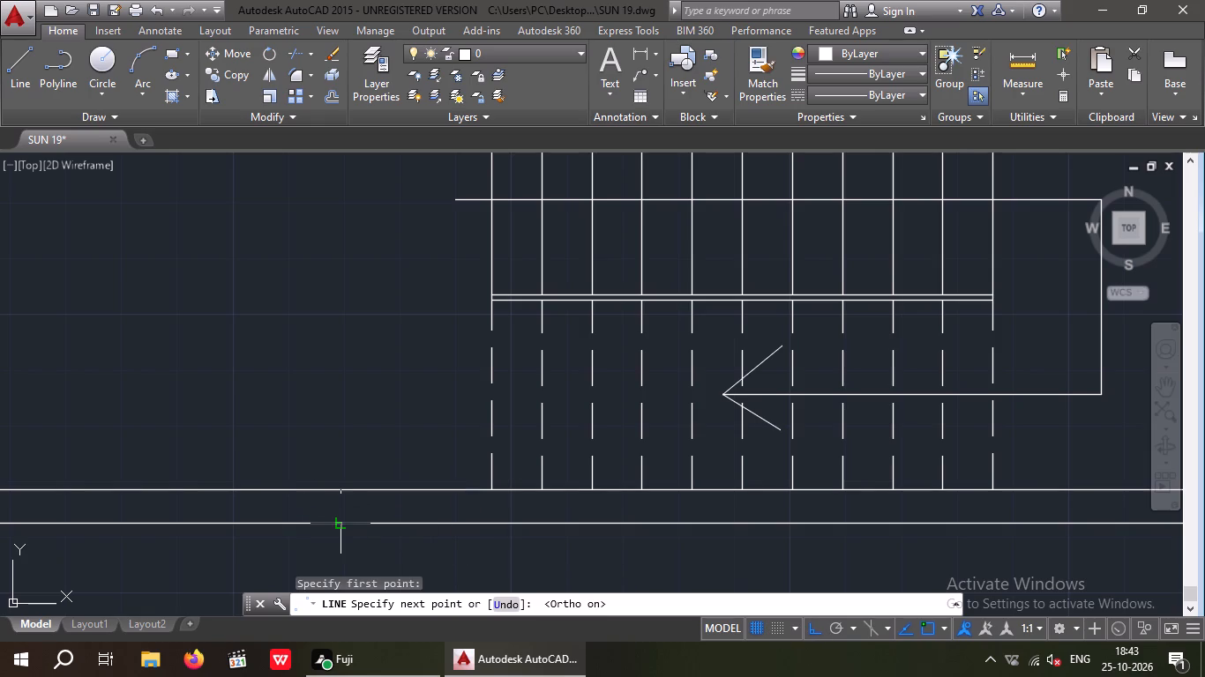
{"action": "left_click", "coordinate": [342, 523]}
{"action": "key", "text": "Escape"}
{"action": "scroll", "coordinate": [405, 450], "scroll_direction": "down", "scroll_amount": 2}
{"action": "middle_click_drag", "start_coordinate": [336, 470], "coordinate": [496, 476]}
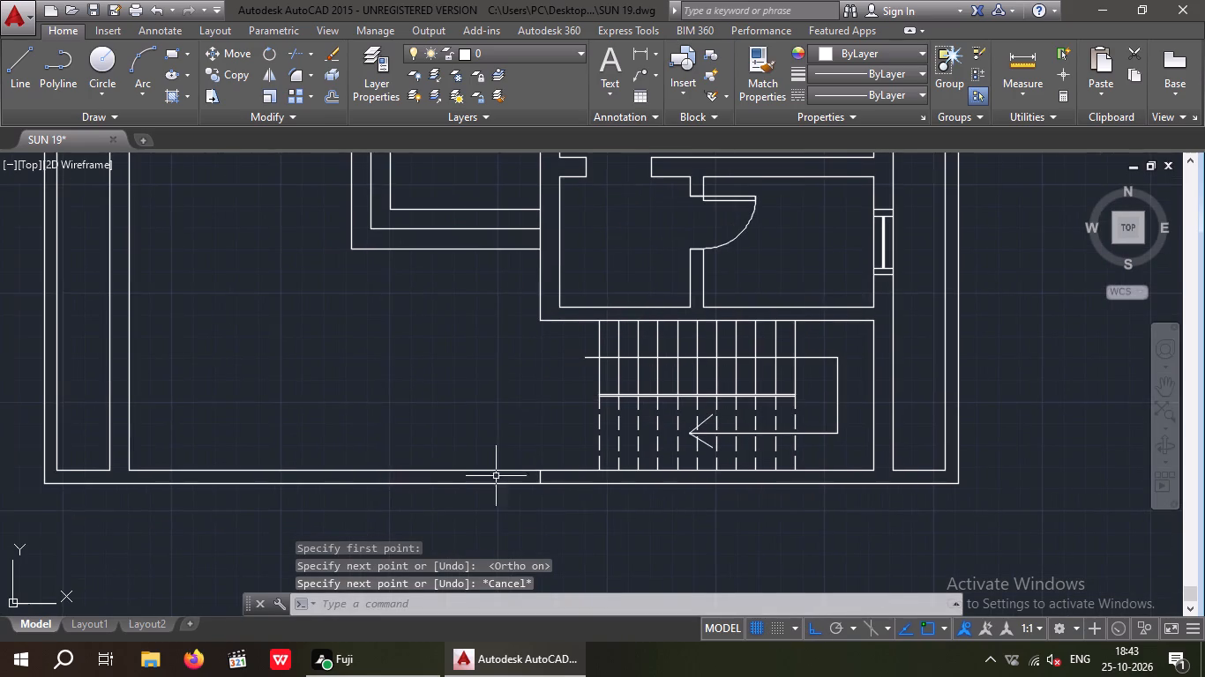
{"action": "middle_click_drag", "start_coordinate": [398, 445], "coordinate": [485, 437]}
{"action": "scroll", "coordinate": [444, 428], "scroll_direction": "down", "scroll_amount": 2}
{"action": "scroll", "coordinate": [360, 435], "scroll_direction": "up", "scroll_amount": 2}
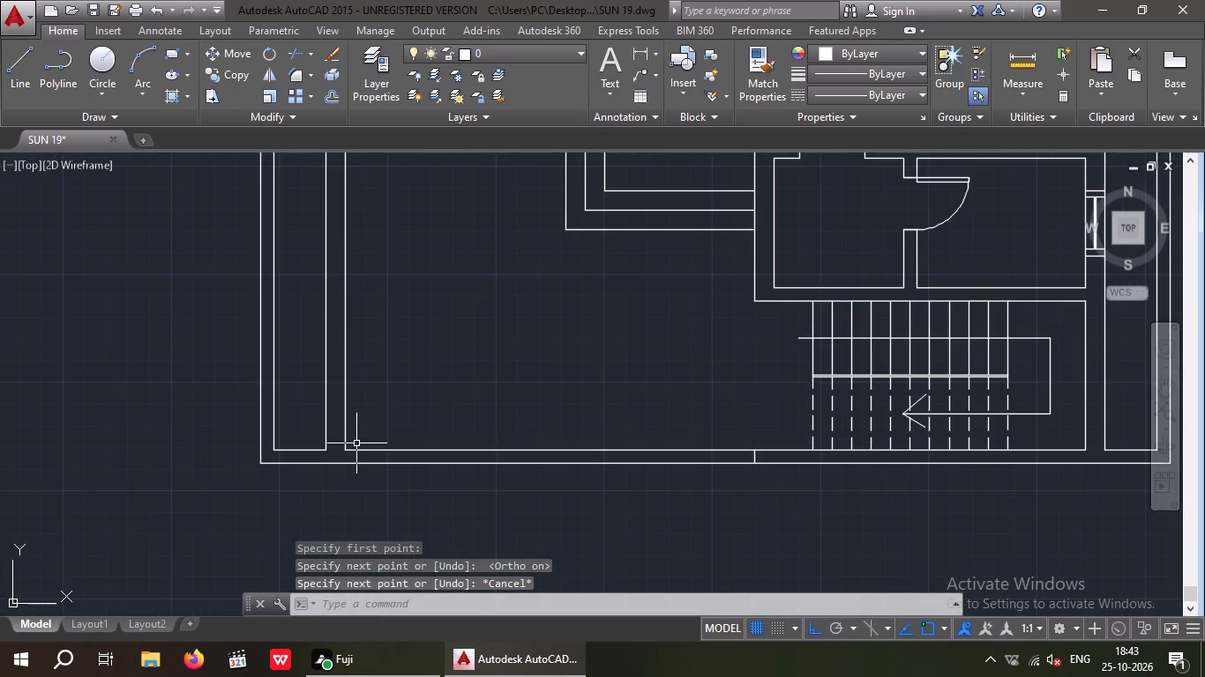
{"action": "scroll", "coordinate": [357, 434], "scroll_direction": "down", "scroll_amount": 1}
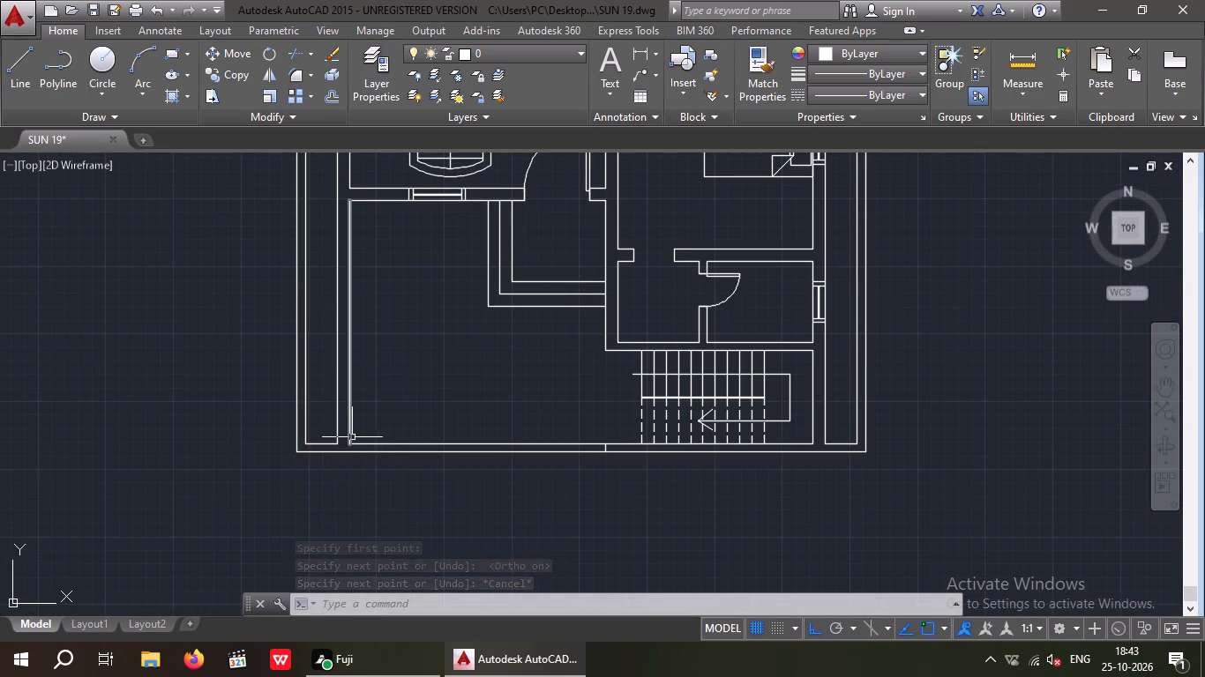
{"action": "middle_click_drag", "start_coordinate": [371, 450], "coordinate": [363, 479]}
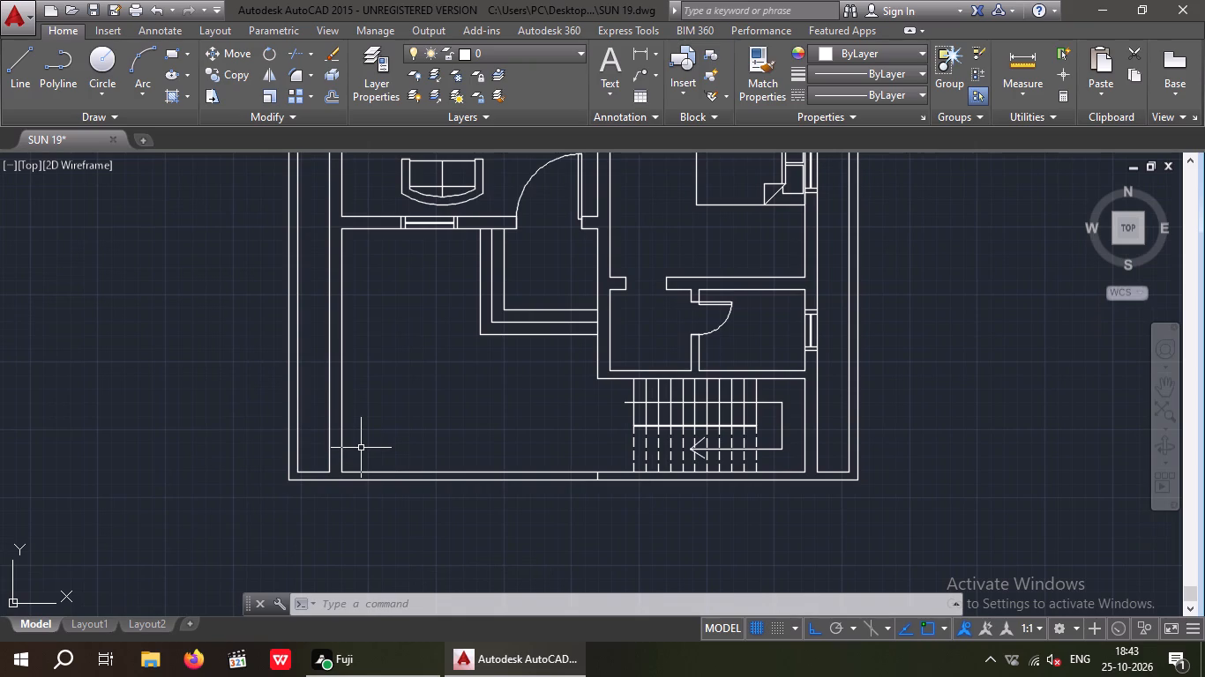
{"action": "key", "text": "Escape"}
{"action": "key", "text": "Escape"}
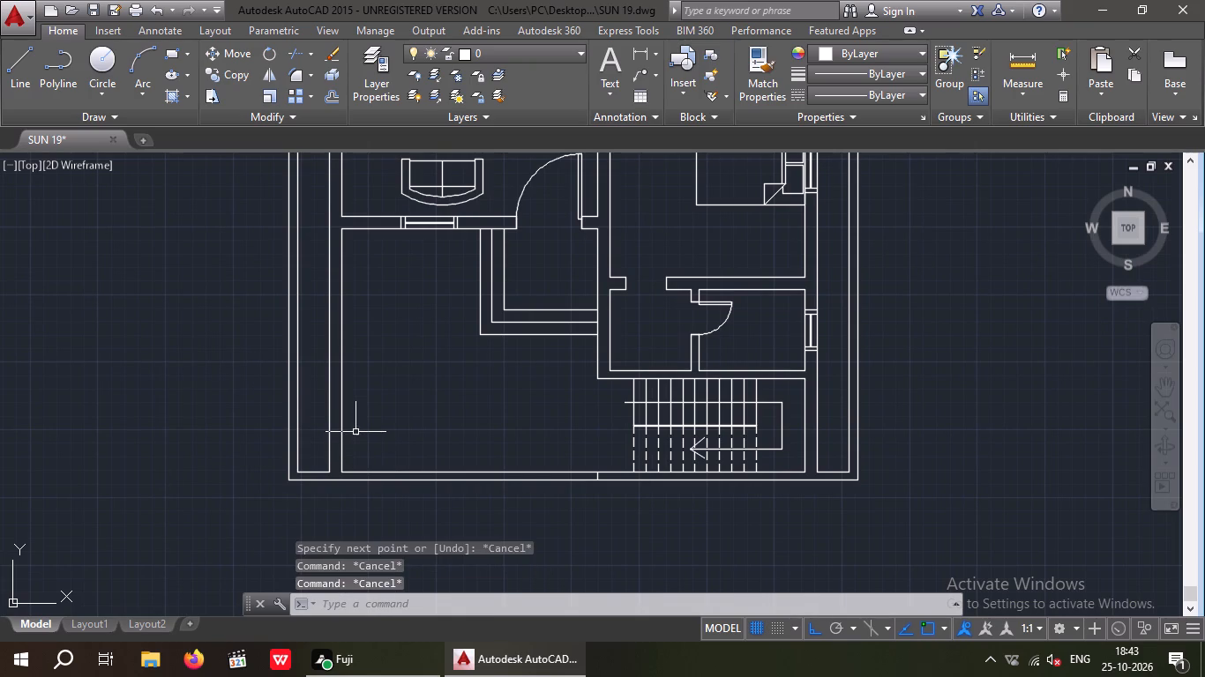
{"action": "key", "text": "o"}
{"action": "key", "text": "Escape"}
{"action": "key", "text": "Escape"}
Extend the short inner boundary line at the west side passage across the porch side wall to its inner face.
{"action": "key", "text": "e"}
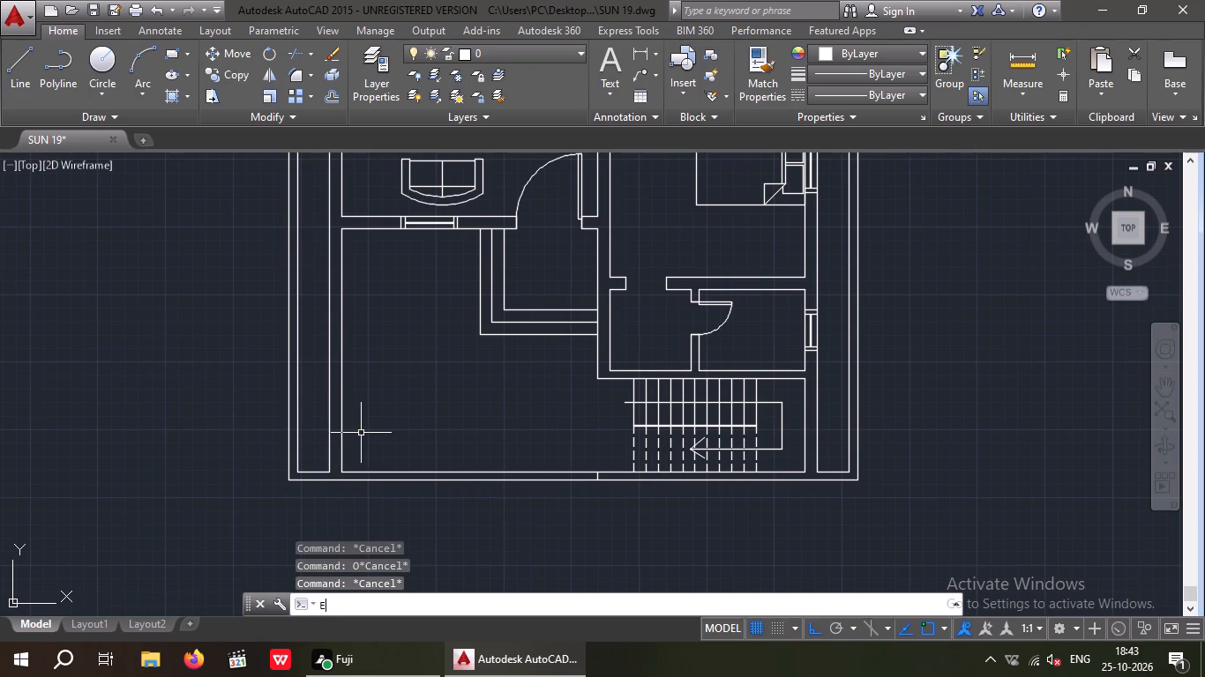
{"action": "type", "text": "X"}
{"action": "key", "text": "space"}
{"action": "key", "text": "space"}
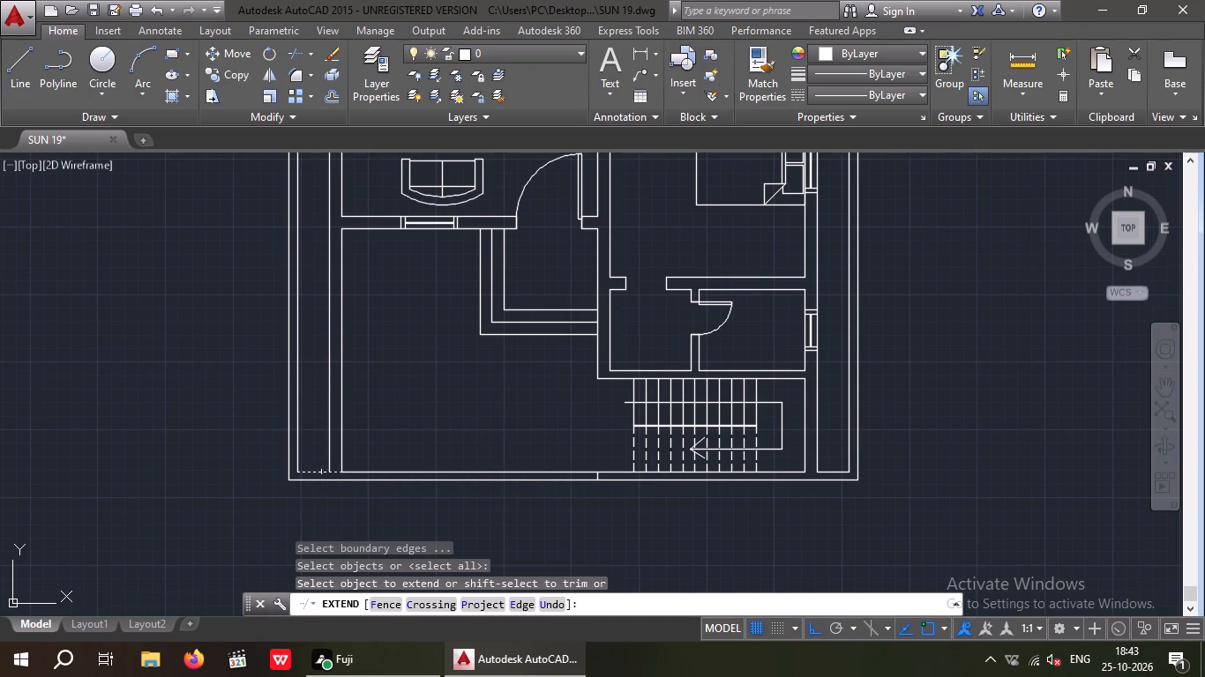
{"action": "left_click", "coordinate": [324, 472]}
{"action": "key", "text": "Escape"}
{"action": "key", "text": "Escape"}
{"action": "key", "text": "Escape"}
{"action": "key", "text": "Escape"}
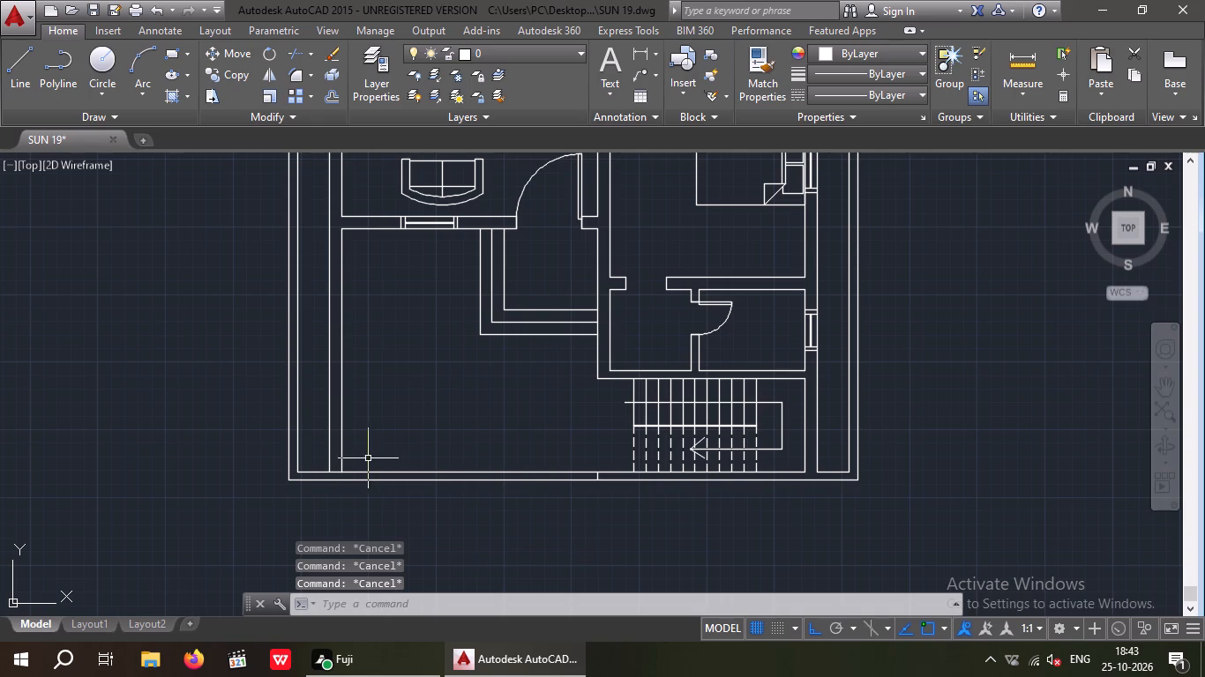
Offset the extended boundary line 4' inward, across the porch side wall.
{"action": "key", "text": "o"}
{"action": "key", "text": "Return"}
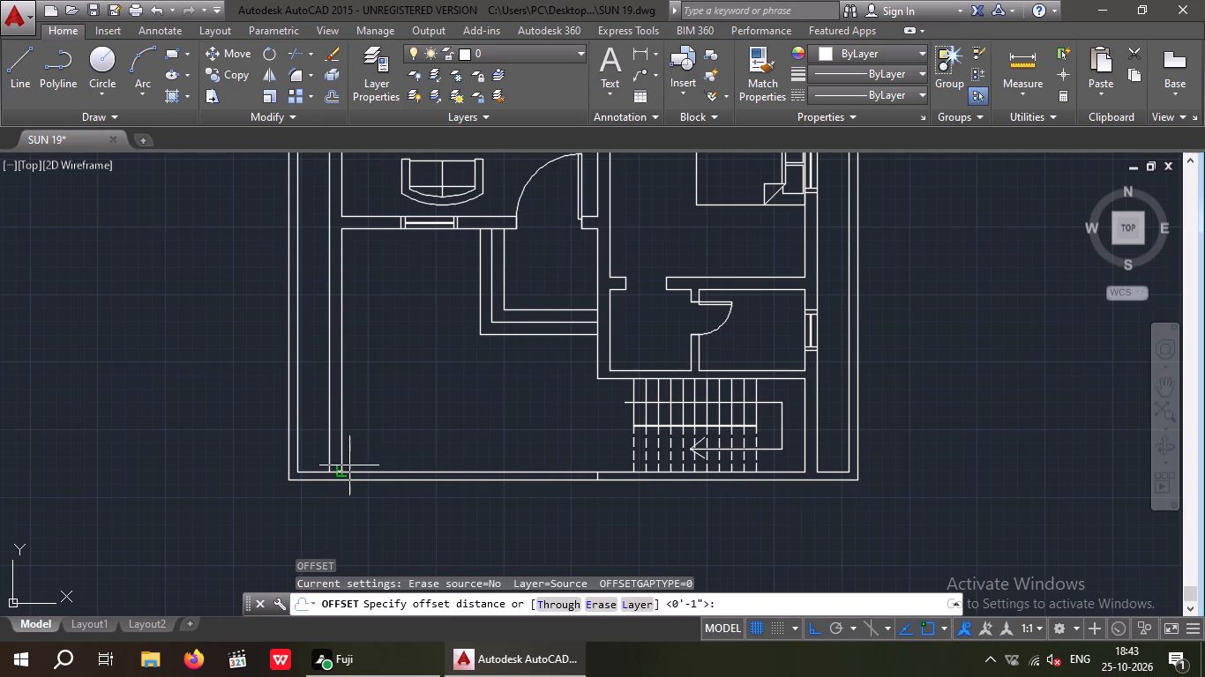
{"action": "key", "text": "4"}
{"action": "key", "text": "apostrophe"}
{"action": "key", "text": "Return"}
{"action": "scroll", "coordinate": [341, 471], "scroll_direction": "up", "scroll_amount": 1}
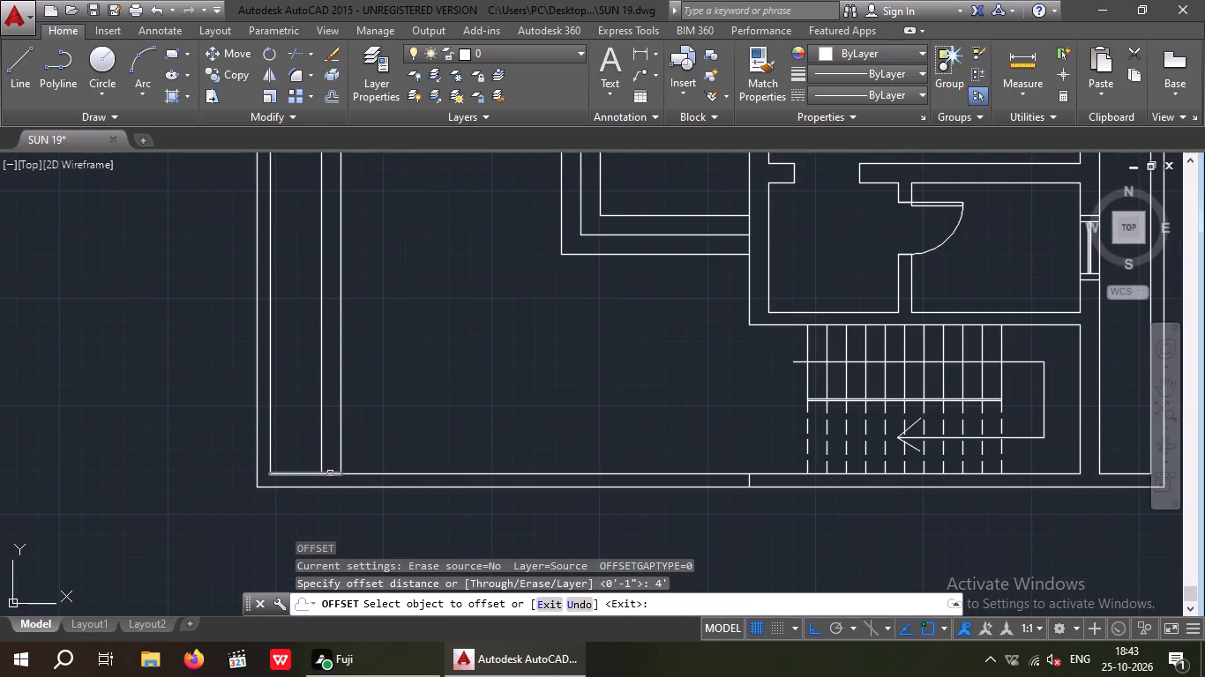
{"action": "left_click_drag", "start_coordinate": [329, 473], "coordinate": [333, 465]}
{"action": "left_click", "coordinate": [337, 396]}
{"action": "key", "text": "Escape"}
{"action": "key", "text": "Escape"}
{"action": "key", "text": "Escape"}
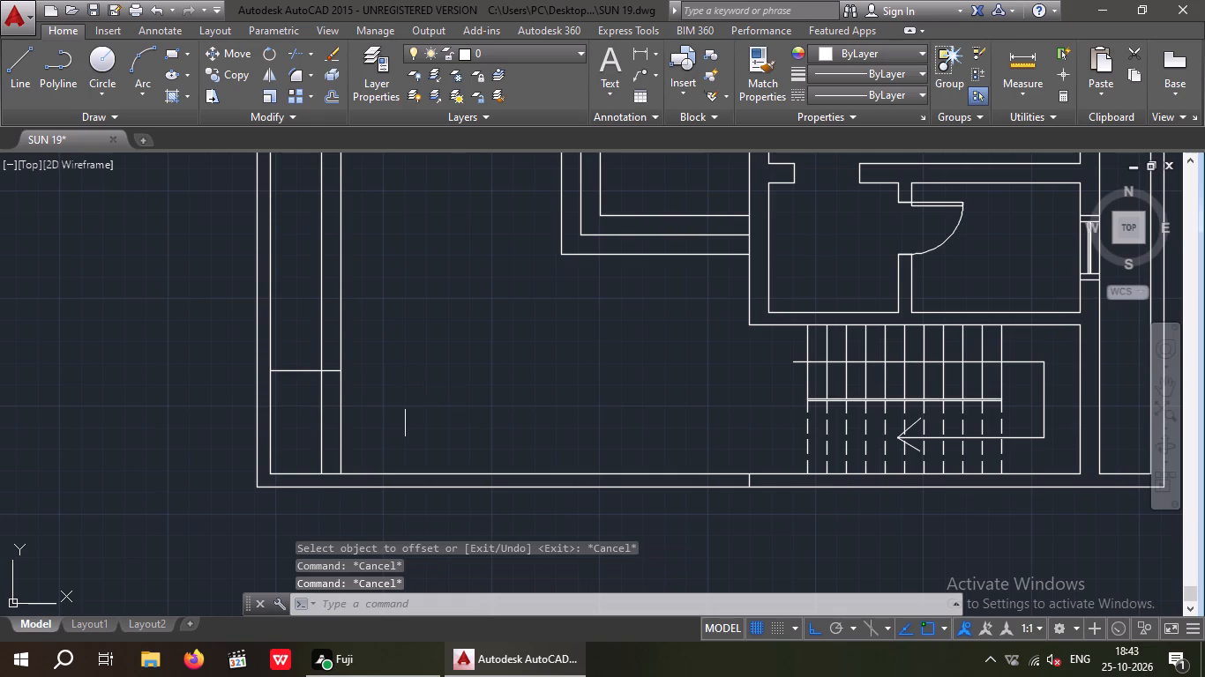
Trim the porch side wall below the 4' offset line, and trim that line's excess across the side passage.
{"action": "key", "text": "t"}
{"action": "key", "text": "r"}
{"action": "key", "text": "space"}
{"action": "key", "text": "space"}
{"action": "left_click_drag", "start_coordinate": [397, 391], "coordinate": [332, 425]}
{"action": "left_click", "coordinate": [314, 432]}
{"action": "left_click_drag", "start_coordinate": [318, 419], "coordinate": [296, 388]}
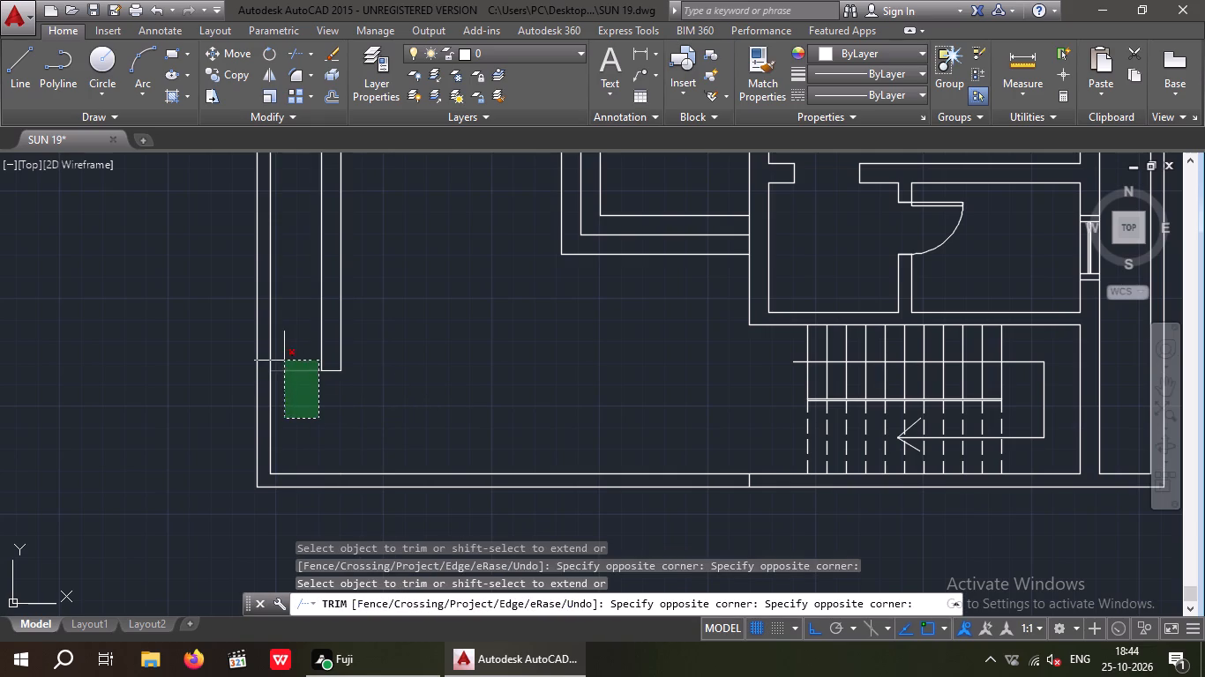
{"action": "left_click", "coordinate": [284, 361]}
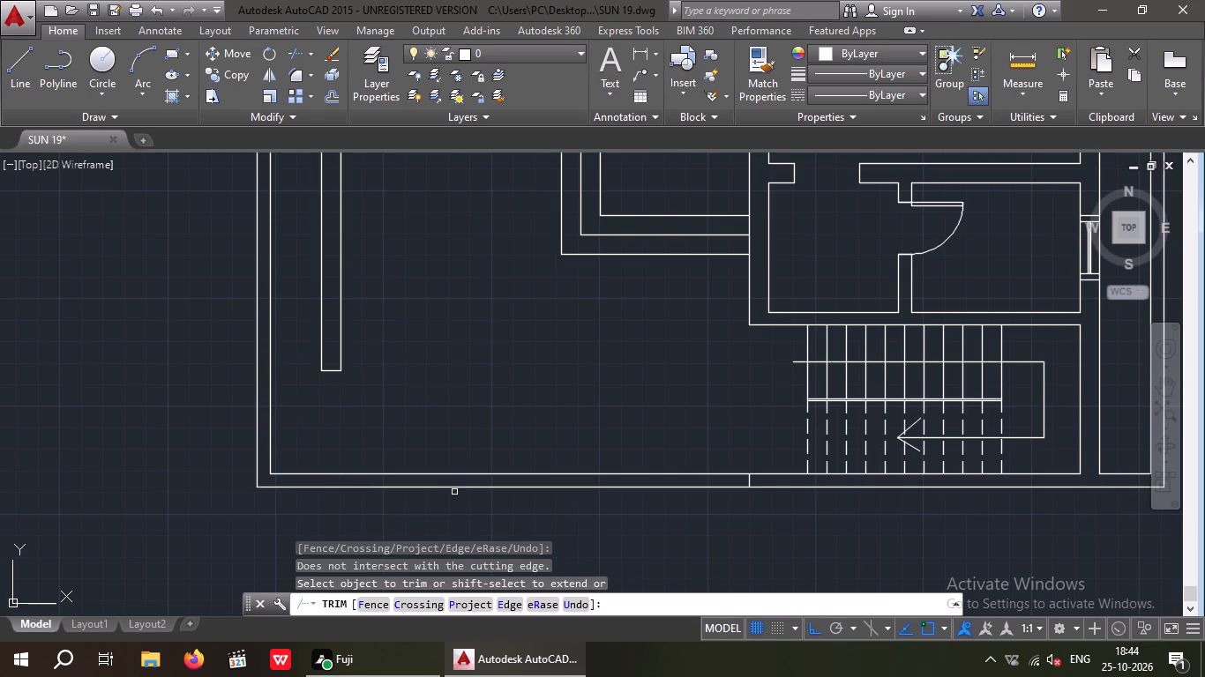
{"action": "key", "text": "Escape"}
{"action": "key", "text": "Escape"}
Offset the short line across the front boundary wall 6' westward, away from the stairs, to mark the gate opening.
{"action": "scroll", "coordinate": [446, 379], "scroll_direction": "down", "scroll_amount": 1}
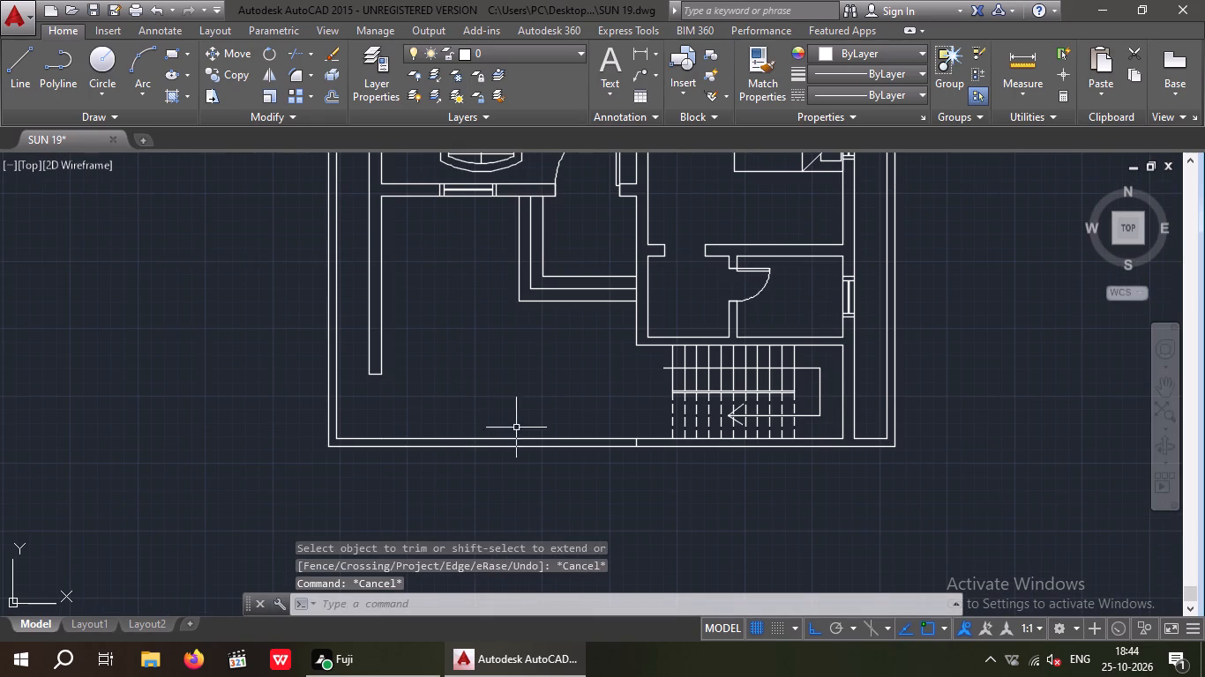
{"action": "middle_click_drag", "start_coordinate": [602, 469], "coordinate": [528, 469]}
{"action": "key", "text": "Escape"}
{"action": "key", "text": "Escape"}
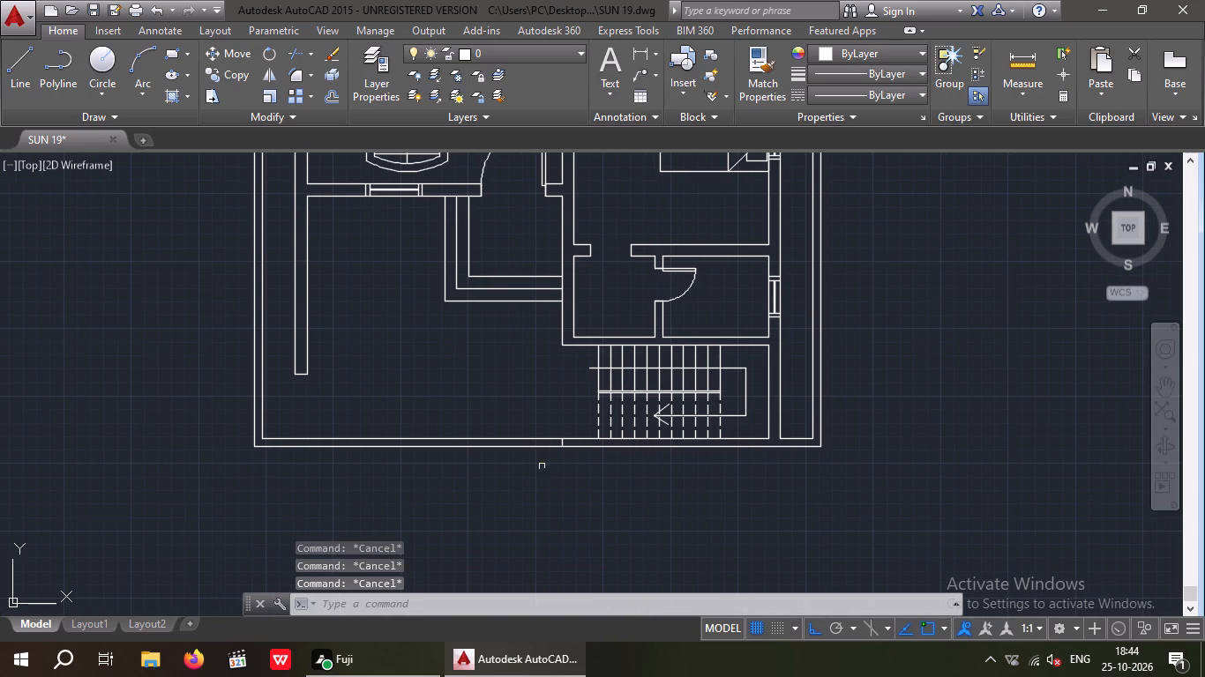
{"action": "key", "text": "o"}
{"action": "key", "text": "Return"}
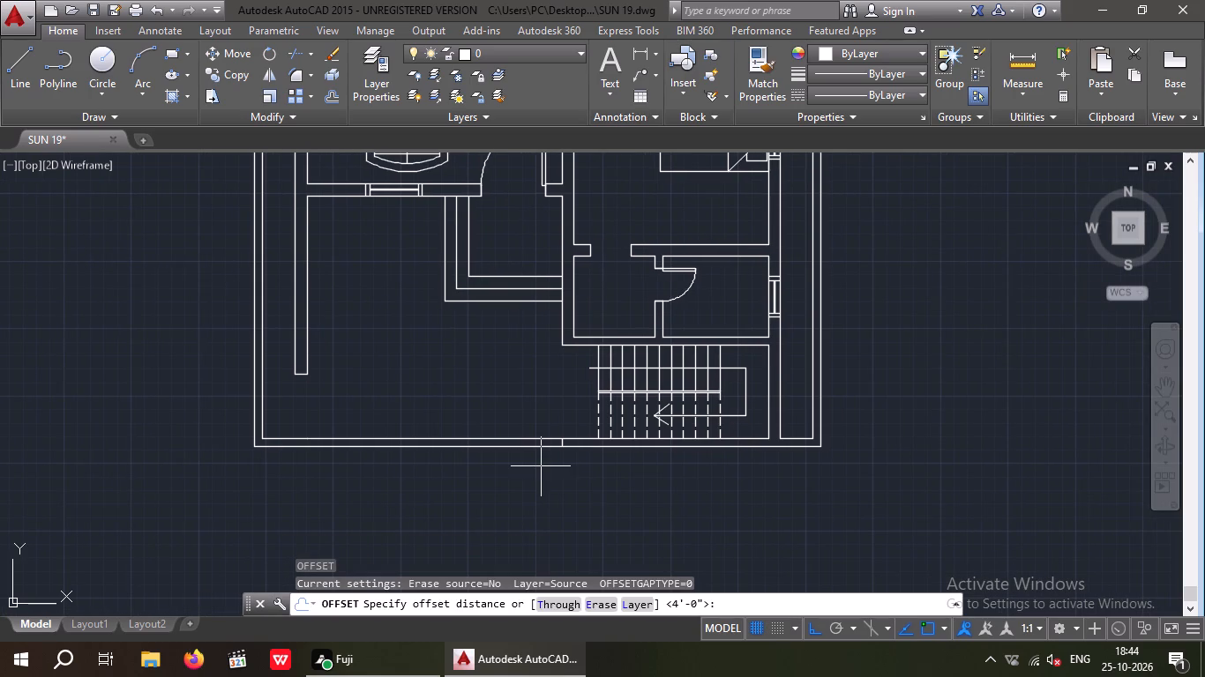
{"action": "type", "text": "6'"}
{"action": "key", "text": "Return"}
{"action": "scroll", "coordinate": [559, 449], "scroll_direction": "up", "scroll_amount": 2}
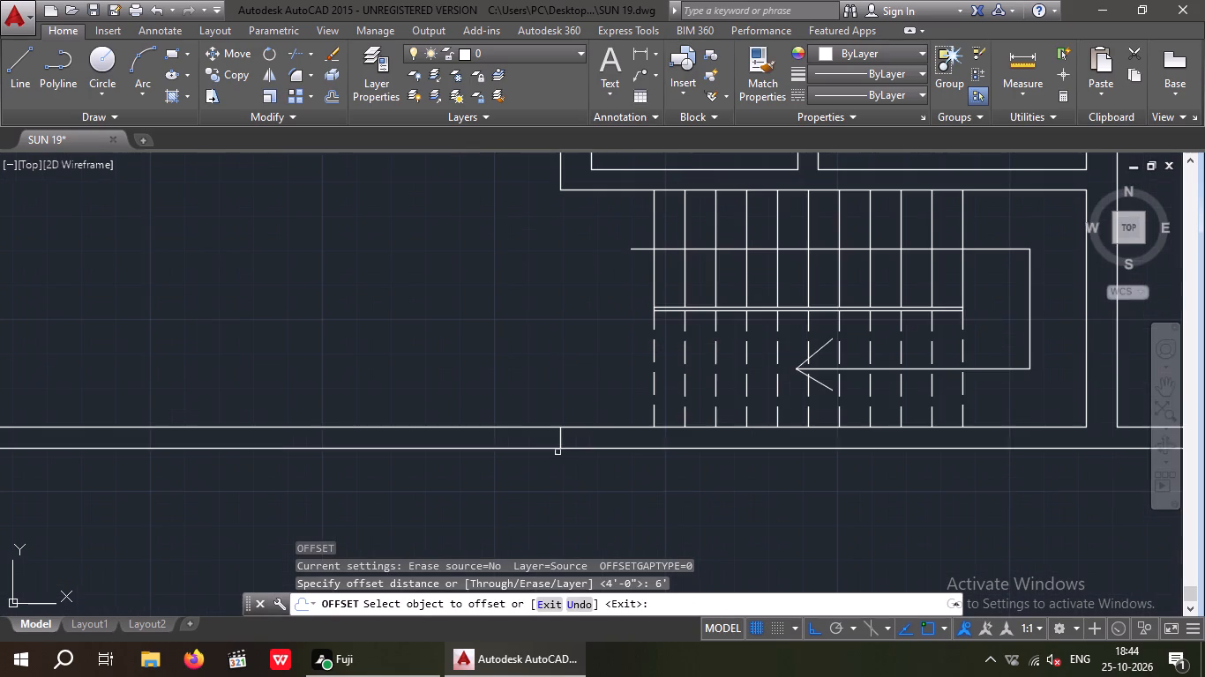
{"action": "left_click_drag", "start_coordinate": [561, 439], "coordinate": [515, 443]}
{"action": "left_click", "coordinate": [363, 447]}
{"action": "scroll", "coordinate": [400, 470], "scroll_direction": "down", "scroll_amount": 2}
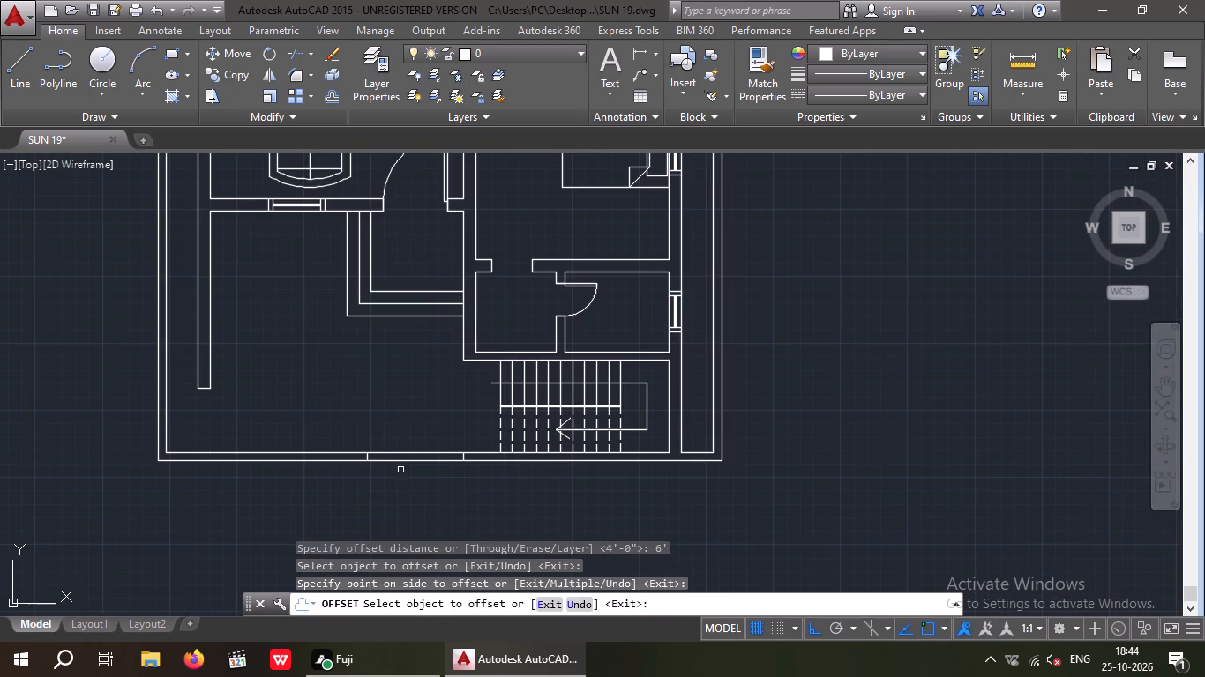
{"action": "key", "text": "Escape"}
{"action": "key", "text": "Escape"}
{"action": "key", "text": "Escape"}
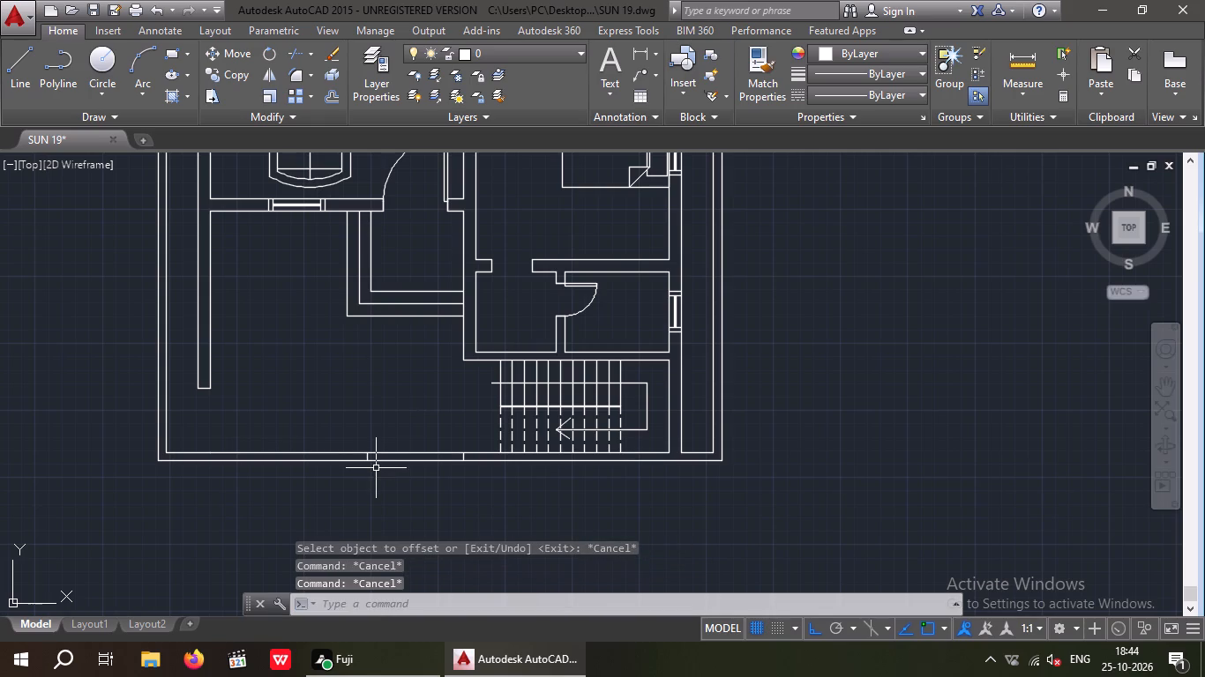
Trim both front boundary wall lines between the two short cross lines to open the gate gap.
{"action": "key", "text": "t"}
{"action": "key", "text": "r"}
{"action": "key", "text": "space"}
{"action": "key", "text": "space"}
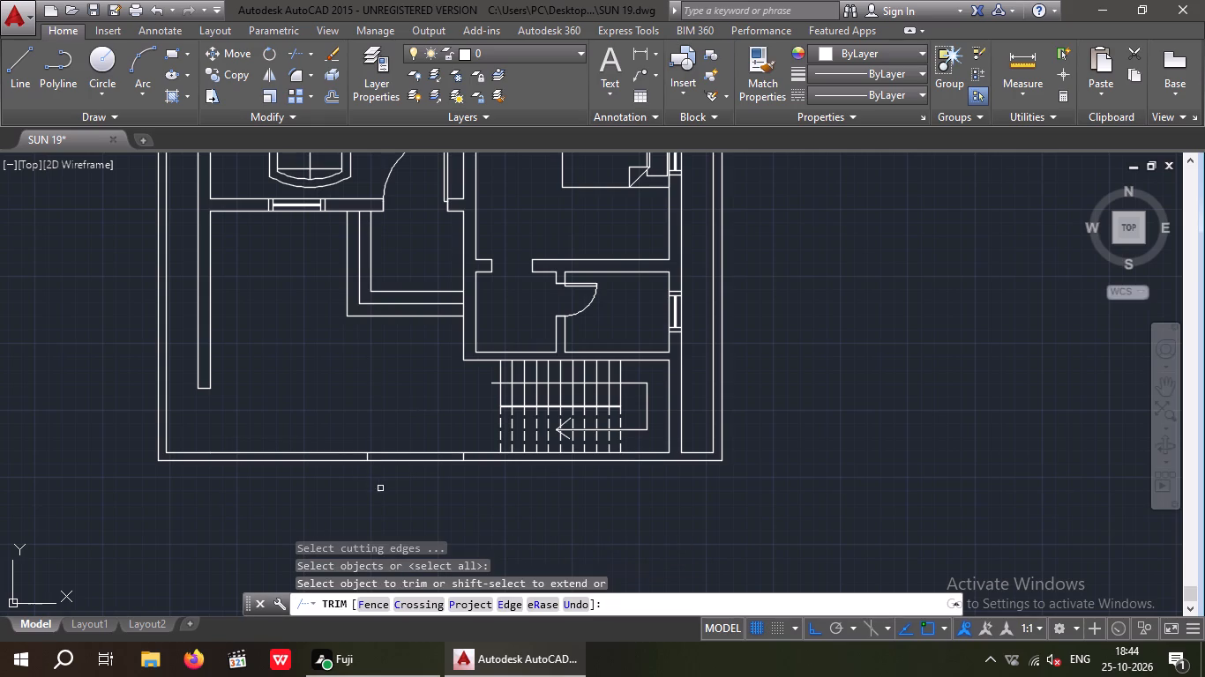
{"action": "left_click_drag", "start_coordinate": [427, 500], "coordinate": [423, 484]}
{"action": "left_click", "coordinate": [412, 418]}
{"action": "key", "text": "Escape"}
{"action": "key", "text": "Escape"}
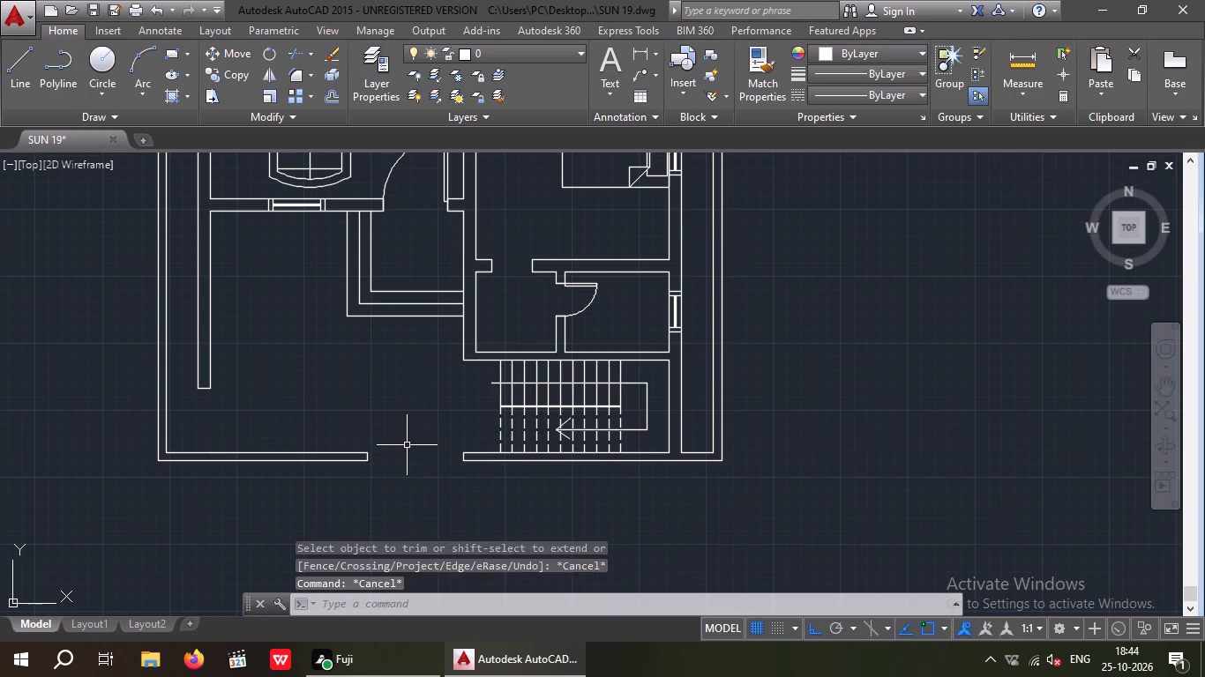
{"action": "key", "text": "Escape"}
Draw a gate line across the opening between the midpoints of the two wall ends.
{"action": "key", "text": "l"}
{"action": "key", "text": "Return"}
{"action": "scroll", "coordinate": [363, 465], "scroll_direction": "up", "scroll_amount": 4}
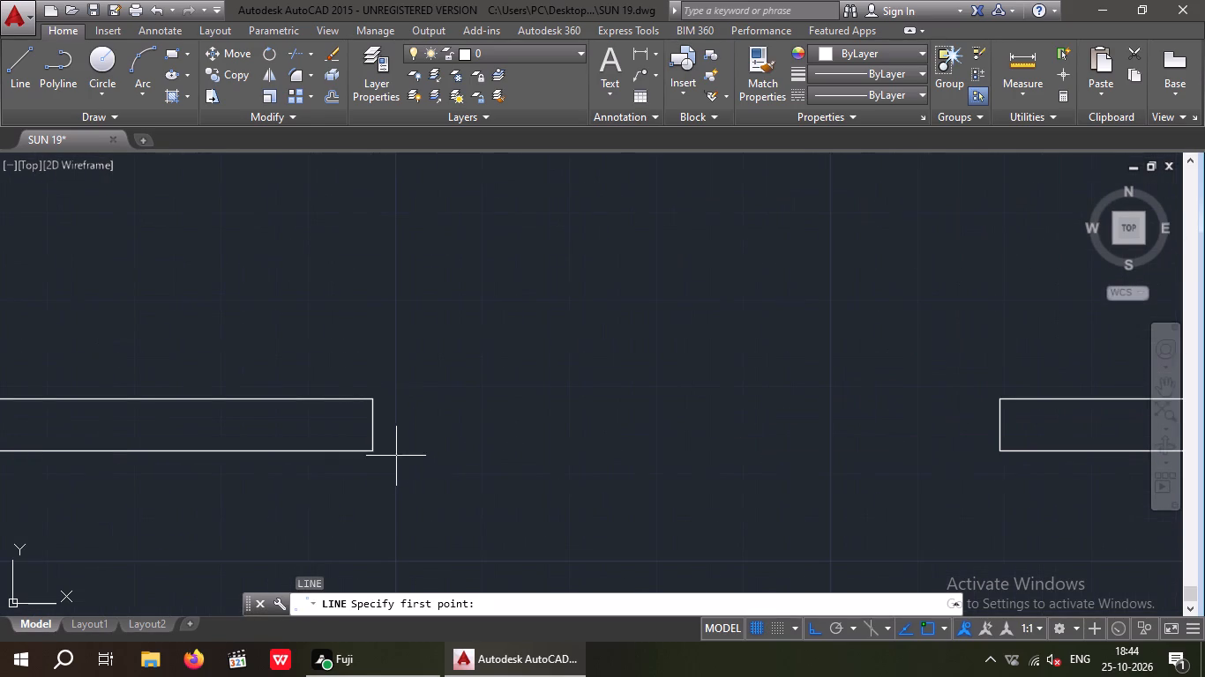
{"action": "left_click", "coordinate": [376, 428]}
{"action": "middle_click_drag", "start_coordinate": [614, 455], "coordinate": [168, 440]}
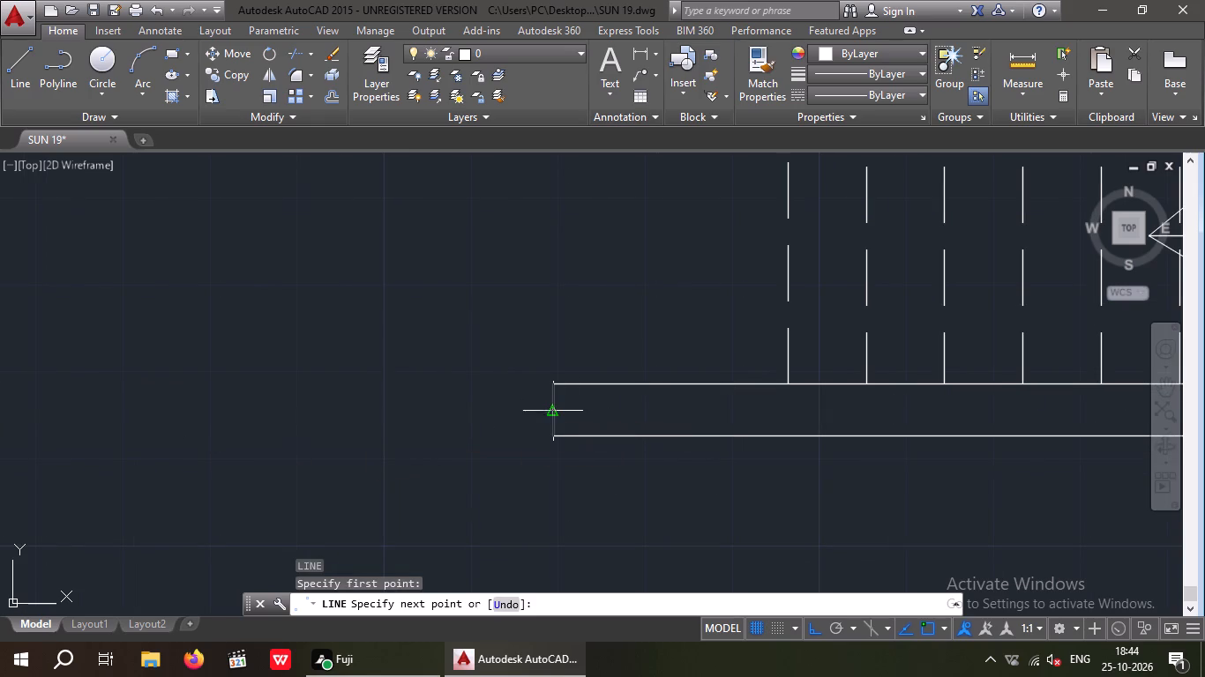
{"action": "left_click", "coordinate": [555, 413]}
{"action": "scroll", "coordinate": [464, 462], "scroll_direction": "down", "scroll_amount": 2}
{"action": "key", "text": "Escape"}
{"action": "key", "text": "Escape"}
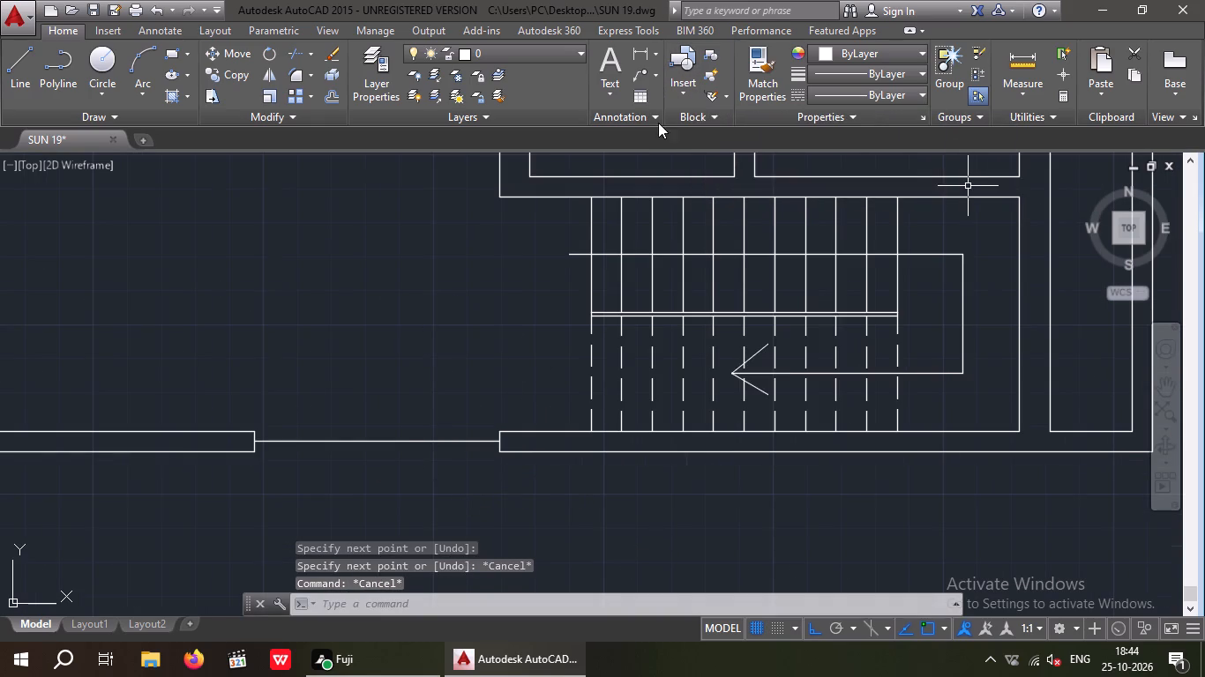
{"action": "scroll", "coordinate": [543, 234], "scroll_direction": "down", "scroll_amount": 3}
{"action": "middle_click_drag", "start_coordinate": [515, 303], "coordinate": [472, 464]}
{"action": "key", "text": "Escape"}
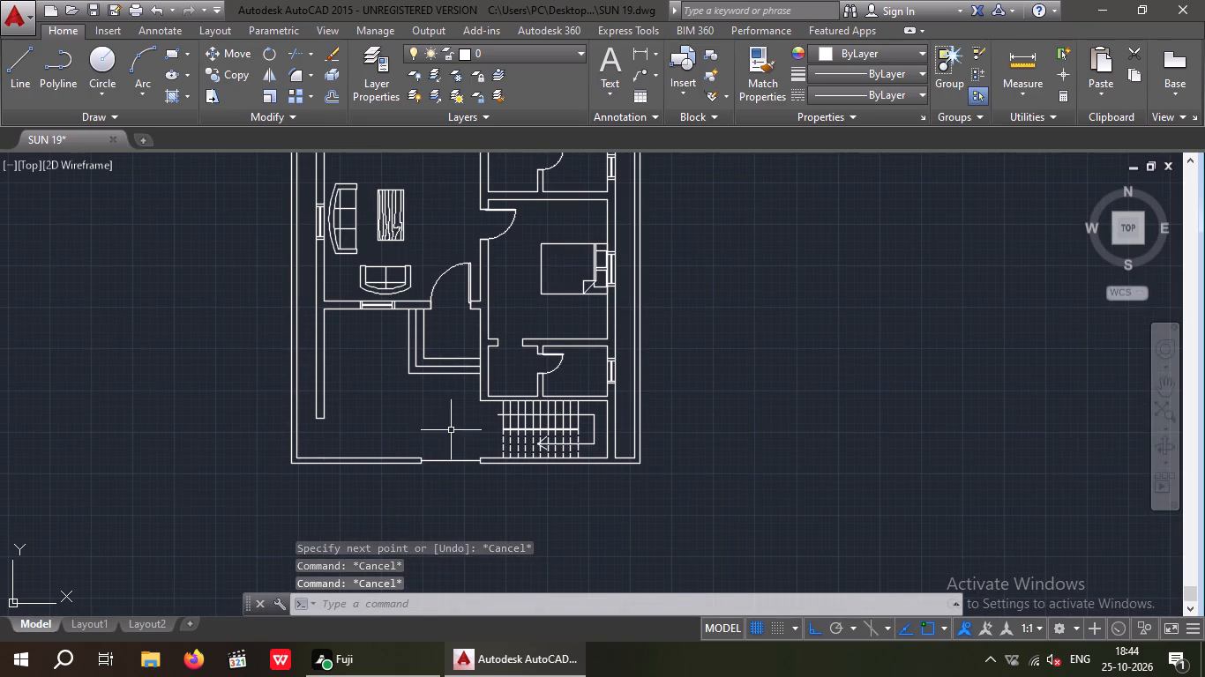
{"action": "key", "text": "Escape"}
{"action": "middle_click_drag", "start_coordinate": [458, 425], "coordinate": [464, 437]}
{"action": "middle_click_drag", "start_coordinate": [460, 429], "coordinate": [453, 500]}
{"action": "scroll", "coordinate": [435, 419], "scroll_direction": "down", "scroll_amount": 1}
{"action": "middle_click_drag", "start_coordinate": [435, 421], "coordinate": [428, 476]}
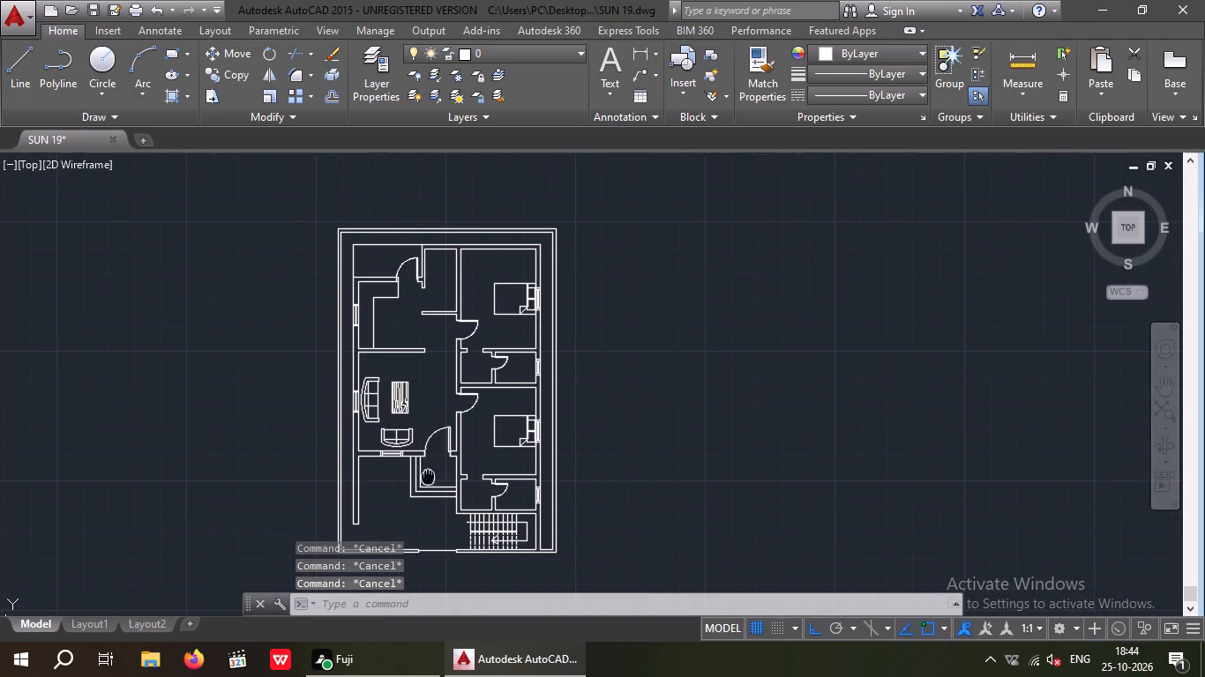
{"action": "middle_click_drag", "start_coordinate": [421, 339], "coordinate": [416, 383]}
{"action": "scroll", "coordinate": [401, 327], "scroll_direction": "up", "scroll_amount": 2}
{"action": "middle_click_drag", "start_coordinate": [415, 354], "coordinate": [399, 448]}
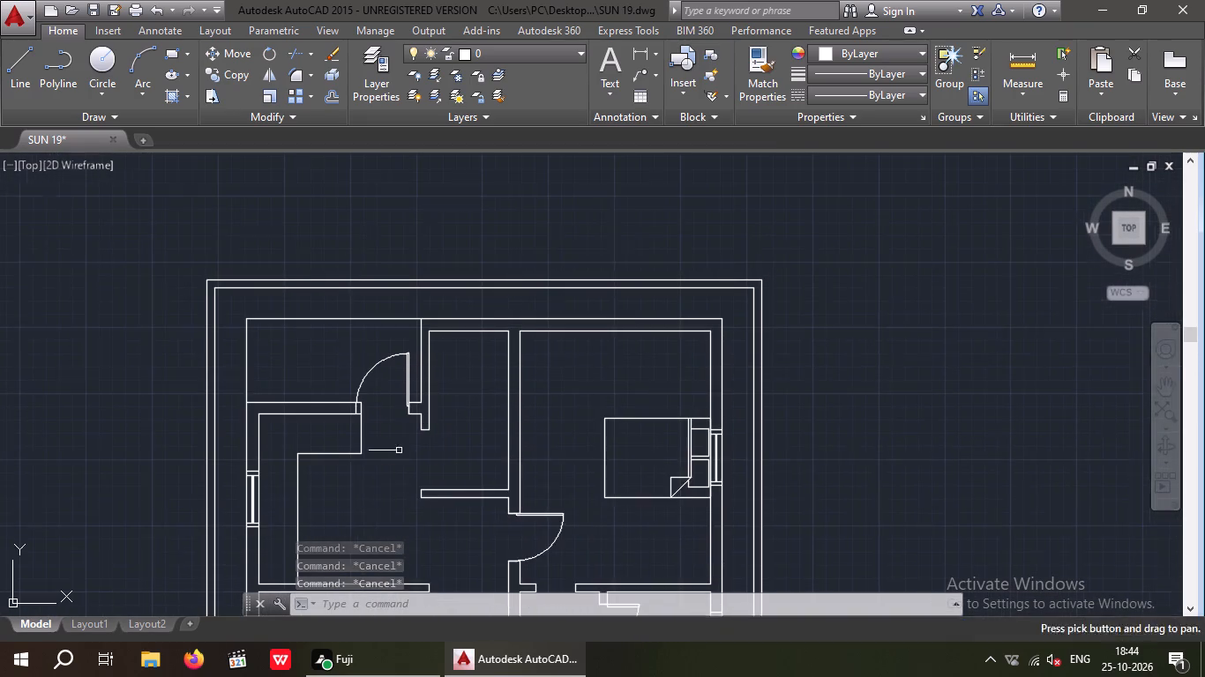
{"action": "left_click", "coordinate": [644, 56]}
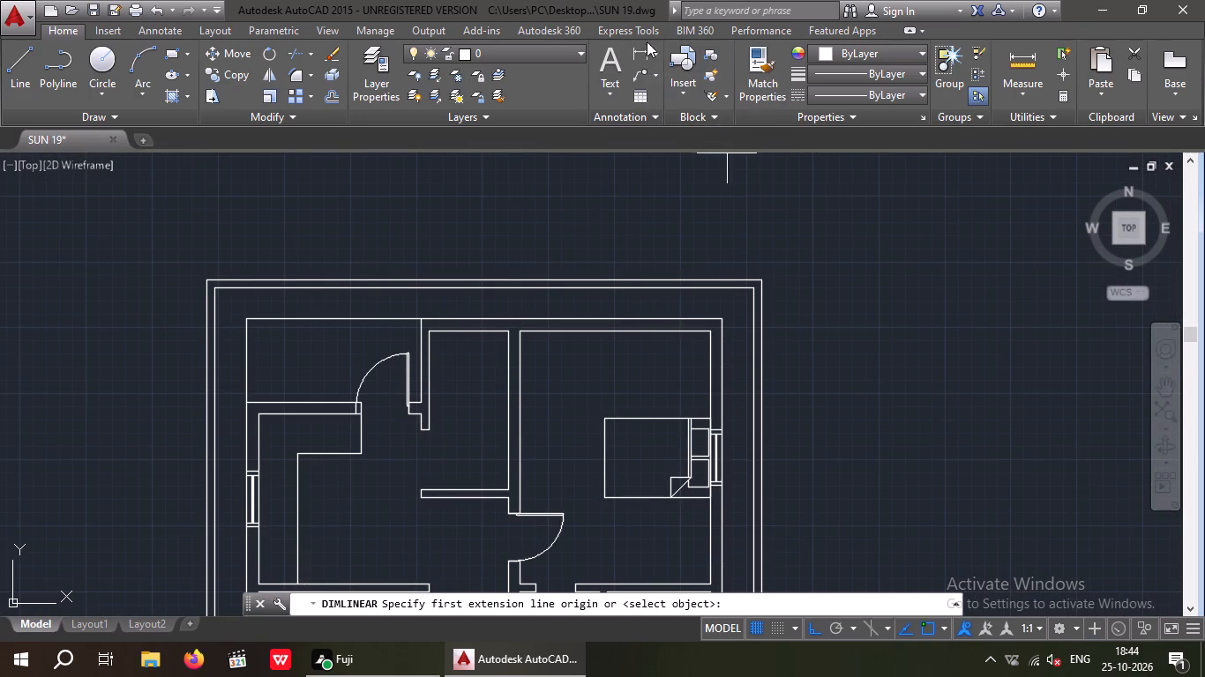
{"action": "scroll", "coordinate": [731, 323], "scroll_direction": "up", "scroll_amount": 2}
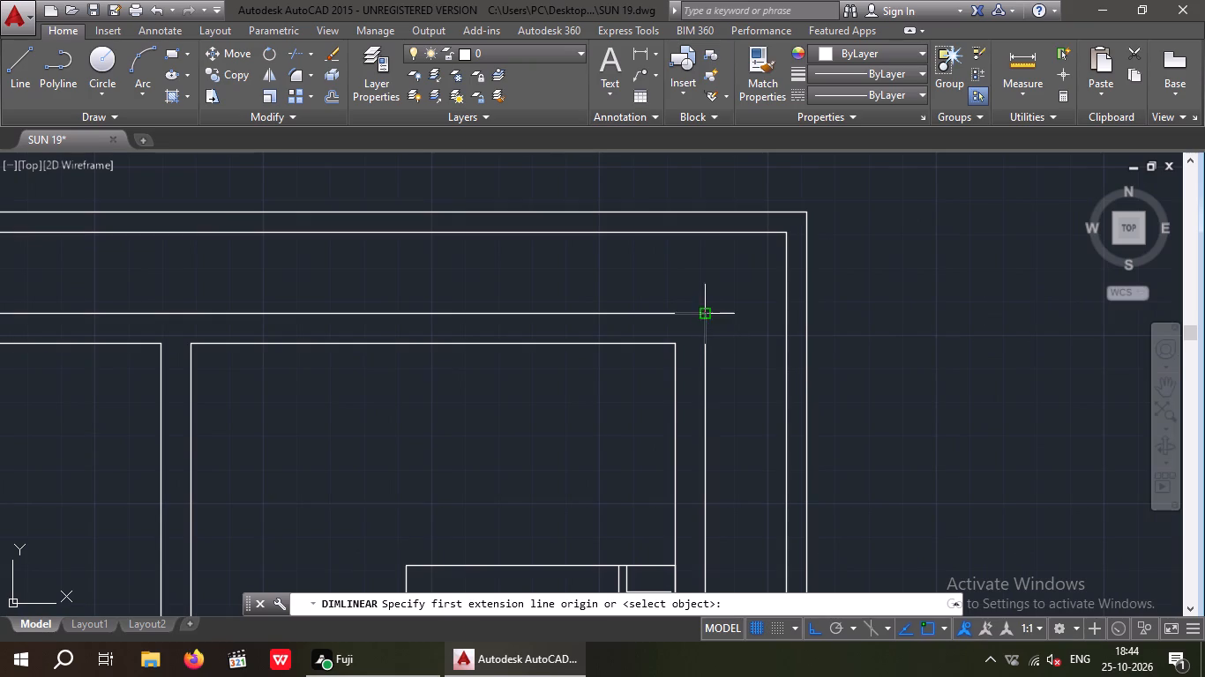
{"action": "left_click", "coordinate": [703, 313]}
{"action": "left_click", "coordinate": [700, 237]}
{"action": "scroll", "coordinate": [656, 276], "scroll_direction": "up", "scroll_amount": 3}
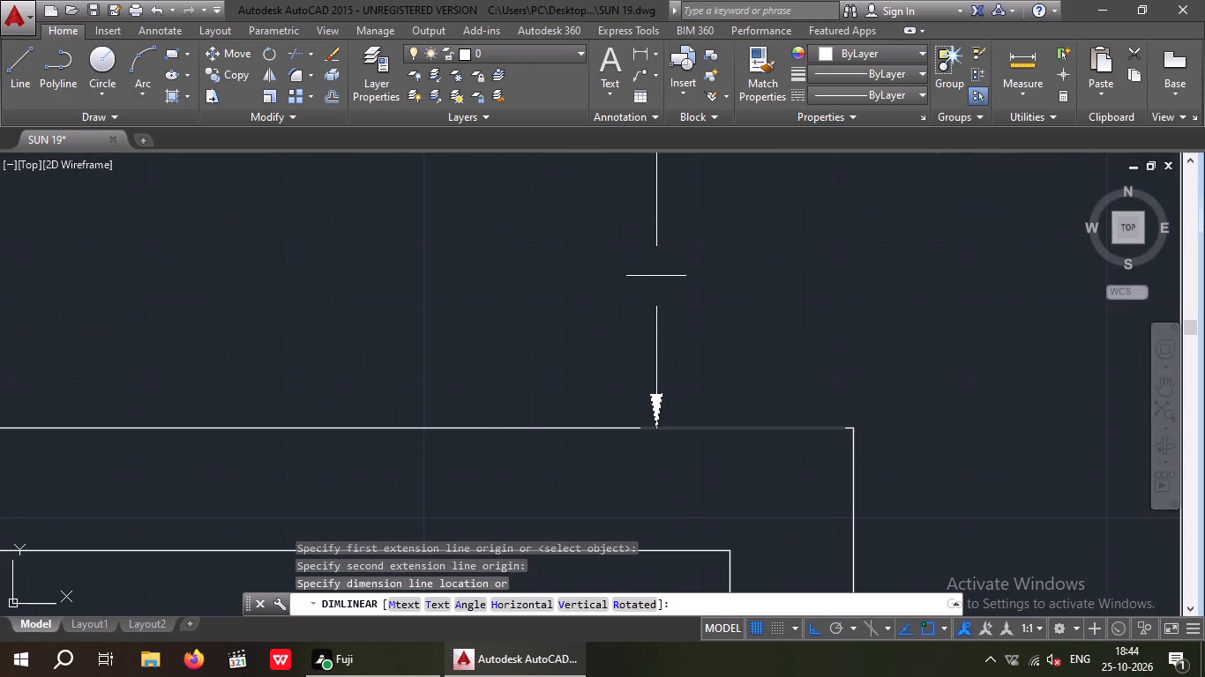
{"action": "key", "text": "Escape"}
In the unfurnished plan copy, trim the crossing inner boundary wall lines at the northwest corner.
{"action": "scroll", "coordinate": [653, 279], "scroll_direction": "down", "scroll_amount": 7}
{"action": "middle_click_drag", "start_coordinate": [625, 351], "coordinate": [525, 290]}
{"action": "middle_click_drag", "start_coordinate": [533, 323], "coordinate": [539, 376]}
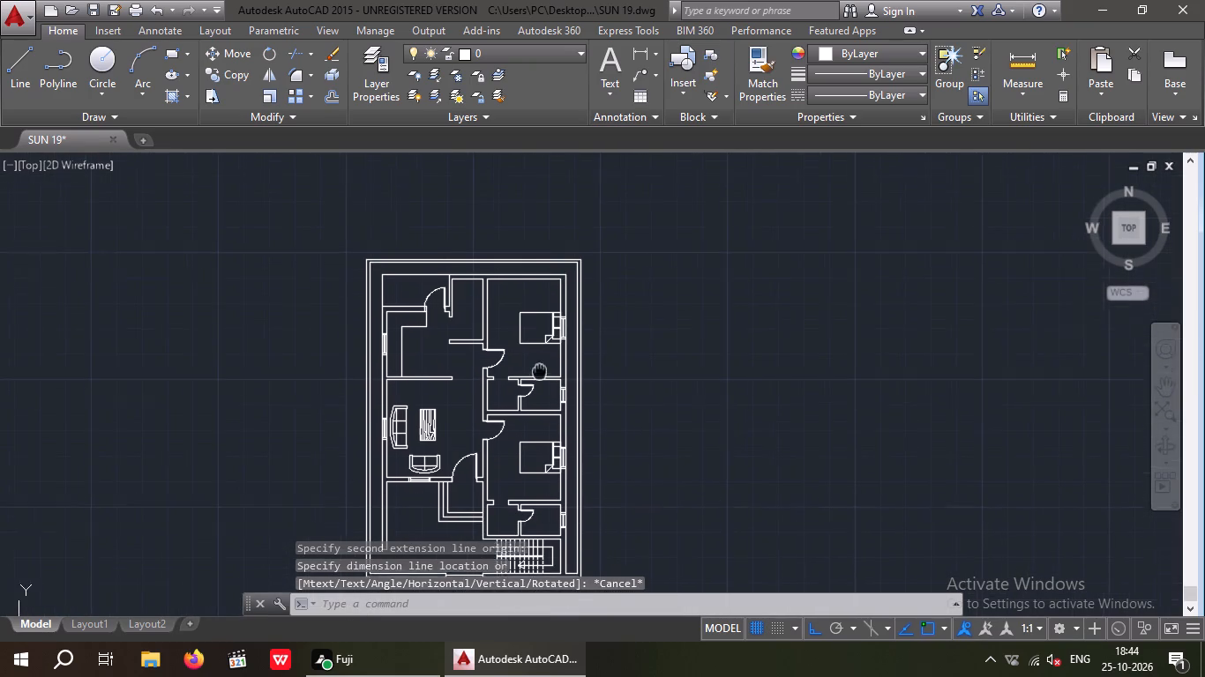
{"action": "middle_click_drag", "start_coordinate": [539, 376], "coordinate": [539, 390]}
{"action": "middle_click_drag", "start_coordinate": [494, 393], "coordinate": [485, 346]}
{"action": "middle_click_drag", "start_coordinate": [528, 350], "coordinate": [348, 330]}
{"action": "scroll", "coordinate": [431, 282], "scroll_direction": "down", "scroll_amount": 3}
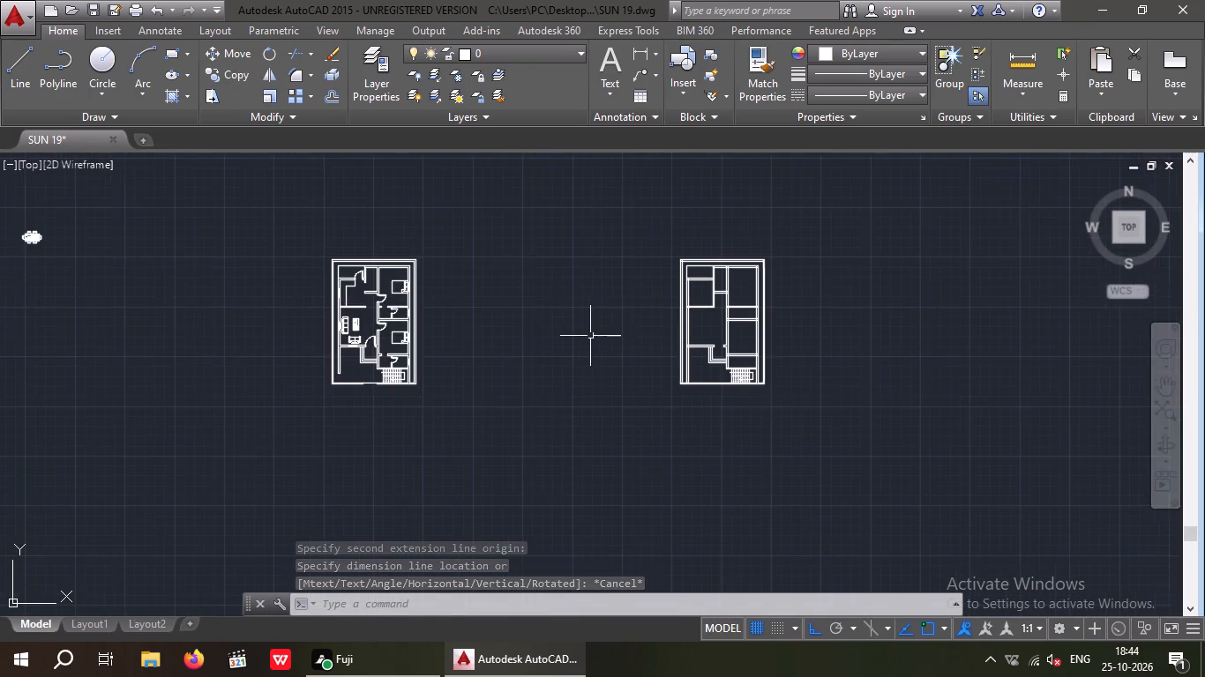
{"action": "middle_click_drag", "start_coordinate": [571, 336], "coordinate": [339, 337]}
{"action": "scroll", "coordinate": [473, 282], "scroll_direction": "up", "scroll_amount": 3}
{"action": "middle_click_drag", "start_coordinate": [470, 331], "coordinate": [417, 351]}
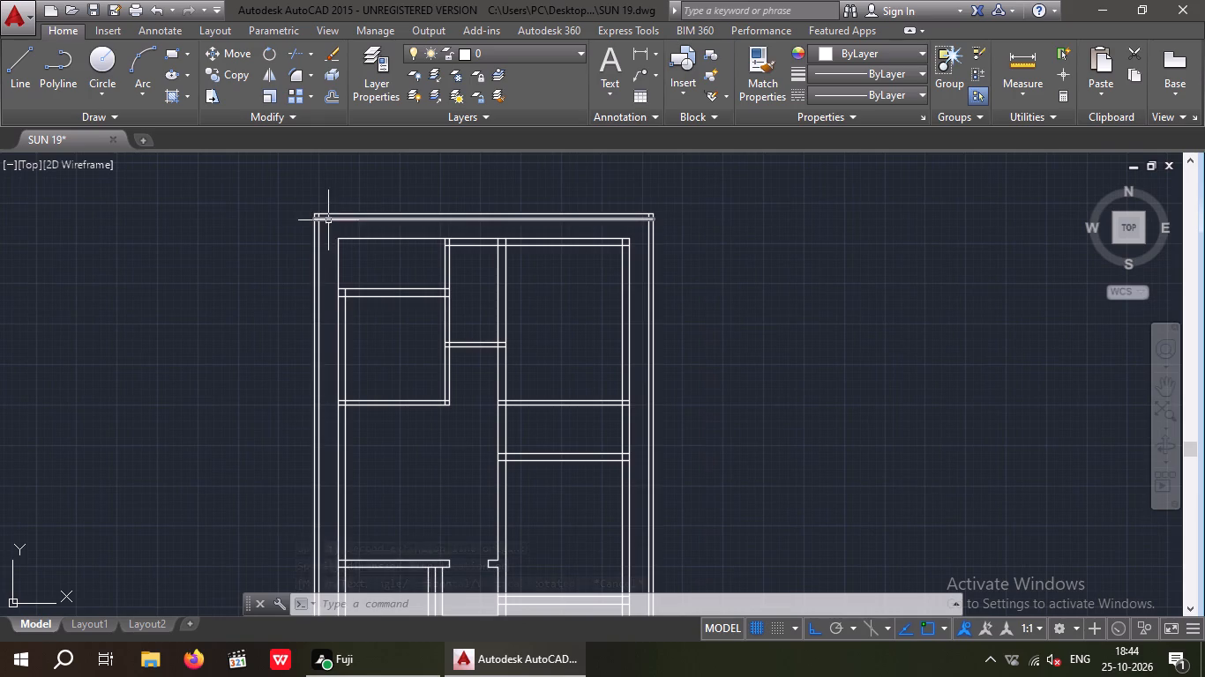
{"action": "scroll", "coordinate": [337, 222], "scroll_direction": "up", "scroll_amount": 3}
{"action": "middle_click_drag", "start_coordinate": [317, 273], "coordinate": [292, 304]}
{"action": "key", "text": "Escape"}
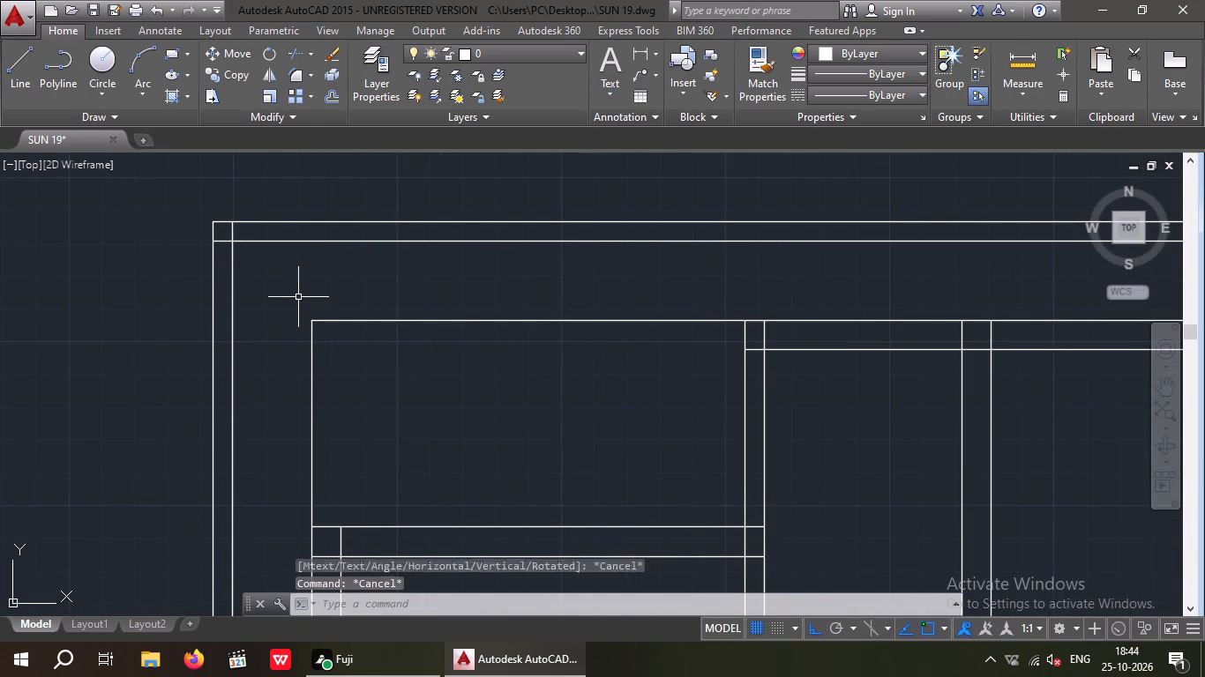
{"action": "key", "text": "Escape"}
{"action": "key", "text": "Escape"}
{"action": "key", "text": "t"}
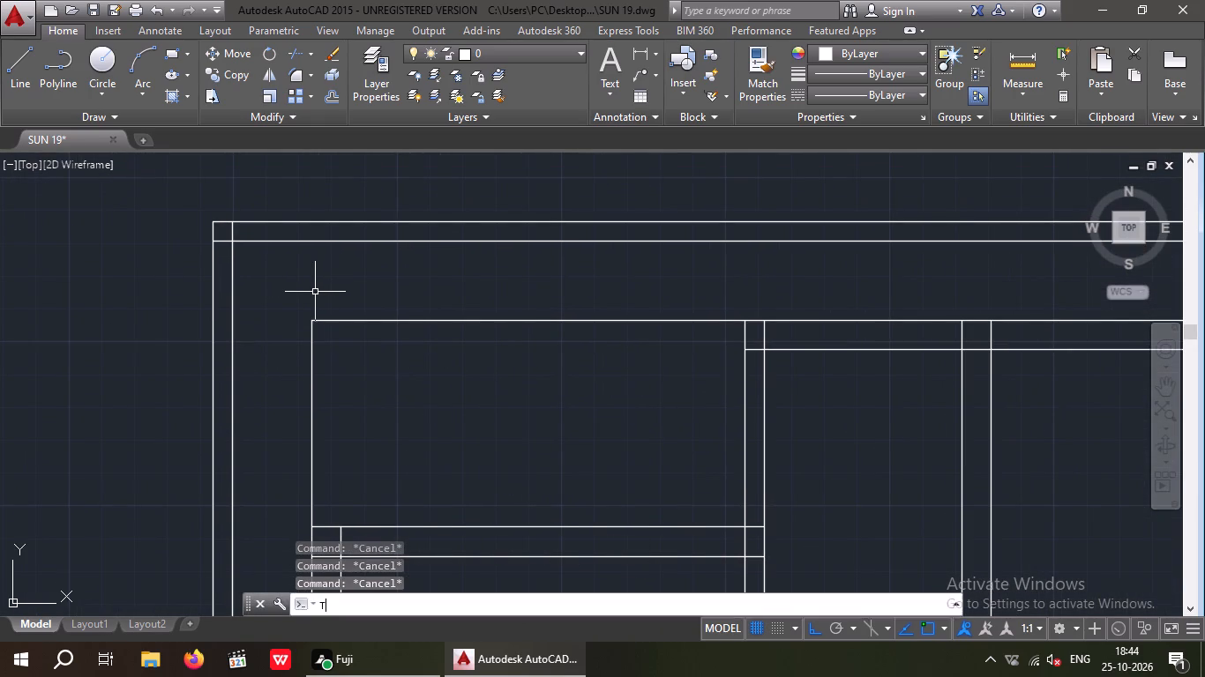
{"action": "type", "text": "R"}
{"action": "key", "text": "space"}
{"action": "key", "text": "space"}
{"action": "scroll", "coordinate": [231, 236], "scroll_direction": "up", "scroll_amount": 4}
{"action": "left_click_drag", "start_coordinate": [257, 208], "coordinate": [193, 245]}
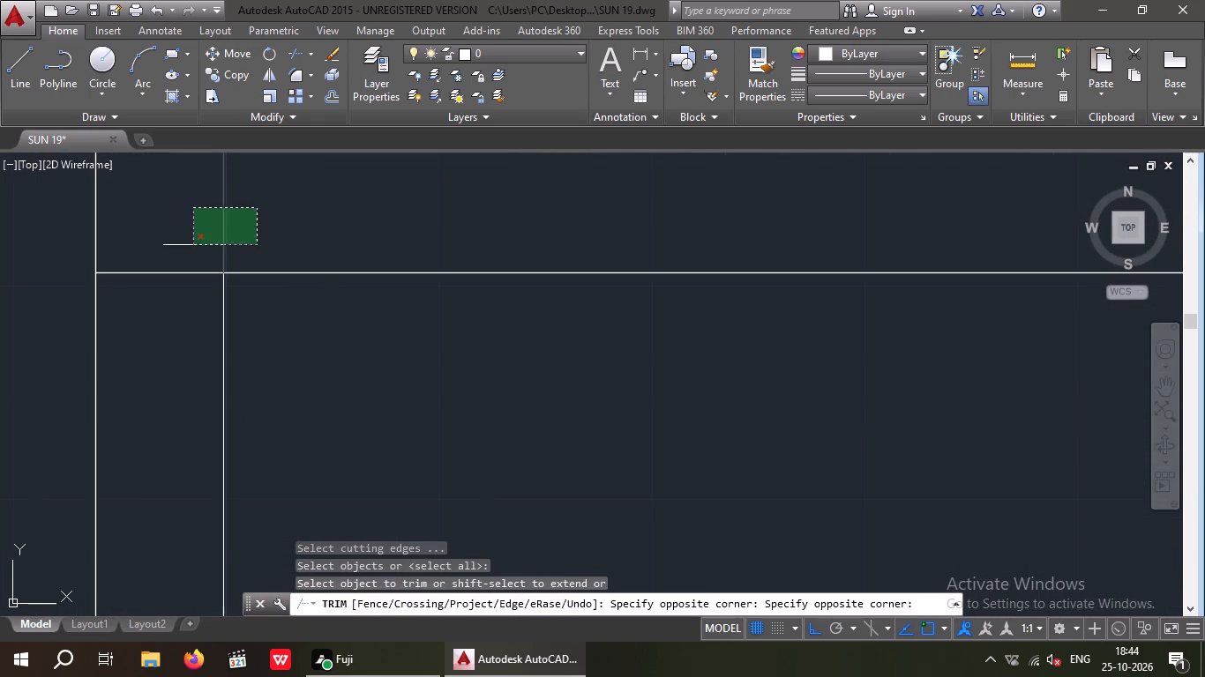
{"action": "left_click_drag", "start_coordinate": [193, 245], "coordinate": [191, 246]}
{"action": "left_click", "coordinate": [191, 246]}
{"action": "left_click_drag", "start_coordinate": [178, 301], "coordinate": [171, 281]}
{"action": "left_click", "coordinate": [166, 258]}
Trim the overlapping inner line ends at the northeast corner of the boundary wall.
{"action": "scroll", "coordinate": [169, 246], "scroll_direction": "down", "scroll_amount": 4}
{"action": "middle_click_drag", "start_coordinate": [398, 309], "coordinate": [285, 289]}
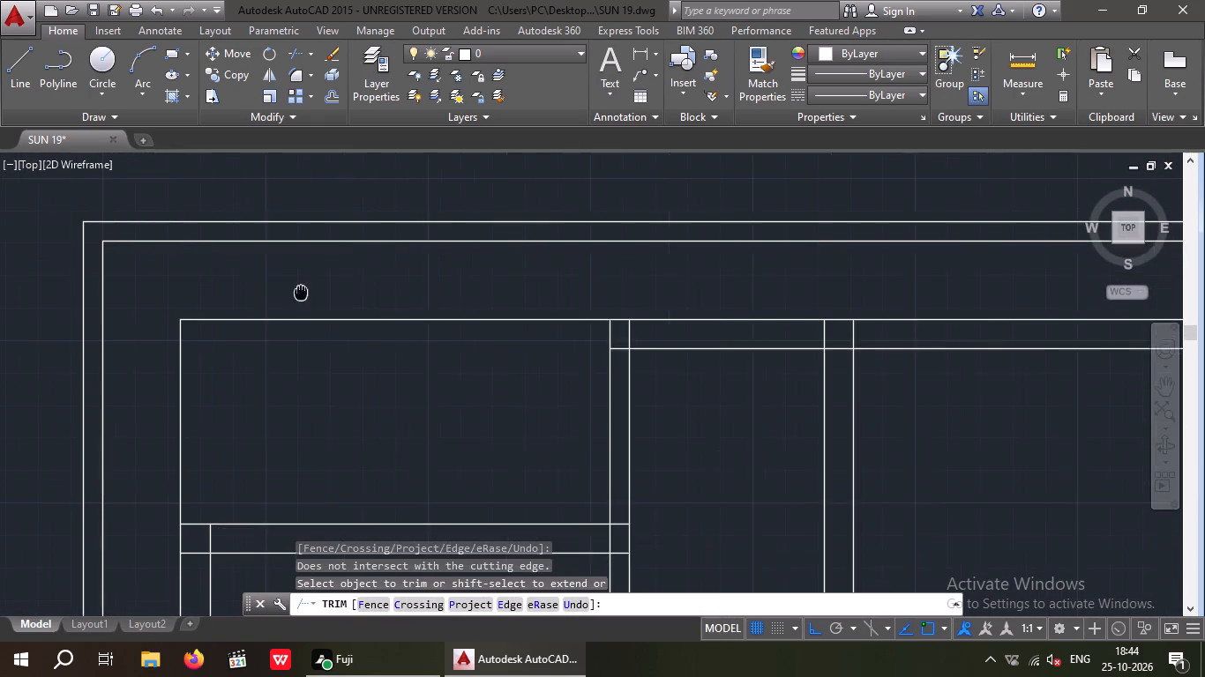
{"action": "middle_click_drag", "start_coordinate": [285, 289], "coordinate": [231, 276]}
{"action": "scroll", "coordinate": [390, 287], "scroll_direction": "down", "scroll_amount": 3}
{"action": "scroll", "coordinate": [629, 259], "scroll_direction": "up", "scroll_amount": 5}
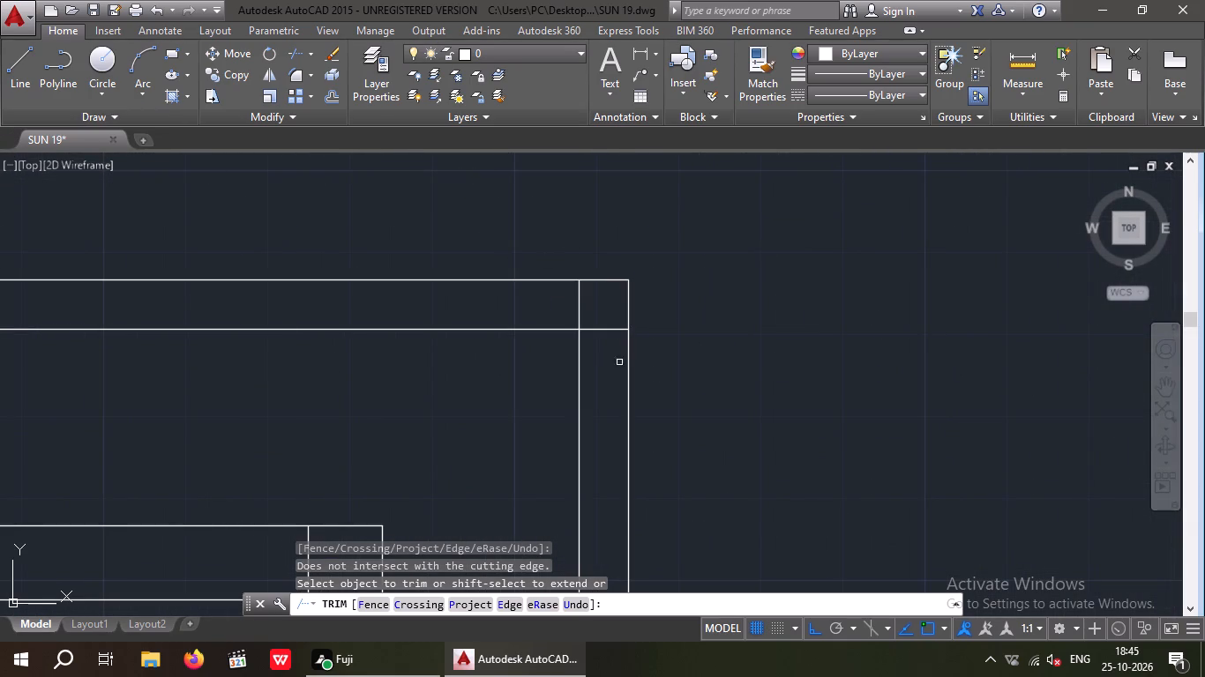
{"action": "left_click", "coordinate": [595, 346]}
{"action": "left_click", "coordinate": [602, 320]}
{"action": "left_click_drag", "start_coordinate": [604, 302], "coordinate": [526, 303]}
{"action": "left_click", "coordinate": [526, 303]}
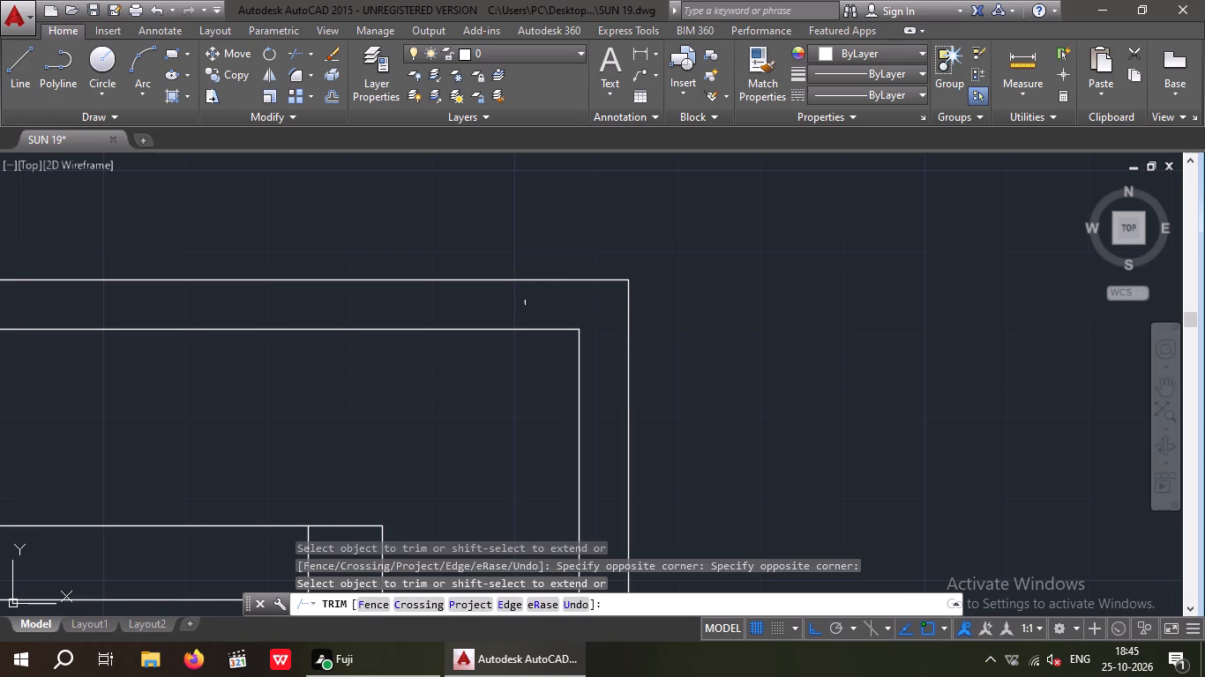
Trim the inner line ends that cross inside the boundary wall's southeast corner.
{"action": "scroll", "coordinate": [535, 299], "scroll_direction": "down", "scroll_amount": 3}
{"action": "middle_click_drag", "start_coordinate": [511, 384], "coordinate": [531, 293]}
{"action": "scroll", "coordinate": [543, 277], "scroll_direction": "down", "scroll_amount": 3}
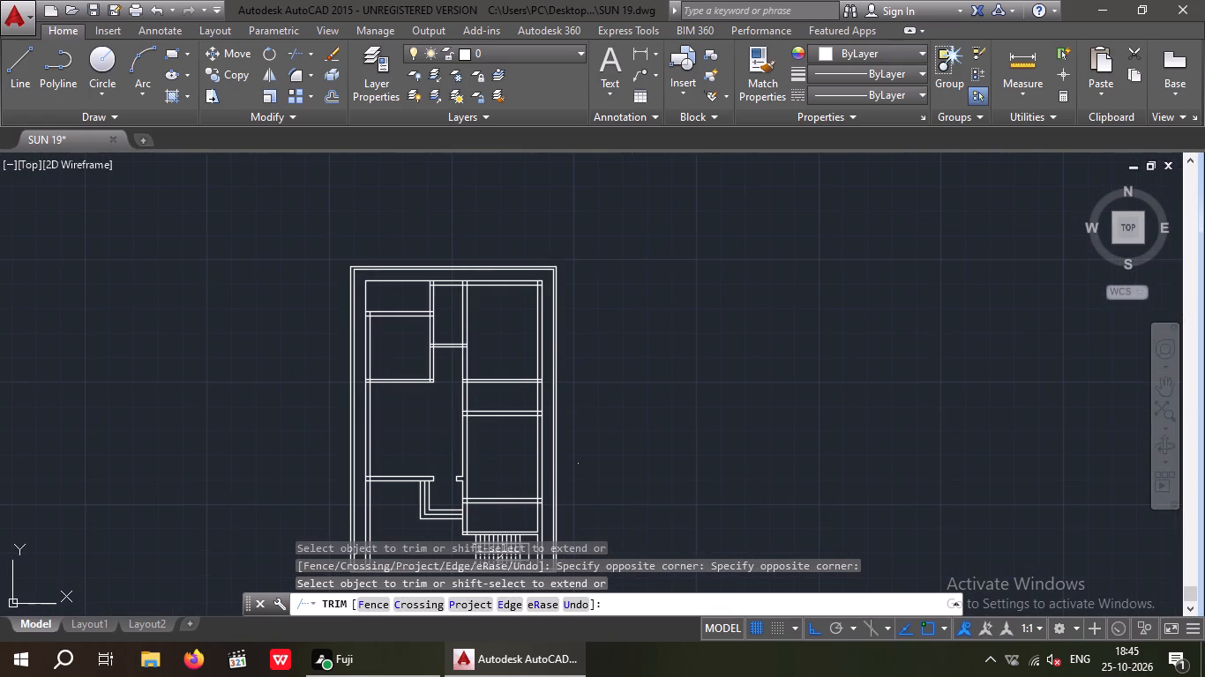
{"action": "middle_click_drag", "start_coordinate": [583, 473], "coordinate": [586, 355]}
{"action": "scroll", "coordinate": [552, 457], "scroll_direction": "up", "scroll_amount": 8}
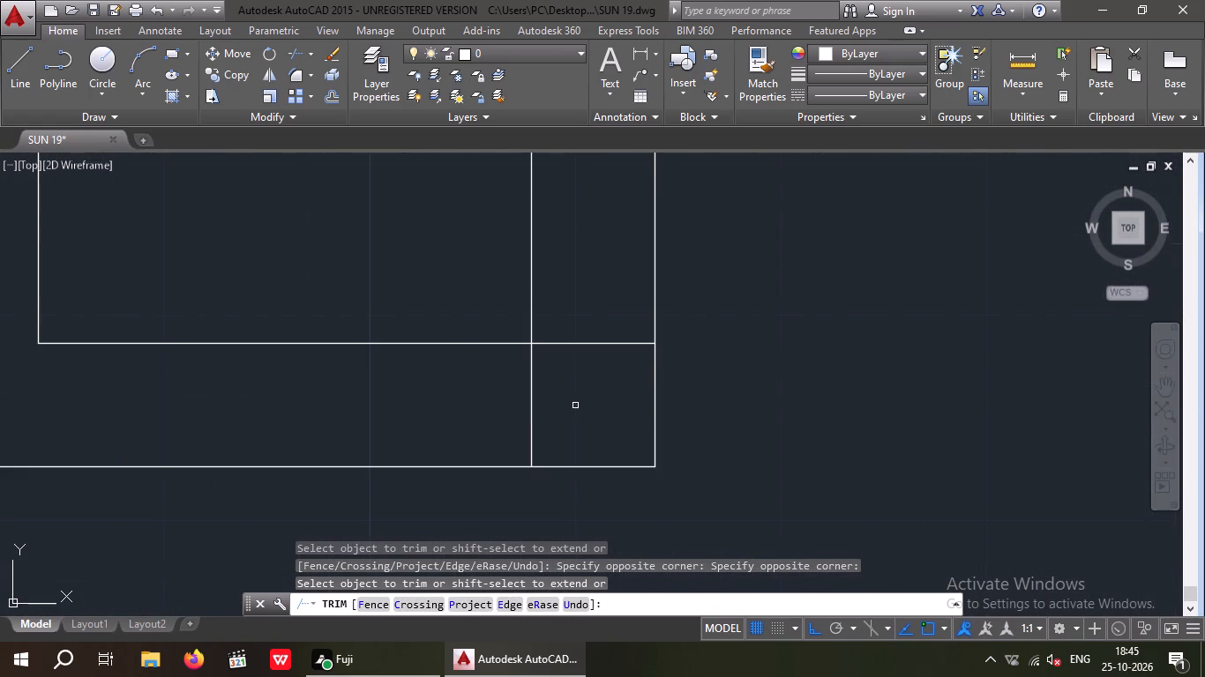
{"action": "left_click_drag", "start_coordinate": [576, 376], "coordinate": [487, 428]}
{"action": "left_click", "coordinate": [487, 428]}
{"action": "left_click_drag", "start_coordinate": [600, 420], "coordinate": [580, 380]}
{"action": "left_click", "coordinate": [586, 281]}
Trim the crossing lines where the west house wall meets the front boundary wall, opening the junction.
{"action": "scroll", "coordinate": [589, 317], "scroll_direction": "down", "scroll_amount": 4}
{"action": "middle_click_drag", "start_coordinate": [543, 435], "coordinate": [619, 484]}
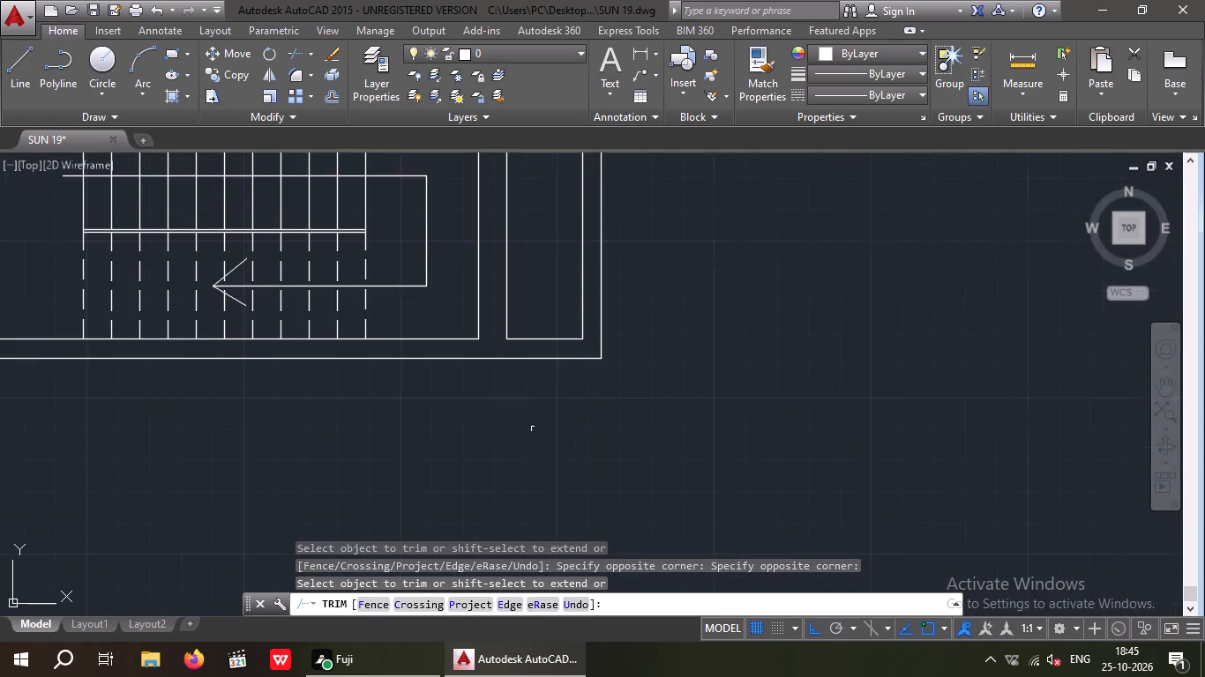
{"action": "middle_click_drag", "start_coordinate": [619, 484], "coordinate": [619, 485]}
{"action": "scroll", "coordinate": [607, 455], "scroll_direction": "down", "scroll_amount": 3}
{"action": "scroll", "coordinate": [322, 439], "scroll_direction": "up", "scroll_amount": 5}
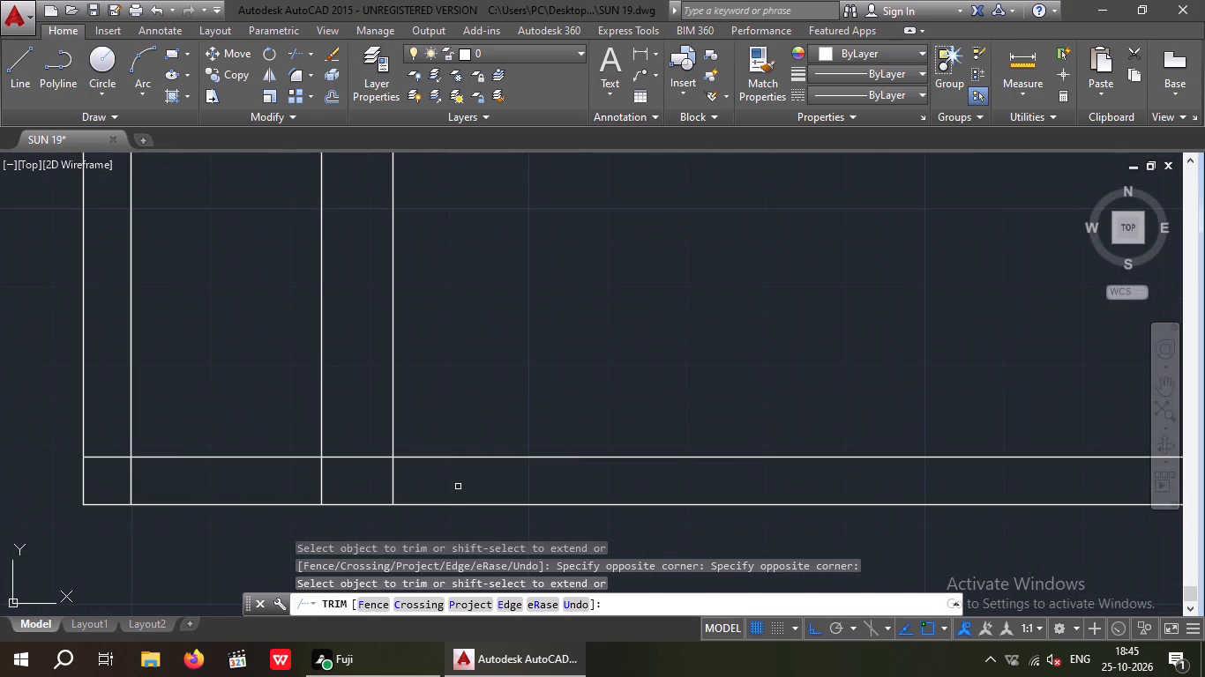
{"action": "left_click_drag", "start_coordinate": [447, 477], "coordinate": [302, 476]}
{"action": "left_click", "coordinate": [252, 476]}
{"action": "left_click_drag", "start_coordinate": [339, 488], "coordinate": [338, 480]}
{"action": "left_click", "coordinate": [349, 417]}
Trim the overlapping inner line ends at the southwest corner of the boundary wall.
{"action": "scroll", "coordinate": [362, 420], "scroll_direction": "down", "scroll_amount": 3}
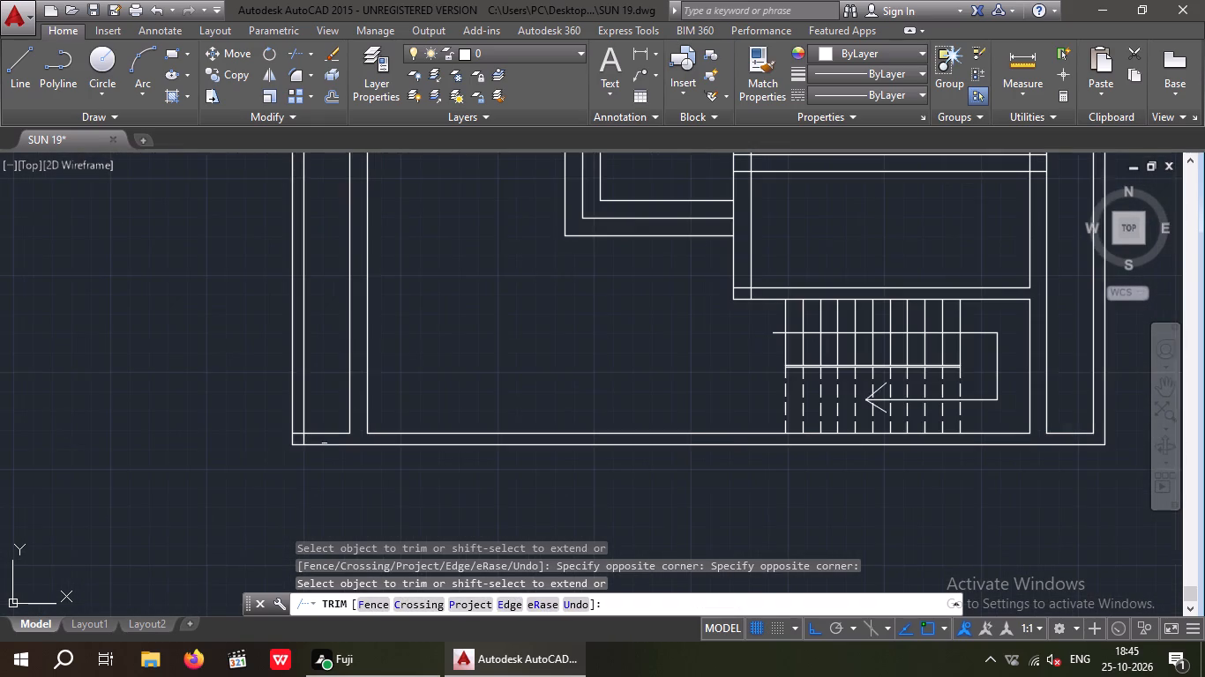
{"action": "scroll", "coordinate": [296, 445], "scroll_direction": "up", "scroll_amount": 5}
{"action": "left_click_drag", "start_coordinate": [378, 398], "coordinate": [311, 443]}
{"action": "left_click", "coordinate": [310, 444]}
{"action": "left_click_drag", "start_coordinate": [319, 413], "coordinate": [302, 393]}
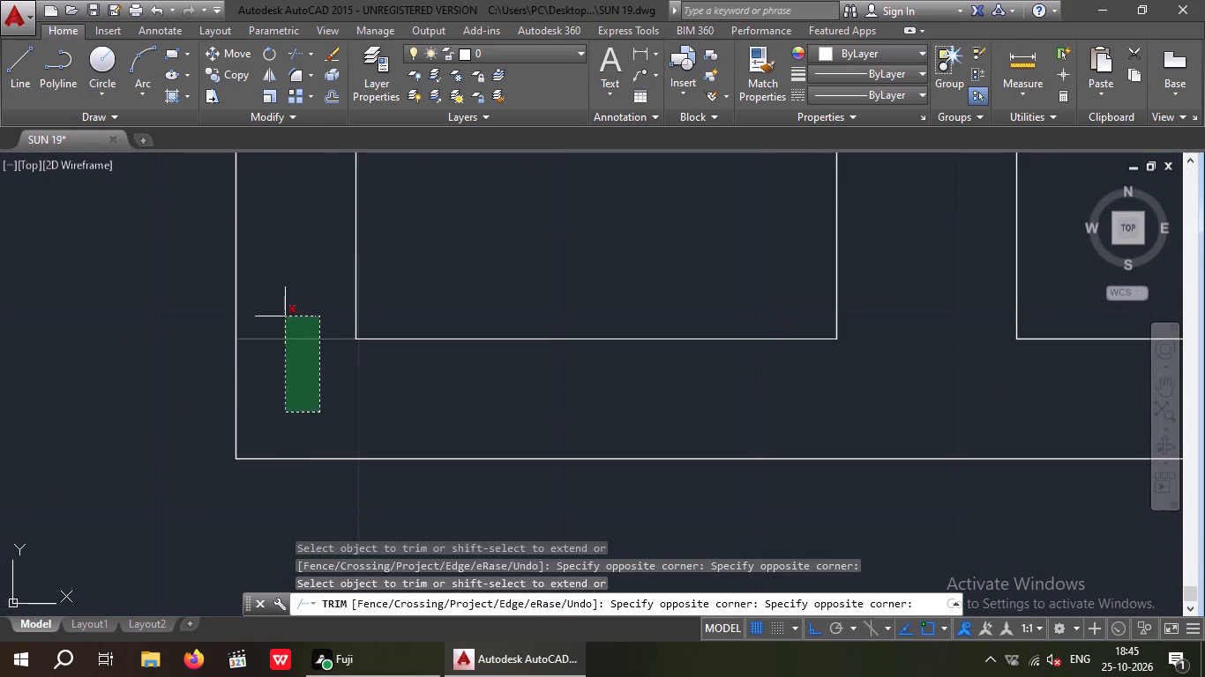
{"action": "left_click", "coordinate": [285, 316]}
Trim the overlapping lines where the northwest room's east partition meets the rear house wall.
{"action": "scroll", "coordinate": [281, 339], "scroll_direction": "down", "scroll_amount": 4}
{"action": "middle_click_drag", "start_coordinate": [316, 432], "coordinate": [318, 562]}
{"action": "scroll", "coordinate": [418, 398], "scroll_direction": "down", "scroll_amount": 3}
{"action": "middle_click_drag", "start_coordinate": [443, 401], "coordinate": [444, 504]}
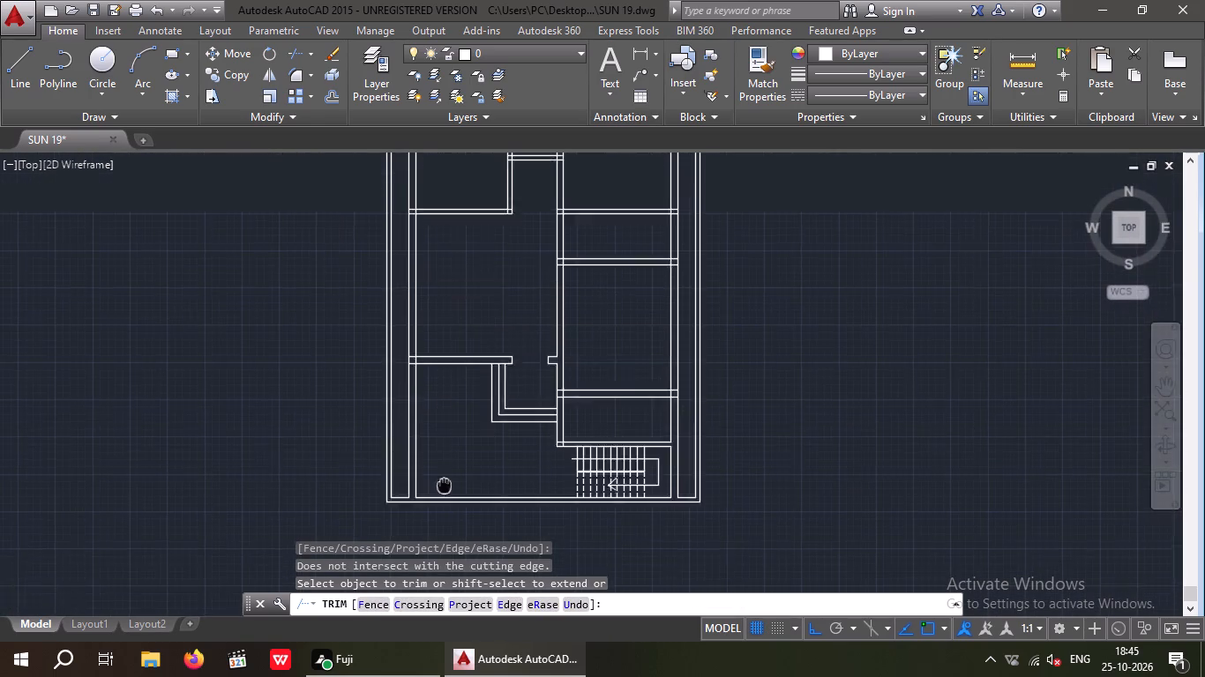
{"action": "middle_click_drag", "start_coordinate": [444, 504], "coordinate": [443, 564]}
{"action": "middle_click_drag", "start_coordinate": [460, 358], "coordinate": [443, 510]}
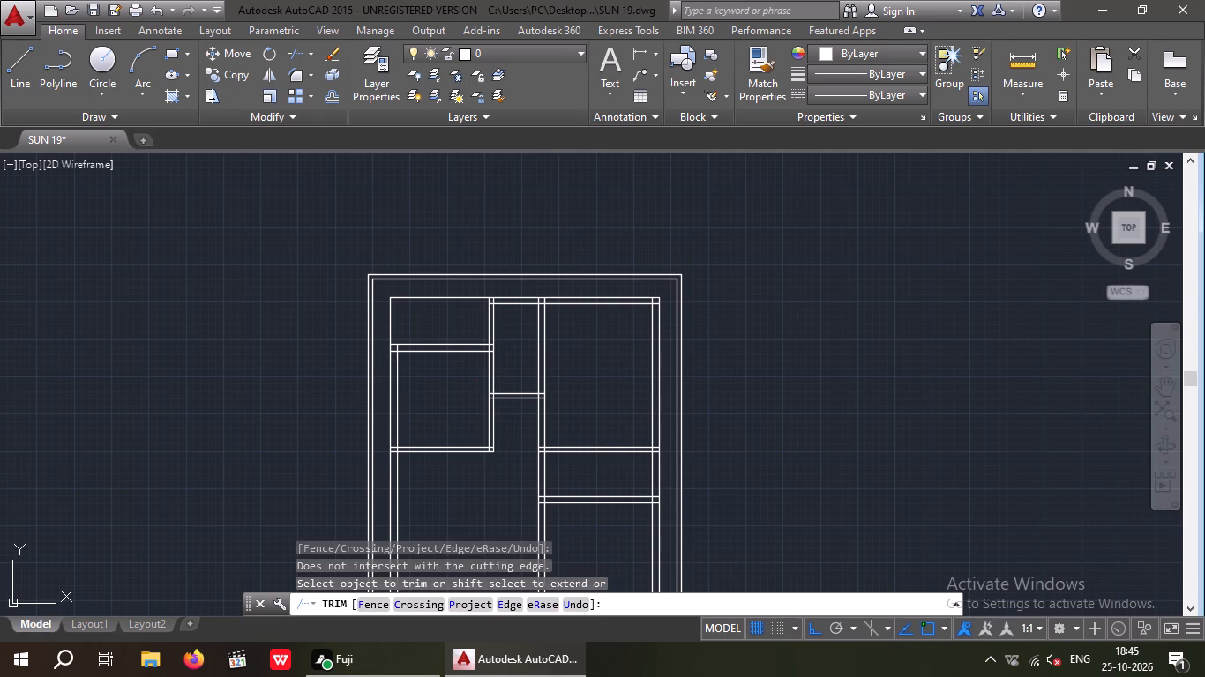
{"action": "scroll", "coordinate": [507, 303], "scroll_direction": "up", "scroll_amount": 5}
{"action": "left_click_drag", "start_coordinate": [390, 264], "coordinate": [349, 279]}
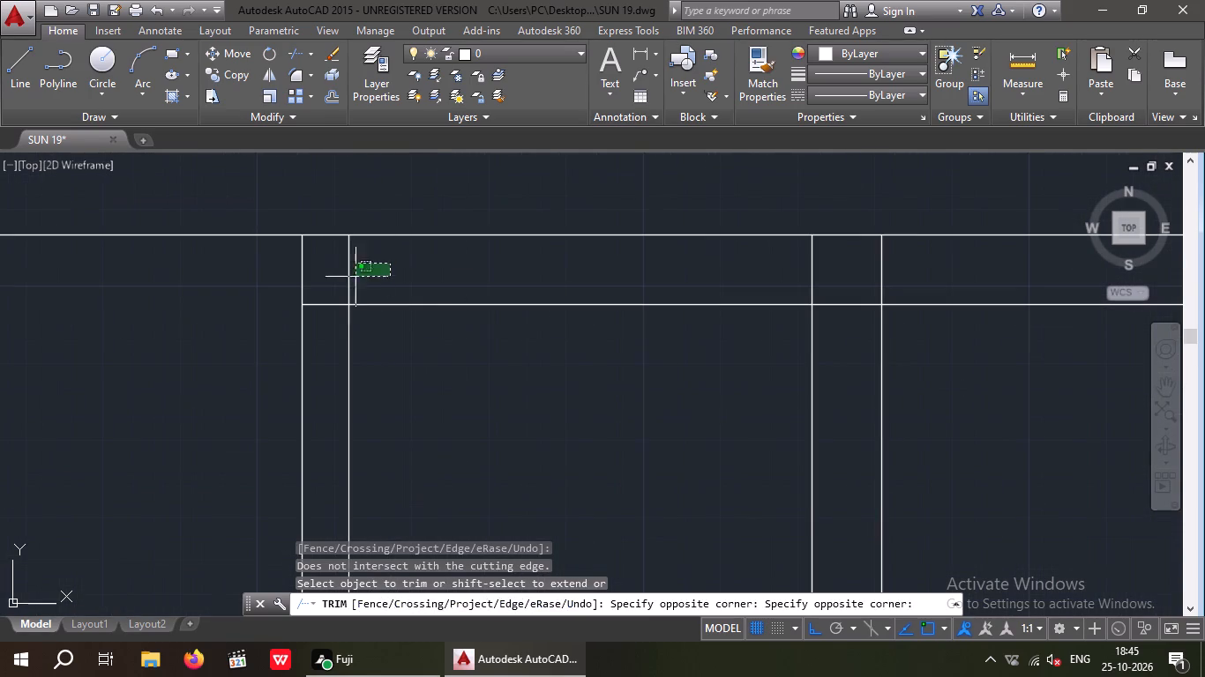
{"action": "left_click_drag", "start_coordinate": [349, 279], "coordinate": [338, 286]}
{"action": "left_click", "coordinate": [333, 287]}
{"action": "left_click_drag", "start_coordinate": [336, 328], "coordinate": [324, 301]}
{"action": "left_click", "coordinate": [319, 290]}
Trim the crossing lines where the partition between the narrow middle room and northeast room meets the rear wall.
{"action": "scroll", "coordinate": [329, 286], "scroll_direction": "down", "scroll_amount": 4}
{"action": "scroll", "coordinate": [426, 284], "scroll_direction": "up", "scroll_amount": 2}
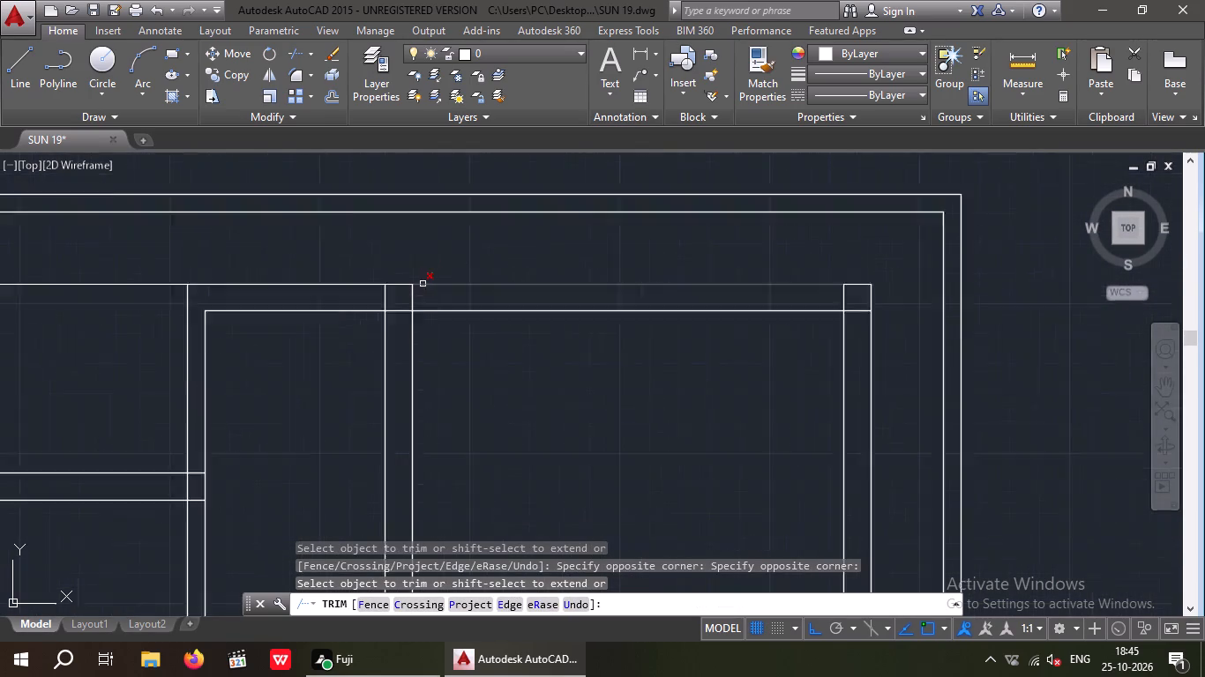
{"action": "scroll", "coordinate": [423, 284], "scroll_direction": "up", "scroll_amount": 3}
{"action": "left_click_drag", "start_coordinate": [415, 321], "coordinate": [227, 351]}
{"action": "left_click", "coordinate": [215, 354]}
{"action": "left_click_drag", "start_coordinate": [319, 430], "coordinate": [310, 407]}
{"action": "left_click", "coordinate": [297, 353]}
Trim the inner wall line ends that overlap at the house's northeast corner.
{"action": "scroll", "coordinate": [312, 341], "scroll_direction": "down", "scroll_amount": 2}
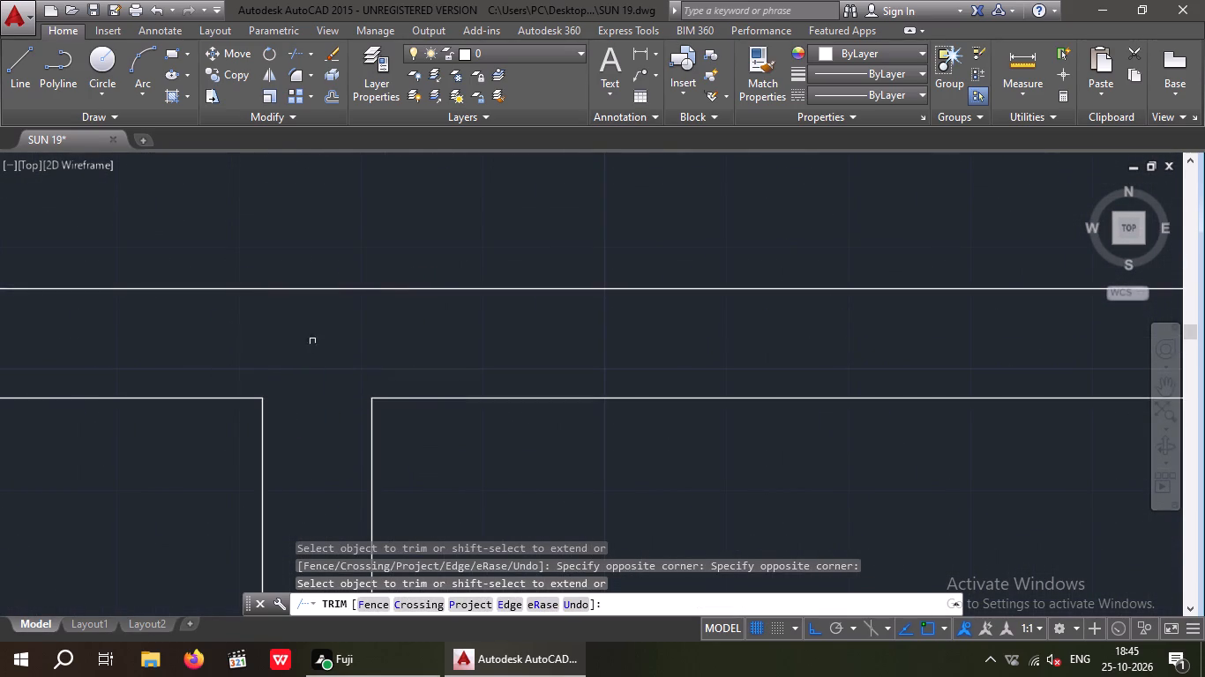
{"action": "scroll", "coordinate": [312, 341], "scroll_direction": "down", "scroll_amount": 3}
{"action": "scroll", "coordinate": [480, 354], "scroll_direction": "up", "scroll_amount": 4}
{"action": "left_click_drag", "start_coordinate": [566, 387], "coordinate": [559, 351]}
{"action": "left_click", "coordinate": [557, 317]}
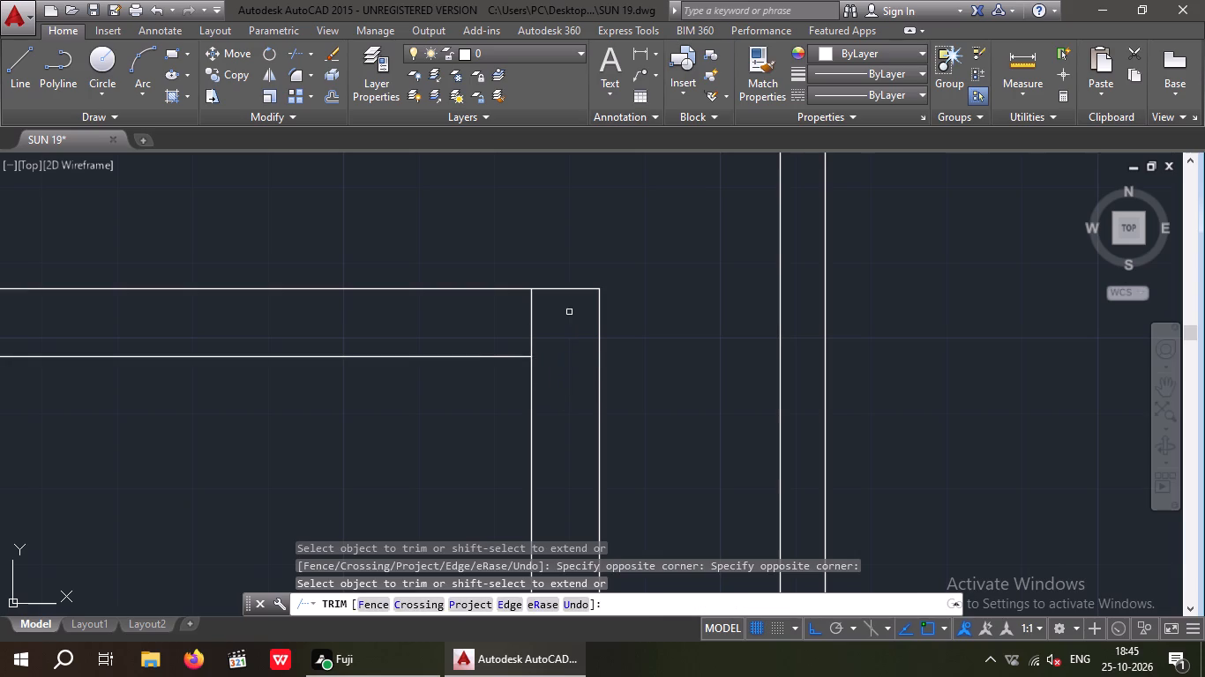
{"action": "left_click_drag", "start_coordinate": [558, 312], "coordinate": [476, 335]}
{"action": "left_click", "coordinate": [475, 332]}
Trim the crossing lines where the northwest room's south wall meets its east partition.
{"action": "scroll", "coordinate": [490, 312], "scroll_direction": "down", "scroll_amount": 4}
{"action": "middle_click_drag", "start_coordinate": [423, 397], "coordinate": [519, 370]}
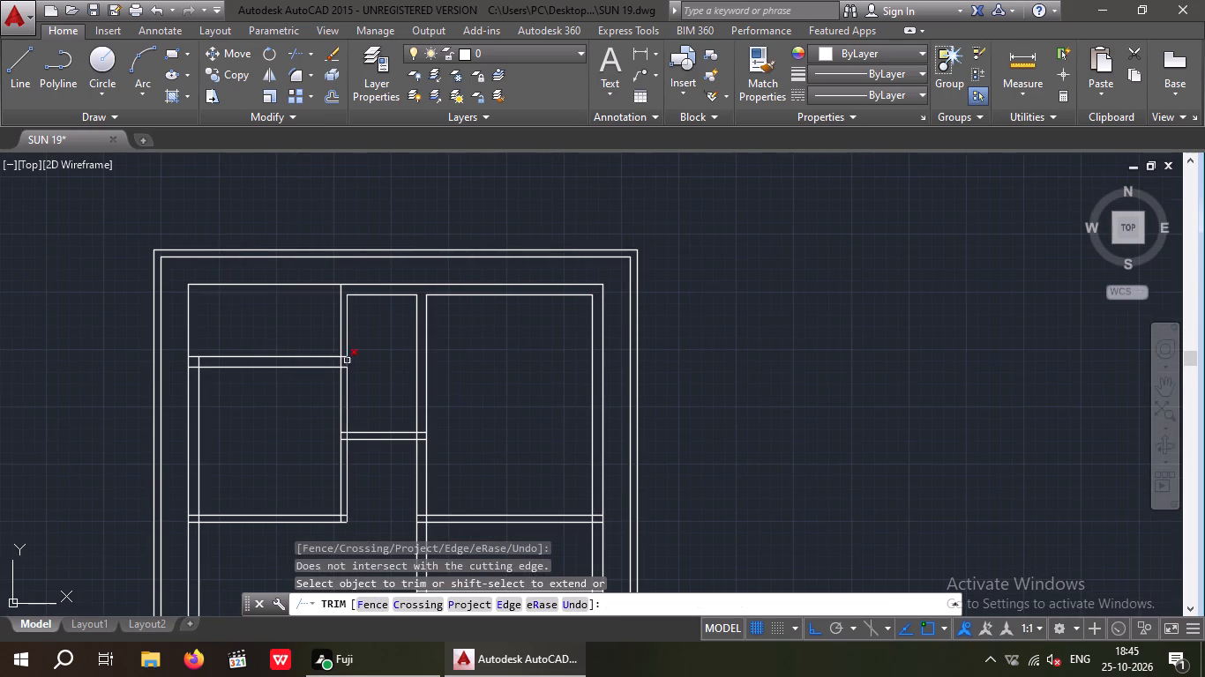
{"action": "scroll", "coordinate": [337, 363], "scroll_direction": "up", "scroll_amount": 5}
{"action": "left_click_drag", "start_coordinate": [394, 435], "coordinate": [382, 386]}
{"action": "left_click_drag", "start_coordinate": [387, 277], "coordinate": [385, 296]}
{"action": "left_click_drag", "start_coordinate": [372, 332], "coordinate": [311, 372]}
{"action": "left_click", "coordinate": [303, 368]}
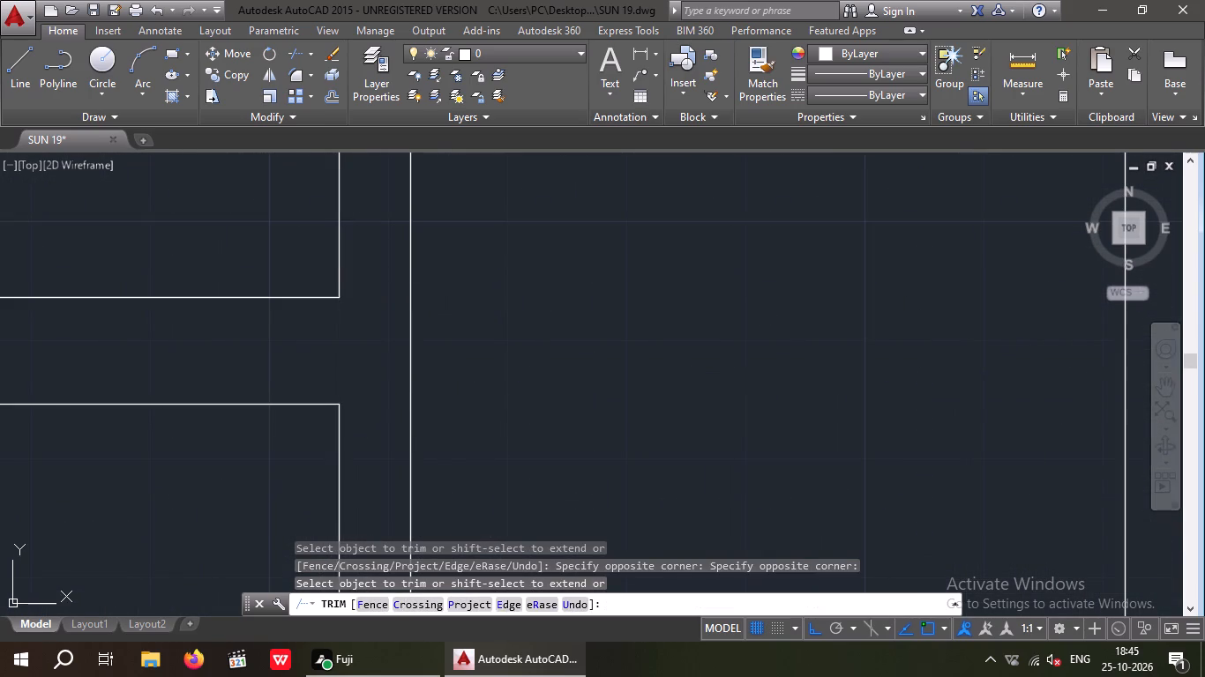
Trim the overlapping lines where the northwest room's south wall meets the west house wall.
{"action": "scroll", "coordinate": [335, 340], "scroll_direction": "down", "scroll_amount": 4}
{"action": "middle_click_drag", "start_coordinate": [270, 393], "coordinate": [407, 406]}
{"action": "scroll", "coordinate": [234, 378], "scroll_direction": "up", "scroll_amount": 5}
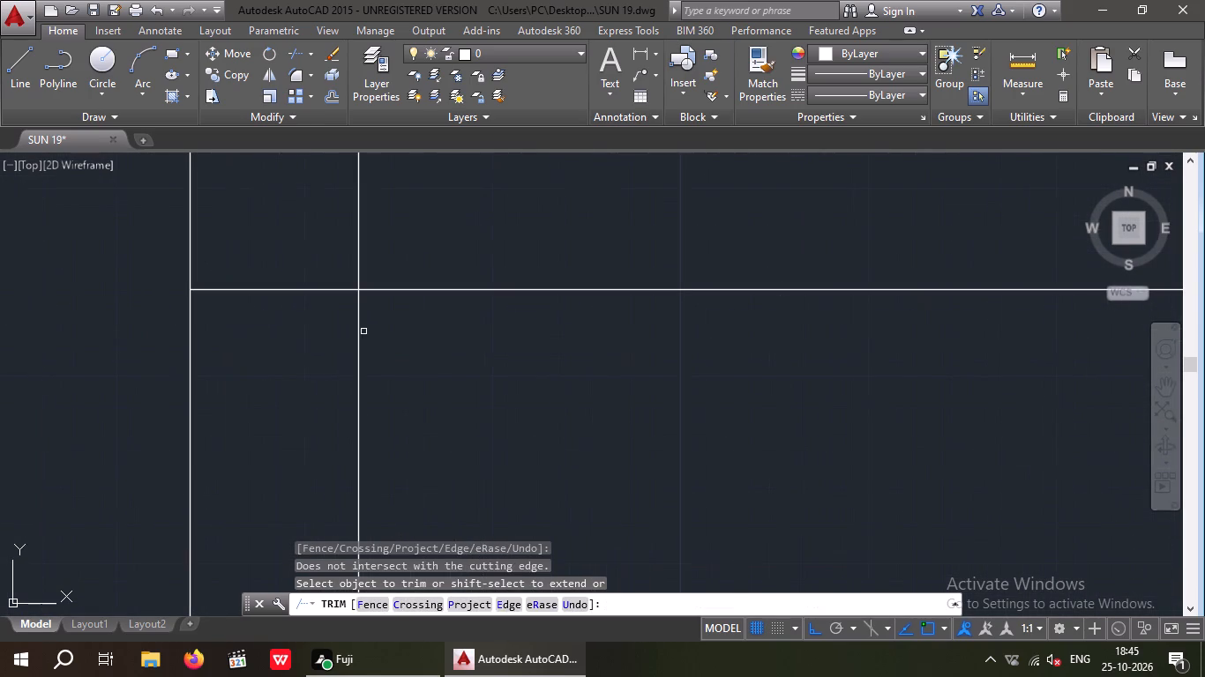
{"action": "left_click_drag", "start_coordinate": [384, 216], "coordinate": [288, 240]}
{"action": "left_click", "coordinate": [281, 242]}
{"action": "left_click_drag", "start_coordinate": [293, 336], "coordinate": [264, 298]}
{"action": "left_click_drag", "start_coordinate": [237, 243], "coordinate": [237, 253]}
Trim the crossing lines where the narrow middle room's south wall meets its west partition.
{"action": "scroll", "coordinate": [249, 274], "scroll_direction": "down", "scroll_amount": 4}
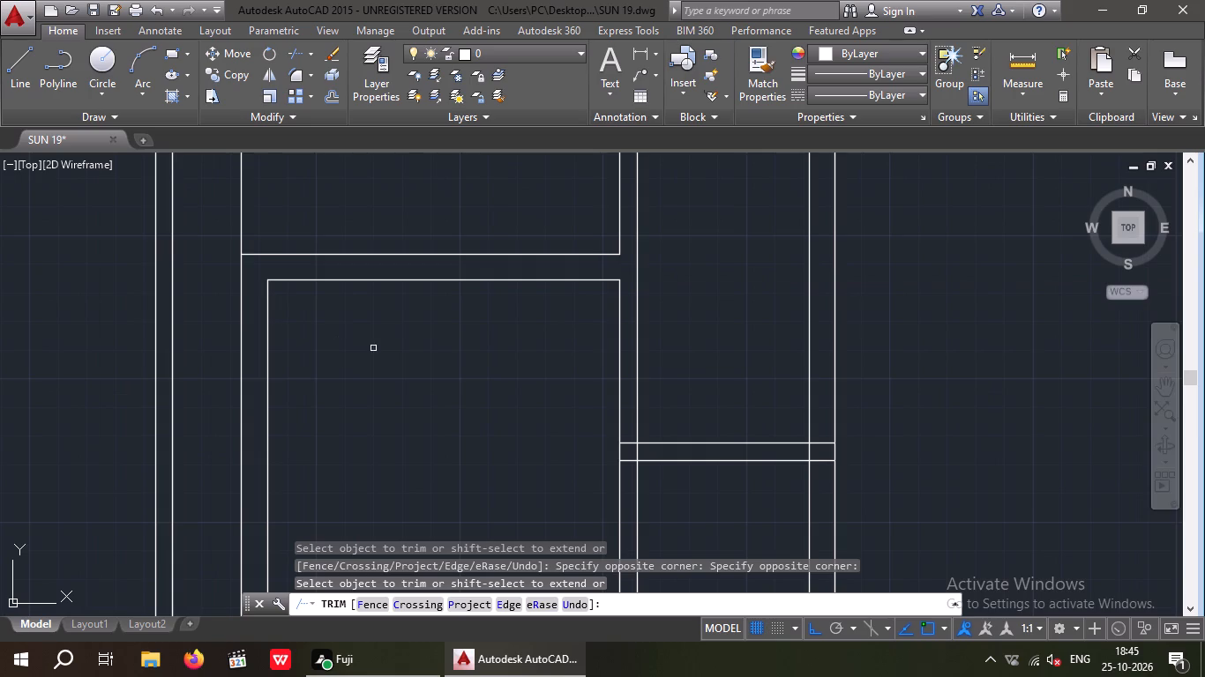
{"action": "middle_click_drag", "start_coordinate": [373, 352], "coordinate": [308, 280]}
{"action": "scroll", "coordinate": [350, 282], "scroll_direction": "down", "scroll_amount": 3}
{"action": "scroll", "coordinate": [413, 313], "scroll_direction": "up", "scroll_amount": 6}
{"action": "left_click_drag", "start_coordinate": [420, 285], "coordinate": [369, 319]}
{"action": "left_click", "coordinate": [369, 320]}
{"action": "left_click_drag", "start_coordinate": [363, 363], "coordinate": [347, 297]}
{"action": "left_click", "coordinate": [339, 249]}
Trim the crossing lines where the narrow middle room's south wall meets its east partition.
{"action": "scroll", "coordinate": [339, 264], "scroll_direction": "down", "scroll_amount": 3}
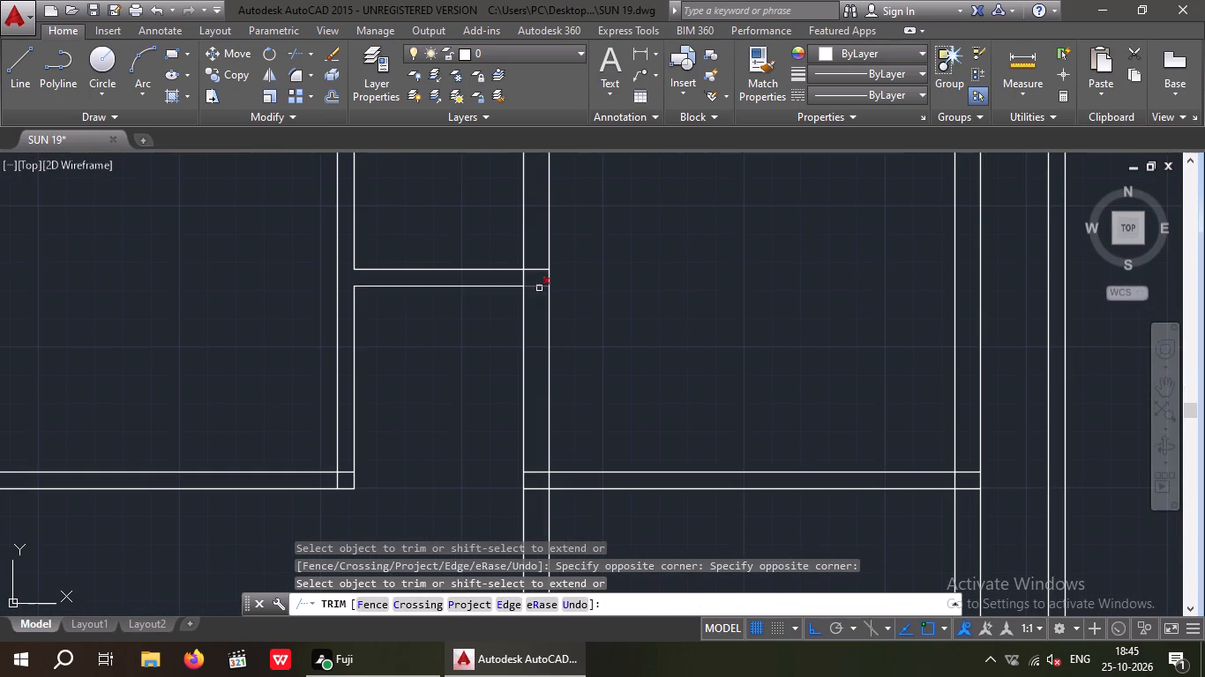
{"action": "scroll", "coordinate": [539, 288], "scroll_direction": "up", "scroll_amount": 3}
{"action": "left_click_drag", "start_coordinate": [558, 321], "coordinate": [525, 270]}
{"action": "left_click_drag", "start_coordinate": [518, 194], "coordinate": [516, 206]}
{"action": "left_click_drag", "start_coordinate": [513, 225], "coordinate": [425, 265]}
{"action": "left_click_drag", "start_coordinate": [422, 264], "coordinate": [430, 262]}
Trim the overlapping inner line ends at the southeast corner of the west room below the northwest room.
{"action": "scroll", "coordinate": [436, 258], "scroll_direction": "down", "scroll_amount": 4}
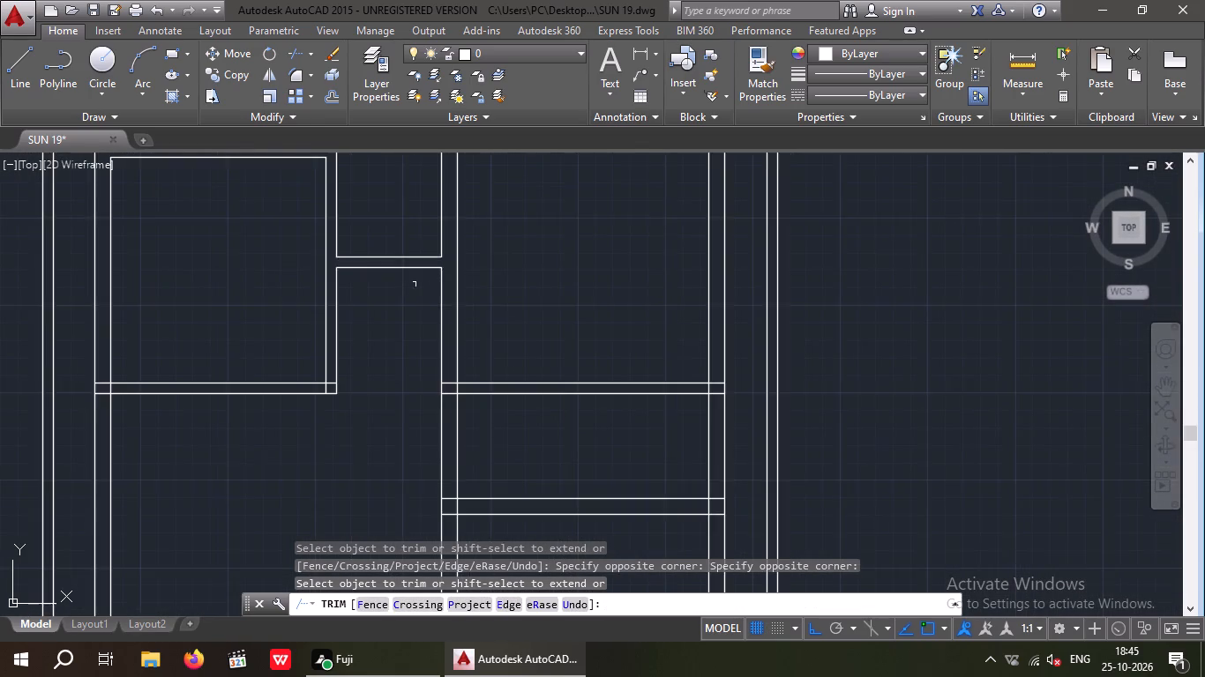
{"action": "scroll", "coordinate": [403, 298], "scroll_direction": "down", "scroll_amount": 2}
{"action": "scroll", "coordinate": [370, 338], "scroll_direction": "up", "scroll_amount": 6}
{"action": "left_click_drag", "start_coordinate": [408, 316], "coordinate": [404, 311]}
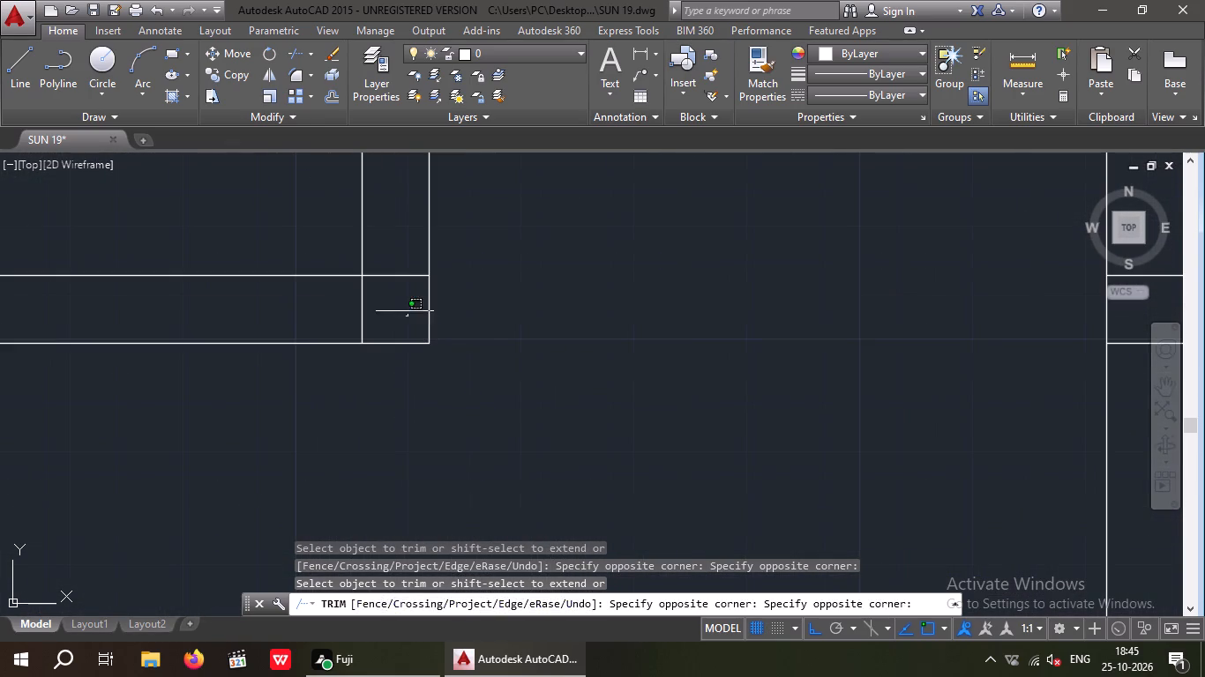
{"action": "left_click_drag", "start_coordinate": [404, 311], "coordinate": [394, 290]}
{"action": "left_click", "coordinate": [392, 223]}
{"action": "left_click_drag", "start_coordinate": [392, 280], "coordinate": [341, 329]}
{"action": "left_click", "coordinate": [339, 327]}
Trim the crossing lines where the south wall of the west room below the northwest room meets the west house wall.
{"action": "scroll", "coordinate": [352, 309], "scroll_direction": "down", "scroll_amount": 3}
{"action": "middle_click_drag", "start_coordinate": [343, 347], "coordinate": [585, 352]}
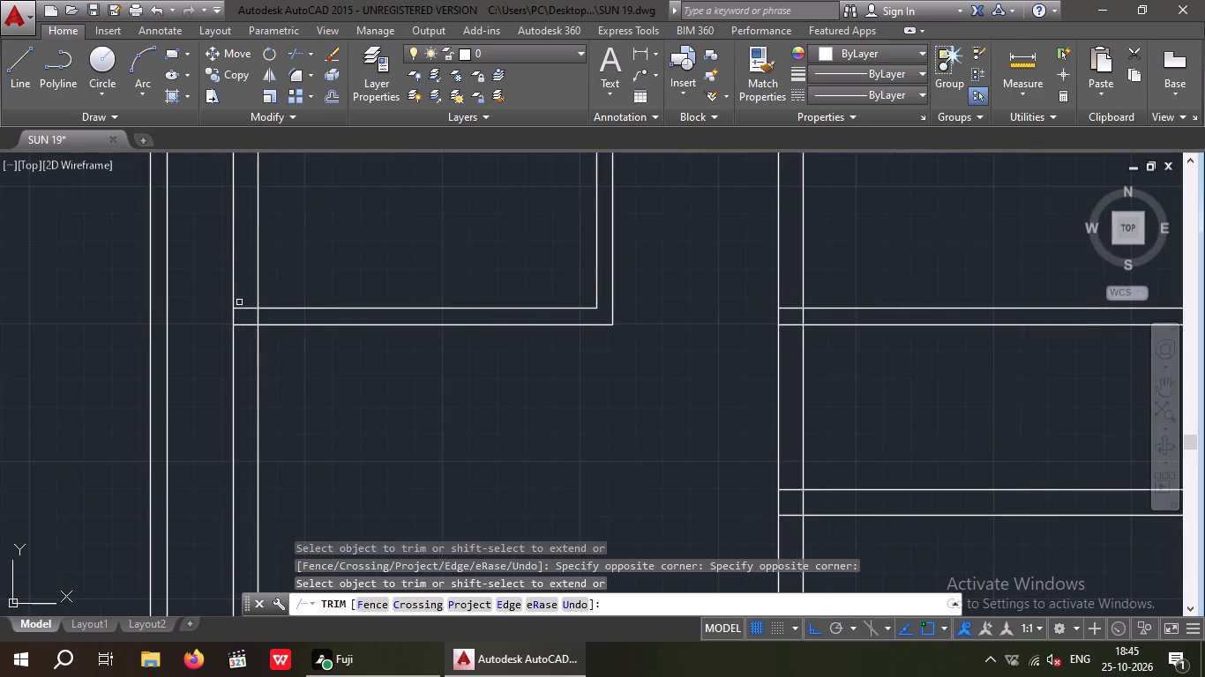
{"action": "scroll", "coordinate": [243, 305], "scroll_direction": "up", "scroll_amount": 2}
{"action": "left_click_drag", "start_coordinate": [243, 363], "coordinate": [242, 353]}
{"action": "left_click", "coordinate": [236, 279]}
{"action": "left_click_drag", "start_coordinate": [328, 329], "coordinate": [274, 341]}
{"action": "left_click", "coordinate": [266, 339]}
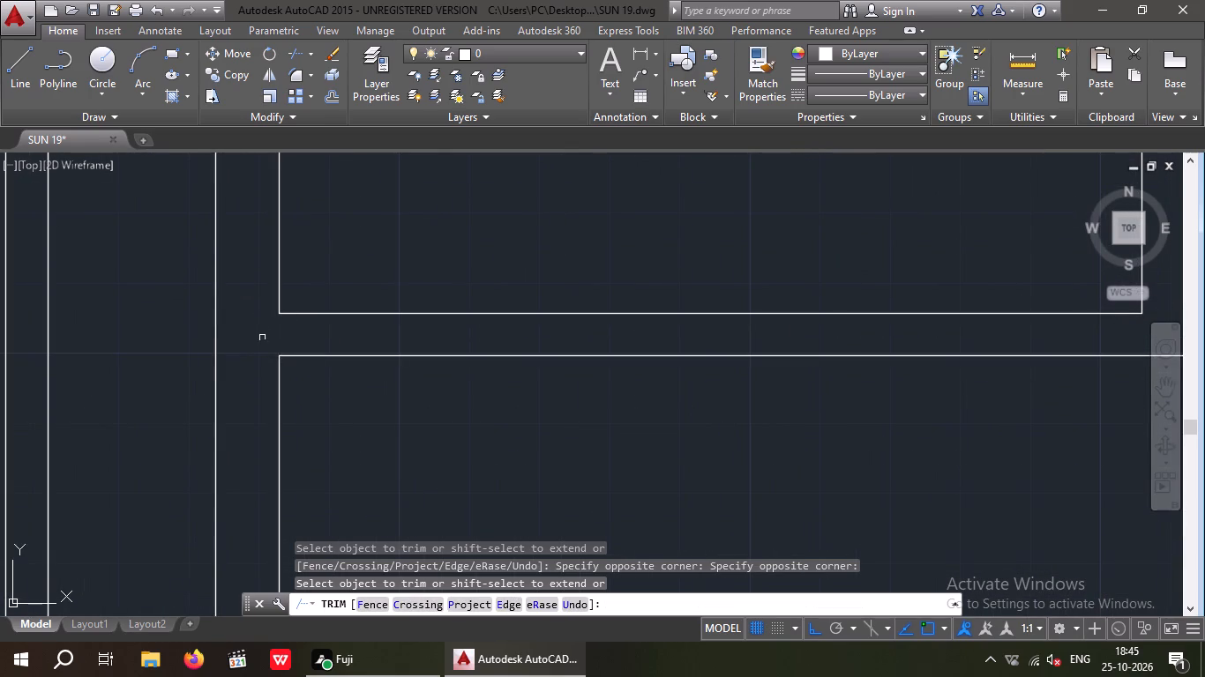
Trim the crossing lines where the northeast room's south wall meets its west partition.
{"action": "scroll", "coordinate": [264, 322], "scroll_direction": "down", "scroll_amount": 3}
{"action": "middle_click_drag", "start_coordinate": [385, 365], "coordinate": [290, 366]}
{"action": "scroll", "coordinate": [311, 348], "scroll_direction": "down", "scroll_amount": 2}
{"action": "scroll", "coordinate": [389, 339], "scroll_direction": "up", "scroll_amount": 5}
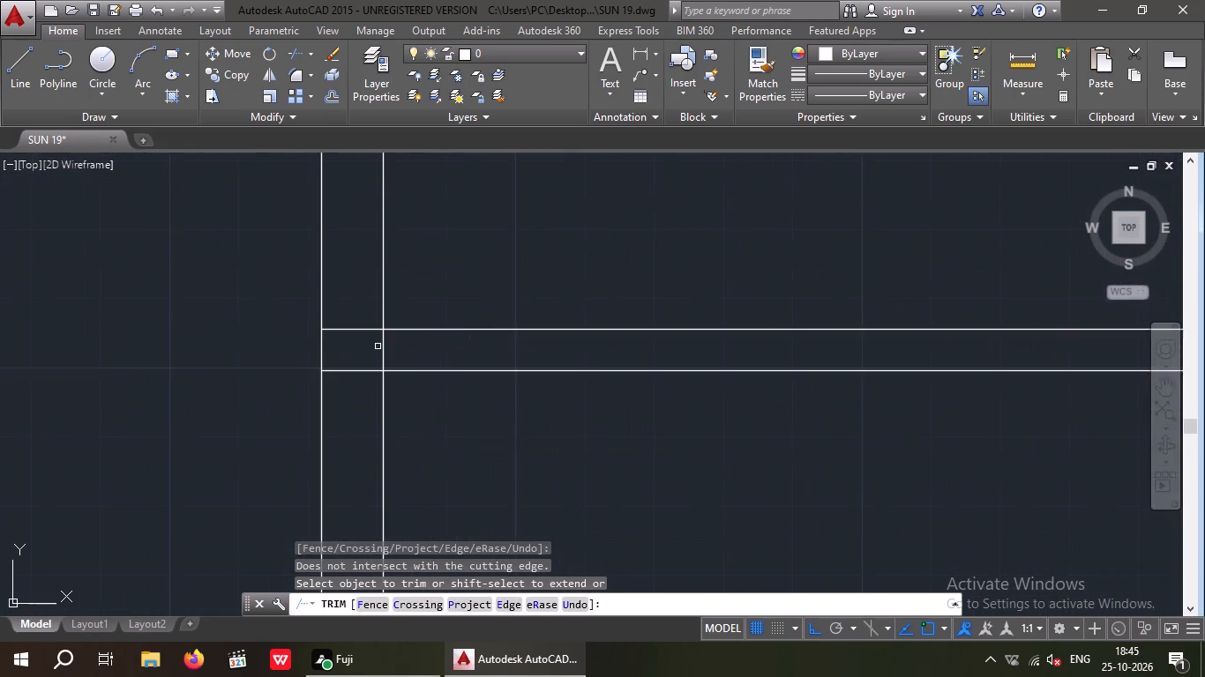
{"action": "scroll", "coordinate": [378, 346], "scroll_direction": "up", "scroll_amount": 2}
{"action": "left_click_drag", "start_coordinate": [424, 324], "coordinate": [363, 353]}
{"action": "left_click", "coordinate": [363, 353]}
{"action": "left_click_drag", "start_coordinate": [353, 421], "coordinate": [339, 393]}
{"action": "left_click", "coordinate": [284, 266]}
Trim the crossing lines where the northeast room's south wall meets the east house wall.
{"action": "scroll", "coordinate": [283, 262], "scroll_direction": "down", "scroll_amount": 2}
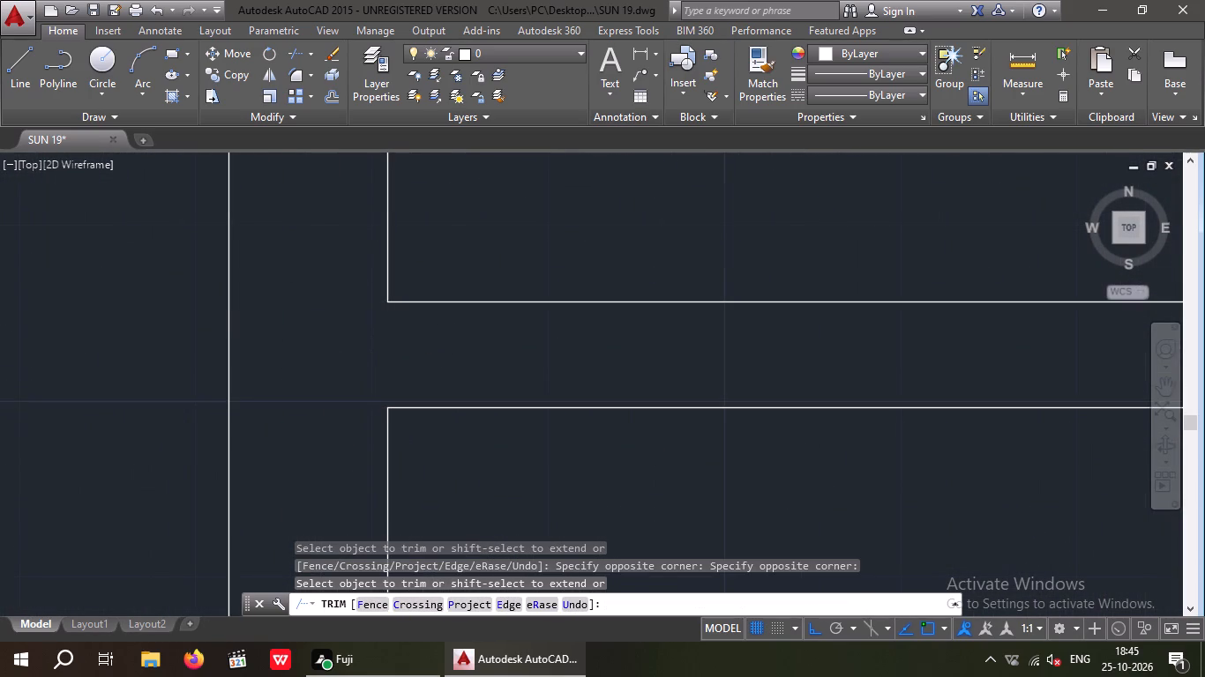
{"action": "scroll", "coordinate": [283, 262], "scroll_direction": "down", "scroll_amount": 3}
{"action": "scroll", "coordinate": [544, 272], "scroll_direction": "up", "scroll_amount": 4}
{"action": "left_click_drag", "start_coordinate": [547, 353], "coordinate": [536, 327]}
{"action": "left_click_drag", "start_coordinate": [510, 197], "coordinate": [512, 207]}
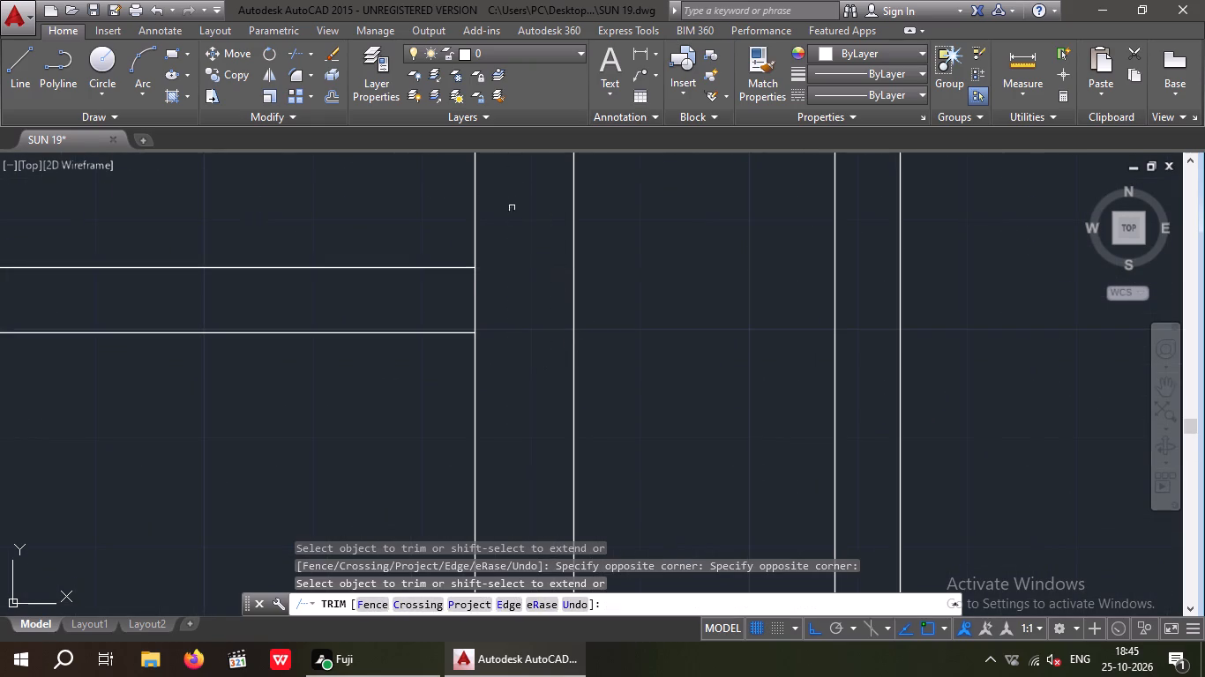
{"action": "left_click_drag", "start_coordinate": [506, 265], "coordinate": [426, 314]}
{"action": "left_click", "coordinate": [425, 312]}
Trim the crossing lines where the south wall of the small room below the northeast room meets its west partition.
{"action": "scroll", "coordinate": [472, 239], "scroll_direction": "down", "scroll_amount": 5}
{"action": "middle_click_drag", "start_coordinate": [438, 289], "coordinate": [487, 272]}
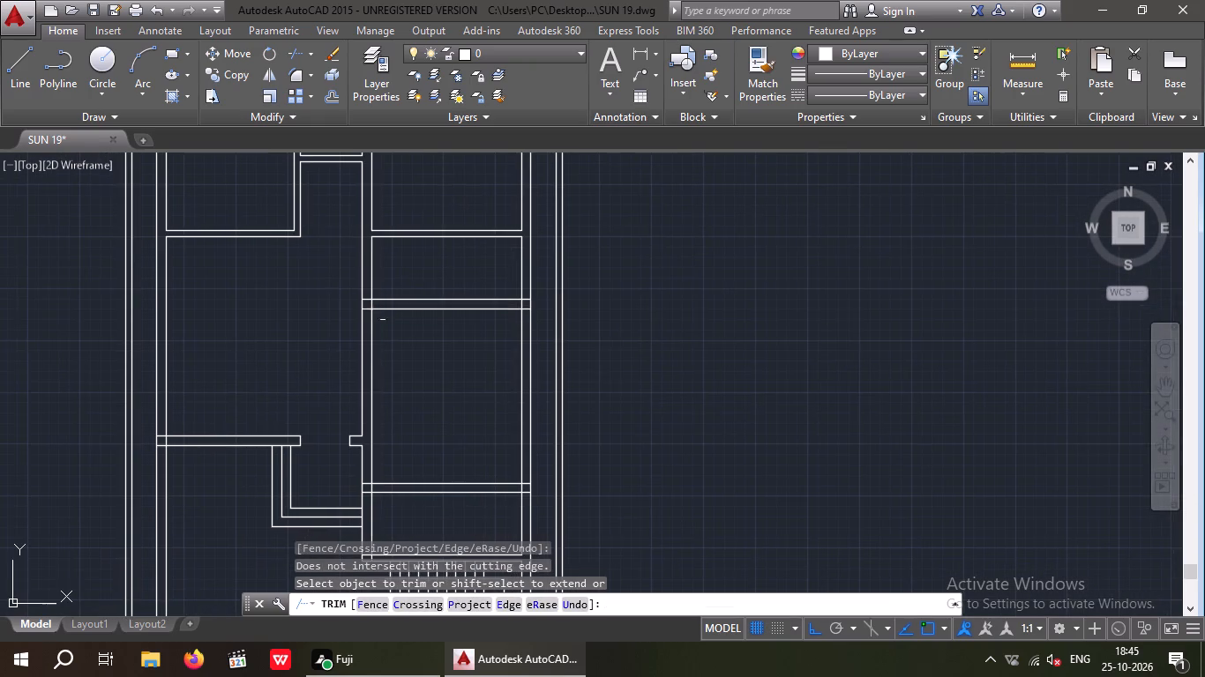
{"action": "scroll", "coordinate": [369, 306], "scroll_direction": "up", "scroll_amount": 5}
{"action": "left_click_drag", "start_coordinate": [349, 340], "coordinate": [345, 316]}
{"action": "left_click", "coordinate": [326, 211]}
{"action": "left_click_drag", "start_coordinate": [406, 274], "coordinate": [355, 309]}
{"action": "left_click", "coordinate": [355, 309]}
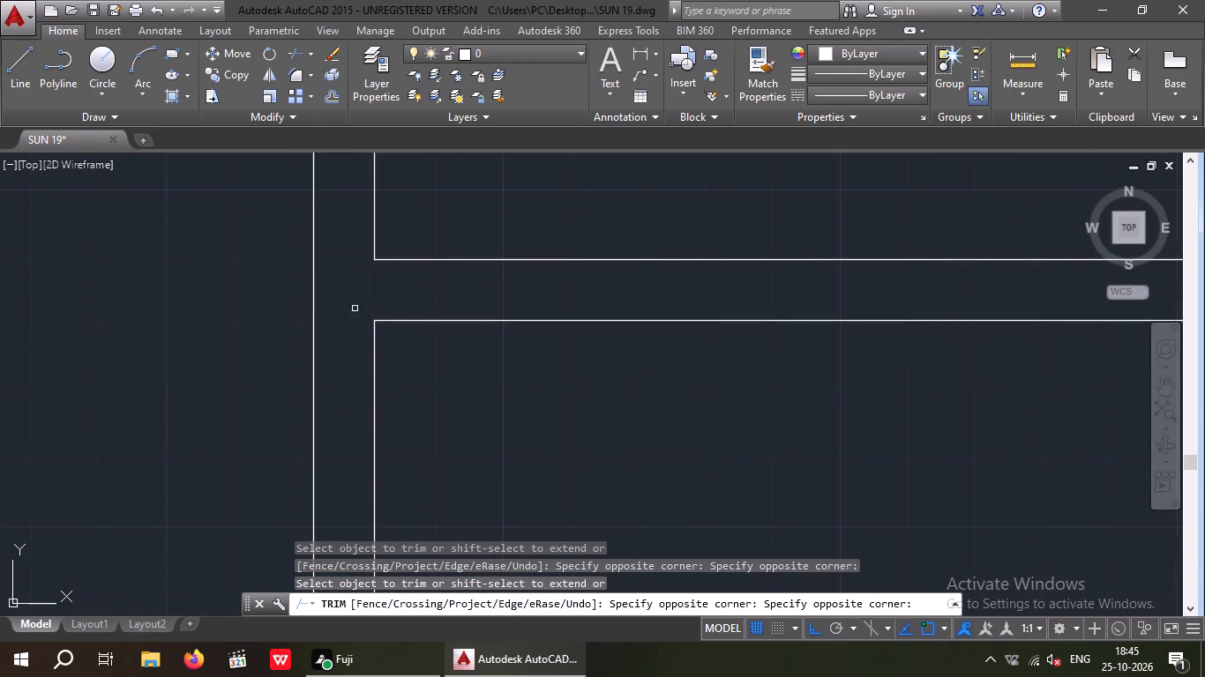
Trim the crossing lines where the south wall of the small room below the northeast room meets the east house wall.
{"action": "scroll", "coordinate": [363, 282], "scroll_direction": "down", "scroll_amount": 4}
{"action": "middle_click_drag", "start_coordinate": [472, 331], "coordinate": [419, 390]}
{"action": "scroll", "coordinate": [444, 346], "scroll_direction": "up", "scroll_amount": 4}
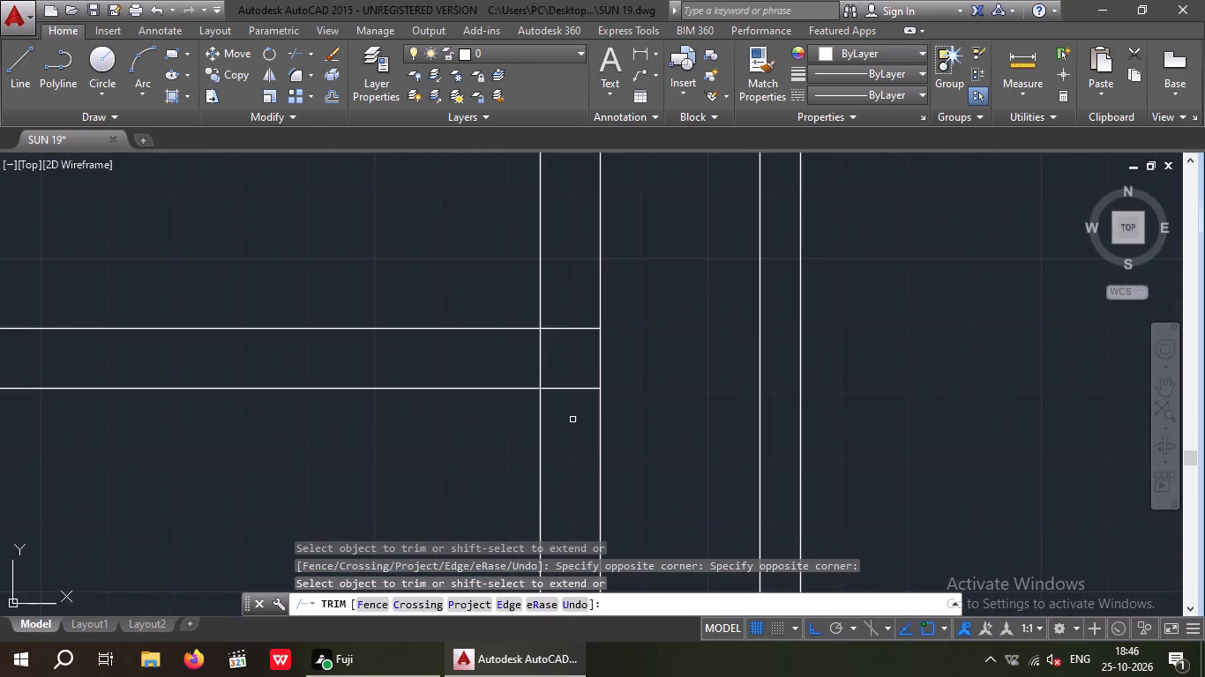
{"action": "left_click_drag", "start_coordinate": [573, 420], "coordinate": [571, 397]}
{"action": "left_click", "coordinate": [568, 289]}
{"action": "left_click_drag", "start_coordinate": [562, 349], "coordinate": [528, 378]}
{"action": "left_click", "coordinate": [528, 378]}
Trim the crossing lines where the south wall of the large southeast room meets its west partition.
{"action": "scroll", "coordinate": [525, 363], "scroll_direction": "down", "scroll_amount": 3}
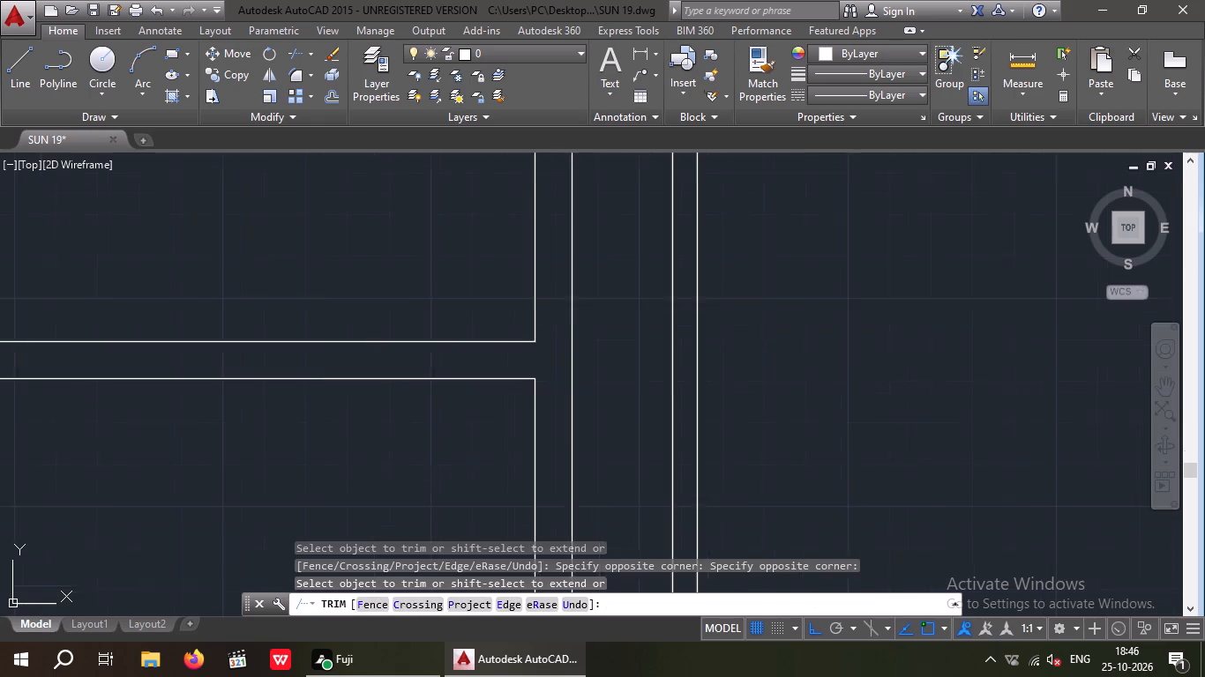
{"action": "middle_click_drag", "start_coordinate": [475, 407], "coordinate": [526, 368]}
{"action": "scroll", "coordinate": [520, 358], "scroll_direction": "down", "scroll_amount": 3}
{"action": "scroll", "coordinate": [474, 443], "scroll_direction": "up", "scroll_amount": 5}
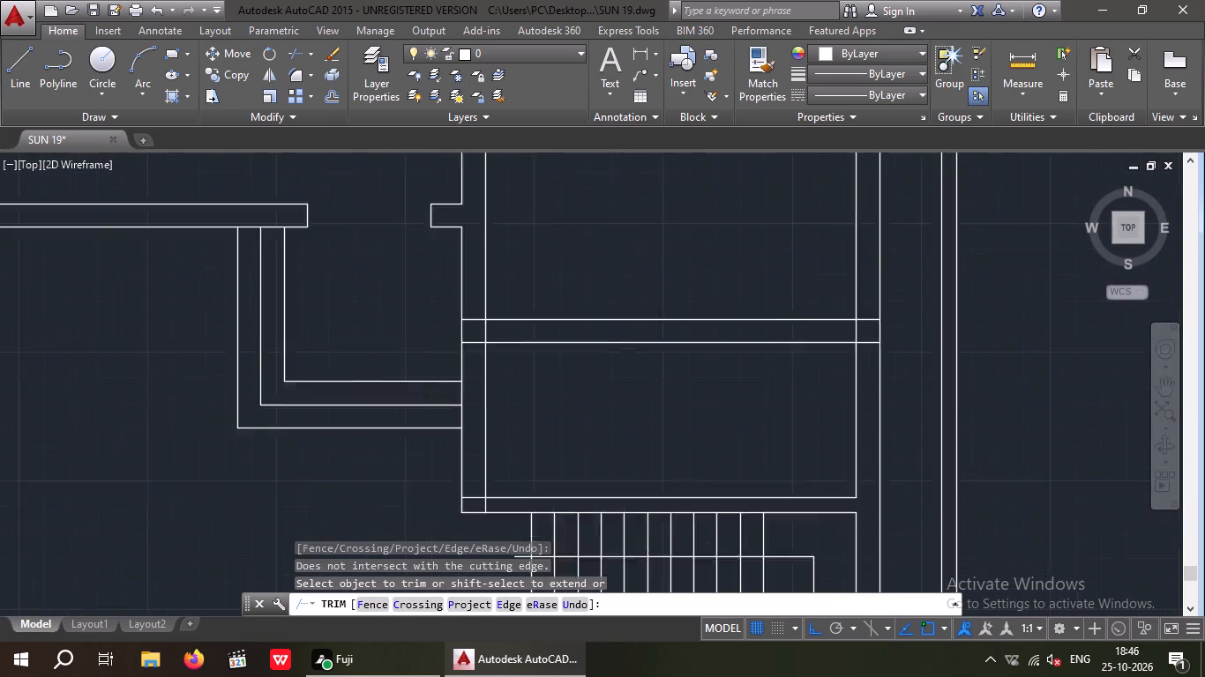
{"action": "left_click_drag", "start_coordinate": [481, 316], "coordinate": [480, 283]}
{"action": "left_click", "coordinate": [480, 227]}
{"action": "left_click_drag", "start_coordinate": [522, 277], "coordinate": [481, 295]}
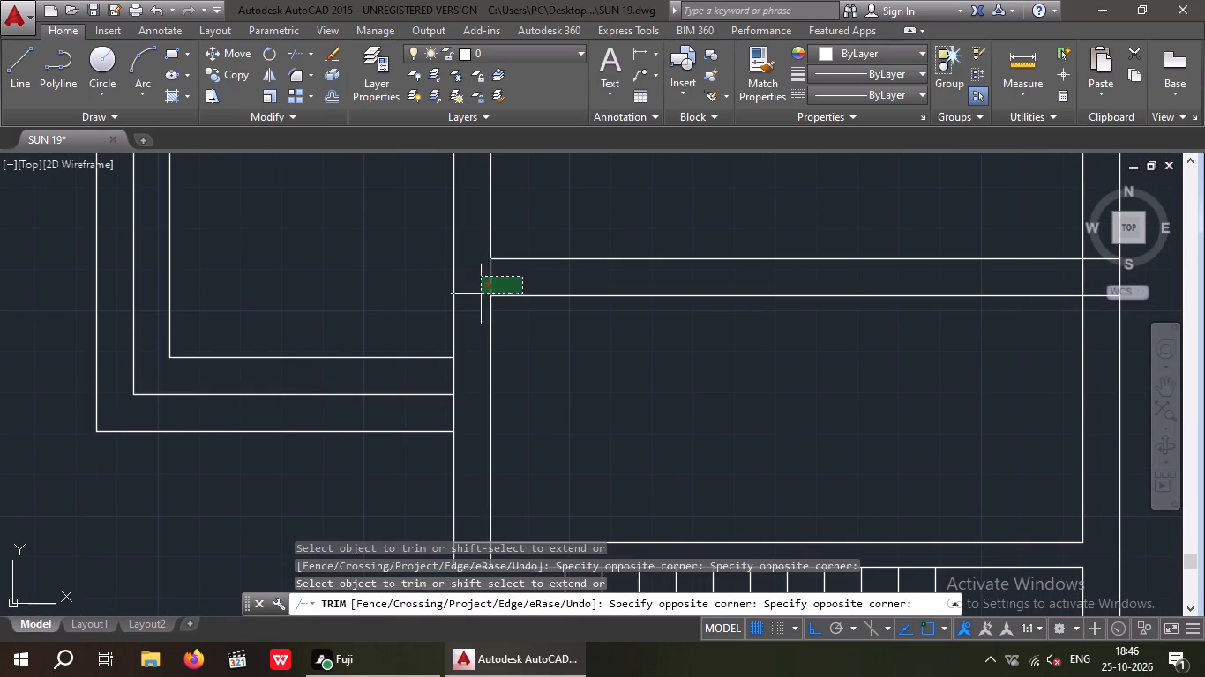
{"action": "left_click", "coordinate": [481, 294]}
Trim the crossing lines where the south wall of the large southeast room meets the east house wall.
{"action": "scroll", "coordinate": [490, 275], "scroll_direction": "down", "scroll_amount": 3}
{"action": "scroll", "coordinate": [629, 268], "scroll_direction": "up", "scroll_amount": 4}
{"action": "left_click_drag", "start_coordinate": [684, 378], "coordinate": [675, 337]}
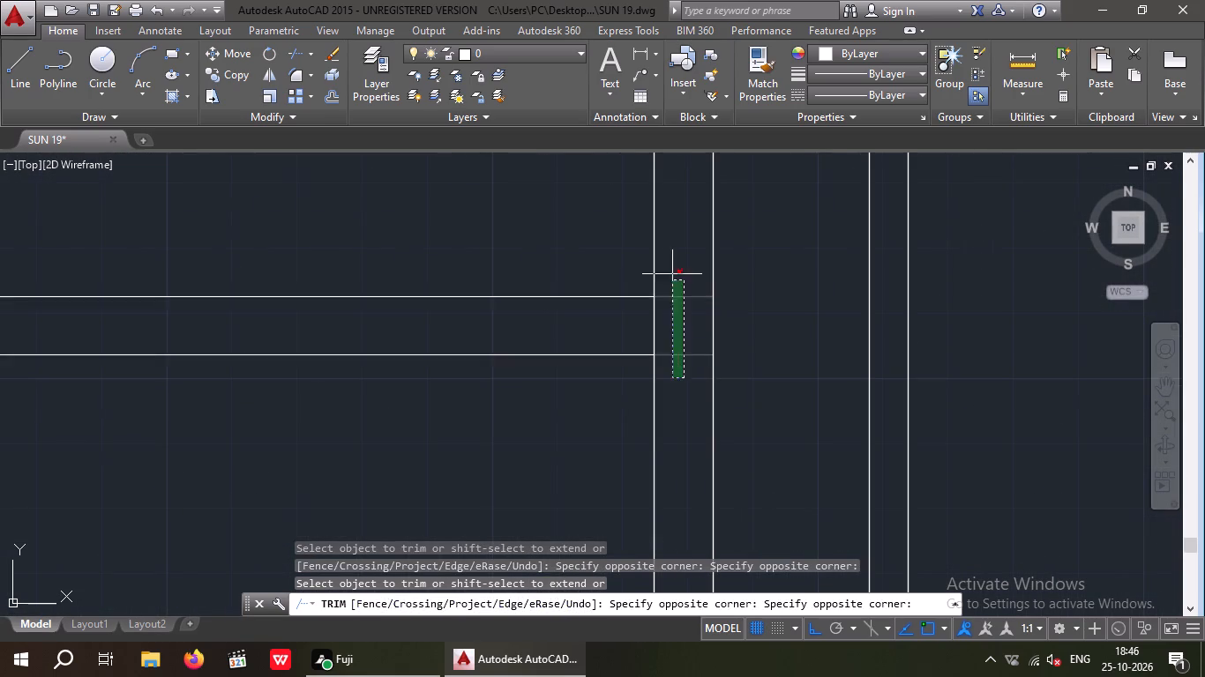
{"action": "left_click", "coordinate": [672, 269]}
{"action": "left_click_drag", "start_coordinate": [671, 317], "coordinate": [589, 342]}
{"action": "scroll", "coordinate": [608, 318], "scroll_direction": "down", "scroll_amount": 1}
{"action": "left_click", "coordinate": [592, 321]}
Trim the overlapping inner line ends at the southwest corner of the room above the staircase.
{"action": "scroll", "coordinate": [599, 316], "scroll_direction": "down", "scroll_amount": 3}
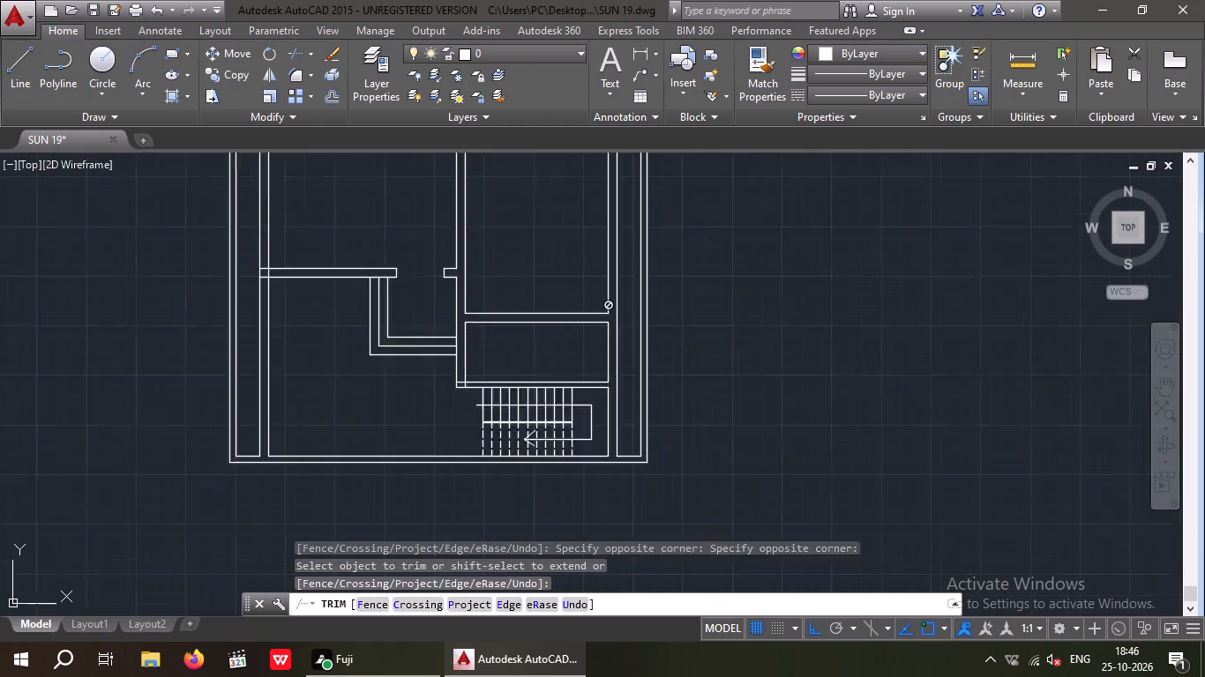
{"action": "scroll", "coordinate": [597, 316], "scroll_direction": "down", "scroll_amount": 1}
{"action": "scroll", "coordinate": [488, 339], "scroll_direction": "up", "scroll_amount": 4}
{"action": "scroll", "coordinate": [588, 444], "scroll_direction": "up", "scroll_amount": 3}
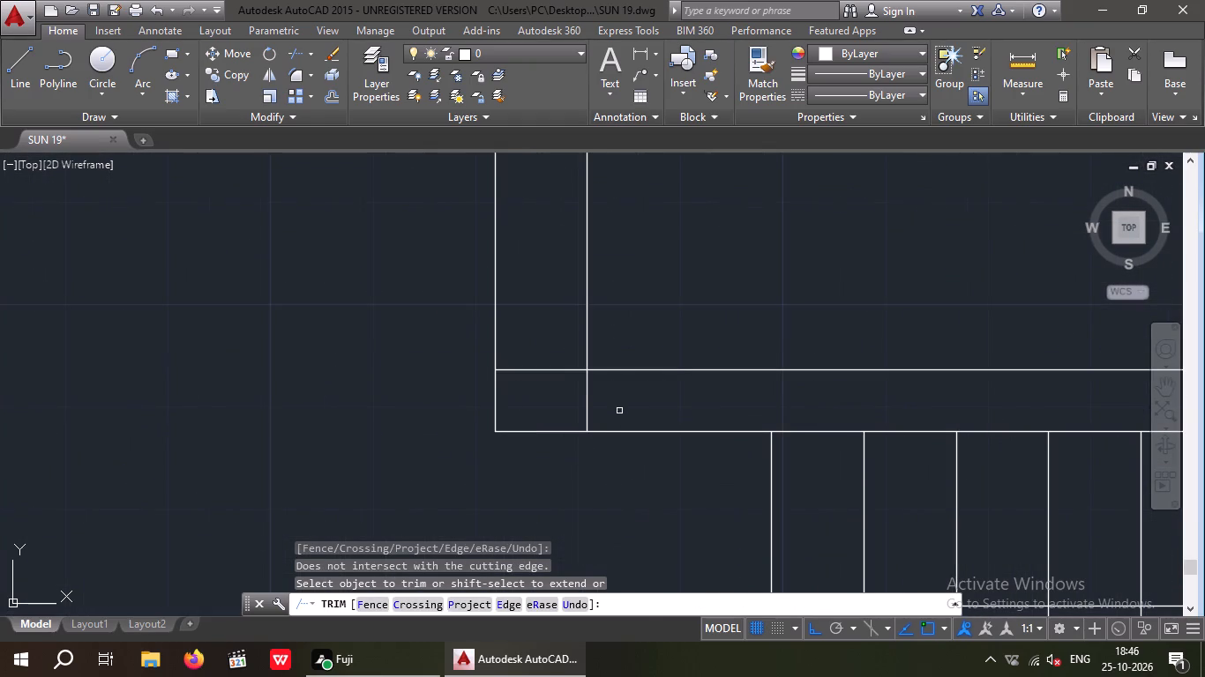
{"action": "left_click_drag", "start_coordinate": [615, 403], "coordinate": [580, 415]}
{"action": "left_click", "coordinate": [580, 415]}
{"action": "left_click_drag", "start_coordinate": [576, 414], "coordinate": [571, 399]}
{"action": "left_click", "coordinate": [558, 368]}
Trim the crossing lines where the wall with the wide opening above the entrance steps meets the west house wall, and end trimming.
{"action": "scroll", "coordinate": [550, 352], "scroll_direction": "down", "scroll_amount": 4}
{"action": "middle_click_drag", "start_coordinate": [463, 401], "coordinate": [313, 423]}
{"action": "scroll", "coordinate": [328, 389], "scroll_direction": "down", "scroll_amount": 2}
{"action": "middle_click_drag", "start_coordinate": [501, 405], "coordinate": [523, 418]}
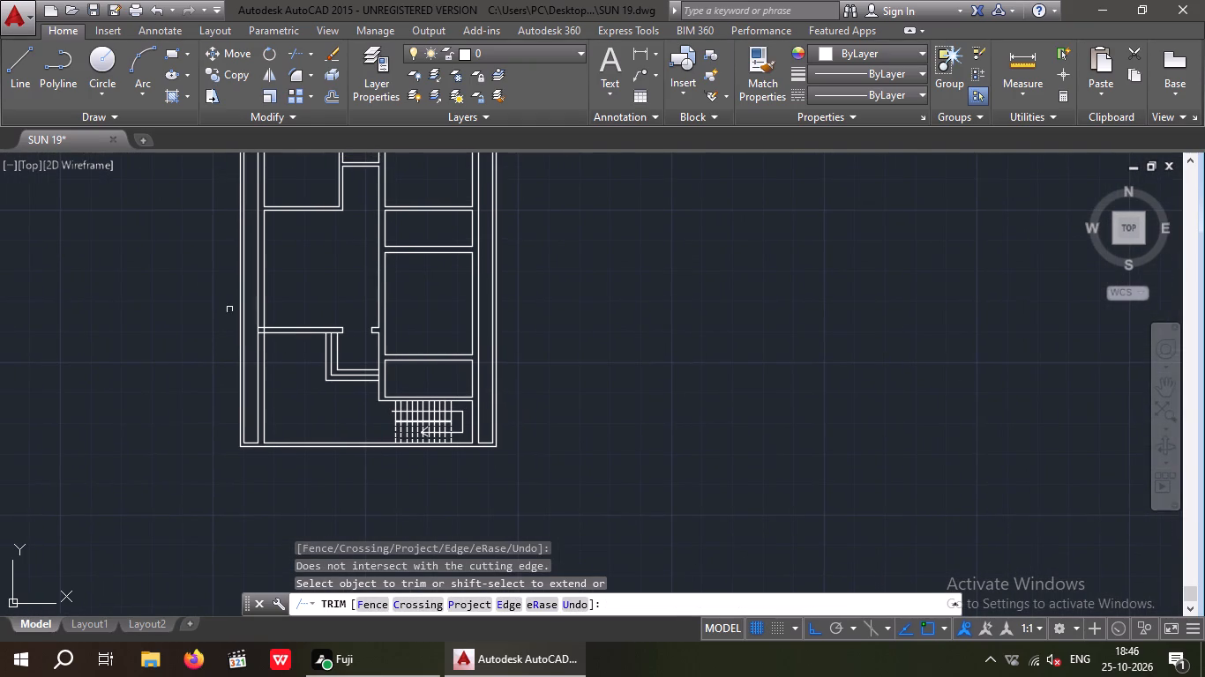
{"action": "scroll", "coordinate": [289, 320], "scroll_direction": "up", "scroll_amount": 5}
{"action": "middle_click_drag", "start_coordinate": [138, 405], "coordinate": [496, 443]}
{"action": "left_click_drag", "start_coordinate": [333, 495], "coordinate": [336, 476]}
{"action": "left_click_drag", "start_coordinate": [337, 384], "coordinate": [336, 398]}
{"action": "left_click_drag", "start_coordinate": [393, 454], "coordinate": [348, 466]}
{"action": "left_click", "coordinate": [348, 466]}
{"action": "scroll", "coordinate": [363, 416], "scroll_direction": "down", "scroll_amount": 5}
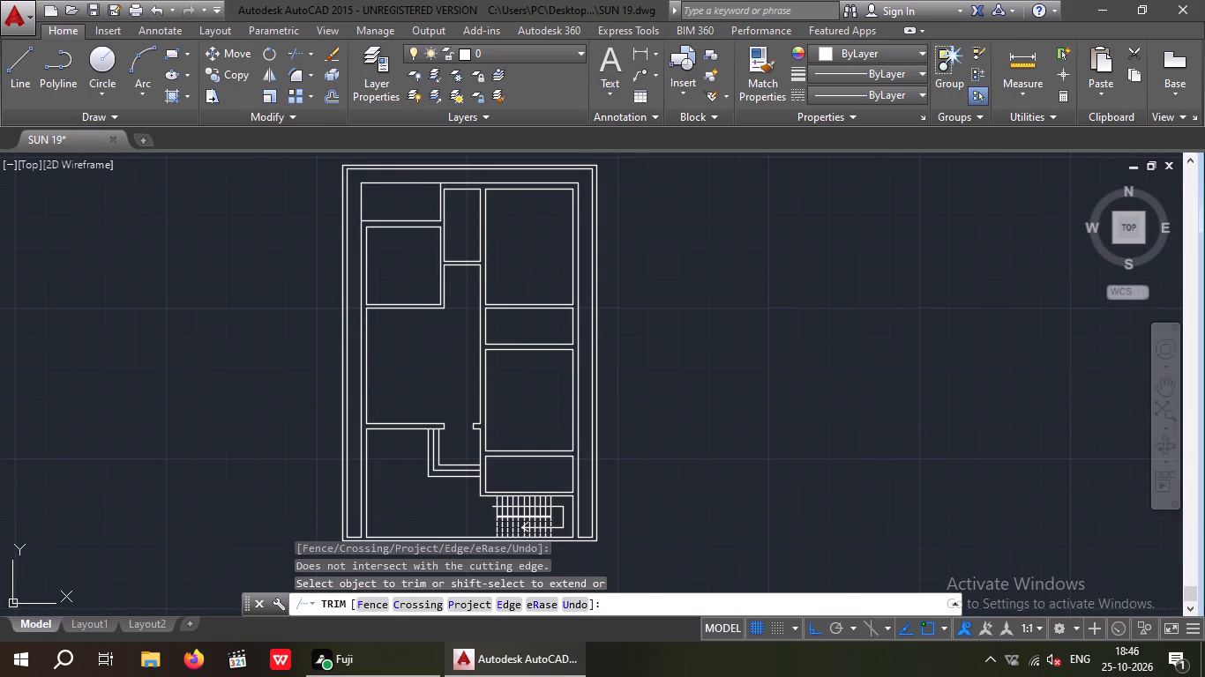
{"action": "middle_click_drag", "start_coordinate": [426, 359], "coordinate": [364, 420]}
{"action": "key", "text": "Escape"}
{"action": "key", "text": "Escape"}
{"action": "key", "text": "Escape"}
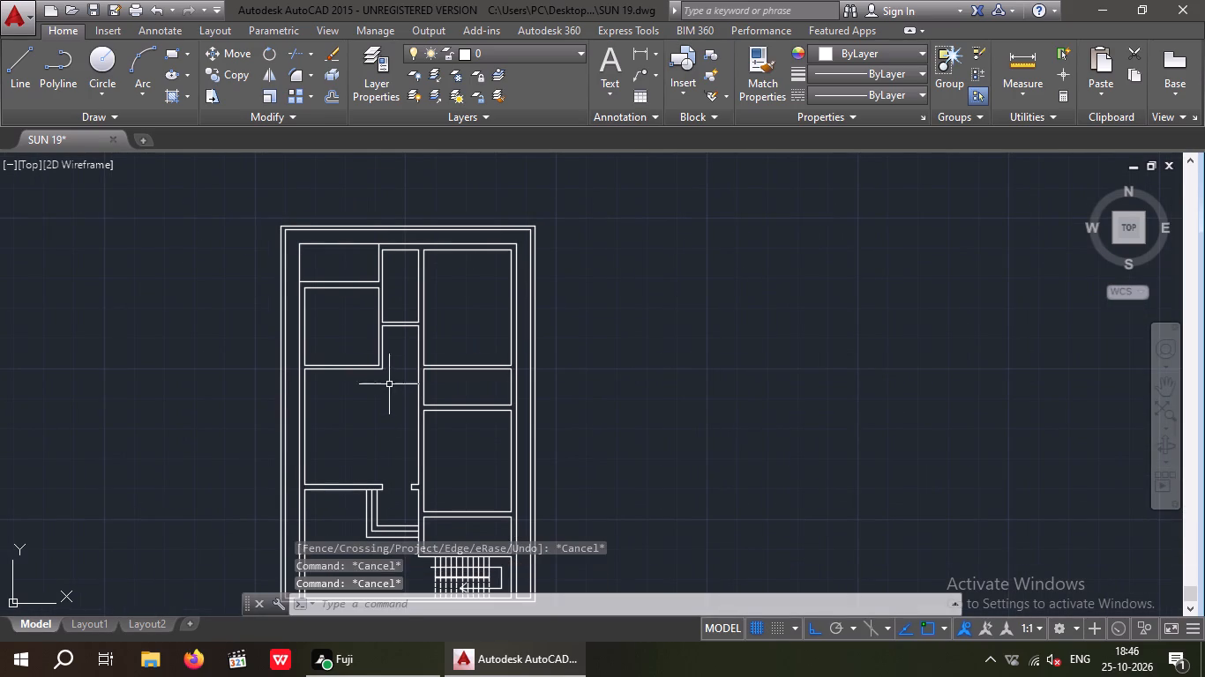
Draw a short diagonal line joining the inner and outer wall corners at the northeast corner of the house.
{"action": "middle_click_drag", "start_coordinate": [397, 373], "coordinate": [402, 309]}
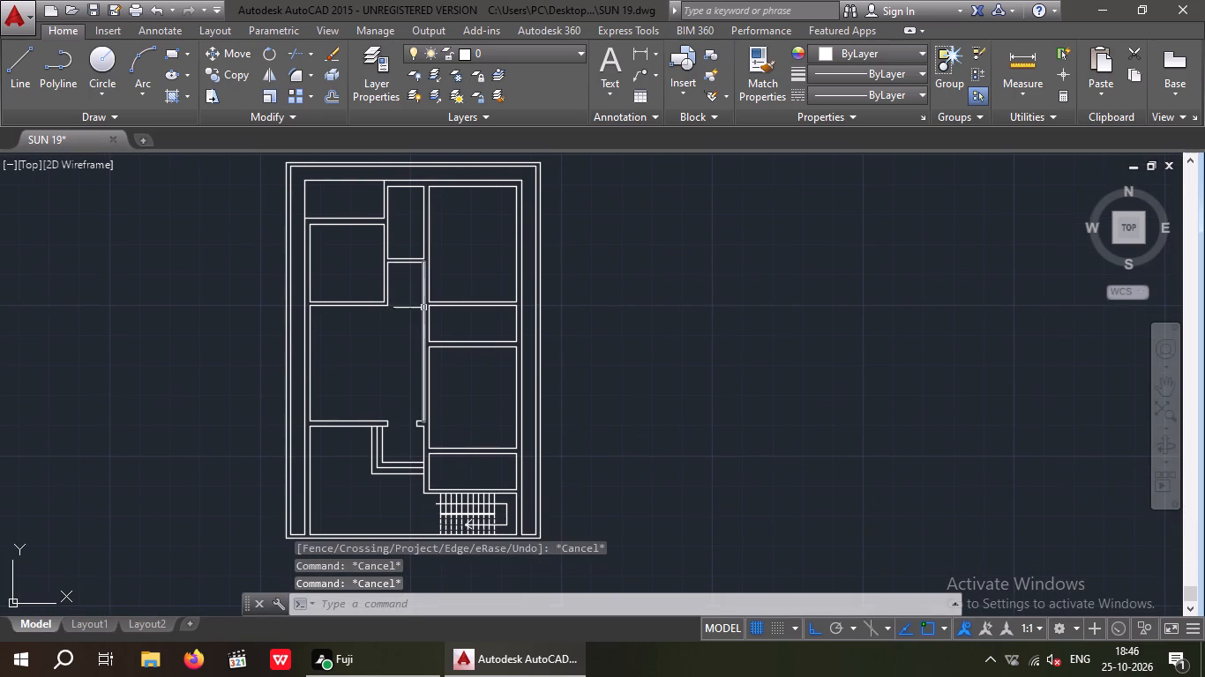
{"action": "middle_click_drag", "start_coordinate": [387, 307], "coordinate": [368, 361]}
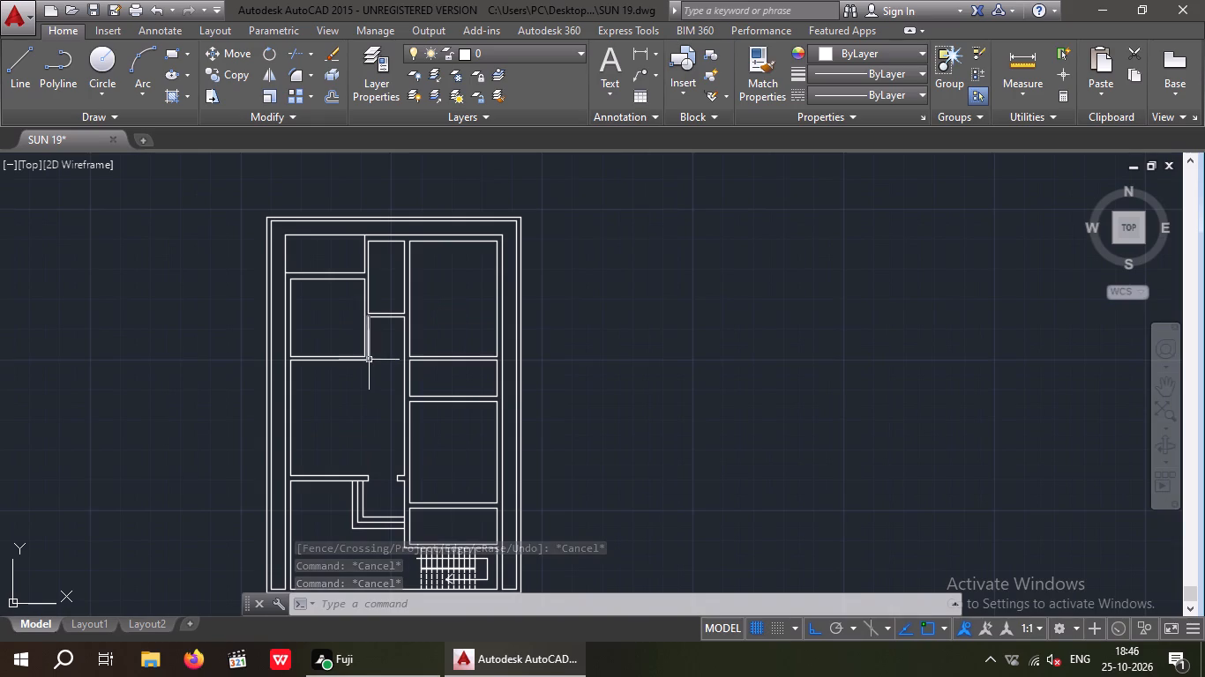
{"action": "key", "text": "l"}
{"action": "key", "text": "space"}
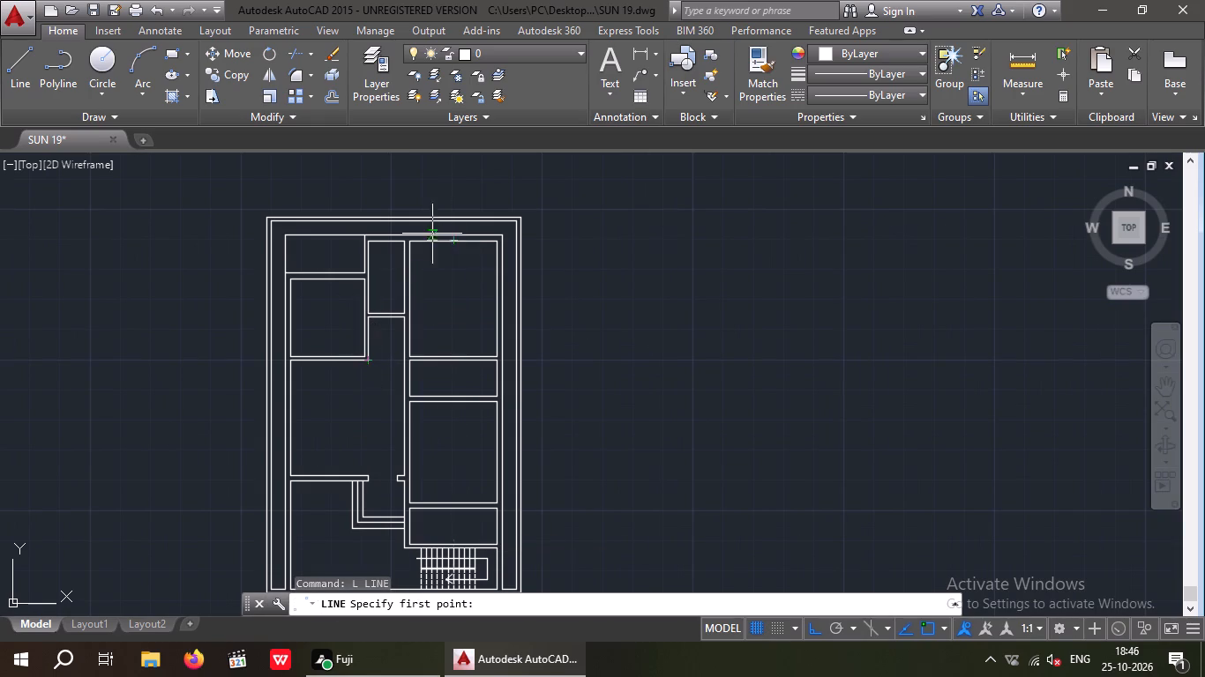
{"action": "scroll", "coordinate": [476, 222], "scroll_direction": "up", "scroll_amount": 4}
{"action": "left_click_drag", "start_coordinate": [583, 341], "coordinate": [601, 338]}
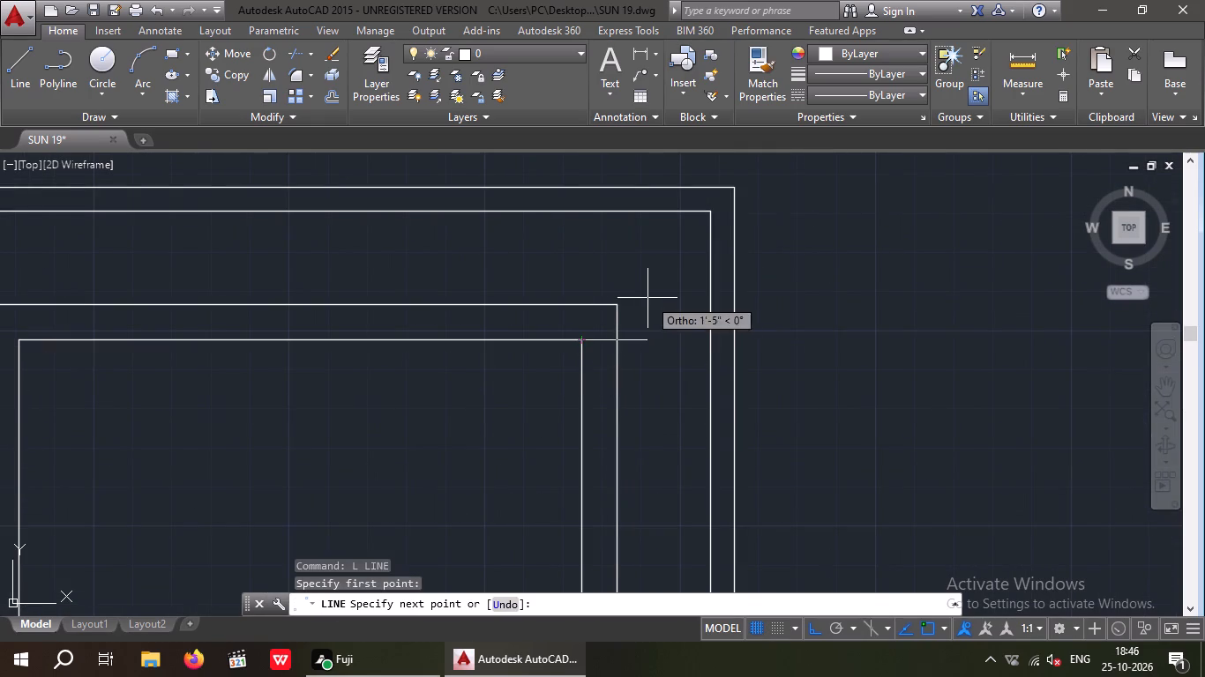
{"action": "left_click", "coordinate": [614, 307]}
{"action": "key", "text": "space"}
Draw a vertical centre line about 54' long from the northeast diagonal's midpoint down through the east house wall, past the south boundary.
{"action": "key", "text": "space"}
{"action": "left_click", "coordinate": [601, 324]}
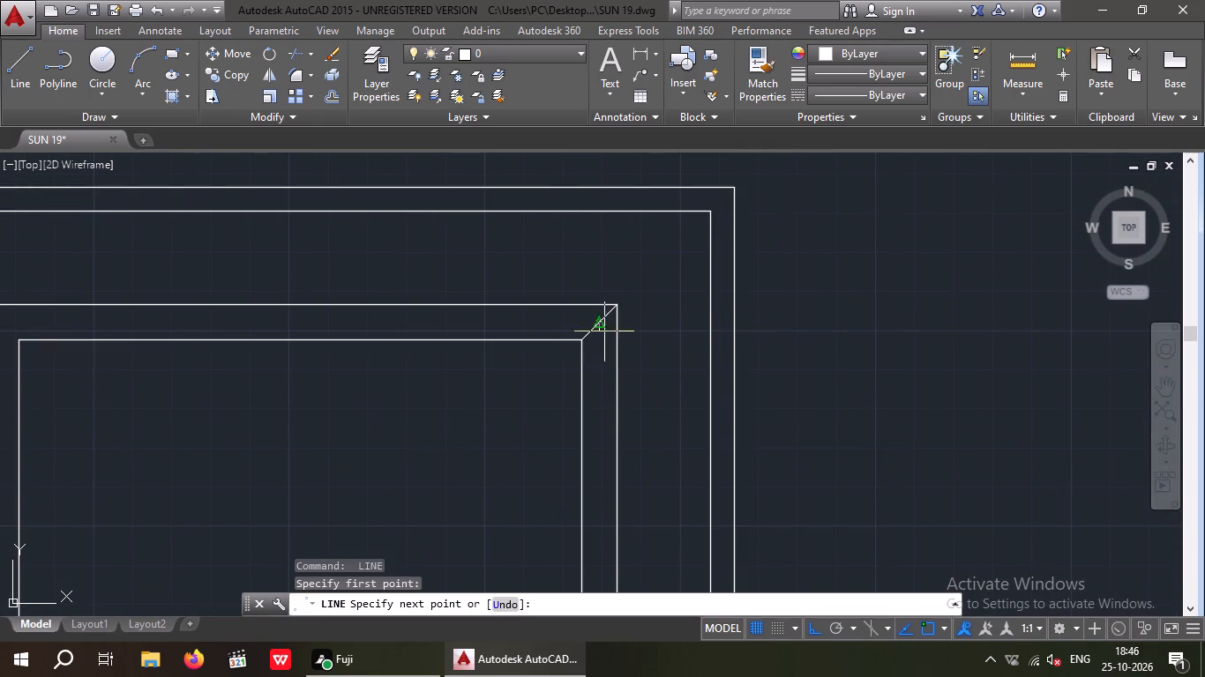
{"action": "scroll", "coordinate": [604, 312], "scroll_direction": "down", "scroll_amount": 5}
{"action": "middle_click_drag", "start_coordinate": [588, 402], "coordinate": [572, 309]}
{"action": "scroll", "coordinate": [590, 467], "scroll_direction": "up", "scroll_amount": 4}
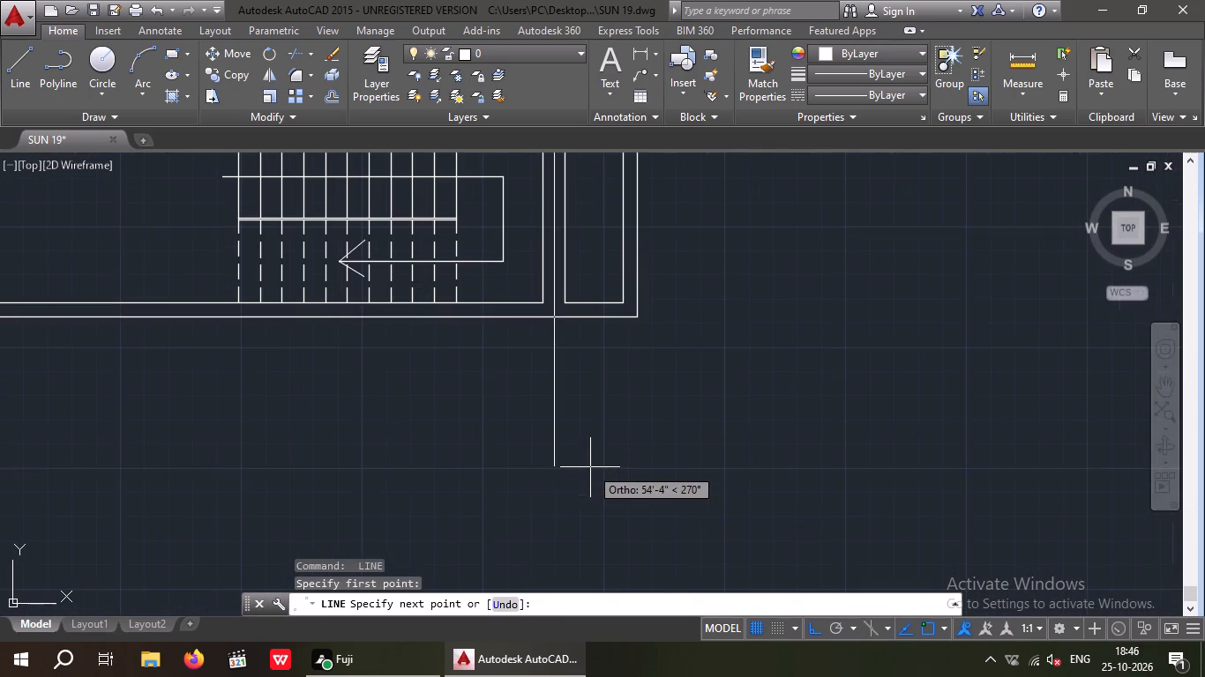
{"action": "left_click", "coordinate": [565, 458]}
{"action": "key", "text": "space"}
Draw a short horizontal line across the top of the partition between the narrow middle room and the northeast room.
{"action": "middle_click_drag", "start_coordinate": [595, 415], "coordinate": [617, 590]}
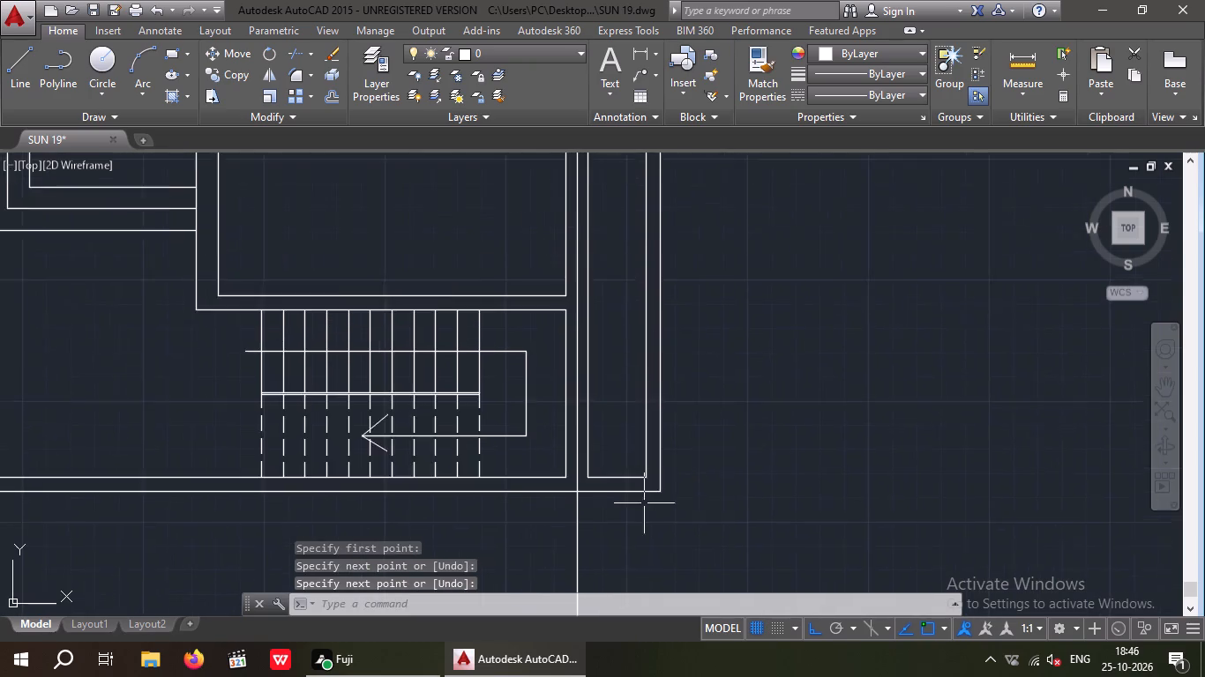
{"action": "scroll", "coordinate": [645, 502], "scroll_direction": "down", "scroll_amount": 3}
{"action": "middle_click_drag", "start_coordinate": [546, 332], "coordinate": [549, 463]}
{"action": "key", "text": "space"}
{"action": "scroll", "coordinate": [528, 266], "scroll_direction": "up", "scroll_amount": 4}
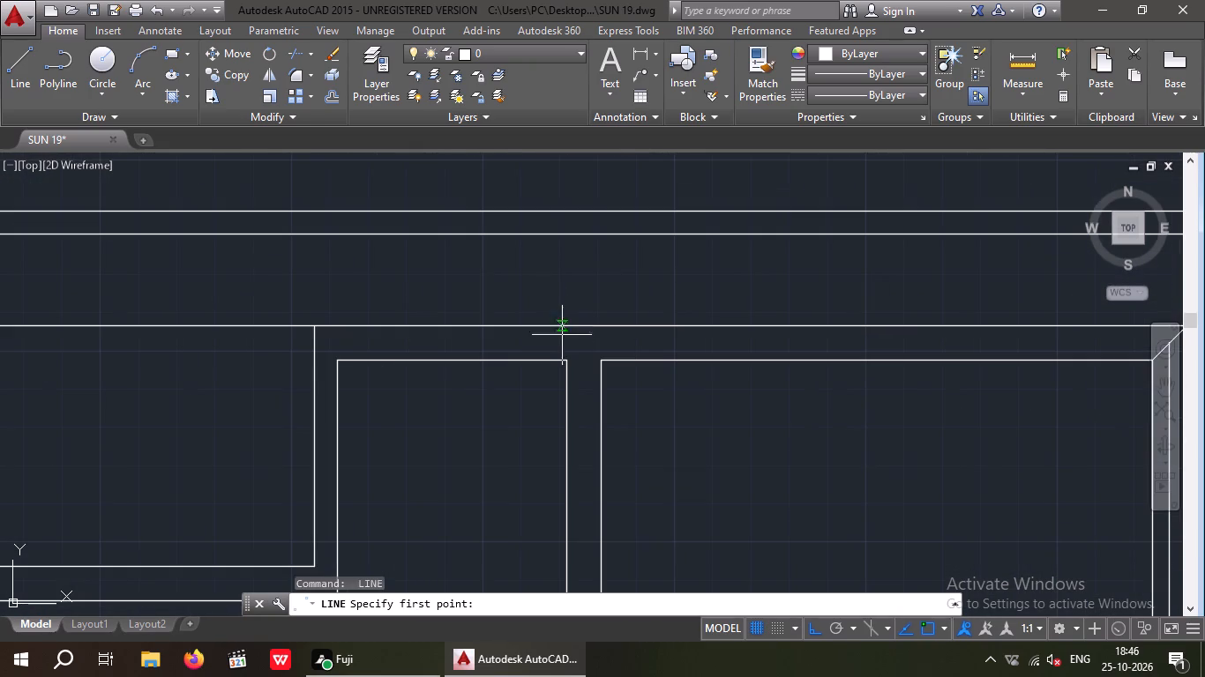
{"action": "left_click_drag", "start_coordinate": [571, 363], "coordinate": [586, 371]}
{"action": "left_click", "coordinate": [610, 362]}
{"action": "key", "text": "space"}
Draw a vertical centre line about 53'-0" long from the short line's midpoint down through the partition, past the south boundary.
{"action": "key", "text": "space"}
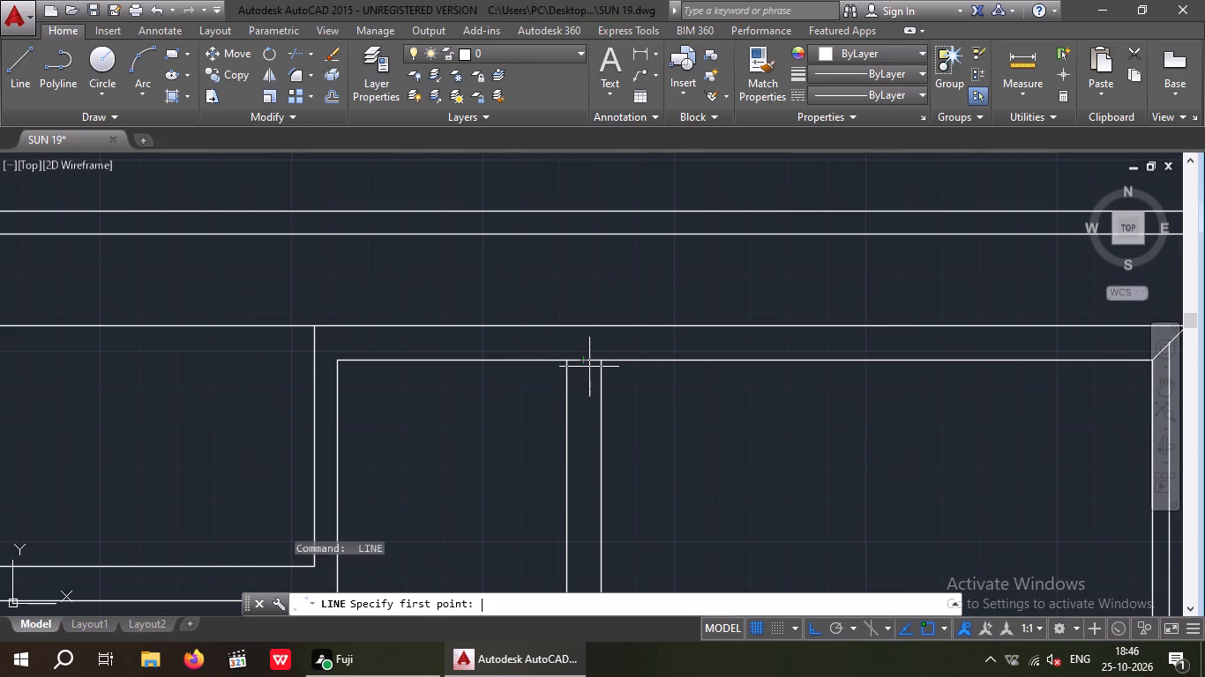
{"action": "left_click", "coordinate": [585, 360]}
{"action": "scroll", "coordinate": [586, 347], "scroll_direction": "down", "scroll_amount": 4}
{"action": "middle_click_drag", "start_coordinate": [580, 446], "coordinate": [554, 301]}
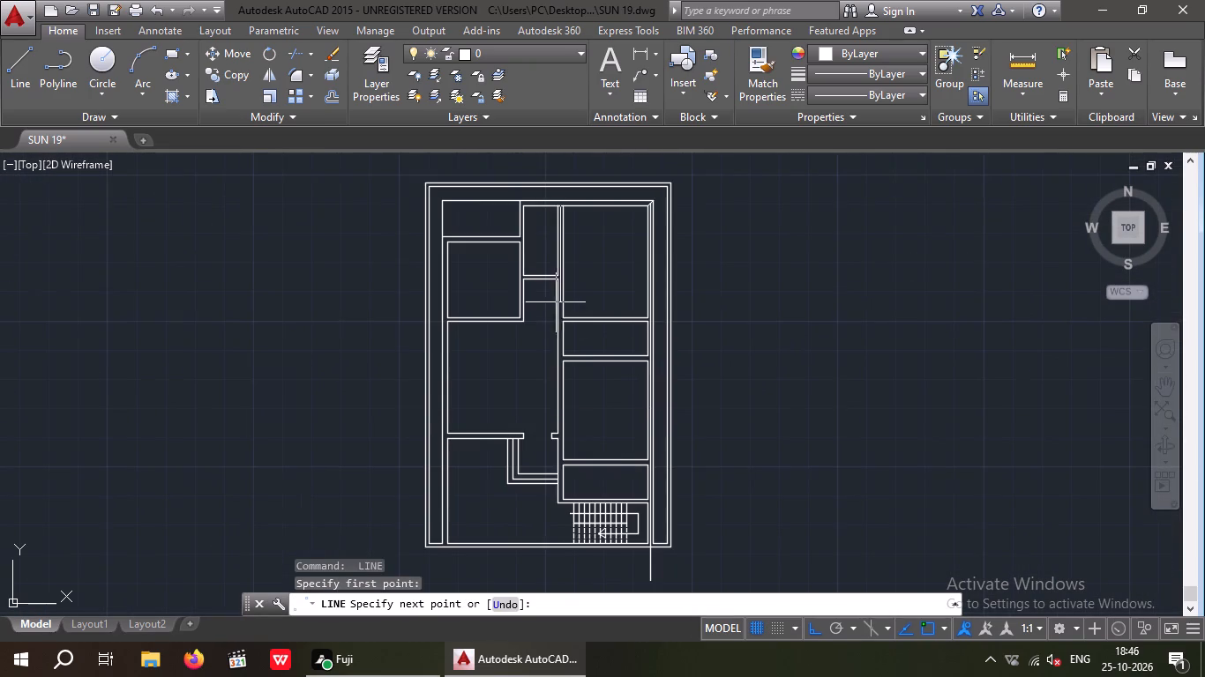
{"action": "middle_click_drag", "start_coordinate": [554, 566], "coordinate": [562, 461]}
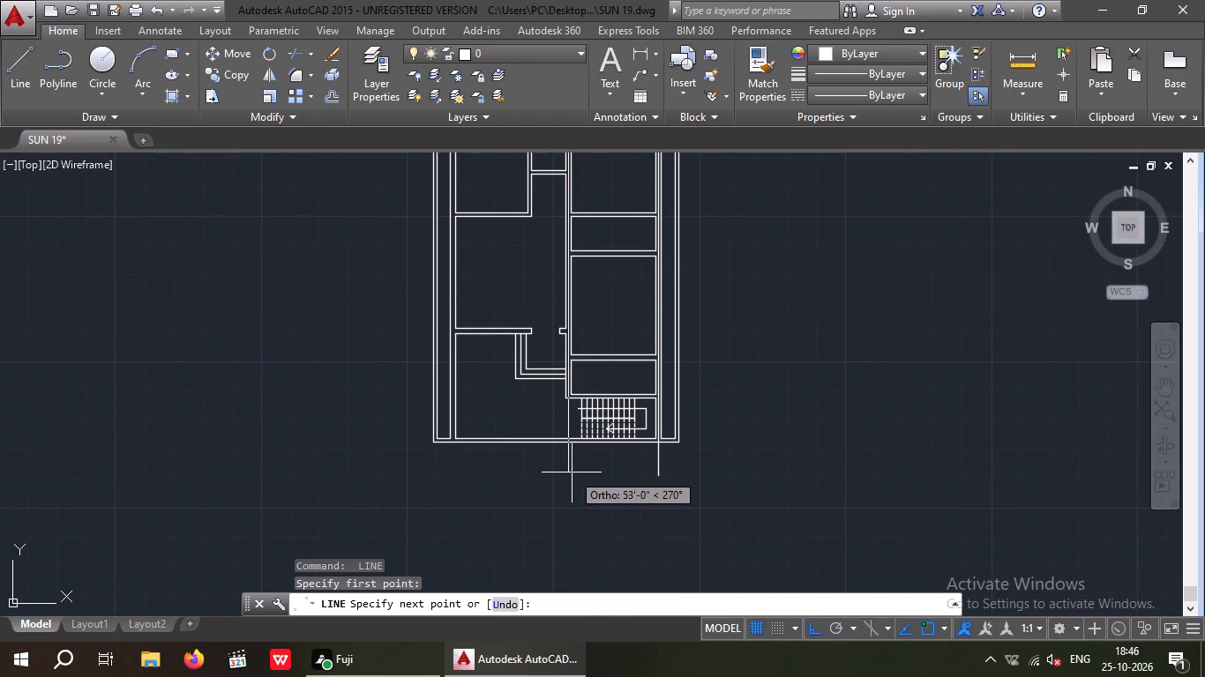
{"action": "left_click", "coordinate": [572, 472]}
{"action": "key", "text": "space"}
Draw a short diagonal line across the west house wall, from the northwest room's southwest corner to the inner corner of the room below.
{"action": "middle_click_drag", "start_coordinate": [498, 490], "coordinate": [553, 608]}
{"action": "key", "text": "space"}
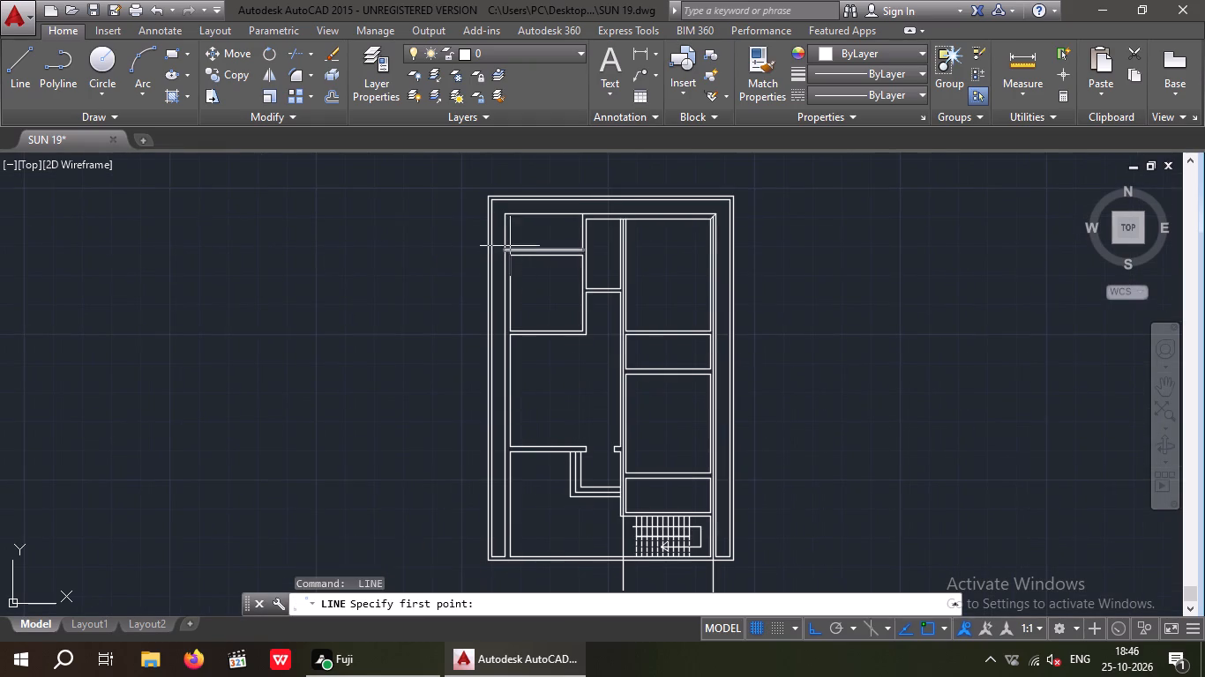
{"action": "scroll", "coordinate": [510, 244], "scroll_direction": "up", "scroll_amount": 4}
{"action": "left_click_drag", "start_coordinate": [461, 275], "coordinate": [468, 283]}
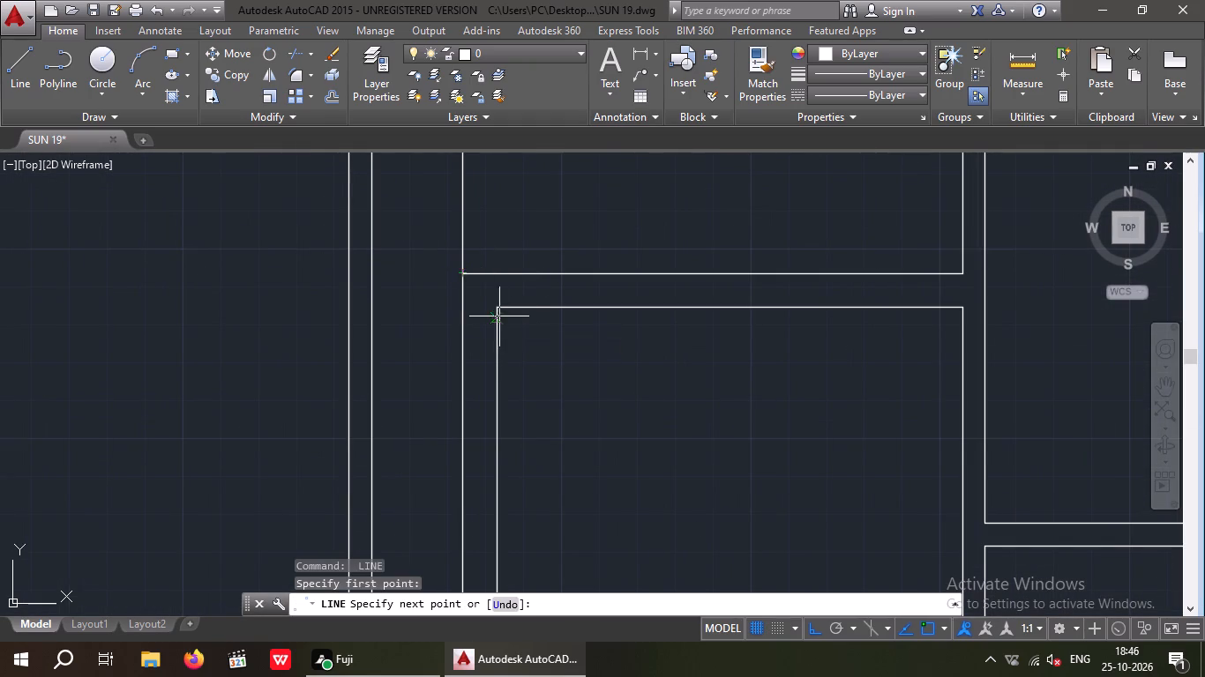
{"action": "left_click", "coordinate": [500, 309]}
{"action": "key", "text": "space"}
Draw a vertical centre line about 48'-10" long from the west diagonal's midpoint down through the west house wall, past the south boundary.
{"action": "key", "text": "space"}
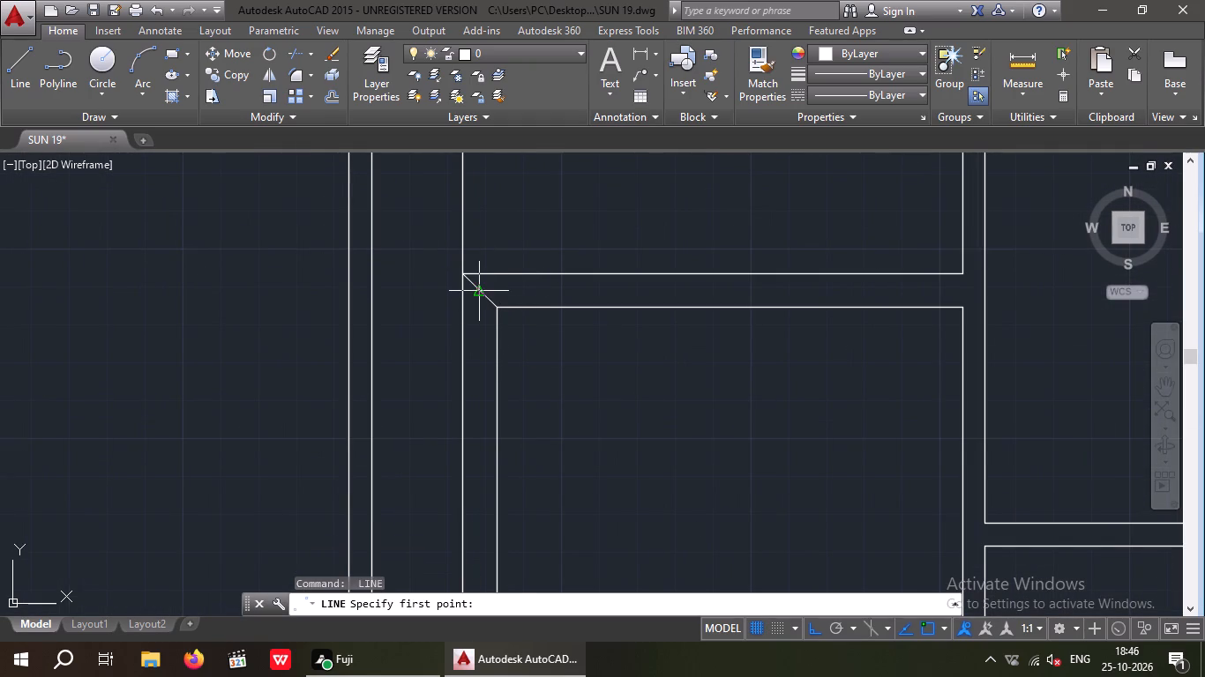
{"action": "left_click", "coordinate": [482, 292]}
{"action": "scroll", "coordinate": [492, 289], "scroll_direction": "down", "scroll_amount": 5}
{"action": "middle_click_drag", "start_coordinate": [497, 411], "coordinate": [497, 304]}
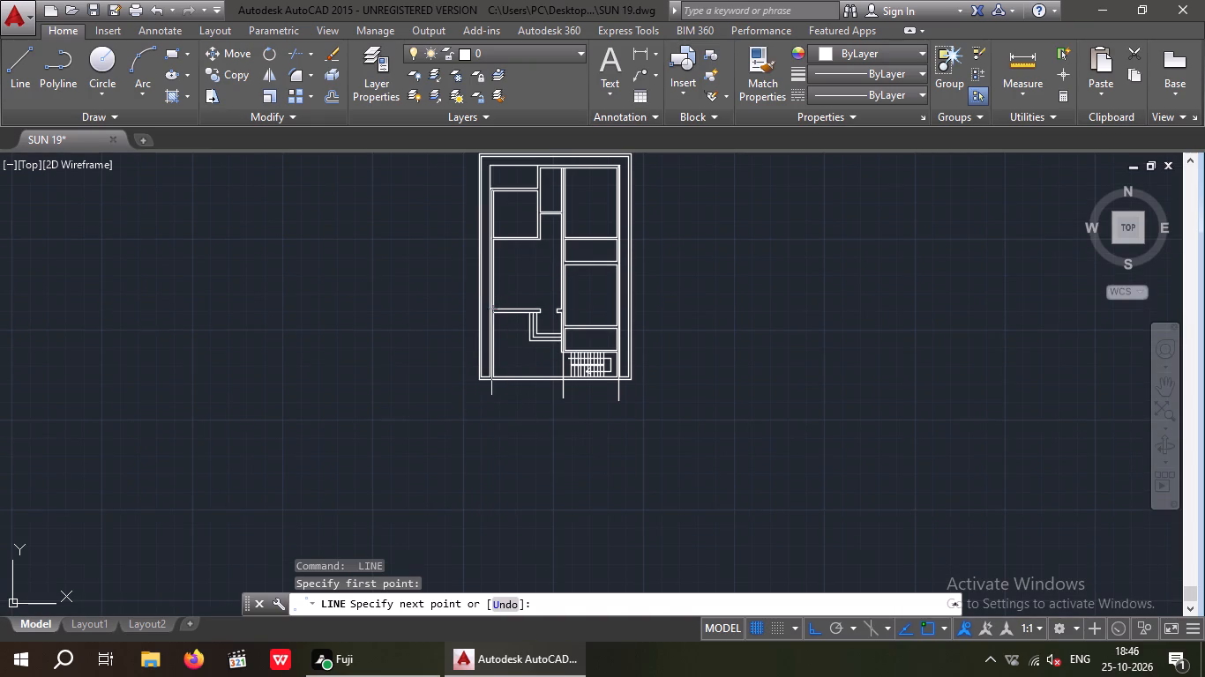
{"action": "scroll", "coordinate": [492, 428], "scroll_direction": "up", "scroll_amount": 3}
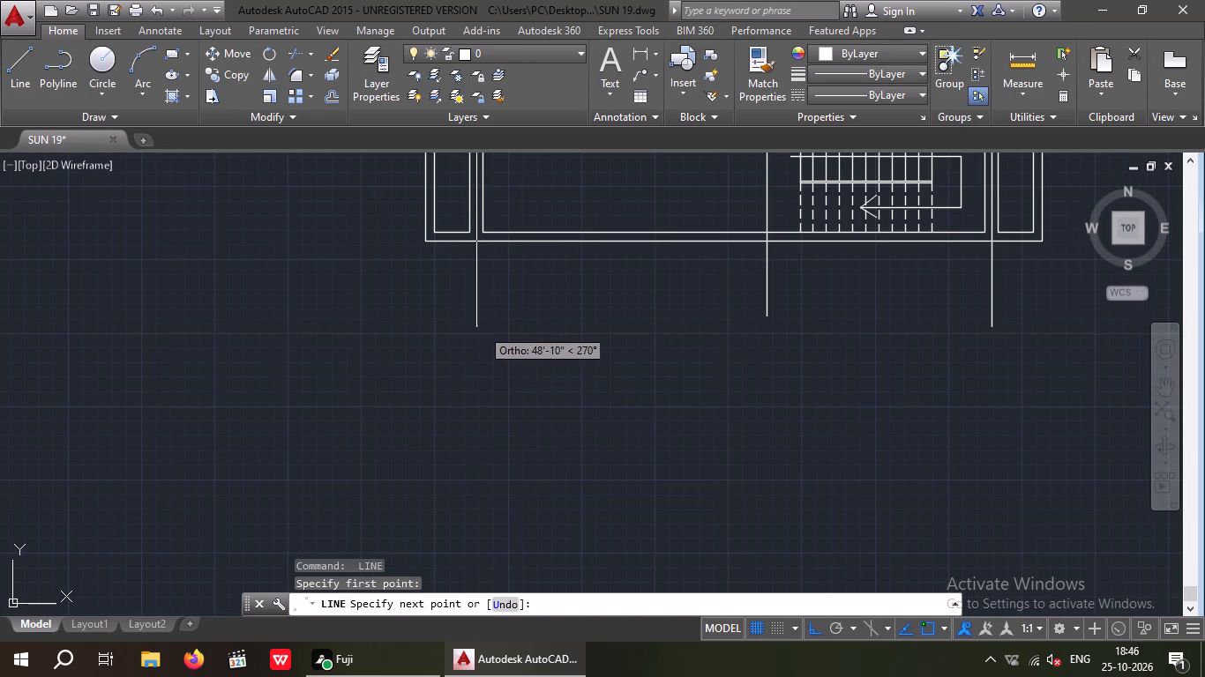
{"action": "left_click", "coordinate": [480, 325]}
{"action": "middle_click_drag", "start_coordinate": [516, 326], "coordinate": [516, 470]}
{"action": "scroll", "coordinate": [591, 350], "scroll_direction": "down", "scroll_amount": 3}
{"action": "key", "text": "space"}
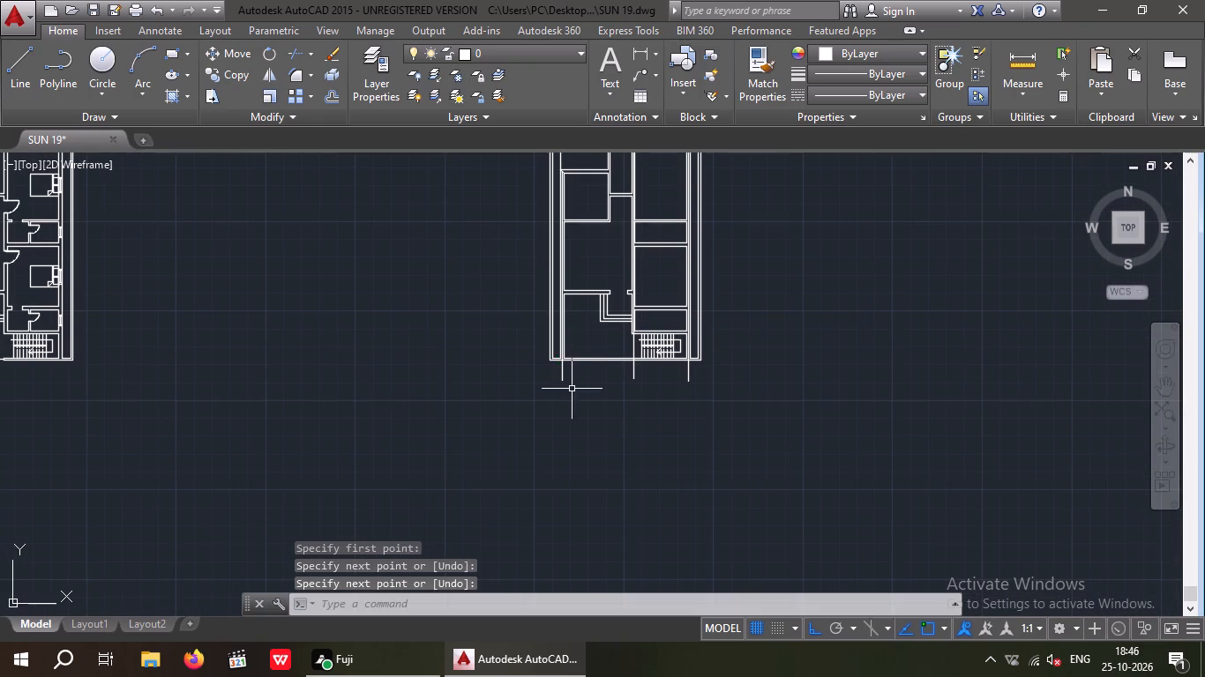
{"action": "middle_click_drag", "start_coordinate": [601, 400], "coordinate": [577, 486]}
{"action": "scroll", "coordinate": [543, 392], "scroll_direction": "up", "scroll_amount": 2}
{"action": "middle_click", "coordinate": [558, 466]}
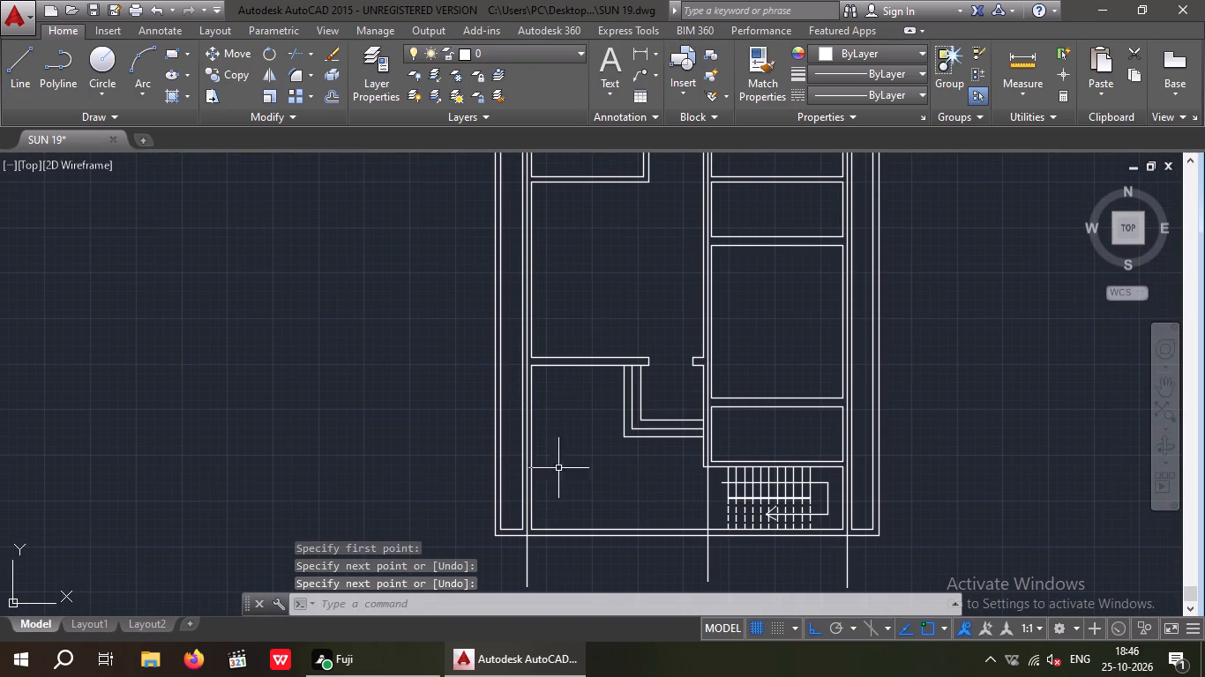
Draw a horizontal centre line from the west diagonal's midpoint along the northwest room's south wall, past the east boundary.
{"action": "middle_click_drag", "start_coordinate": [591, 515], "coordinate": [573, 616]}
{"action": "middle_click_drag", "start_coordinate": [609, 416], "coordinate": [610, 450]}
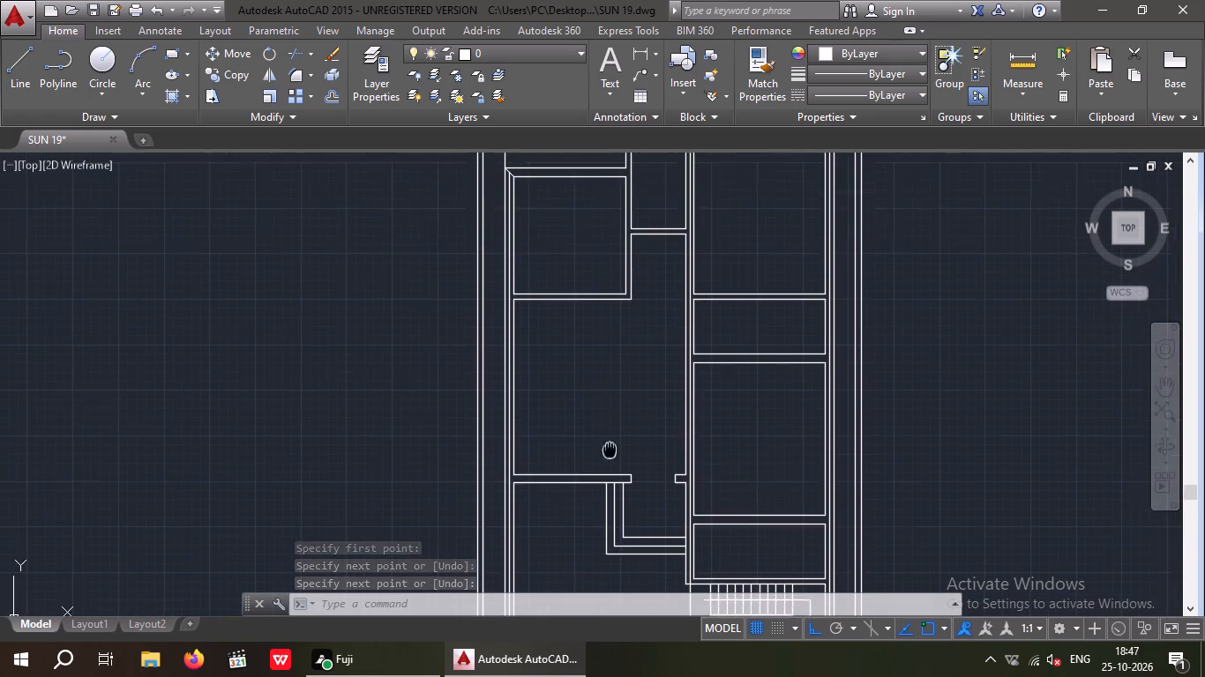
{"action": "middle_click_drag", "start_coordinate": [610, 450], "coordinate": [605, 571]}
{"action": "scroll", "coordinate": [589, 344], "scroll_direction": "up", "scroll_amount": 1}
{"action": "middle_click_drag", "start_coordinate": [594, 400], "coordinate": [598, 435]}
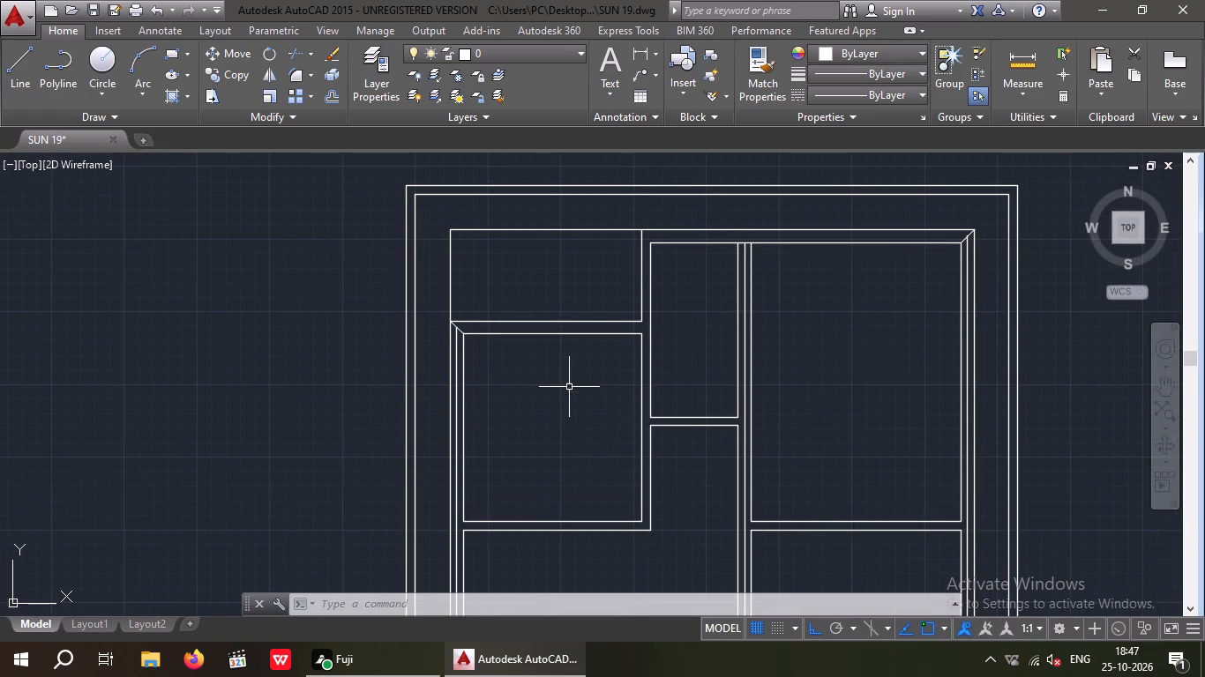
{"action": "key", "text": "space"}
{"action": "scroll", "coordinate": [455, 318], "scroll_direction": "up", "scroll_amount": 2}
{"action": "left_click_drag", "start_coordinate": [448, 335], "coordinate": [460, 346]}
{"action": "middle_click_drag", "start_coordinate": [815, 319], "coordinate": [219, 358]}
{"action": "scroll", "coordinate": [609, 318], "scroll_direction": "down", "scroll_amount": 2}
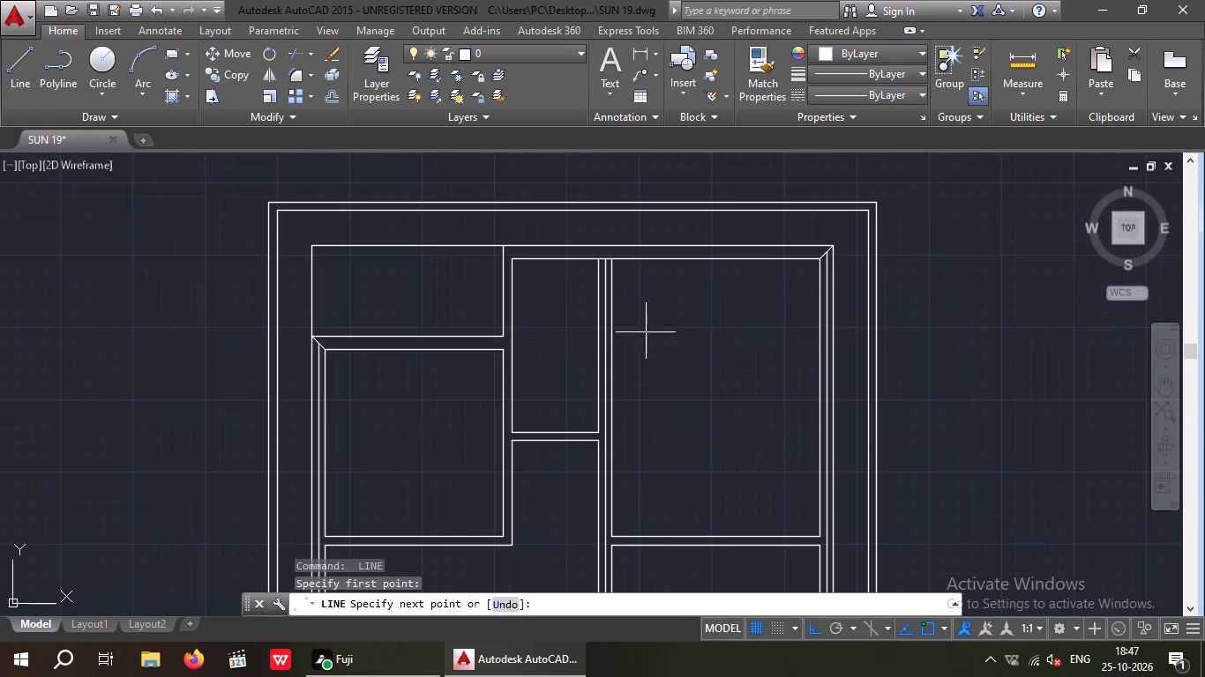
{"action": "left_click", "coordinate": [1016, 343]}
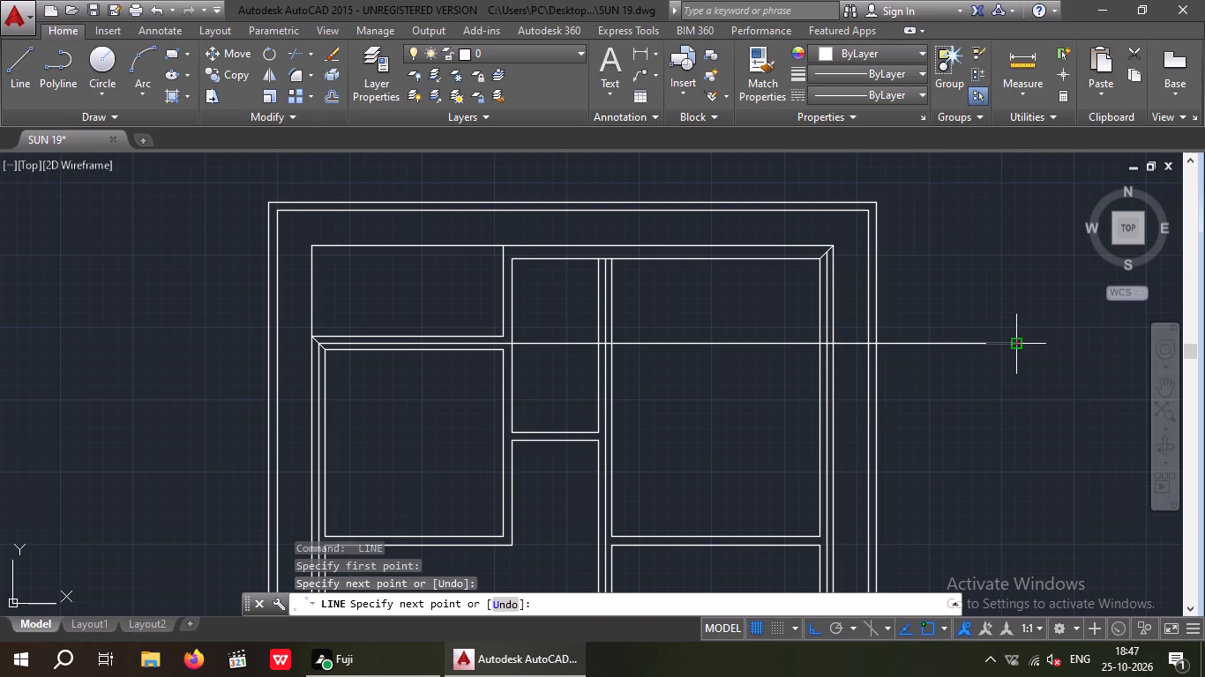
{"action": "key", "text": "space"}
Draw a horizontal centre line from the northeast corner diagonal's midpoint along the north house wall, past the west boundary.
{"action": "key", "text": "space"}
{"action": "scroll", "coordinate": [825, 250], "scroll_direction": "up", "scroll_amount": 2}
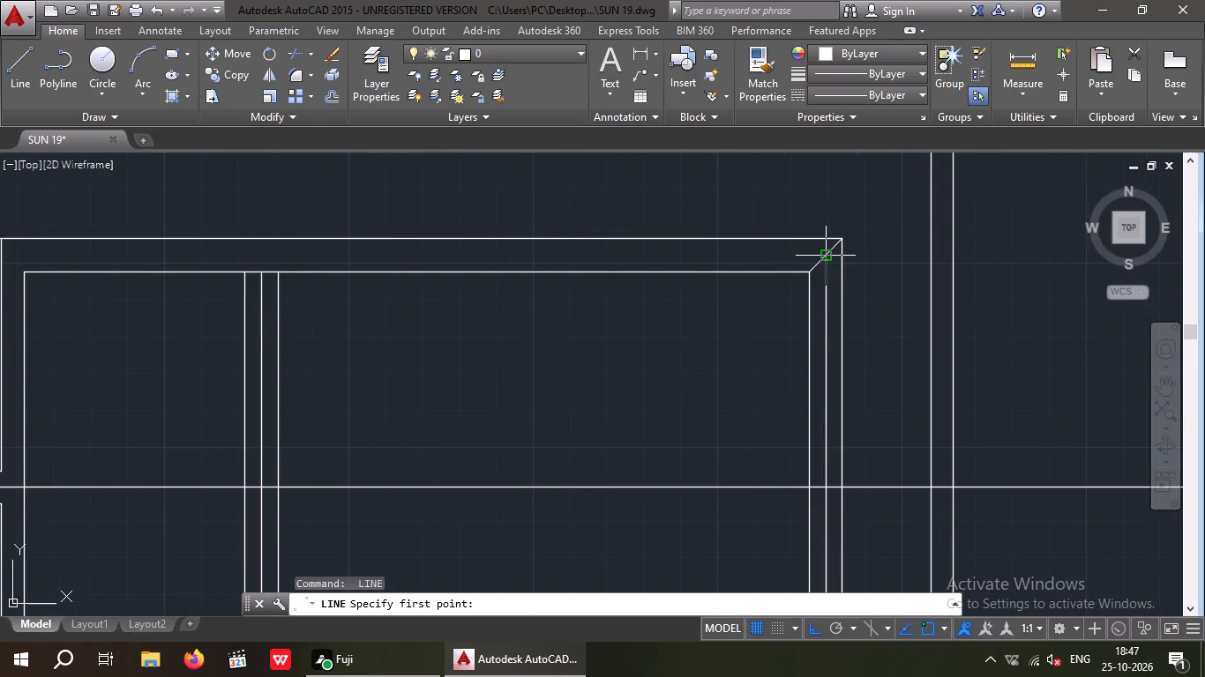
{"action": "left_click", "coordinate": [825, 254]}
{"action": "middle_click_drag", "start_coordinate": [647, 286], "coordinate": [1197, 399]}
{"action": "scroll", "coordinate": [987, 364], "scroll_direction": "down", "scroll_amount": 1}
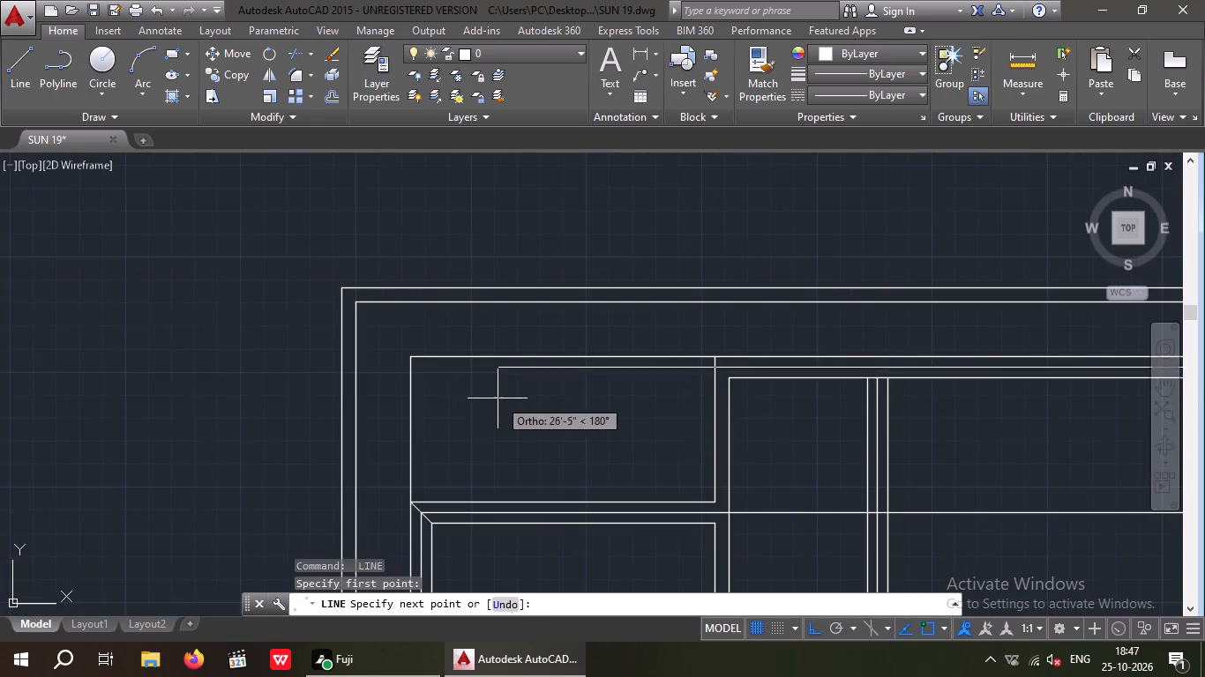
{"action": "left_click", "coordinate": [126, 378]}
{"action": "key", "text": "space"}
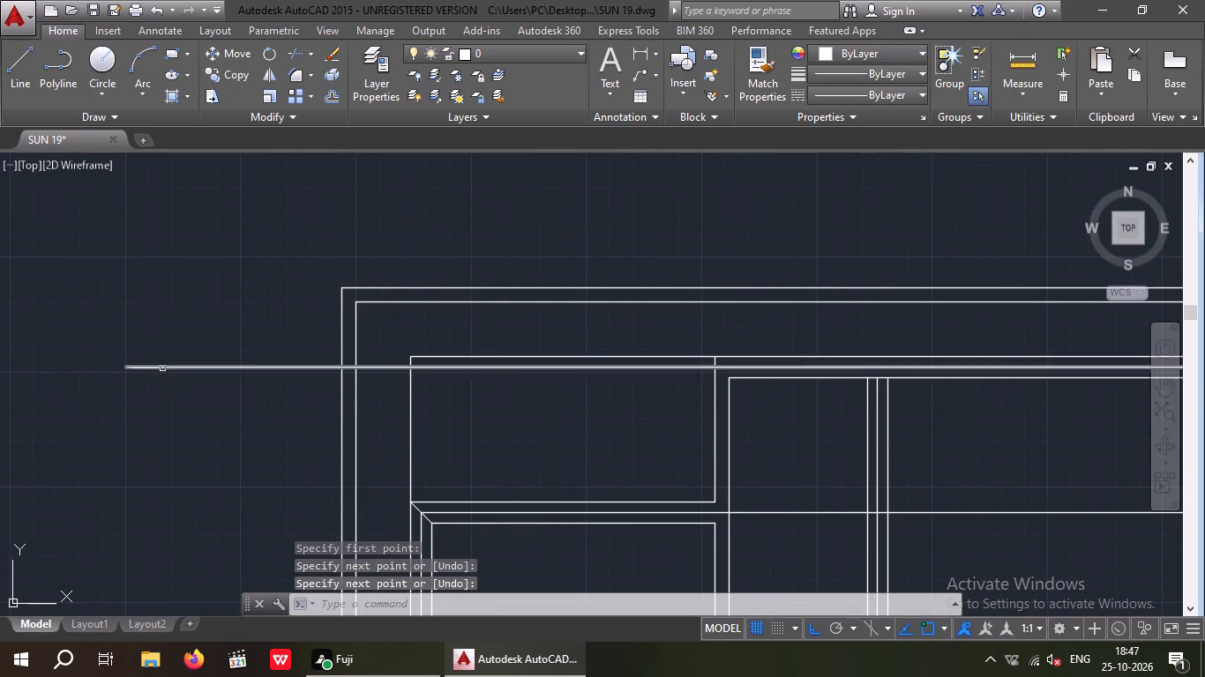
Draw a short vertical line across the east end of the wall between the northeast room and the small room south of it.
{"action": "middle_click_drag", "start_coordinate": [162, 368], "coordinate": [84, 260]}
{"action": "scroll", "coordinate": [73, 210], "scroll_direction": "down", "scroll_amount": 3}
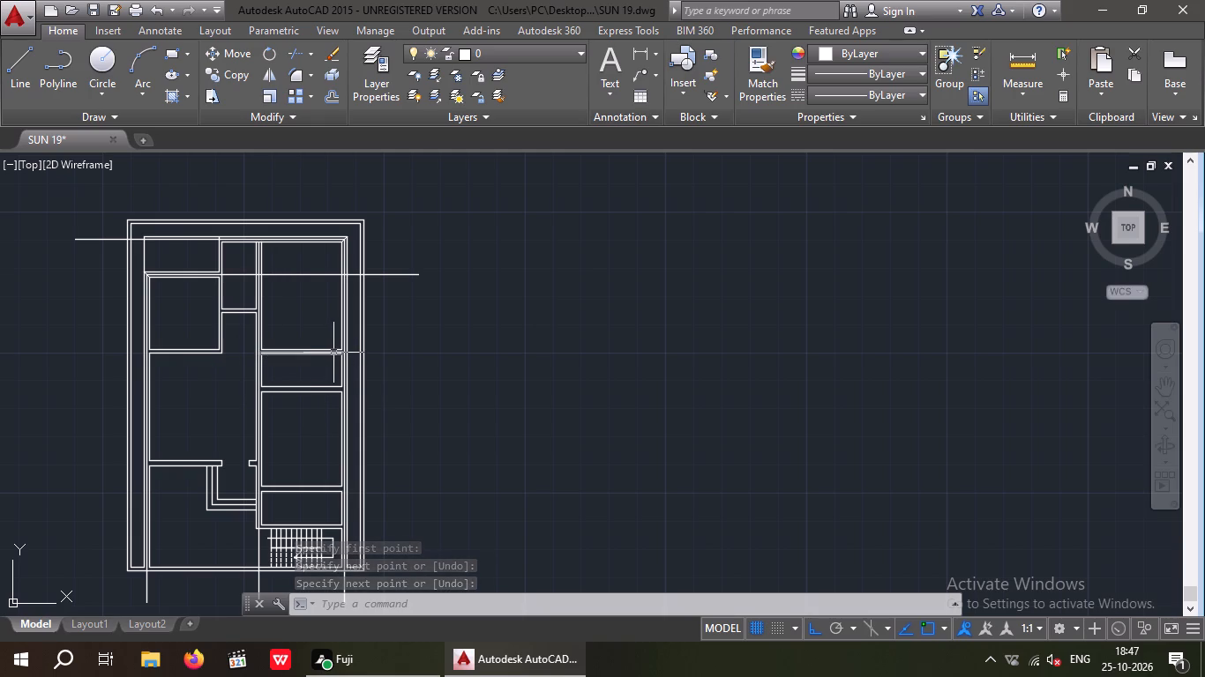
{"action": "scroll", "coordinate": [340, 353], "scroll_direction": "up", "scroll_amount": 2}
{"action": "key", "text": "space"}
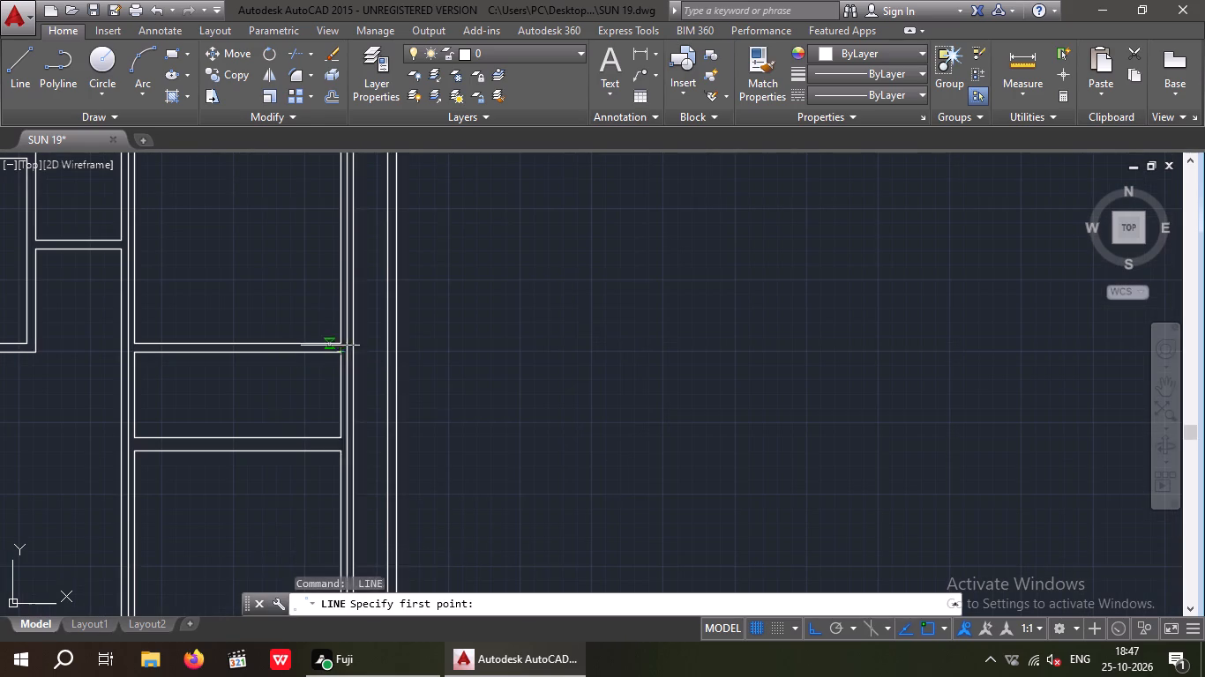
{"action": "scroll", "coordinate": [336, 346], "scroll_direction": "up", "scroll_amount": 3}
{"action": "left_click", "coordinate": [350, 364]}
{"action": "left_click", "coordinate": [343, 324]}
{"action": "key", "text": "space"}
Draw a horizontal centre line about 39'-5" long from that short line's midpoint west through the wall, past the west boundary.
{"action": "key", "text": "space"}
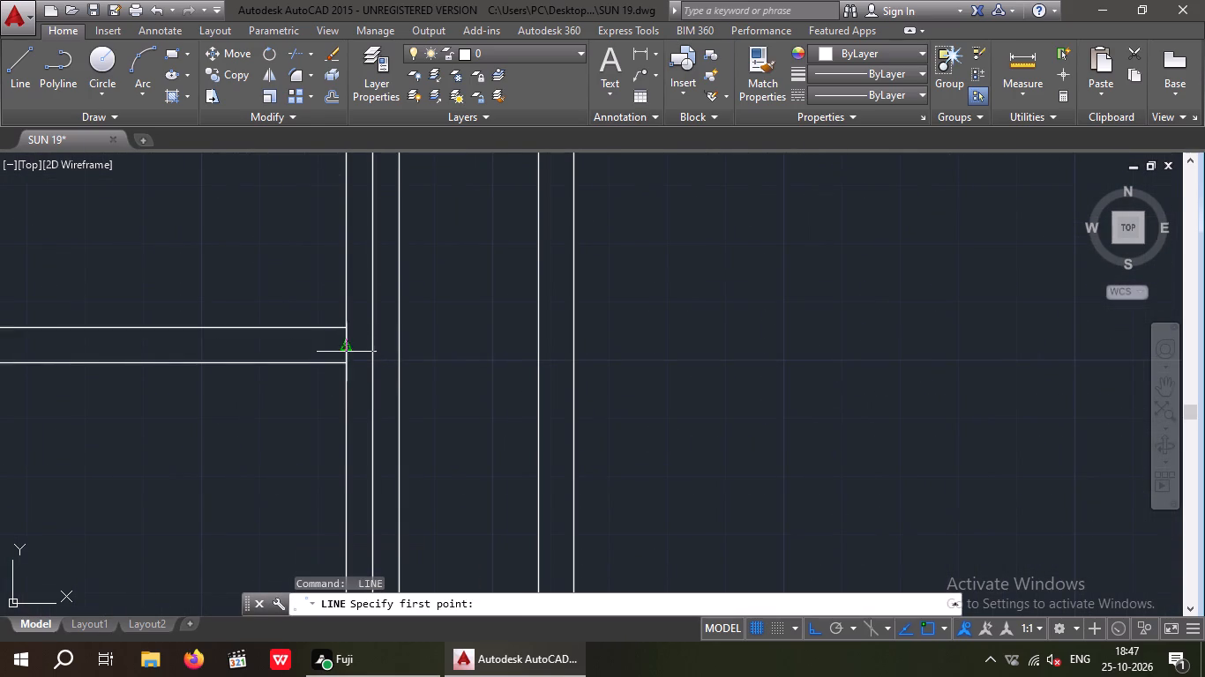
{"action": "left_click_drag", "start_coordinate": [346, 344], "coordinate": [338, 346]}
{"action": "middle_click_drag", "start_coordinate": [259, 372], "coordinate": [685, 396]}
{"action": "scroll", "coordinate": [628, 387], "scroll_direction": "down", "scroll_amount": 2}
{"action": "middle_click_drag", "start_coordinate": [285, 414], "coordinate": [871, 411]}
{"action": "scroll", "coordinate": [265, 391], "scroll_direction": "down", "scroll_amount": 3}
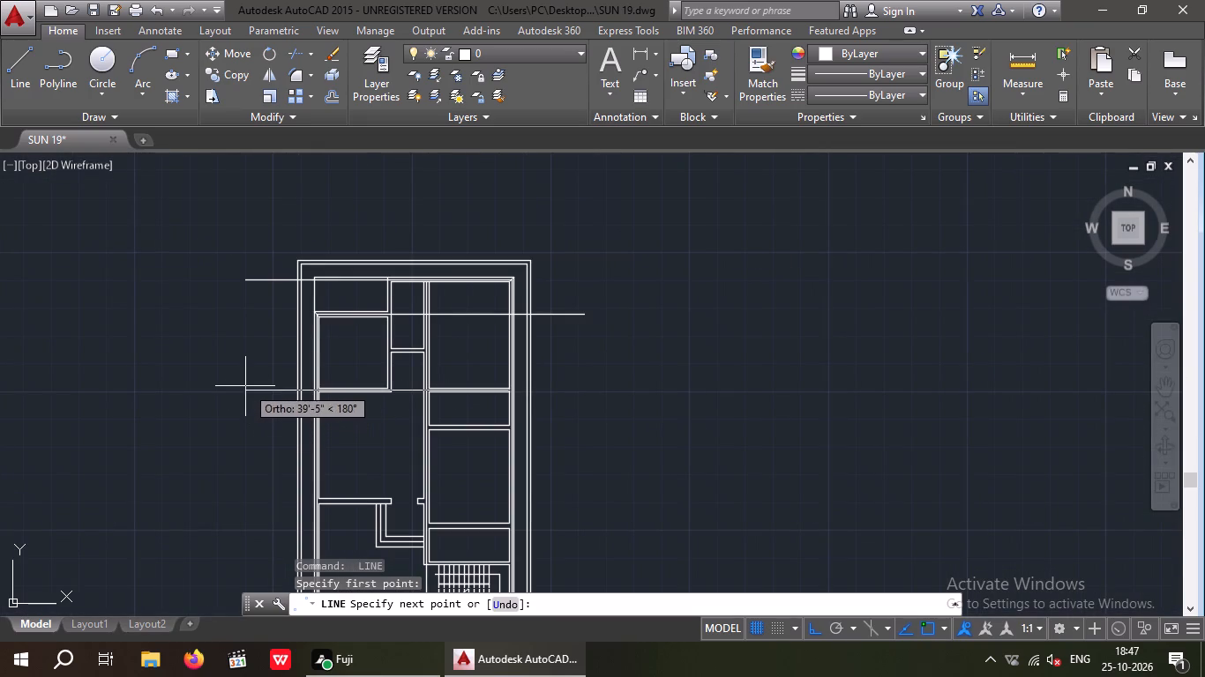
{"action": "left_click", "coordinate": [245, 386]}
{"action": "key", "text": "space"}
Draw a short vertical line across the west end of the wall above the L-shaped steps.
{"action": "middle_click_drag", "start_coordinate": [378, 442], "coordinate": [349, 355]}
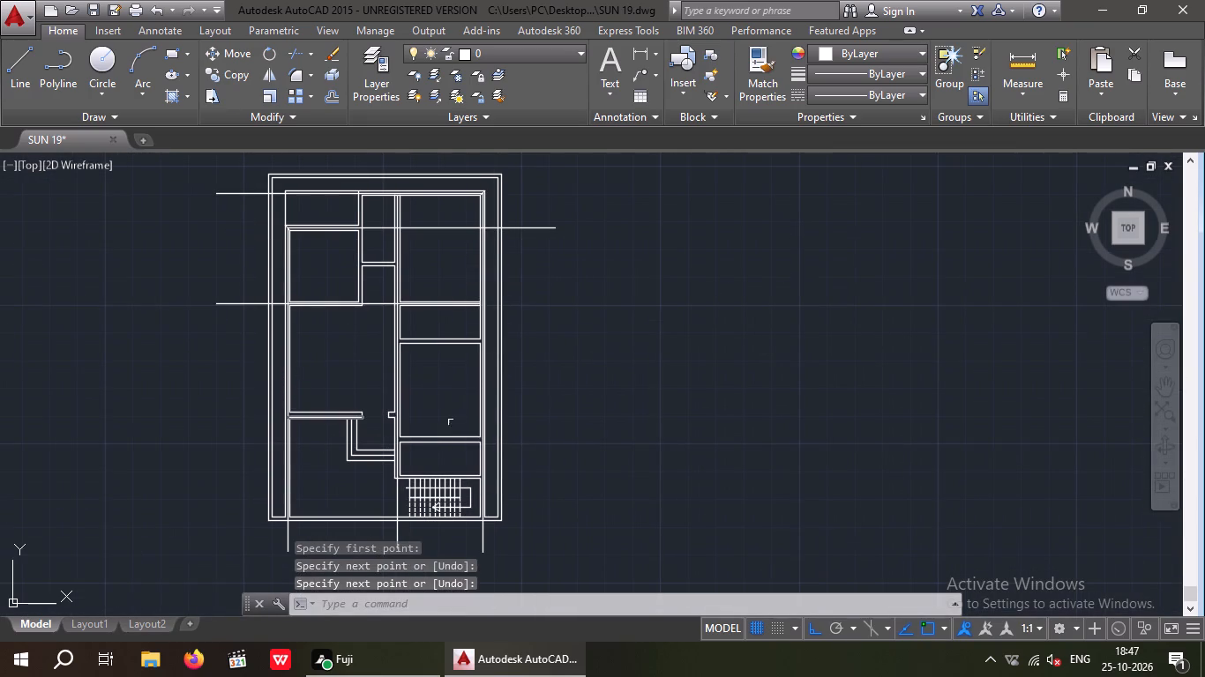
{"action": "scroll", "coordinate": [287, 423], "scroll_direction": "up", "scroll_amount": 3}
{"action": "key", "text": "space"}
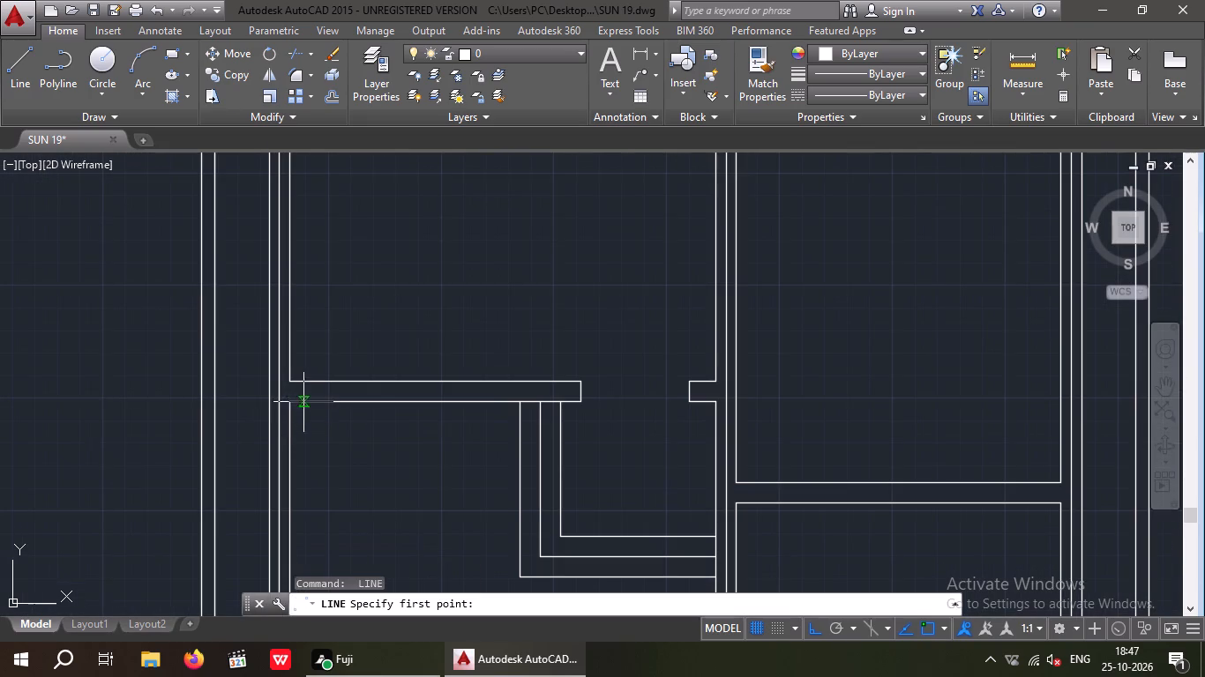
{"action": "left_click", "coordinate": [289, 402]}
{"action": "left_click", "coordinate": [287, 376]}
{"action": "key", "text": "space"}
Draw a horizontal centre line from that short line's midpoint east through the wall above the L-shaped steps, past the east boundary.
{"action": "key", "text": "space"}
{"action": "left_click_drag", "start_coordinate": [290, 395], "coordinate": [301, 396]}
{"action": "scroll", "coordinate": [611, 397], "scroll_direction": "down", "scroll_amount": 2}
{"action": "middle_click_drag", "start_coordinate": [683, 421], "coordinate": [346, 464]}
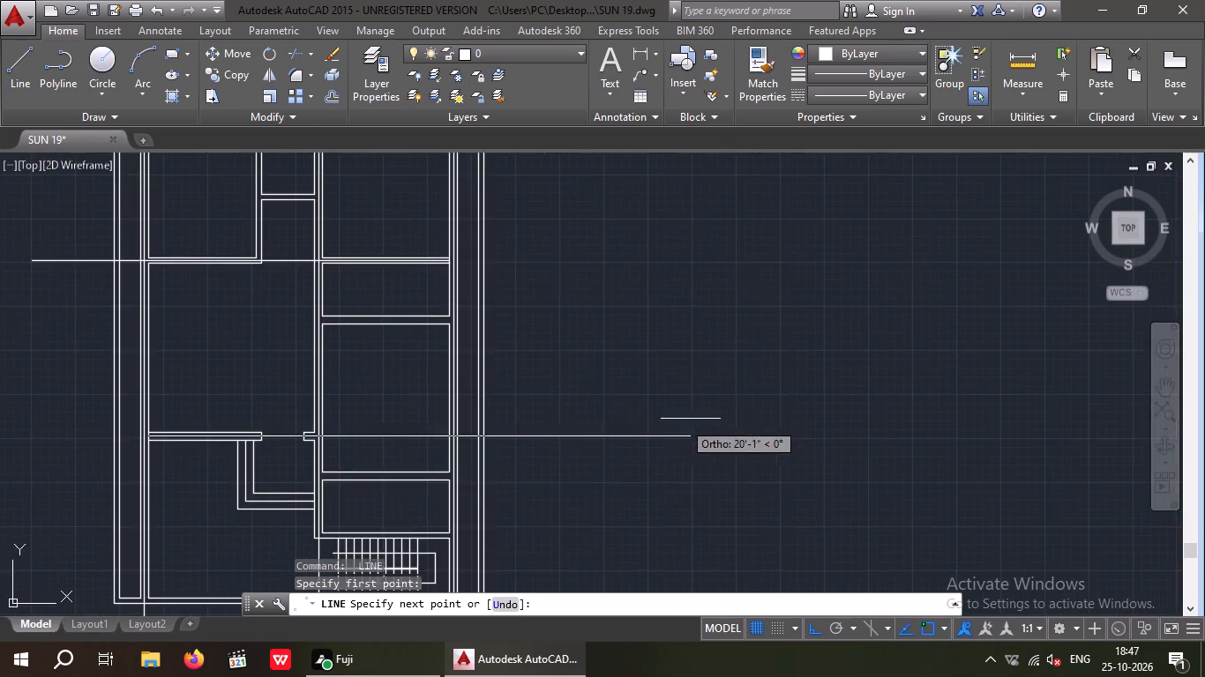
{"action": "scroll", "coordinate": [463, 435], "scroll_direction": "down", "scroll_amount": 2}
{"action": "scroll", "coordinate": [506, 438], "scroll_direction": "up", "scroll_amount": 1}
{"action": "left_click", "coordinate": [502, 439]}
{"action": "key", "text": "space"}
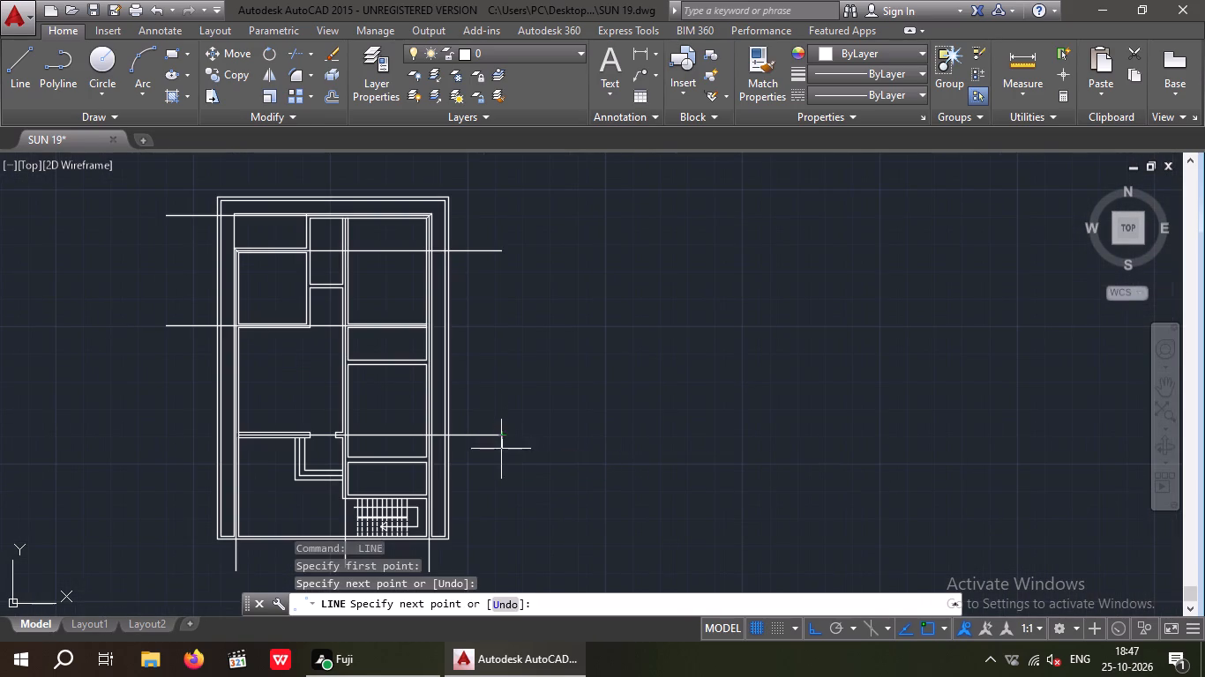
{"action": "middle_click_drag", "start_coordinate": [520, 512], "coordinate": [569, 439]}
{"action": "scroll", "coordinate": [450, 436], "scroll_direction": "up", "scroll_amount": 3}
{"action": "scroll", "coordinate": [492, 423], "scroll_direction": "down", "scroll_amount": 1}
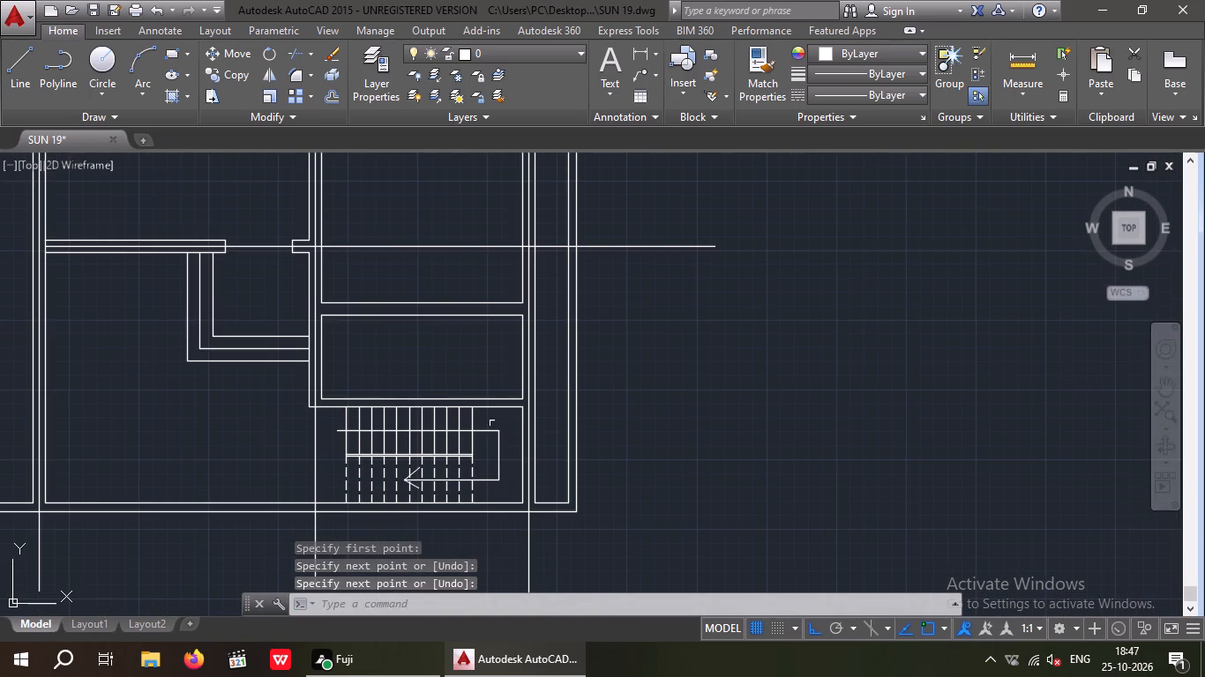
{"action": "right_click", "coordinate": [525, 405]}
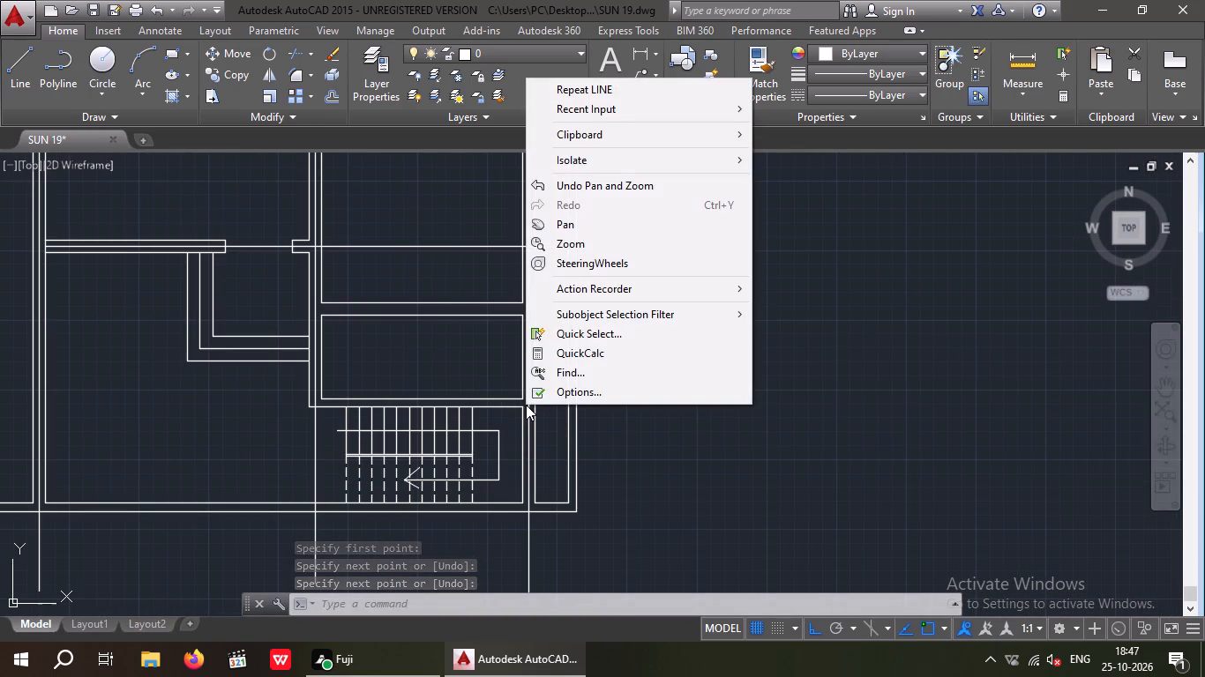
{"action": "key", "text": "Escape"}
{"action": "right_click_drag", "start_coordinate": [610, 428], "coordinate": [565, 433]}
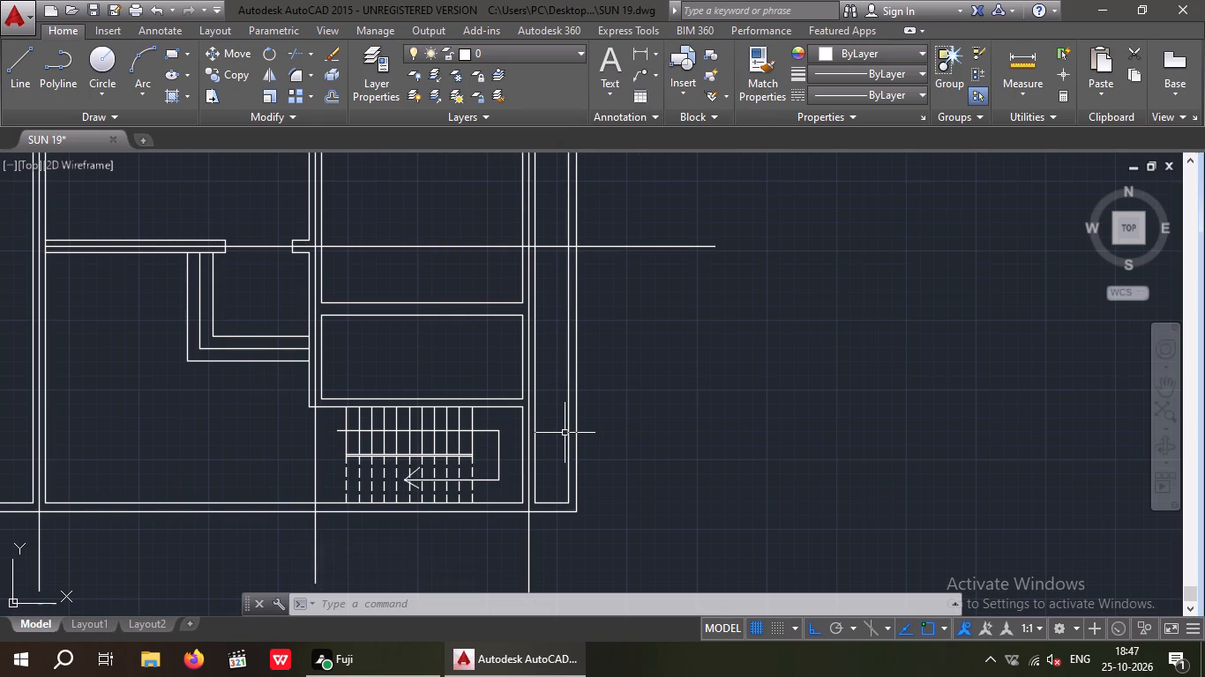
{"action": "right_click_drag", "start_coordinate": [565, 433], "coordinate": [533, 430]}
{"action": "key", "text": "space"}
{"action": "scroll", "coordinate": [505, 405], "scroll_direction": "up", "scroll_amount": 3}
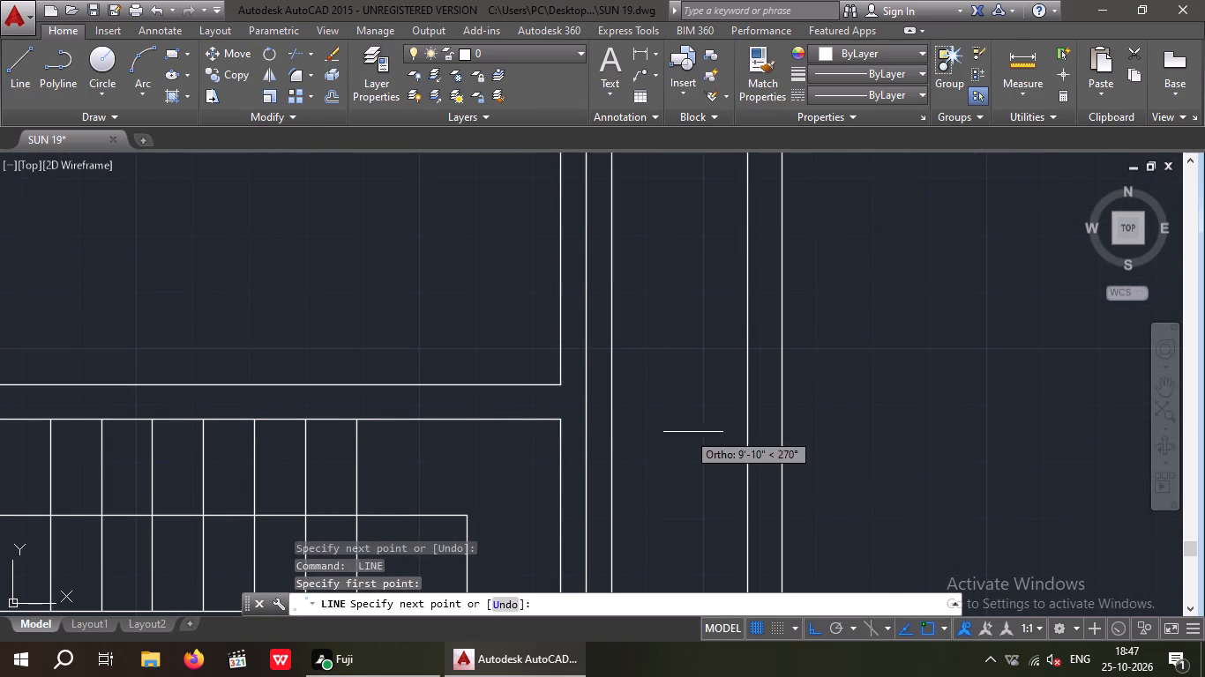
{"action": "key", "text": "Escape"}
Draw a short vertical line across the east end of the wall just north of the staircase.
{"action": "key", "text": "space"}
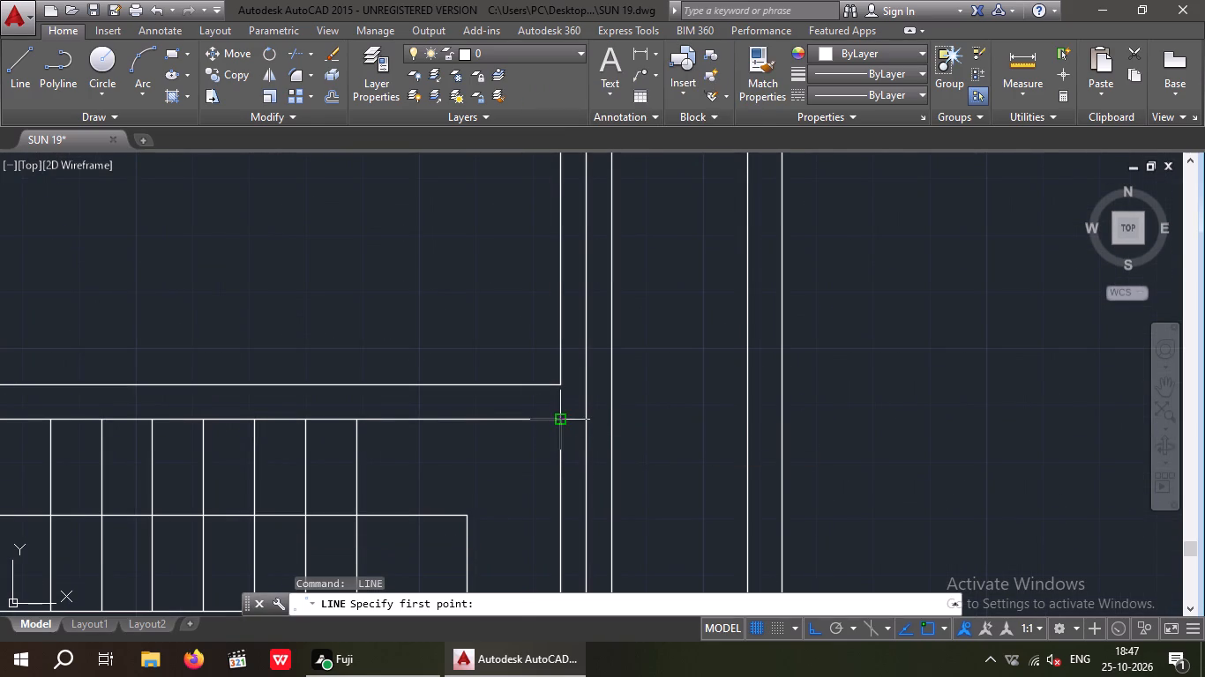
{"action": "left_click", "coordinate": [561, 420]}
{"action": "left_click", "coordinate": [556, 383]}
{"action": "key", "text": "space"}
Draw a horizontal centre line from that short line's midpoint west through the wall north of the staircase, past the west boundary.
{"action": "key", "text": "space"}
{"action": "left_click_drag", "start_coordinate": [561, 405], "coordinate": [513, 413]}
{"action": "middle_click_drag", "start_coordinate": [373, 410], "coordinate": [773, 407]}
{"action": "scroll", "coordinate": [696, 427], "scroll_direction": "down", "scroll_amount": 2}
{"action": "middle_click_drag", "start_coordinate": [323, 435], "coordinate": [878, 421]}
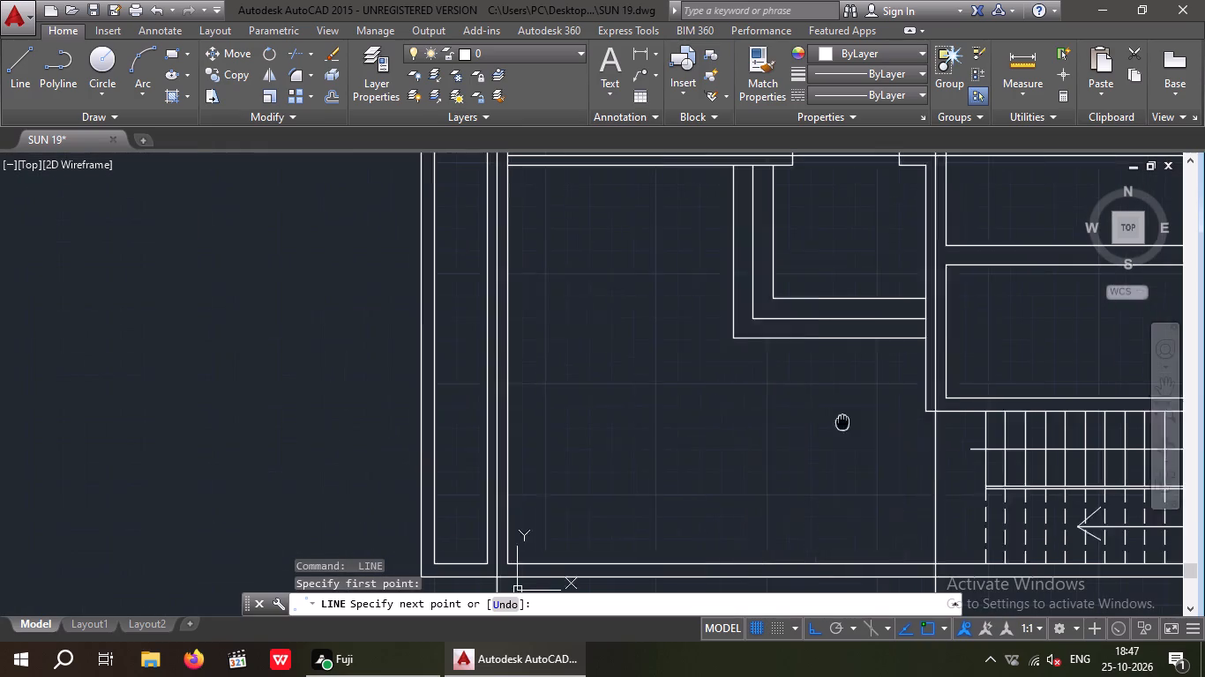
{"action": "left_click", "coordinate": [425, 412]}
{"action": "key", "text": "space"}
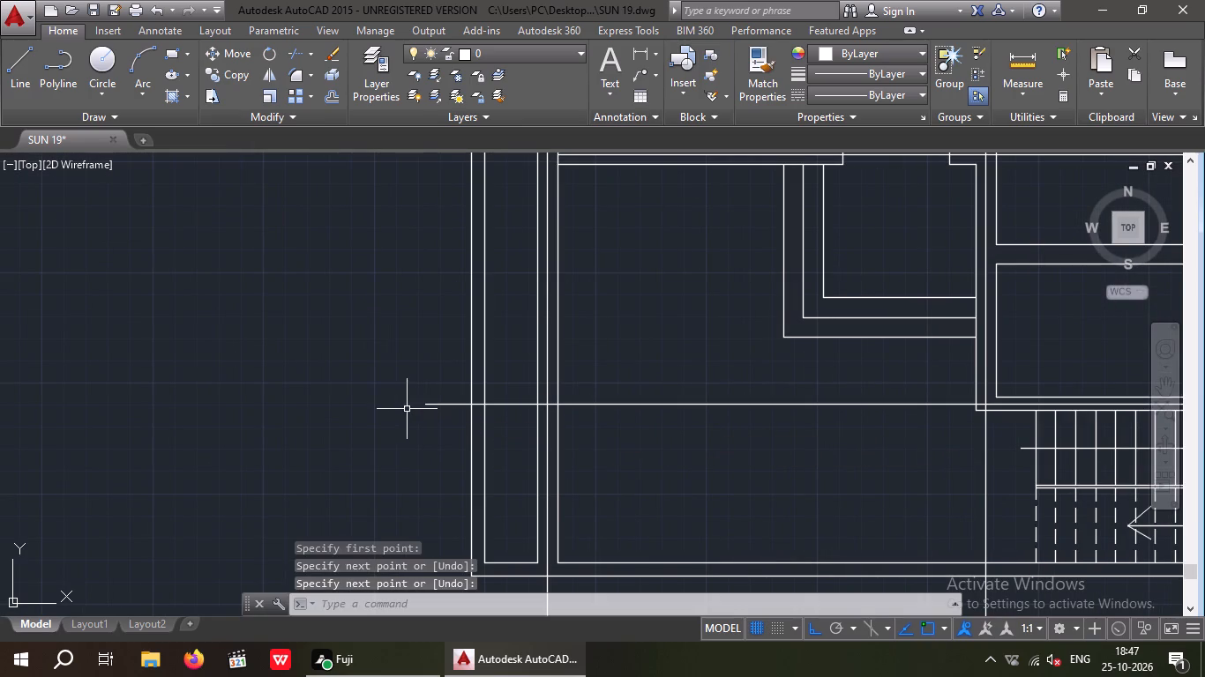
Draw a short vertical line across the south boundary wall at the inner face of the east house wall.
{"action": "scroll", "coordinate": [402, 405], "scroll_direction": "down", "scroll_amount": 2}
{"action": "middle_click_drag", "start_coordinate": [490, 458], "coordinate": [459, 416]}
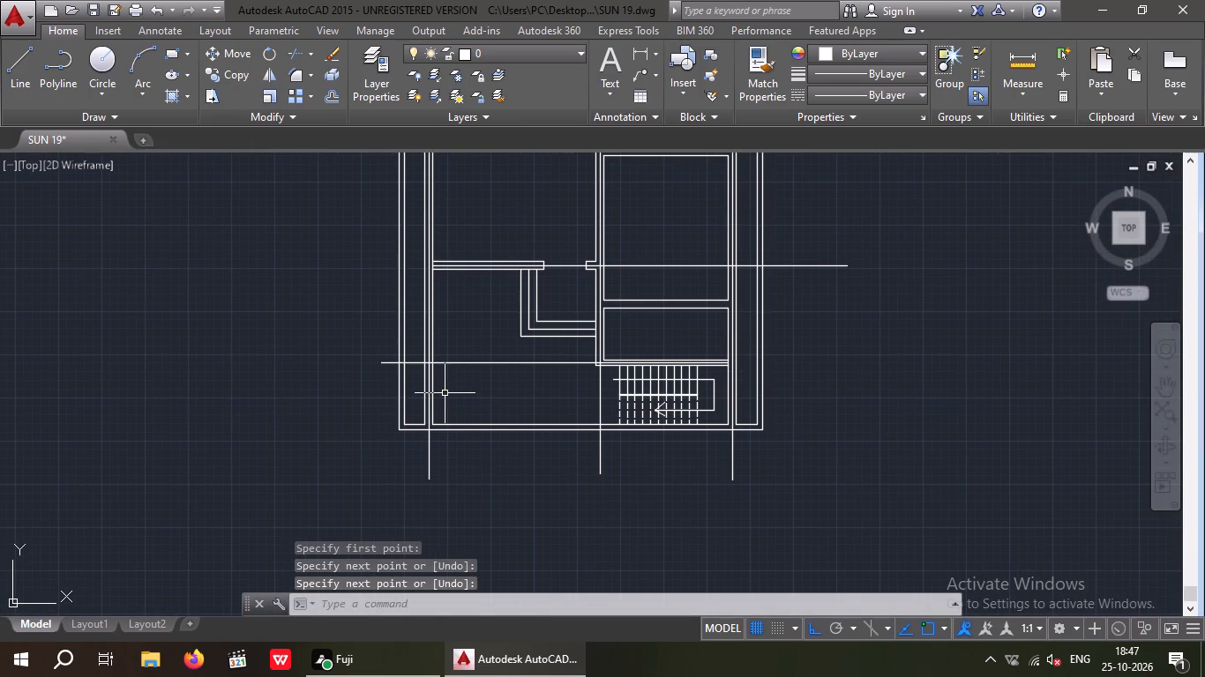
{"action": "scroll", "coordinate": [722, 423], "scroll_direction": "up", "scroll_amount": 2}
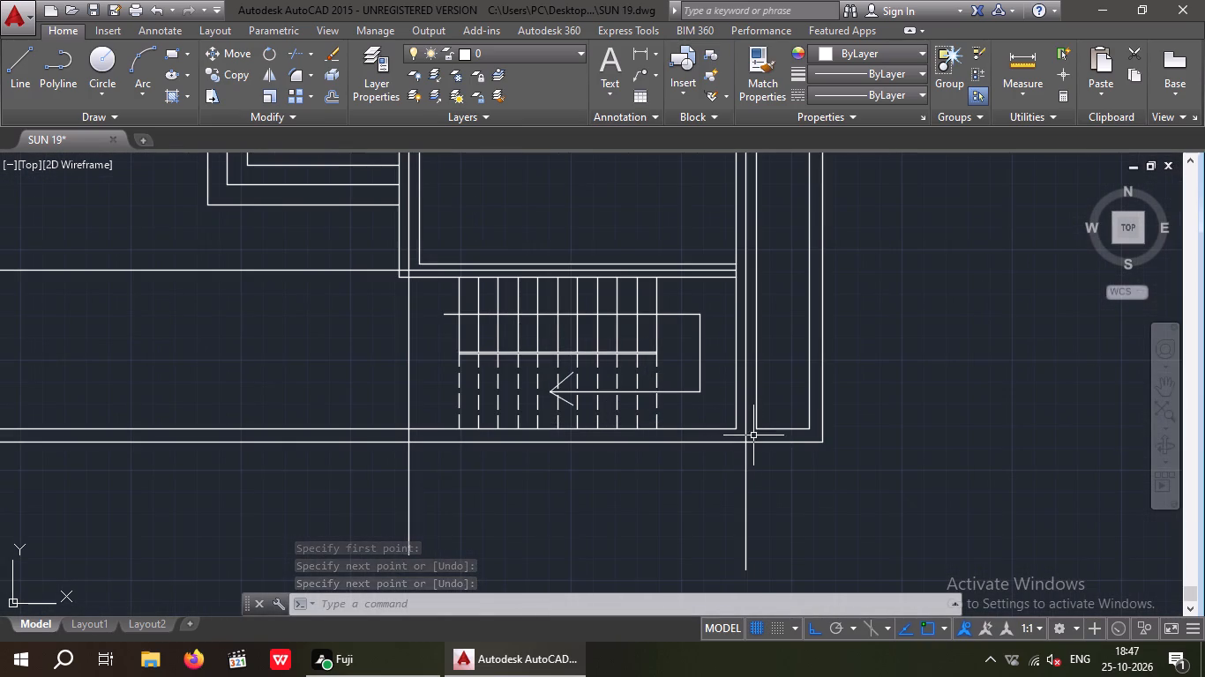
{"action": "scroll", "coordinate": [747, 435], "scroll_direction": "up", "scroll_amount": 2}
{"action": "scroll", "coordinate": [747, 435], "scroll_direction": "down", "scroll_amount": 2}
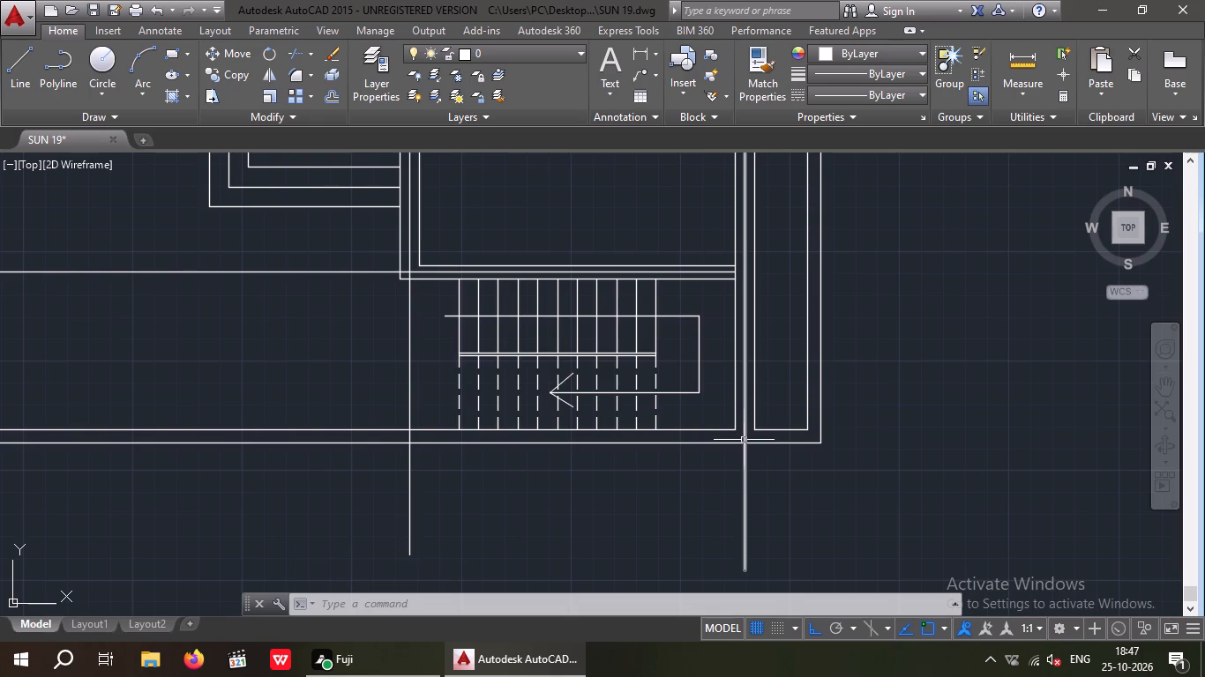
{"action": "key", "text": "space"}
{"action": "scroll", "coordinate": [739, 434], "scroll_direction": "up", "scroll_amount": 2}
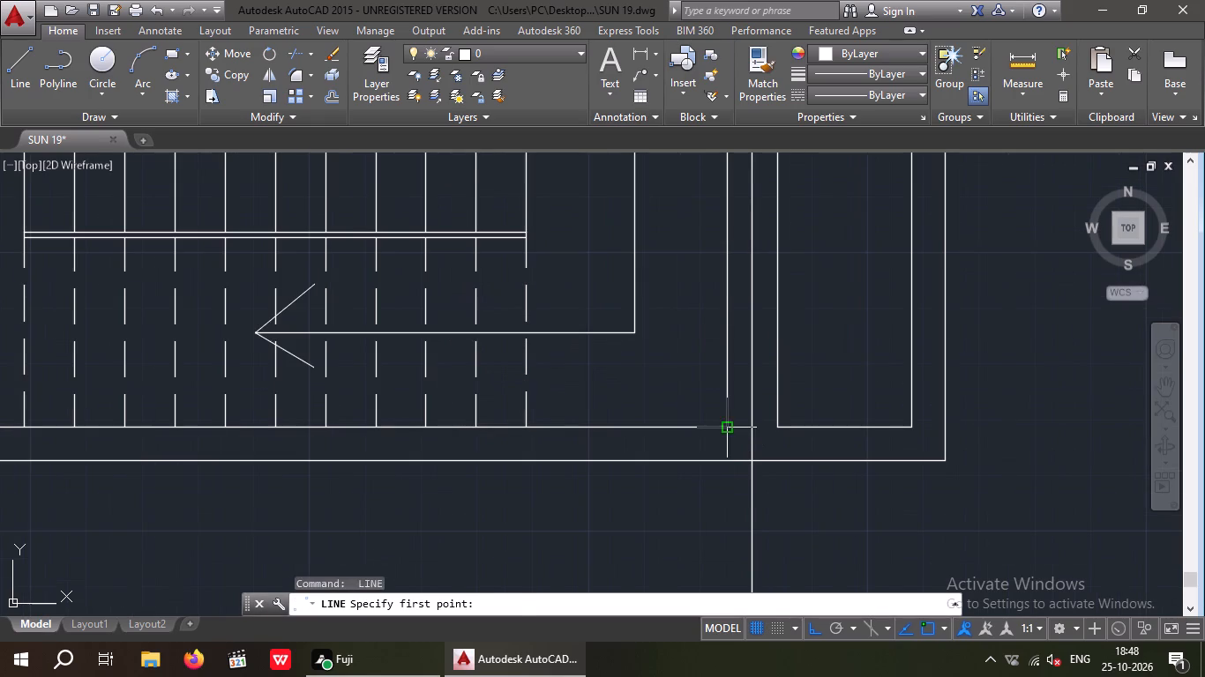
{"action": "left_click_drag", "start_coordinate": [730, 428], "coordinate": [732, 452]}
{"action": "left_click", "coordinate": [732, 455]}
{"action": "key", "text": "space"}
Draw a horizontal centre line from that short line's midpoint west along the south boundary wall, past the west boundary.
{"action": "key", "text": "space"}
{"action": "left_click_drag", "start_coordinate": [728, 448], "coordinate": [697, 458]}
{"action": "middle_click_drag", "start_coordinate": [626, 457], "coordinate": [688, 458]}
{"action": "middle_click_drag", "start_coordinate": [873, 466], "coordinate": [917, 466]}
{"action": "scroll", "coordinate": [744, 457], "scroll_direction": "down", "scroll_amount": 1}
{"action": "middle_click_drag", "start_coordinate": [595, 472], "coordinate": [1154, 529]}
{"action": "scroll", "coordinate": [1023, 524], "scroll_direction": "down", "scroll_amount": 2}
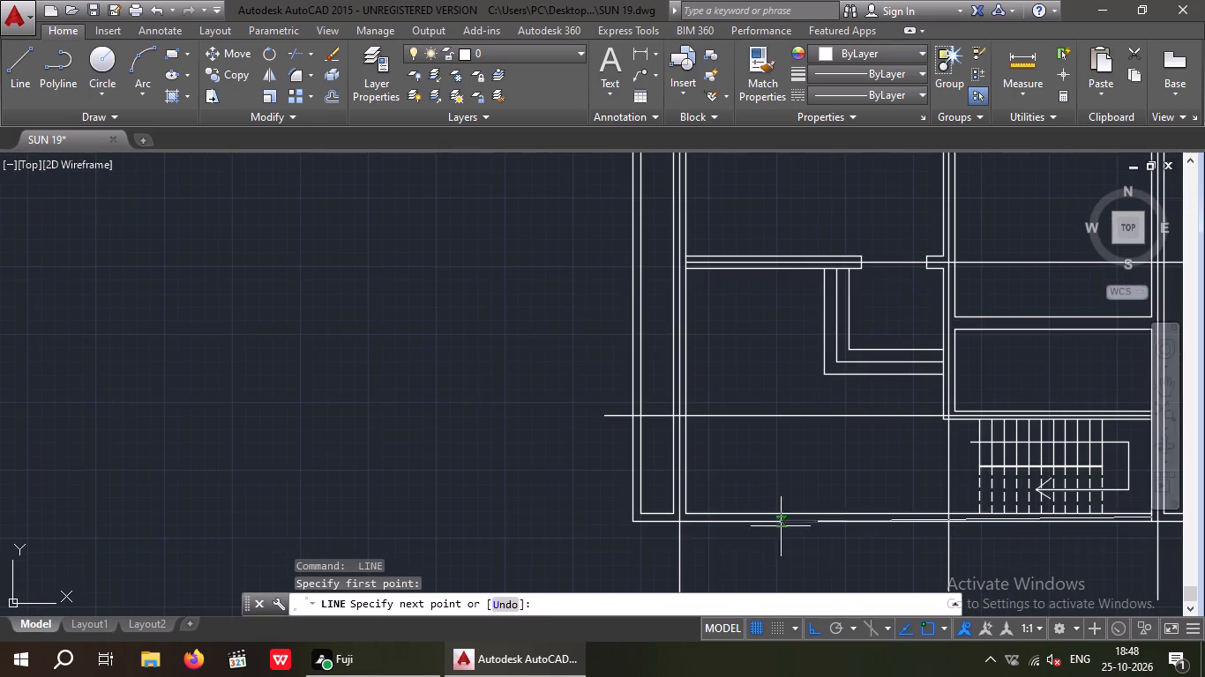
{"action": "left_click", "coordinate": [568, 527]}
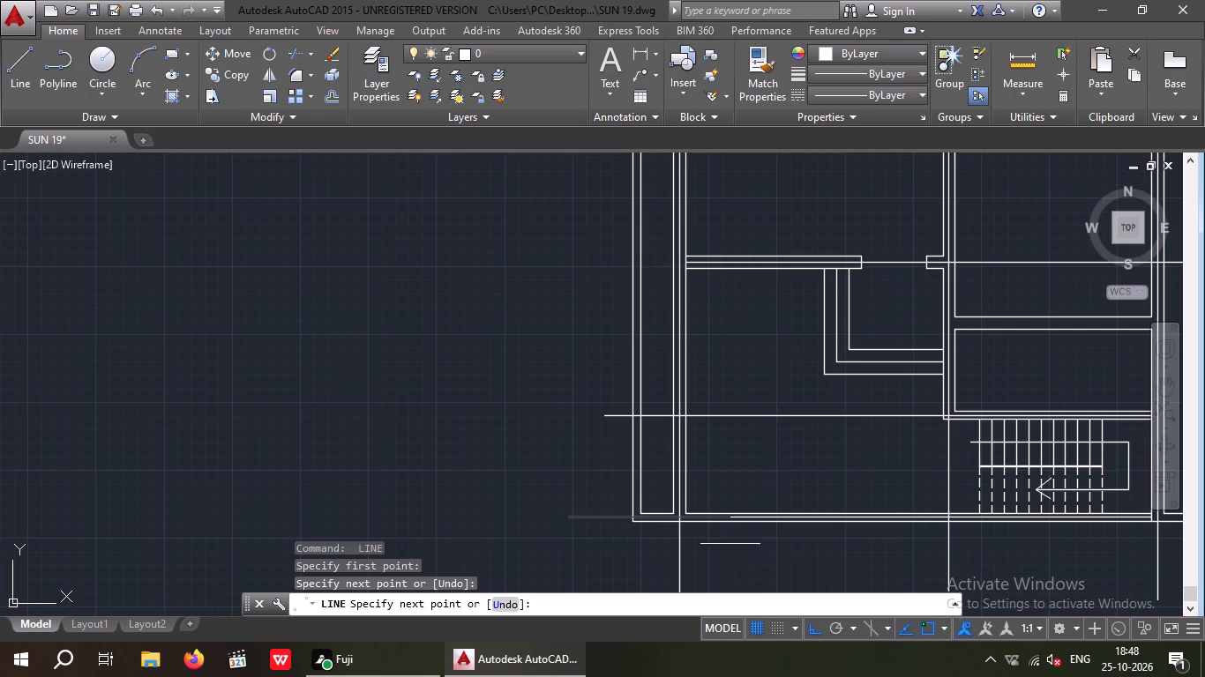
{"action": "key", "text": "Escape"}
Draw a vertical line about 62 ft long outside the west boundary, from north of the plan to south of it.
{"action": "middle_click_drag", "start_coordinate": [743, 441], "coordinate": [343, 409]}
{"action": "scroll", "coordinate": [371, 391], "scroll_direction": "down", "scroll_amount": 3}
{"action": "middle_click_drag", "start_coordinate": [378, 412], "coordinate": [379, 428]}
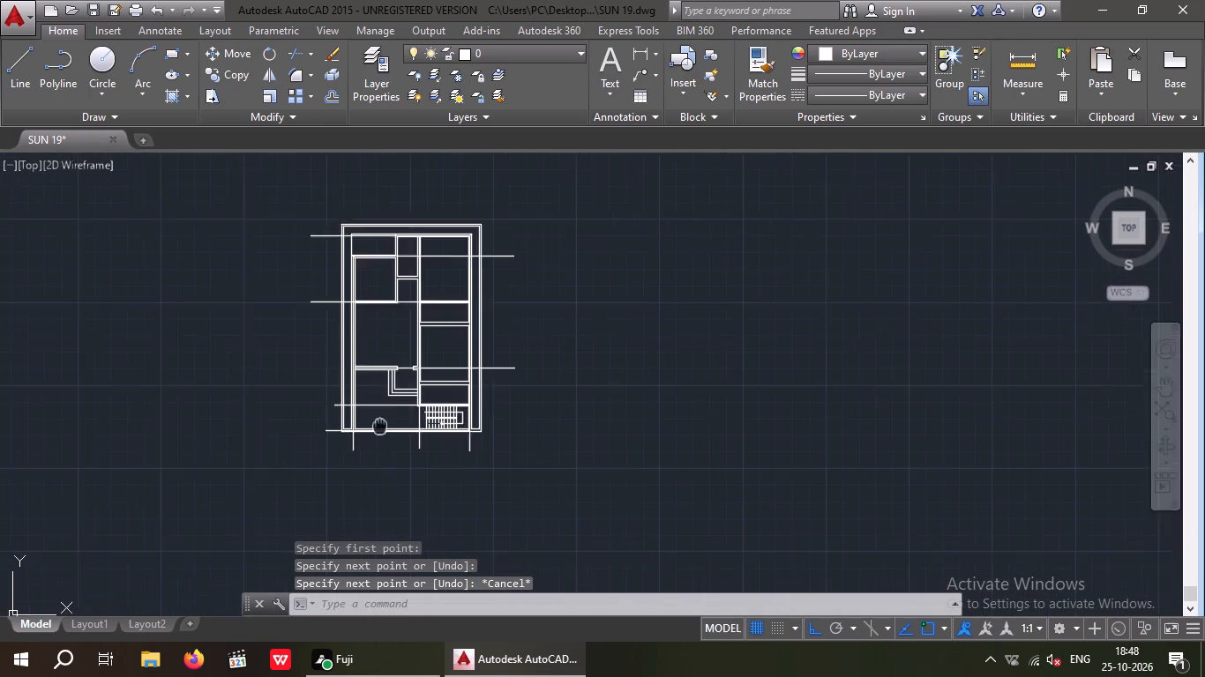
{"action": "middle_click_drag", "start_coordinate": [379, 428], "coordinate": [381, 460]}
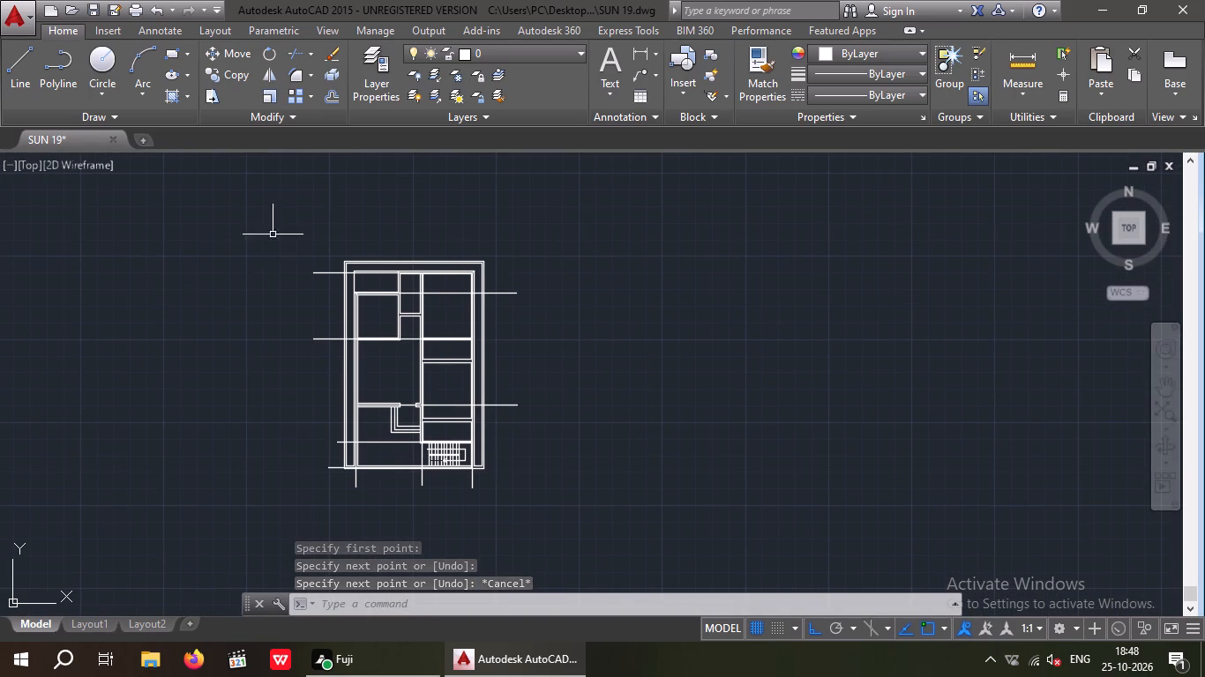
{"action": "left_click", "coordinate": [17, 72]}
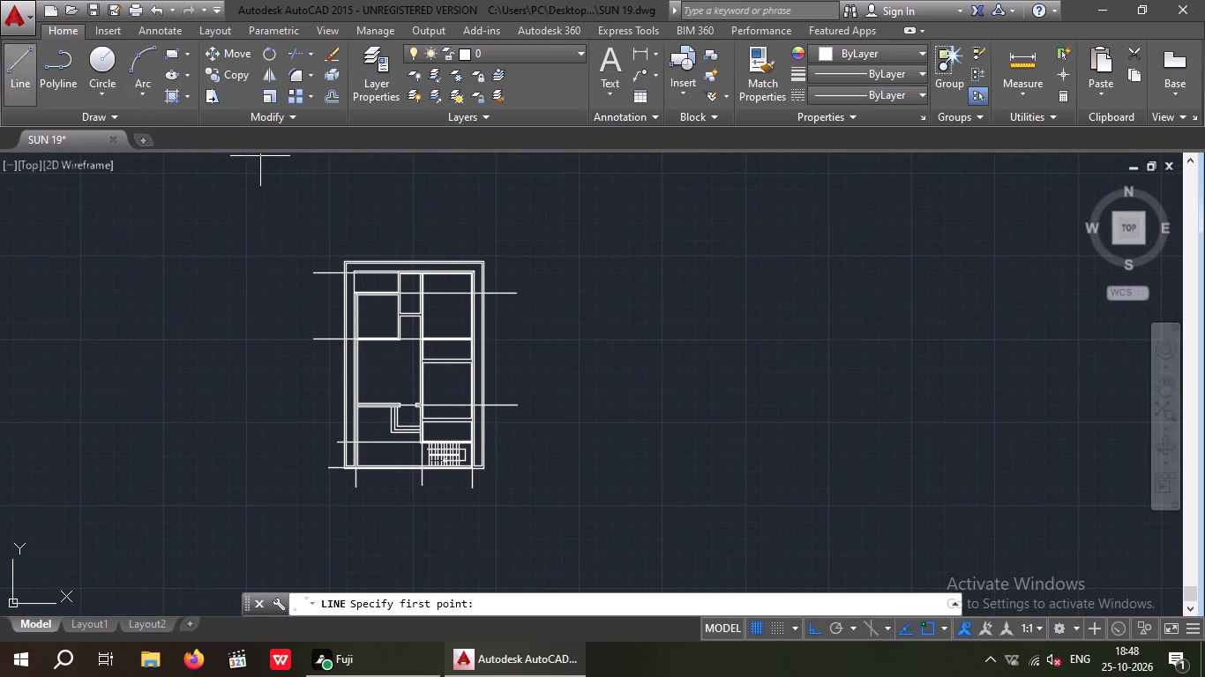
{"action": "scroll", "coordinate": [297, 264], "scroll_direction": "up", "scroll_amount": 2}
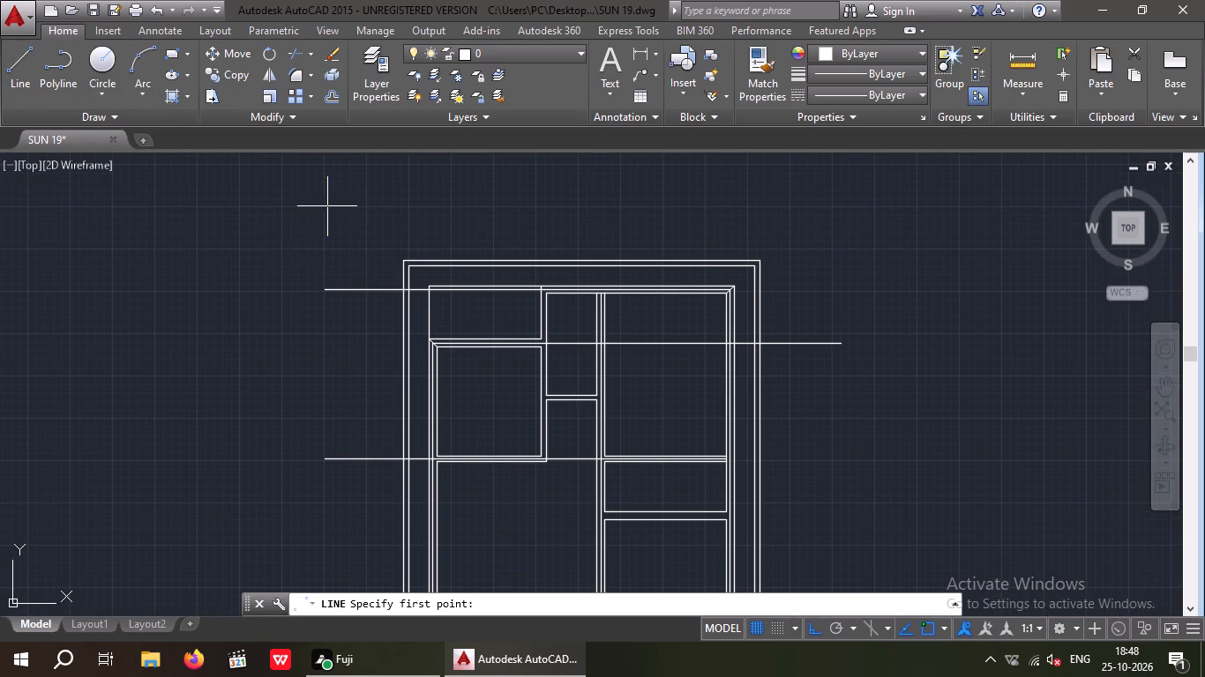
{"action": "left_click_drag", "start_coordinate": [326, 207], "coordinate": [332, 224]}
{"action": "middle_click_drag", "start_coordinate": [363, 400], "coordinate": [363, 390]}
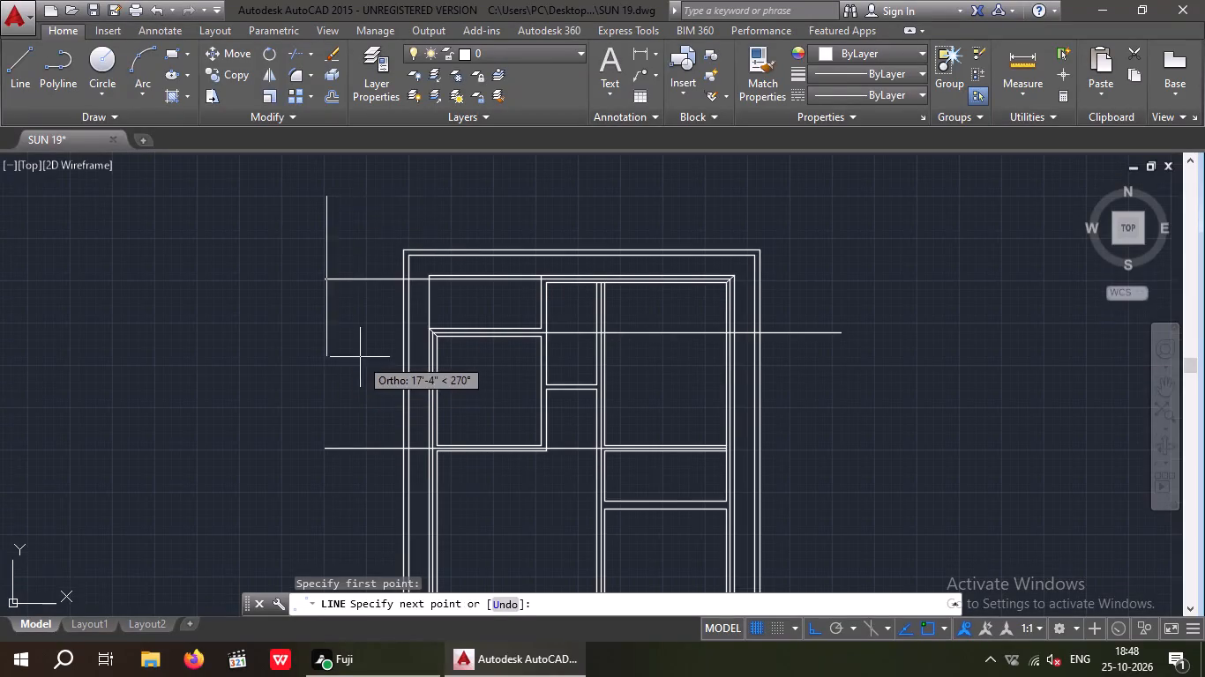
{"action": "scroll", "coordinate": [361, 369], "scroll_direction": "down", "scroll_amount": 2}
{"action": "middle_click_drag", "start_coordinate": [357, 429], "coordinate": [363, 371]}
{"action": "scroll", "coordinate": [364, 487], "scroll_direction": "up", "scroll_amount": 2}
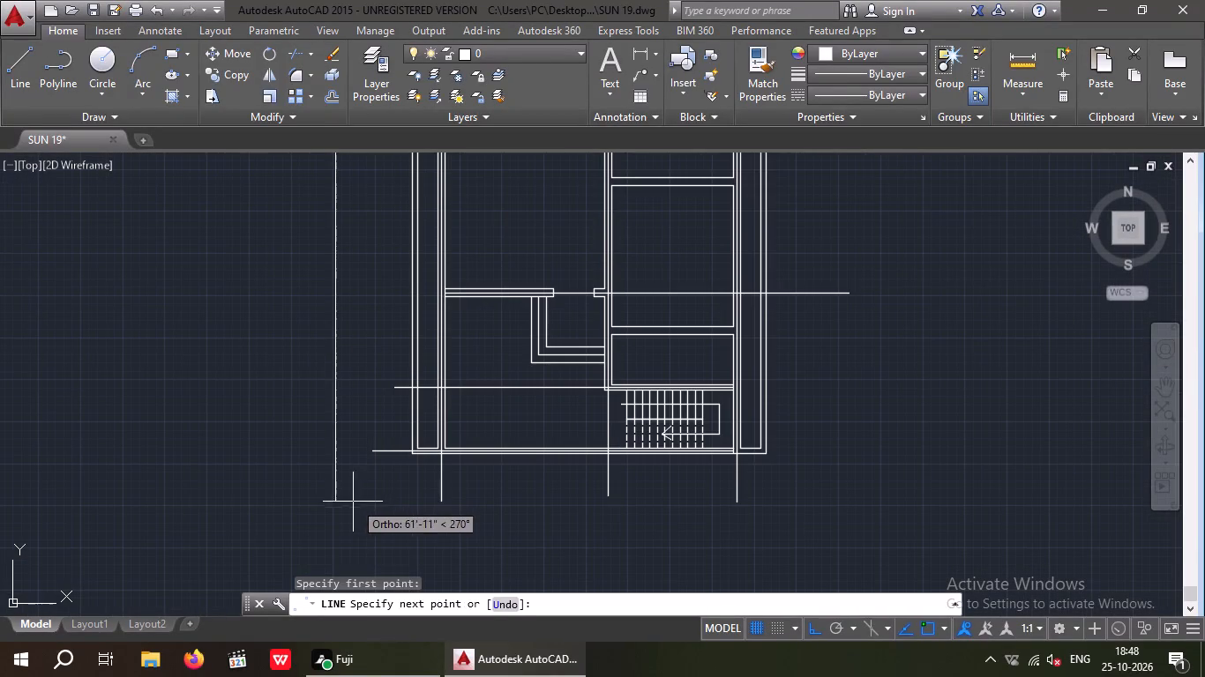
{"action": "left_click", "coordinate": [345, 510]}
{"action": "key", "text": "space"}
{"action": "scroll", "coordinate": [347, 483], "scroll_direction": "down", "scroll_amount": 1}
{"action": "middle_click_drag", "start_coordinate": [347, 486], "coordinate": [306, 595]}
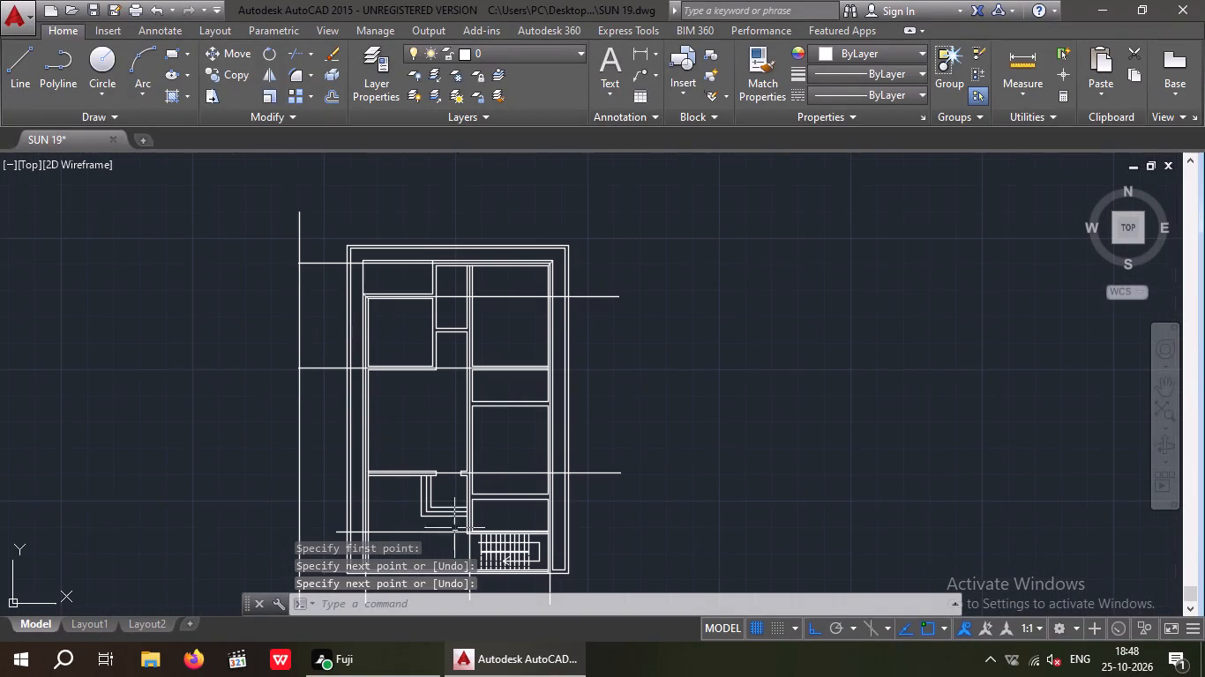
Draw a vertical line outside the east boundary, from north of the plan to south of the south boundary wall.
{"action": "key", "text": "space"}
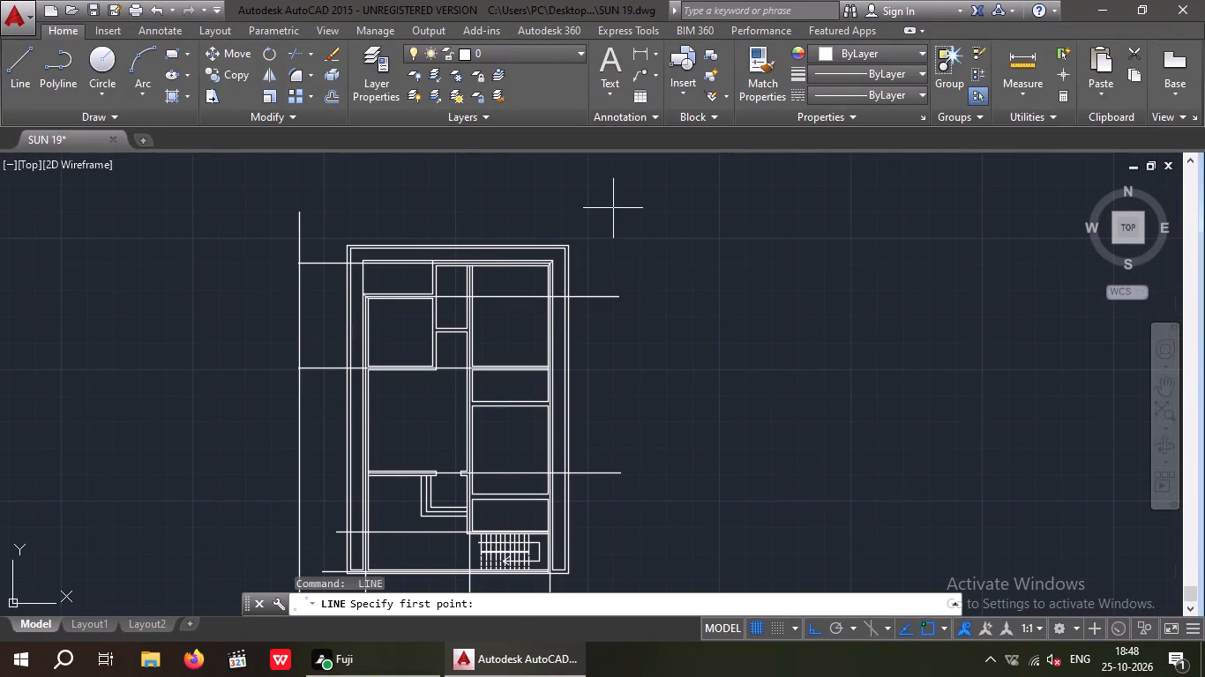
{"action": "left_click_drag", "start_coordinate": [613, 208], "coordinate": [613, 218]}
{"action": "middle_click_drag", "start_coordinate": [626, 392], "coordinate": [626, 298]}
{"action": "left_click", "coordinate": [616, 507]}
{"action": "key", "text": "space"}
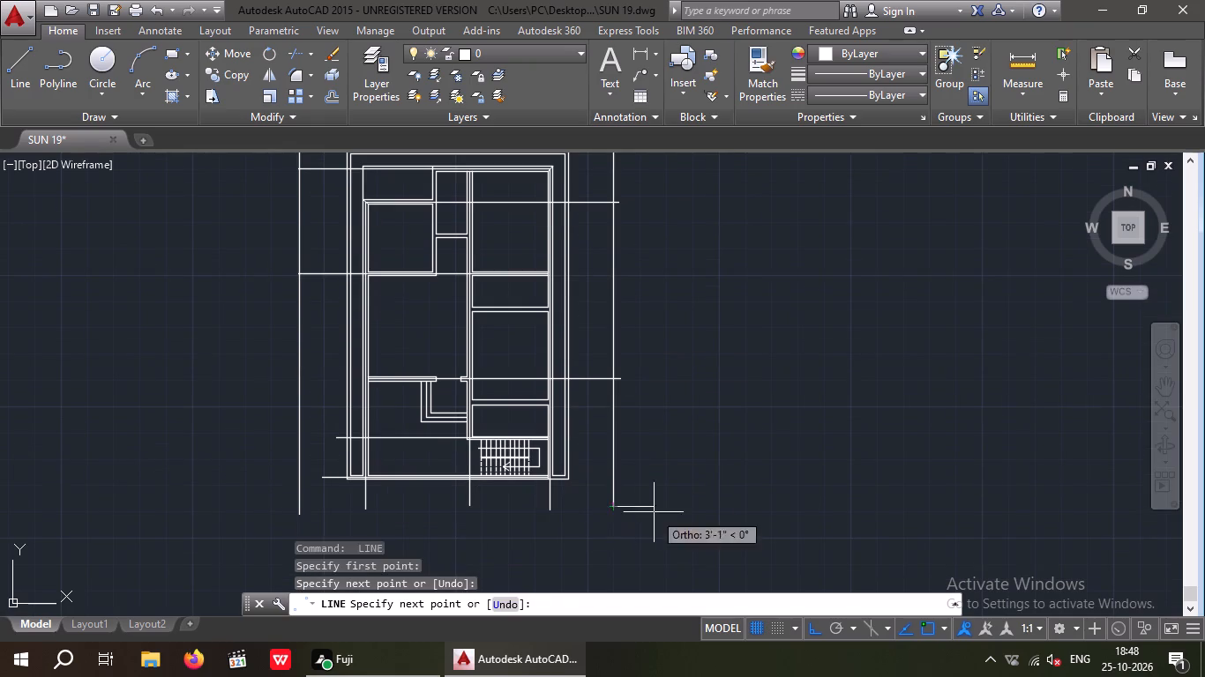
Draw a horizontal line north of the plan, from the west outer line's upper end to just past the east outer line.
{"action": "middle_click_drag", "start_coordinate": [700, 464], "coordinate": [741, 645]}
{"action": "key", "text": "space"}
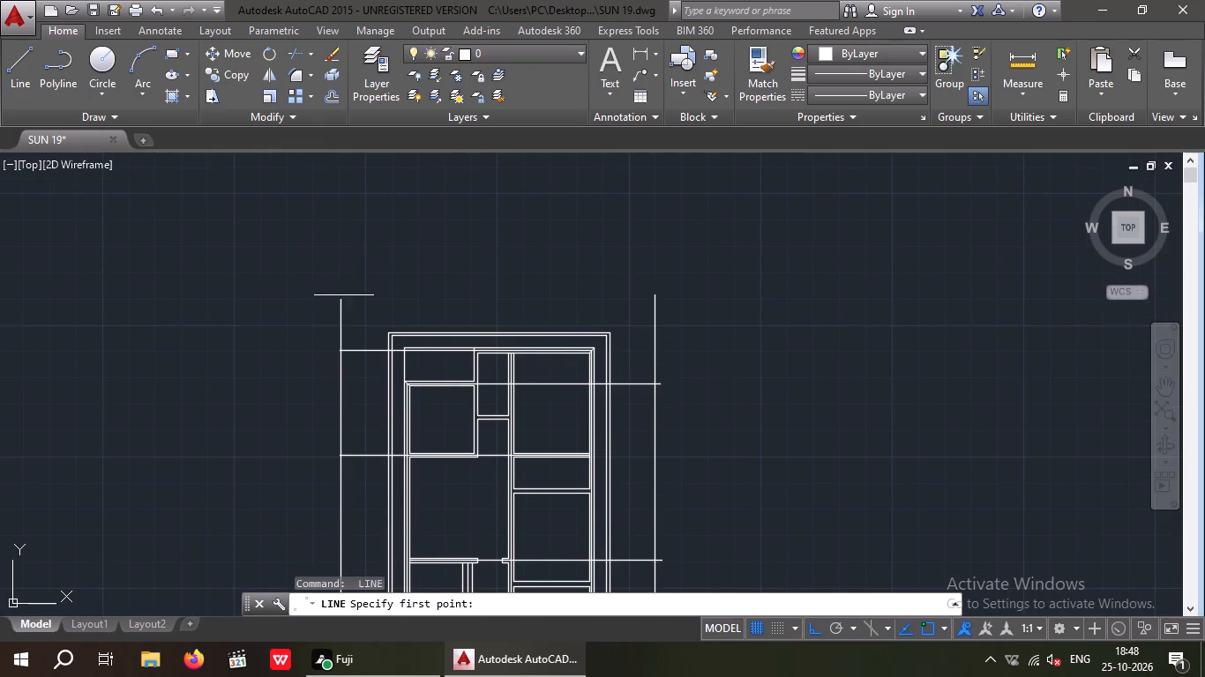
{"action": "left_click_drag", "start_coordinate": [344, 295], "coordinate": [390, 304]}
{"action": "left_click", "coordinate": [673, 306]}
{"action": "key", "text": "space"}
Draw a horizontal line south of the plan, from the west outer line's lower end east past the east outer line.
{"action": "middle_click_drag", "start_coordinate": [721, 320], "coordinate": [722, 316]}
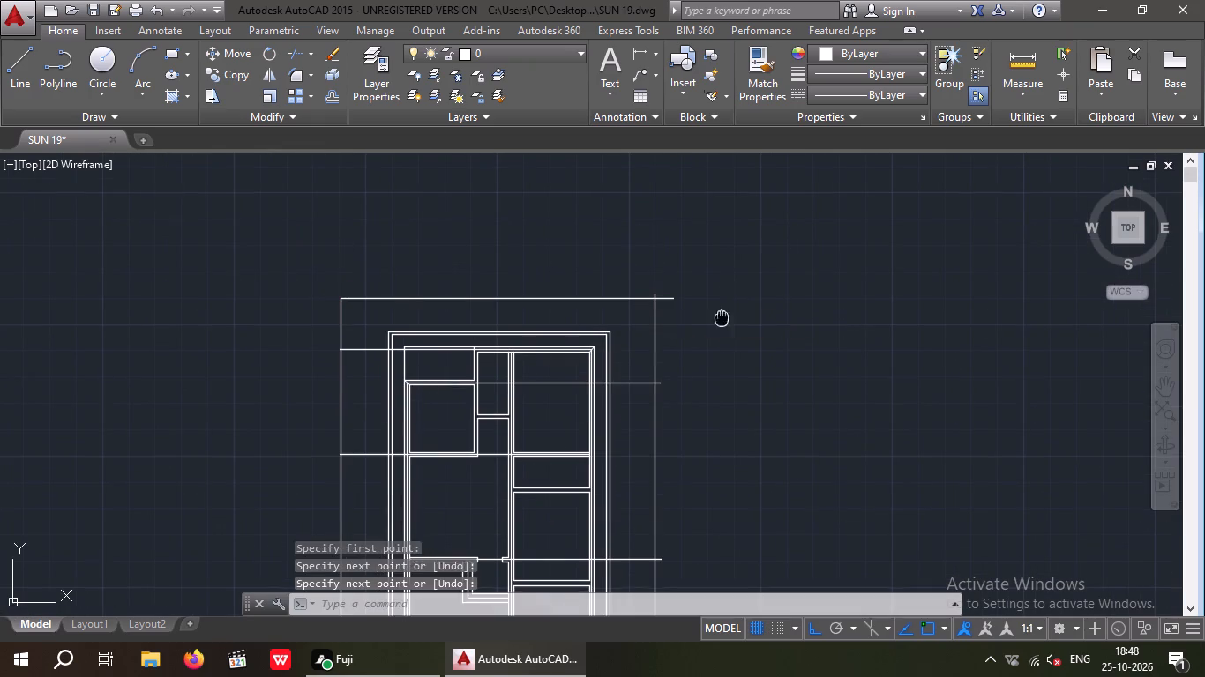
{"action": "middle_click_drag", "start_coordinate": [722, 316], "coordinate": [700, 199]}
{"action": "middle_click_drag", "start_coordinate": [726, 461], "coordinate": [705, 307]}
{"action": "key", "text": "space"}
{"action": "left_click_drag", "start_coordinate": [303, 420], "coordinate": [365, 435]}
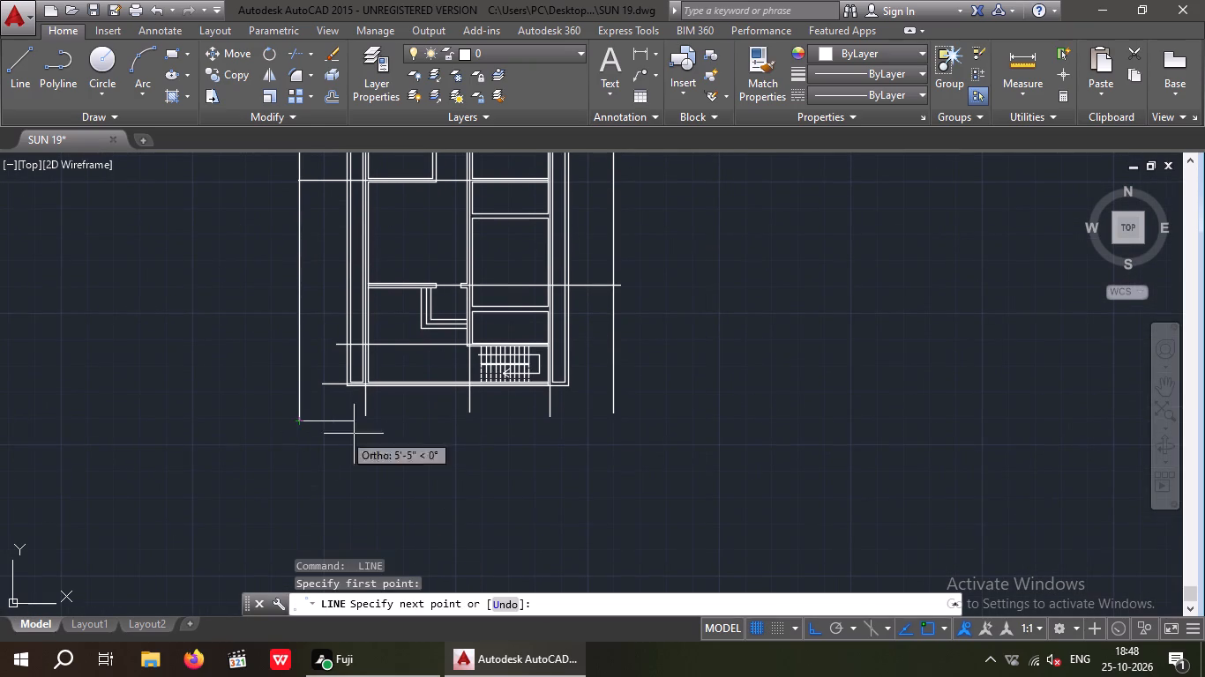
{"action": "left_click_drag", "start_coordinate": [365, 435], "coordinate": [376, 435]}
{"action": "left_click", "coordinate": [717, 428]}
{"action": "key", "text": "Escape"}
{"action": "key", "text": "Escape"}
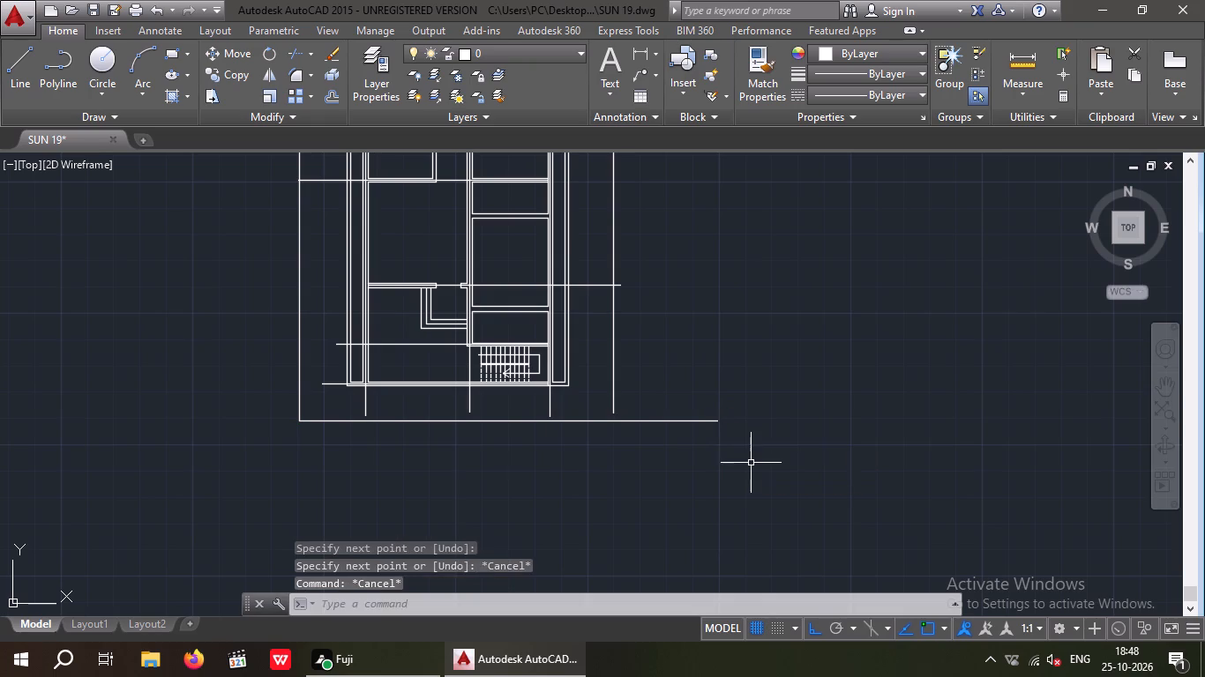
{"action": "key", "text": "Escape"}
Extend the south ends of the east, middle and west vertical wall centre lines to the south outer line.
{"action": "scroll", "coordinate": [581, 443], "scroll_direction": "up", "scroll_amount": 1}
{"action": "middle_click_drag", "start_coordinate": [591, 476], "coordinate": [600, 518]}
{"action": "scroll", "coordinate": [589, 501], "scroll_direction": "down", "scroll_amount": 1}
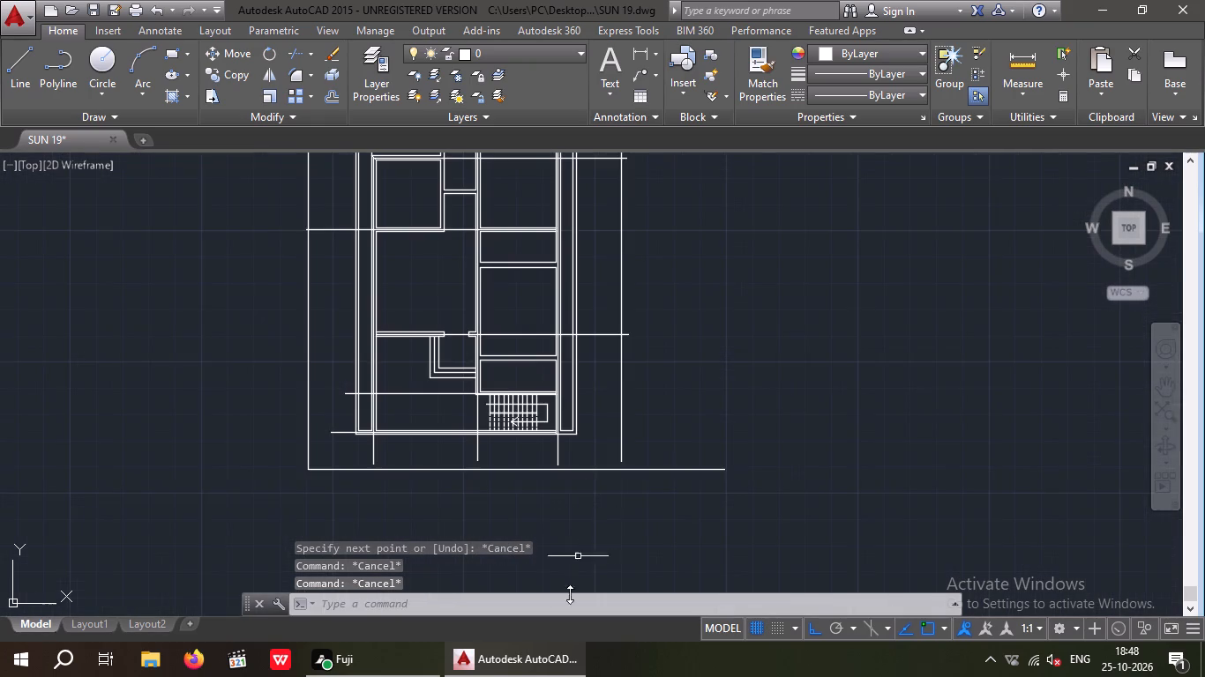
{"action": "middle_click_drag", "start_coordinate": [598, 449], "coordinate": [610, 559]}
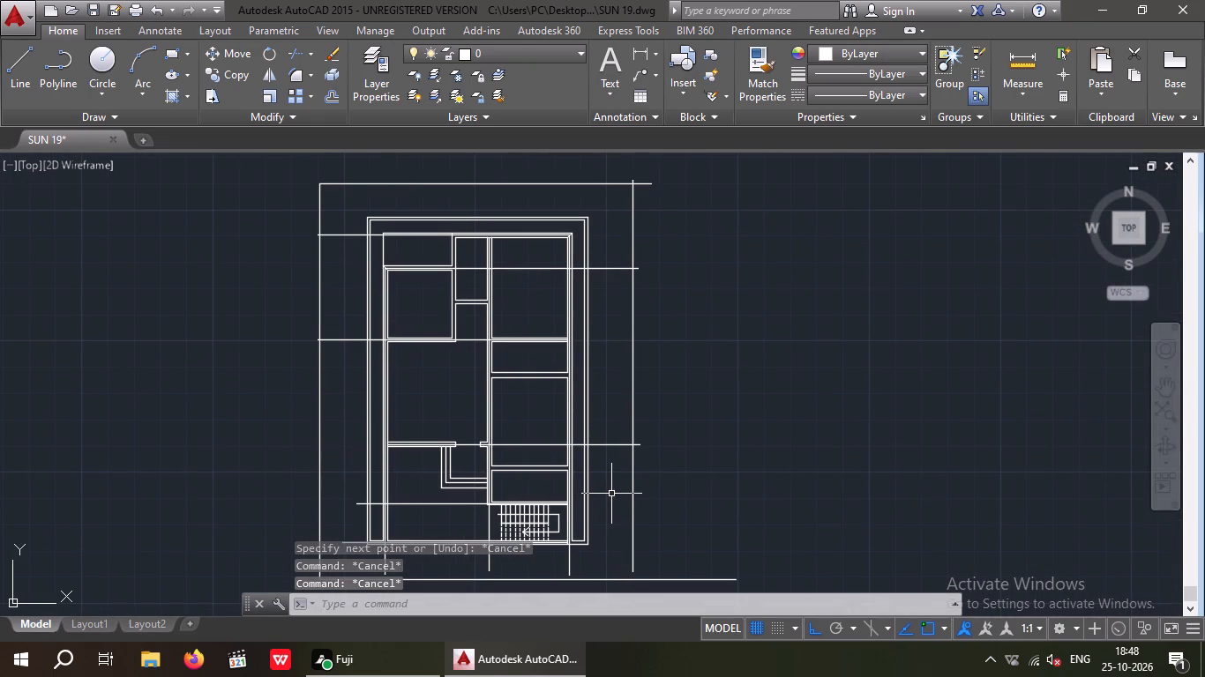
{"action": "key", "text": "Escape"}
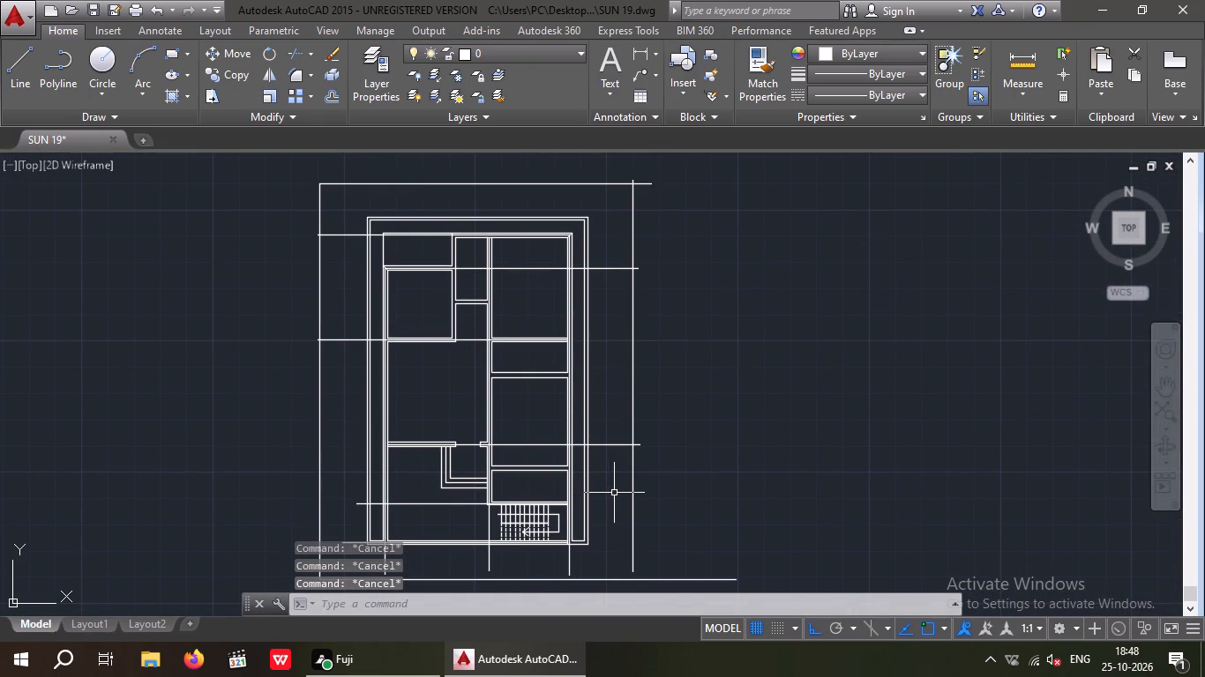
{"action": "key", "text": "Escape"}
{"action": "key", "text": "e"}
{"action": "type", "text": "X"}
{"action": "key", "text": "space"}
{"action": "key", "text": "space"}
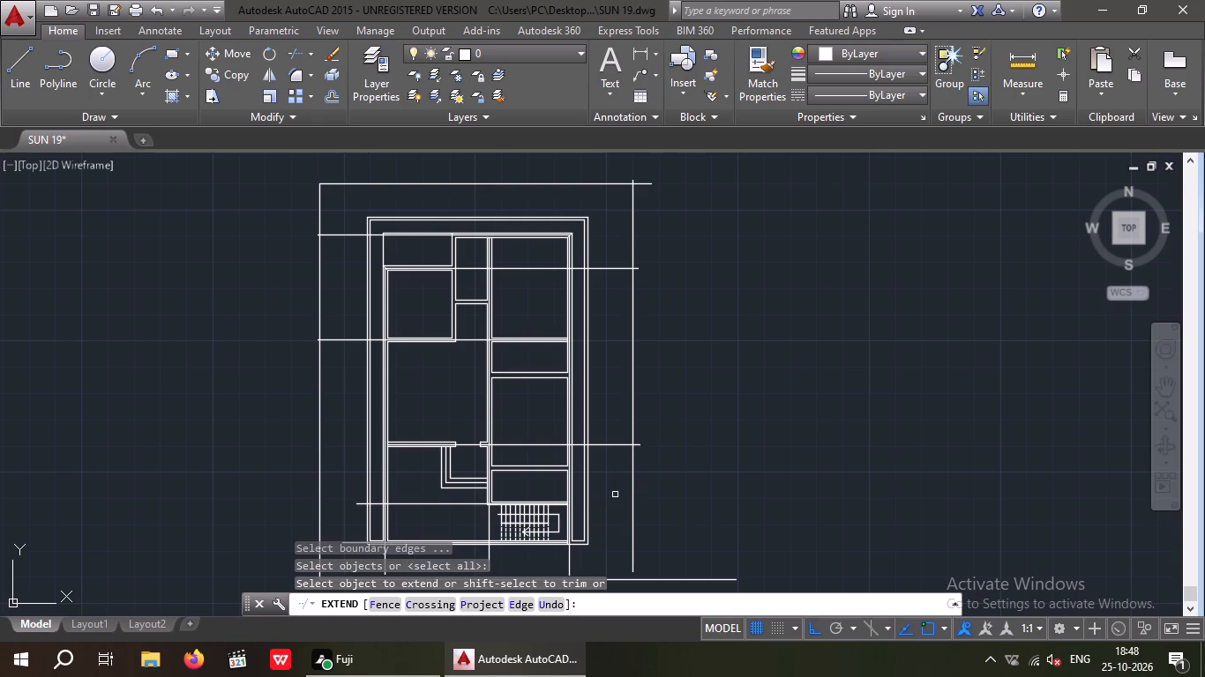
{"action": "middle_click_drag", "start_coordinate": [602, 536], "coordinate": [605, 423]}
{"action": "scroll", "coordinate": [568, 460], "scroll_direction": "up", "scroll_amount": 1}
{"action": "left_click", "coordinate": [573, 454]}
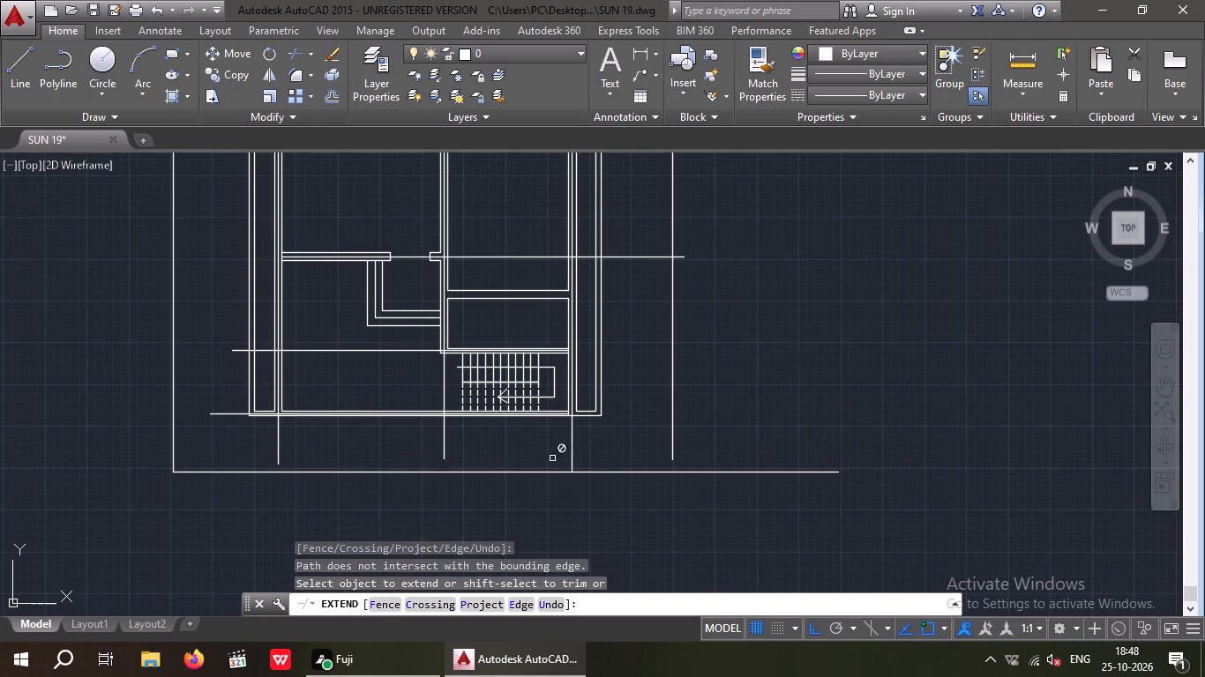
{"action": "left_click", "coordinate": [444, 449]}
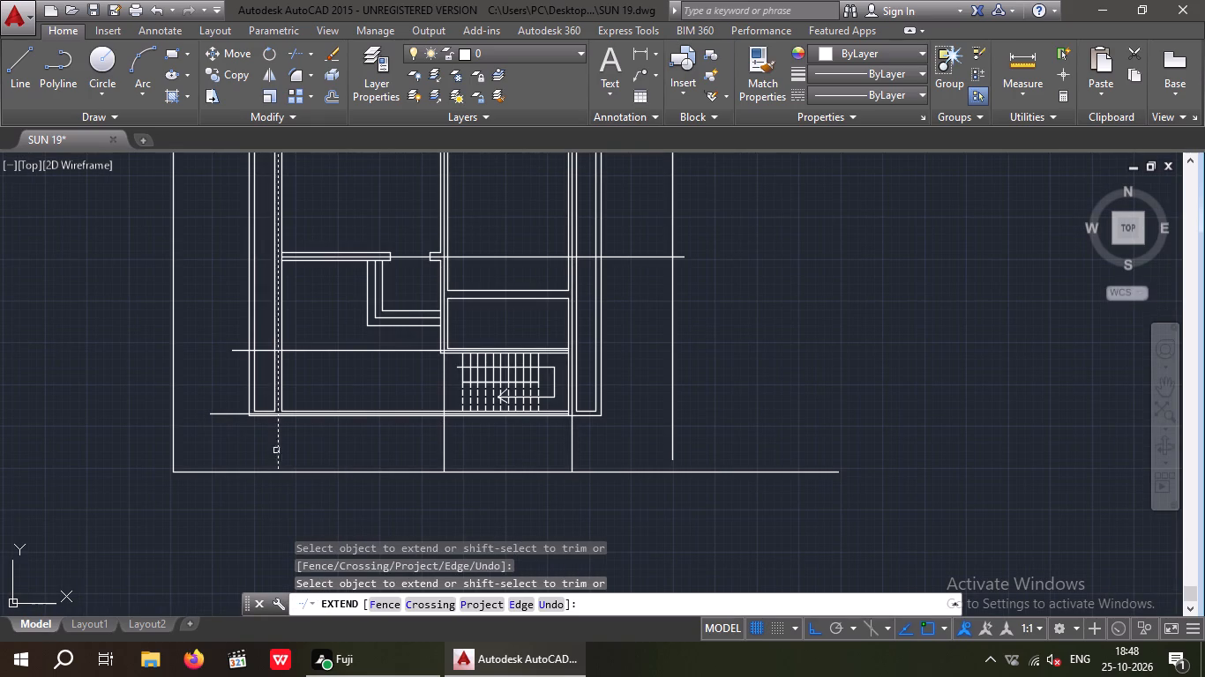
{"action": "left_click", "coordinate": [279, 449]}
Extend the west house wall's vertical centre line north through the walls to the north outer line.
{"action": "middle_click_drag", "start_coordinate": [387, 482], "coordinate": [395, 661]}
{"action": "middle_click_drag", "start_coordinate": [393, 401], "coordinate": [408, 525]}
{"action": "scroll", "coordinate": [387, 510], "scroll_direction": "down", "scroll_amount": 1}
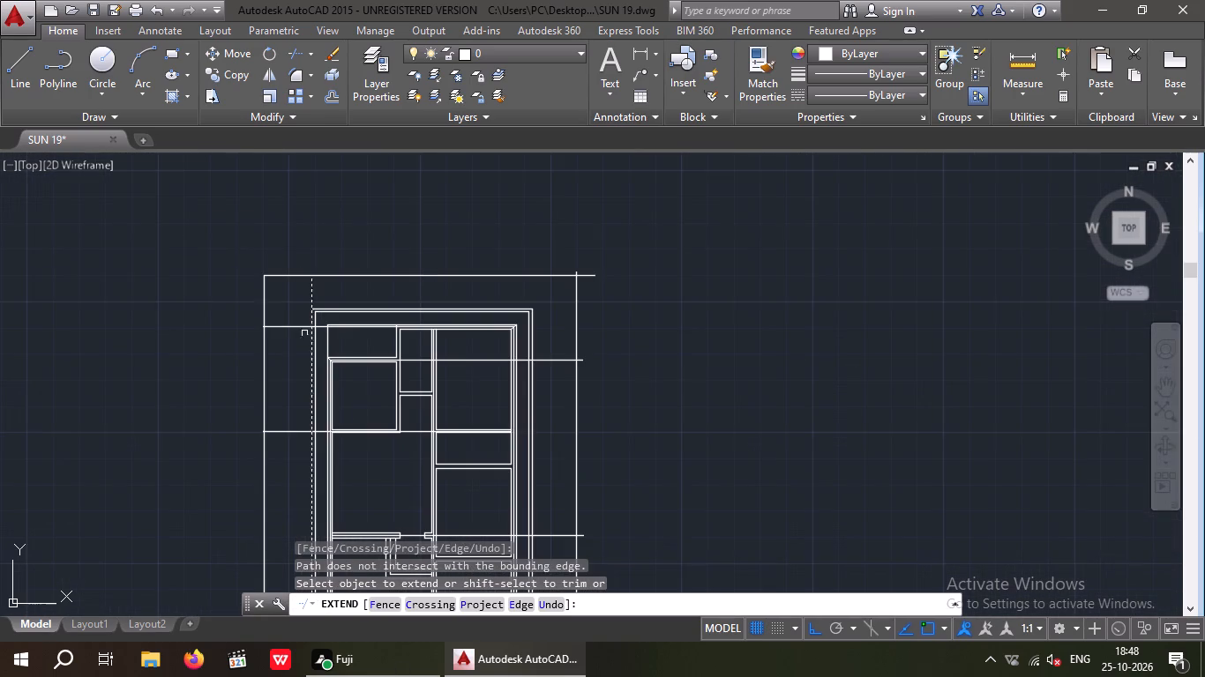
{"action": "scroll", "coordinate": [317, 312], "scroll_direction": "up", "scroll_amount": 3}
{"action": "scroll", "coordinate": [316, 356], "scroll_direction": "down", "scroll_amount": 1}
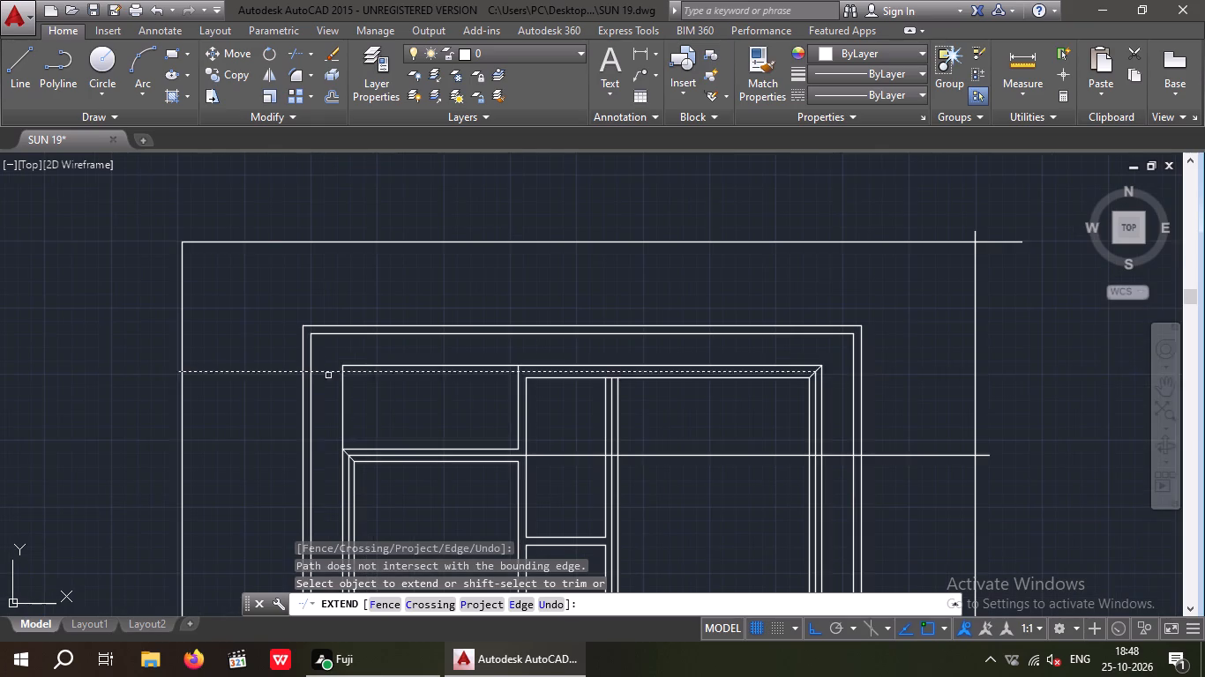
{"action": "scroll", "coordinate": [351, 474], "scroll_direction": "up", "scroll_amount": 3}
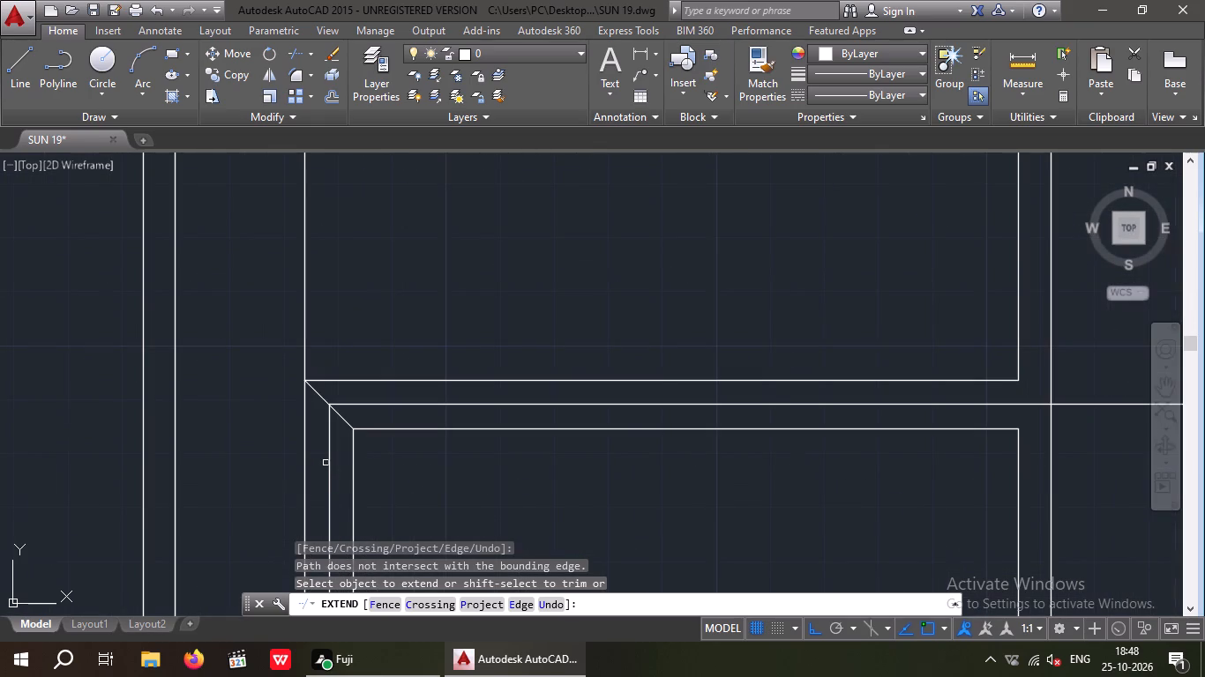
{"action": "left_click", "coordinate": [332, 459]}
{"action": "left_click", "coordinate": [326, 459]}
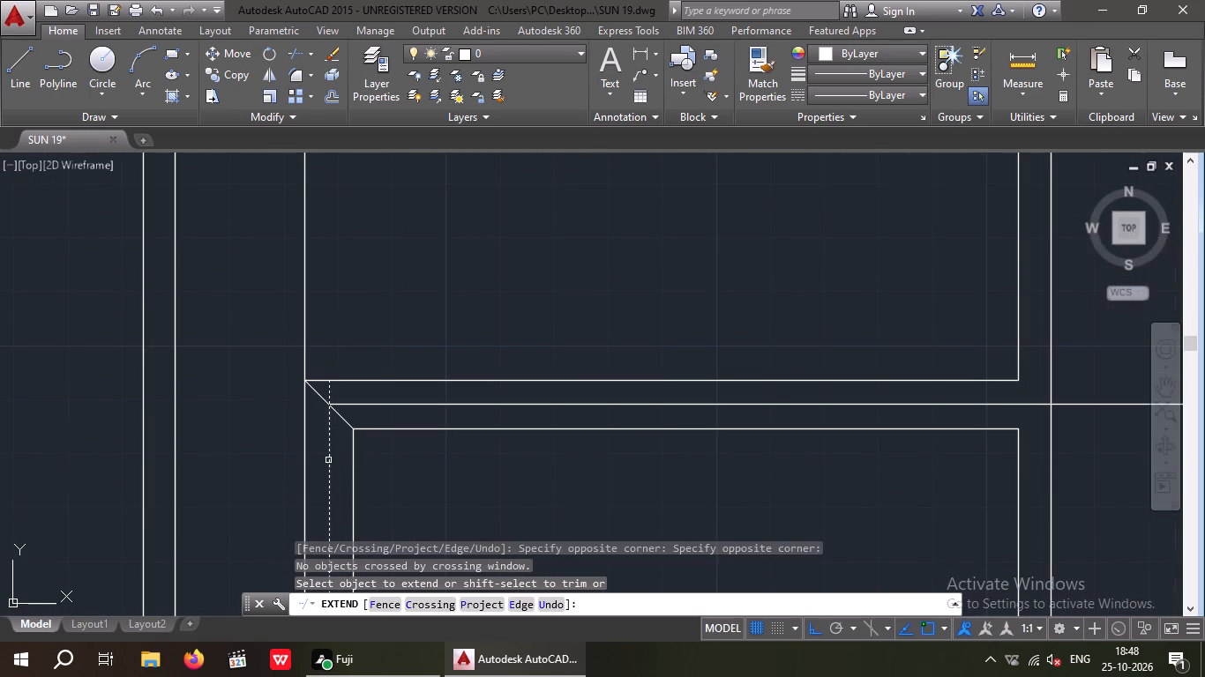
{"action": "scroll", "coordinate": [328, 458], "scroll_direction": "down", "scroll_amount": 1}
{"action": "left_click", "coordinate": [328, 458]}
{"action": "left_click", "coordinate": [330, 453]}
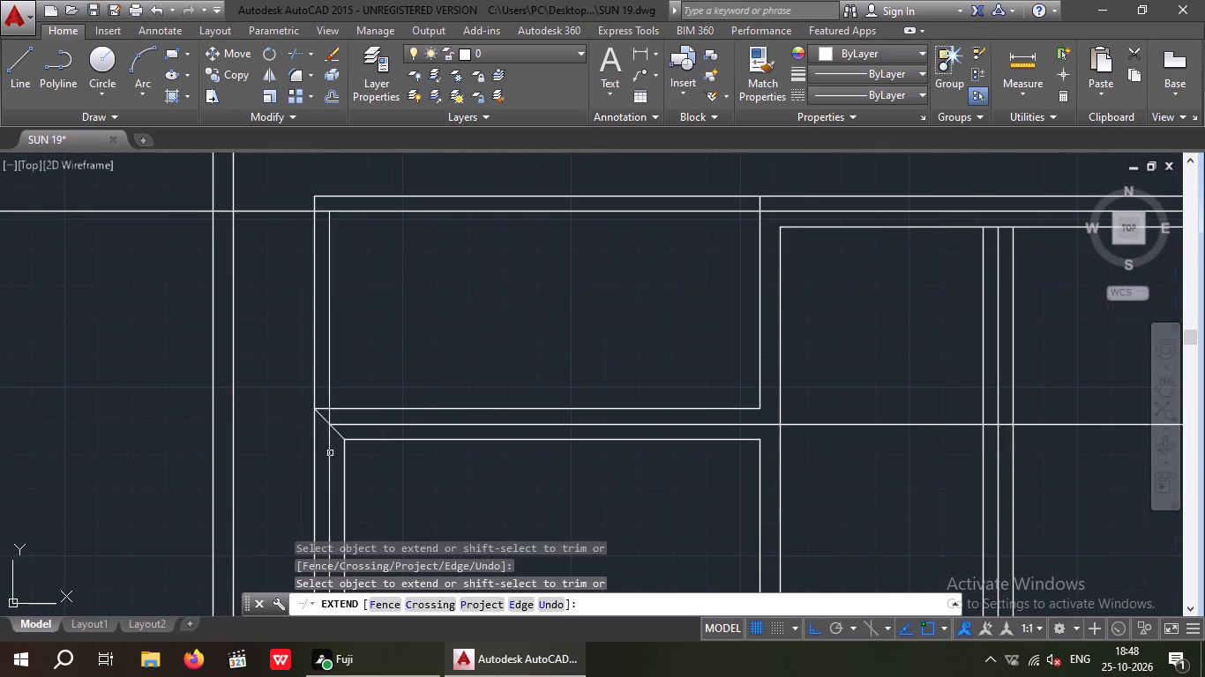
{"action": "left_click", "coordinate": [329, 349]}
{"action": "scroll", "coordinate": [346, 333], "scroll_direction": "down", "scroll_amount": 1}
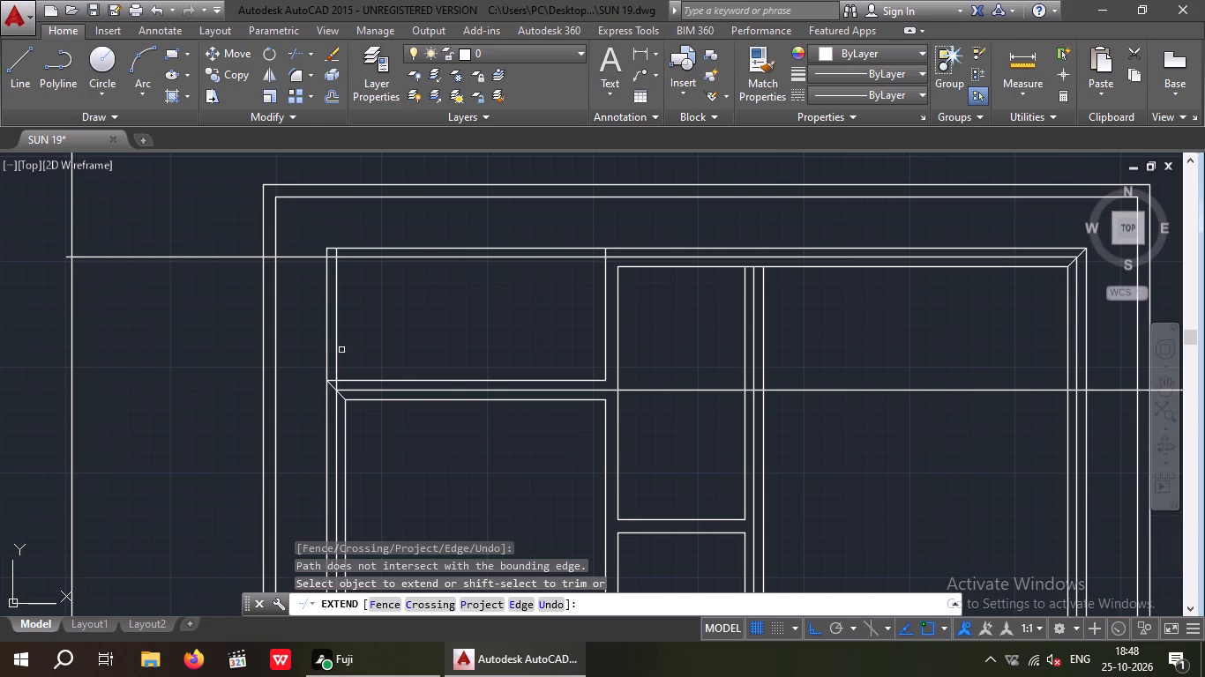
{"action": "left_click", "coordinate": [337, 340]}
{"action": "left_click", "coordinate": [335, 331]}
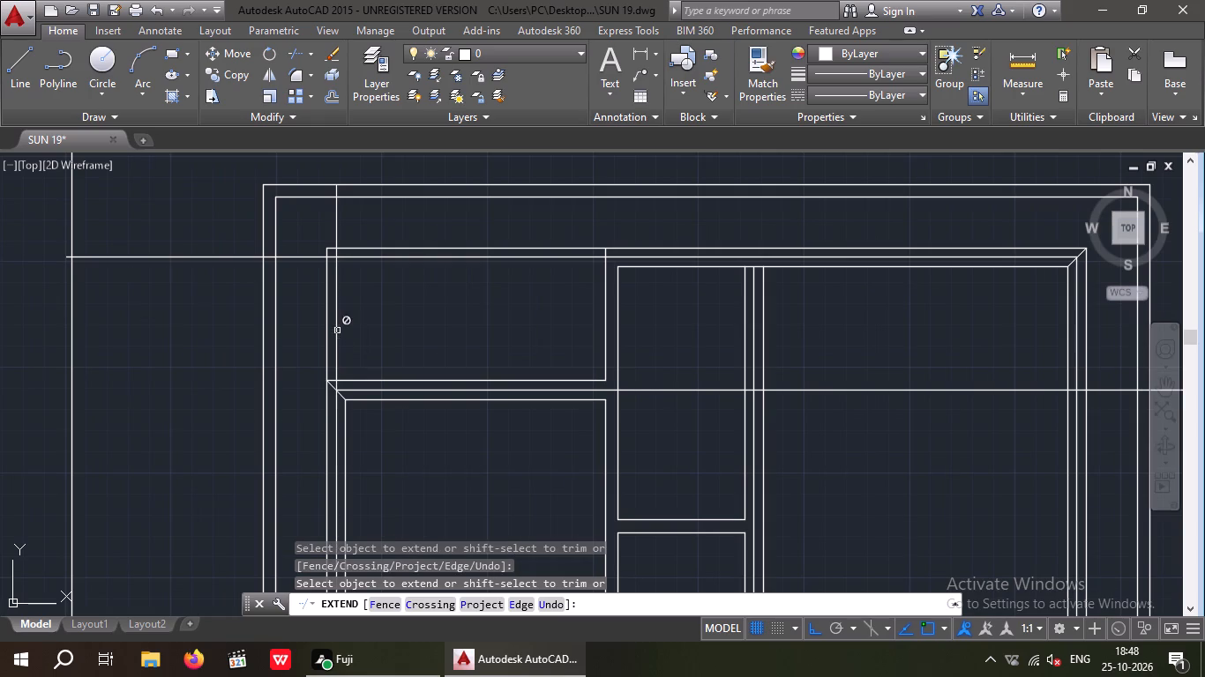
{"action": "scroll", "coordinate": [336, 325], "scroll_direction": "down", "scroll_amount": 1}
{"action": "left_click", "coordinate": [336, 336]}
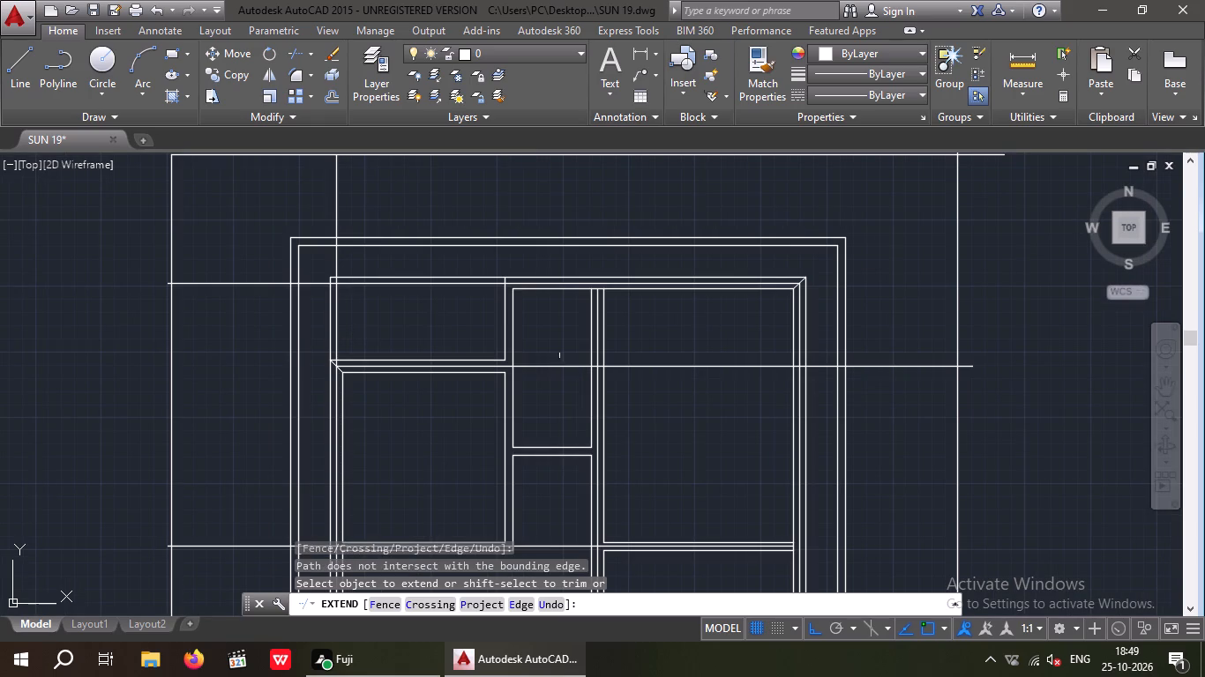
Extend the middle wall's vertical centre line north to the north outer line.
{"action": "scroll", "coordinate": [601, 315], "scroll_direction": "up", "scroll_amount": 1}
{"action": "scroll", "coordinate": [595, 315], "scroll_direction": "down", "scroll_amount": 1}
{"action": "middle_click_drag", "start_coordinate": [596, 322], "coordinate": [600, 395]}
{"action": "left_click", "coordinate": [600, 385]}
{"action": "left_click", "coordinate": [599, 377]}
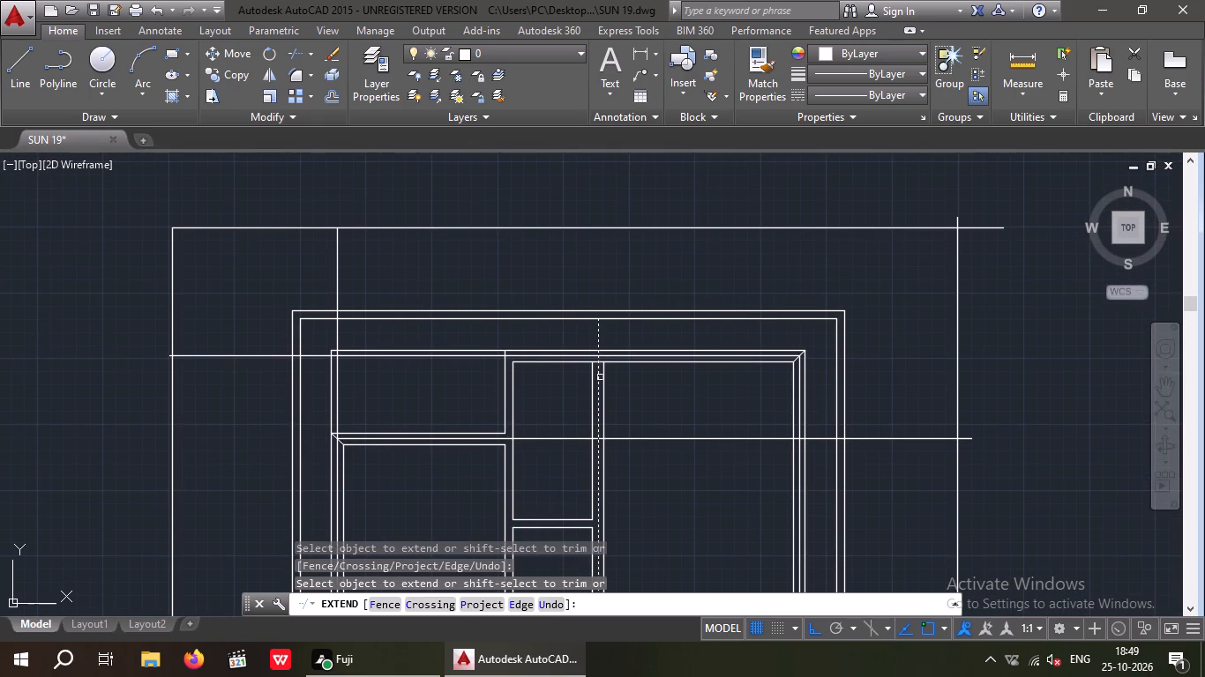
{"action": "left_click", "coordinate": [600, 375]}
{"action": "left_click", "coordinate": [599, 335]}
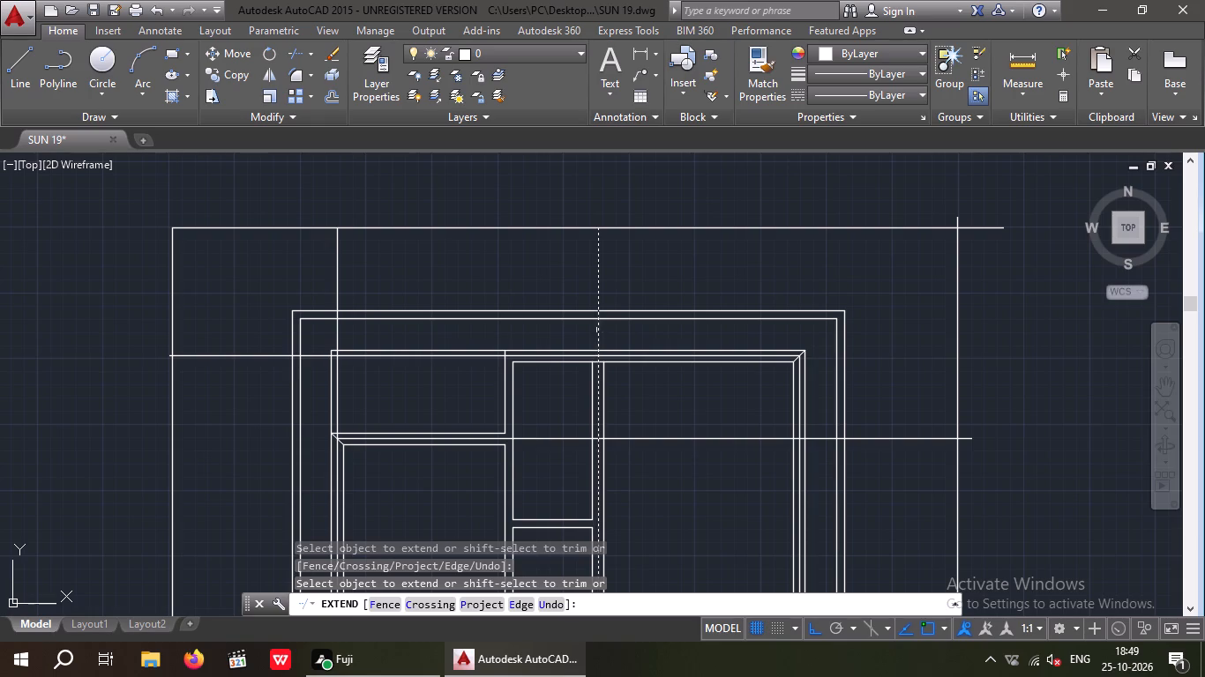
{"action": "left_click", "coordinate": [599, 330]}
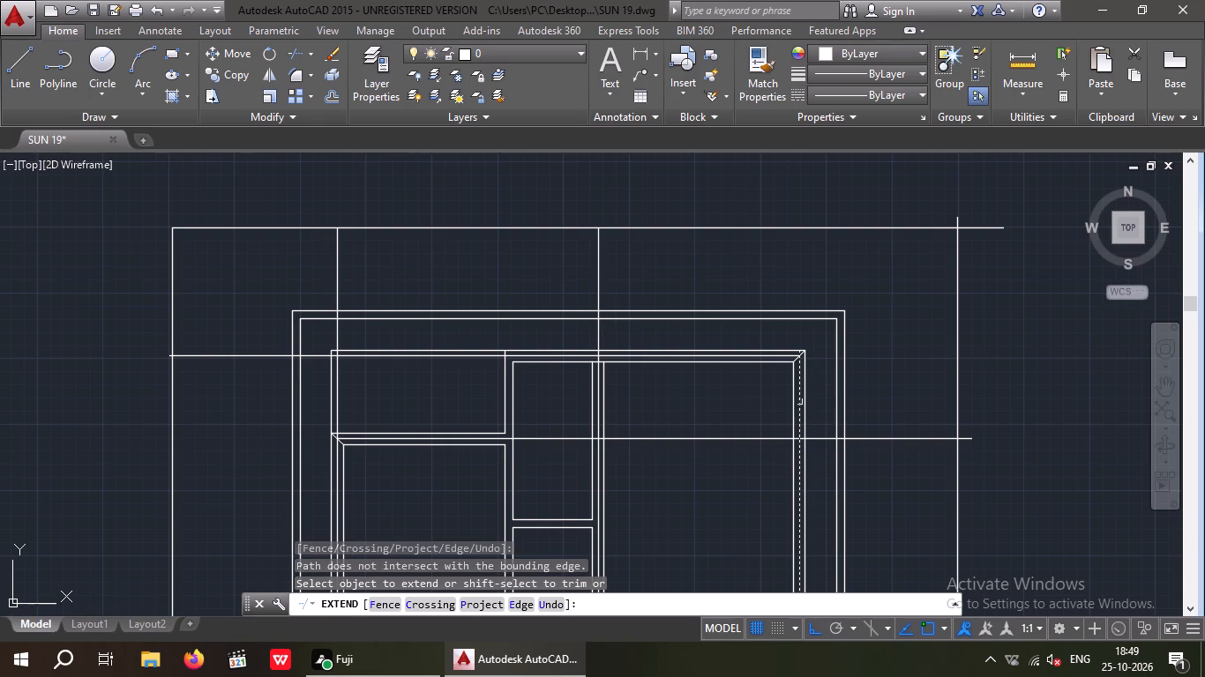
Extend the east house wall's vertical centre line north to the north outer line.
{"action": "left_click", "coordinate": [801, 391]}
{"action": "left_click", "coordinate": [797, 385]}
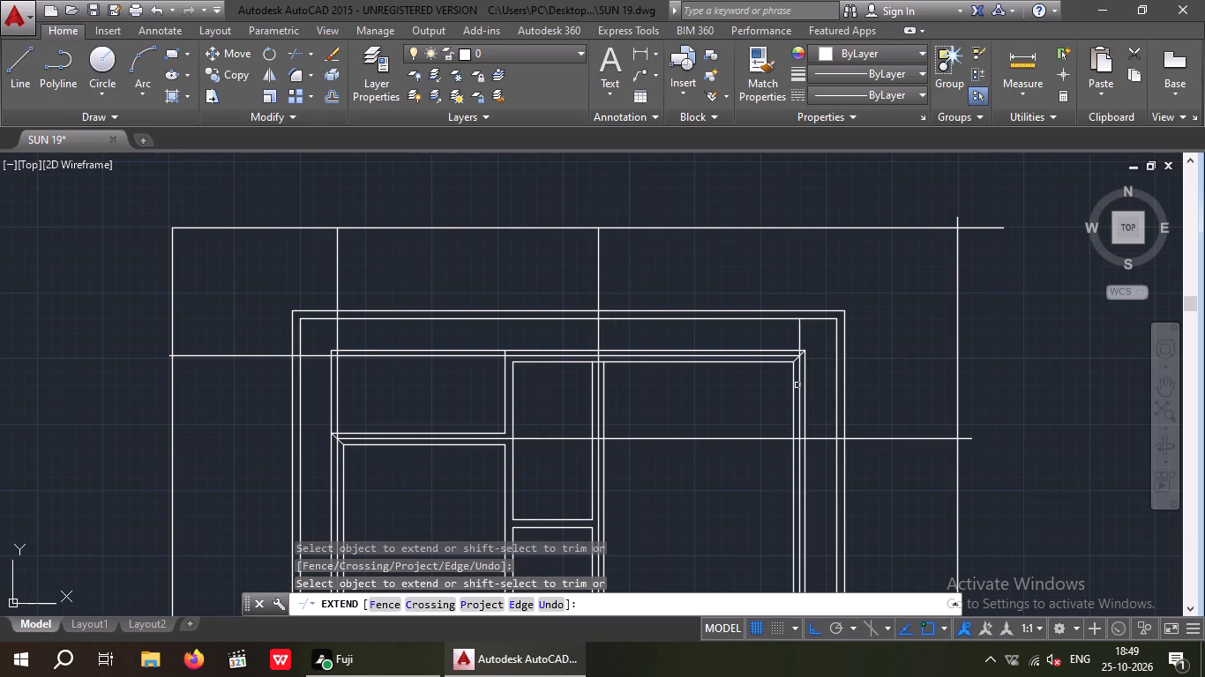
{"action": "left_click", "coordinate": [798, 337]}
{"action": "left_click", "coordinate": [798, 333]}
Extend the north house wall's horizontal centre line east past the boundary wall to the east outer line.
{"action": "scroll", "coordinate": [798, 333], "scroll_direction": "down", "scroll_amount": 1}
{"action": "middle_click_drag", "start_coordinate": [870, 453], "coordinate": [839, 403]}
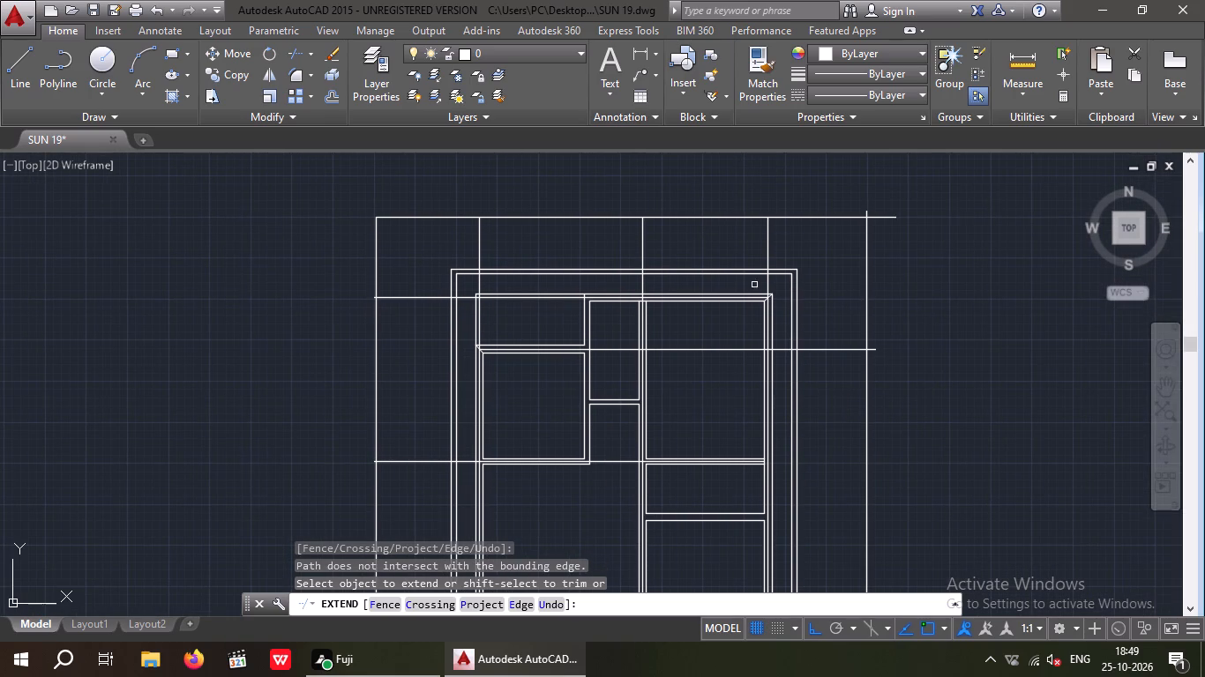
{"action": "scroll", "coordinate": [753, 290], "scroll_direction": "up", "scroll_amount": 3}
{"action": "left_click", "coordinate": [773, 317]}
{"action": "scroll", "coordinate": [773, 316], "scroll_direction": "down", "scroll_amount": 2}
{"action": "left_click", "coordinate": [773, 316]}
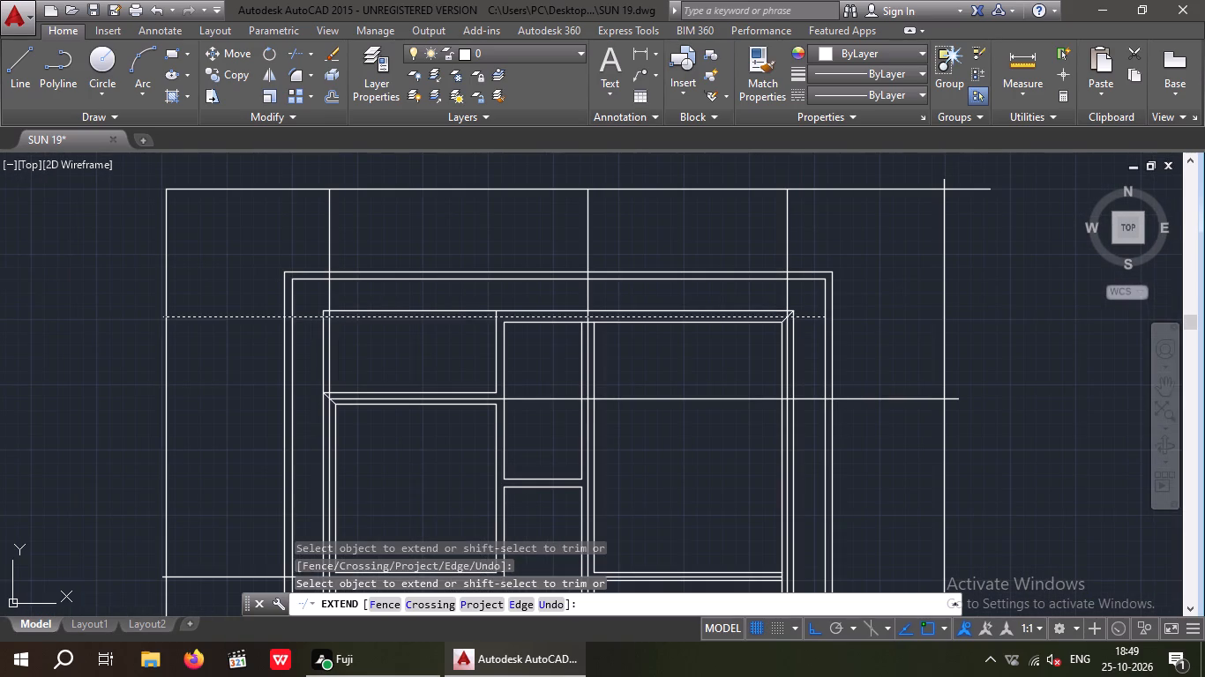
{"action": "left_click", "coordinate": [770, 318]}
{"action": "left_click", "coordinate": [770, 319]}
Extend the horizontal centre line of the wall south of the northwest room west past the boundary wall to the west outer line.
{"action": "middle_click_drag", "start_coordinate": [704, 382], "coordinate": [703, 331]}
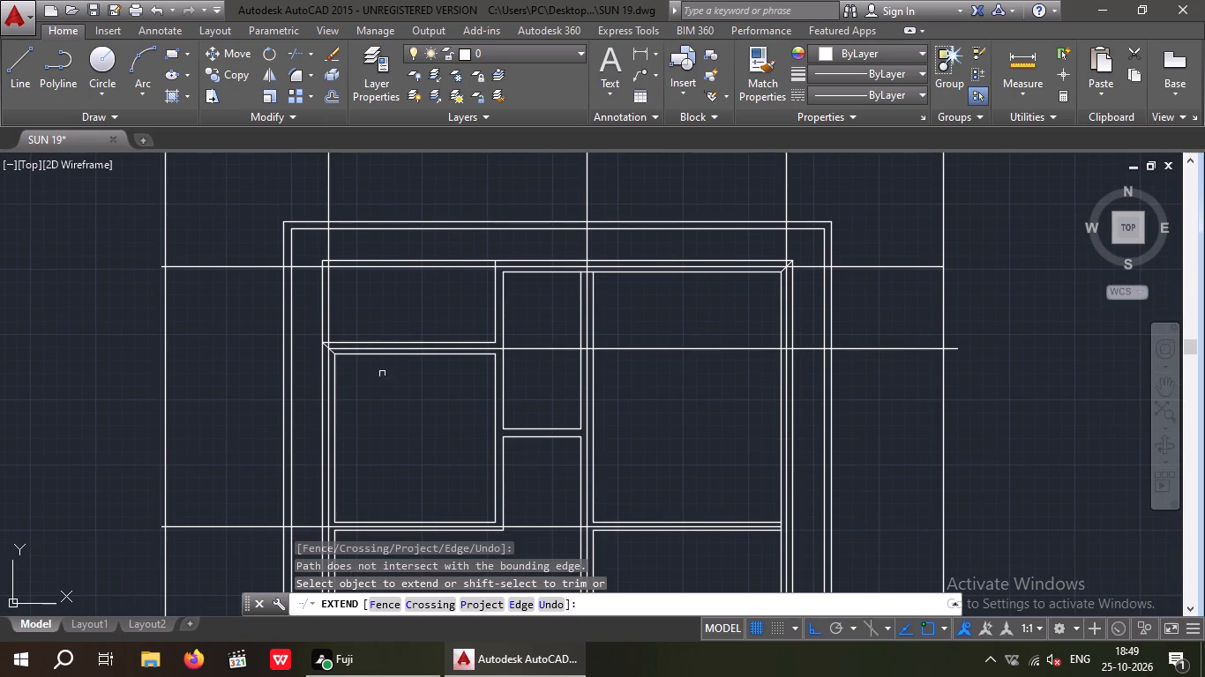
{"action": "scroll", "coordinate": [324, 346], "scroll_direction": "up", "scroll_amount": 2}
{"action": "left_click", "coordinate": [353, 348]}
{"action": "scroll", "coordinate": [352, 348], "scroll_direction": "down", "scroll_amount": 1}
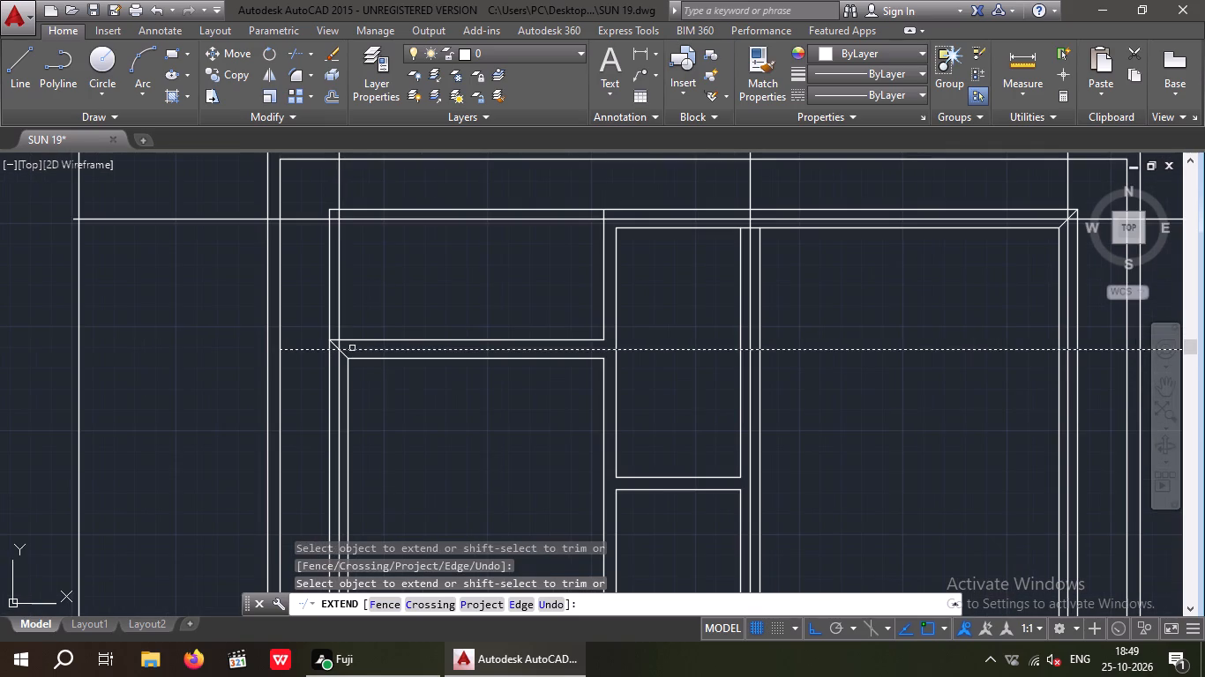
{"action": "left_click", "coordinate": [352, 349]}
{"action": "left_click", "coordinate": [298, 349]}
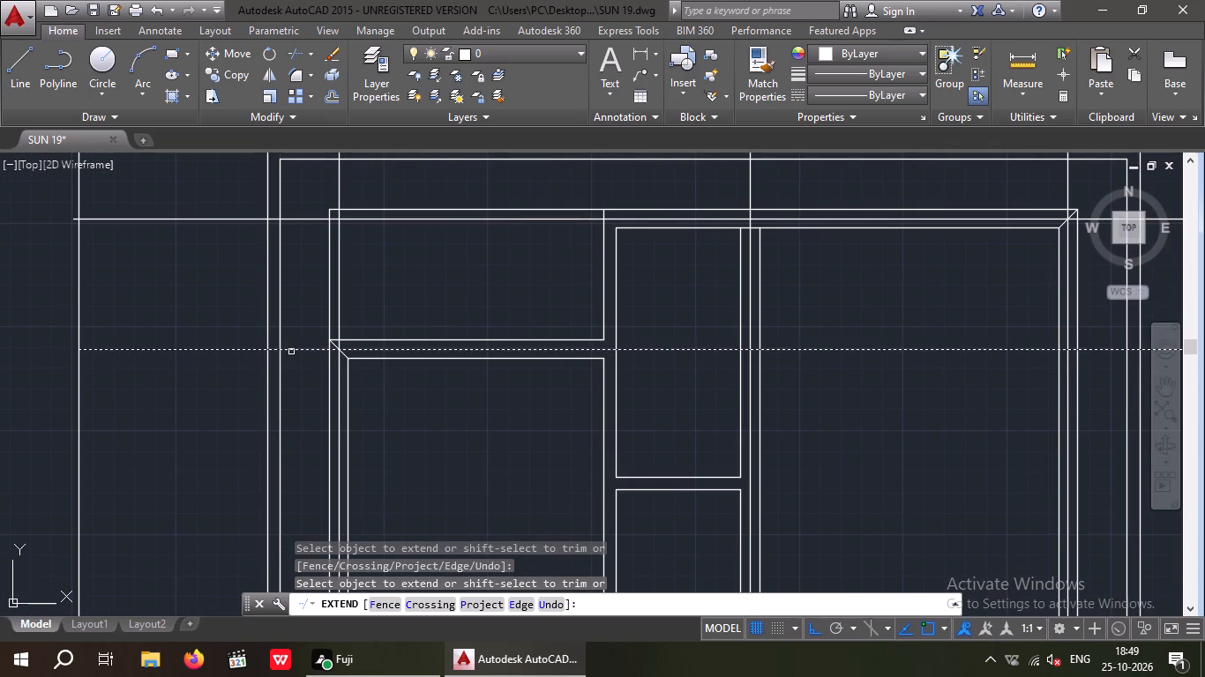
{"action": "left_click", "coordinate": [293, 351]}
Extend the third horizontal wall centre line from the north east past the boundary wall to the east outer line.
{"action": "scroll", "coordinate": [299, 338], "scroll_direction": "down", "scroll_amount": 3}
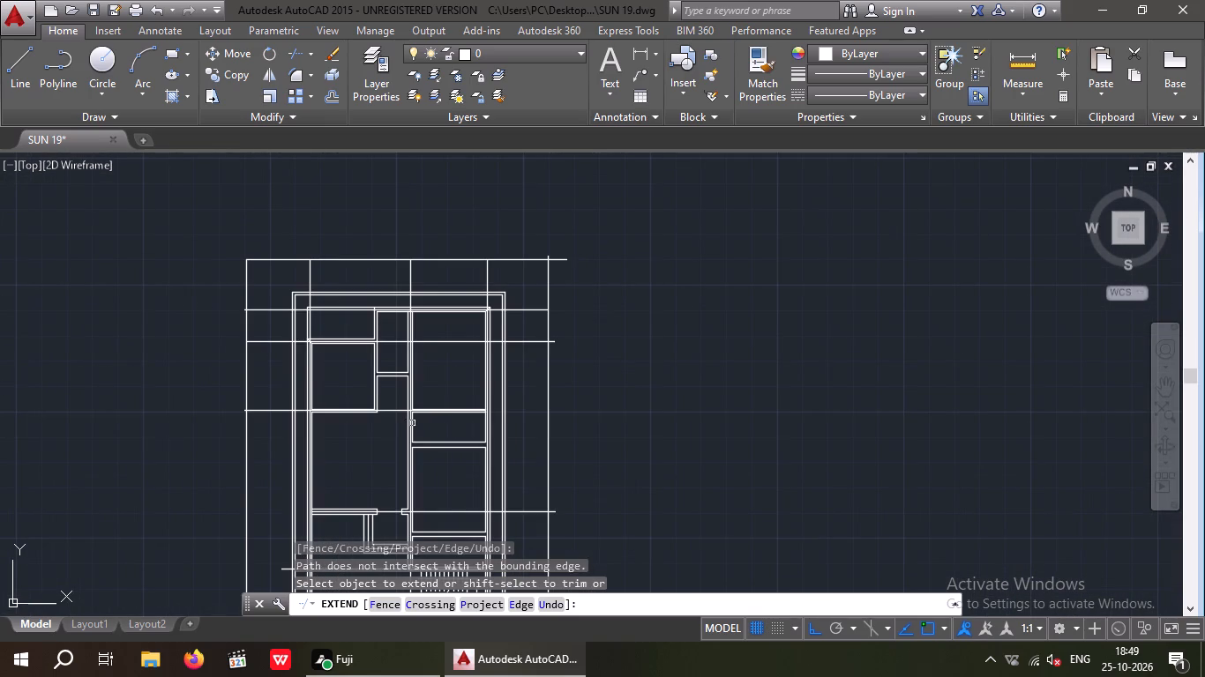
{"action": "scroll", "coordinate": [480, 415], "scroll_direction": "up", "scroll_amount": 4}
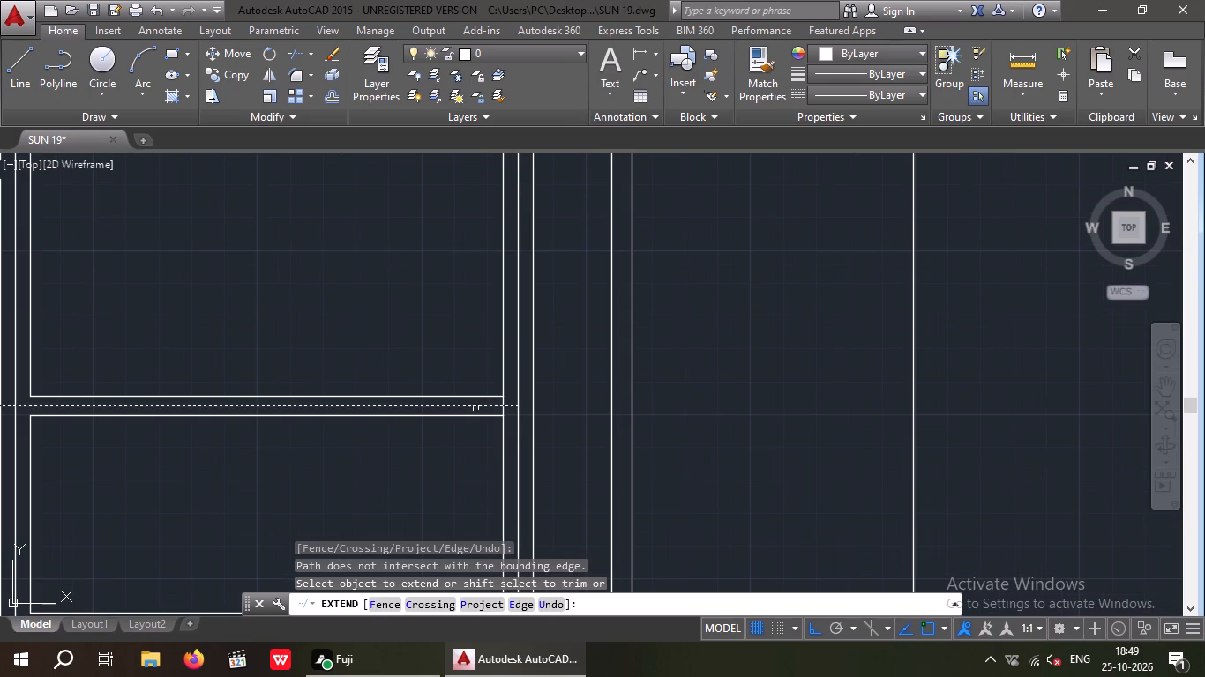
{"action": "left_click", "coordinate": [475, 408]}
{"action": "left_click", "coordinate": [479, 409]}
{"action": "left_click", "coordinate": [479, 407]}
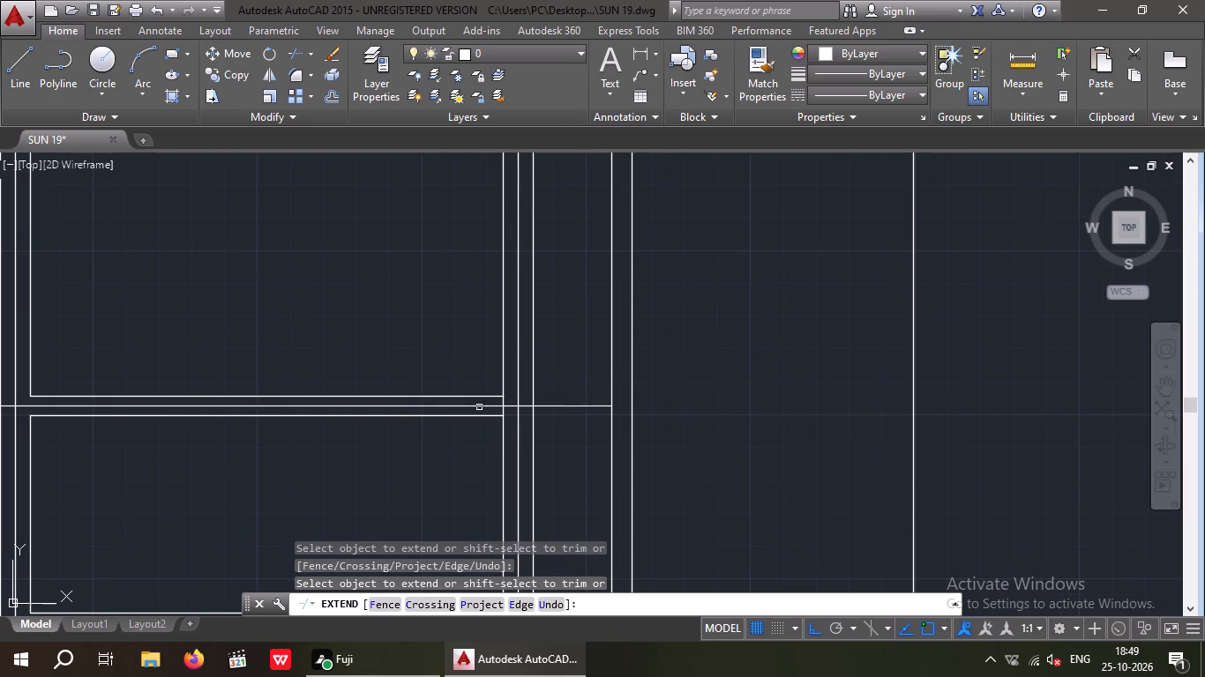
{"action": "left_click", "coordinate": [577, 404]}
{"action": "left_click", "coordinate": [579, 409]}
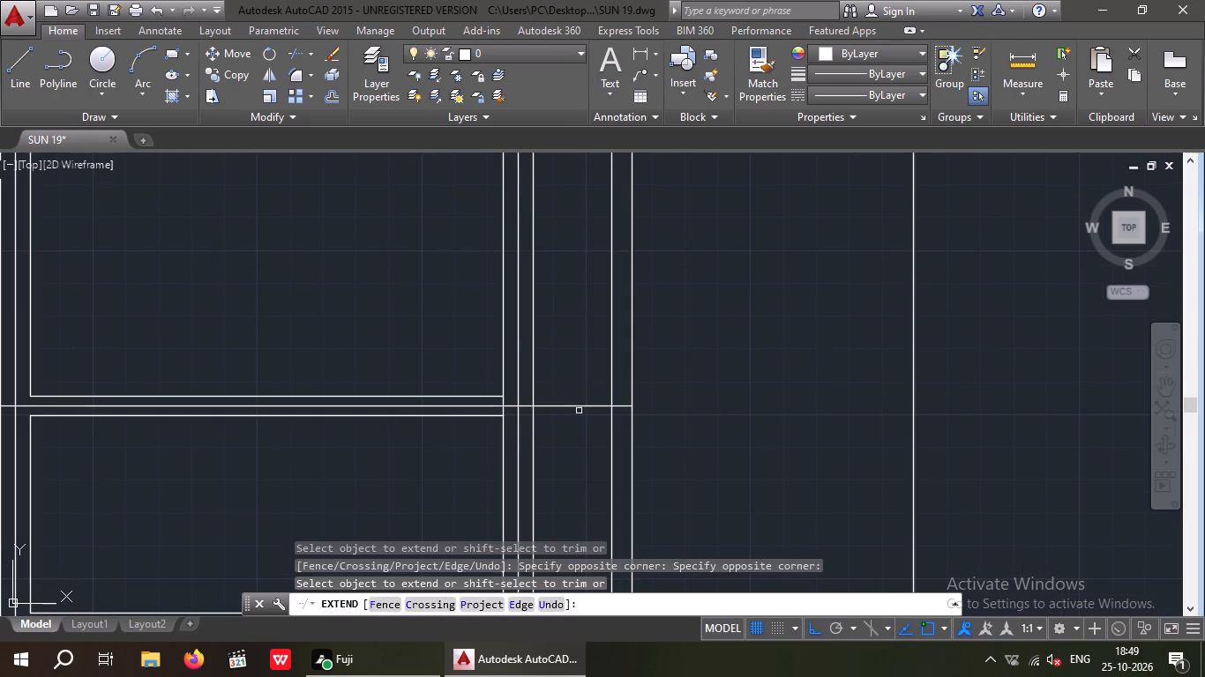
{"action": "left_click", "coordinate": [578, 405]}
Extend the horizontal centre line of the wall with the opening above the L-shaped steps west to the west outer line.
{"action": "scroll", "coordinate": [579, 399], "scroll_direction": "down", "scroll_amount": 3}
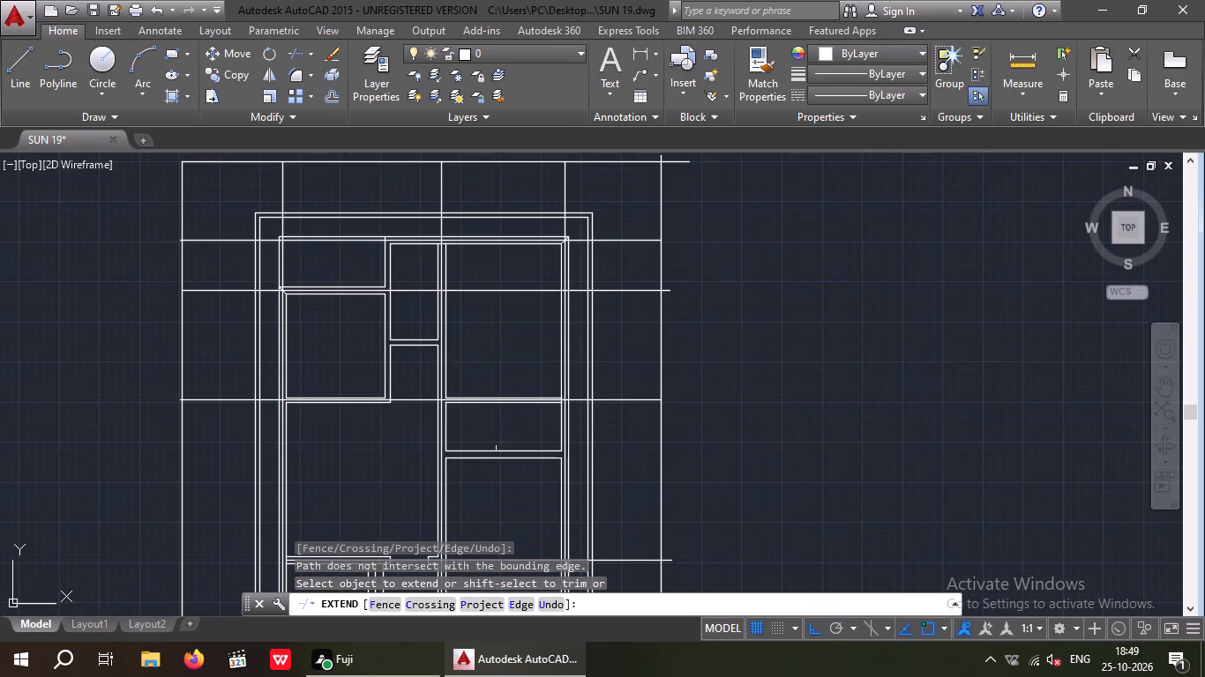
{"action": "middle_click_drag", "start_coordinate": [482, 452], "coordinate": [543, 355]}
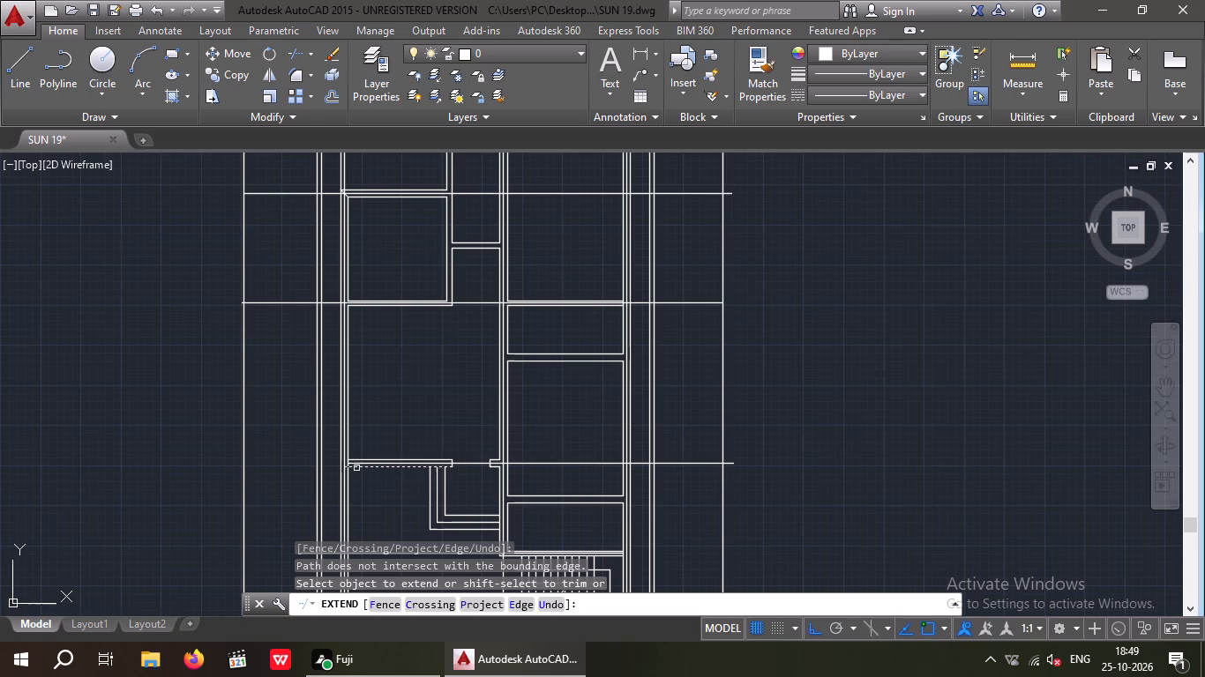
{"action": "scroll", "coordinate": [356, 468], "scroll_direction": "up", "scroll_amount": 1}
{"action": "left_click", "coordinate": [354, 459]}
{"action": "left_click", "coordinate": [356, 460]}
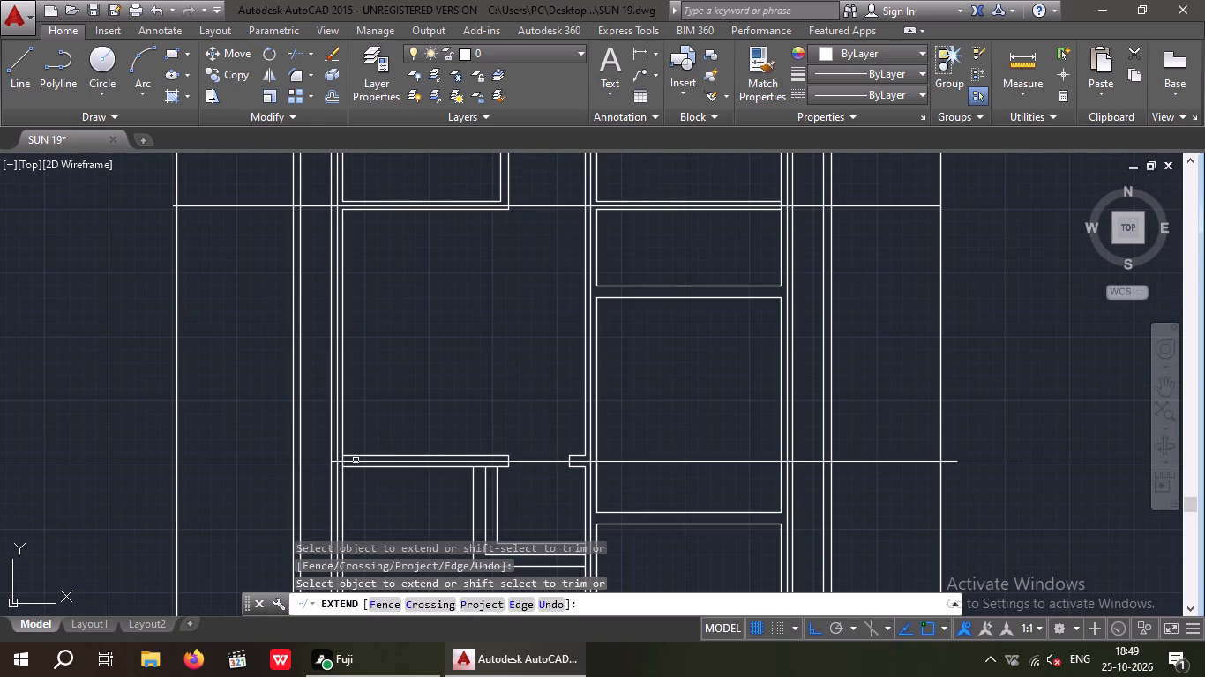
{"action": "left_click", "coordinate": [354, 461]}
{"action": "left_click", "coordinate": [317, 460]}
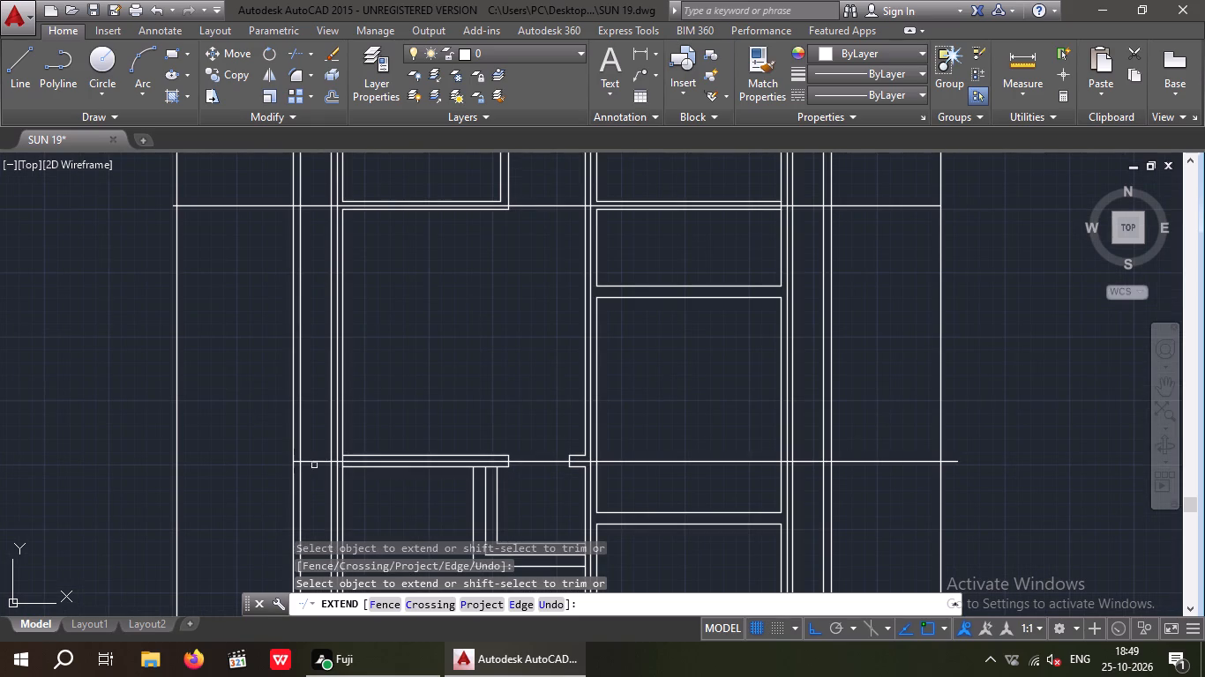
{"action": "left_click", "coordinate": [314, 463]}
Extend the horizontal centre line of the wall just north of the staircase to both the east and west outer lines.
{"action": "middle_click_drag", "start_coordinate": [686, 416], "coordinate": [687, 413]}
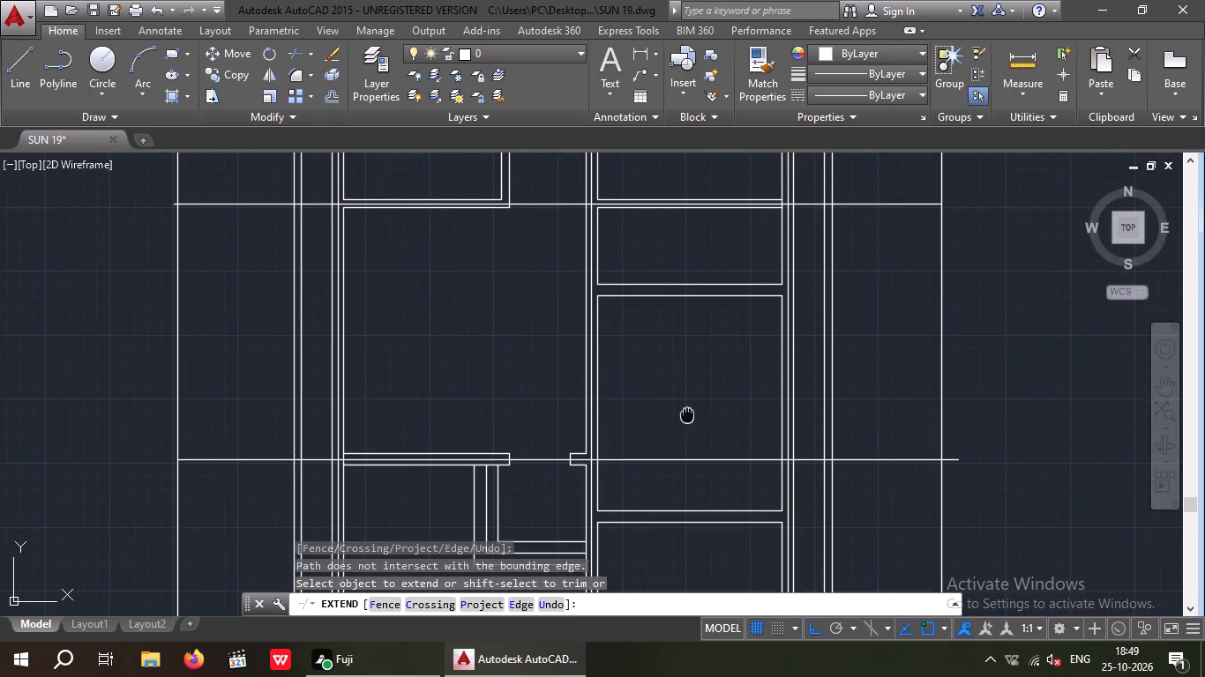
{"action": "middle_click_drag", "start_coordinate": [687, 413], "coordinate": [660, 328]}
{"action": "scroll", "coordinate": [651, 319], "scroll_direction": "down", "scroll_amount": 2}
{"action": "scroll", "coordinate": [691, 398], "scroll_direction": "up", "scroll_amount": 3}
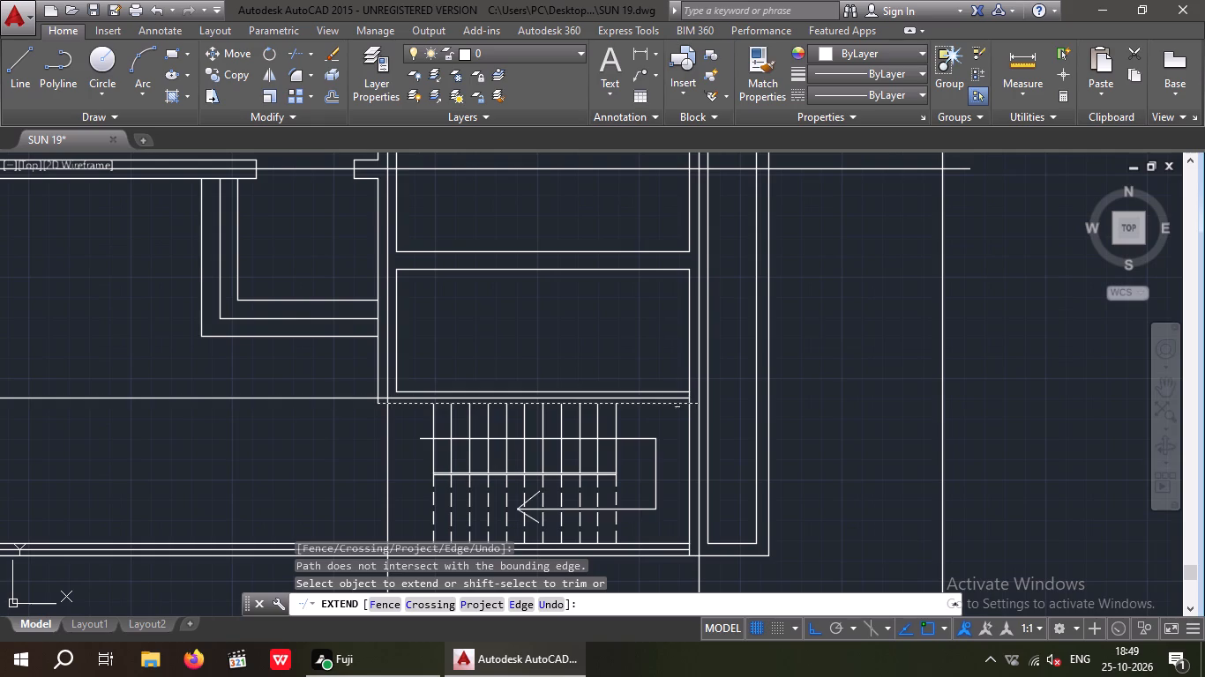
{"action": "scroll", "coordinate": [676, 399], "scroll_direction": "up", "scroll_amount": 2}
{"action": "left_click", "coordinate": [676, 398]}
{"action": "scroll", "coordinate": [675, 399], "scroll_direction": "down", "scroll_amount": 1}
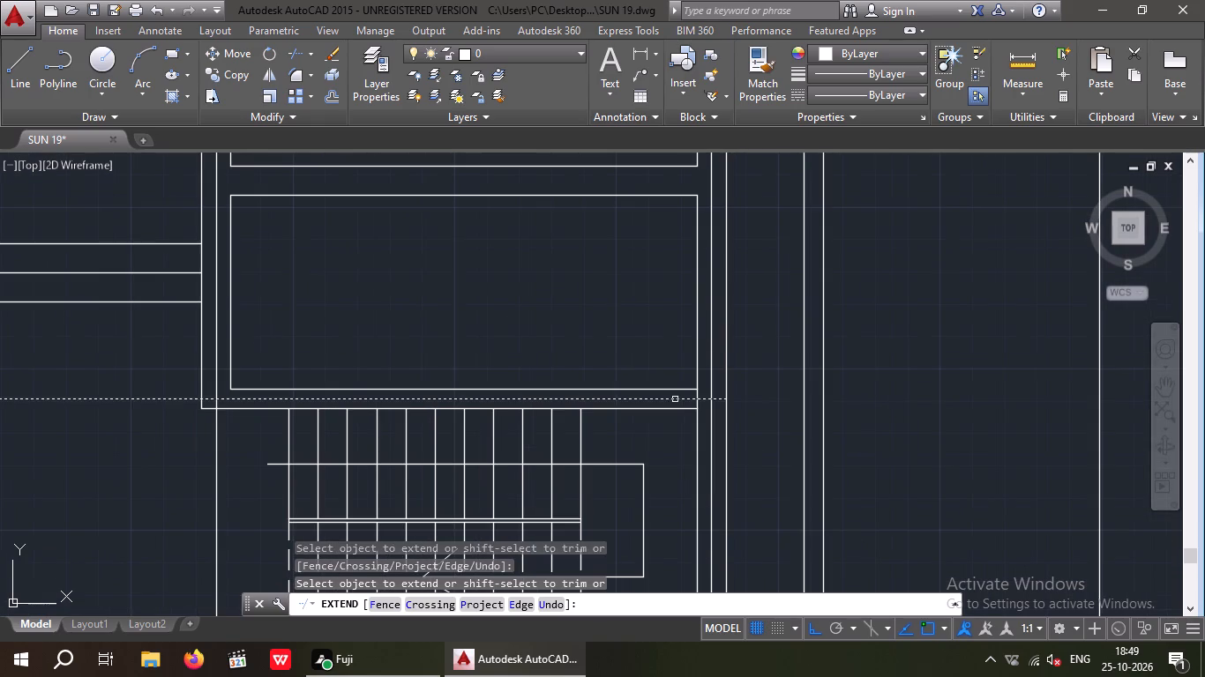
{"action": "left_click", "coordinate": [677, 400]}
{"action": "left_click", "coordinate": [684, 401]}
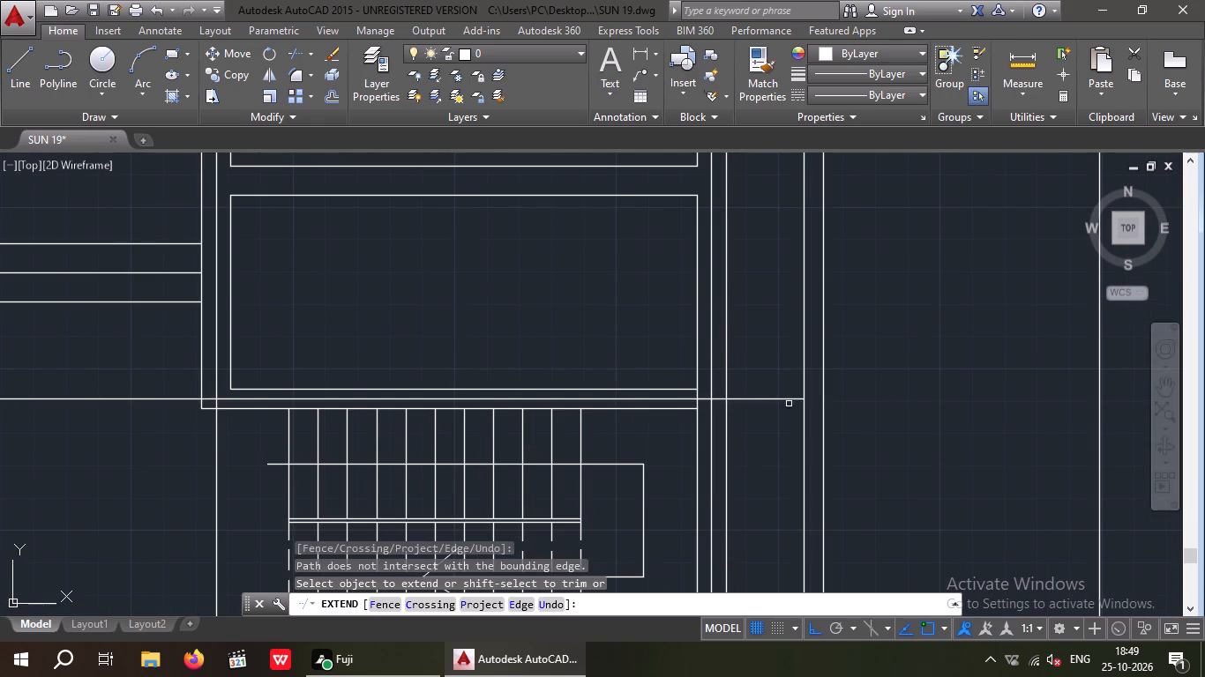
{"action": "left_click", "coordinate": [783, 400]}
{"action": "scroll", "coordinate": [780, 399], "scroll_direction": "down", "scroll_amount": 2}
{"action": "left_click", "coordinate": [780, 399]}
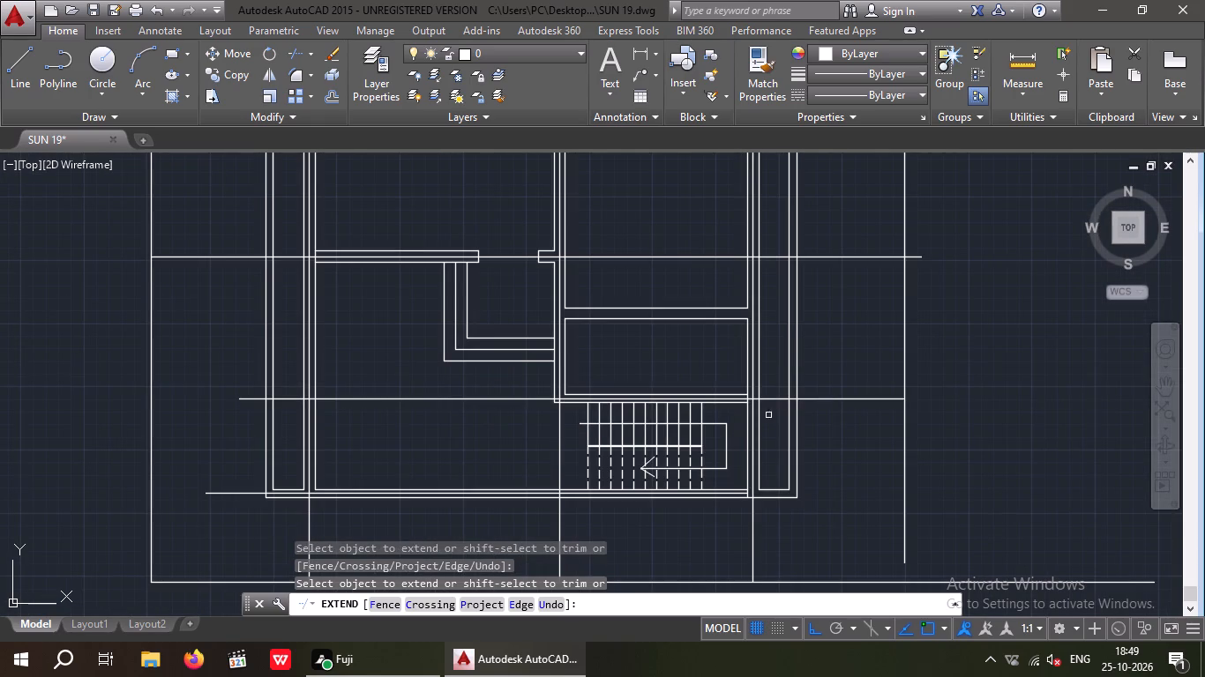
{"action": "left_click", "coordinate": [360, 403]}
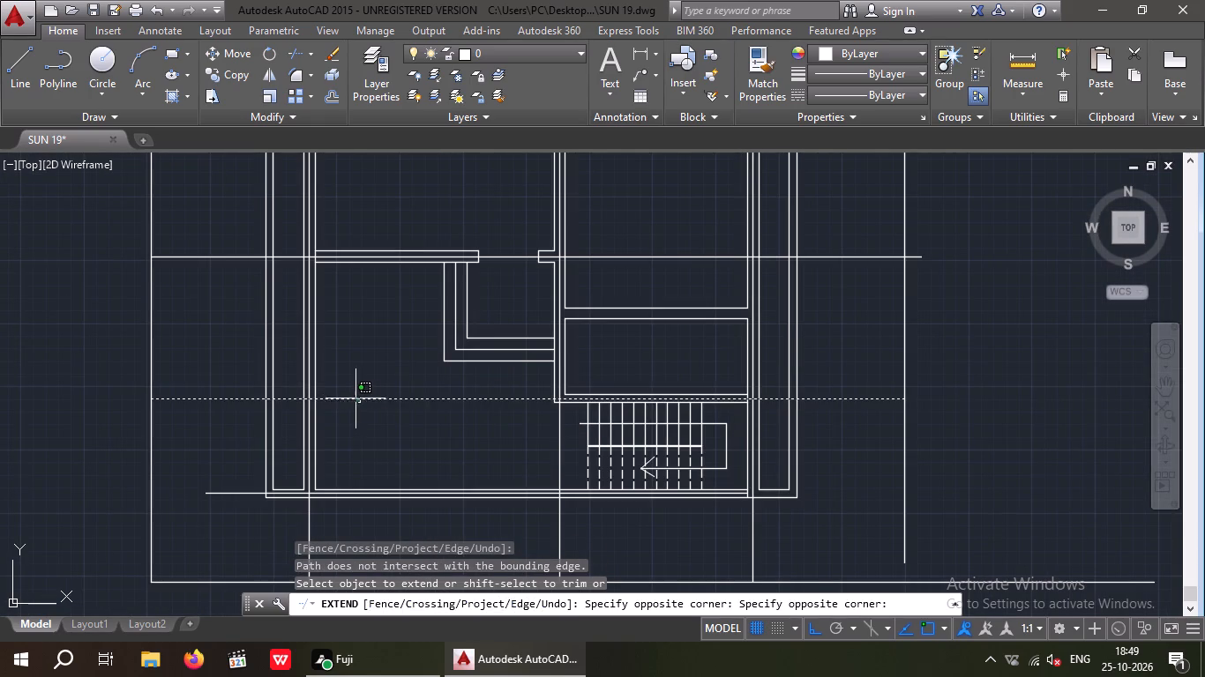
{"action": "left_click", "coordinate": [355, 396]}
Extend the south wall's horizontal centre line to both the east and west outer lines.
{"action": "middle_click_drag", "start_coordinate": [373, 458], "coordinate": [394, 400]}
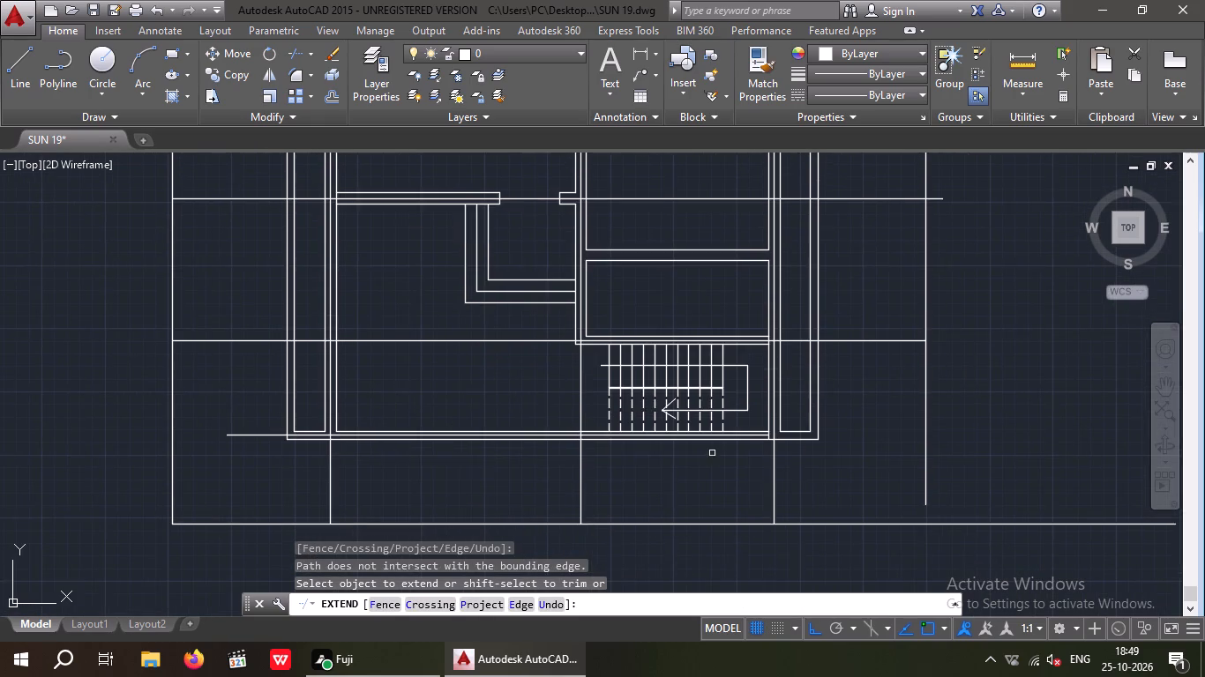
{"action": "scroll", "coordinate": [720, 447], "scroll_direction": "up", "scroll_amount": 2}
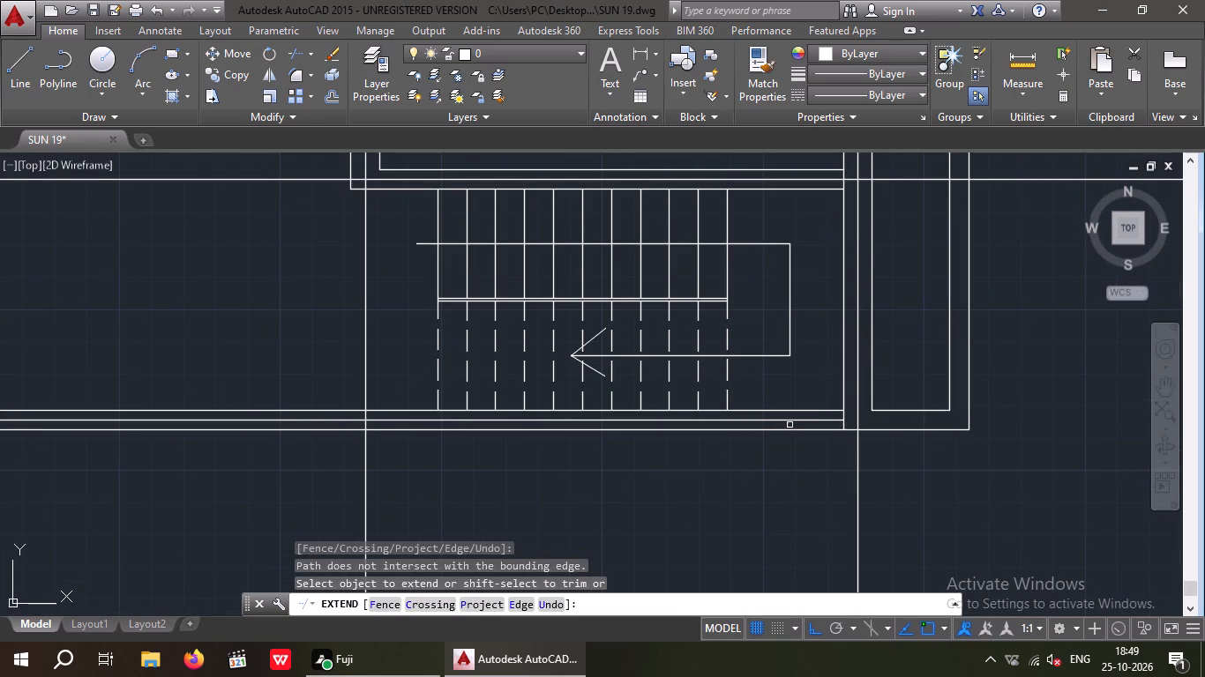
{"action": "left_click", "coordinate": [790, 421]}
{"action": "left_click", "coordinate": [795, 419]}
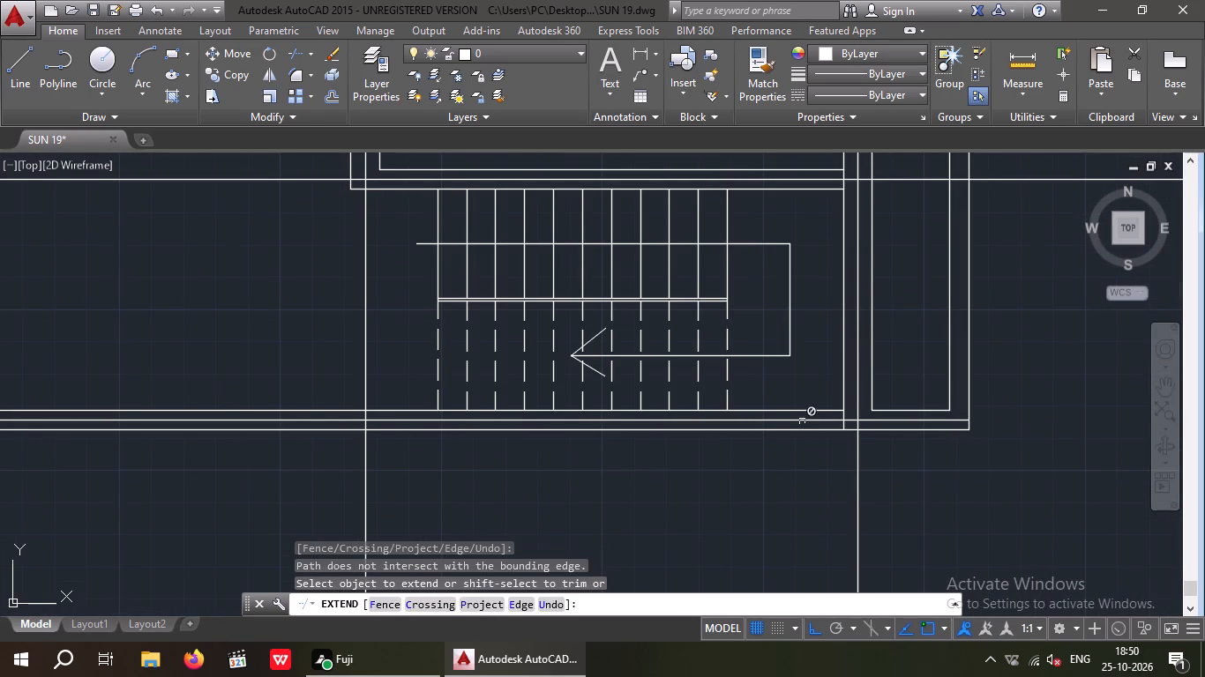
{"action": "left_click", "coordinate": [802, 421]}
{"action": "scroll", "coordinate": [802, 427], "scroll_direction": "down", "scroll_amount": 1}
{"action": "left_click", "coordinate": [802, 425]}
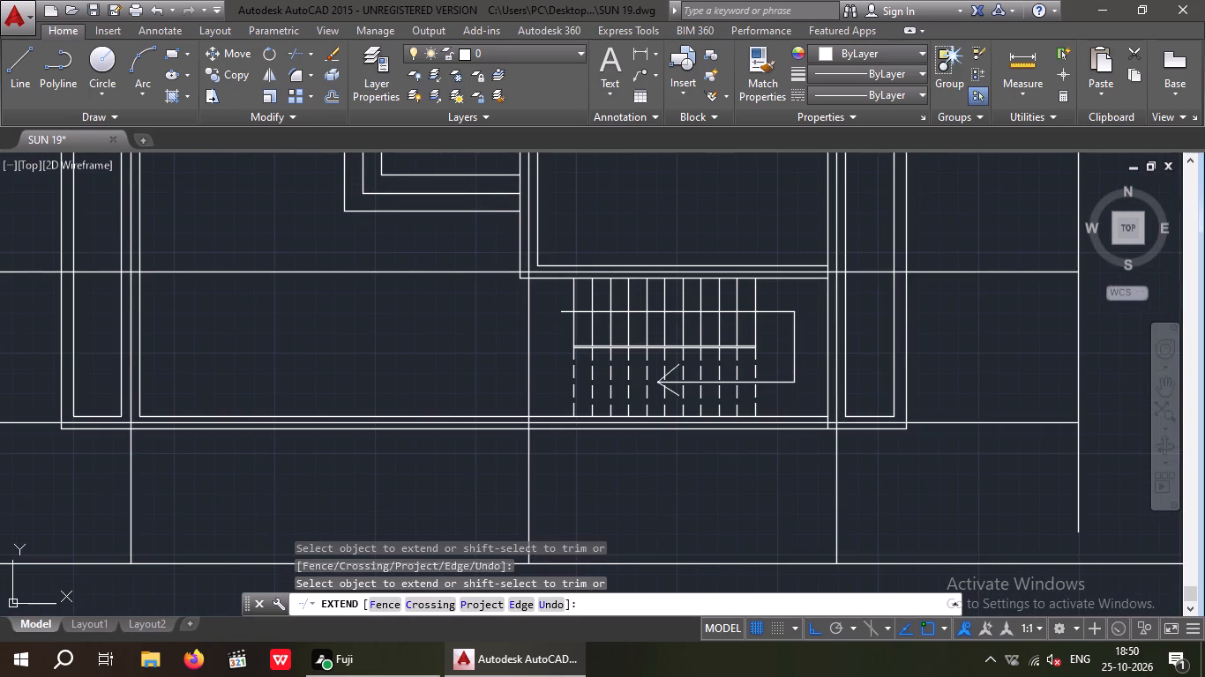
{"action": "middle_click_drag", "start_coordinate": [258, 464], "coordinate": [554, 474]}
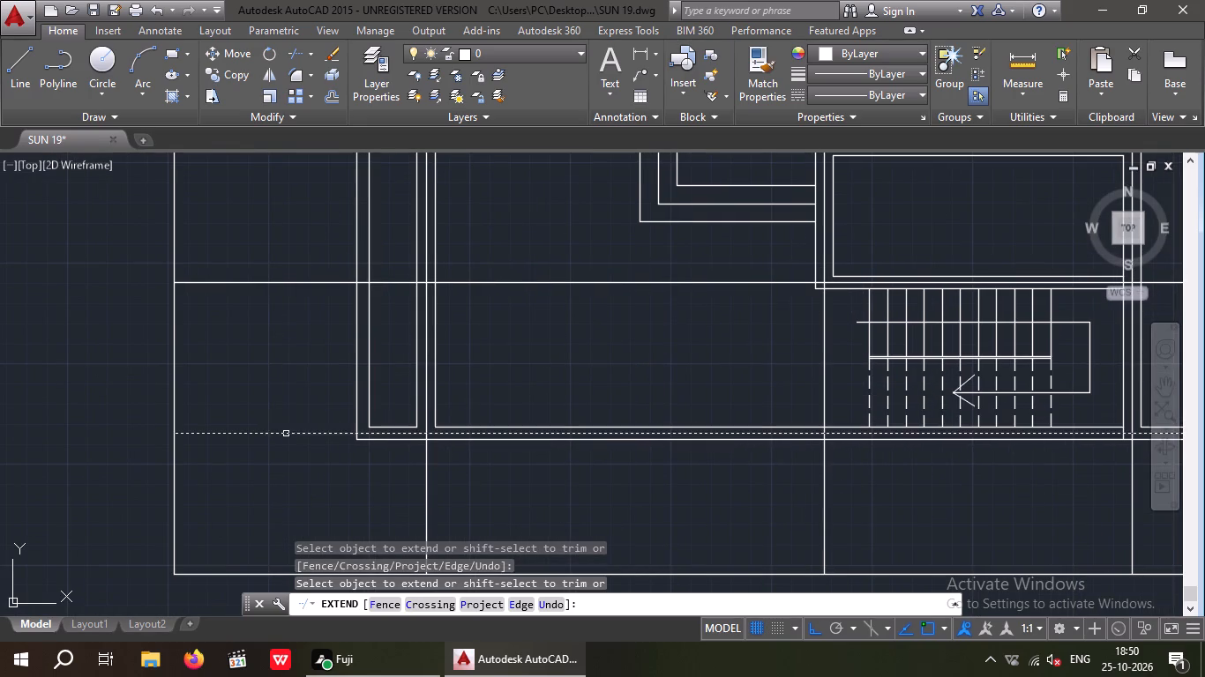
{"action": "left_click", "coordinate": [286, 434]}
{"action": "scroll", "coordinate": [286, 433], "scroll_direction": "down", "scroll_amount": 3}
{"action": "middle_click_drag", "start_coordinate": [579, 550], "coordinate": [583, 569]}
{"action": "key", "text": "Escape"}
Delete the horizontal outer line south of the plan.
{"action": "left_click_drag", "start_coordinate": [854, 537], "coordinate": [828, 518]}
{"action": "left_click", "coordinate": [809, 469]}
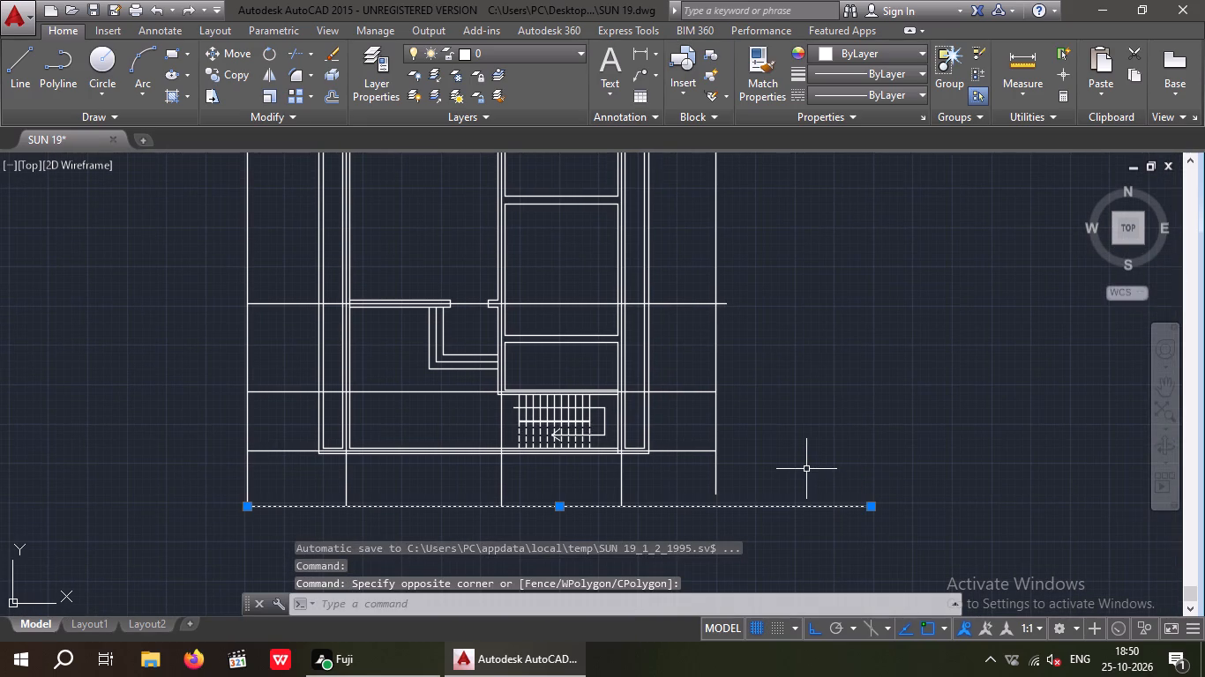
{"action": "key", "text": "Delete"}
Trim the ends of the two horizontal centre lines that overshoot the east outer line.
{"action": "middle_click_drag", "start_coordinate": [728, 504], "coordinate": [742, 589]}
{"action": "middle_click_drag", "start_coordinate": [759, 542], "coordinate": [759, 502]}
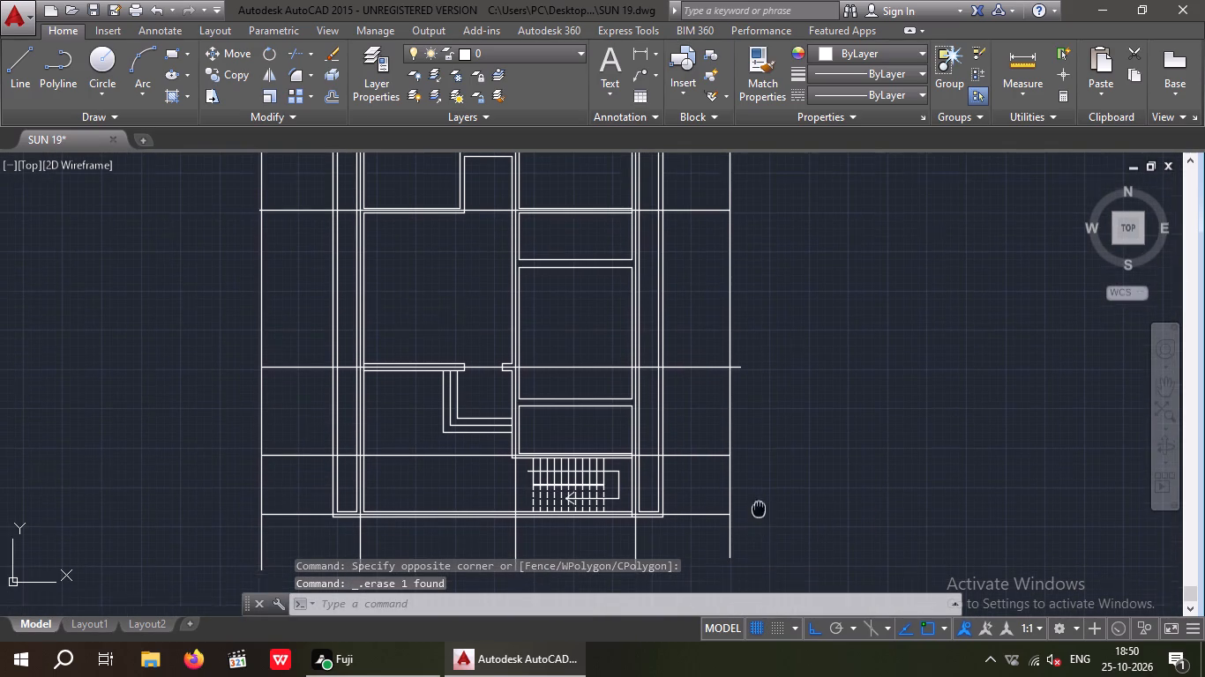
{"action": "middle_click_drag", "start_coordinate": [759, 502], "coordinate": [758, 487]}
{"action": "middle_click_drag", "start_coordinate": [766, 504], "coordinate": [769, 580]}
{"action": "key", "text": "Escape"}
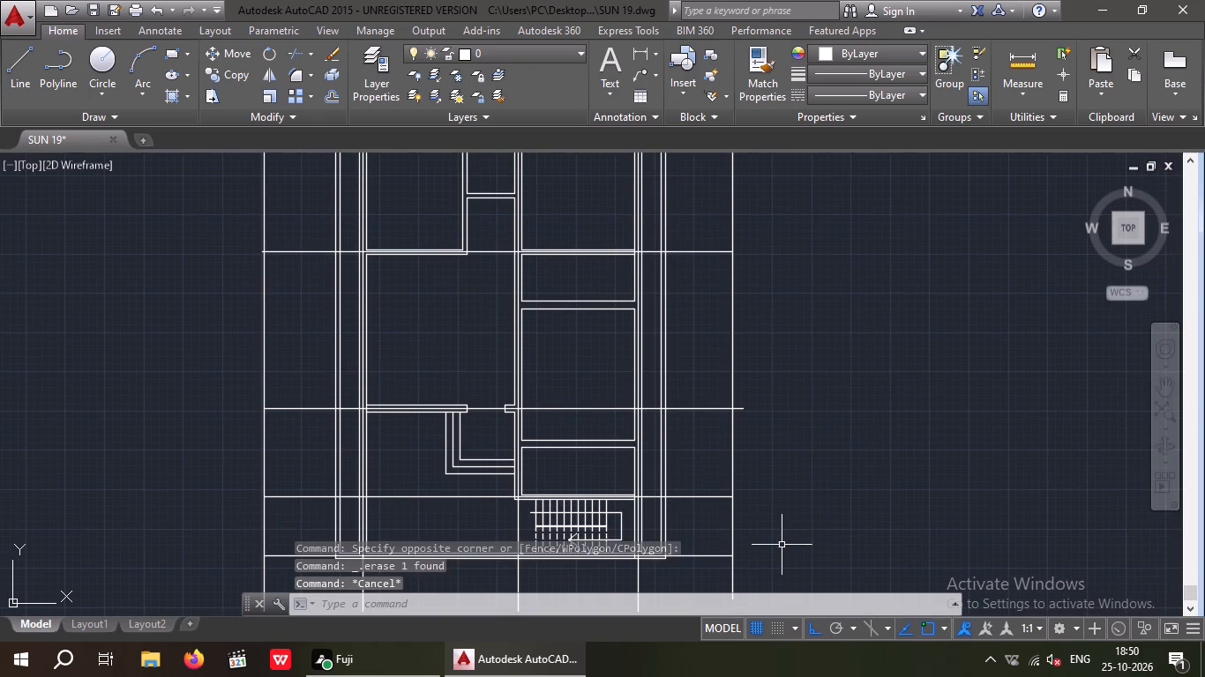
{"action": "key", "text": "Escape"}
{"action": "key", "text": "t"}
{"action": "key", "text": "r"}
{"action": "key", "text": "space"}
{"action": "key", "text": "space"}
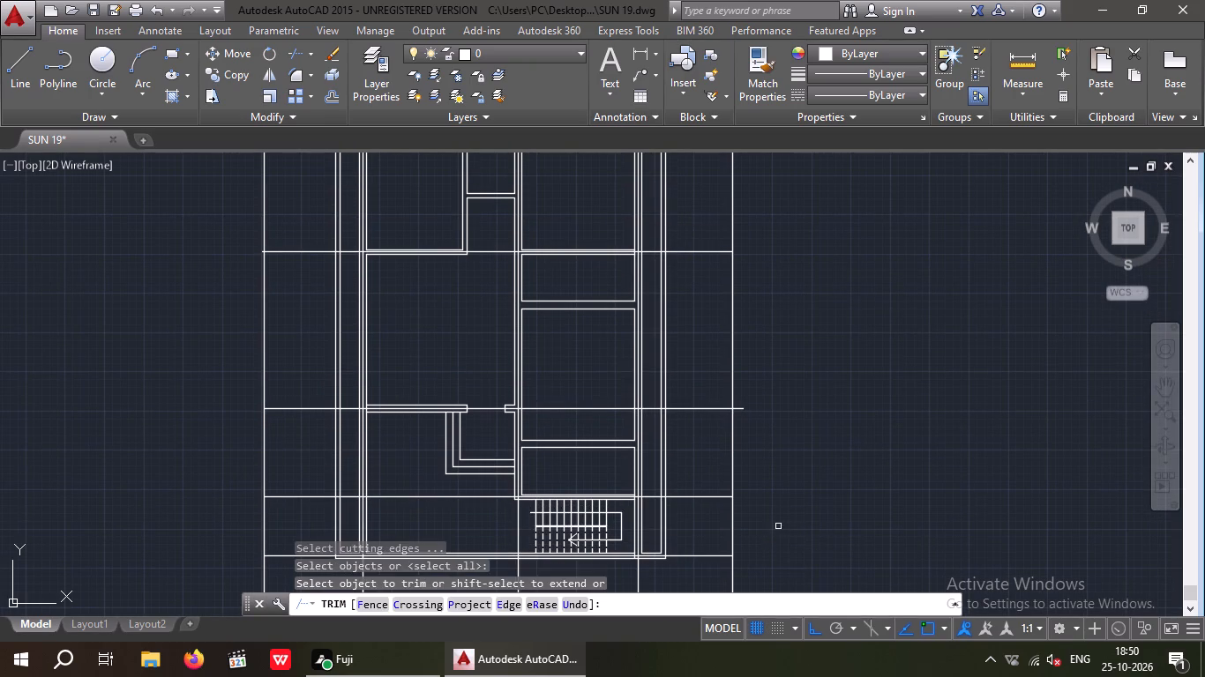
{"action": "middle_click_drag", "start_coordinate": [772, 532], "coordinate": [632, 554]}
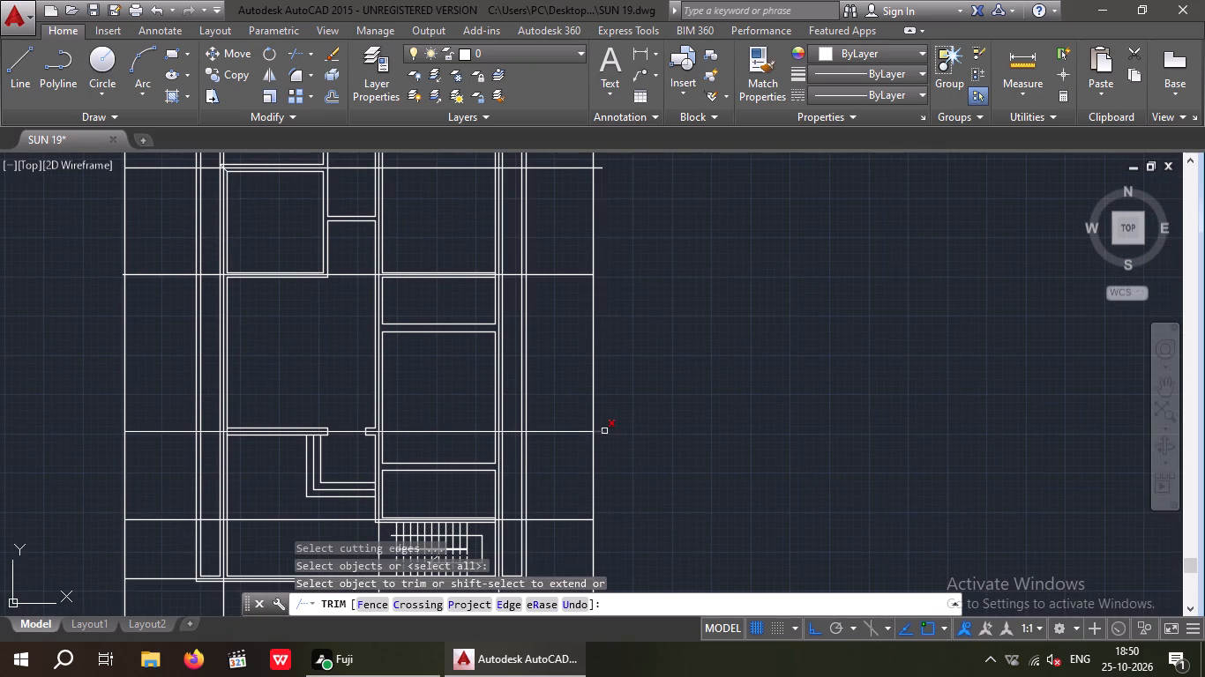
{"action": "left_click", "coordinate": [604, 431]}
{"action": "middle_click_drag", "start_coordinate": [652, 415], "coordinate": [658, 568]}
{"action": "left_click", "coordinate": [607, 317]}
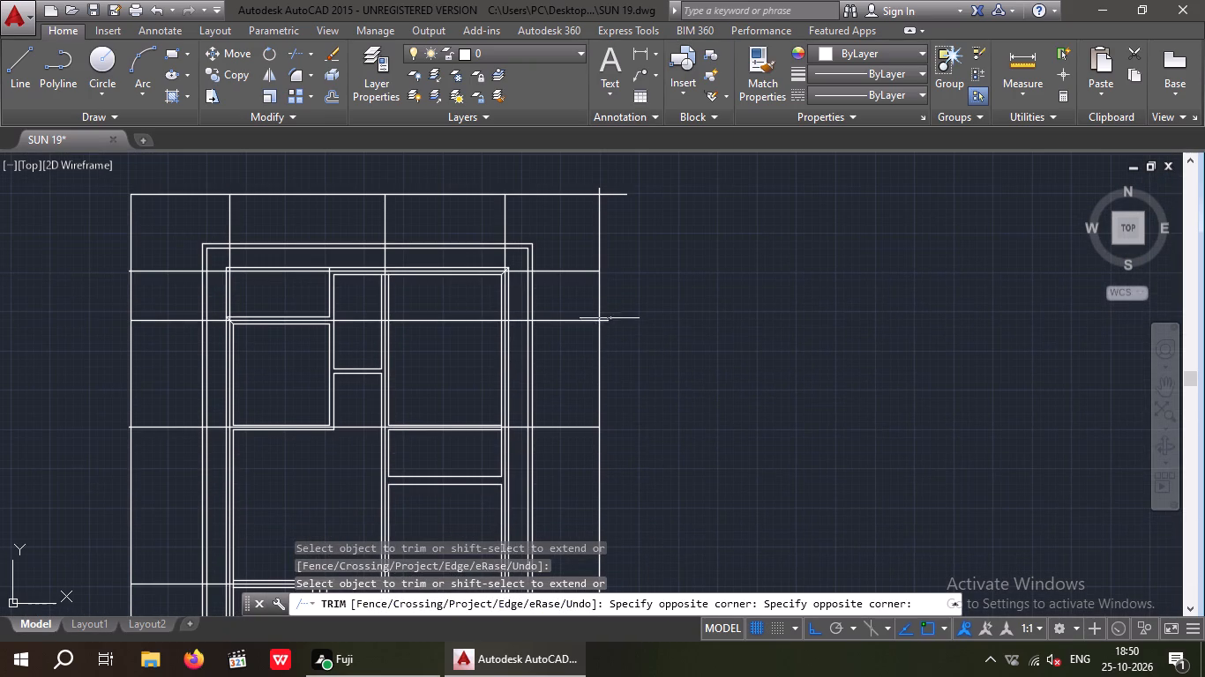
{"action": "left_click", "coordinate": [623, 331]}
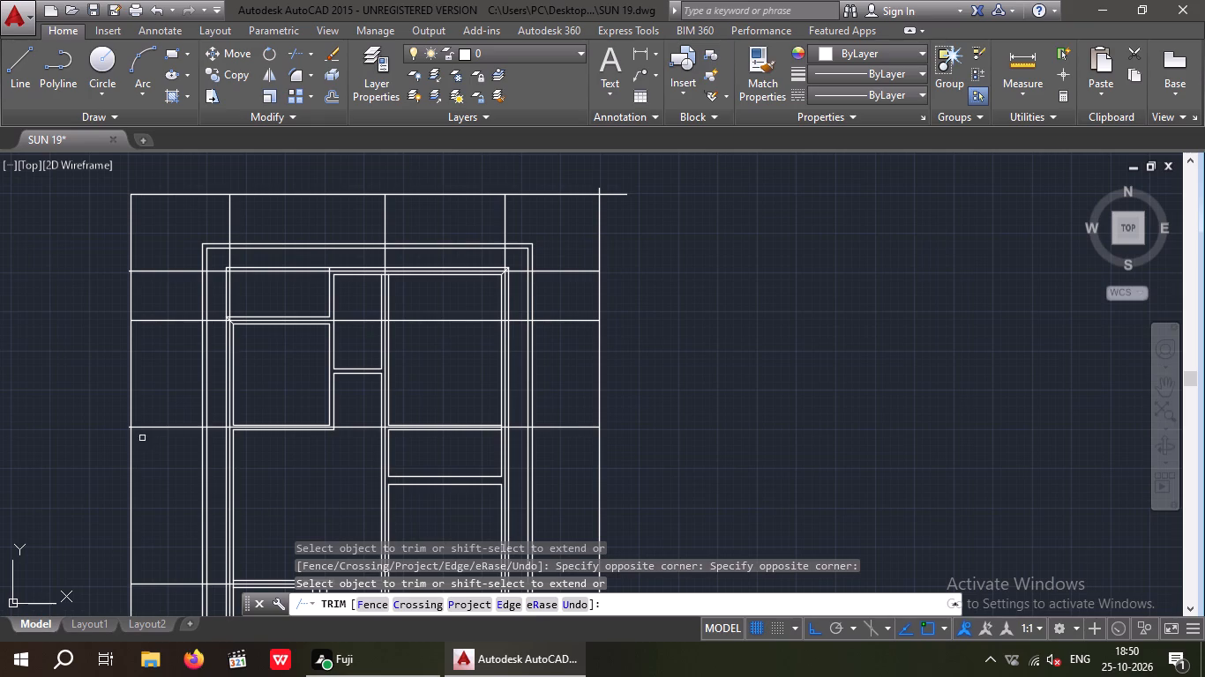
Trim the ends of the north wall's and the third horizontal centre lines that overshoot the west outer line.
{"action": "scroll", "coordinate": [116, 266], "scroll_direction": "up", "scroll_amount": 4}
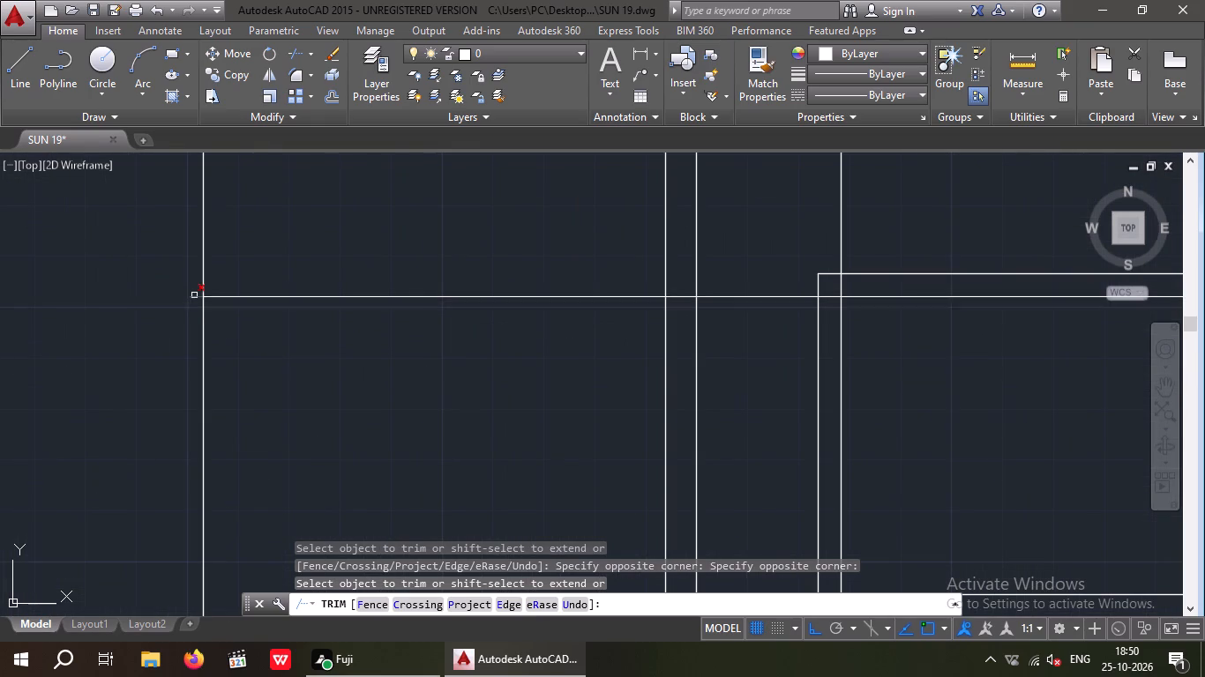
{"action": "left_click", "coordinate": [194, 294]}
{"action": "scroll", "coordinate": [190, 279], "scroll_direction": "down", "scroll_amount": 3}
{"action": "middle_click_drag", "start_coordinate": [176, 363], "coordinate": [199, 279]}
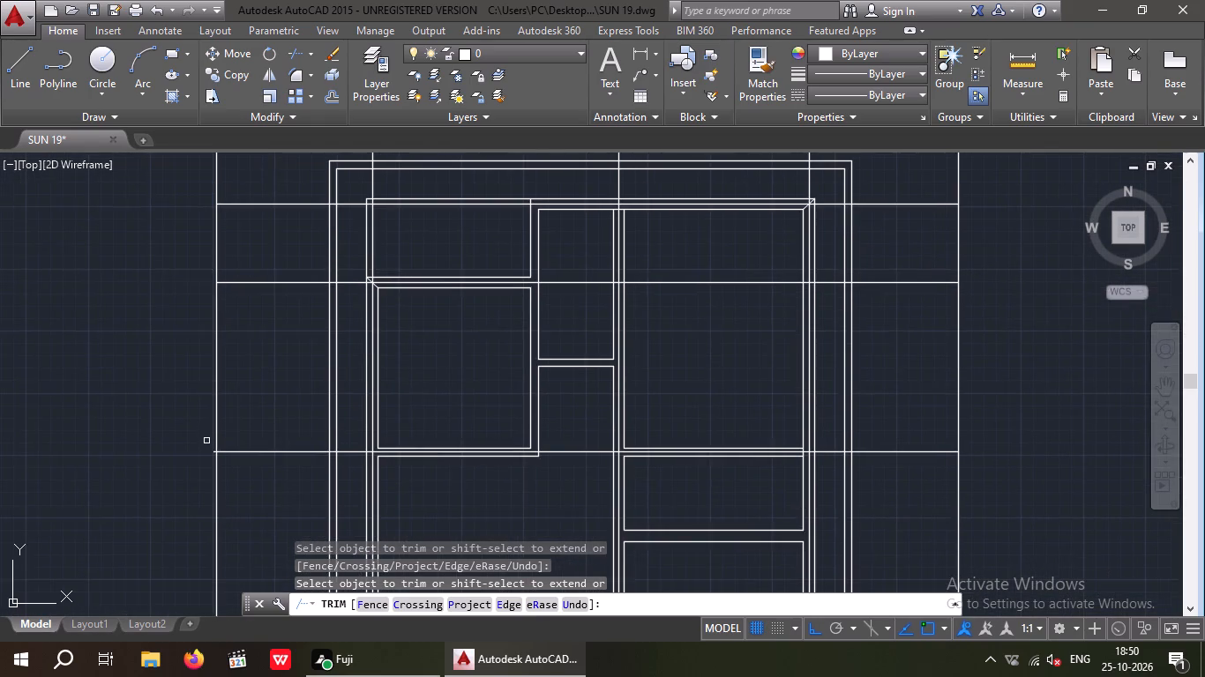
{"action": "scroll", "coordinate": [206, 445], "scroll_direction": "up", "scroll_amount": 4}
{"action": "left_click", "coordinate": [236, 447]}
{"action": "scroll", "coordinate": [230, 421], "scroll_direction": "down", "scroll_amount": 4}
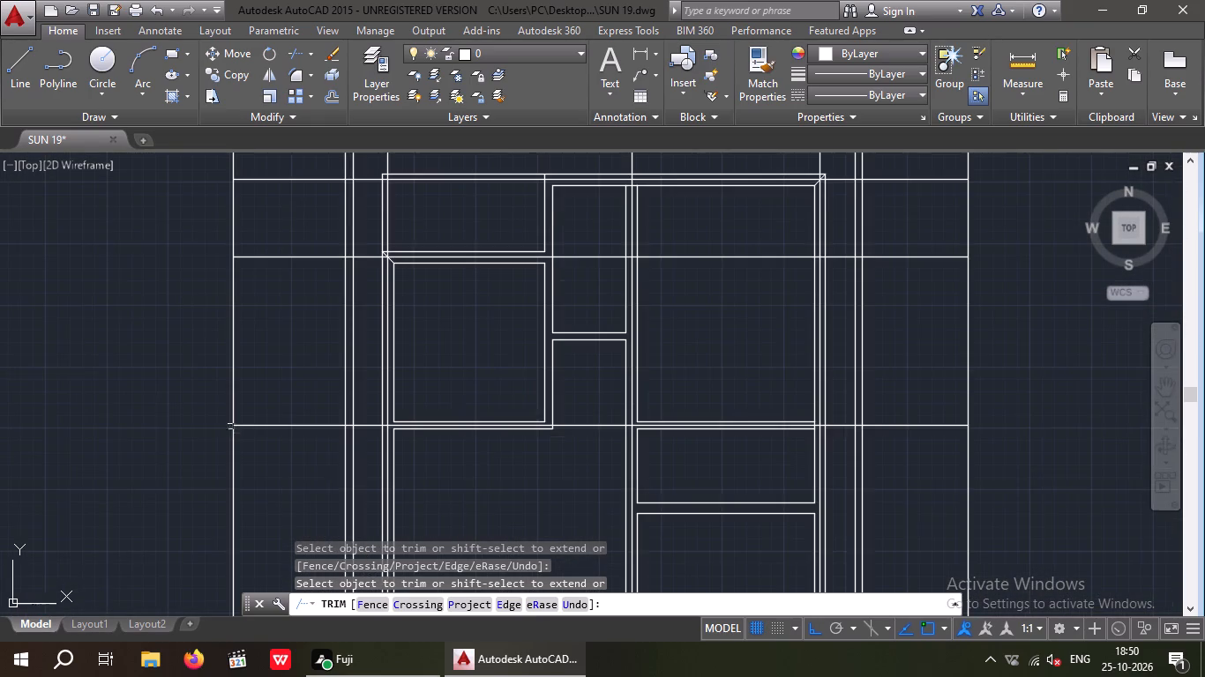
{"action": "middle_click_drag", "start_coordinate": [221, 448], "coordinate": [234, 397]}
{"action": "scroll", "coordinate": [232, 358], "scroll_direction": "down", "scroll_amount": 2}
{"action": "middle_click_drag", "start_coordinate": [221, 465], "coordinate": [205, 504]}
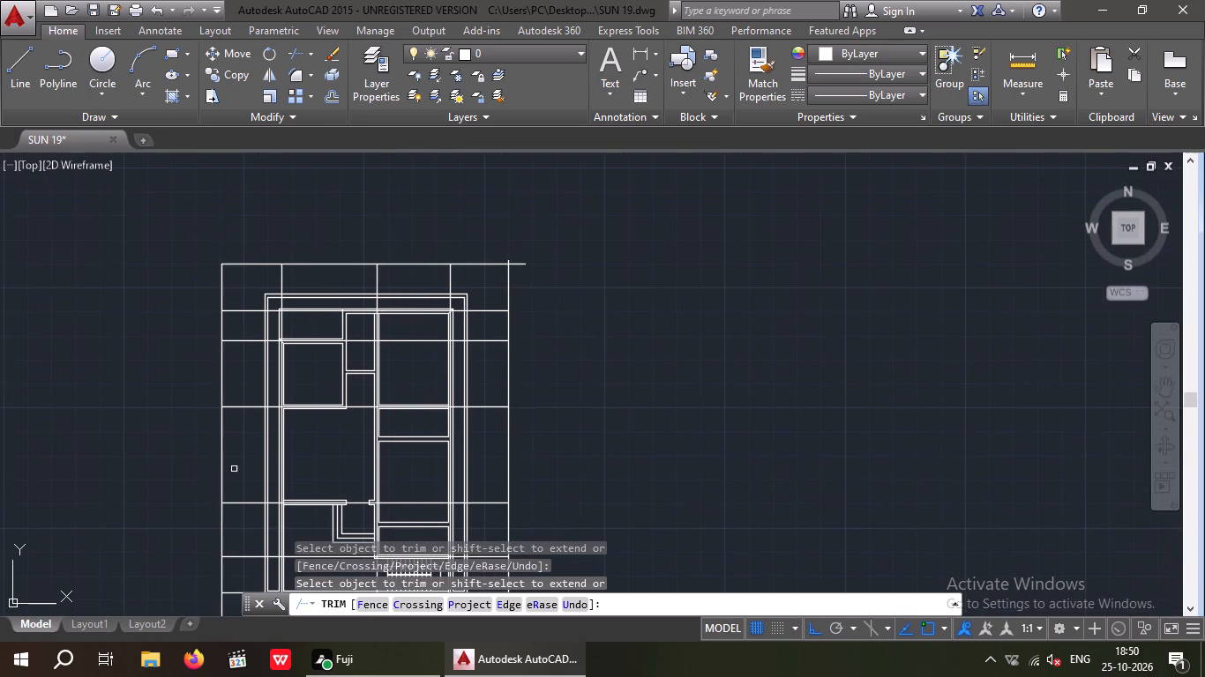
{"action": "key", "text": "Escape"}
{"action": "key", "text": "Escape"}
Delete the two outer guide lines that run along the north and east of the plan.
{"action": "middle_click_drag", "start_coordinate": [593, 347], "coordinate": [594, 338]}
{"action": "scroll", "coordinate": [593, 316], "scroll_direction": "down", "scroll_amount": 2}
{"action": "scroll", "coordinate": [582, 306], "scroll_direction": "up", "scroll_amount": 2}
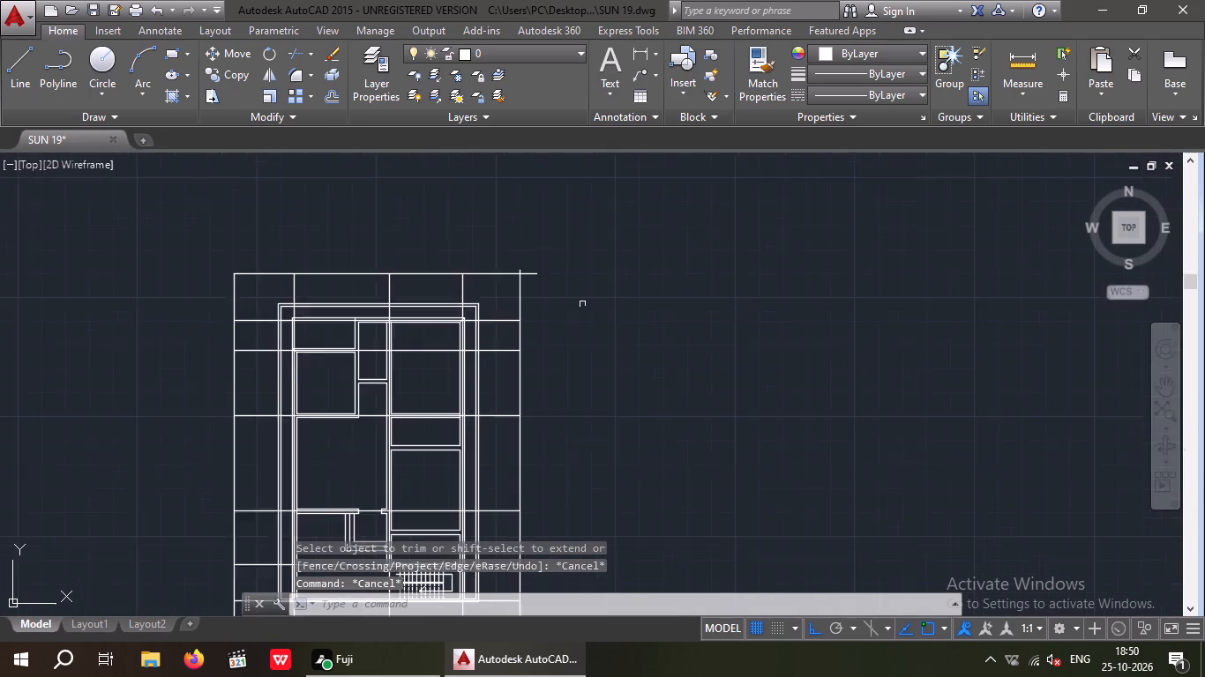
{"action": "scroll", "coordinate": [582, 304], "scroll_direction": "up", "scroll_amount": 1}
{"action": "scroll", "coordinate": [500, 254], "scroll_direction": "up", "scroll_amount": 2}
{"action": "left_click_drag", "start_coordinate": [523, 327], "coordinate": [493, 309]}
{"action": "left_click", "coordinate": [437, 239]}
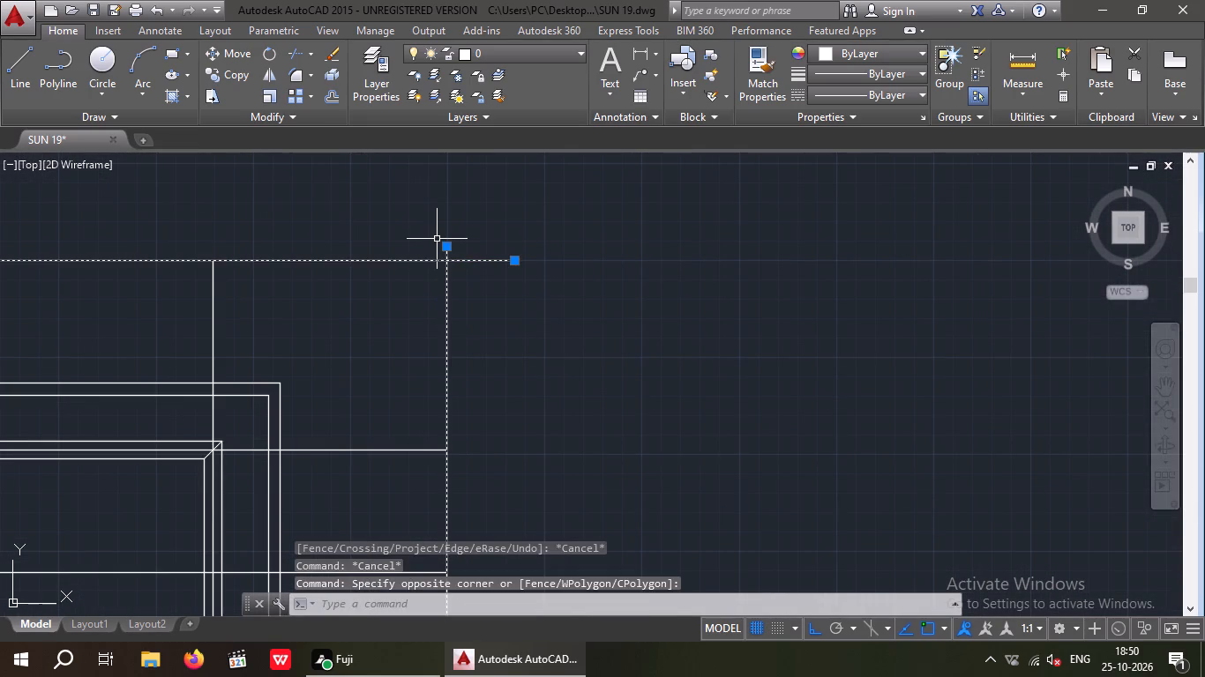
{"action": "key", "text": "Delete"}
Delete the vertical outer guide line west of the plan.
{"action": "scroll", "coordinate": [471, 276], "scroll_direction": "down", "scroll_amount": 3}
{"action": "middle_click_drag", "start_coordinate": [572, 375], "coordinate": [665, 336]}
{"action": "scroll", "coordinate": [285, 243], "scroll_direction": "up", "scroll_amount": 2}
{"action": "left_click_drag", "start_coordinate": [302, 208], "coordinate": [235, 276]}
{"action": "left_click", "coordinate": [233, 278]}
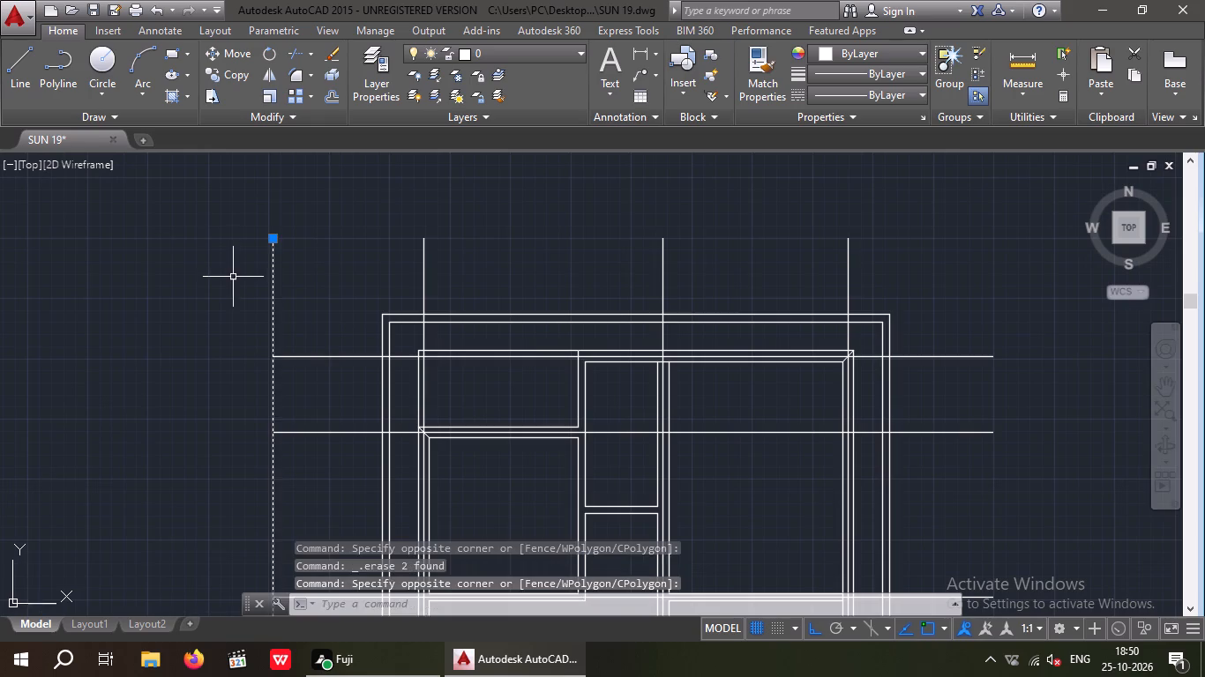
{"action": "scroll", "coordinate": [249, 237], "scroll_direction": "down", "scroll_amount": 1}
{"action": "key", "text": "Delete"}
Draw a closed square with 9" sides from lines in the empty area east of the plan.
{"action": "scroll", "coordinate": [228, 279], "scroll_direction": "down", "scroll_amount": 3}
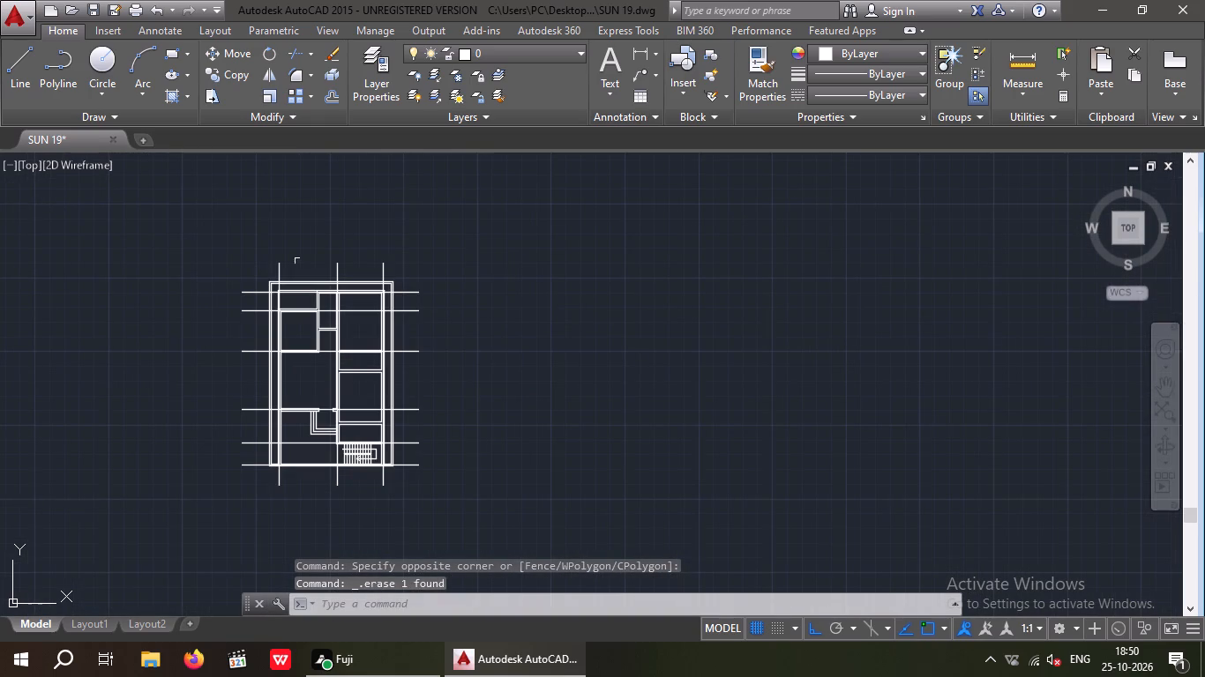
{"action": "scroll", "coordinate": [274, 292], "scroll_direction": "up", "scroll_amount": 3}
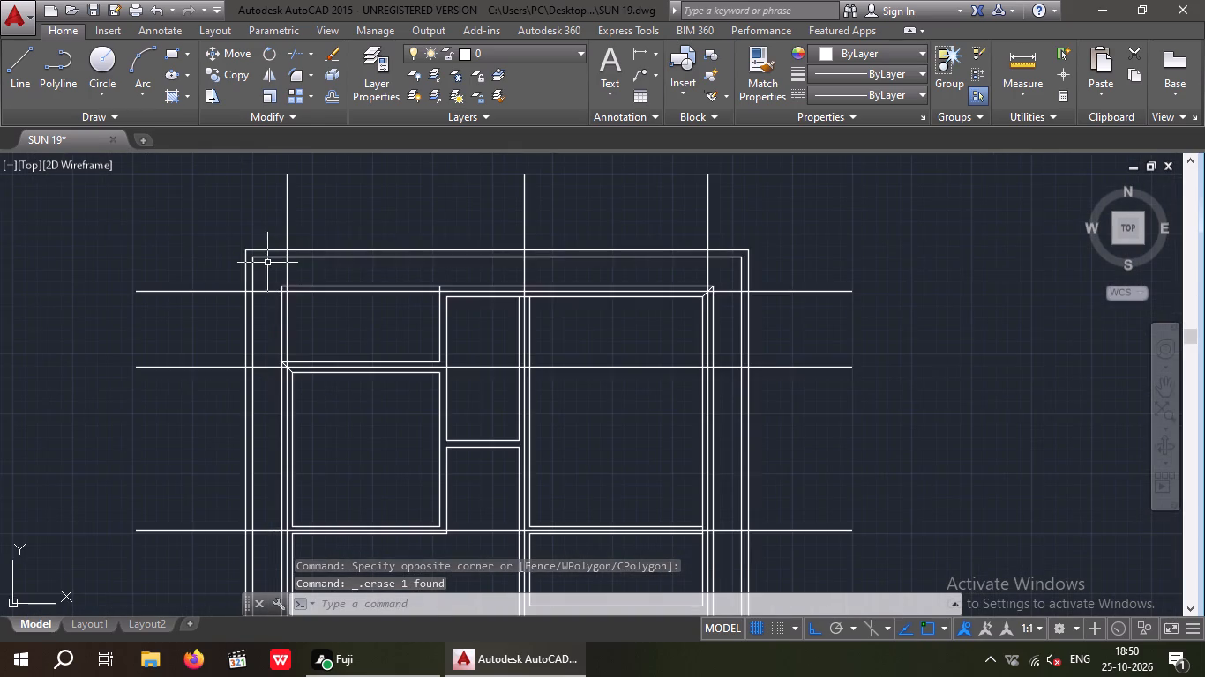
{"action": "middle_click_drag", "start_coordinate": [267, 266], "coordinate": [184, 313]}
{"action": "middle_click_drag", "start_coordinate": [256, 337], "coordinate": [191, 308]}
{"action": "scroll", "coordinate": [293, 334], "scroll_direction": "down", "scroll_amount": 1}
{"action": "middle_click_drag", "start_coordinate": [383, 350], "coordinate": [281, 330]}
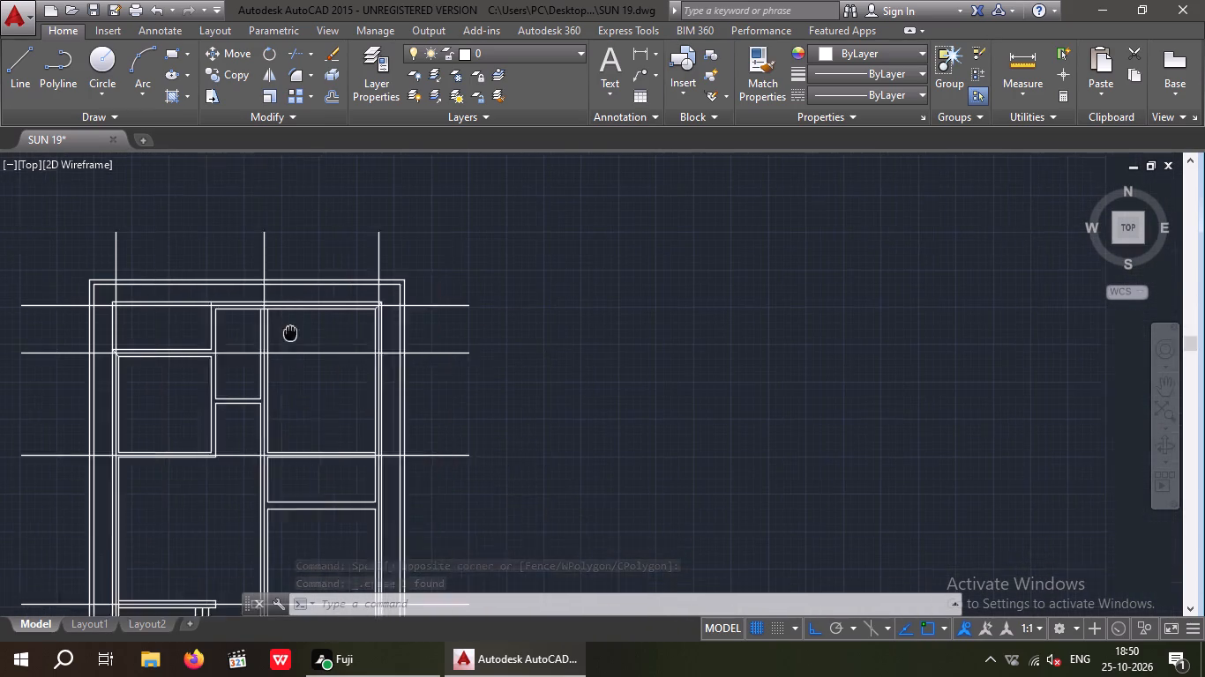
{"action": "middle_click_drag", "start_coordinate": [281, 330], "coordinate": [259, 316]}
{"action": "key", "text": "Escape"}
{"action": "middle_click_drag", "start_coordinate": [537, 331], "coordinate": [278, 389]}
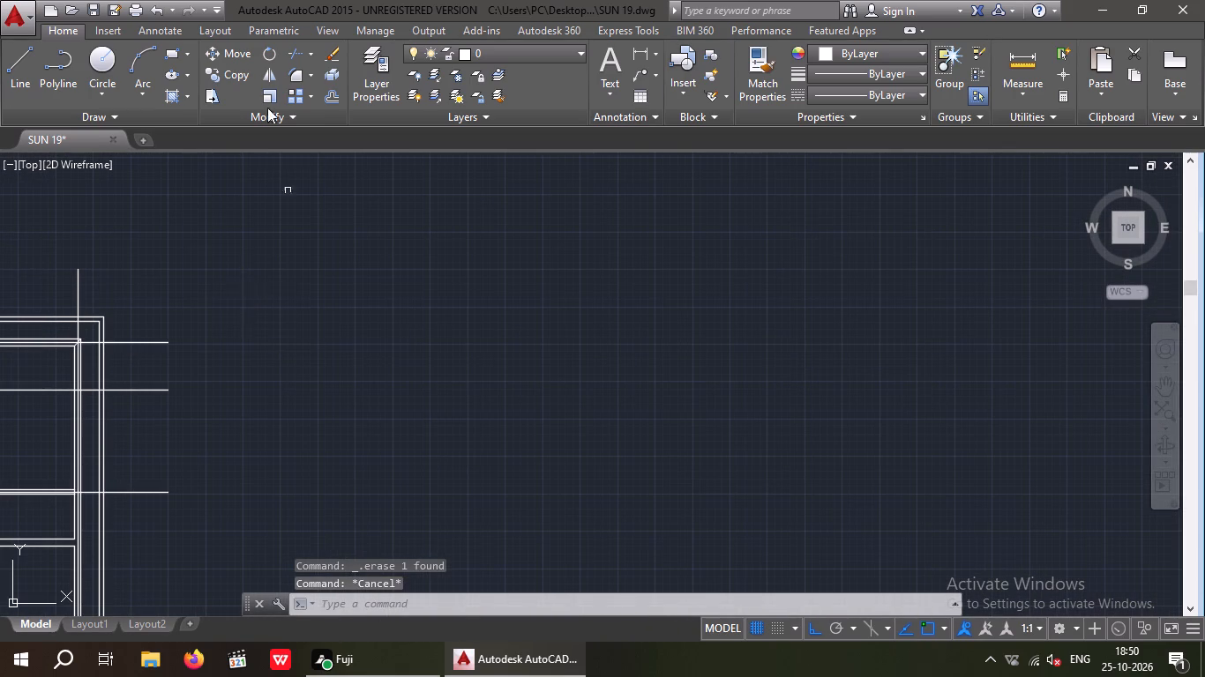
{"action": "left_click", "coordinate": [15, 65]}
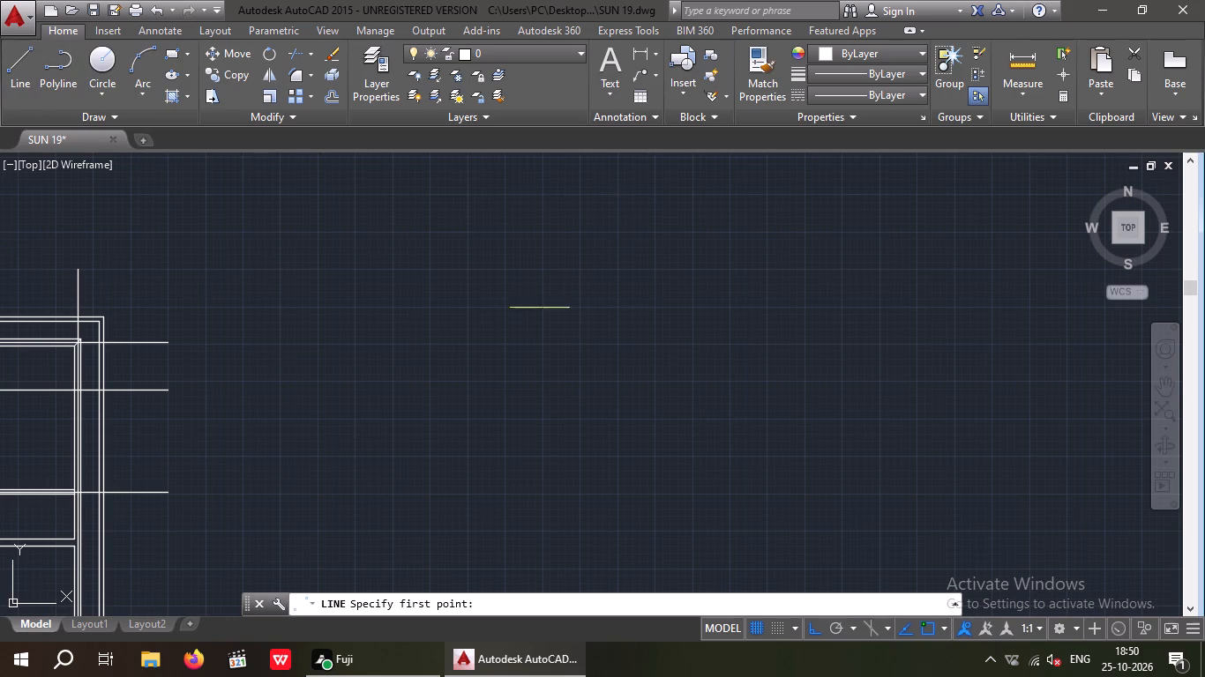
{"action": "left_click_drag", "start_coordinate": [506, 272], "coordinate": [624, 302]}
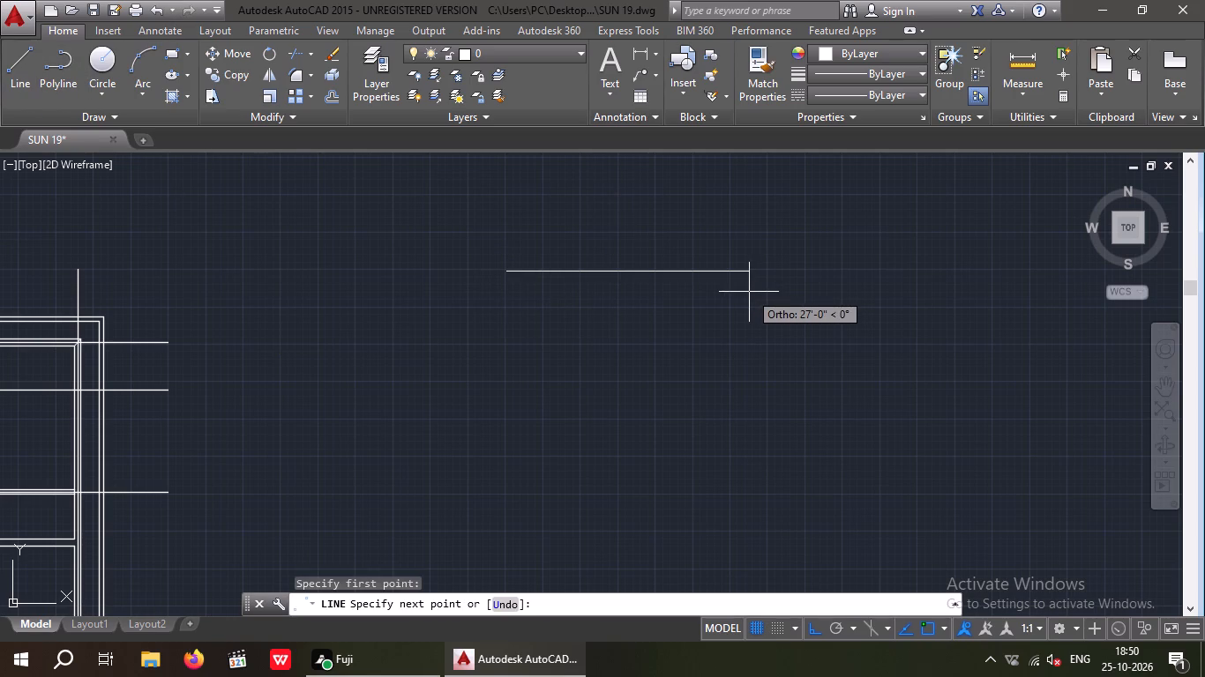
{"action": "key", "text": "9"}
{"action": "key", "text": "shift+quotedbl"}
{"action": "key", "text": "Return"}
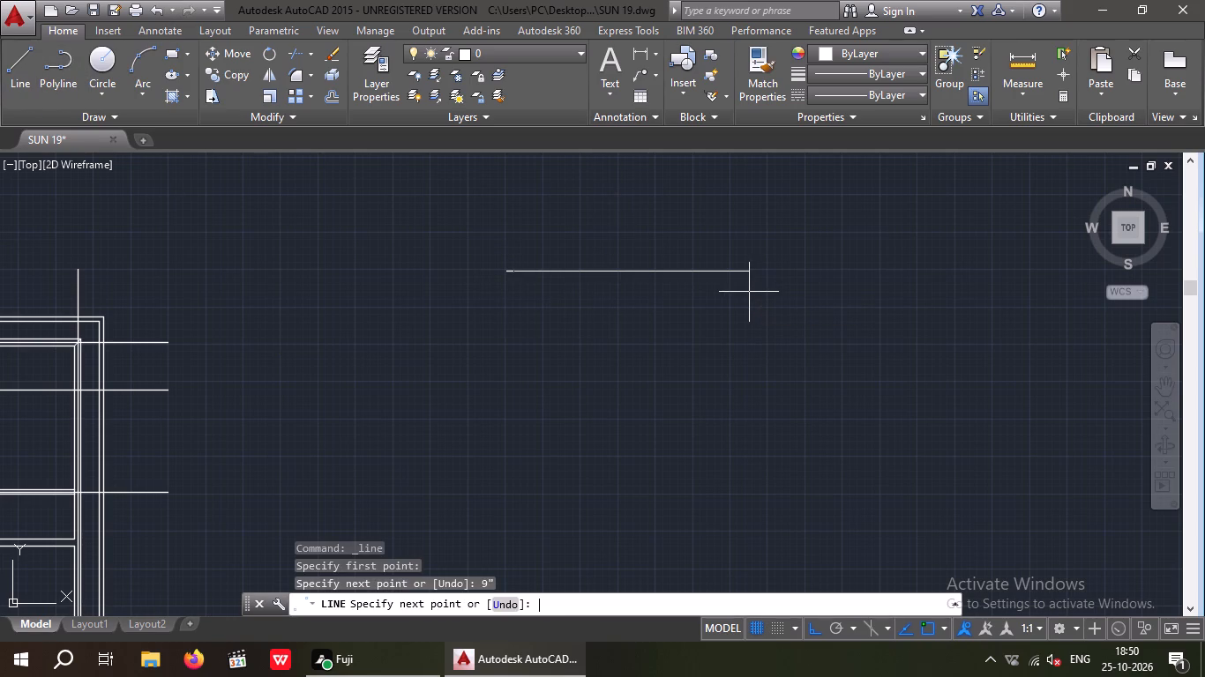
{"action": "key", "text": "9"}
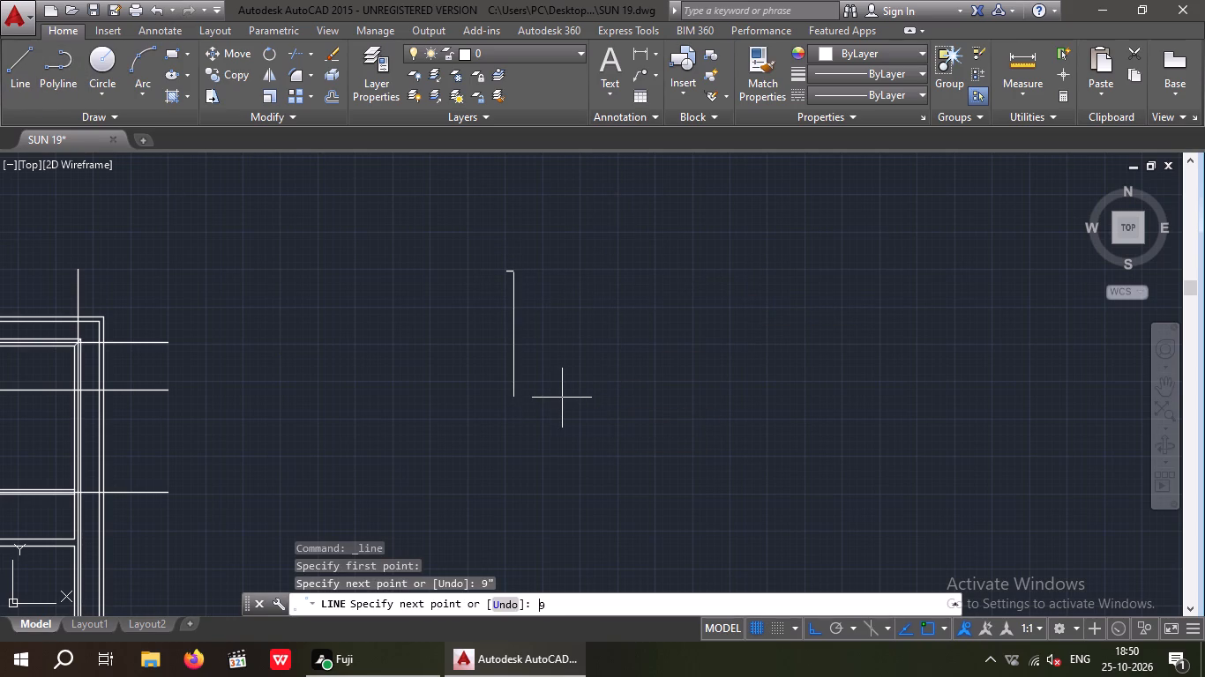
{"action": "key", "text": "shift+quotedbl"}
{"action": "key", "text": "Return"}
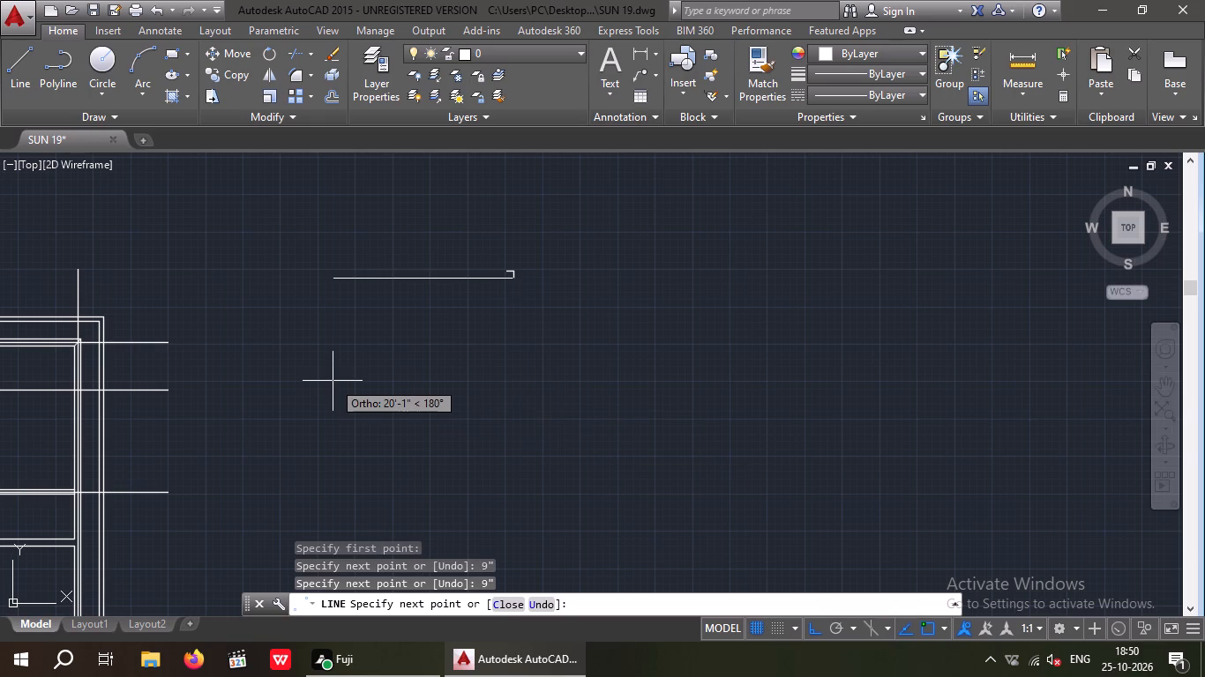
{"action": "type", "text": "9\""}
{"action": "key", "text": "Return"}
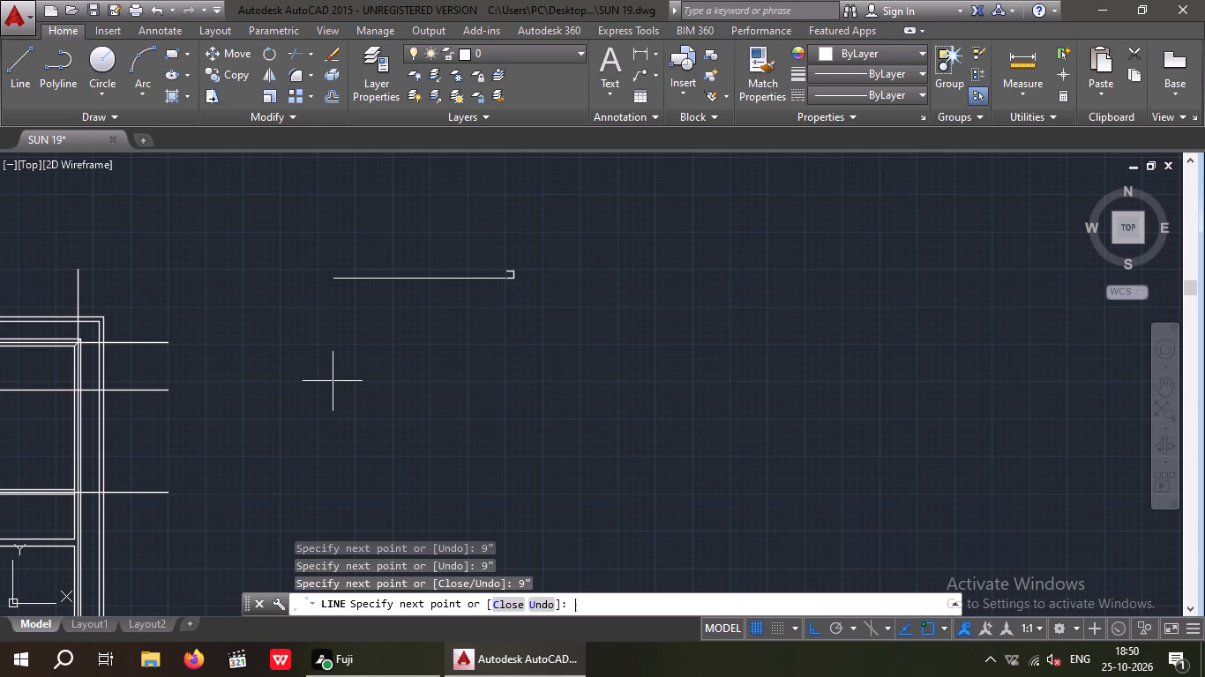
{"action": "scroll", "coordinate": [528, 236], "scroll_direction": "up", "scroll_amount": 5}
{"action": "middle_click_drag", "start_coordinate": [446, 357], "coordinate": [457, 324]}
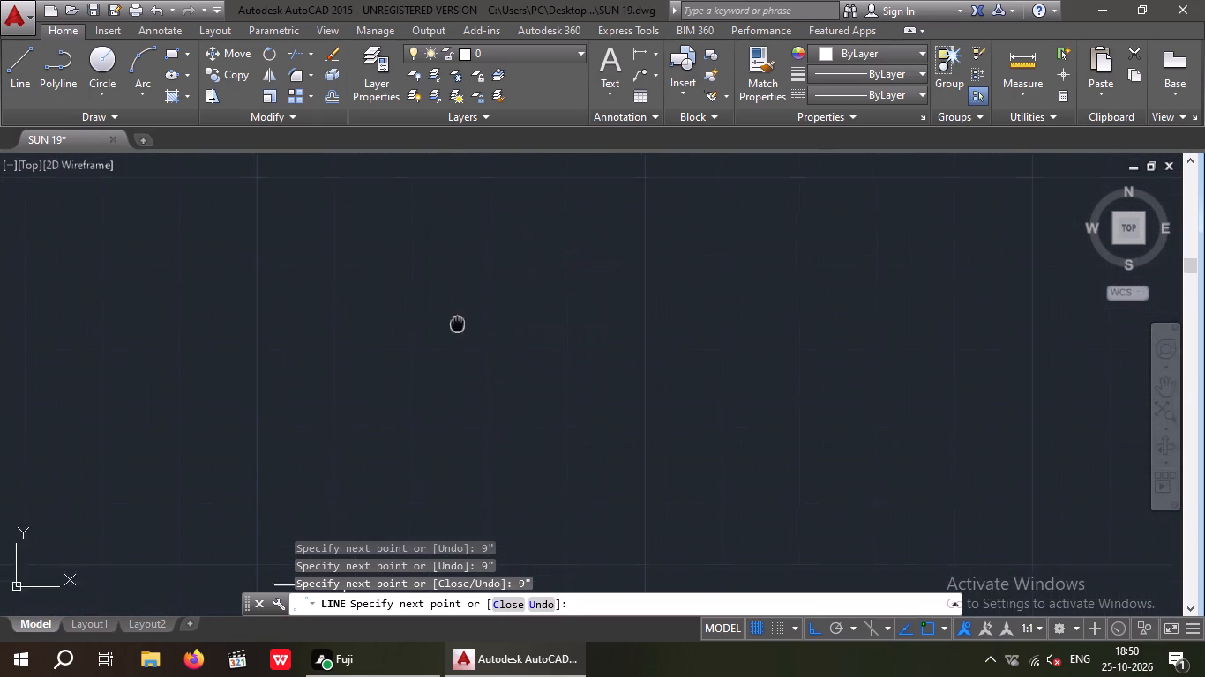
{"action": "middle_click_drag", "start_coordinate": [457, 324], "coordinate": [500, 216]}
{"action": "scroll", "coordinate": [500, 240], "scroll_direction": "down", "scroll_amount": 1}
{"action": "scroll", "coordinate": [395, 398], "scroll_direction": "up", "scroll_amount": 3}
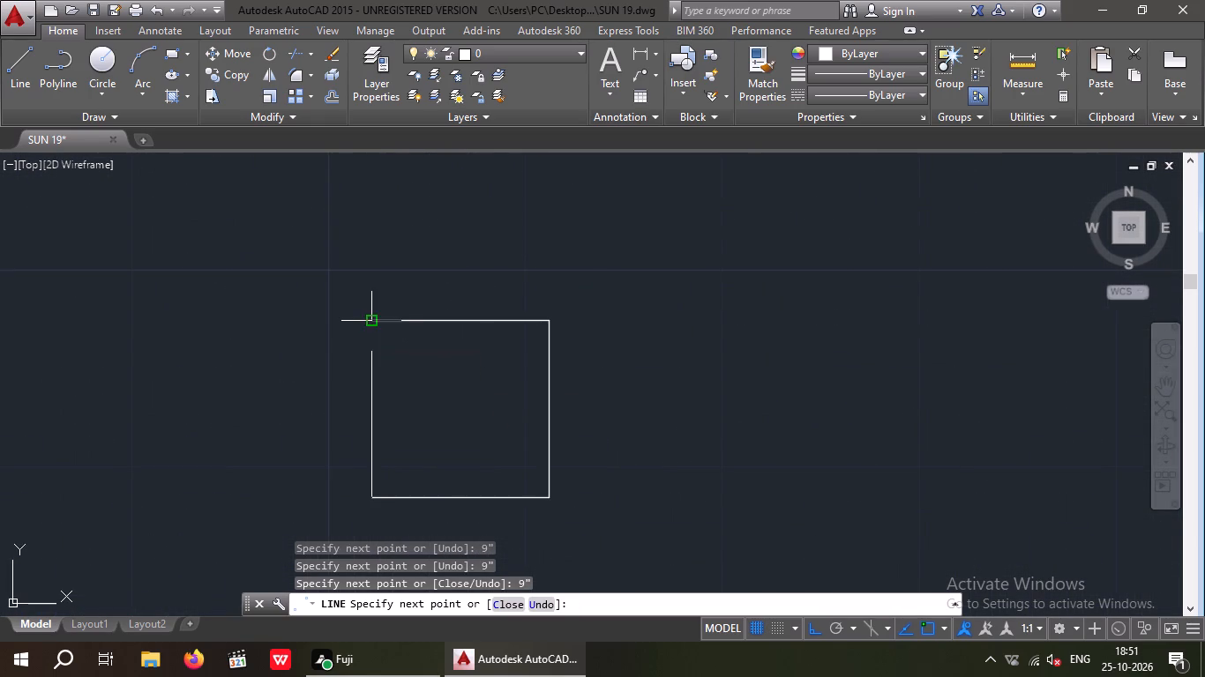
{"action": "left_click", "coordinate": [370, 321]}
{"action": "key", "text": "Escape"}
Draw a vertical and a horizontal line joining the midpoints of the square's opposite sides.
{"action": "key", "text": "l"}
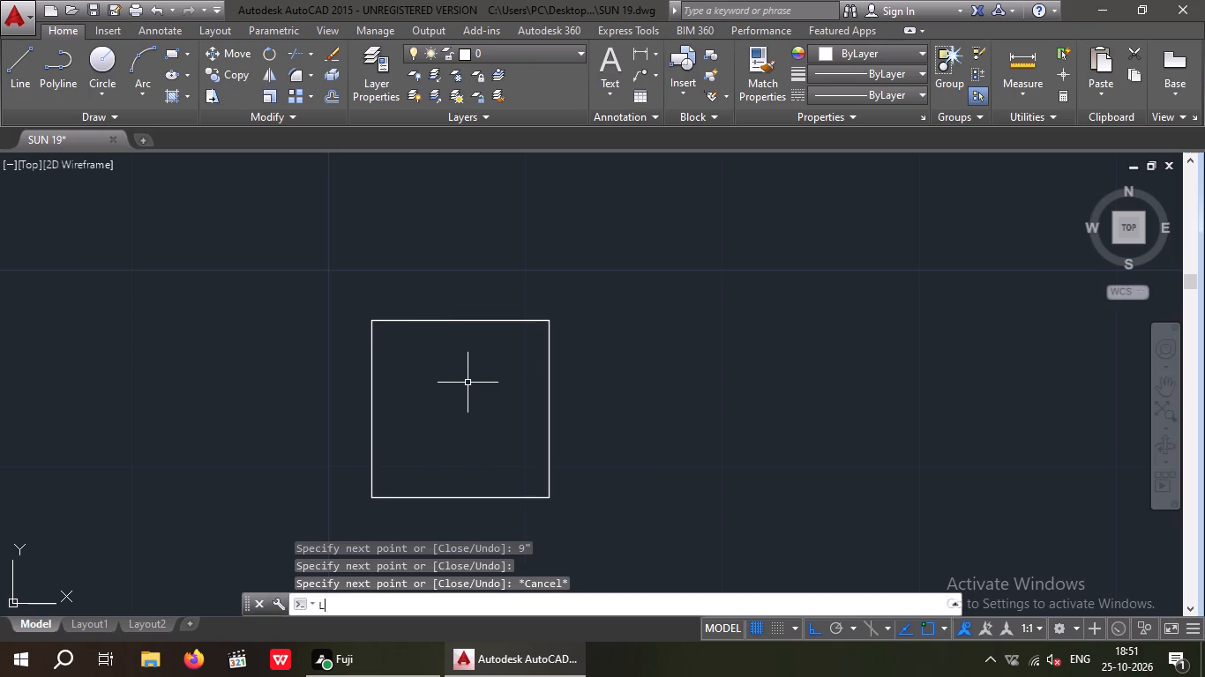
{"action": "key", "text": "space"}
{"action": "left_click_drag", "start_coordinate": [460, 324], "coordinate": [453, 362]}
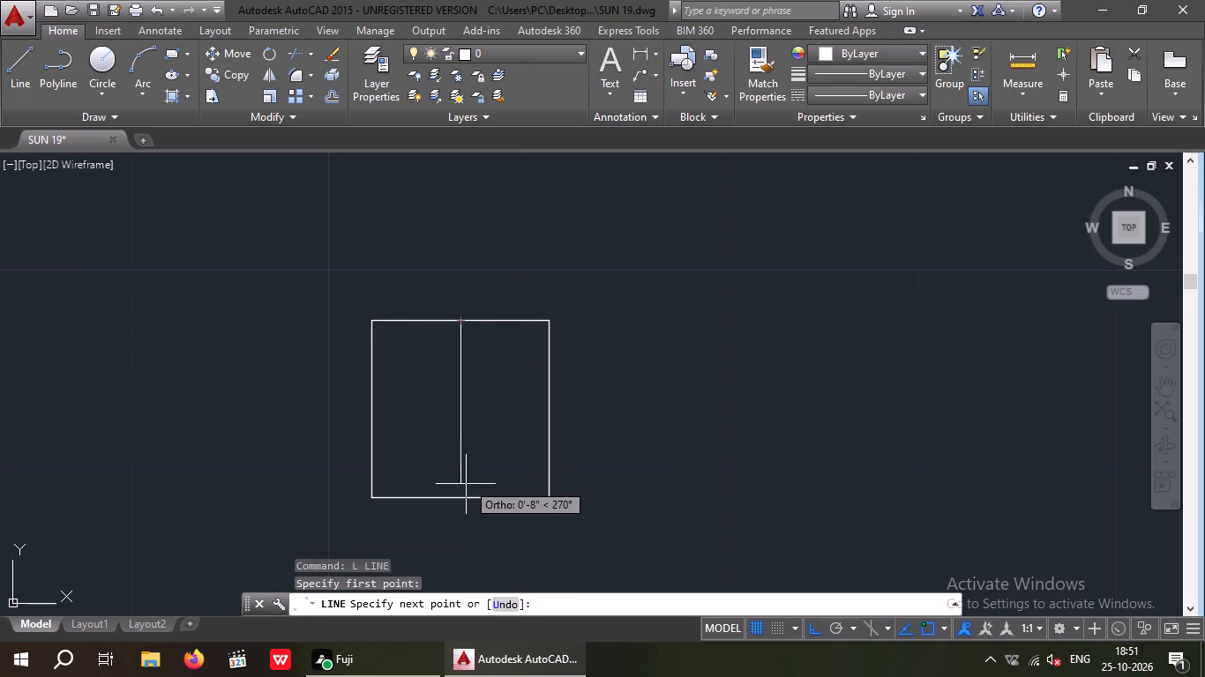
{"action": "left_click", "coordinate": [463, 495]}
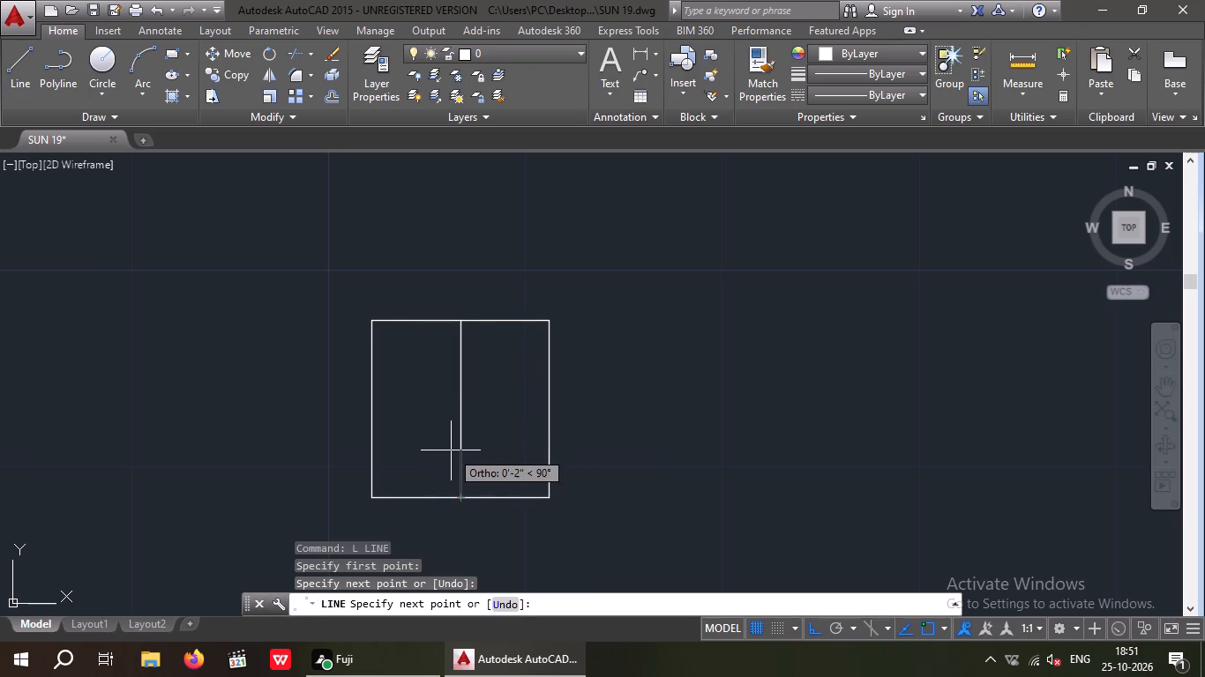
{"action": "key", "text": "space"}
{"action": "key", "text": "space"}
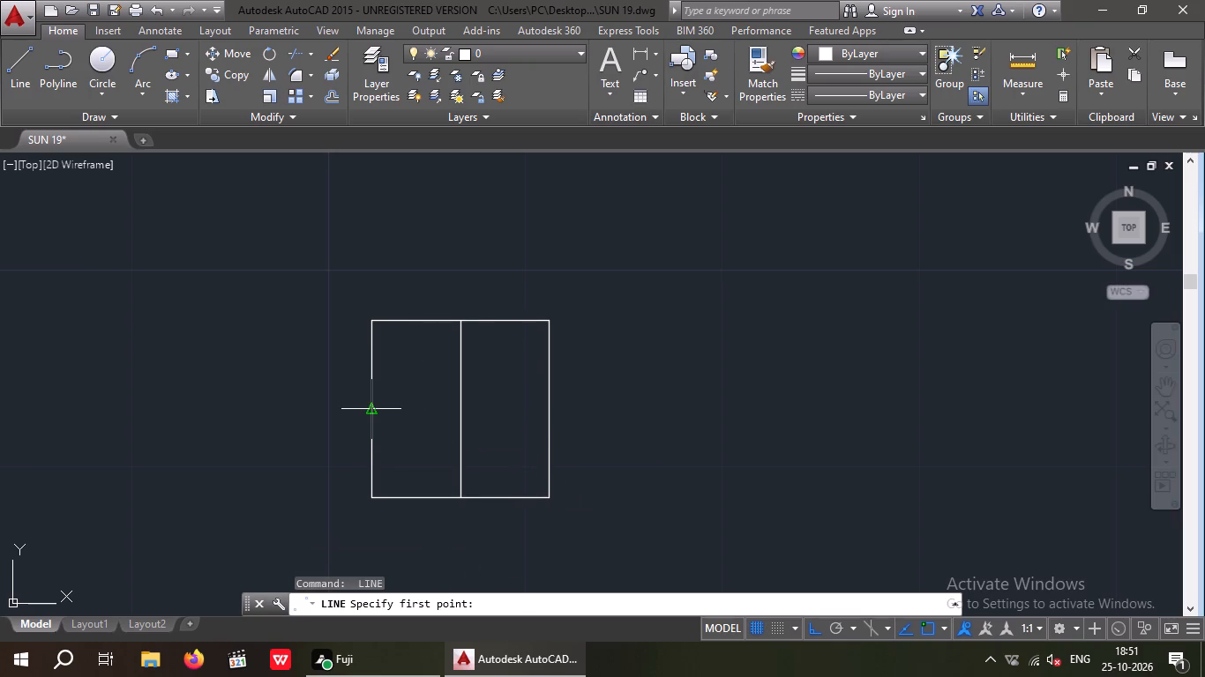
{"action": "left_click", "coordinate": [373, 408]}
{"action": "left_click", "coordinate": [552, 410]}
{"action": "key", "text": "space"}
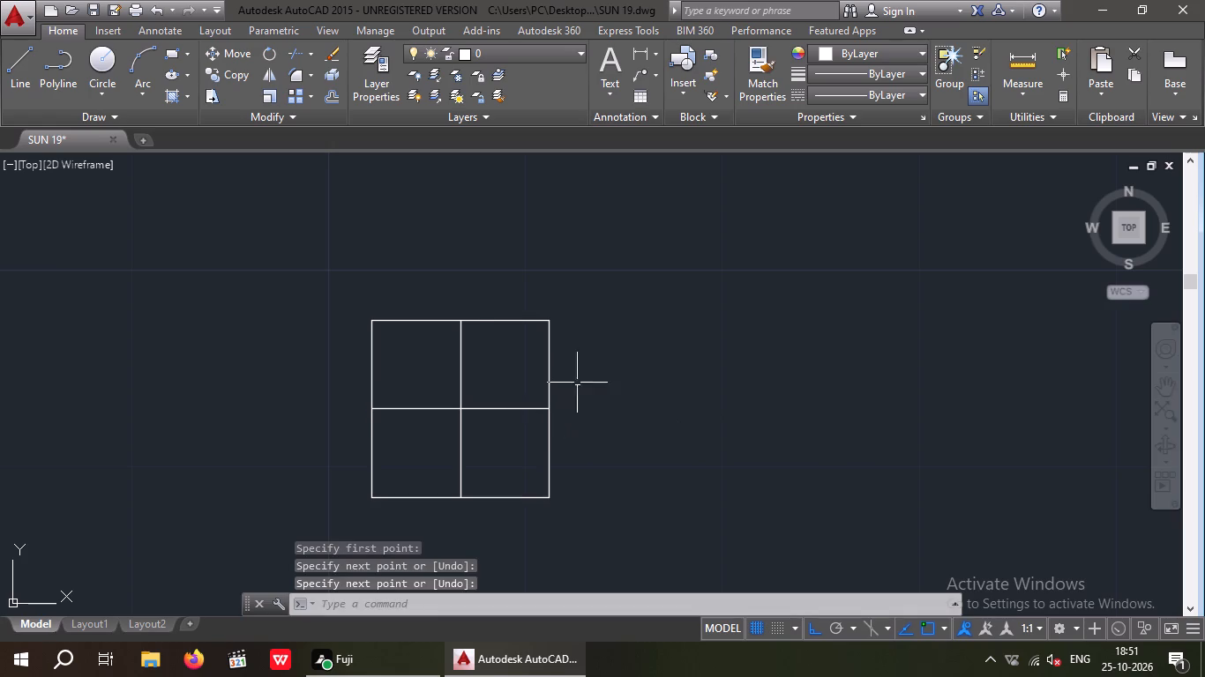
Change the colour of the whole square and its two inner lines to Cyan.
{"action": "left_click_drag", "start_coordinate": [330, 275], "coordinate": [338, 290]}
{"action": "left_click", "coordinate": [596, 522]}
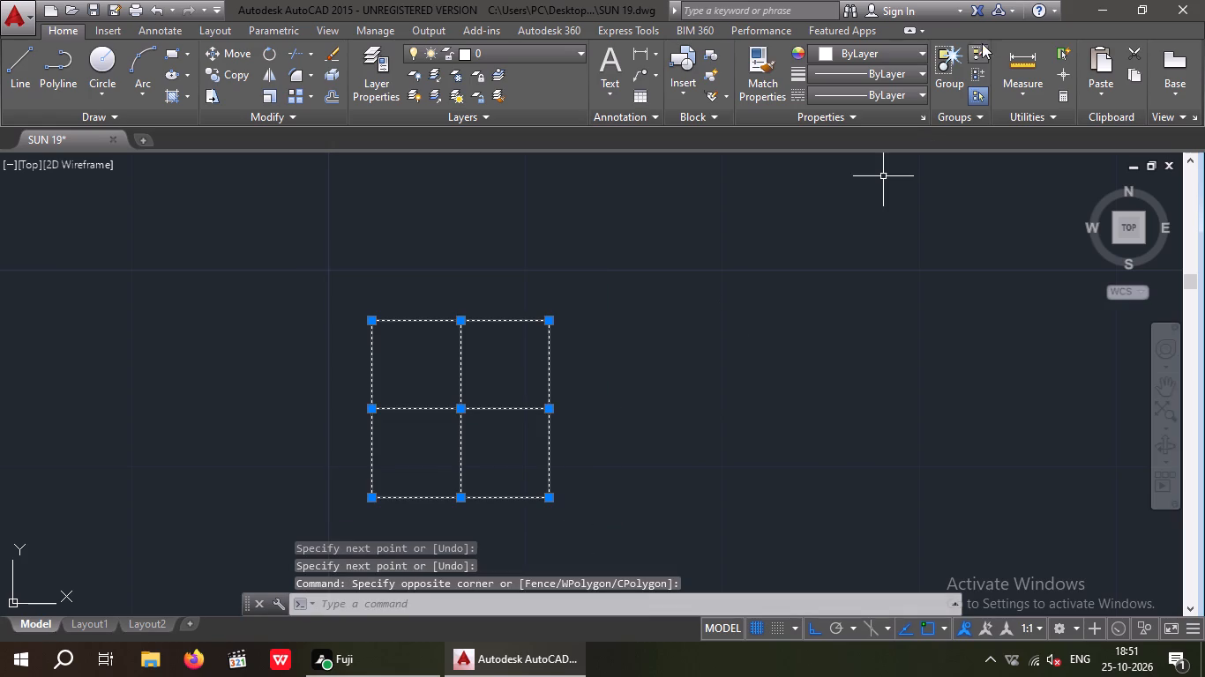
{"action": "left_click", "coordinate": [896, 49]}
{"action": "left_click", "coordinate": [871, 230]}
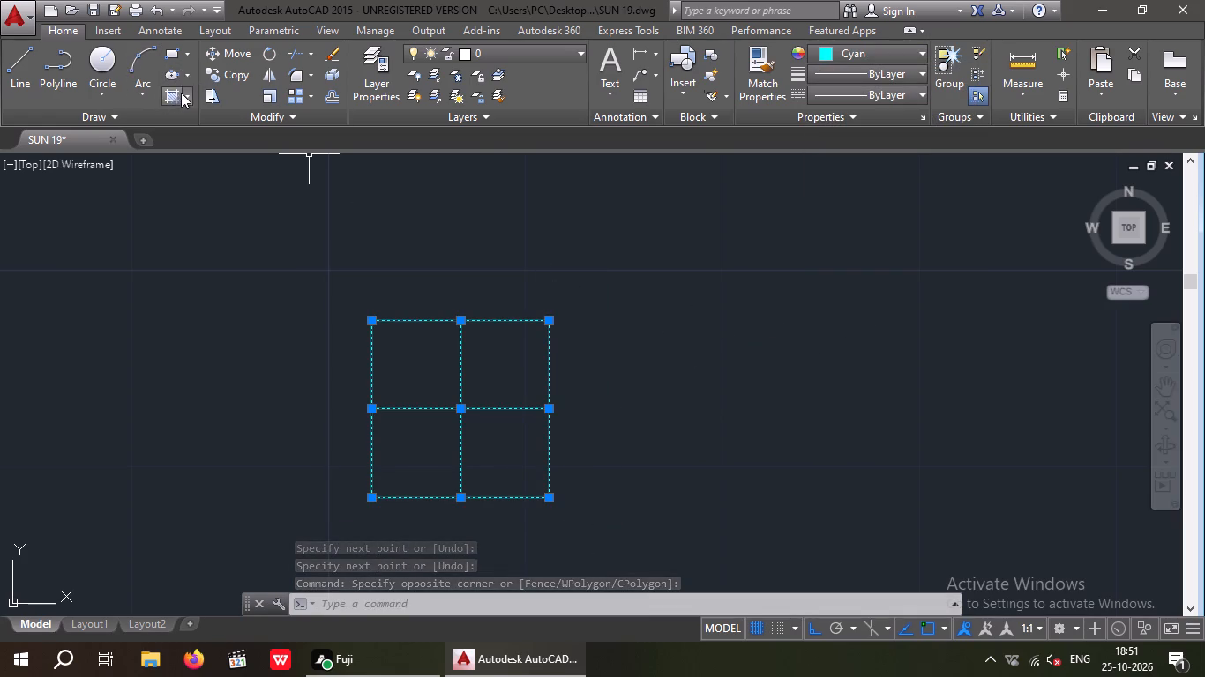
With ortho off, copy the cyan square by its centre onto the west wall's crossing with the second horizontal centre line.
{"action": "left_click", "coordinate": [225, 73]}
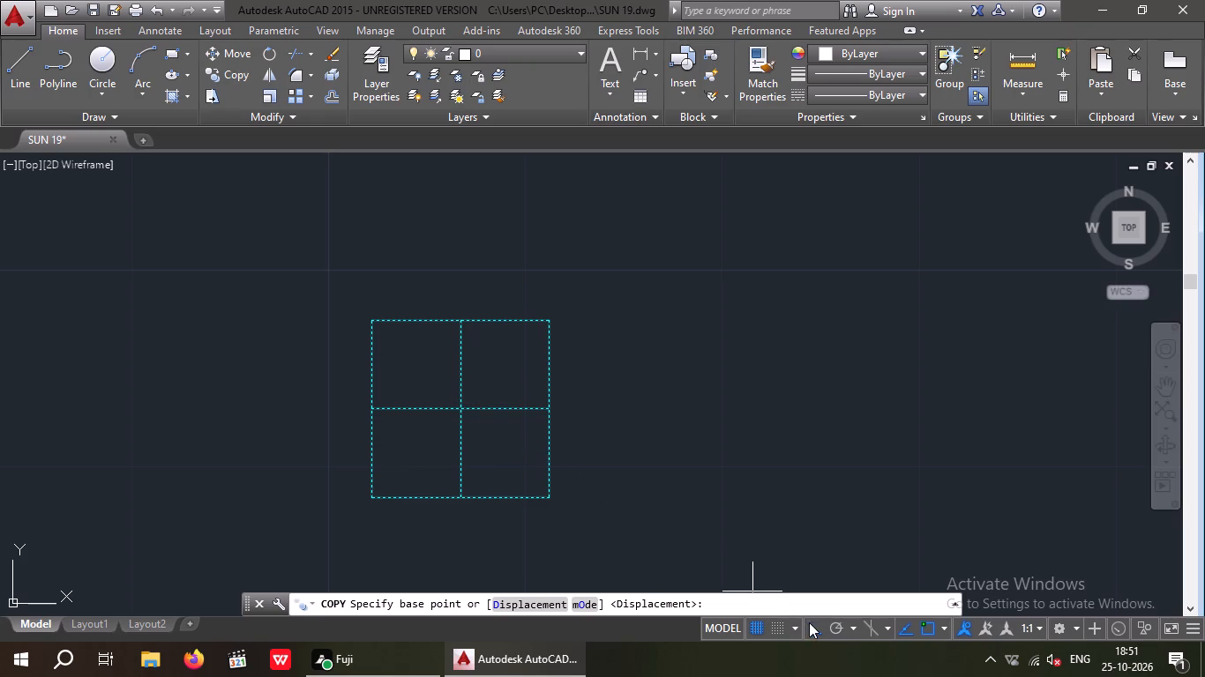
{"action": "left_click", "coordinate": [809, 628]}
{"action": "left_click", "coordinate": [460, 413]}
{"action": "scroll", "coordinate": [554, 296], "scroll_direction": "down", "scroll_amount": 2}
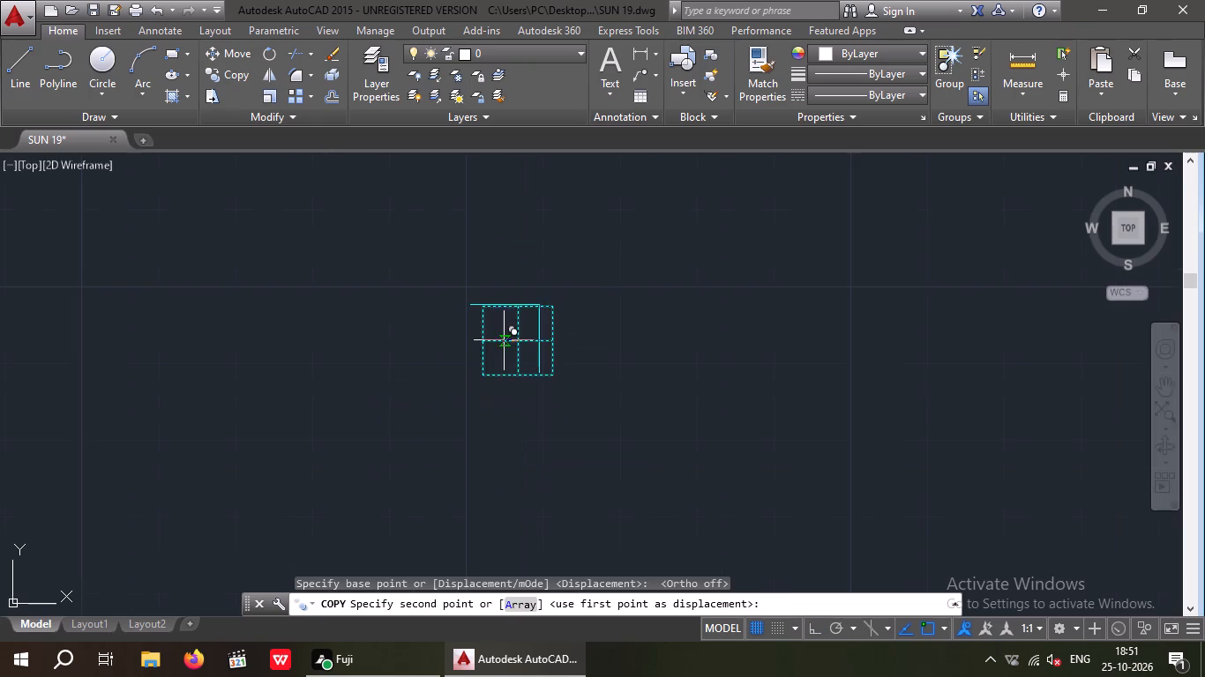
{"action": "middle_click_drag", "start_coordinate": [520, 338], "coordinate": [822, 241]}
{"action": "scroll", "coordinate": [653, 299], "scroll_direction": "down", "scroll_amount": 3}
{"action": "middle_click_drag", "start_coordinate": [606, 339], "coordinate": [879, 287]}
{"action": "scroll", "coordinate": [777, 281], "scroll_direction": "down", "scroll_amount": 3}
{"action": "middle_click_drag", "start_coordinate": [701, 314], "coordinate": [856, 314]}
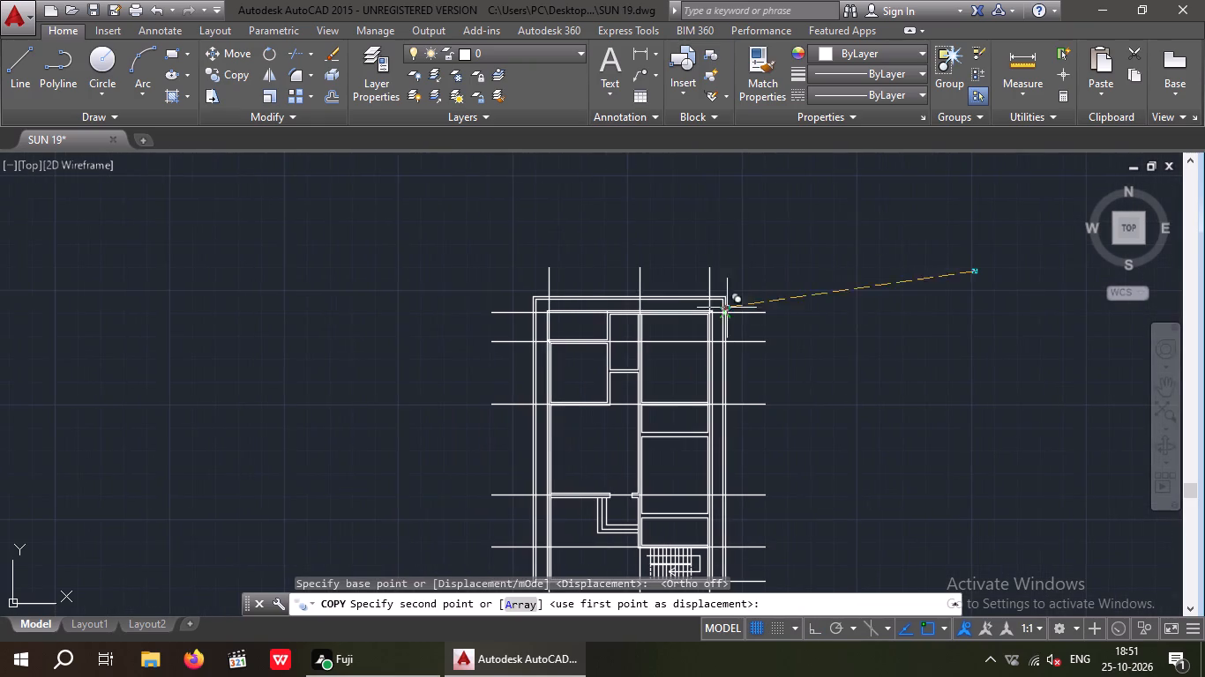
{"action": "scroll", "coordinate": [547, 344], "scroll_direction": "up", "scroll_amount": 6}
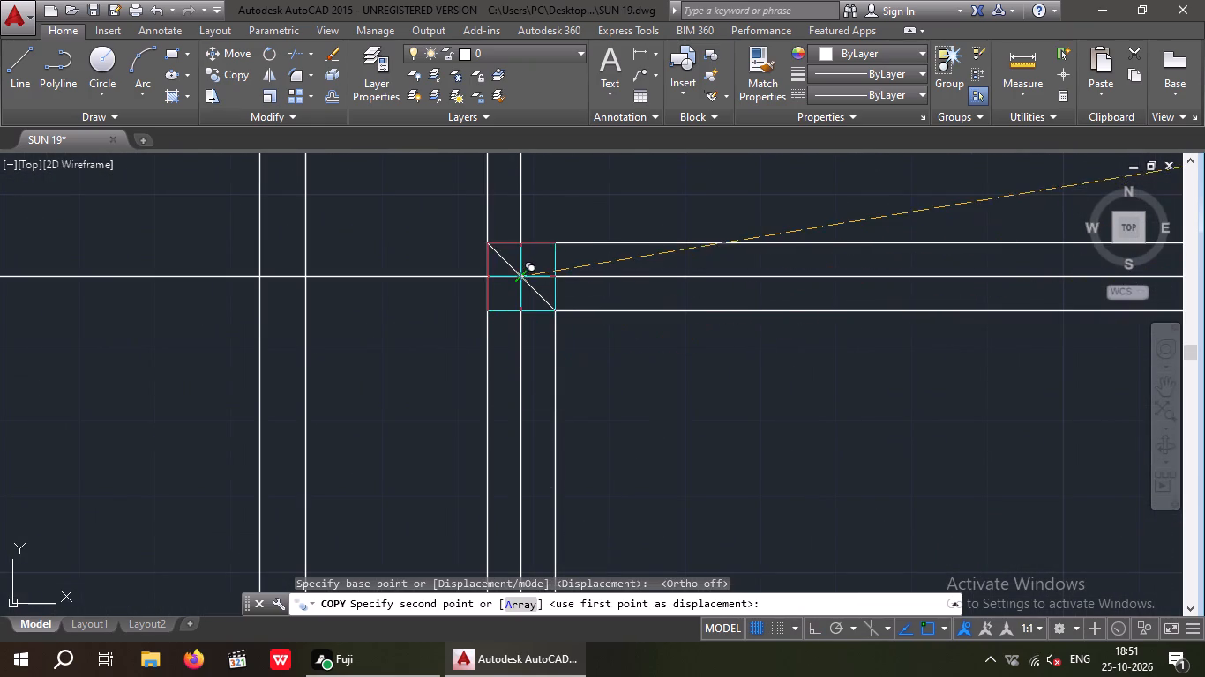
{"action": "left_click_drag", "start_coordinate": [520, 275], "coordinate": [521, 289]}
Place another copy of the square where the middle vertical centre line crosses the second horizontal centre line.
{"action": "scroll", "coordinate": [573, 269], "scroll_direction": "down", "scroll_amount": 4}
{"action": "middle_click_drag", "start_coordinate": [664, 336], "coordinate": [491, 358]}
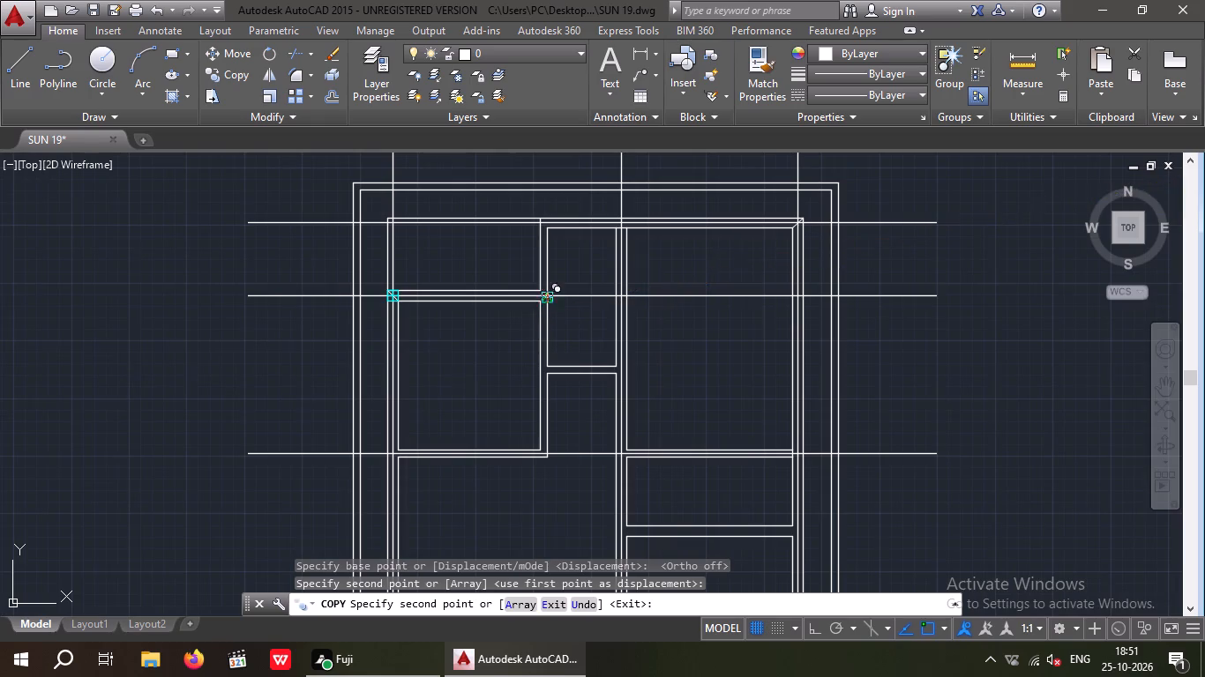
{"action": "scroll", "coordinate": [540, 287], "scroll_direction": "up", "scroll_amount": 3}
{"action": "scroll", "coordinate": [580, 309], "scroll_direction": "down", "scroll_amount": 3}
{"action": "scroll", "coordinate": [716, 326], "scroll_direction": "up", "scroll_amount": 3}
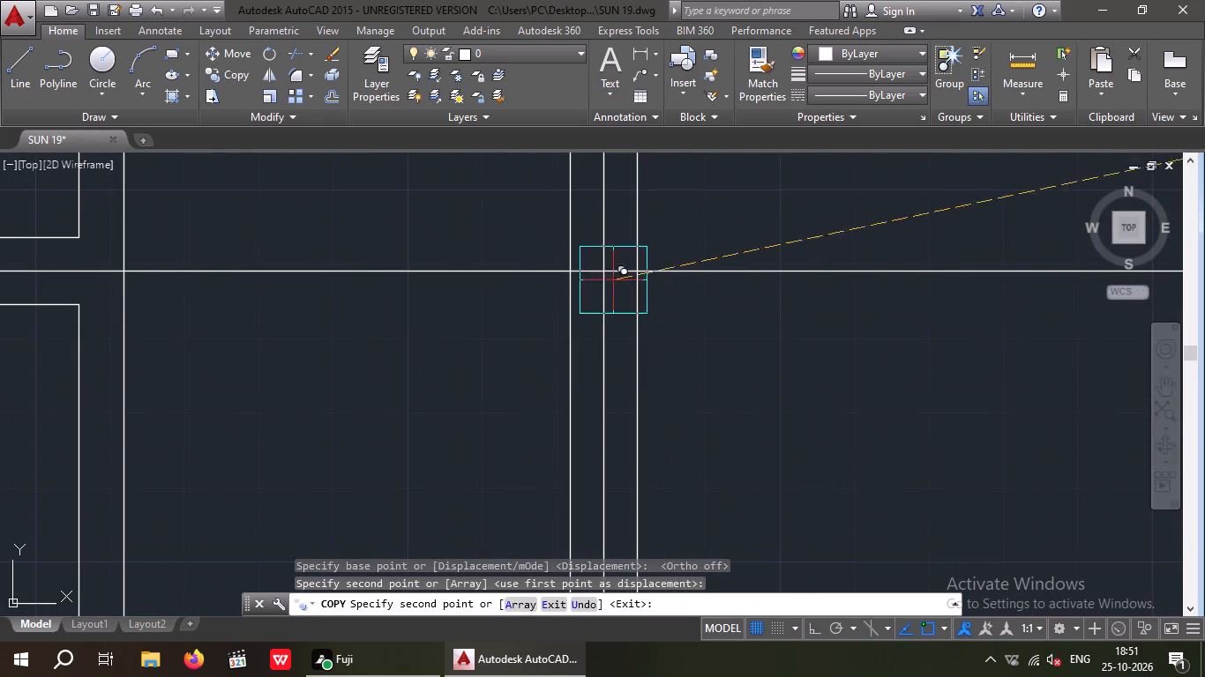
{"action": "left_click", "coordinate": [605, 272]}
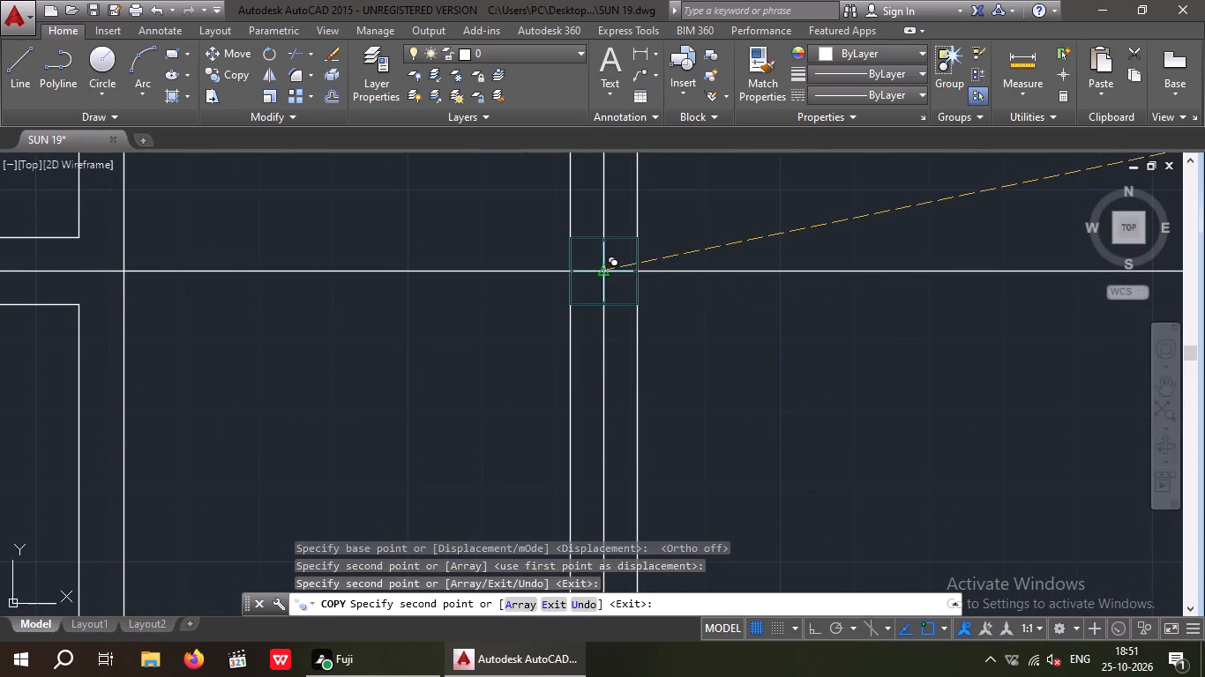
Place copies of the square where the east wall's centre line crosses the north wall's and the third horizontal centre lines.
{"action": "scroll", "coordinate": [611, 251], "scroll_direction": "down", "scroll_amount": 4}
{"action": "middle_click_drag", "start_coordinate": [670, 312], "coordinate": [576, 361]}
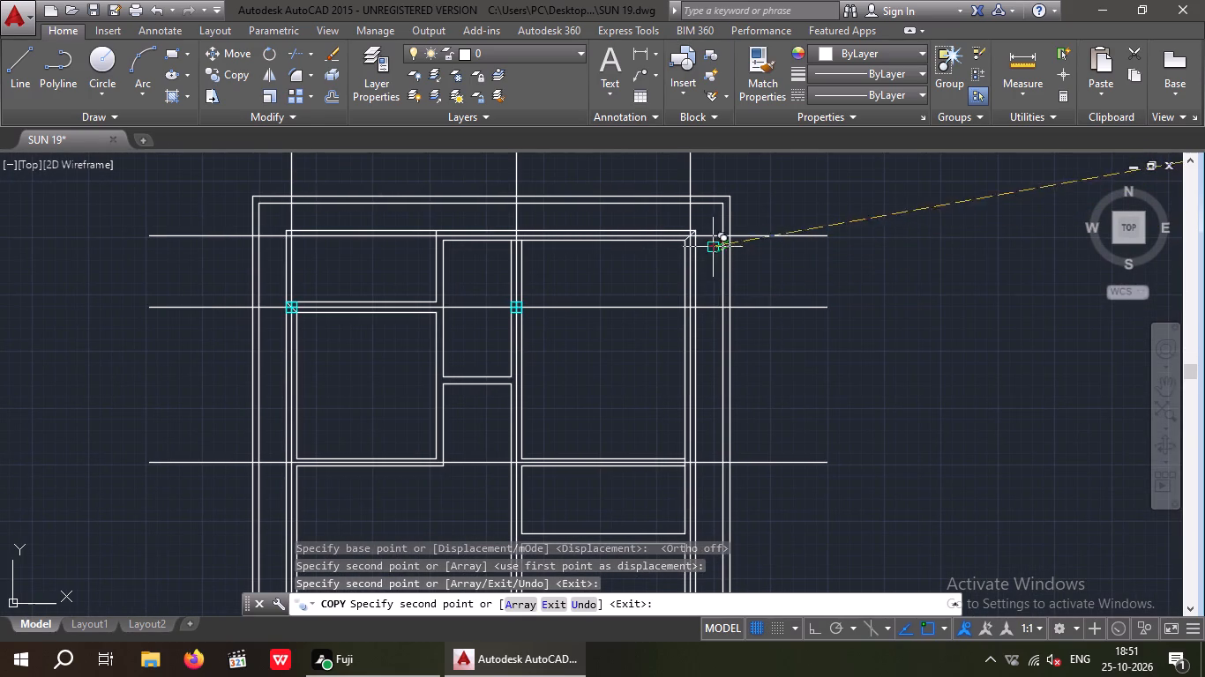
{"action": "scroll", "coordinate": [685, 234], "scroll_direction": "up", "scroll_amount": 4}
{"action": "left_click", "coordinate": [714, 251]}
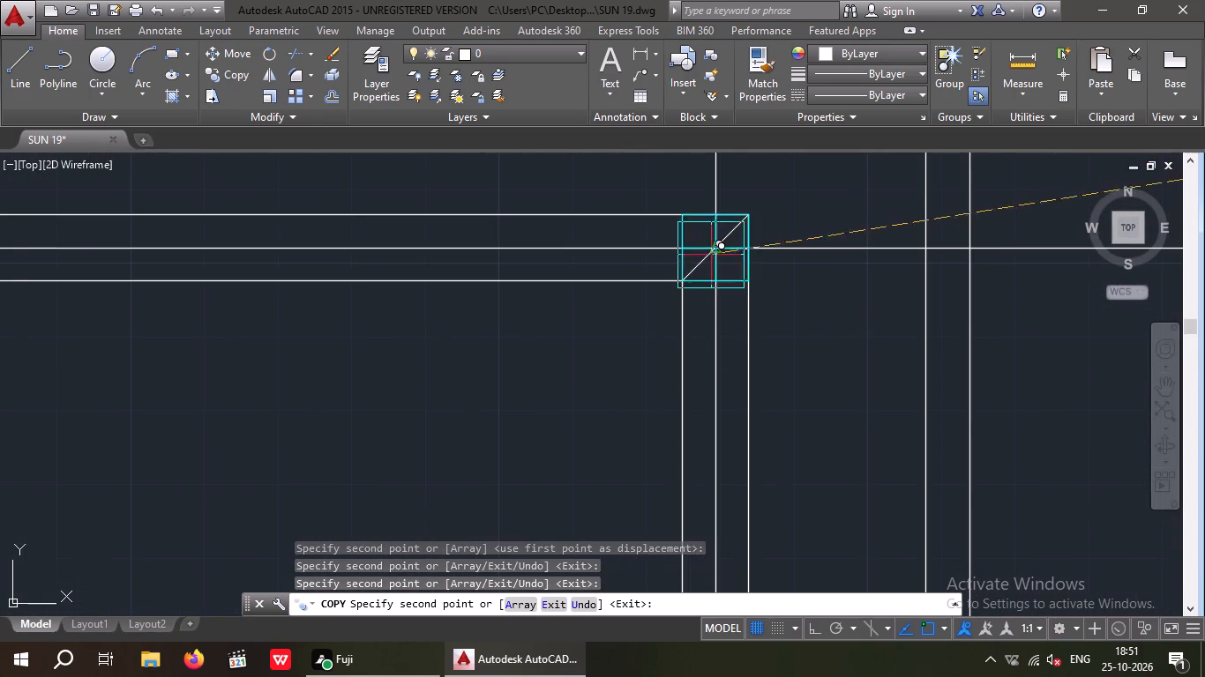
{"action": "scroll", "coordinate": [718, 242], "scroll_direction": "down", "scroll_amount": 4}
{"action": "middle_click_drag", "start_coordinate": [666, 359], "coordinate": [633, 275]}
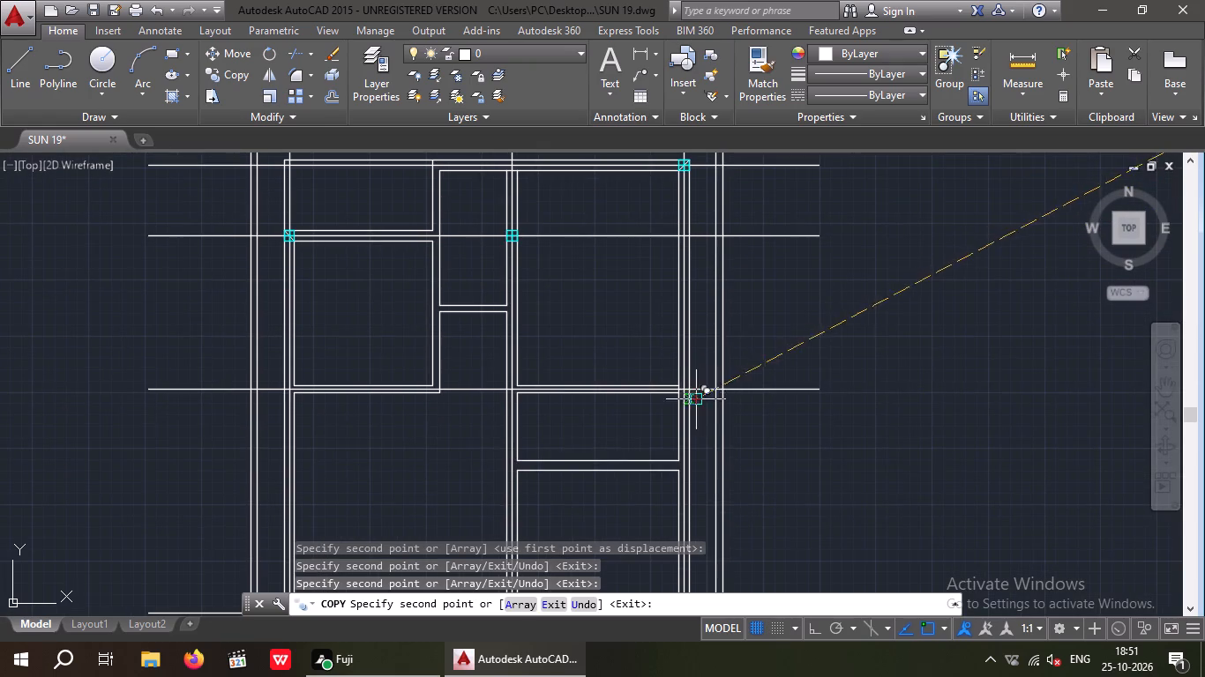
{"action": "scroll", "coordinate": [690, 395], "scroll_direction": "up", "scroll_amount": 4}
{"action": "left_click", "coordinate": [647, 373]}
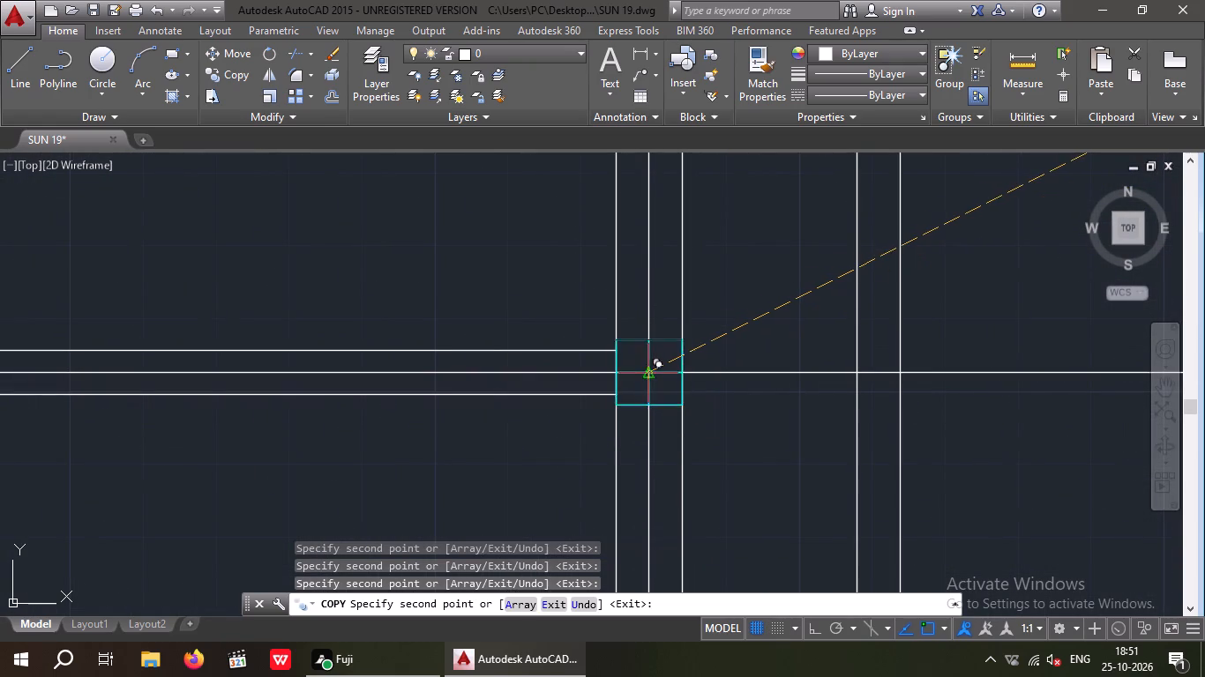
Place a copy of the cyan square where the west wall's centre line crosses the third horizontal centre line.
{"action": "scroll", "coordinate": [653, 348], "scroll_direction": "down", "scroll_amount": 4}
{"action": "middle_click_drag", "start_coordinate": [540, 385], "coordinate": [662, 378]}
{"action": "scroll", "coordinate": [654, 368], "scroll_direction": "down", "scroll_amount": 1}
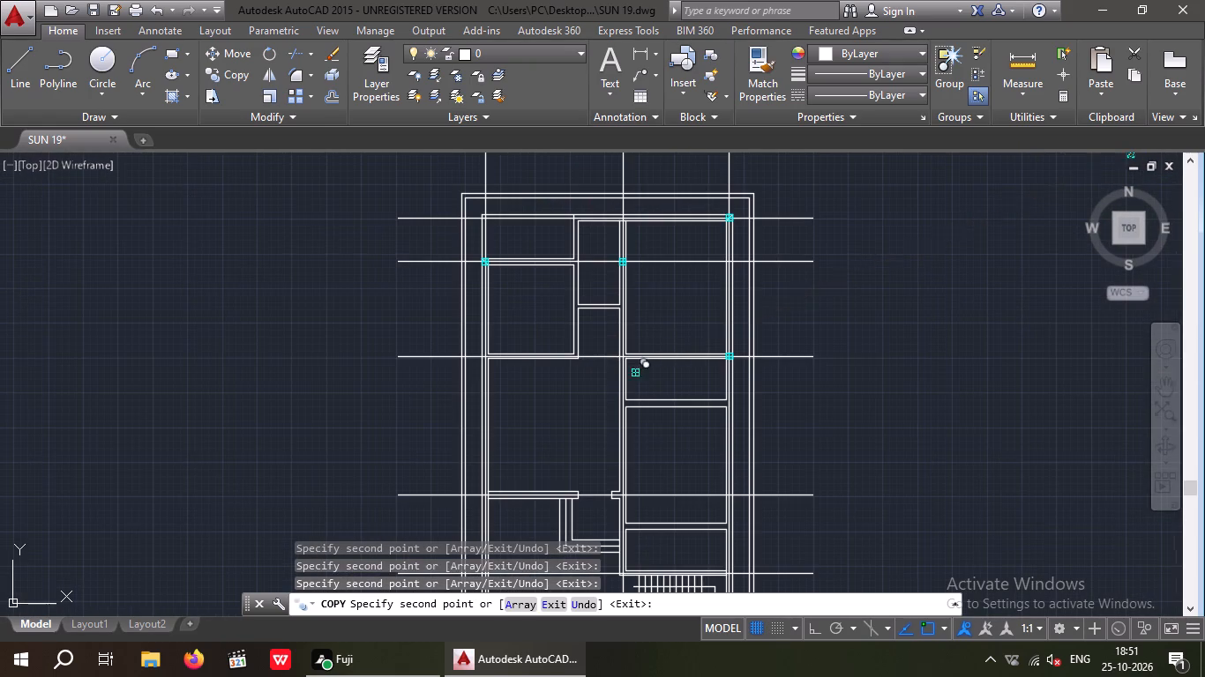
{"action": "scroll", "coordinate": [483, 361], "scroll_direction": "up", "scroll_amount": 4}
{"action": "scroll", "coordinate": [493, 337], "scroll_direction": "down", "scroll_amount": 4}
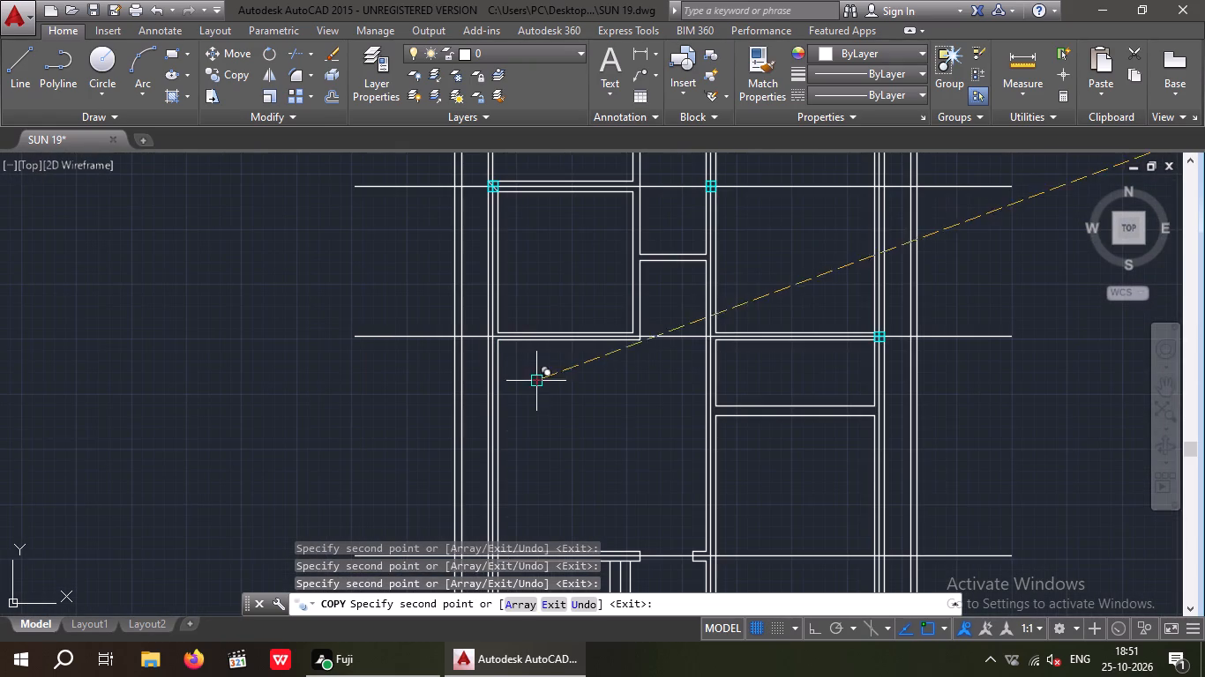
{"action": "scroll", "coordinate": [492, 333], "scroll_direction": "up", "scroll_amount": 3}
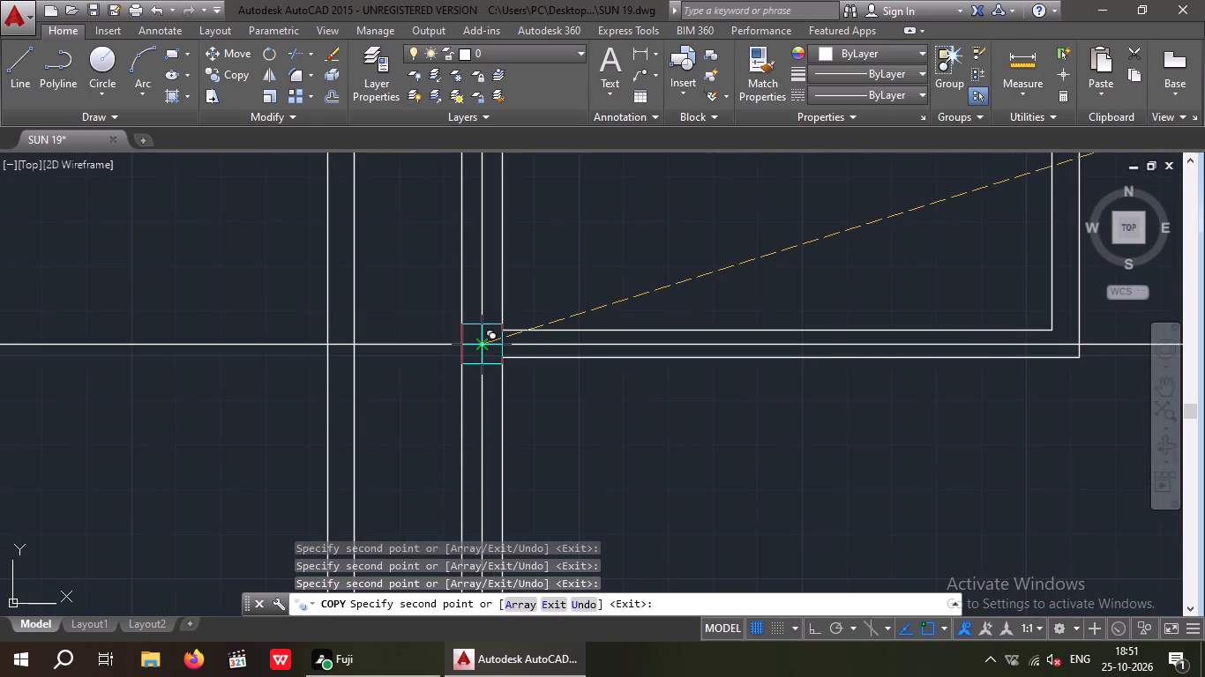
{"action": "left_click", "coordinate": [483, 341]}
Place a copy of the square where the east wall's centre line crosses the fifth horizontal centre line, beside the stairs.
{"action": "scroll", "coordinate": [497, 272], "scroll_direction": "down", "scroll_amount": 4}
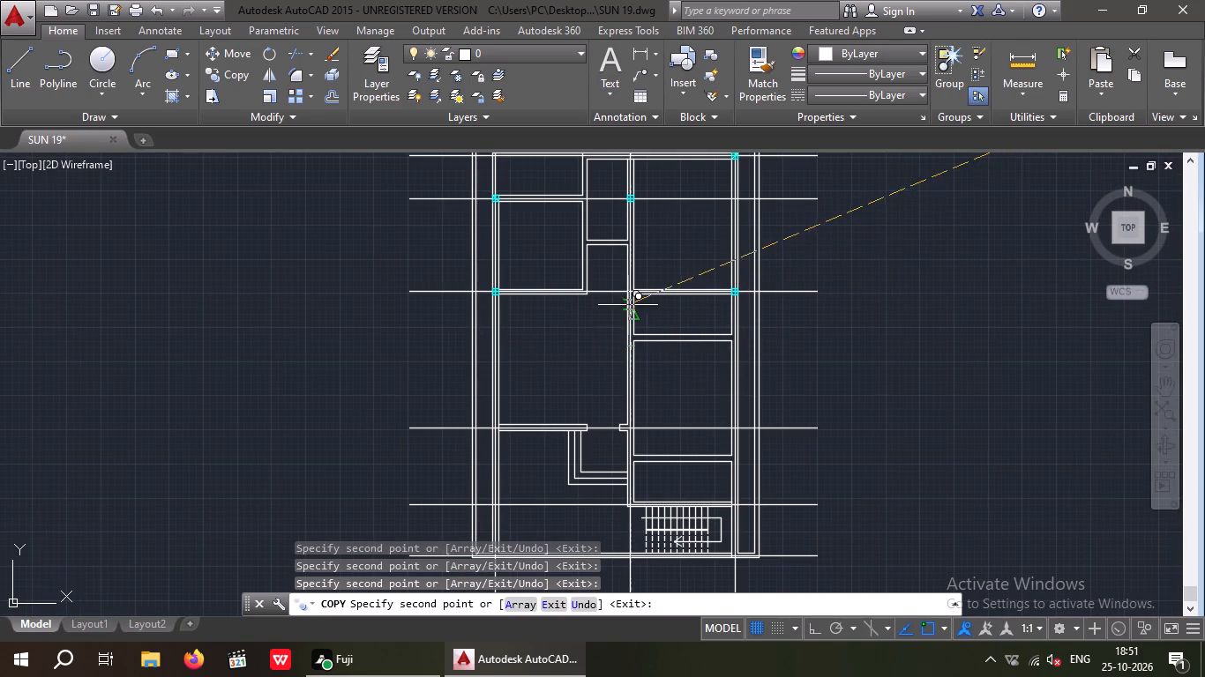
{"action": "scroll", "coordinate": [636, 289], "scroll_direction": "up", "scroll_amount": 3}
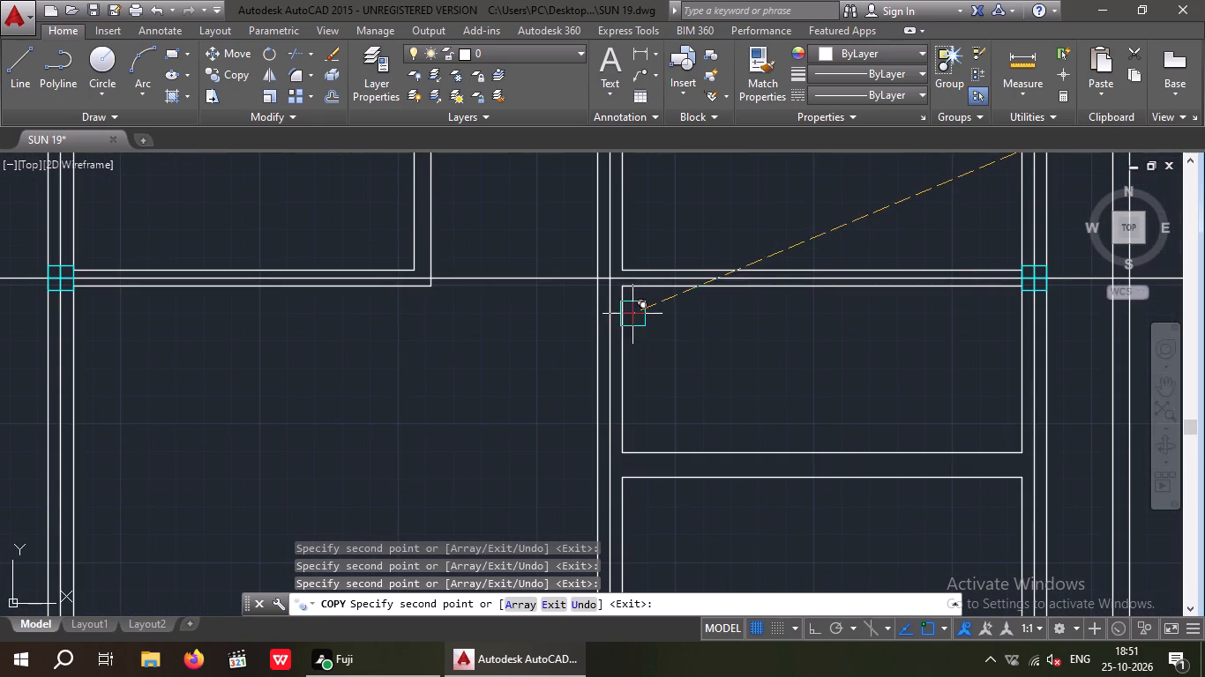
{"action": "scroll", "coordinate": [616, 290], "scroll_direction": "down", "scroll_amount": 2}
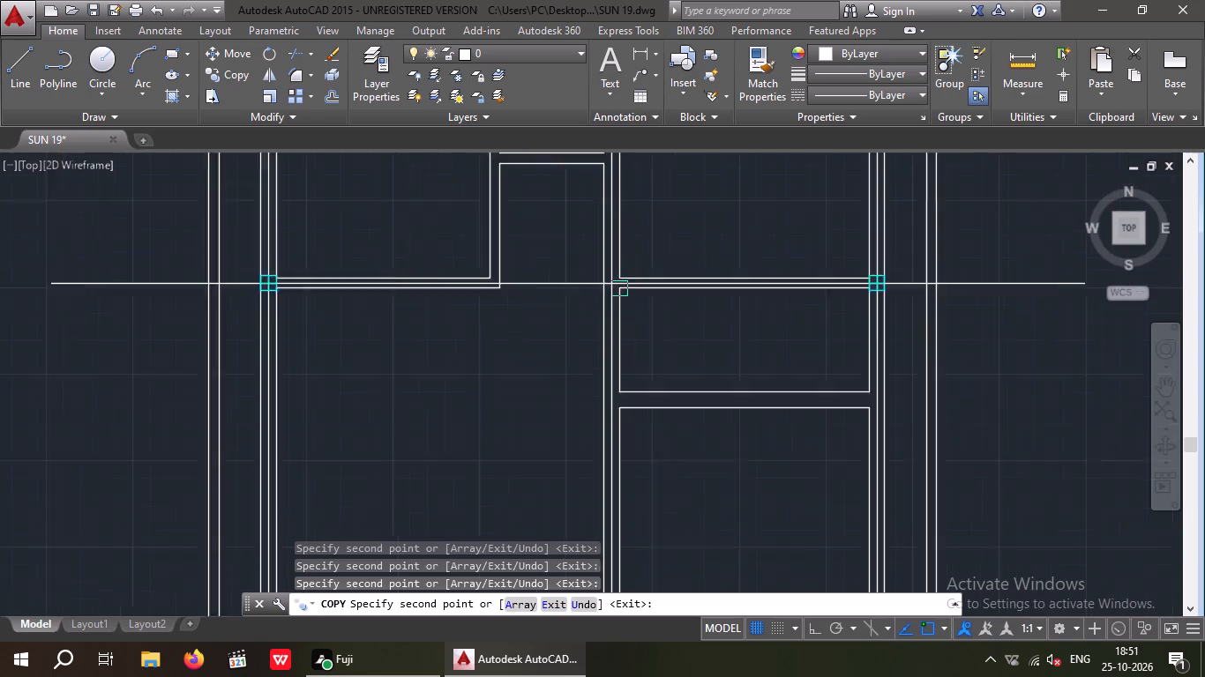
{"action": "scroll", "coordinate": [616, 290], "scroll_direction": "down", "scroll_amount": 1}
{"action": "scroll", "coordinate": [613, 298], "scroll_direction": "up", "scroll_amount": 4}
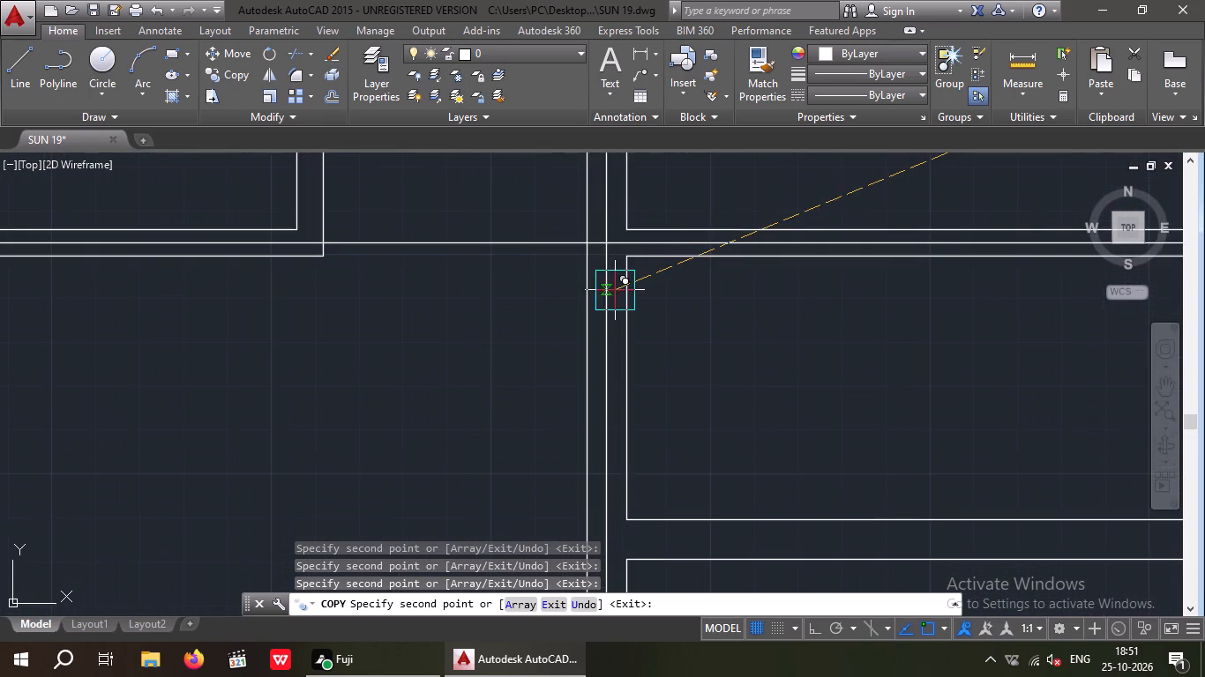
{"action": "scroll", "coordinate": [599, 298], "scroll_direction": "down", "scroll_amount": 3}
{"action": "middle_click_drag", "start_coordinate": [573, 334], "coordinate": [609, 324]}
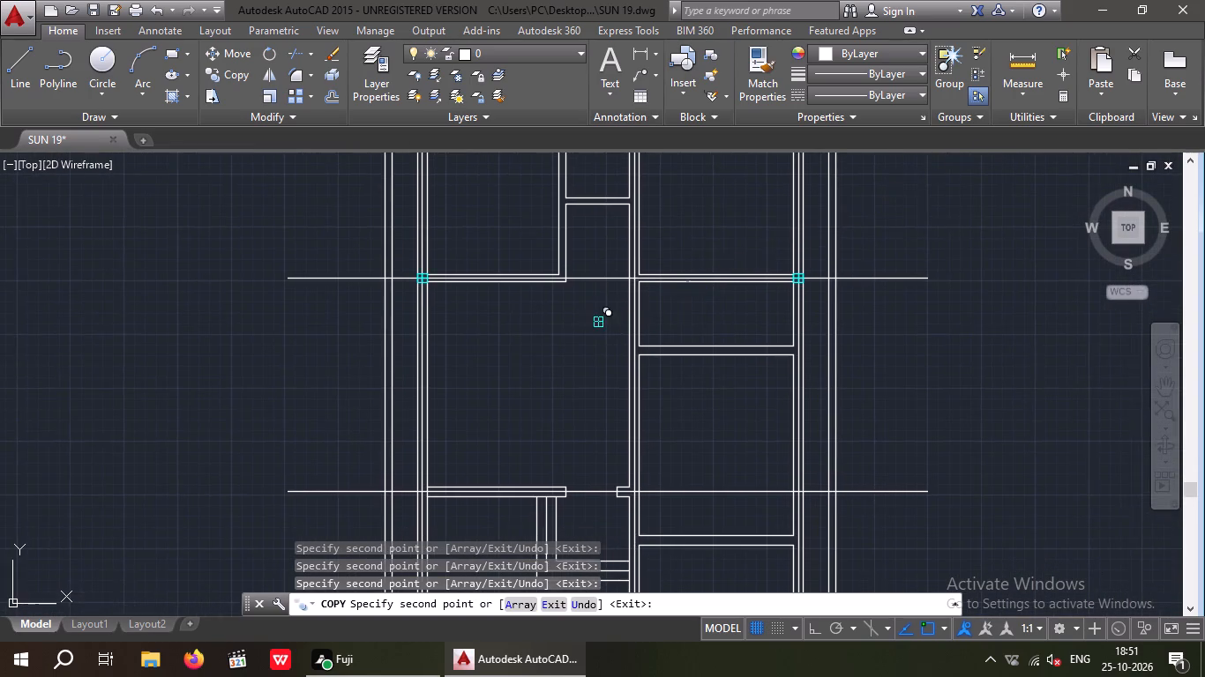
{"action": "scroll", "coordinate": [595, 315], "scroll_direction": "down", "scroll_amount": 2}
{"action": "middle_click_drag", "start_coordinate": [566, 317], "coordinate": [558, 282]}
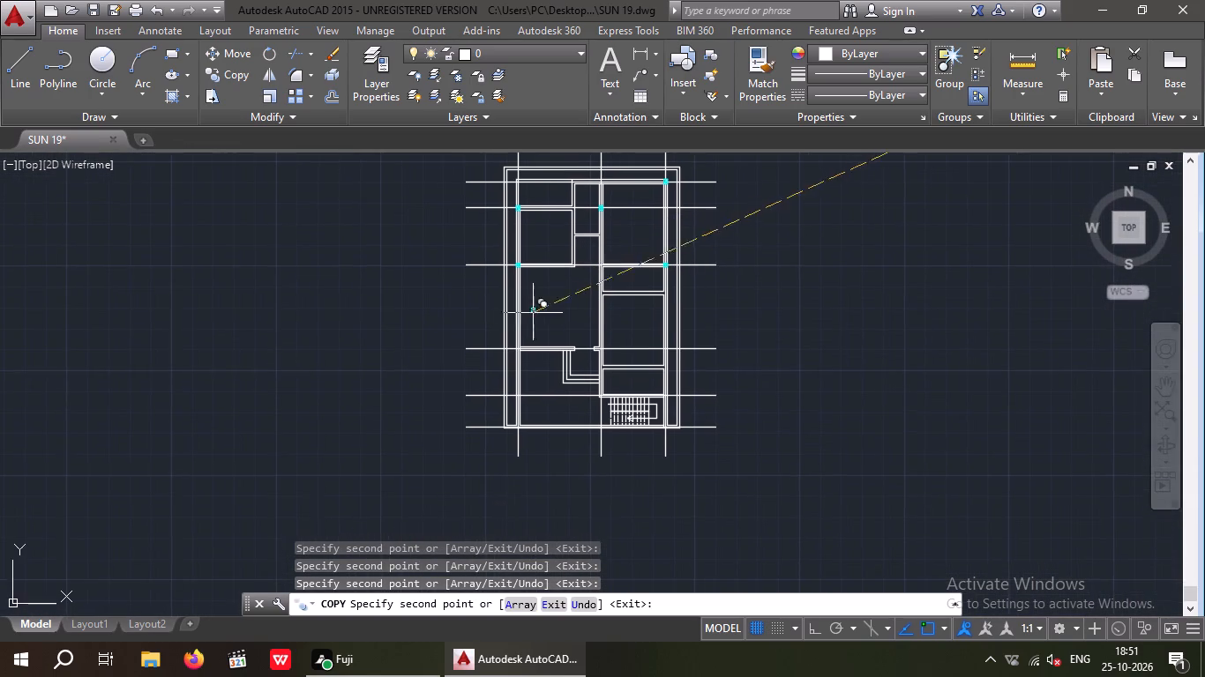
{"action": "scroll", "coordinate": [535, 345], "scroll_direction": "up", "scroll_amount": 3}
{"action": "scroll", "coordinate": [542, 319], "scroll_direction": "down", "scroll_amount": 3}
{"action": "scroll", "coordinate": [575, 374], "scroll_direction": "up", "scroll_amount": 3}
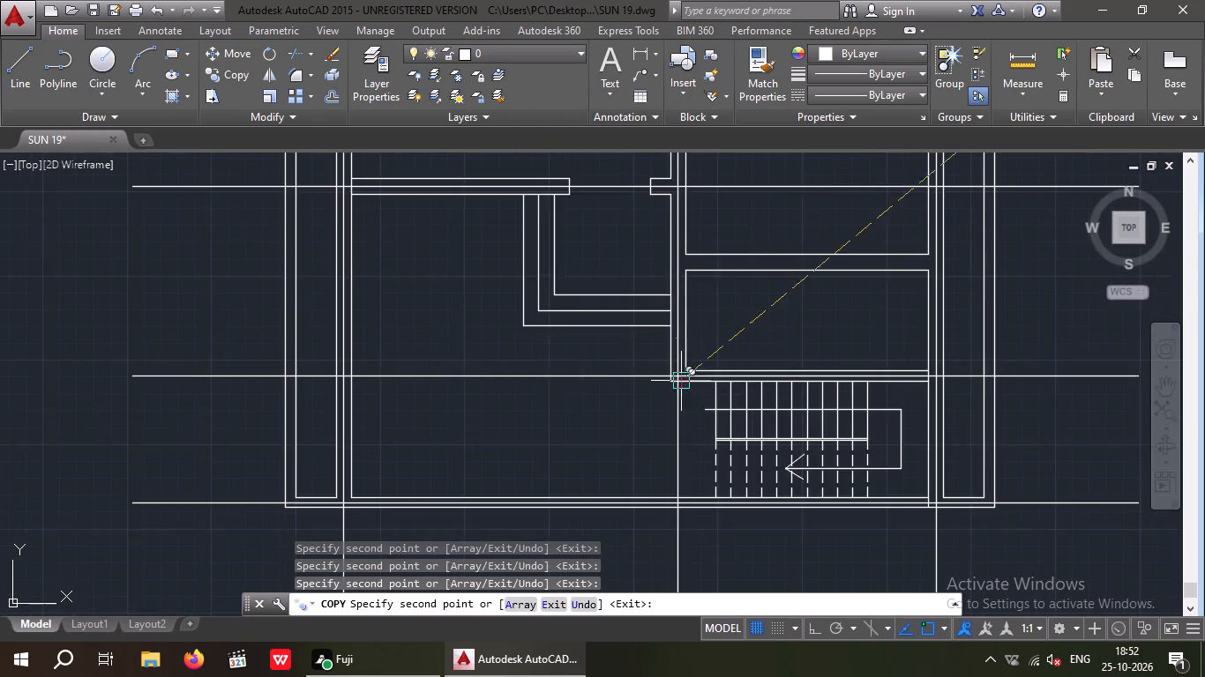
{"action": "scroll", "coordinate": [670, 362], "scroll_direction": "down", "scroll_amount": 2}
{"action": "middle_click_drag", "start_coordinate": [541, 370], "coordinate": [363, 443]}
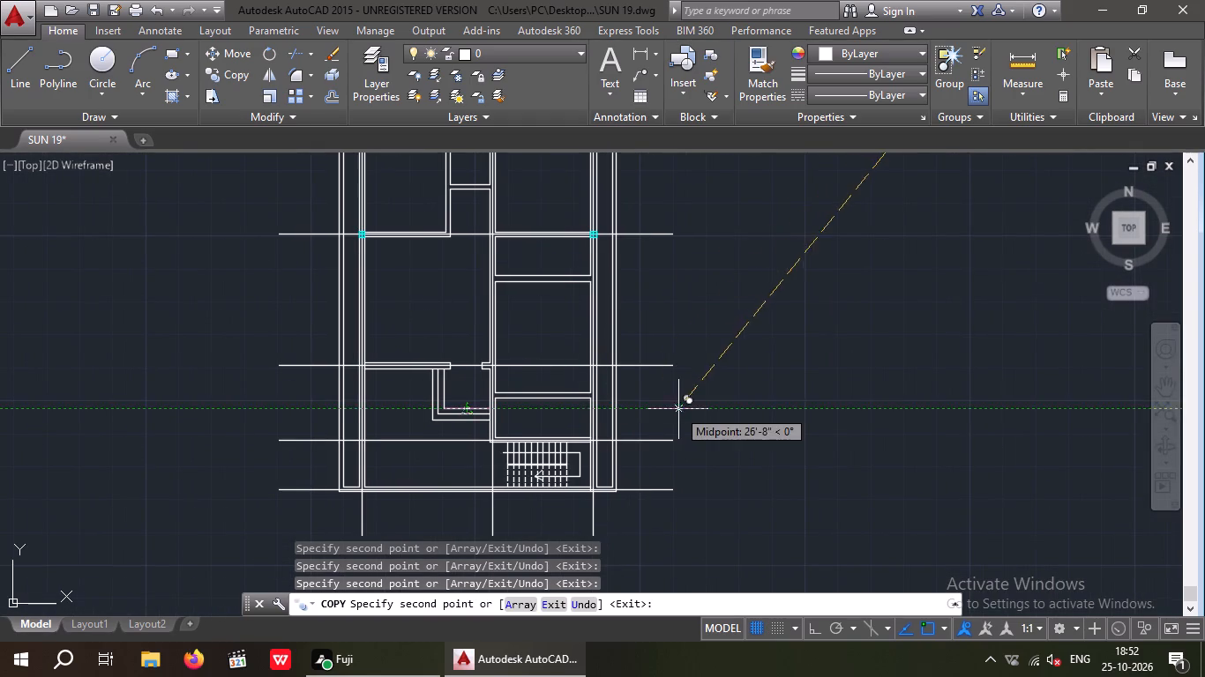
{"action": "middle_click_drag", "start_coordinate": [678, 408], "coordinate": [678, 337]}
{"action": "scroll", "coordinate": [588, 371], "scroll_direction": "up", "scroll_amount": 4}
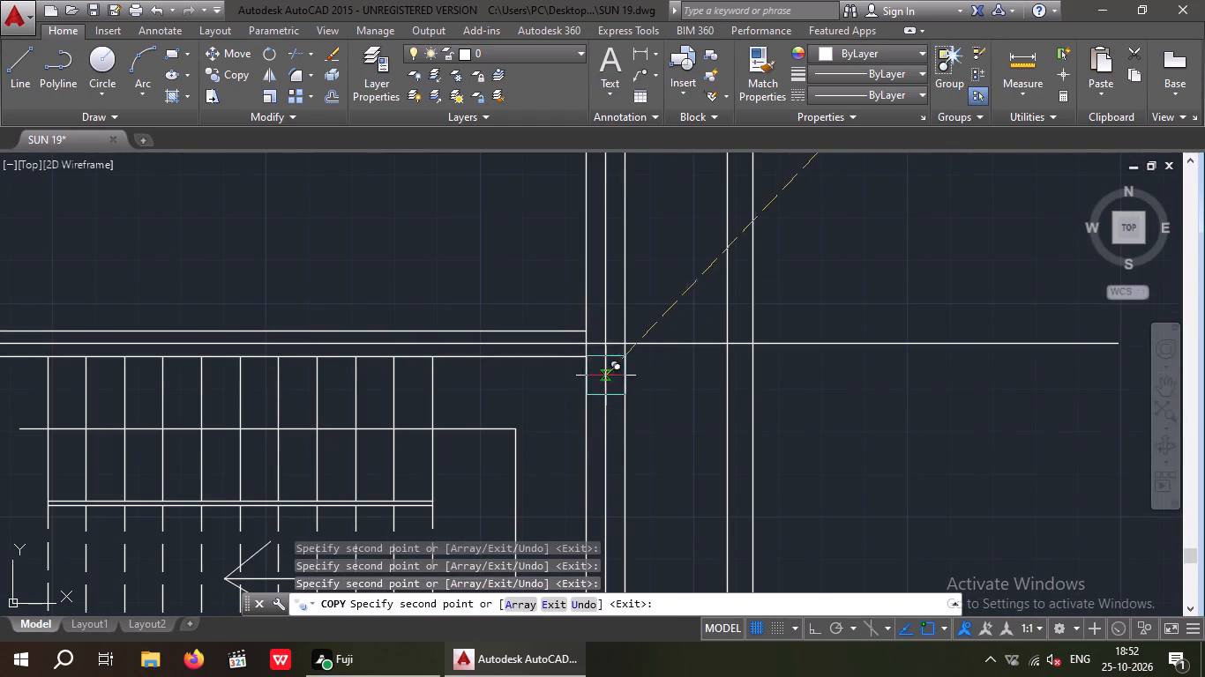
{"action": "left_click", "coordinate": [606, 340]}
Place a loose copy of the square in the empty area just outside the plan's south-east corner.
{"action": "scroll", "coordinate": [614, 323], "scroll_direction": "down", "scroll_amount": 3}
{"action": "scroll", "coordinate": [624, 424], "scroll_direction": "up", "scroll_amount": 1}
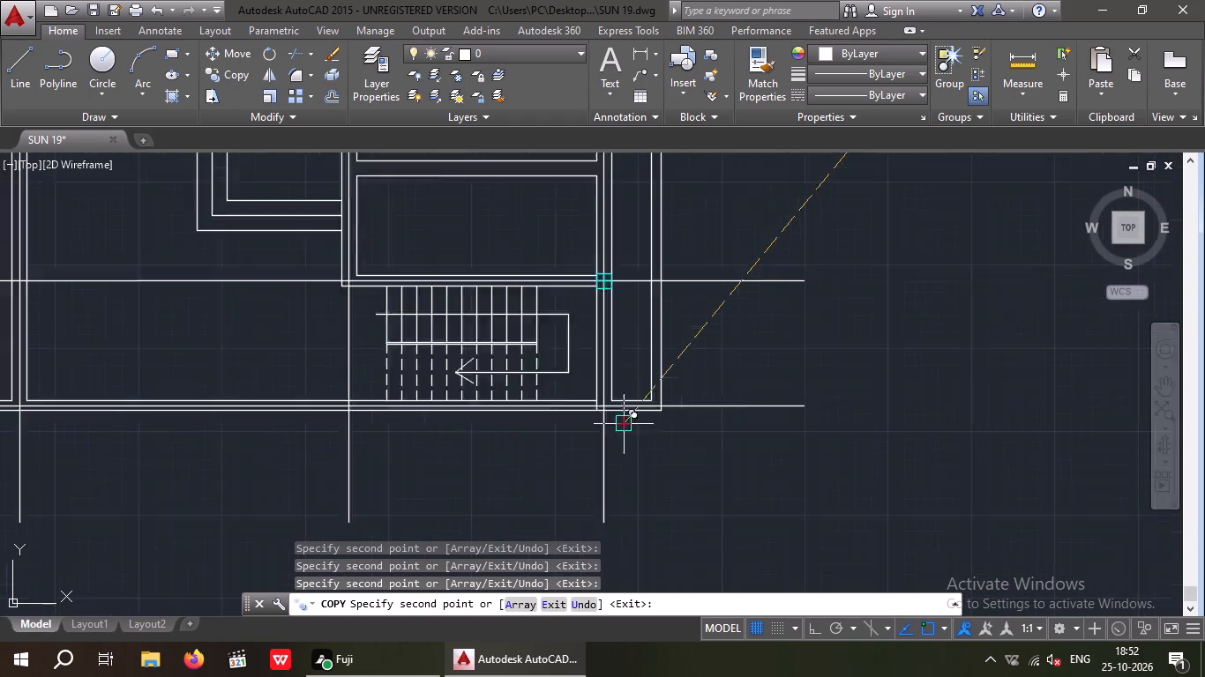
{"action": "scroll", "coordinate": [624, 424], "scroll_direction": "up", "scroll_amount": 2}
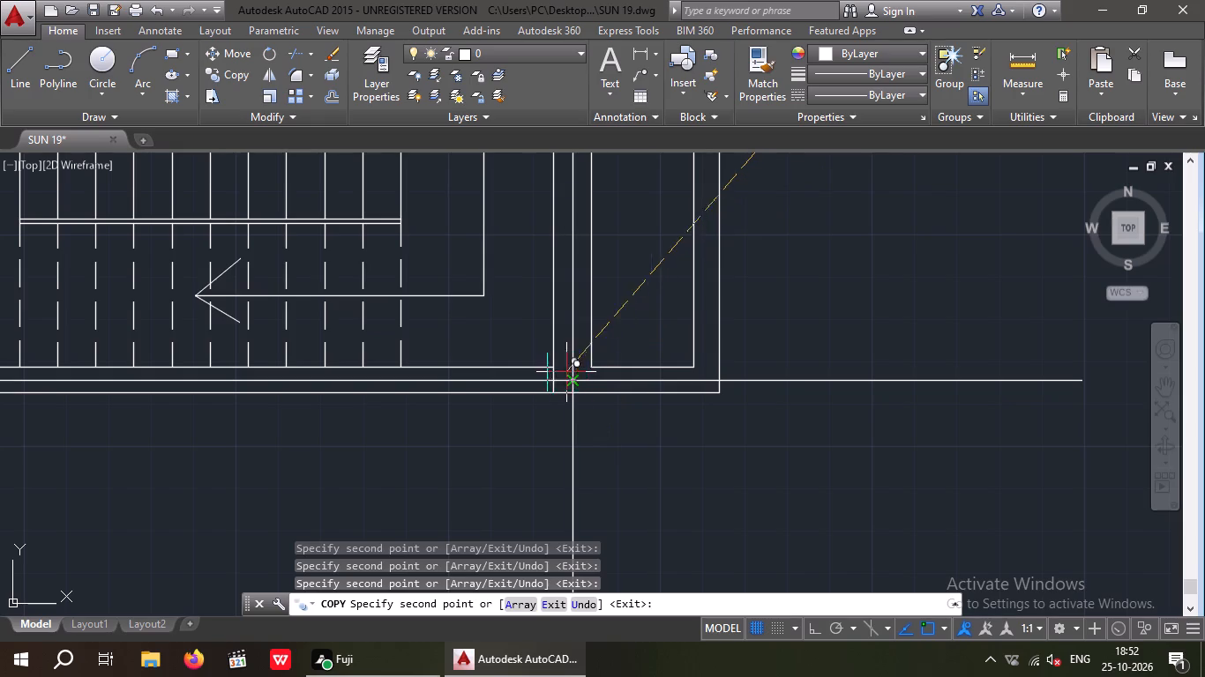
{"action": "scroll", "coordinate": [580, 375], "scroll_direction": "up", "scroll_amount": 2}
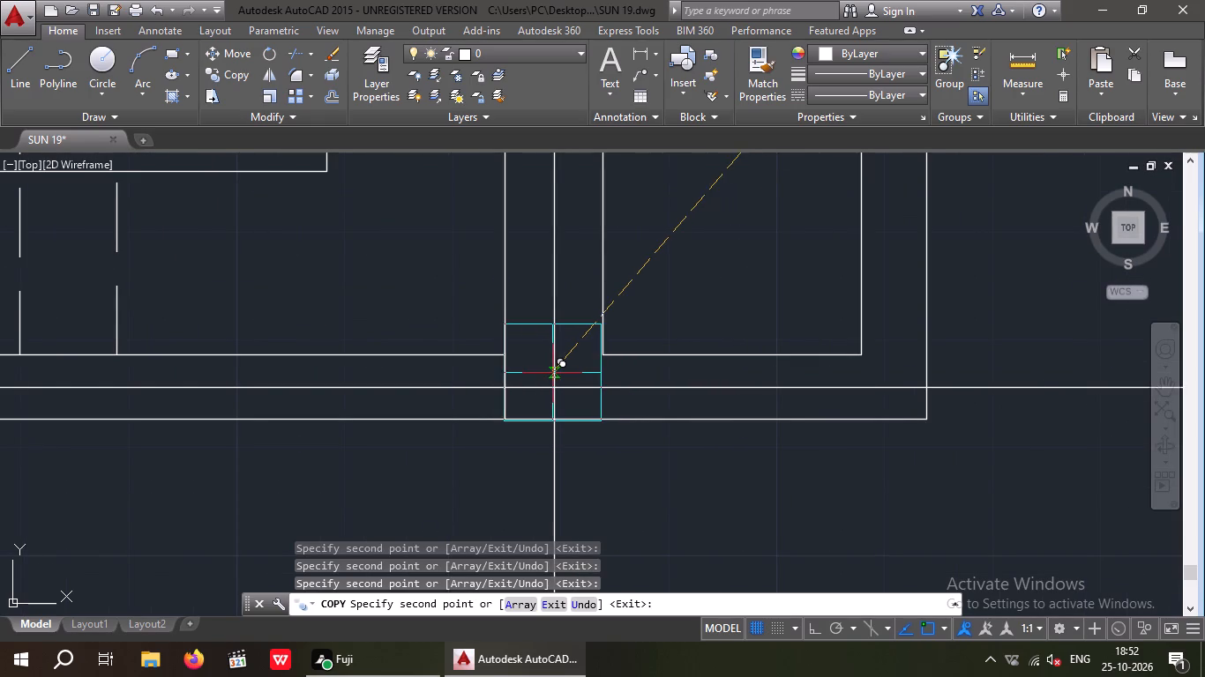
{"action": "scroll", "coordinate": [552, 372], "scroll_direction": "up", "scroll_amount": 1}
{"action": "scroll", "coordinate": [579, 375], "scroll_direction": "down", "scroll_amount": 4}
{"action": "left_click", "coordinate": [673, 462]}
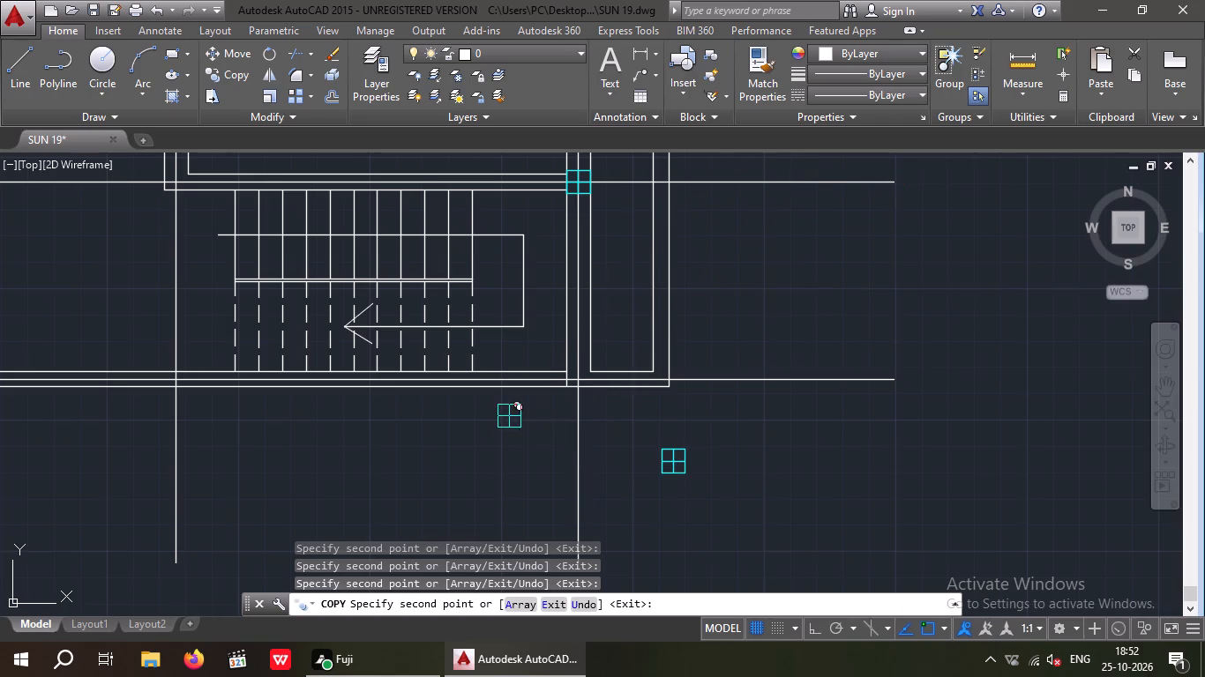
Place a copy of the square where the west wall's centre line crosses the fifth horizontal centre line, and end the copying.
{"action": "middle_click_drag", "start_coordinate": [509, 416], "coordinate": [771, 401]}
{"action": "scroll", "coordinate": [645, 427], "scroll_direction": "down", "scroll_amount": 2}
{"action": "scroll", "coordinate": [554, 405], "scroll_direction": "up", "scroll_amount": 4}
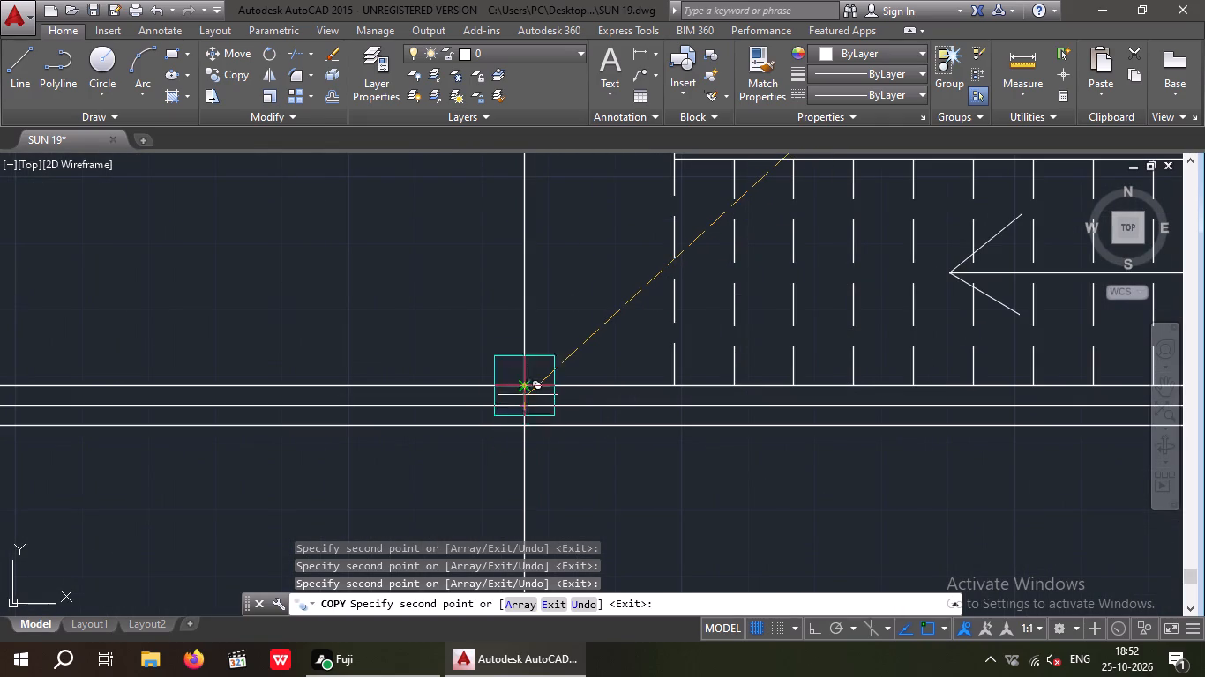
{"action": "scroll", "coordinate": [529, 391], "scroll_direction": "down", "scroll_amount": 4}
{"action": "middle_click_drag", "start_coordinate": [438, 468], "coordinate": [505, 488]}
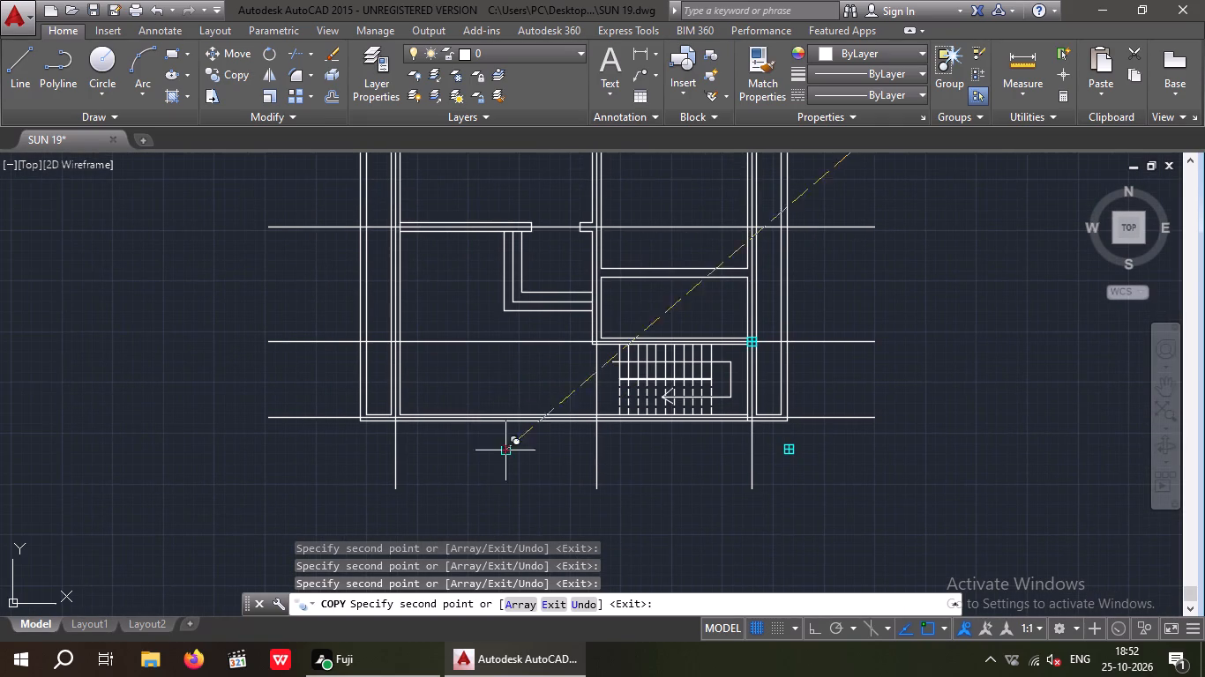
{"action": "scroll", "coordinate": [607, 338], "scroll_direction": "up", "scroll_amount": 4}
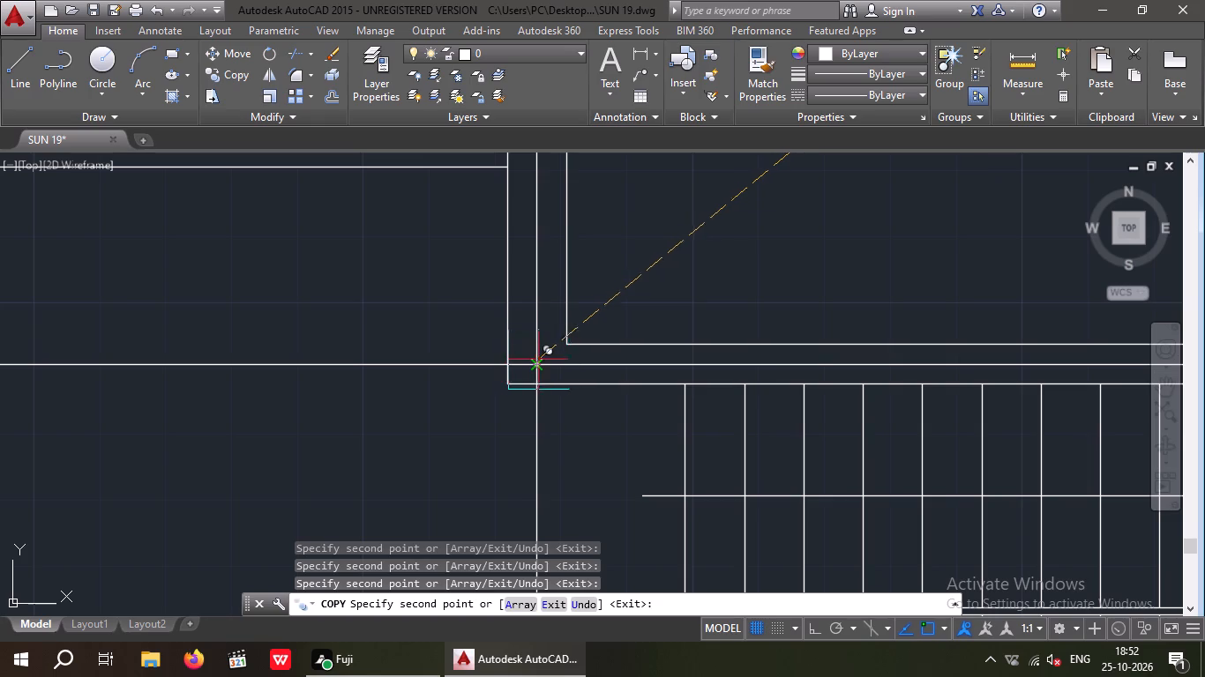
{"action": "scroll", "coordinate": [578, 342], "scroll_direction": "down", "scroll_amount": 4}
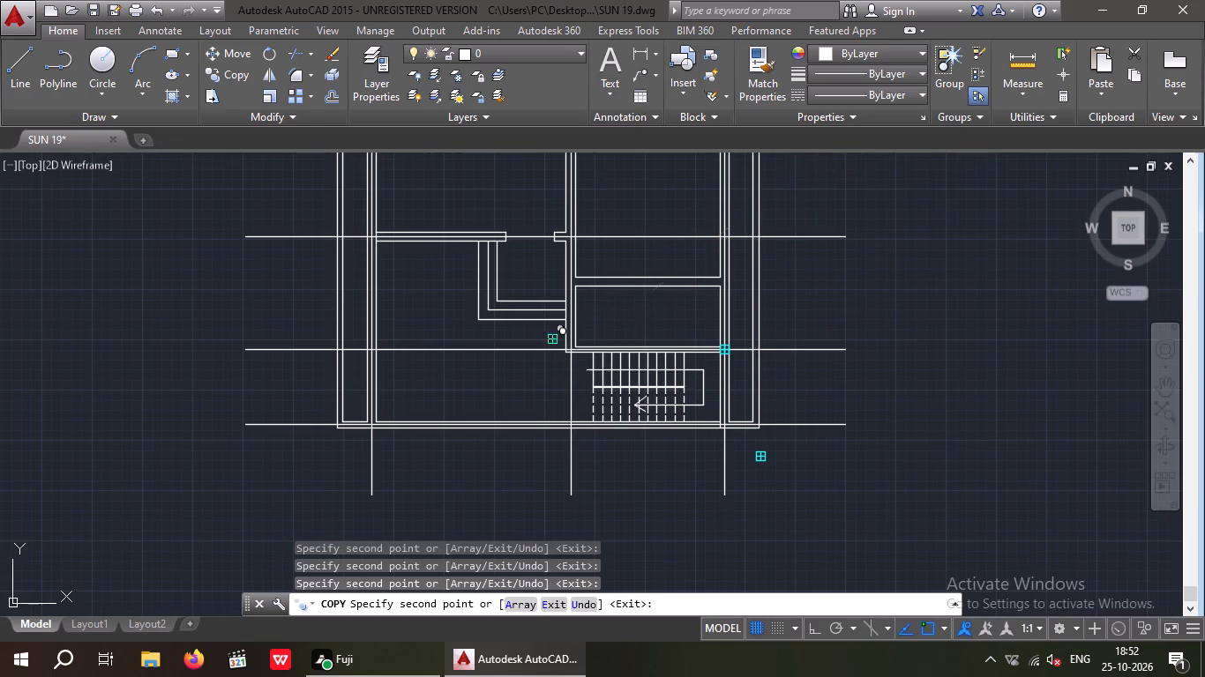
{"action": "scroll", "coordinate": [376, 351], "scroll_direction": "up", "scroll_amount": 4}
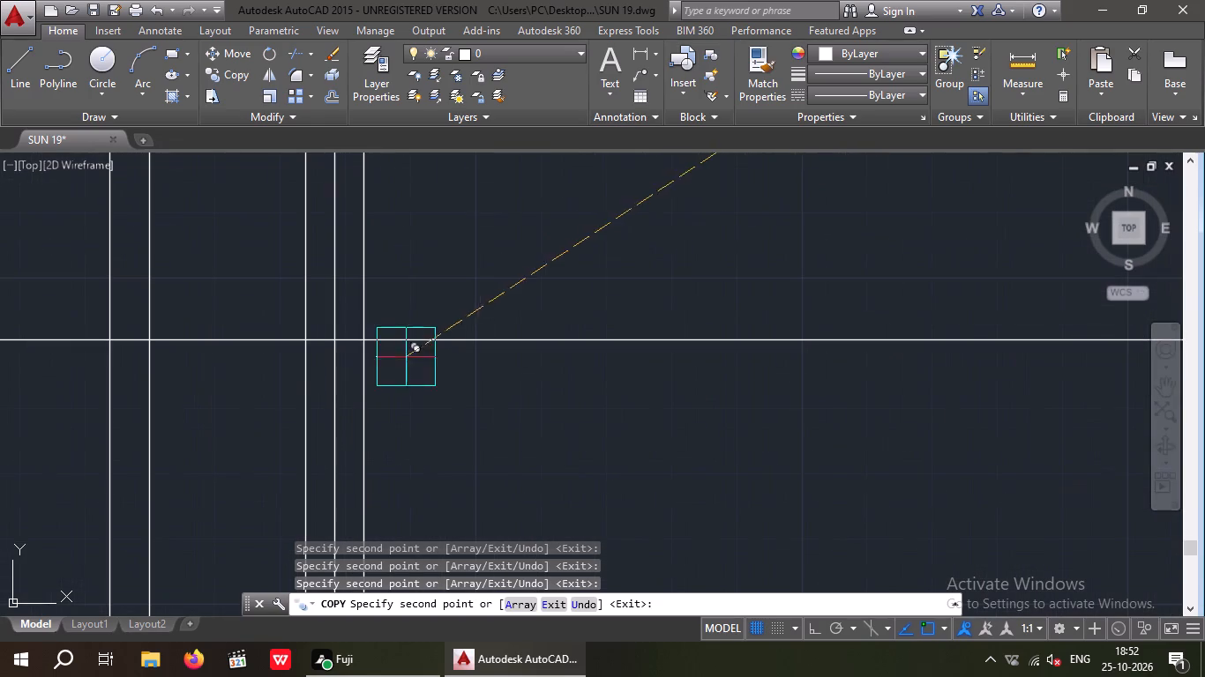
{"action": "left_click", "coordinate": [335, 340]}
{"action": "scroll", "coordinate": [373, 325], "scroll_direction": "down", "scroll_amount": 5}
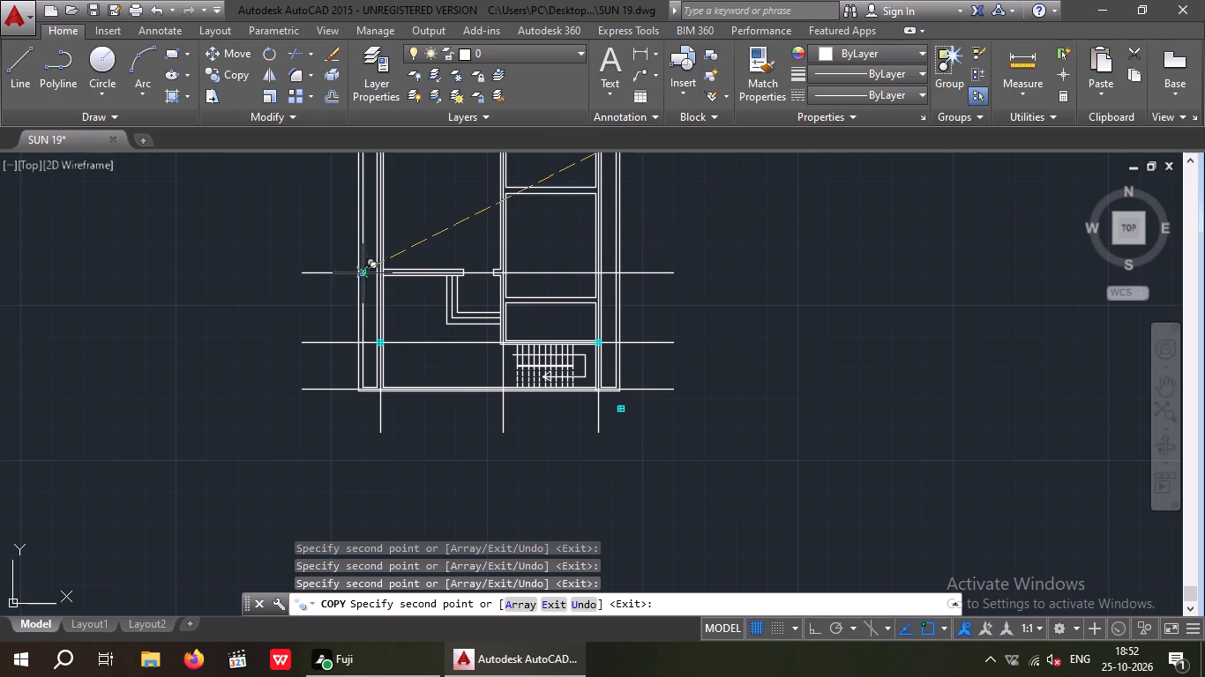
{"action": "middle_click_drag", "start_coordinate": [405, 318], "coordinate": [388, 409]}
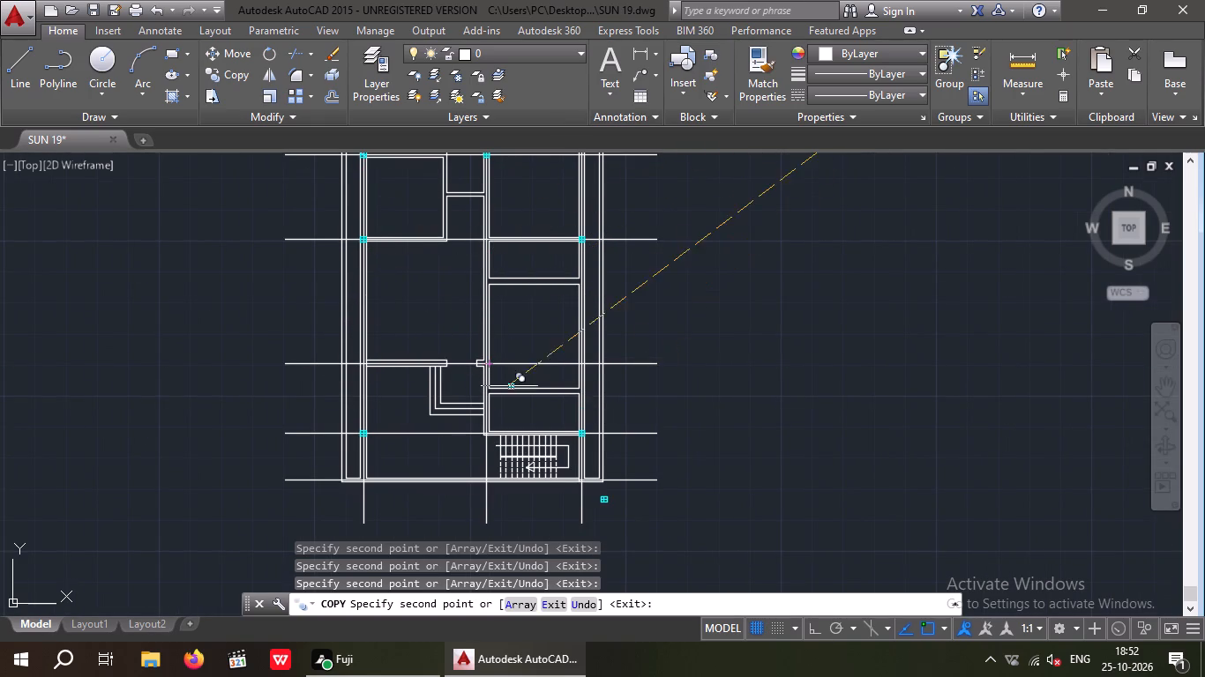
{"action": "scroll", "coordinate": [496, 361], "scroll_direction": "up", "scroll_amount": 3}
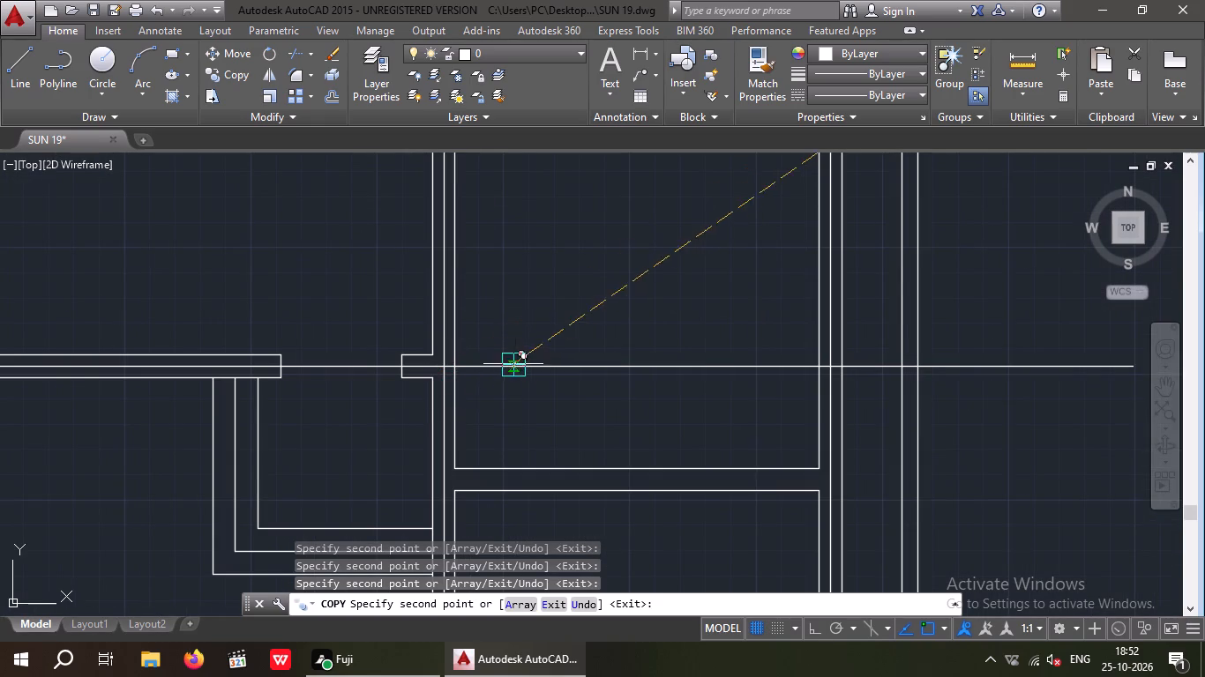
{"action": "scroll", "coordinate": [517, 365], "scroll_direction": "down", "scroll_amount": 3}
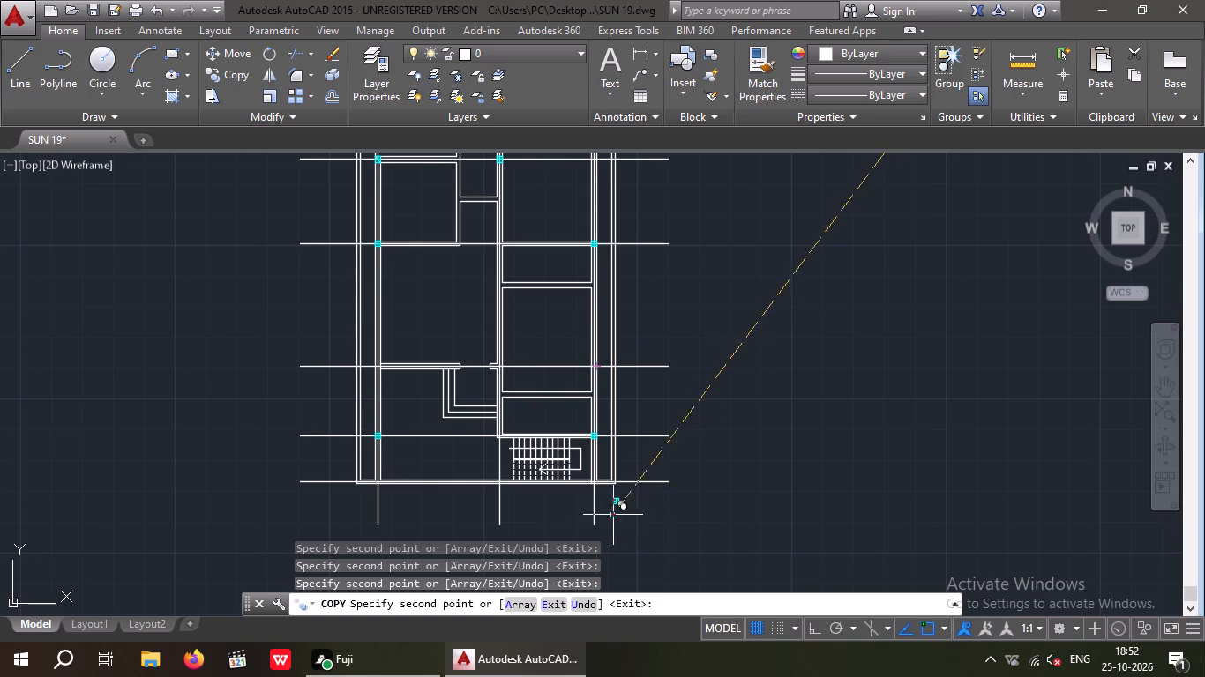
{"action": "scroll", "coordinate": [588, 502], "scroll_direction": "up", "scroll_amount": 3}
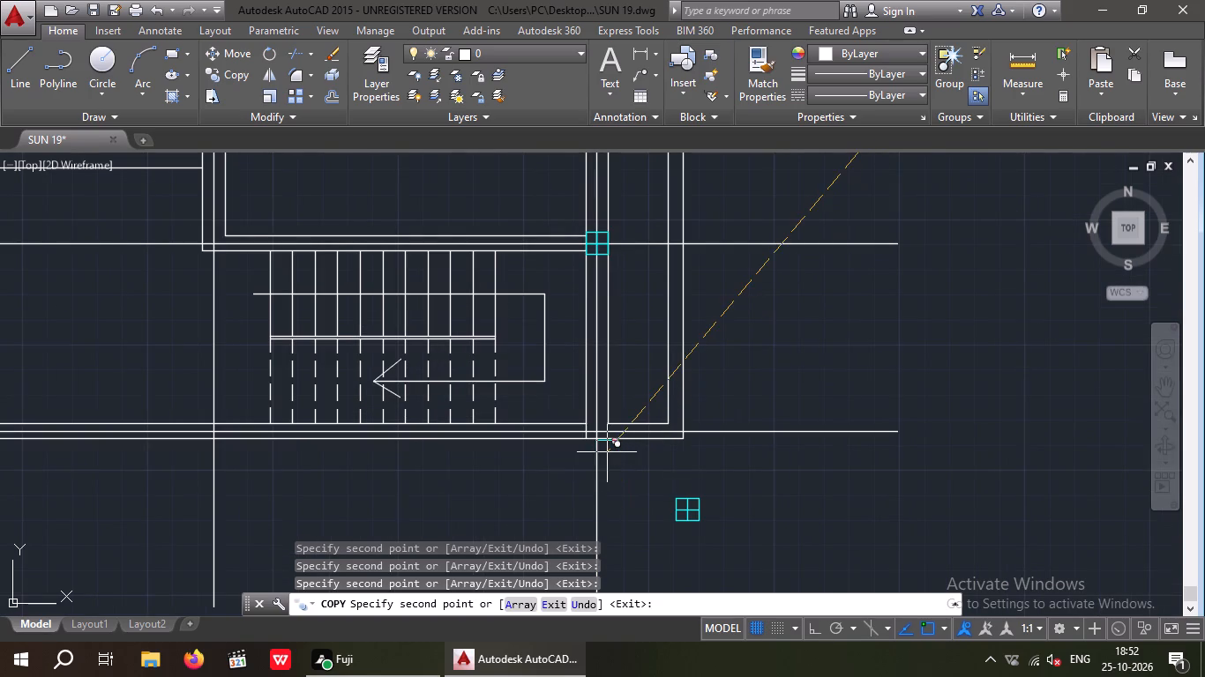
{"action": "key", "text": "Escape"}
Move the loose square by its south-west corner to where the east wall's inner face meets the south wall's outer face.
{"action": "left_click_drag", "start_coordinate": [736, 487], "coordinate": [667, 539]}
{"action": "left_click", "coordinate": [638, 538]}
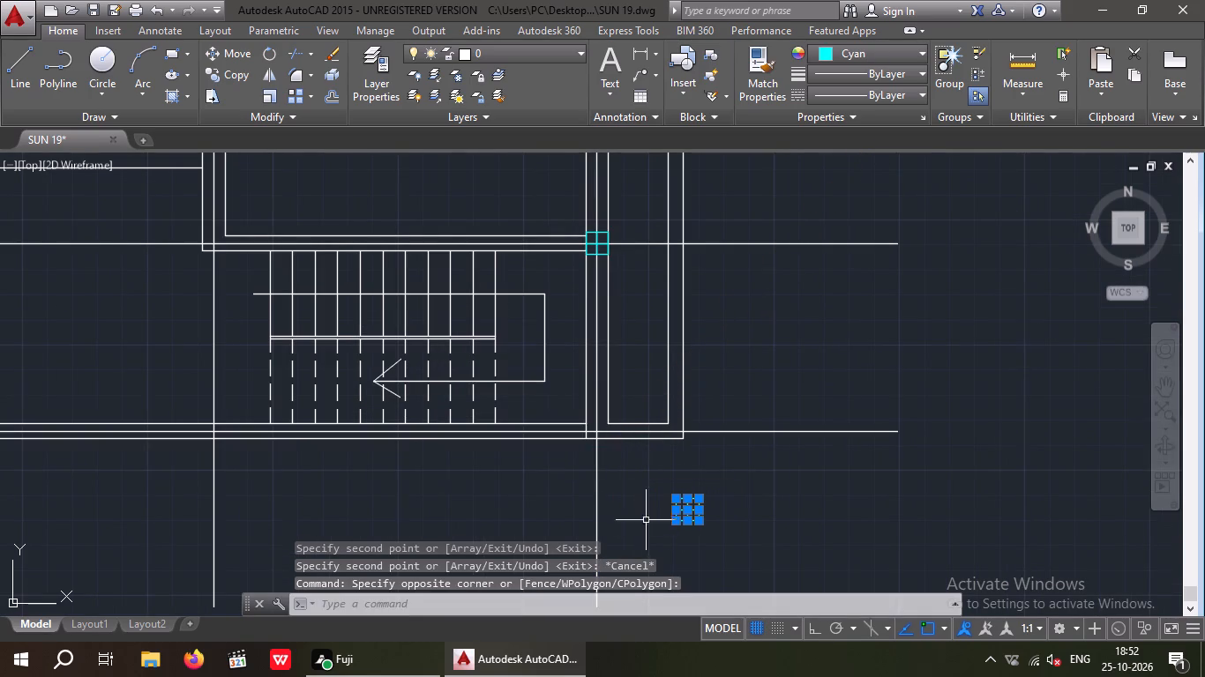
{"action": "left_click", "coordinate": [242, 48]}
{"action": "scroll", "coordinate": [725, 547], "scroll_direction": "up", "scroll_amount": 2}
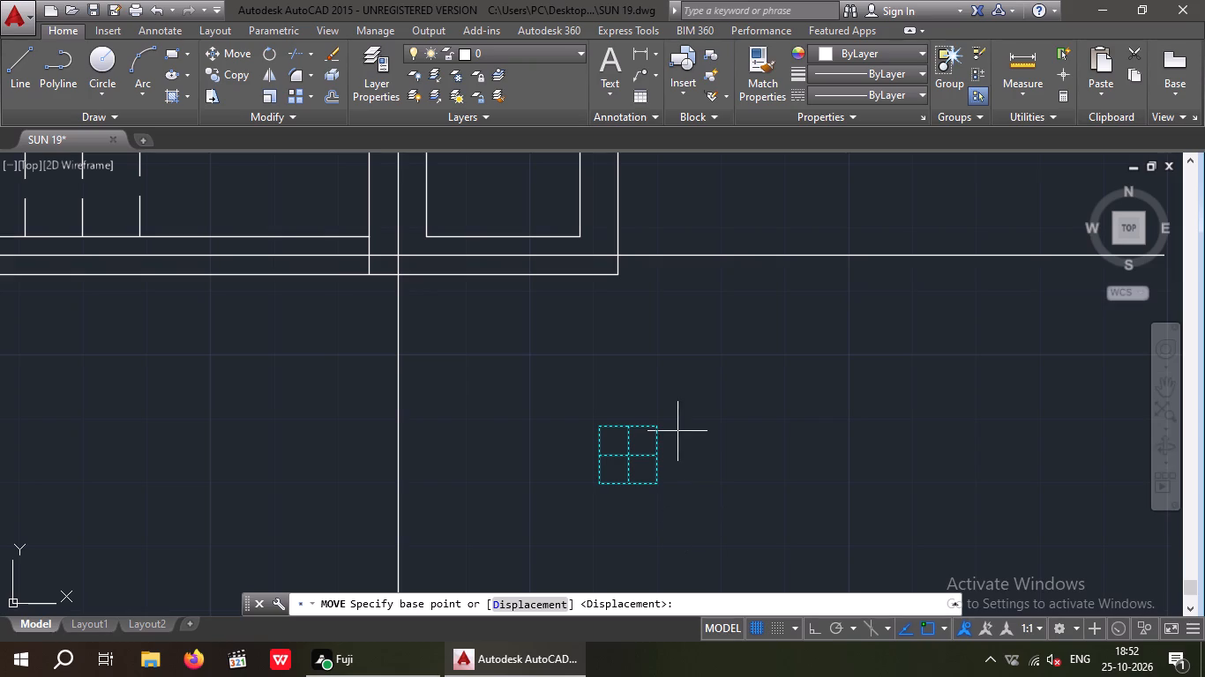
{"action": "left_click", "coordinate": [603, 480]}
{"action": "middle_click_drag", "start_coordinate": [400, 375], "coordinate": [415, 458]}
{"action": "scroll", "coordinate": [415, 358], "scroll_direction": "up", "scroll_amount": 3}
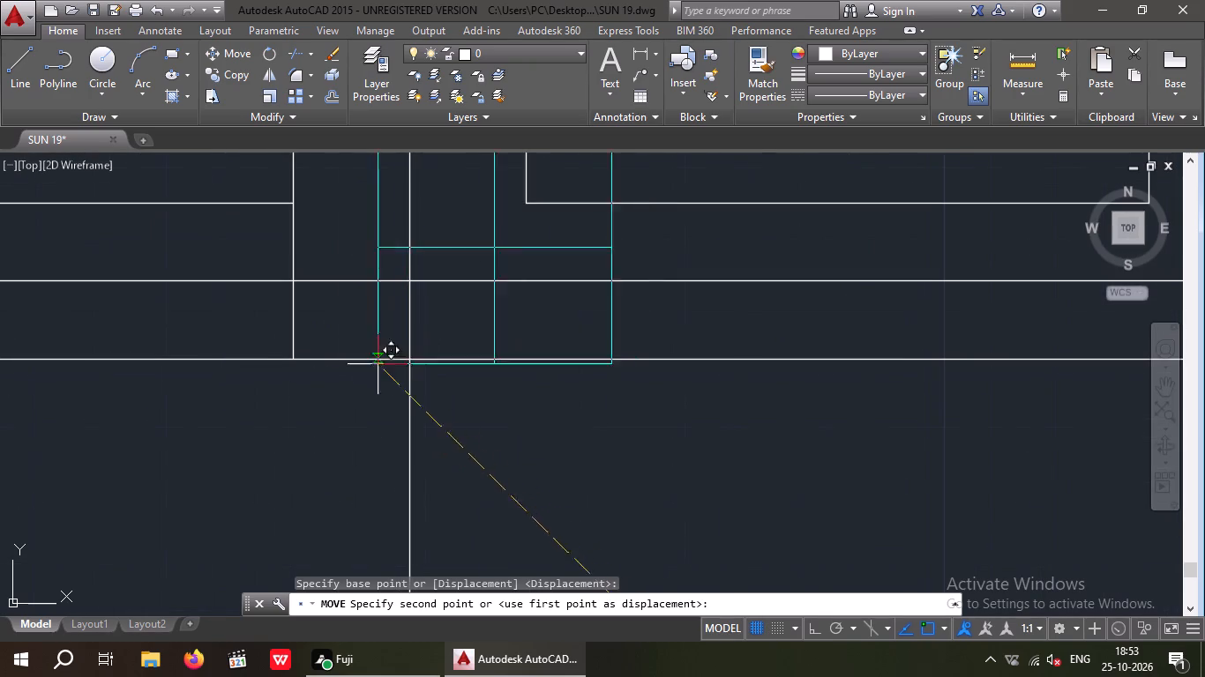
{"action": "left_click", "coordinate": [295, 357]}
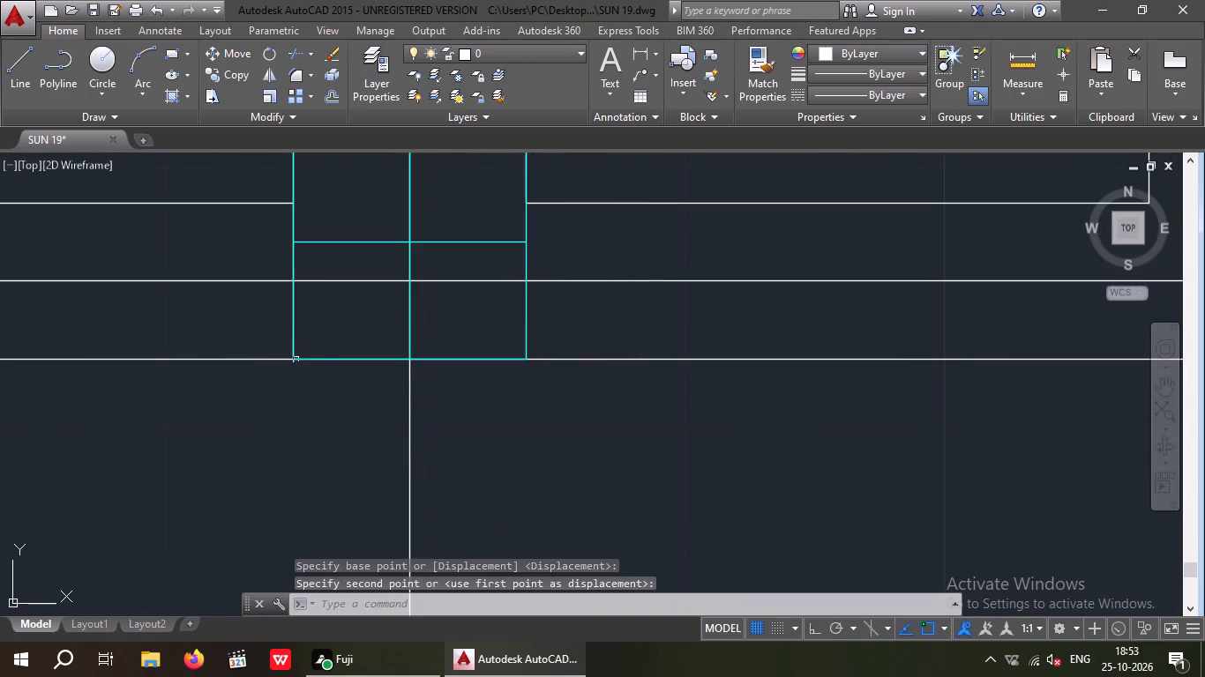
{"action": "scroll", "coordinate": [329, 398], "scroll_direction": "down", "scroll_amount": 3}
{"action": "middle_click_drag", "start_coordinate": [485, 450], "coordinate": [555, 473]}
{"action": "key", "text": "Escape"}
Copy the loose cyan square by its bottom-edge midpoint to where the west wall's centre line meets the south wall's outer face.
{"action": "scroll", "coordinate": [651, 487], "scroll_direction": "down", "scroll_amount": 1}
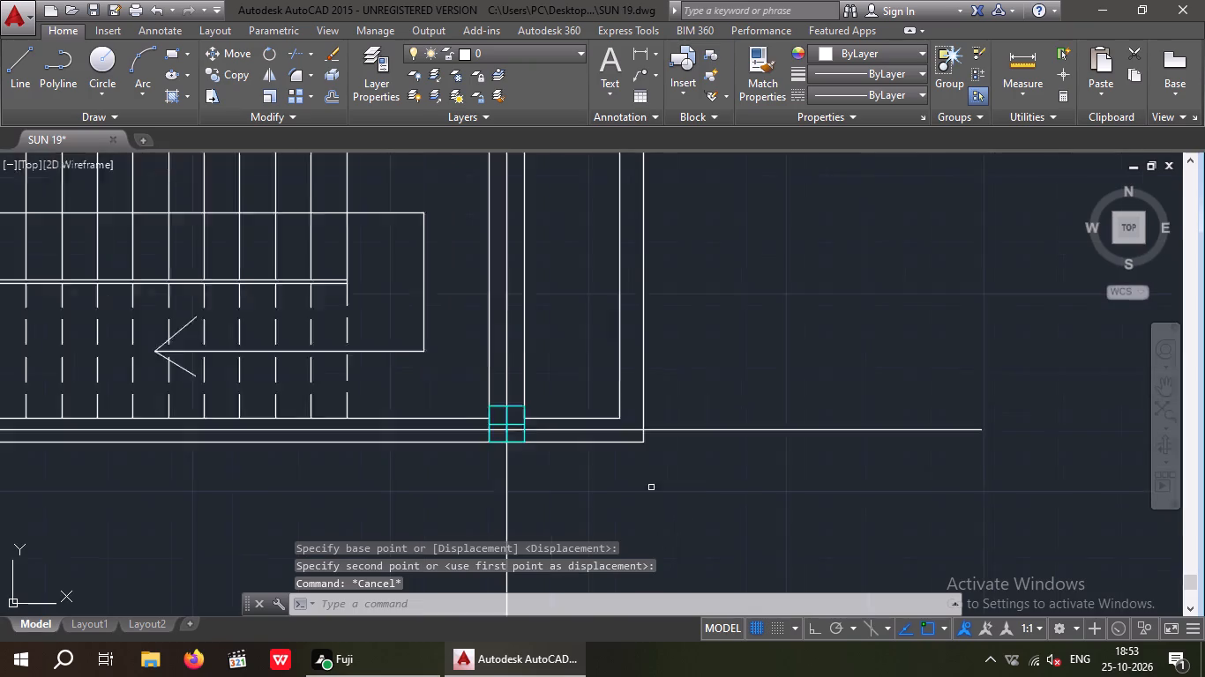
{"action": "scroll", "coordinate": [651, 487], "scroll_direction": "down", "scroll_amount": 2}
{"action": "middle_click_drag", "start_coordinate": [681, 510], "coordinate": [792, 477]}
{"action": "middle_click_drag", "start_coordinate": [439, 436], "coordinate": [532, 429]}
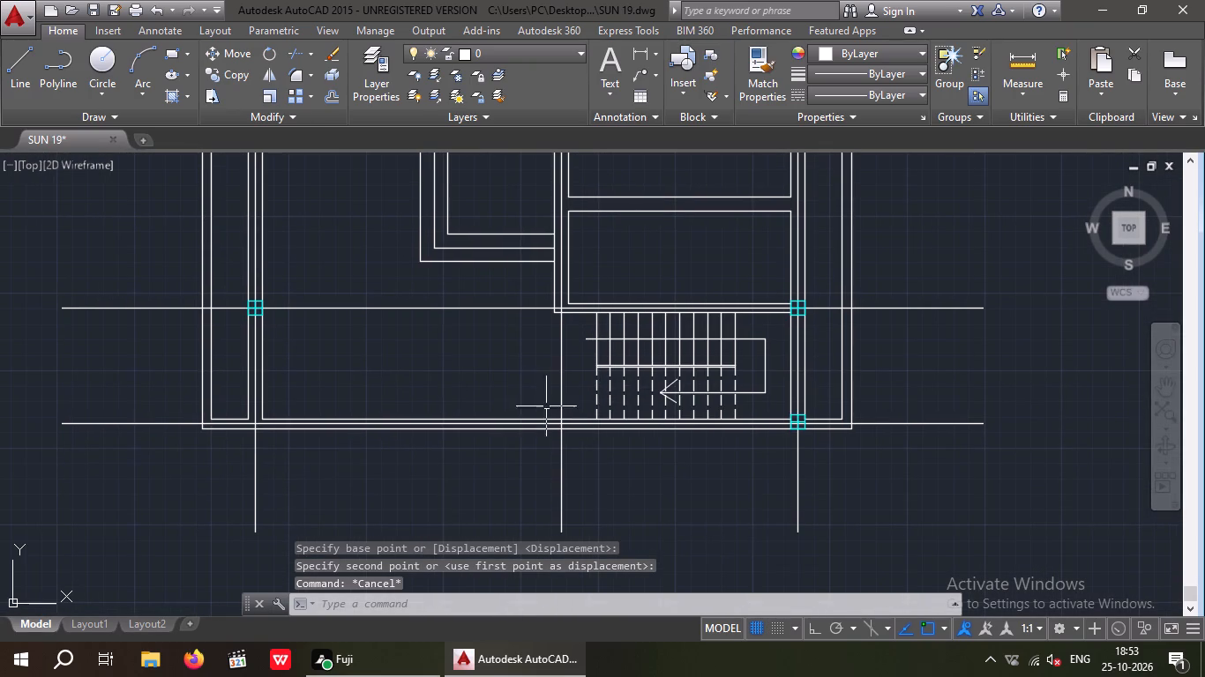
{"action": "scroll", "coordinate": [656, 326], "scroll_direction": "down", "scroll_amount": 1}
{"action": "middle_click_drag", "start_coordinate": [619, 376], "coordinate": [582, 432]}
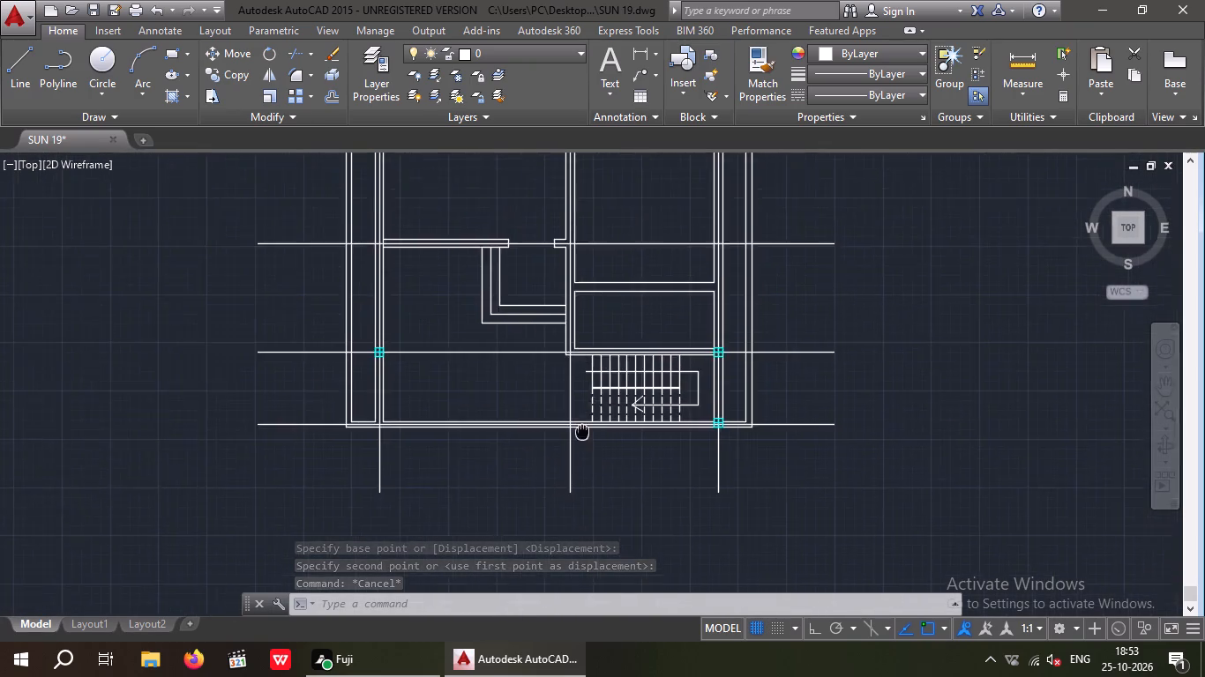
{"action": "middle_click_drag", "start_coordinate": [582, 432], "coordinate": [532, 516]}
{"action": "scroll", "coordinate": [684, 408], "scroll_direction": "down", "scroll_amount": 3}
{"action": "left_click_drag", "start_coordinate": [848, 247], "coordinate": [793, 310]}
{"action": "left_click", "coordinate": [790, 309]}
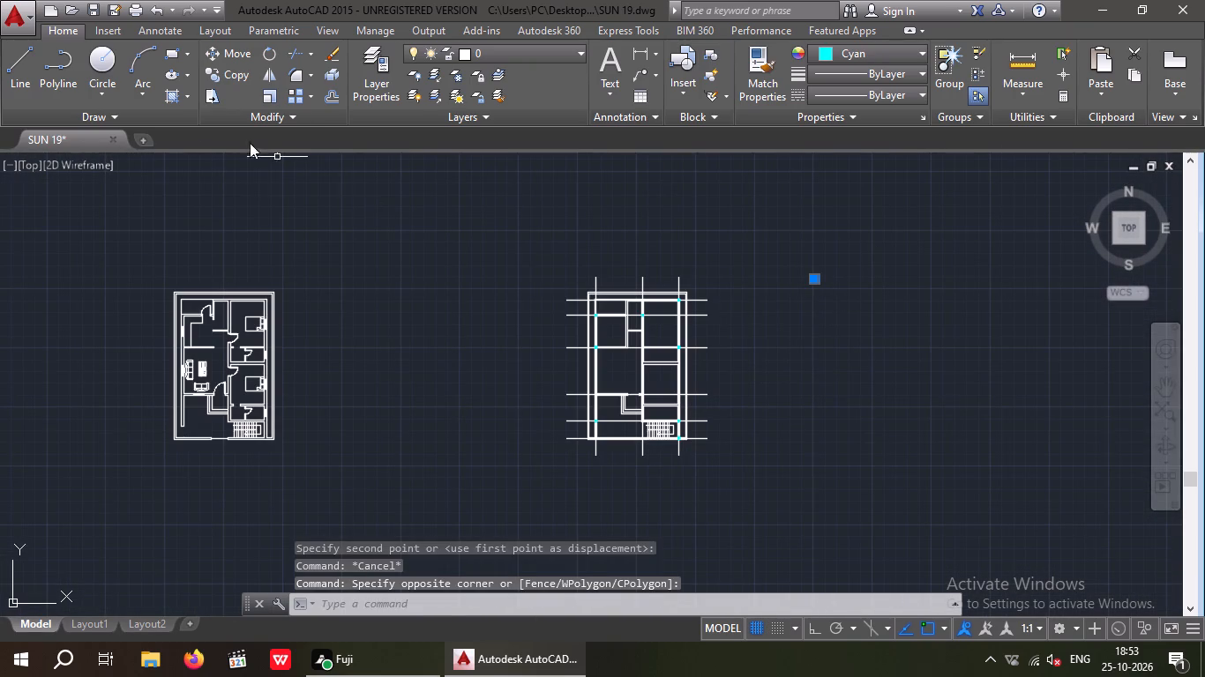
{"action": "left_click", "coordinate": [232, 71]}
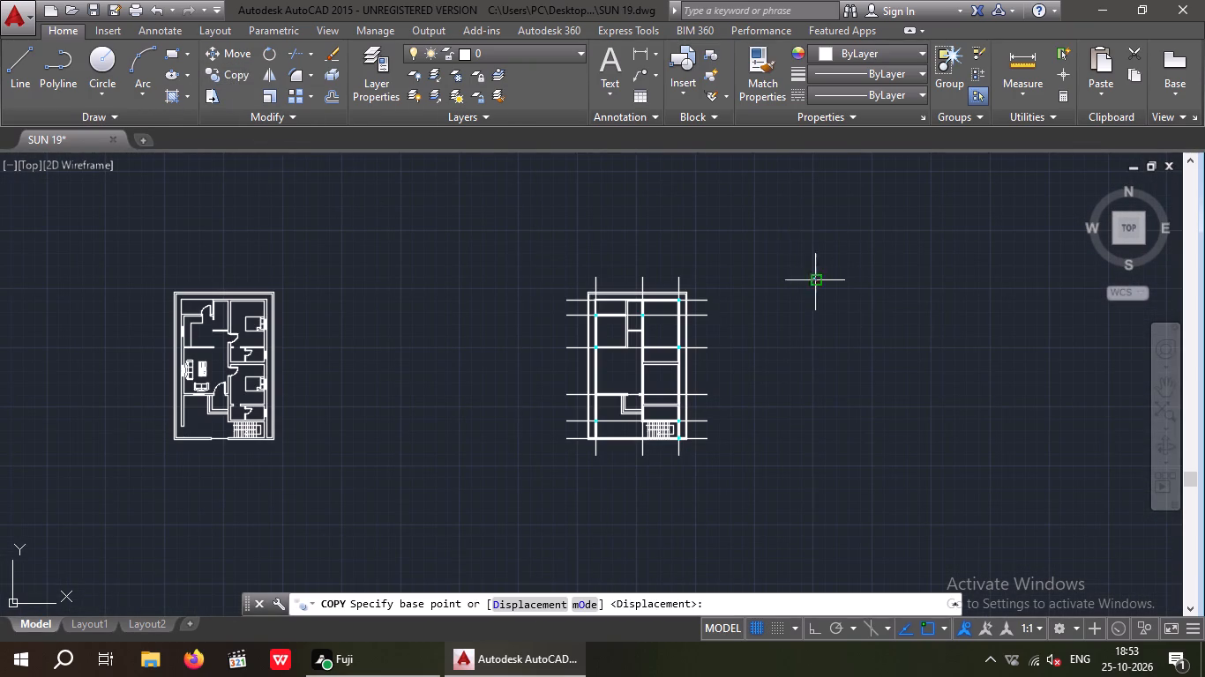
{"action": "scroll", "coordinate": [806, 266], "scroll_direction": "up", "scroll_amount": 4}
{"action": "scroll", "coordinate": [859, 413], "scroll_direction": "up", "scroll_amount": 2}
{"action": "left_click", "coordinate": [799, 328]}
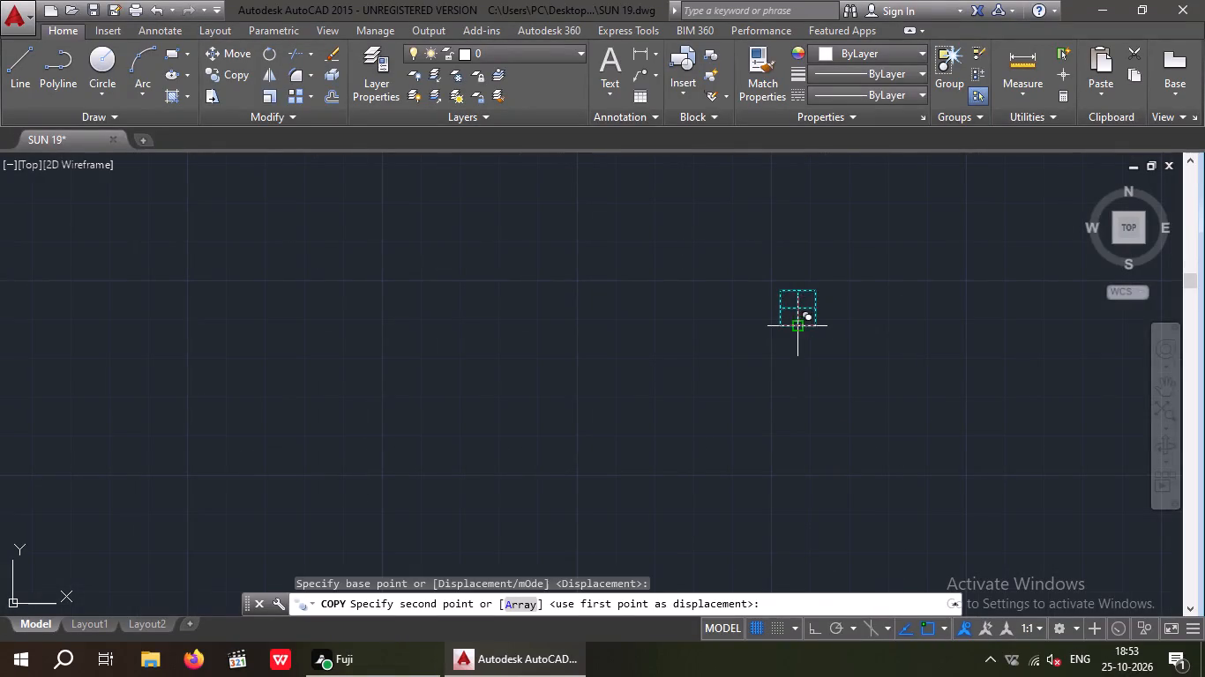
{"action": "scroll", "coordinate": [793, 343], "scroll_direction": "down", "scroll_amount": 4}
{"action": "middle_click_drag", "start_coordinate": [692, 383], "coordinate": [894, 286]}
{"action": "middle_click_drag", "start_coordinate": [790, 421], "coordinate": [860, 290]}
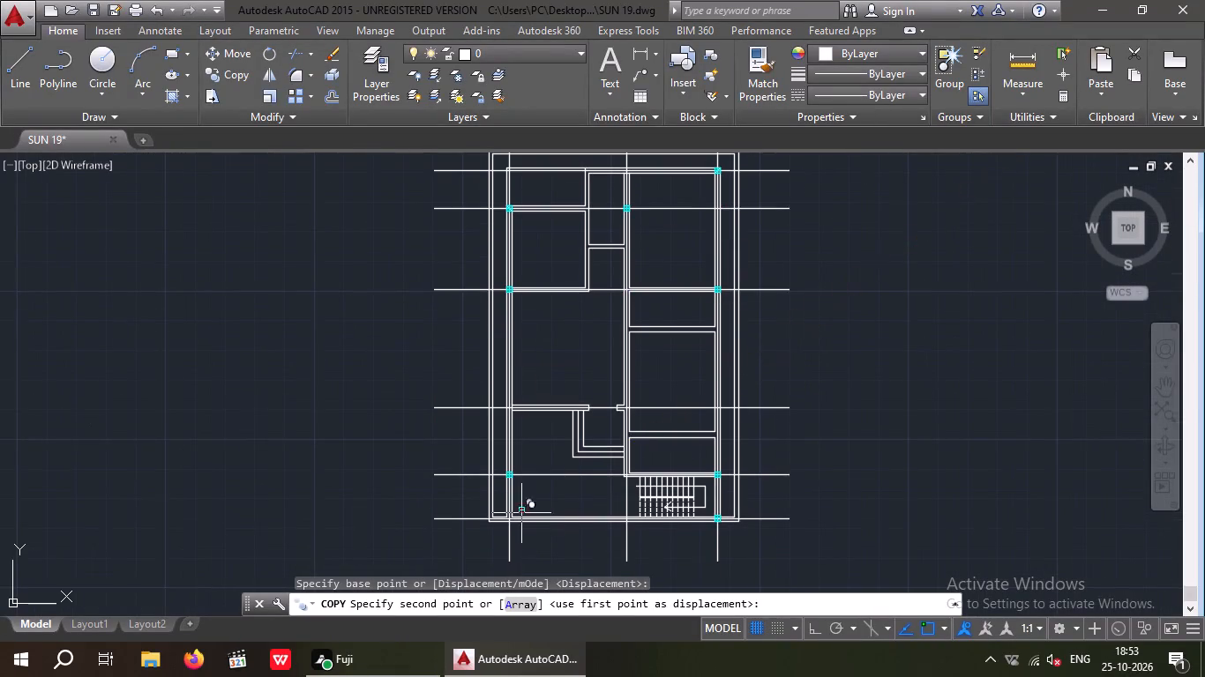
{"action": "scroll", "coordinate": [501, 535], "scroll_direction": "up", "scroll_amount": 4}
{"action": "scroll", "coordinate": [533, 458], "scroll_direction": "up", "scroll_amount": 2}
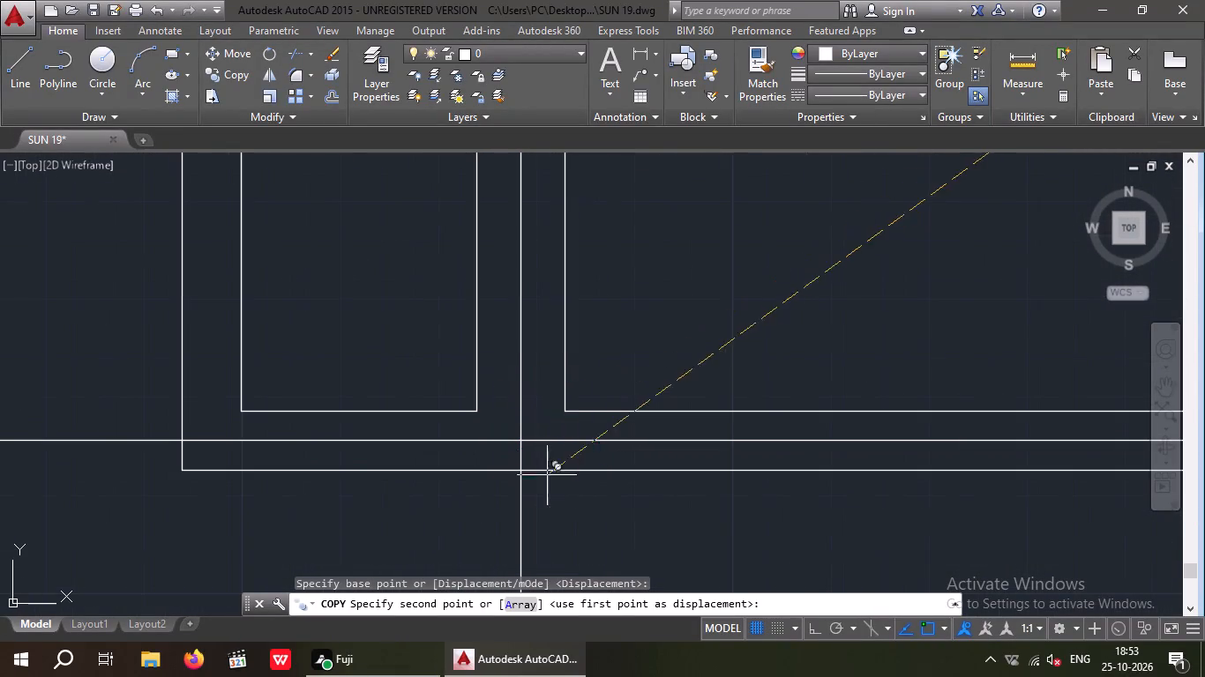
{"action": "left_click", "coordinate": [517, 472]}
Place a copy of the square where the middle wall's centre line meets the south wall's outer face.
{"action": "scroll", "coordinate": [542, 447], "scroll_direction": "down", "scroll_amount": 4}
{"action": "middle_click_drag", "start_coordinate": [620, 513], "coordinate": [533, 519]}
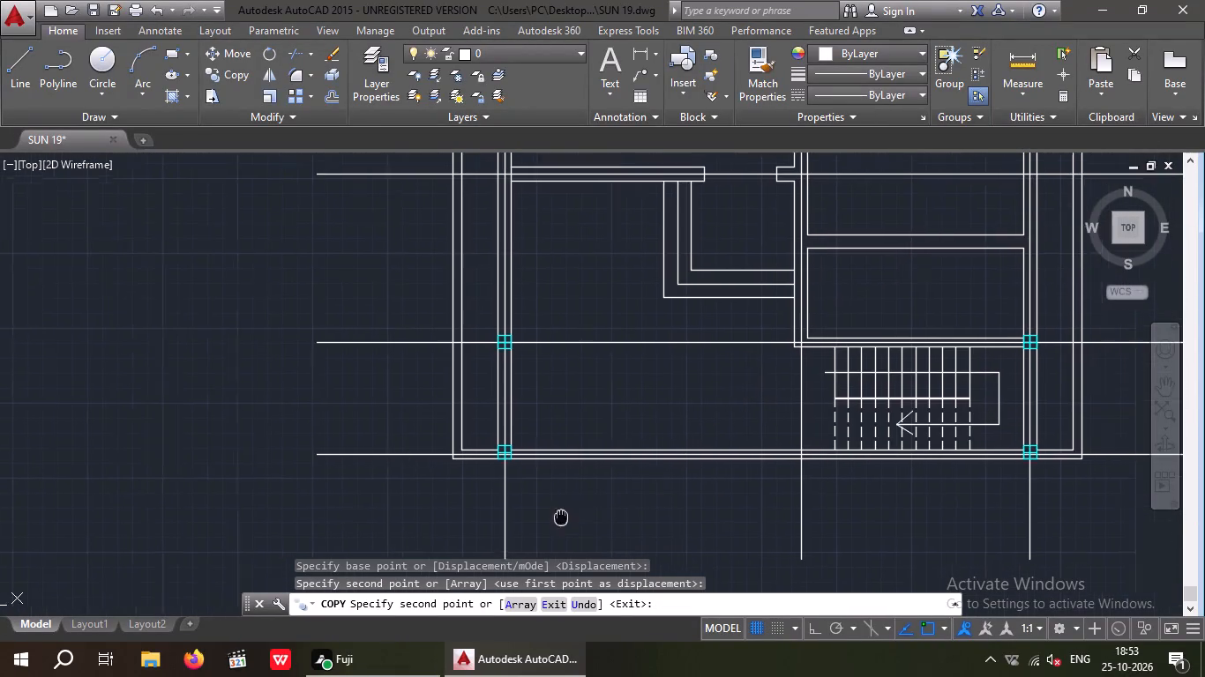
{"action": "middle_click_drag", "start_coordinate": [831, 533], "coordinate": [581, 553]}
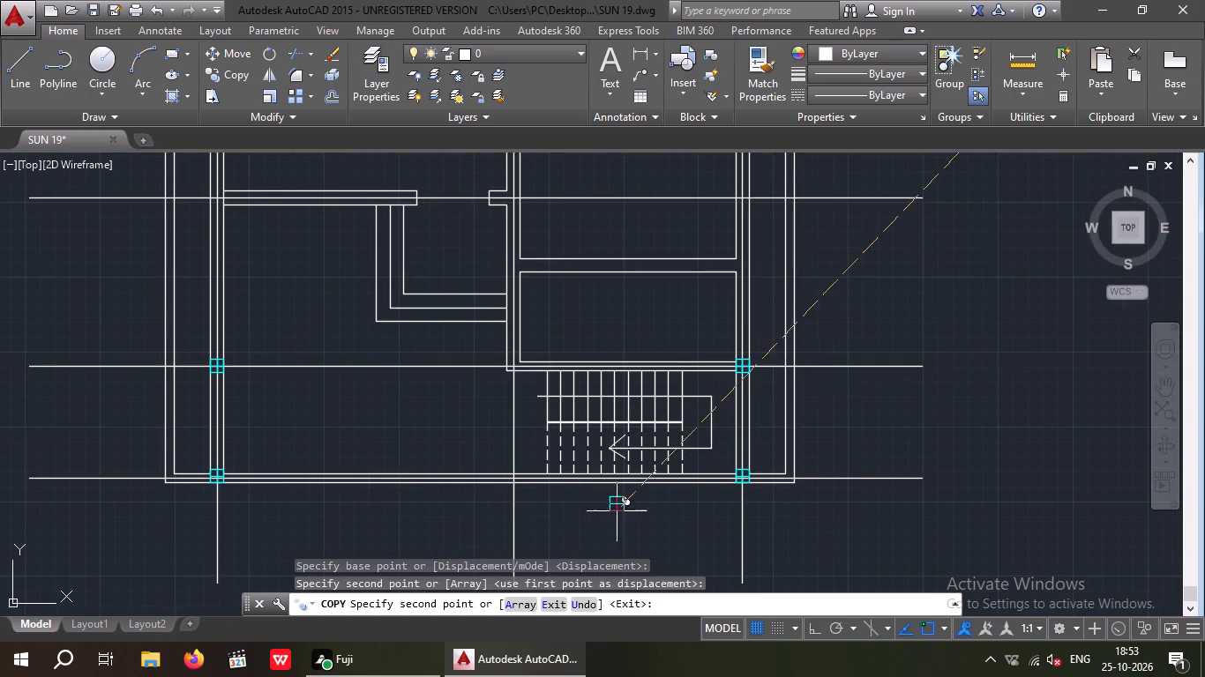
{"action": "scroll", "coordinate": [520, 482], "scroll_direction": "up", "scroll_amount": 3}
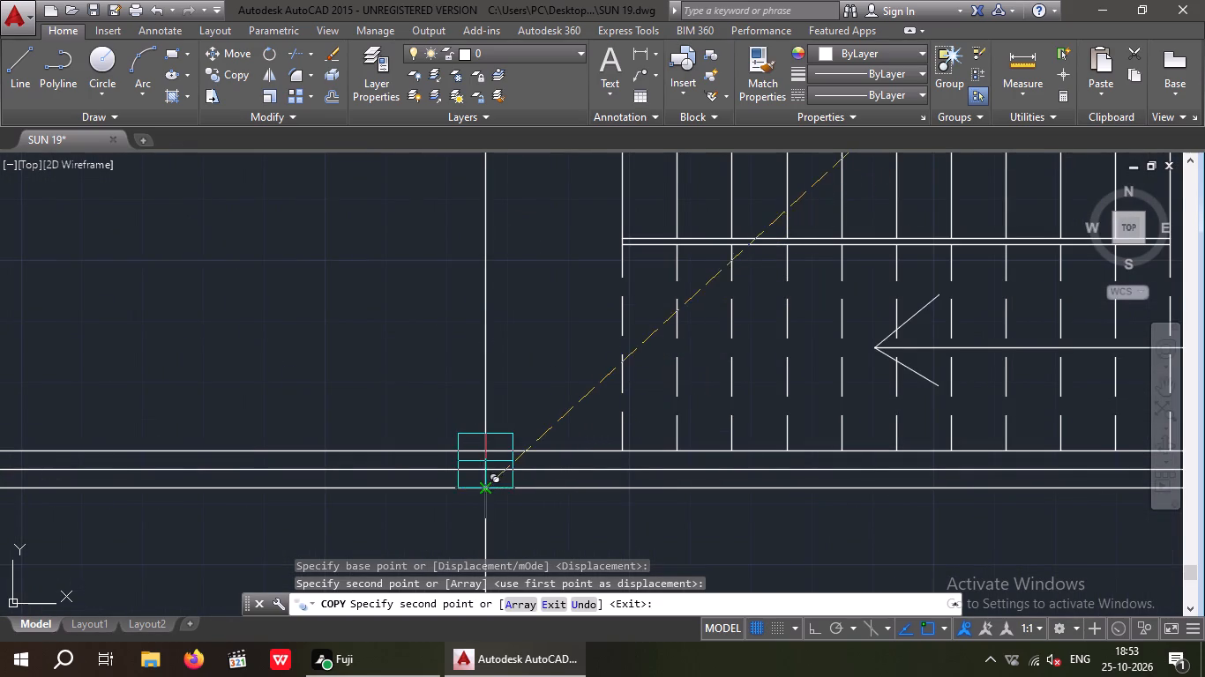
{"action": "left_click", "coordinate": [482, 487]}
Place a copy where the middle wall's centre line meets the south face of the wall along the stairs, and end the copying.
{"action": "scroll", "coordinate": [567, 517], "scroll_direction": "down", "scroll_amount": 3}
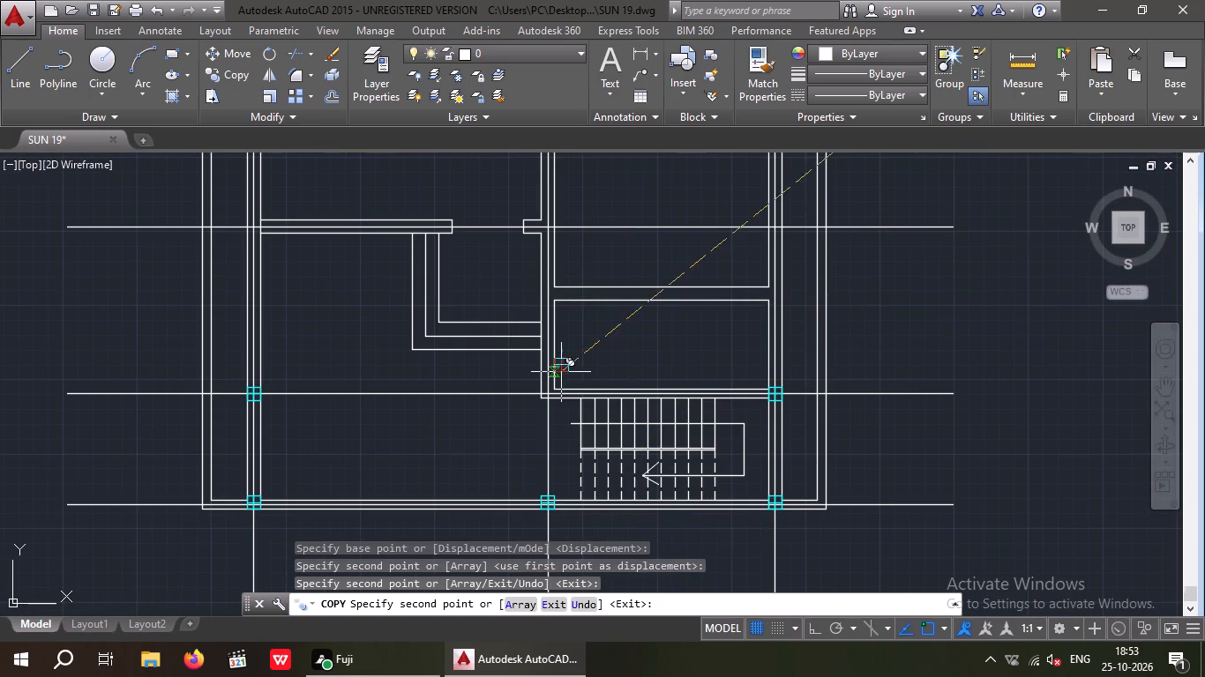
{"action": "scroll", "coordinate": [561, 372], "scroll_direction": "up", "scroll_amount": 3}
{"action": "left_click", "coordinate": [497, 472]}
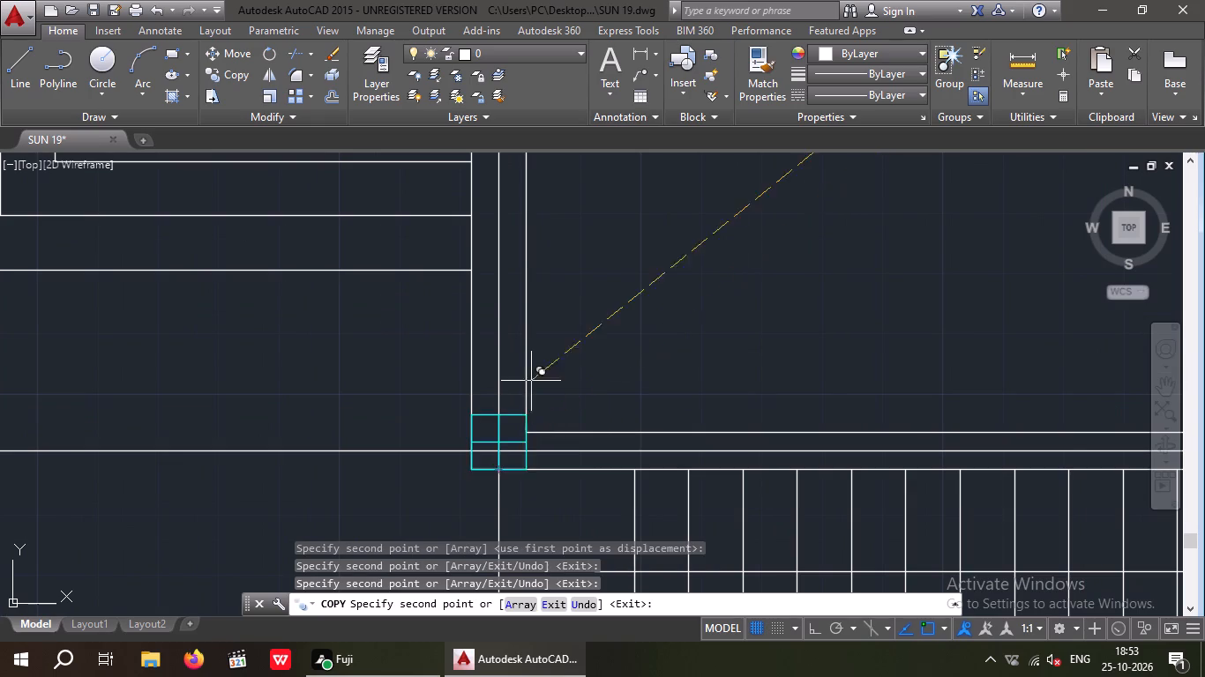
{"action": "scroll", "coordinate": [533, 366], "scroll_direction": "down", "scroll_amount": 3}
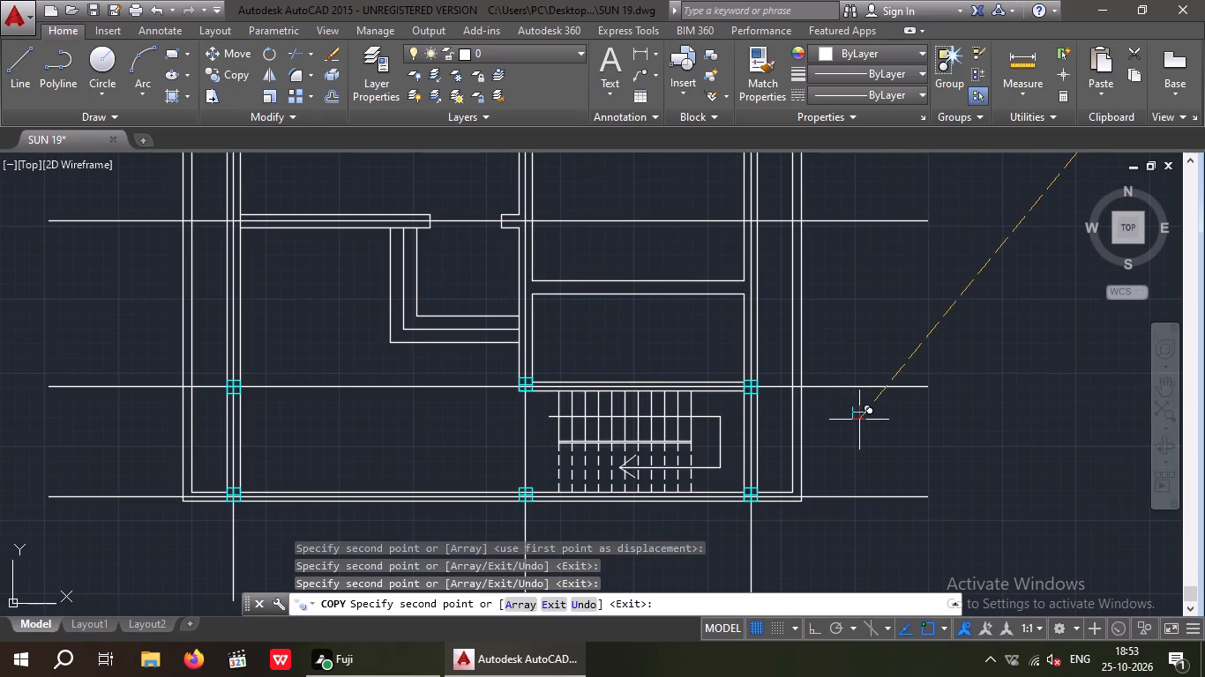
{"action": "middle_click_drag", "start_coordinate": [852, 339], "coordinate": [833, 447]}
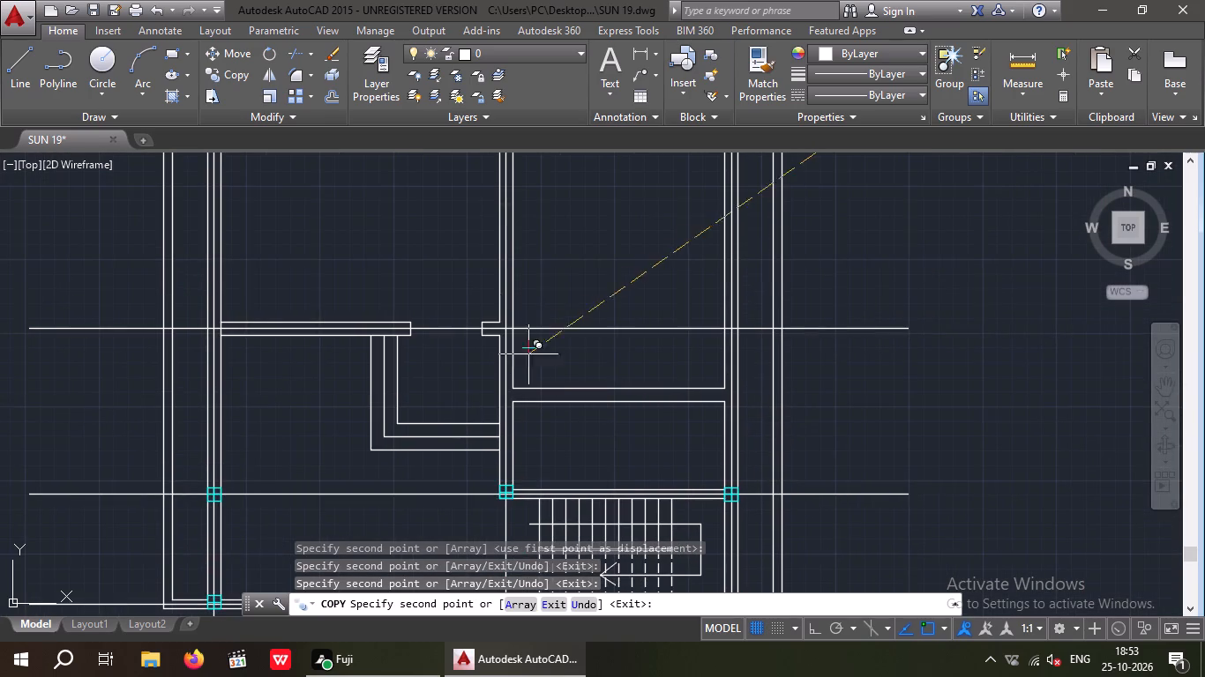
{"action": "middle_click_drag", "start_coordinate": [555, 348], "coordinate": [547, 478]}
{"action": "scroll", "coordinate": [570, 381], "scroll_direction": "down", "scroll_amount": 1}
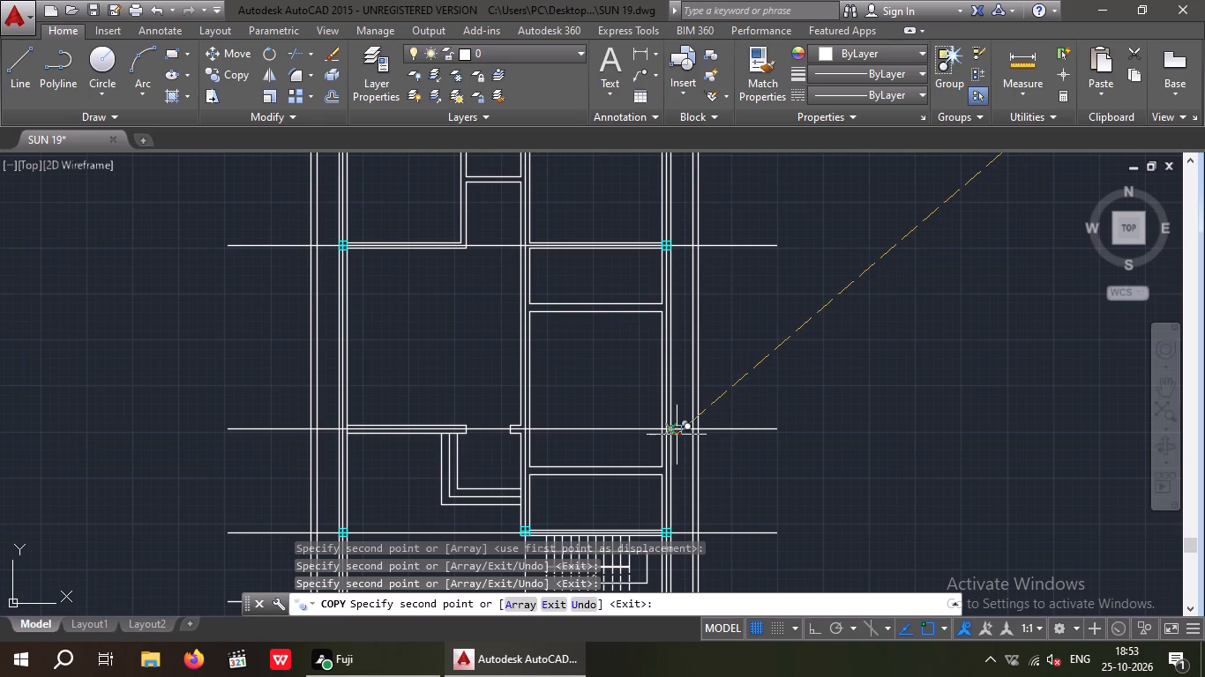
{"action": "scroll", "coordinate": [682, 435], "scroll_direction": "up", "scroll_amount": 2}
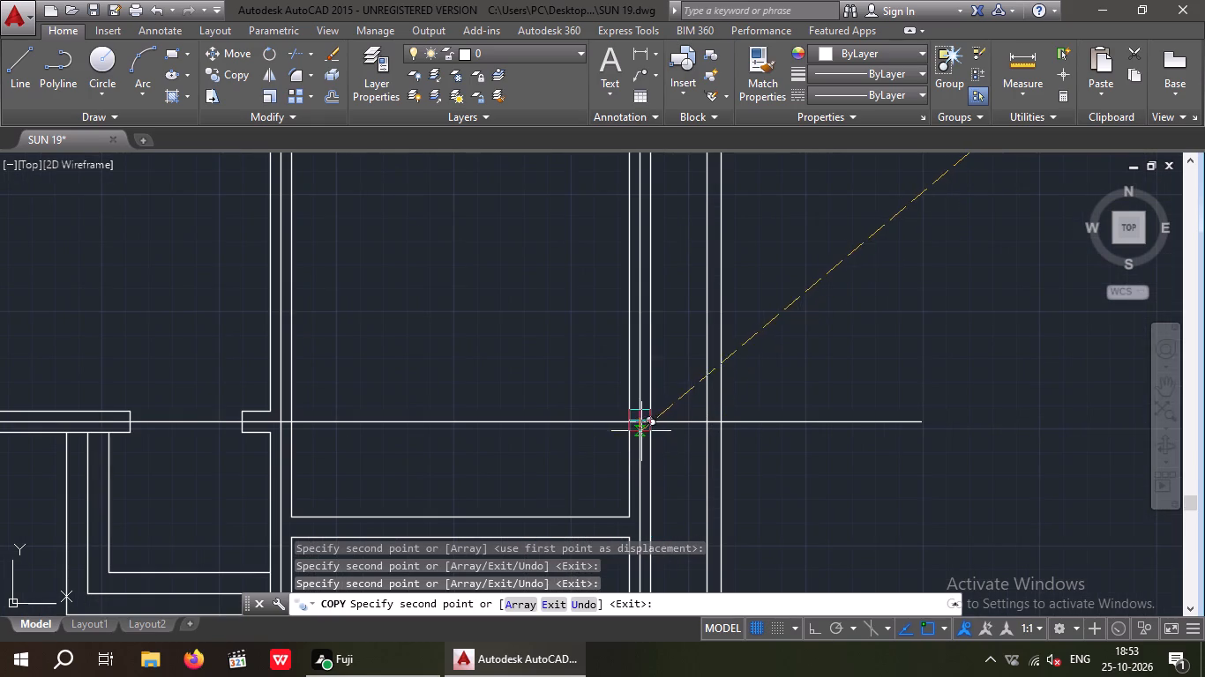
{"action": "scroll", "coordinate": [641, 431], "scroll_direction": "up", "scroll_amount": 3}
{"action": "scroll", "coordinate": [842, 403], "scroll_direction": "down", "scroll_amount": 3}
{"action": "key", "text": "Escape"}
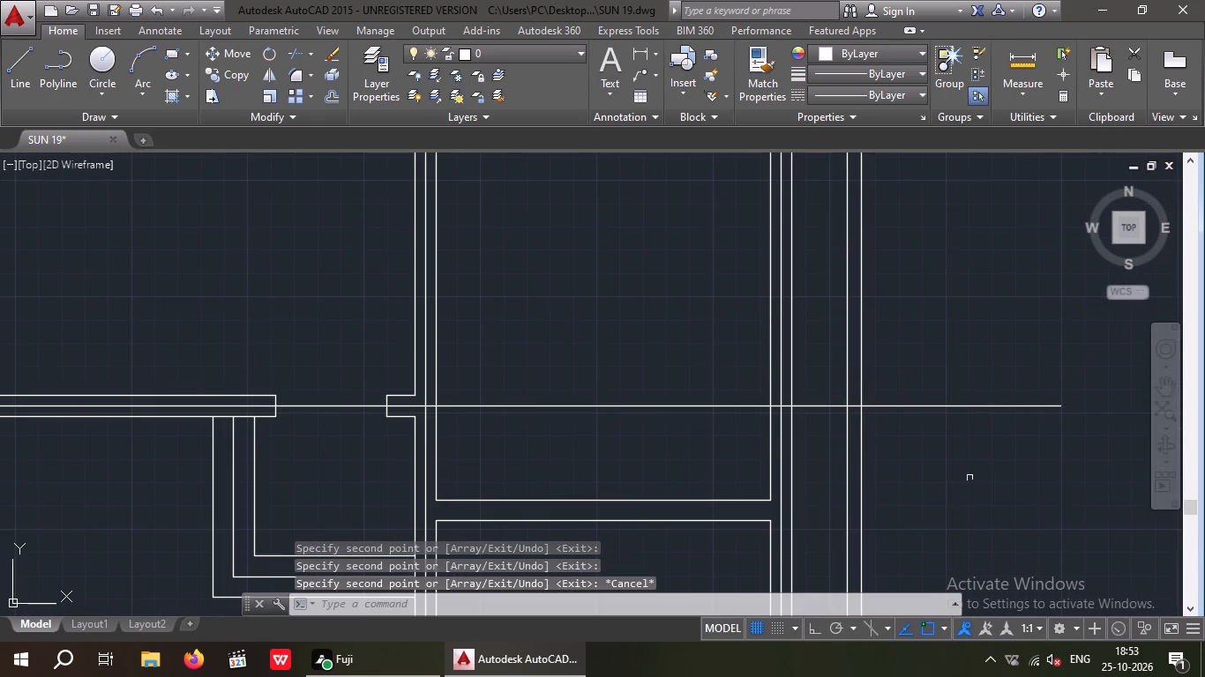
Copy the loose square by its centre to where the east wall's centre line crosses the fourth horizontal centre line.
{"action": "scroll", "coordinate": [937, 341], "scroll_direction": "down", "scroll_amount": 2}
{"action": "middle_click_drag", "start_coordinate": [905, 399], "coordinate": [675, 544]}
{"action": "scroll", "coordinate": [797, 350], "scroll_direction": "down", "scroll_amount": 2}
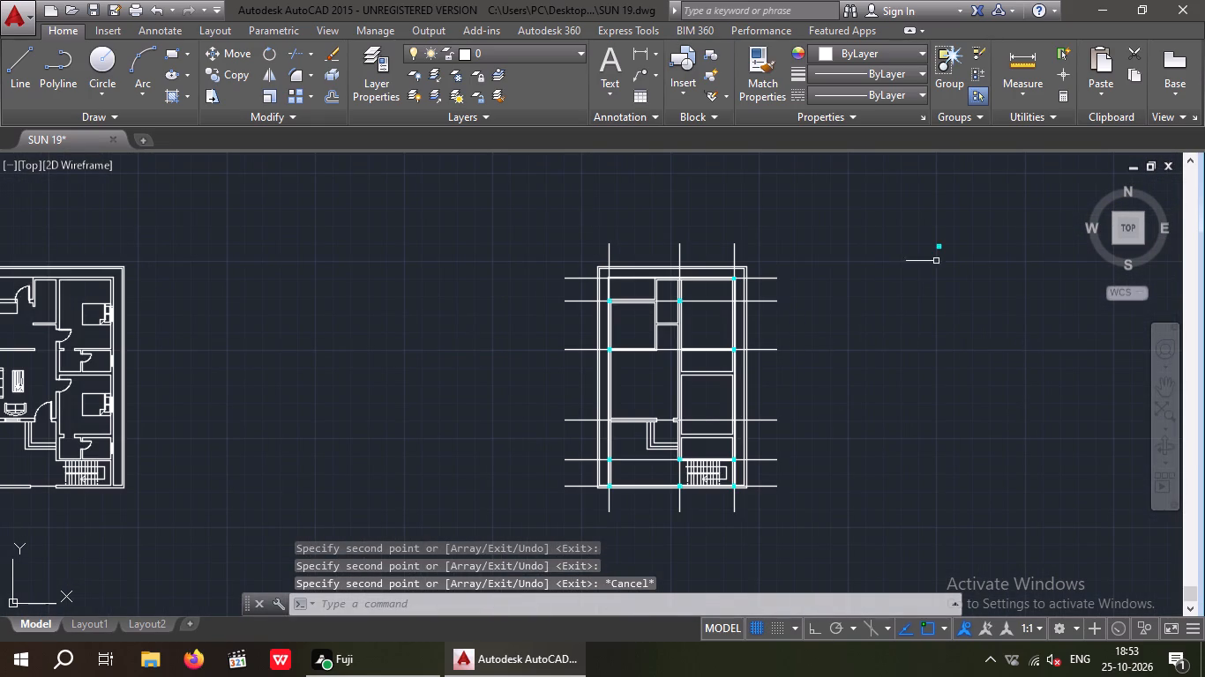
{"action": "left_click_drag", "start_coordinate": [977, 215], "coordinate": [903, 259]}
{"action": "left_click", "coordinate": [902, 263]}
{"action": "left_click", "coordinate": [228, 74]}
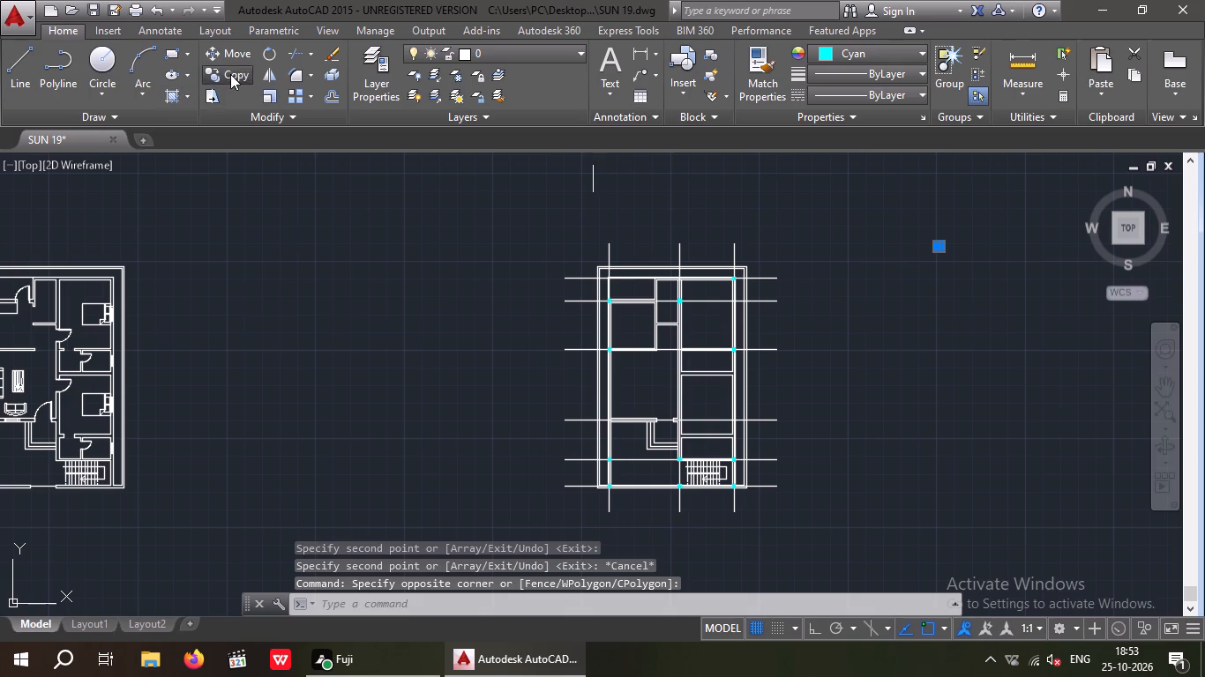
{"action": "scroll", "coordinate": [945, 234], "scroll_direction": "up", "scroll_amount": 5}
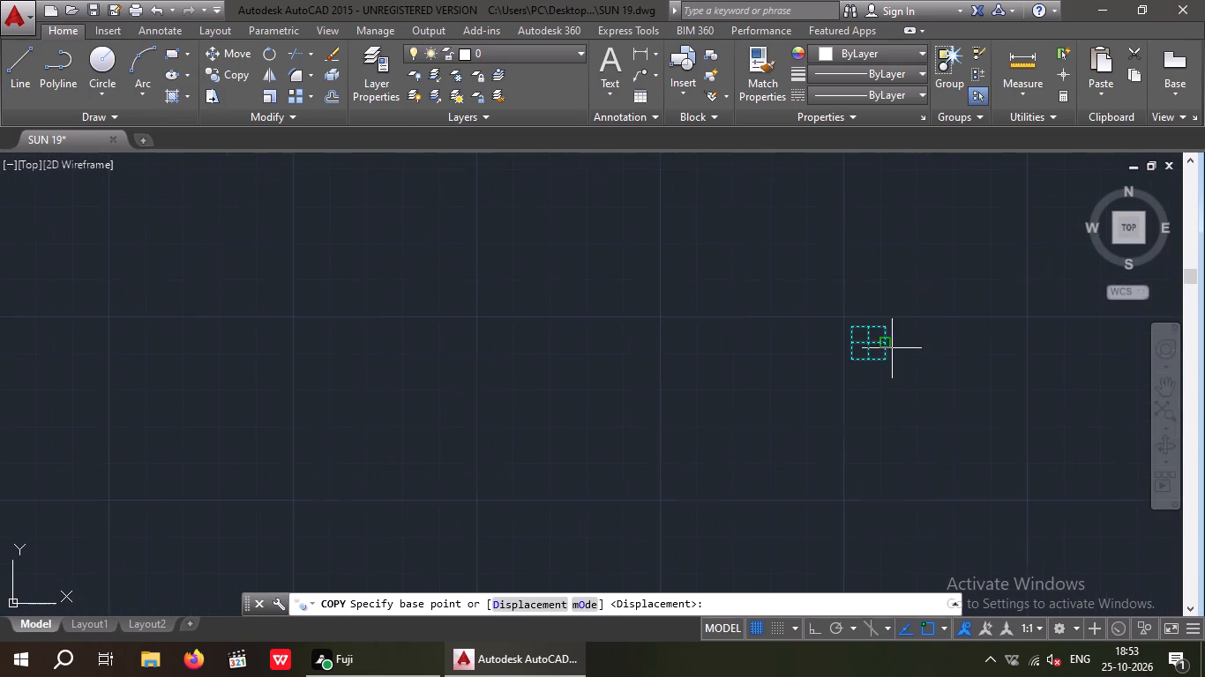
{"action": "scroll", "coordinate": [891, 348], "scroll_direction": "up", "scroll_amount": 2}
{"action": "left_click", "coordinate": [830, 337]}
{"action": "scroll", "coordinate": [822, 301], "scroll_direction": "down", "scroll_amount": 3}
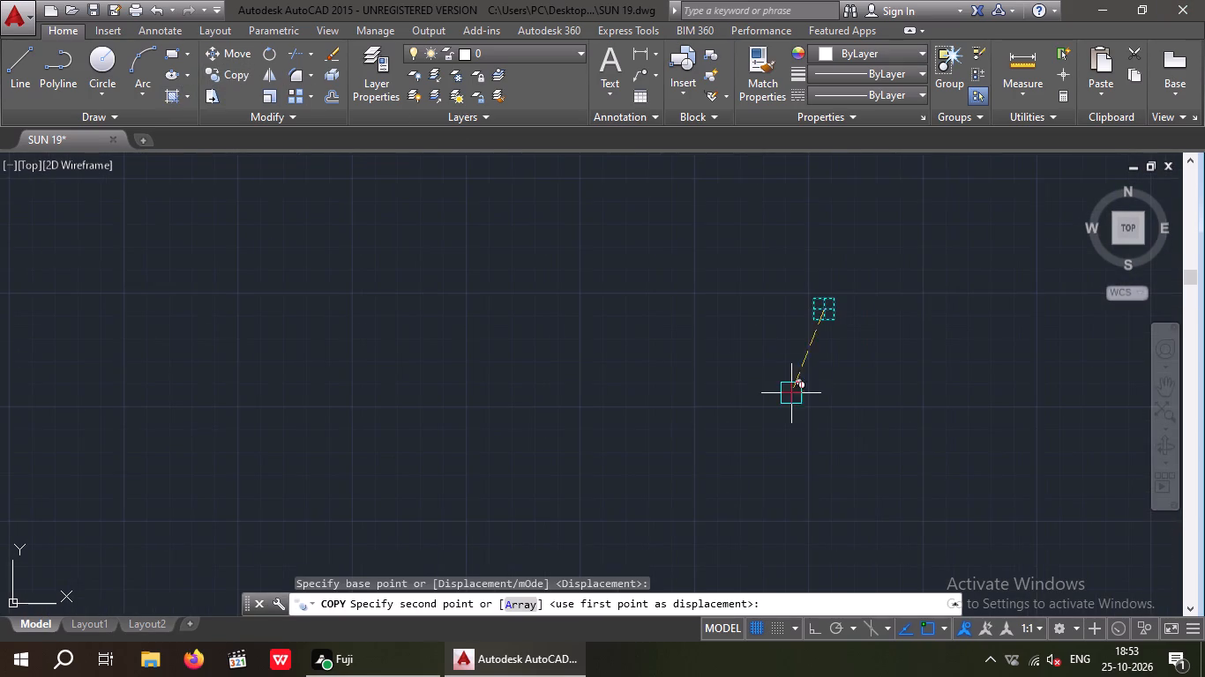
{"action": "middle_click_drag", "start_coordinate": [784, 388], "coordinate": [807, 273]}
{"action": "scroll", "coordinate": [811, 269], "scroll_direction": "down", "scroll_amount": 4}
{"action": "middle_click_drag", "start_coordinate": [745, 425], "coordinate": [788, 361]}
{"action": "scroll", "coordinate": [641, 388], "scroll_direction": "up", "scroll_amount": 3}
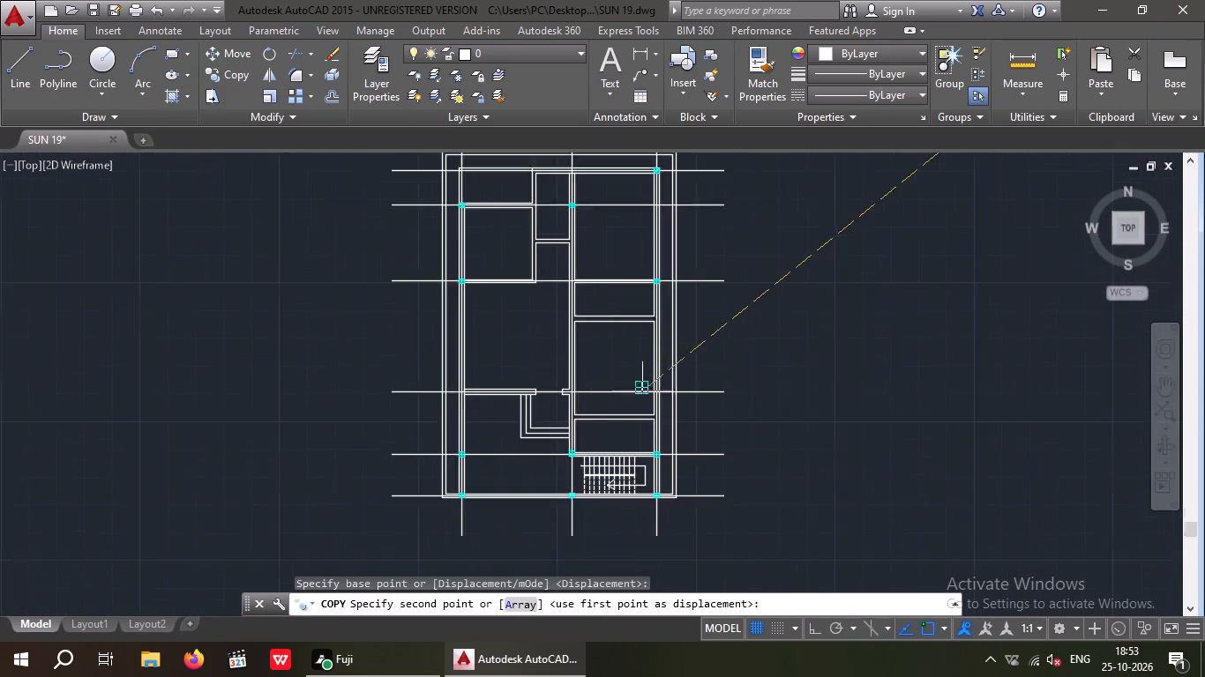
{"action": "scroll", "coordinate": [642, 393], "scroll_direction": "up", "scroll_amount": 2}
{"action": "left_click", "coordinate": [724, 393]}
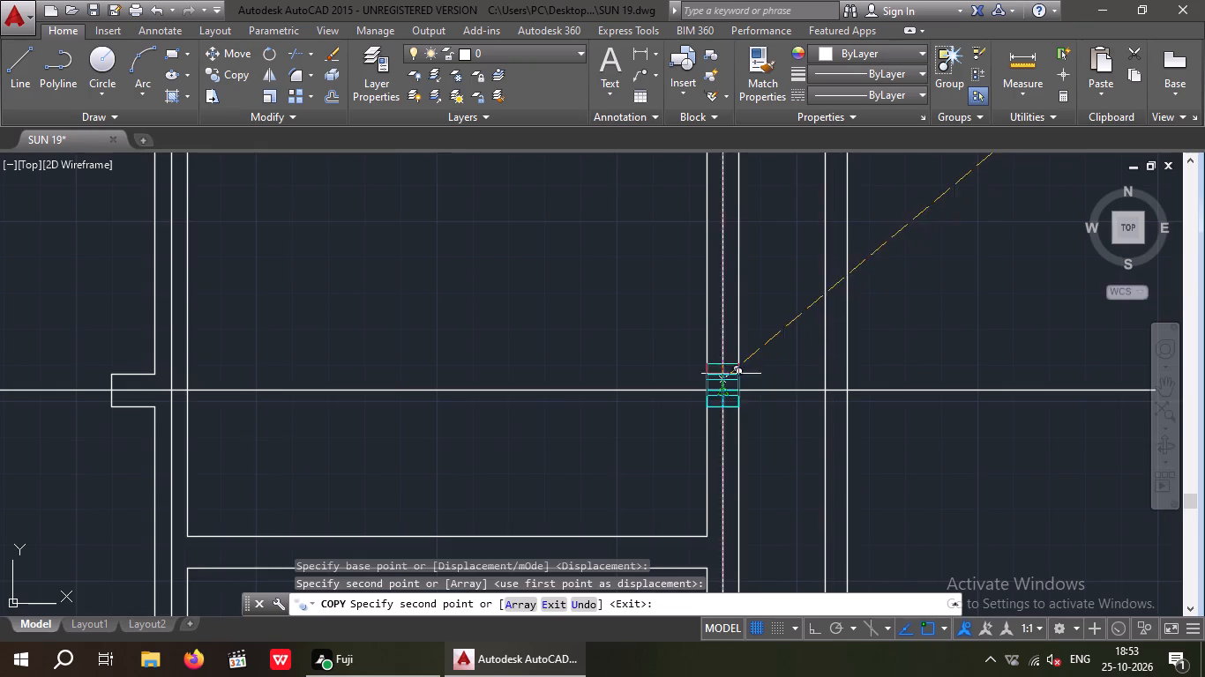
Place a loose copy of the square in the empty area east of the plan, and end the copying.
{"action": "scroll", "coordinate": [737, 367], "scroll_direction": "down", "scroll_amount": 4}
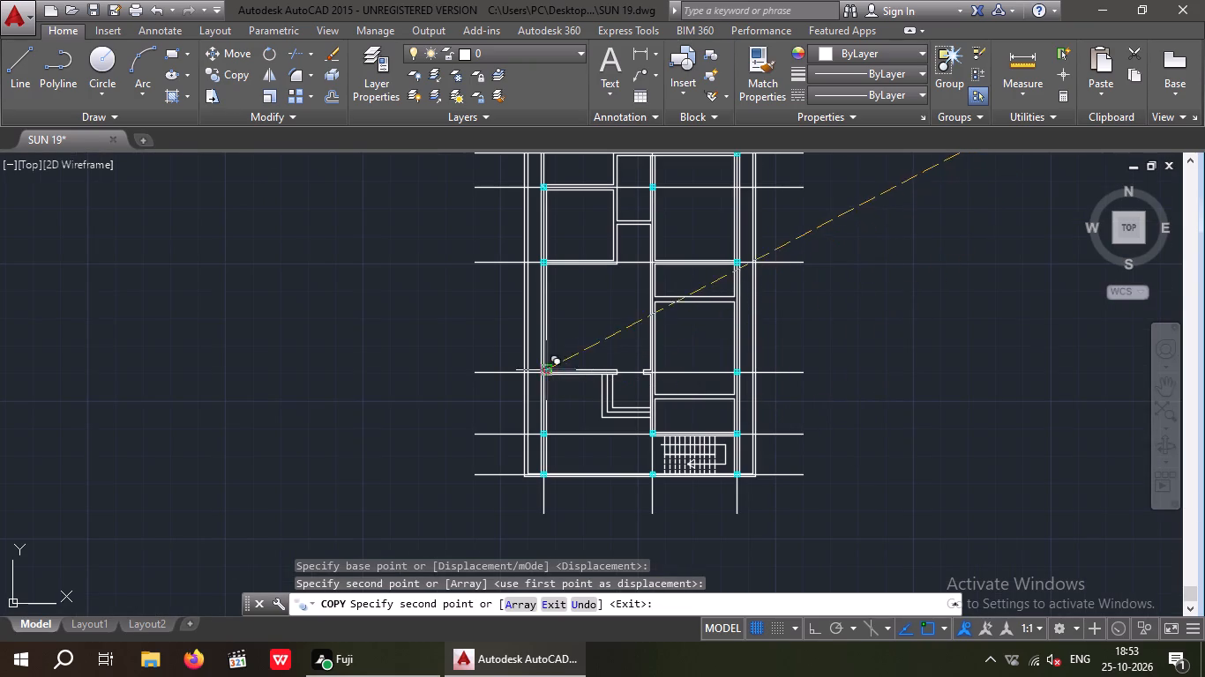
{"action": "left_click", "coordinate": [872, 304]}
{"action": "key", "text": "Escape"}
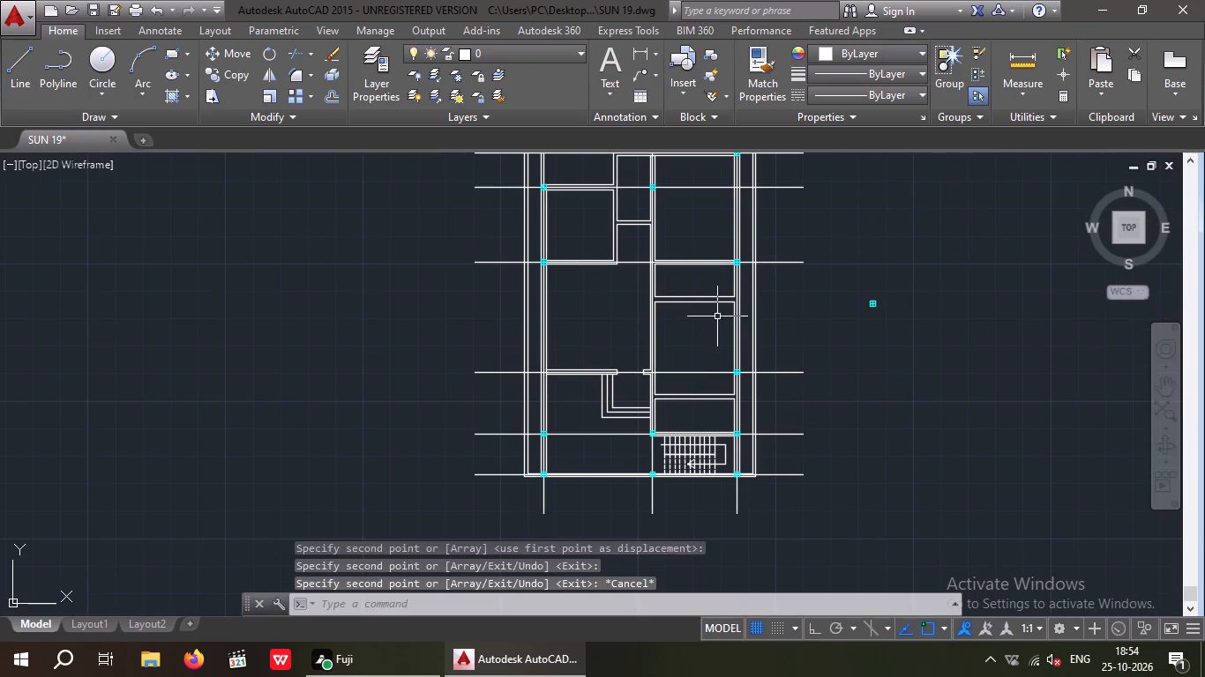
Delete the cyan square and its inner cross lines where the west wall's centre line crosses the third horizontal centre line.
{"action": "scroll", "coordinate": [543, 250], "scroll_direction": "up", "scroll_amount": 6}
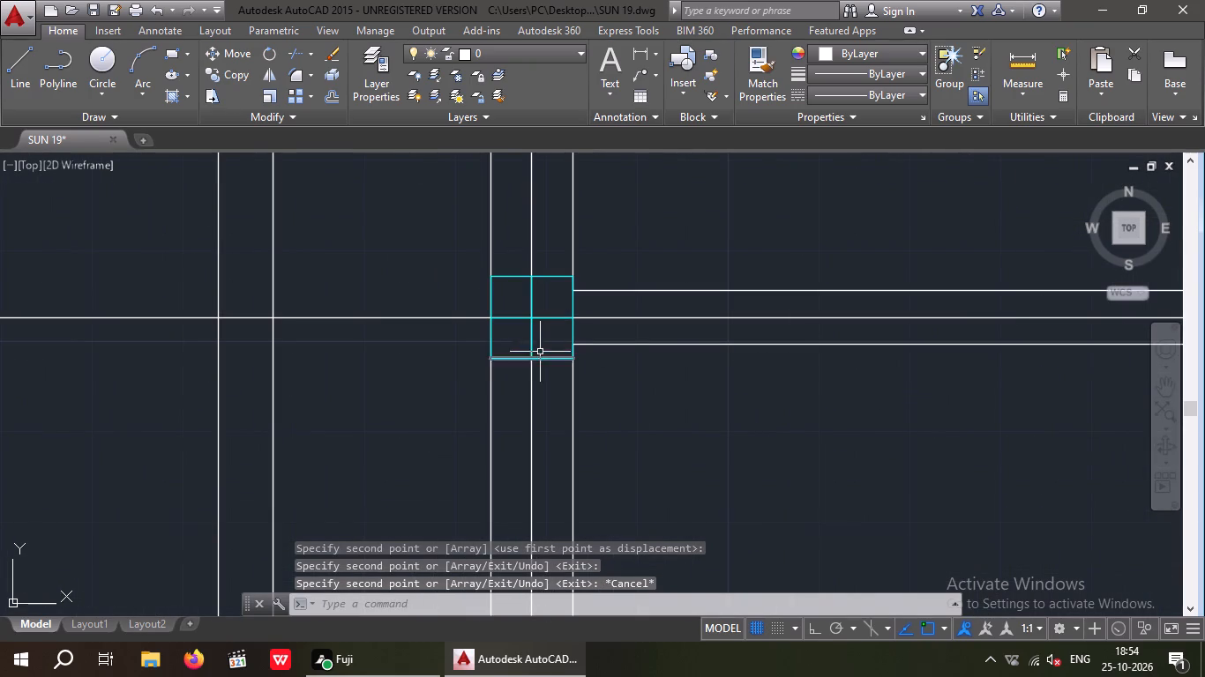
{"action": "left_click", "coordinate": [550, 368]}
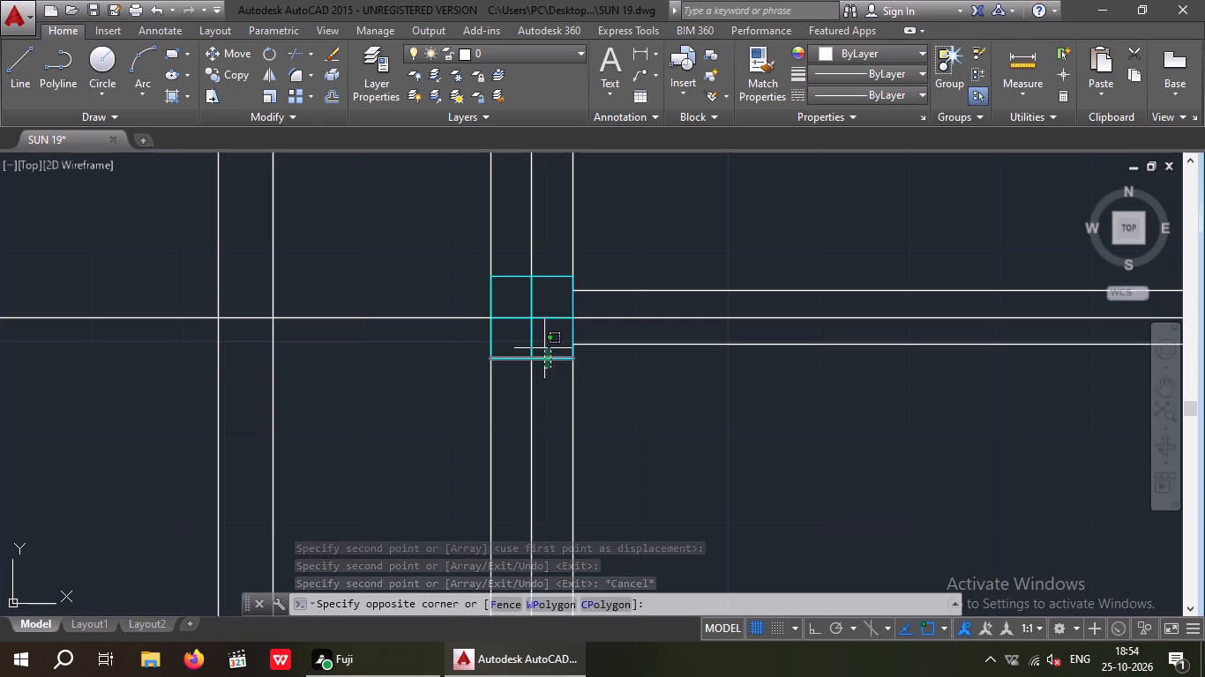
{"action": "left_click", "coordinate": [544, 346]}
{"action": "left_click", "coordinate": [553, 288]}
{"action": "left_click", "coordinate": [547, 249]}
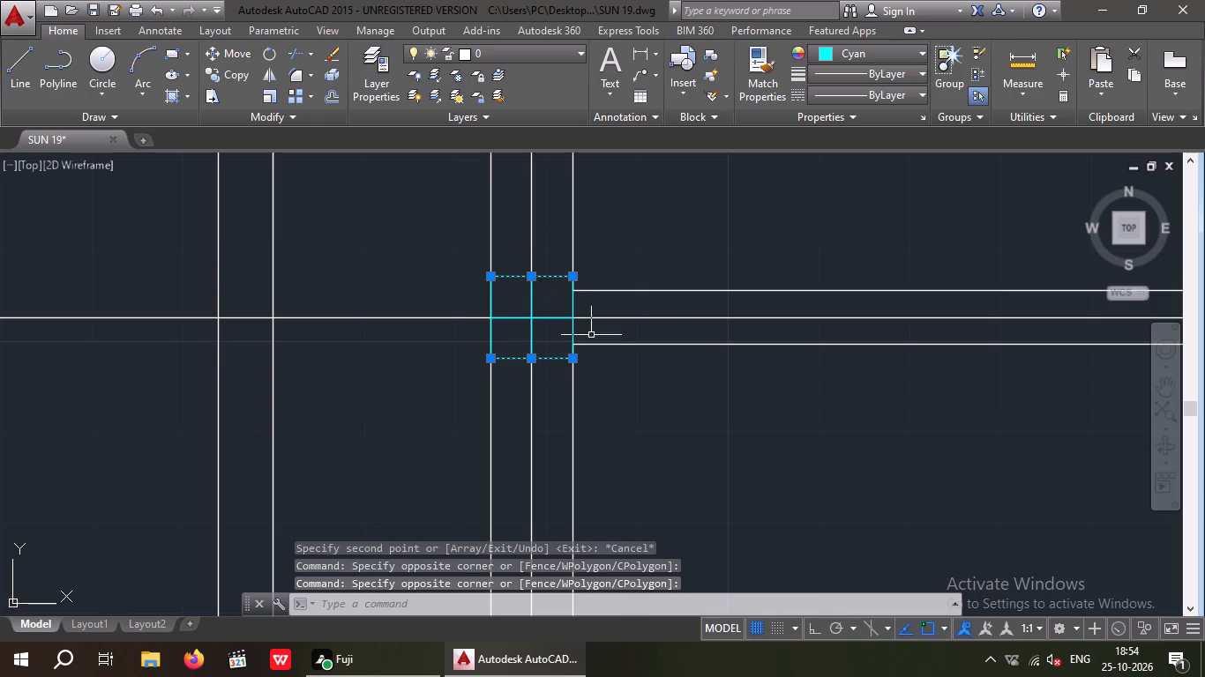
{"action": "scroll", "coordinate": [576, 309], "scroll_direction": "up", "scroll_amount": 3}
{"action": "left_click_drag", "start_coordinate": [581, 291], "coordinate": [540, 302]}
{"action": "left_click", "coordinate": [531, 302]}
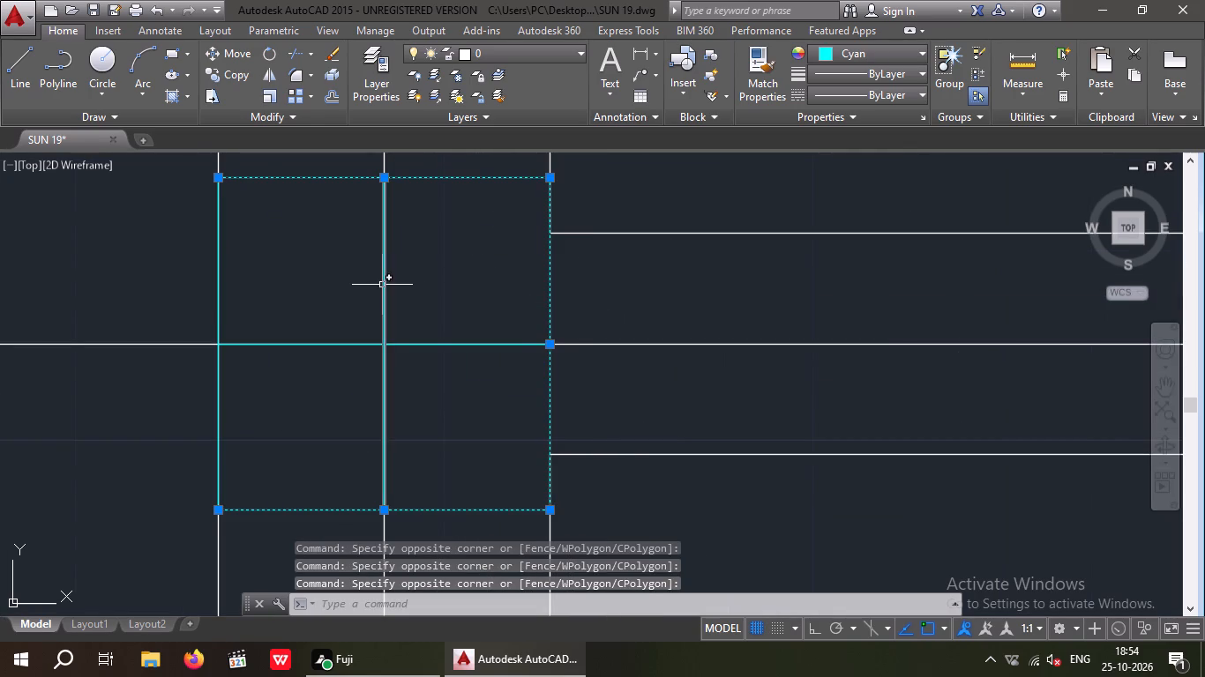
{"action": "left_click", "coordinate": [381, 284]}
{"action": "left_click", "coordinate": [429, 344]}
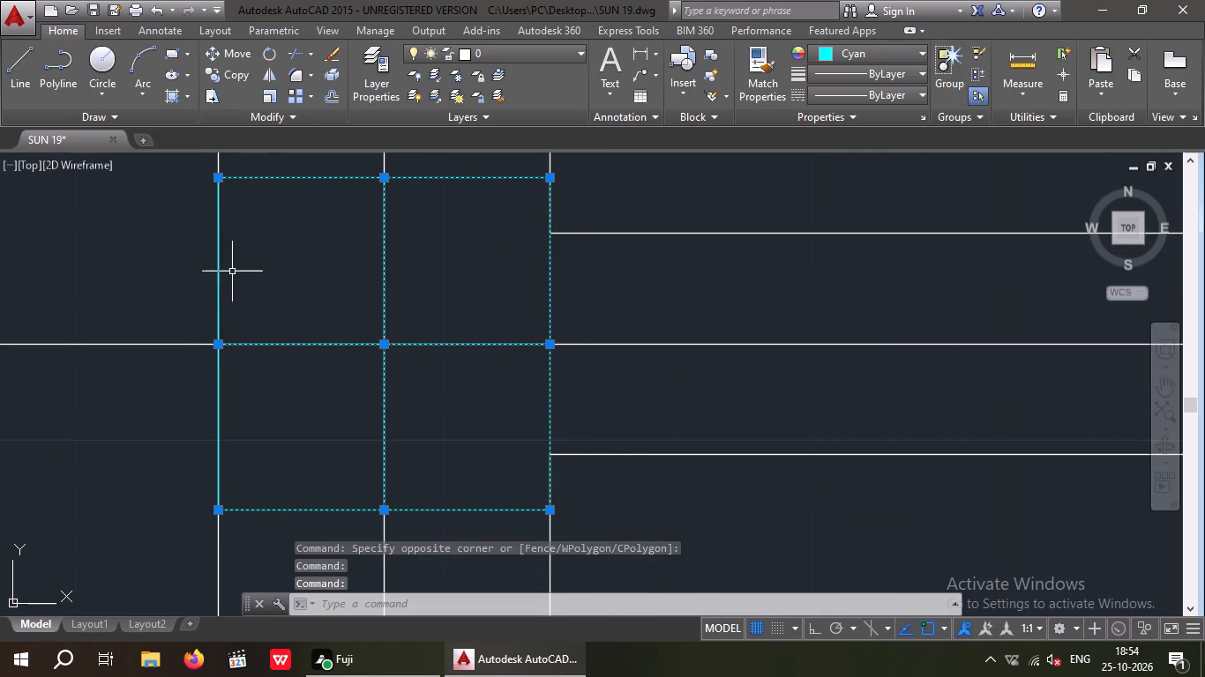
{"action": "left_click", "coordinate": [218, 270]}
{"action": "key", "text": "Delete"}
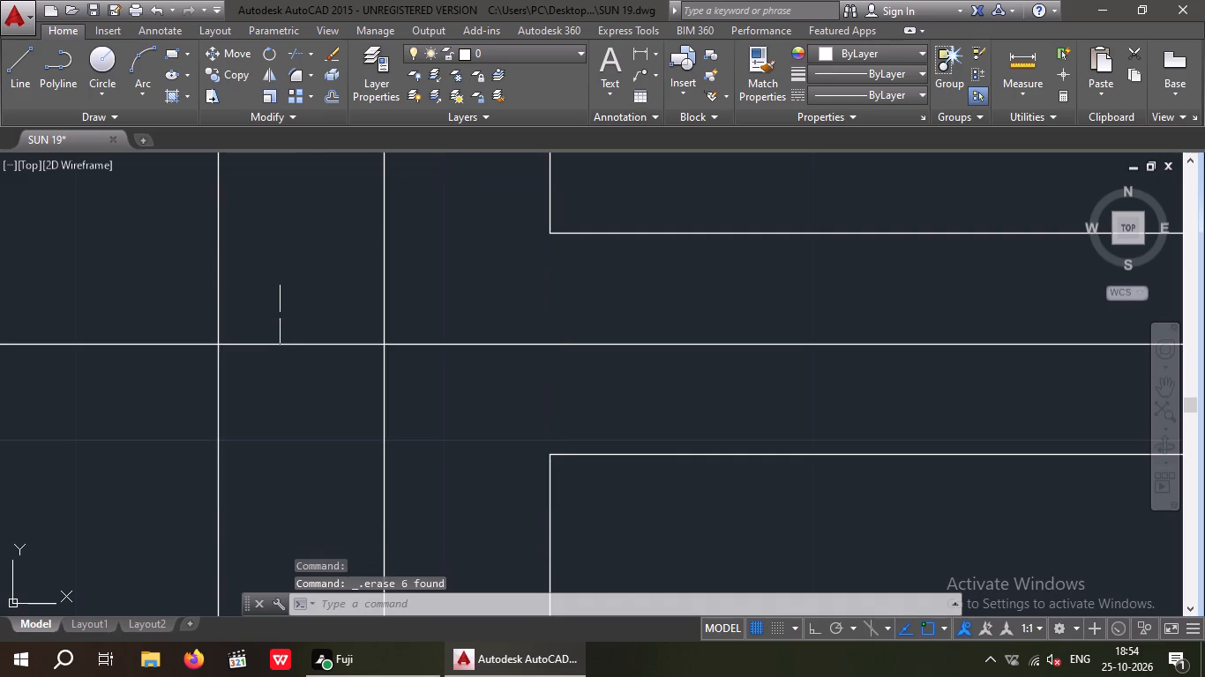
Draw a closed rectangle 9" wide and 12" high with ortho-constrained lines in the empty area east of the plan.
{"action": "scroll", "coordinate": [317, 344], "scroll_direction": "down", "scroll_amount": 11}
{"action": "middle_click_drag", "start_coordinate": [655, 414], "coordinate": [467, 398]}
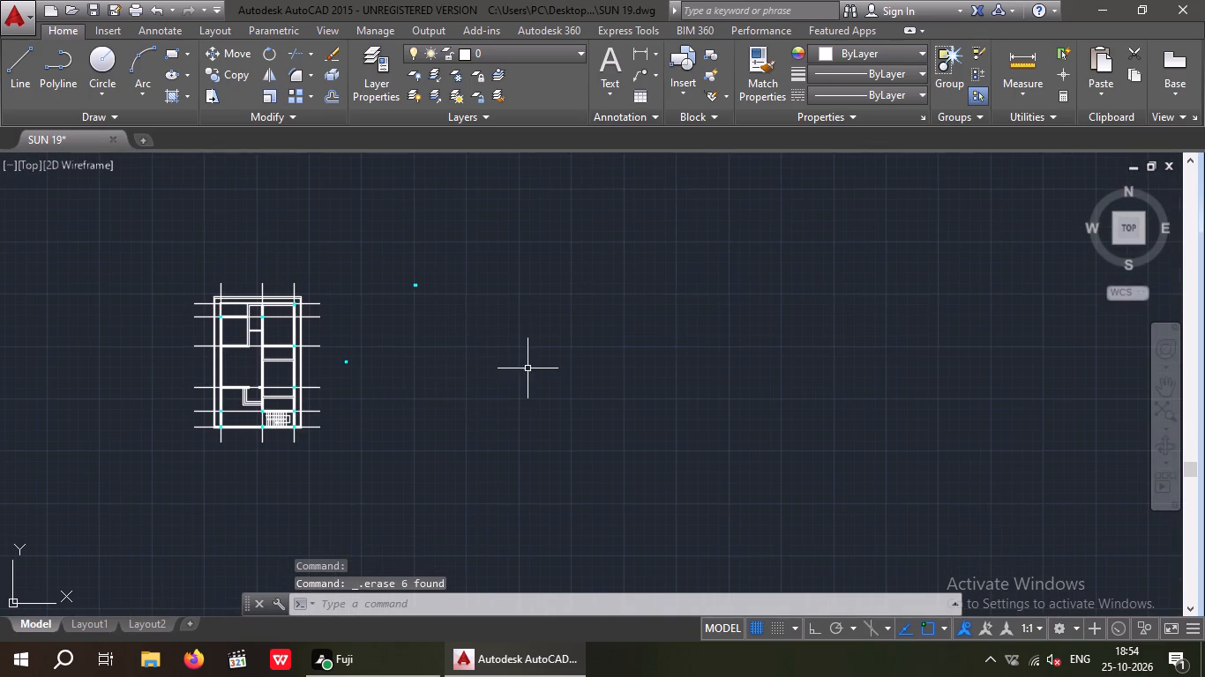
{"action": "key", "text": "l"}
{"action": "key", "text": "space"}
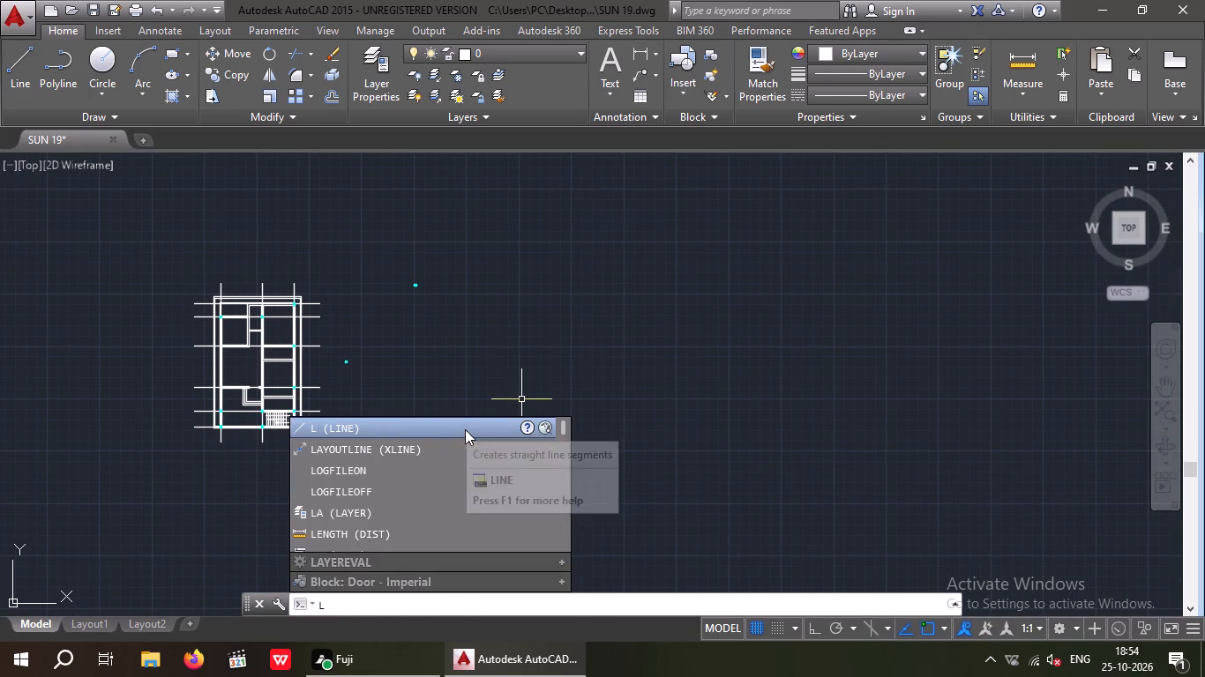
{"action": "scroll", "coordinate": [404, 319], "scroll_direction": "up", "scroll_amount": 3}
{"action": "left_click_drag", "start_coordinate": [432, 391], "coordinate": [480, 398]}
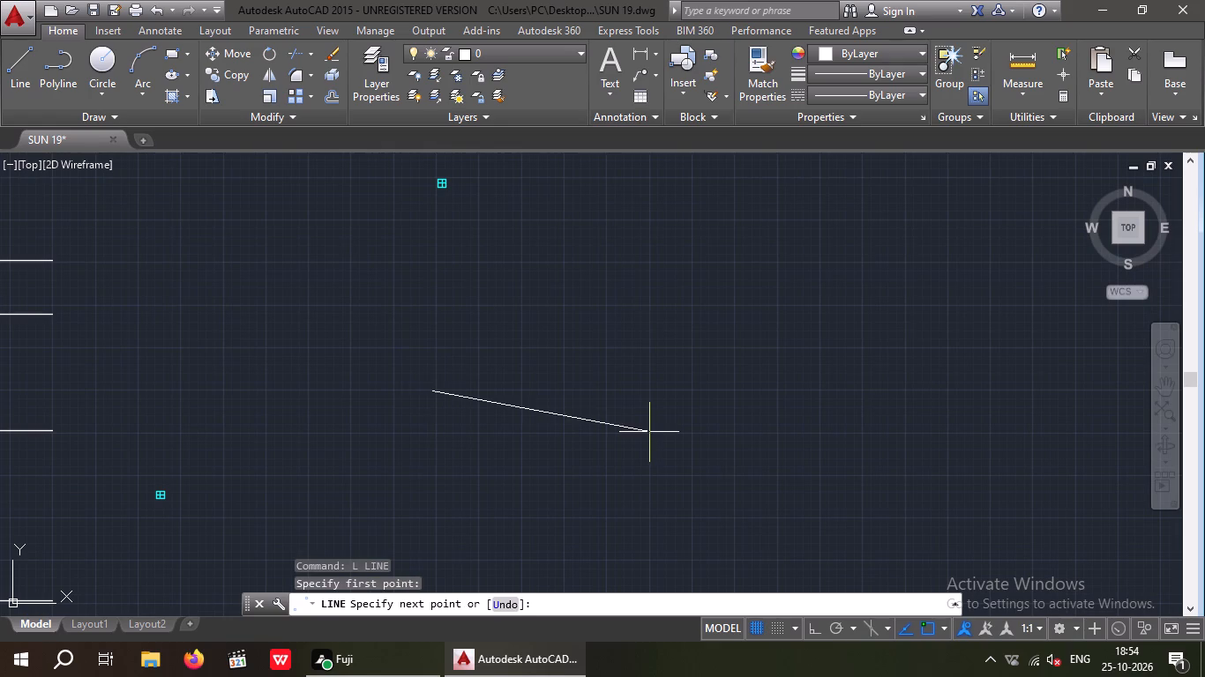
{"action": "key", "text": "F8"}
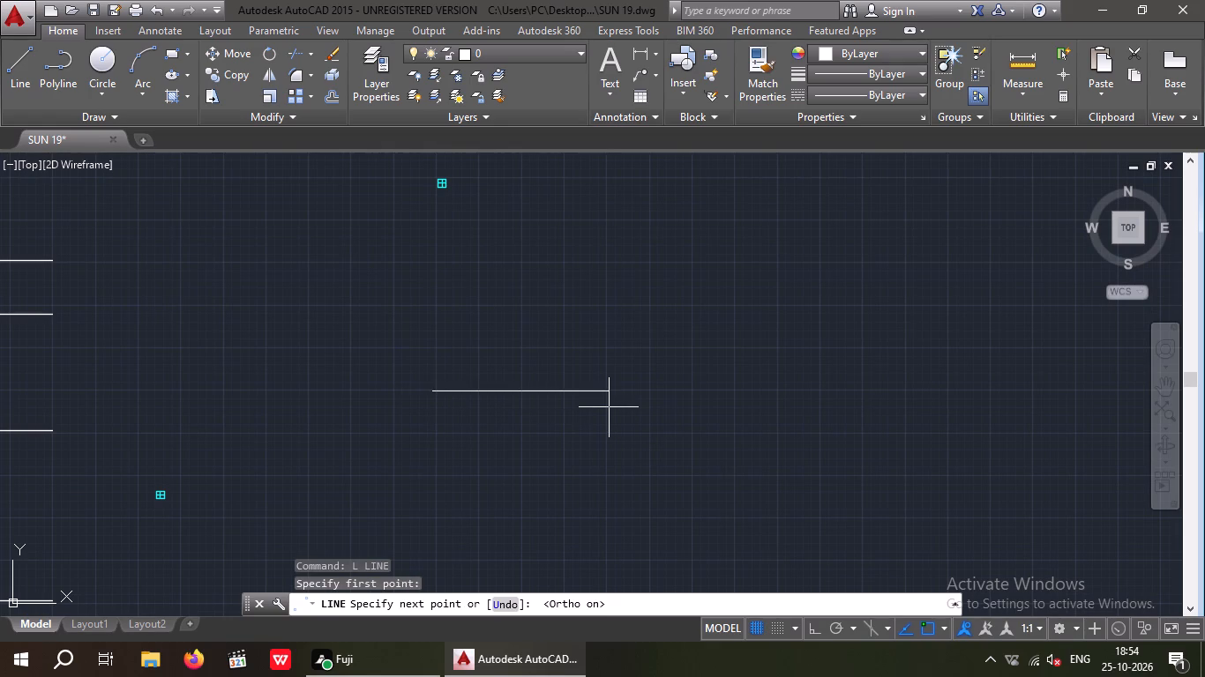
{"action": "key", "text": "9"}
{"action": "key", "text": "shift+quotedbl"}
{"action": "key", "text": "Return"}
{"action": "key", "text": "1"}
{"action": "key", "text": "2"}
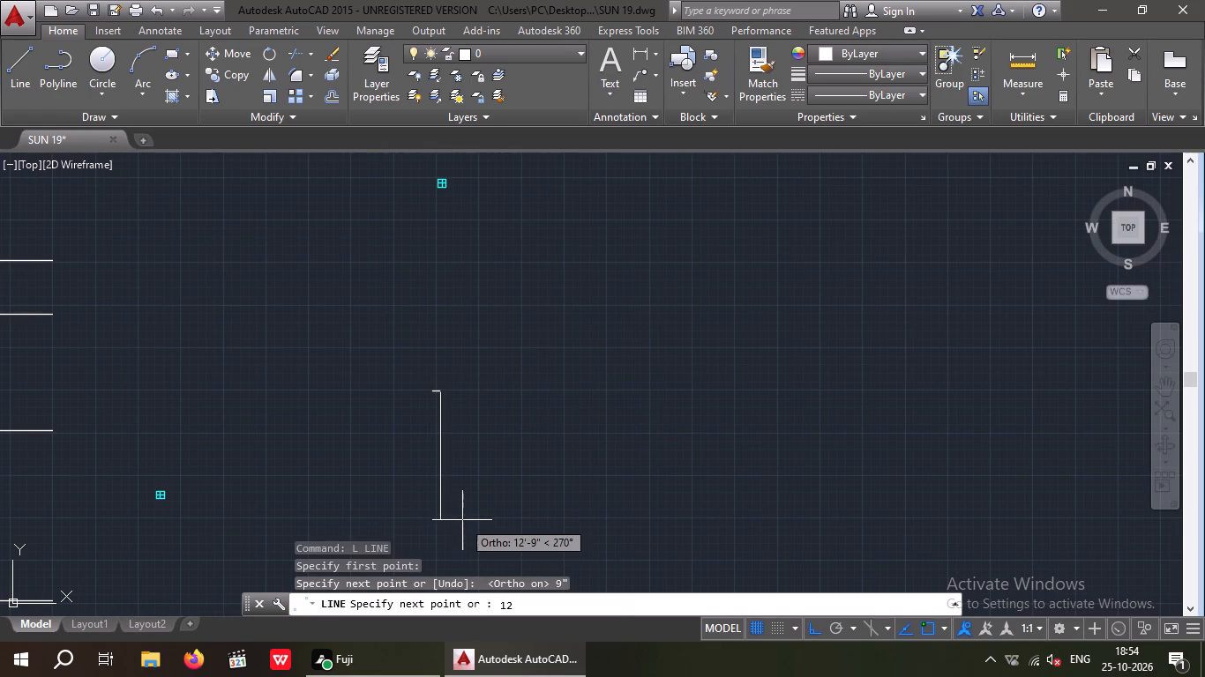
{"action": "key", "text": "shift+quotedbl"}
{"action": "key", "text": "Return"}
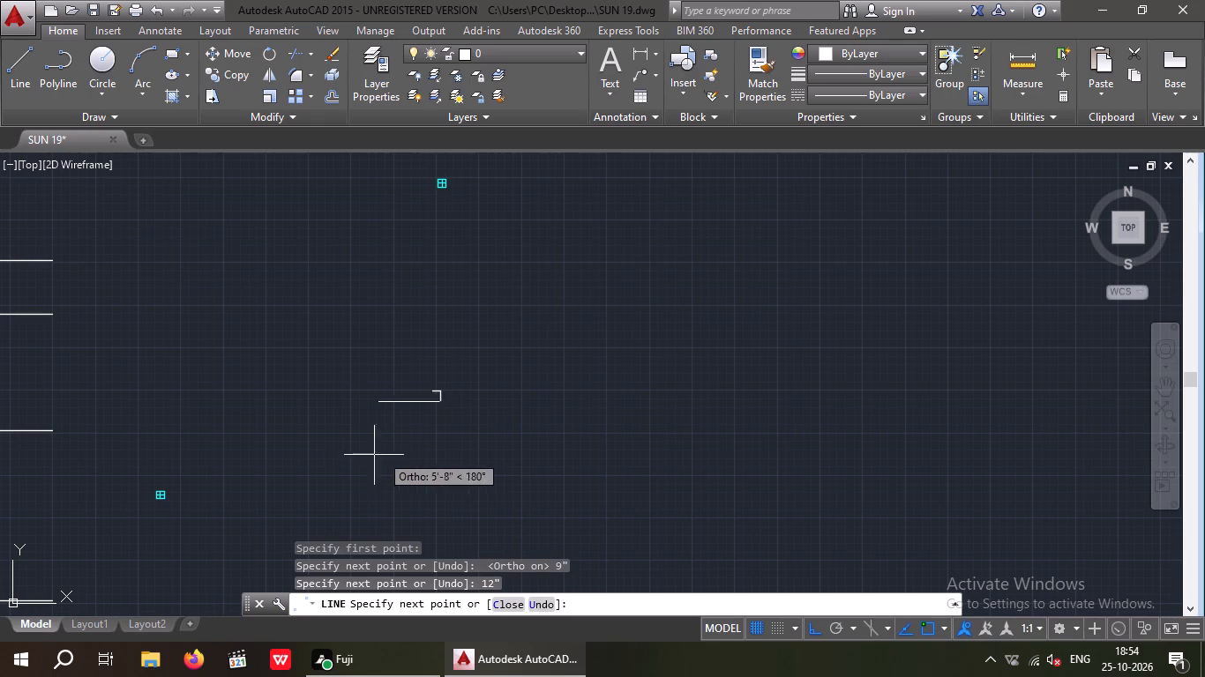
{"action": "key", "text": "9"}
{"action": "key", "text": "shift+quotedbl"}
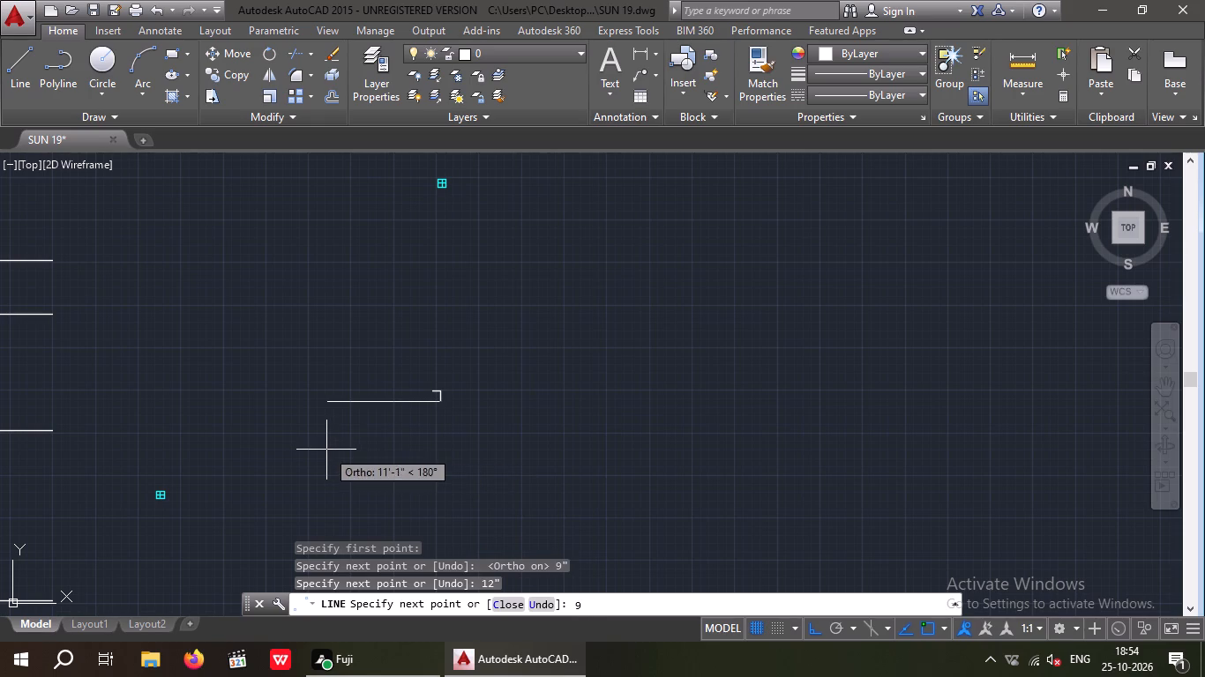
{"action": "key", "text": "Return"}
{"action": "scroll", "coordinate": [421, 388], "scroll_direction": "up", "scroll_amount": 4}
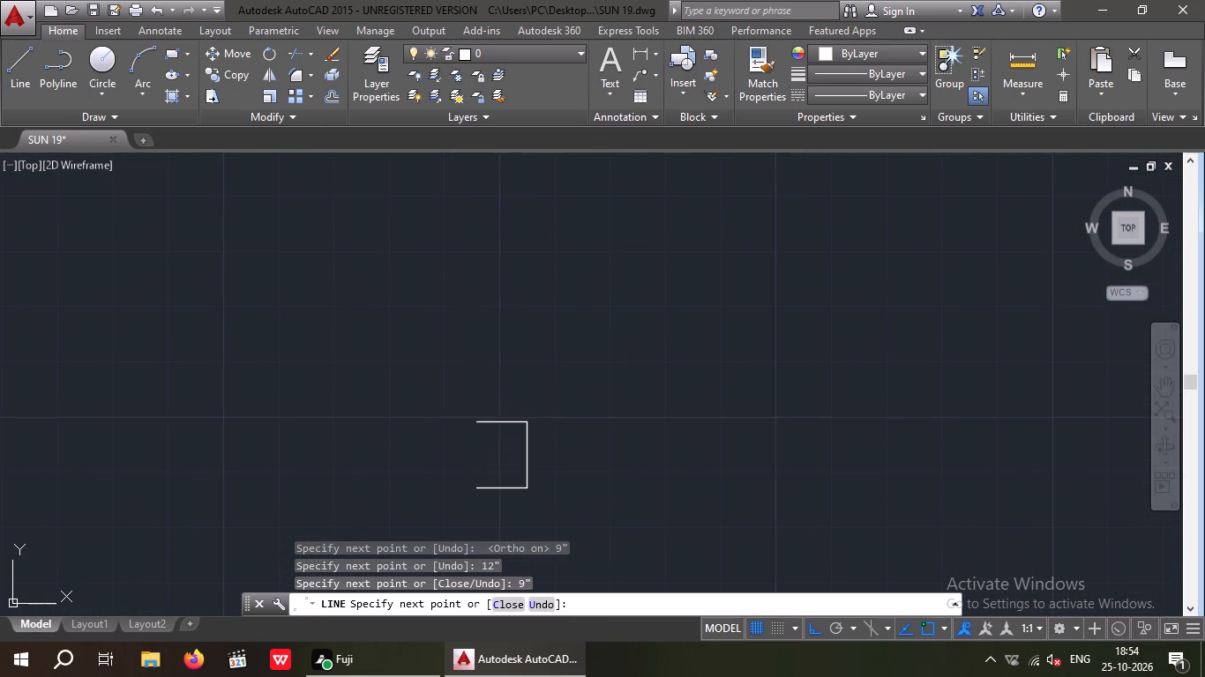
{"action": "left_click", "coordinate": [479, 422]}
{"action": "key", "text": "space"}
Draw a vertical and a horizontal line across the 9" by 12" rectangle, joining the midpoints of its opposite sides.
{"action": "key", "text": "space"}
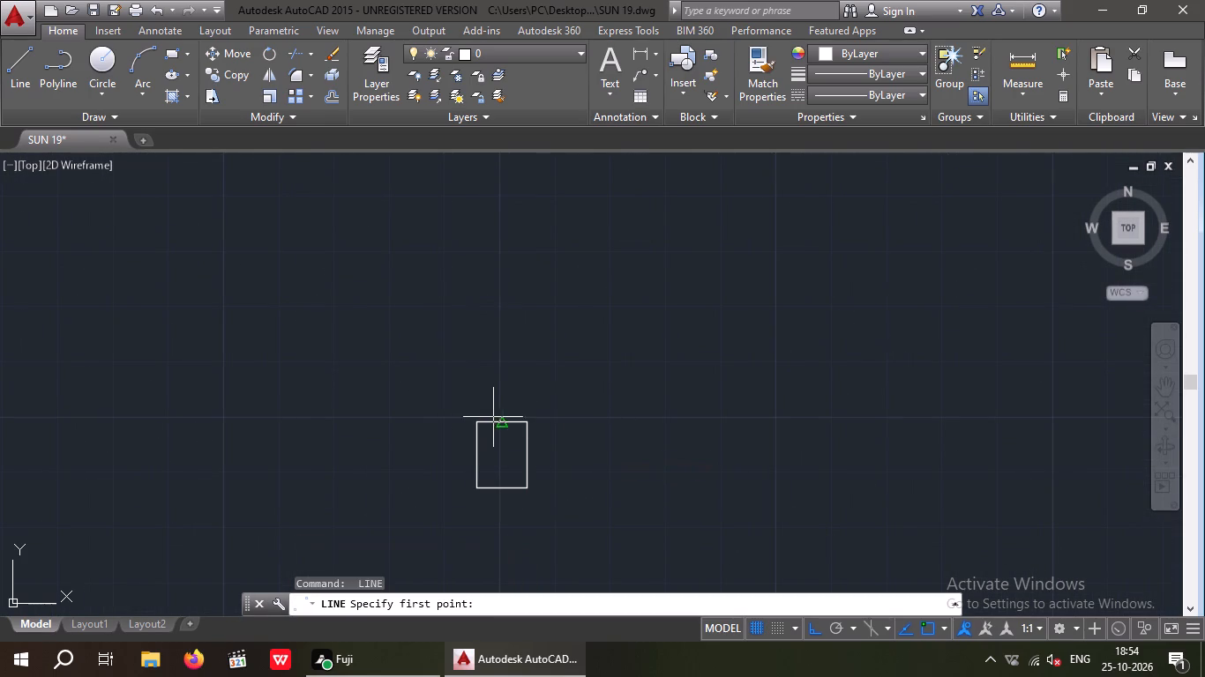
{"action": "left_click_drag", "start_coordinate": [506, 421], "coordinate": [499, 471]}
{"action": "scroll", "coordinate": [502, 493], "scroll_direction": "up", "scroll_amount": 3}
{"action": "left_click", "coordinate": [496, 476]}
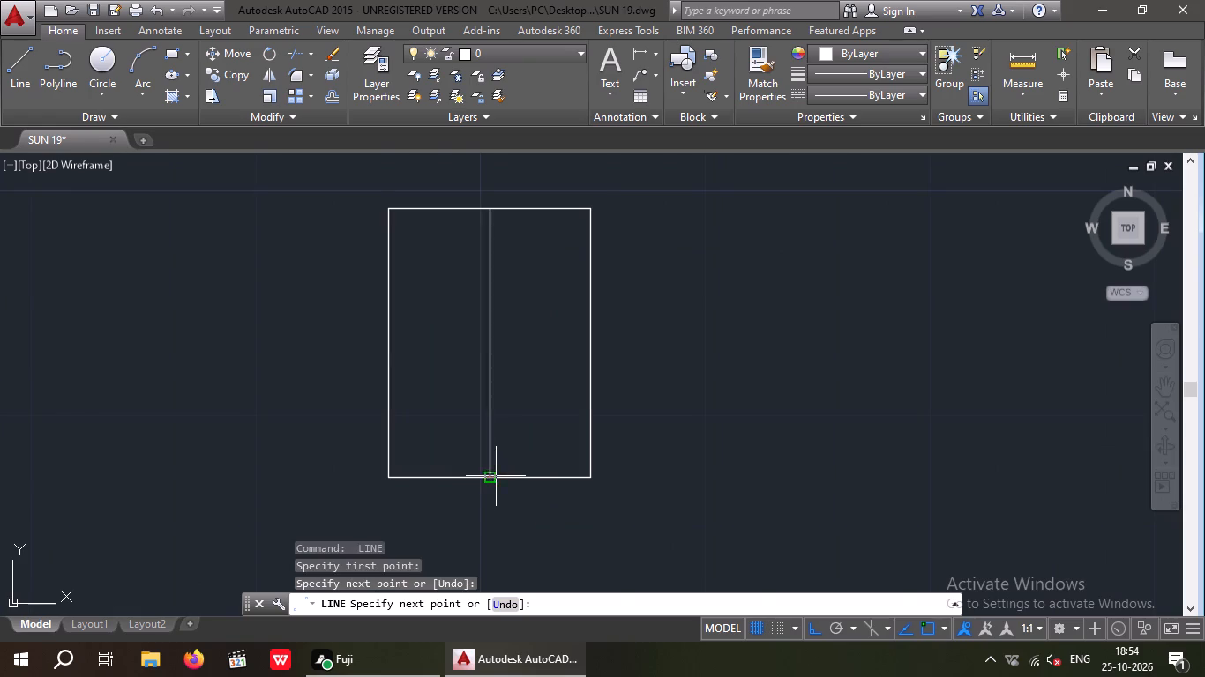
{"action": "key", "text": "space"}
{"action": "key", "text": "space"}
{"action": "left_click_drag", "start_coordinate": [389, 343], "coordinate": [585, 348]}
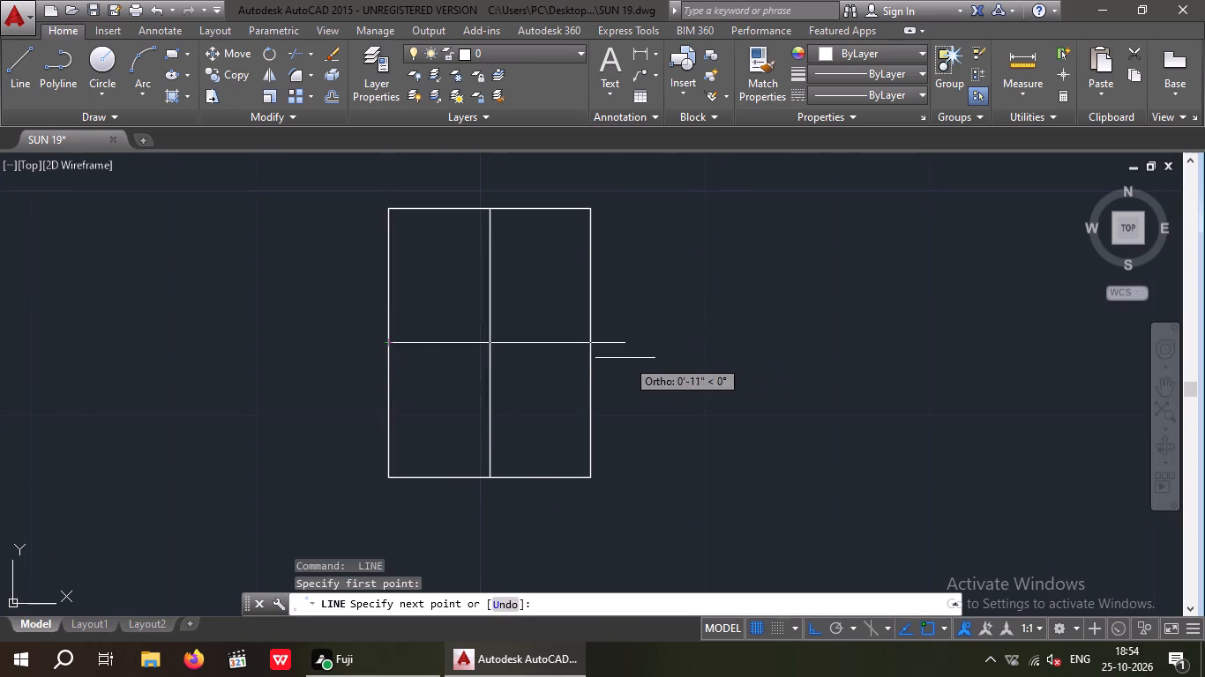
{"action": "left_click", "coordinate": [592, 346]}
{"action": "key", "text": "space"}
Colour the rectangle and its inner cross lines red.
{"action": "scroll", "coordinate": [674, 386], "scroll_direction": "down", "scroll_amount": 3}
{"action": "left_click_drag", "start_coordinate": [555, 306], "coordinate": [637, 389]}
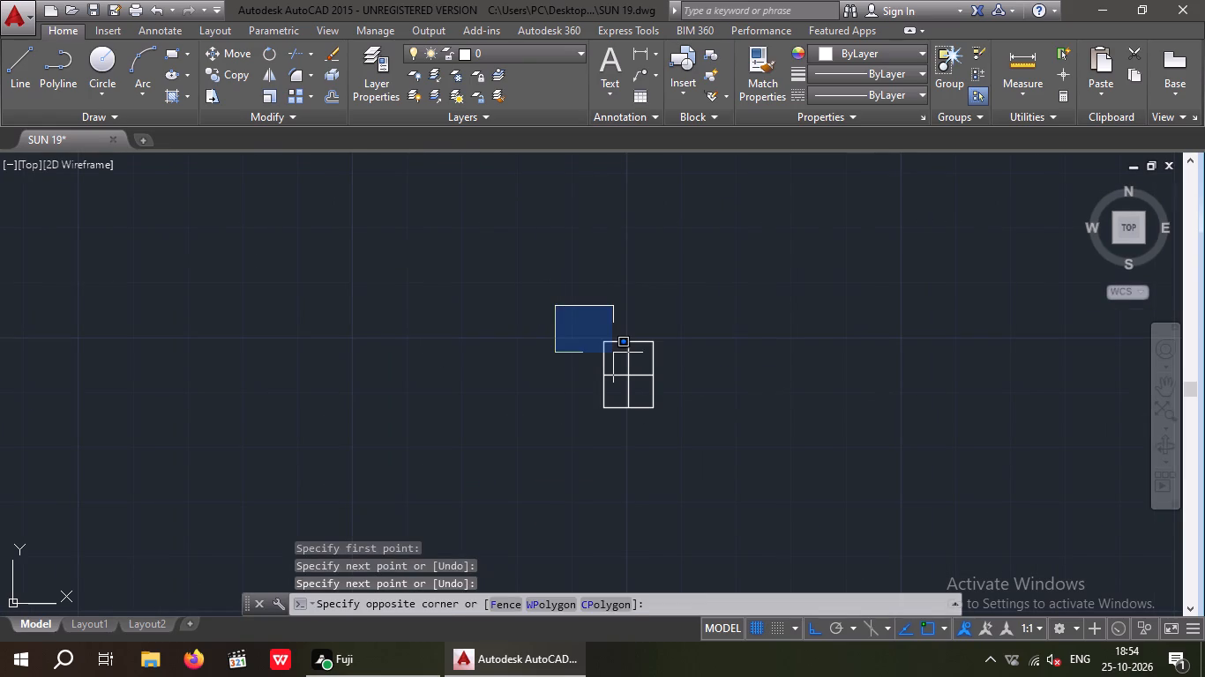
{"action": "left_click", "coordinate": [690, 465]}
{"action": "left_click", "coordinate": [847, 49]}
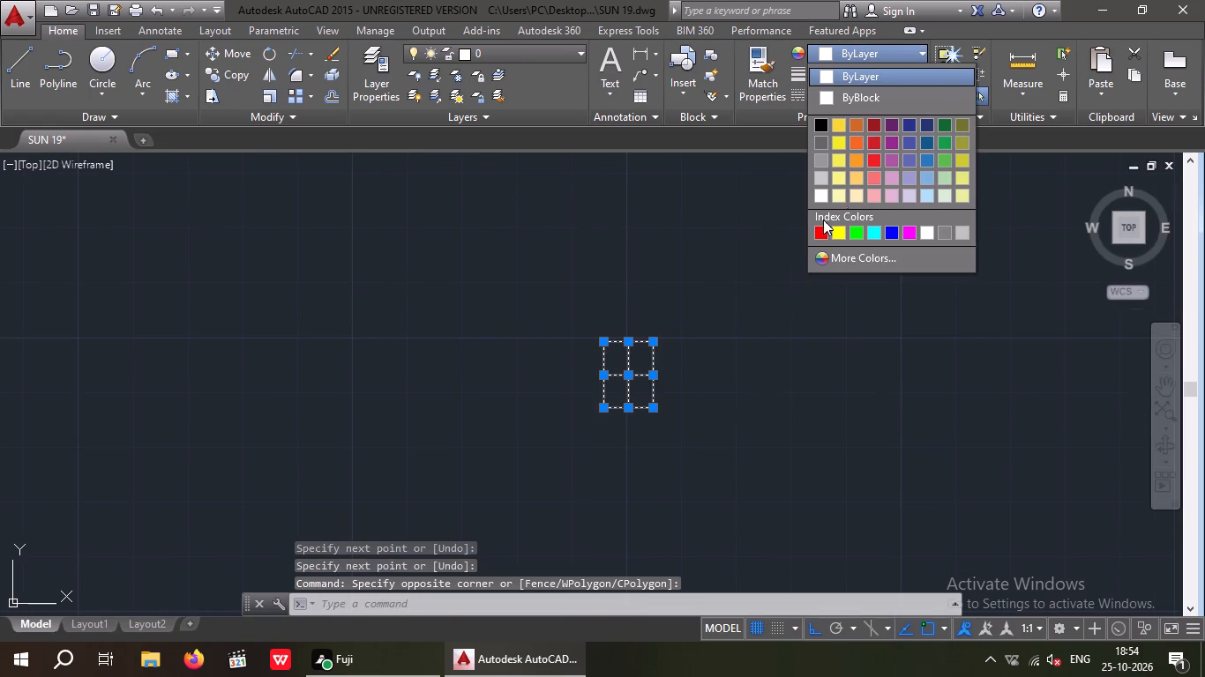
{"action": "left_click", "coordinate": [823, 233]}
{"action": "key", "text": "Escape"}
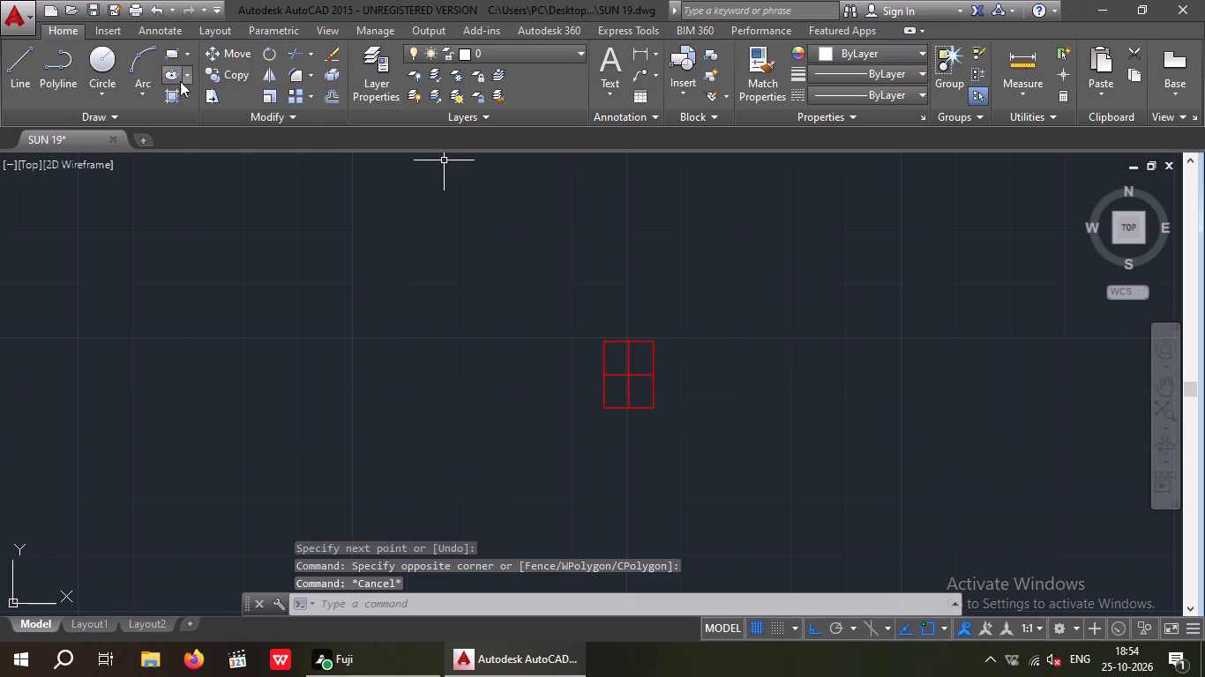
Copy the red rectangle by its centre, with ortho off, to where the west wall's centre line crosses the third horizontal centre line.
{"action": "left_click", "coordinate": [230, 74]}
{"action": "key", "text": "Escape"}
{"action": "left_click_drag", "start_coordinate": [557, 298], "coordinate": [653, 501]}
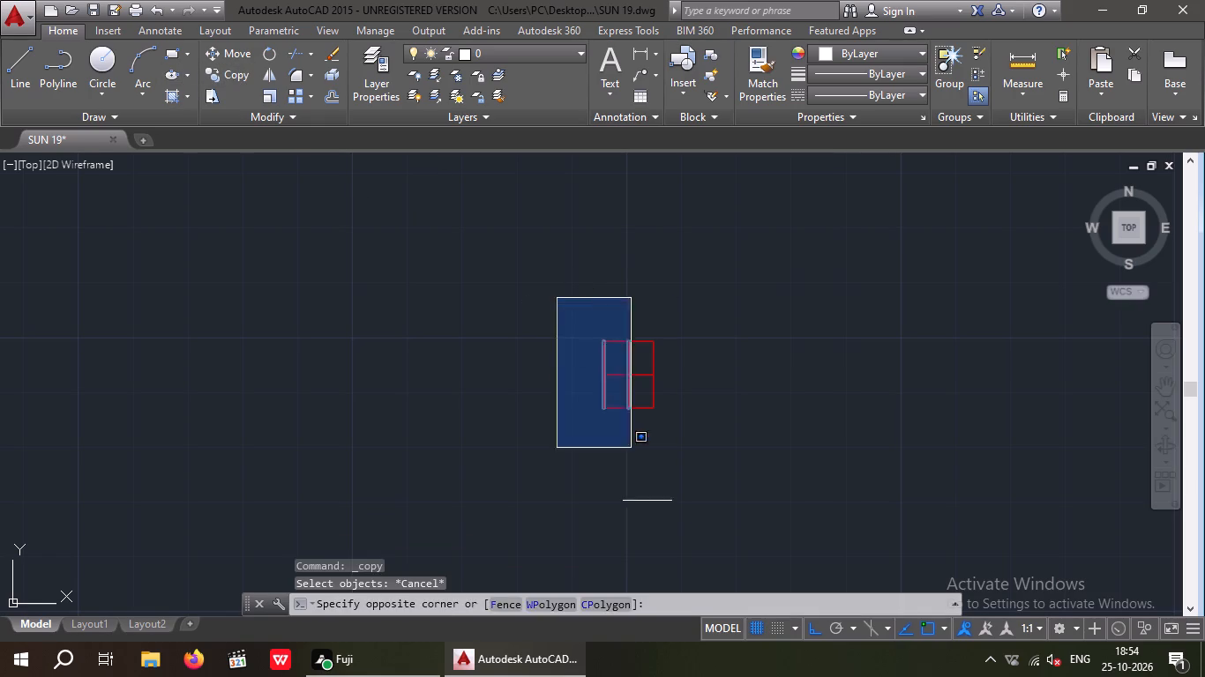
{"action": "left_click_drag", "start_coordinate": [653, 501], "coordinate": [641, 475]}
{"action": "left_click_drag", "start_coordinate": [695, 541], "coordinate": [696, 524]}
{"action": "left_click", "coordinate": [236, 69]}
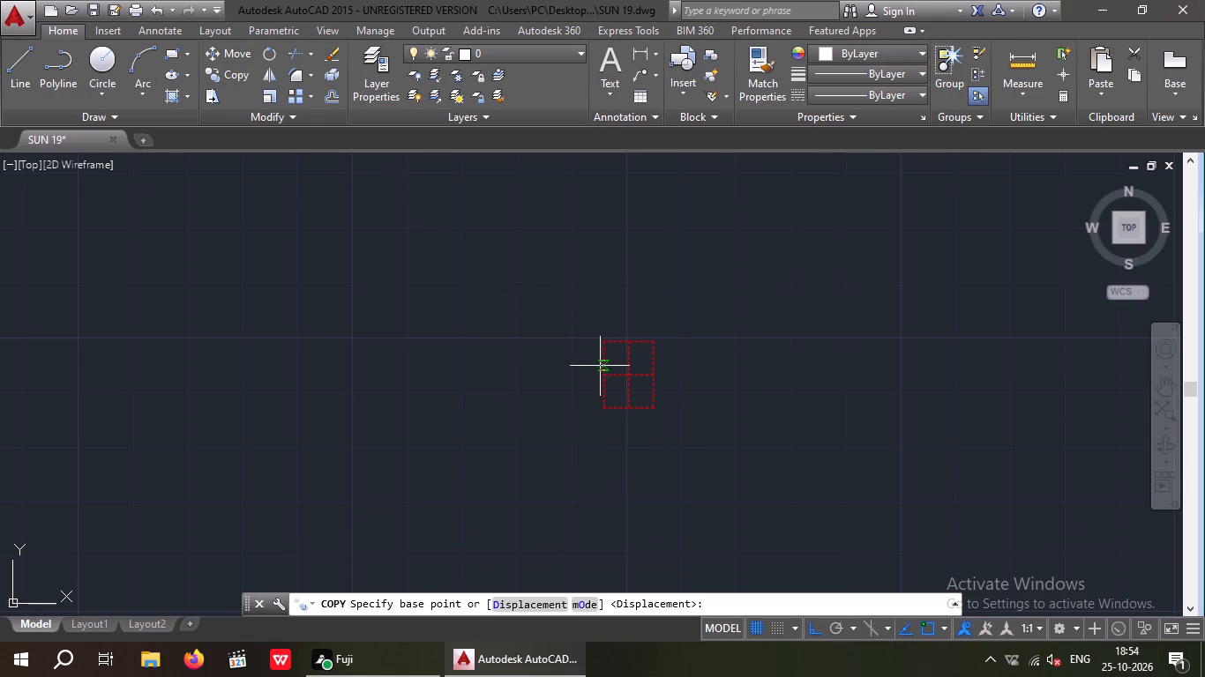
{"action": "left_click", "coordinate": [630, 374]}
{"action": "scroll", "coordinate": [616, 380], "scroll_direction": "down", "scroll_amount": 4}
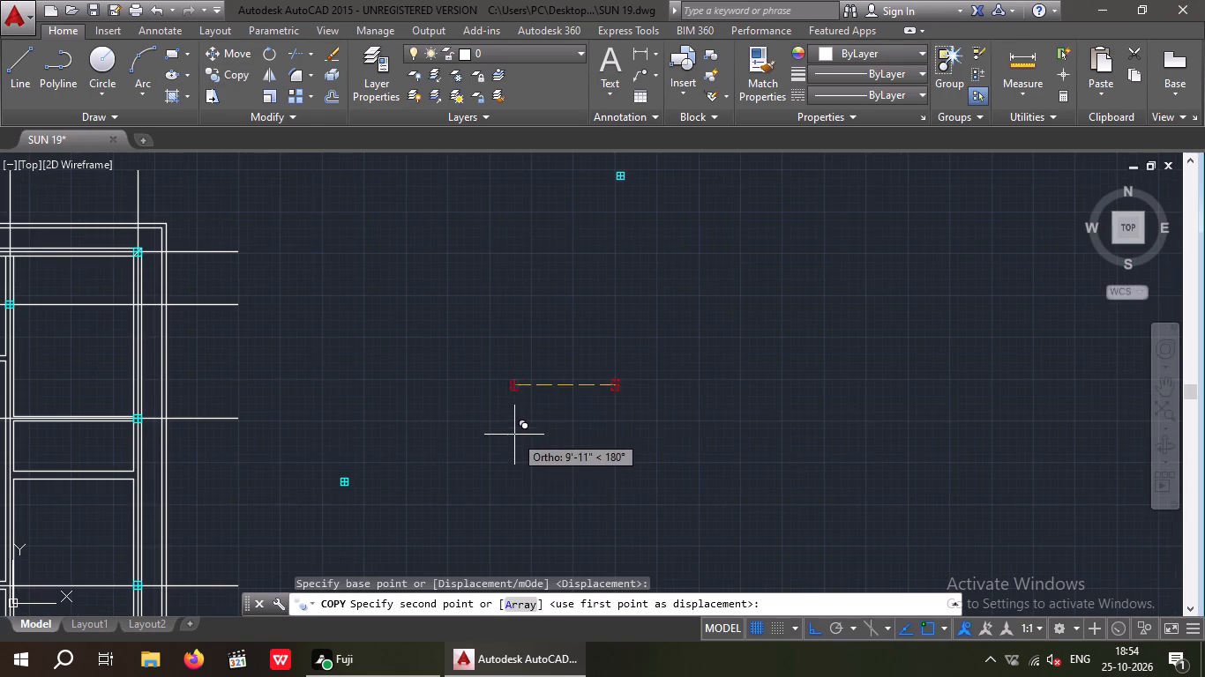
{"action": "middle_click_drag", "start_coordinate": [715, 400], "coordinate": [788, 383]}
{"action": "left_click", "coordinate": [809, 628]}
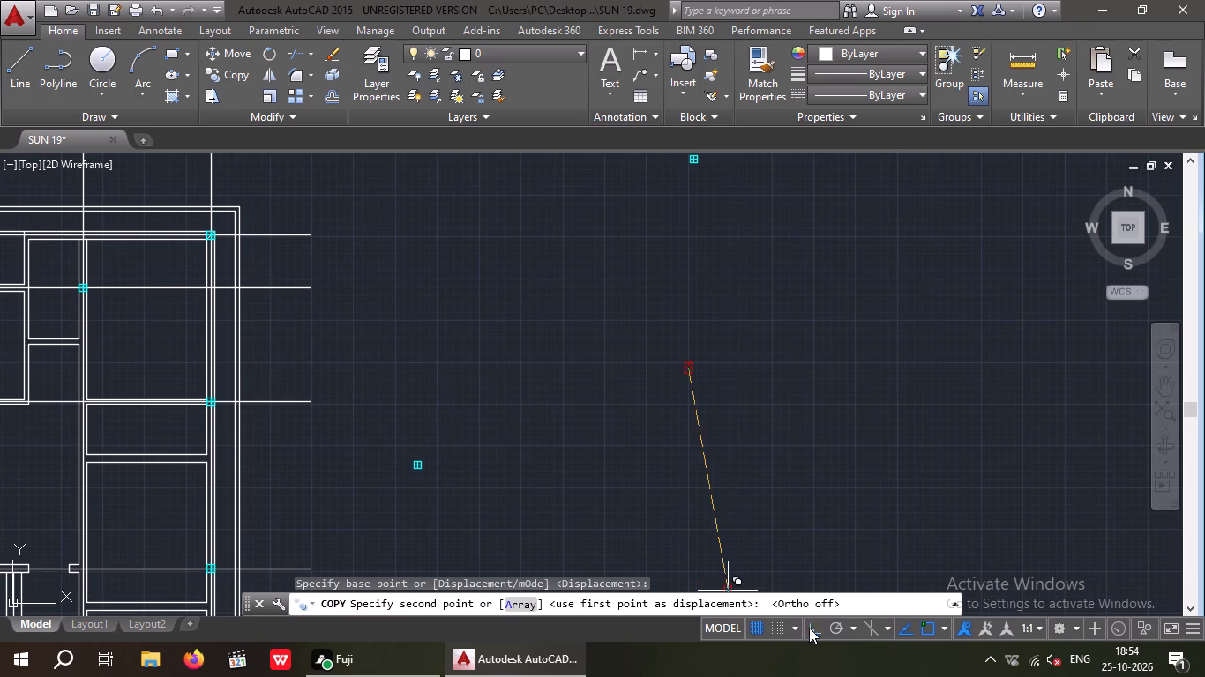
{"action": "middle_click_drag", "start_coordinate": [296, 444], "coordinate": [717, 433]}
{"action": "middle_click_drag", "start_coordinate": [396, 477], "coordinate": [439, 326]}
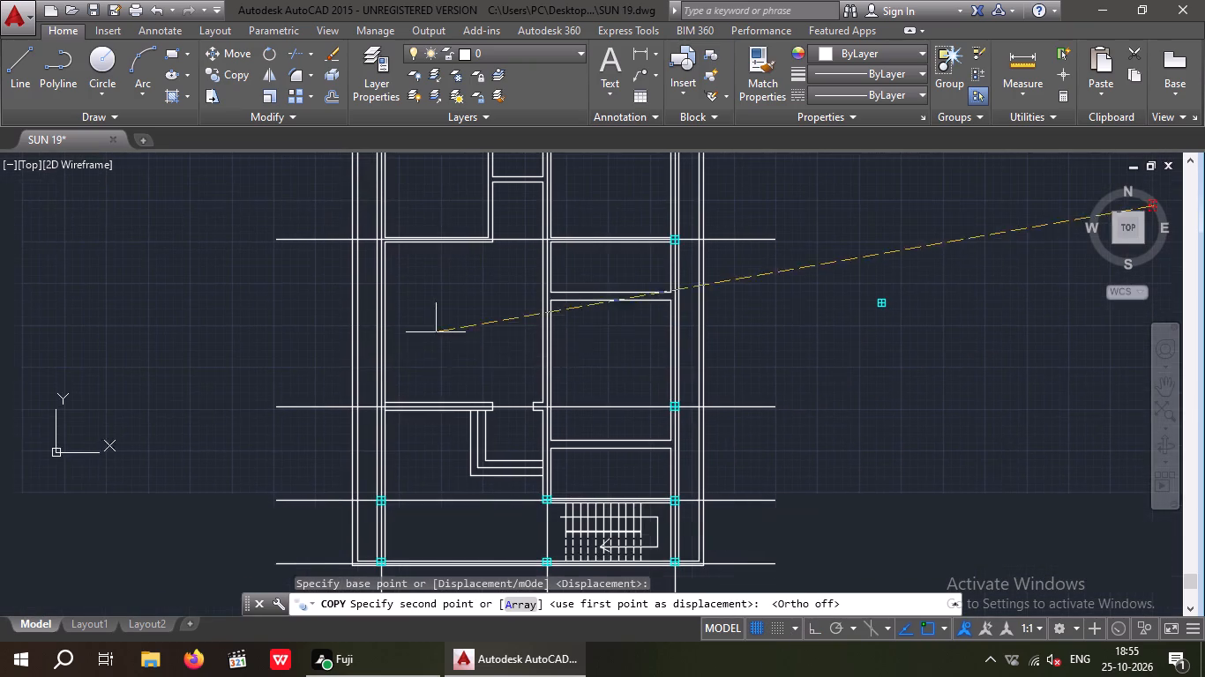
{"action": "middle_click_drag", "start_coordinate": [456, 346], "coordinate": [475, 431]}
{"action": "scroll", "coordinate": [392, 305], "scroll_direction": "up", "scroll_amount": 4}
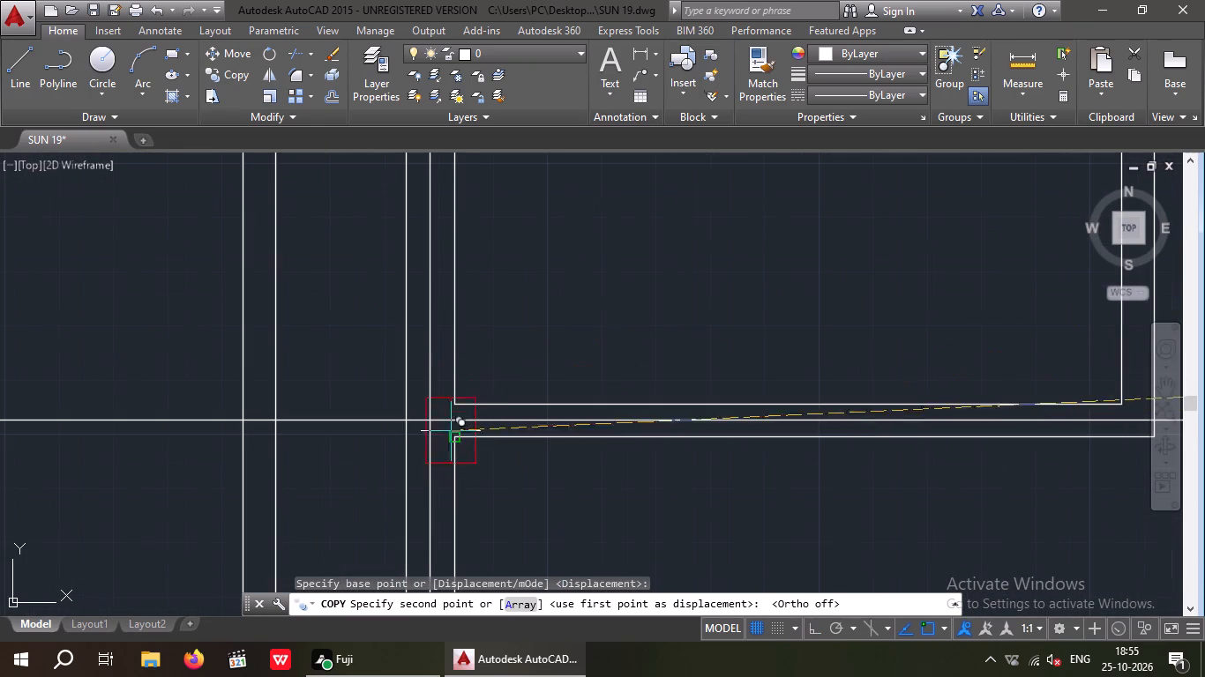
{"action": "left_click", "coordinate": [426, 418]}
Place copies where the middle wall's centre line crosses the third and fourth horizontal centre lines.
{"action": "scroll", "coordinate": [431, 388], "scroll_direction": "down", "scroll_amount": 3}
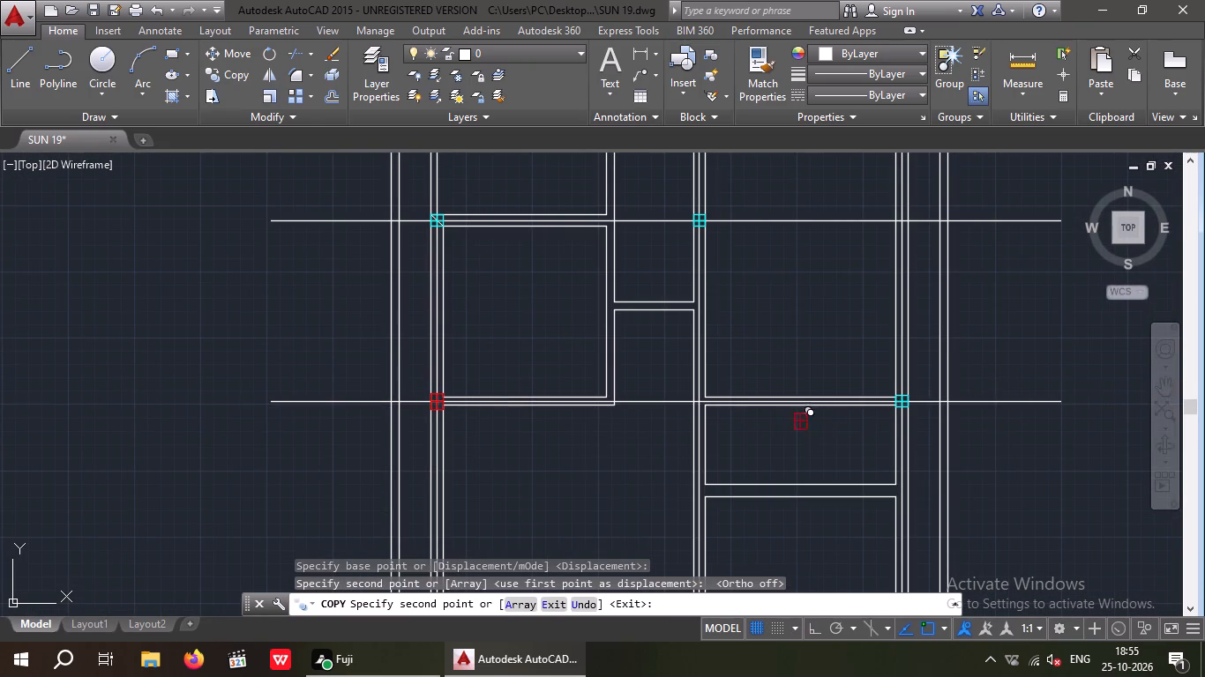
{"action": "scroll", "coordinate": [707, 400], "scroll_direction": "up", "scroll_amount": 3}
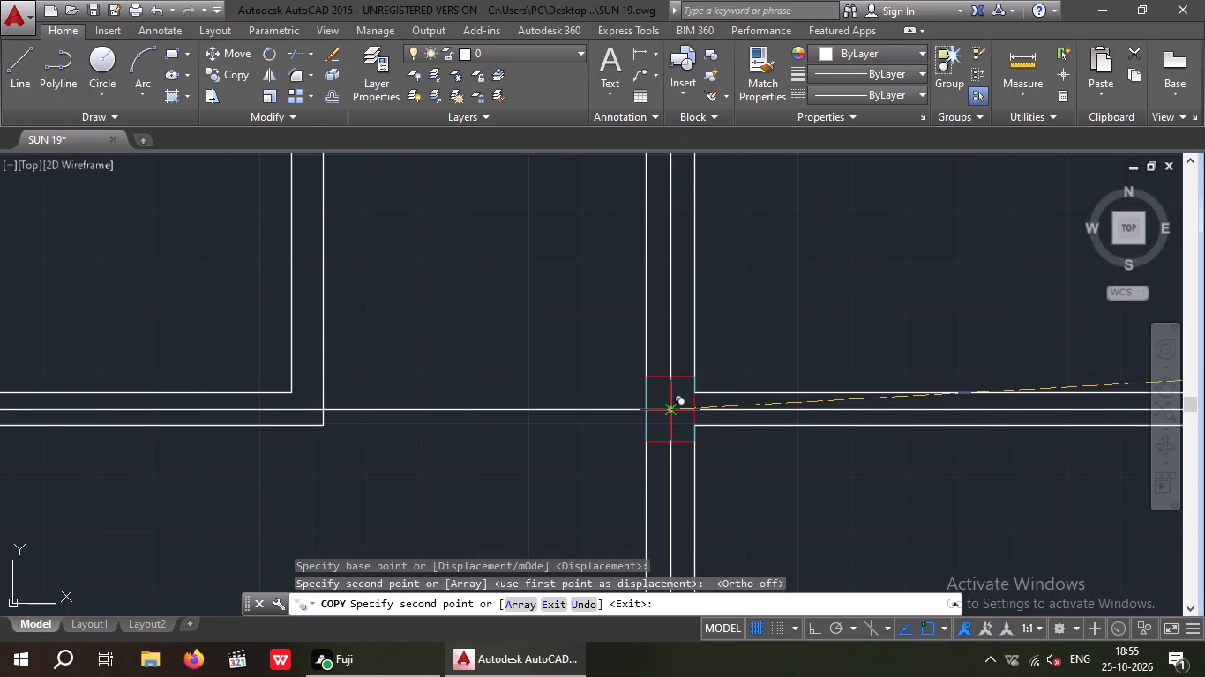
{"action": "left_click", "coordinate": [668, 409]}
{"action": "scroll", "coordinate": [677, 369], "scroll_direction": "down", "scroll_amount": 4}
{"action": "middle_click_drag", "start_coordinate": [627, 453], "coordinate": [513, 416]}
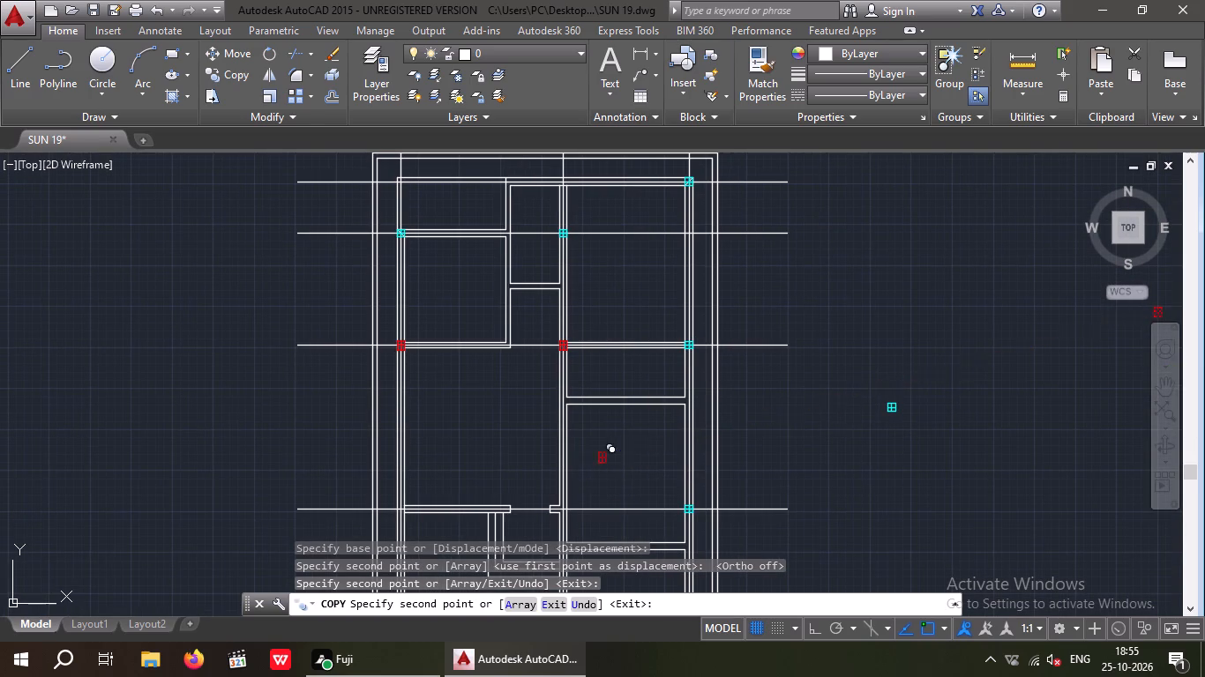
{"action": "scroll", "coordinate": [576, 519], "scroll_direction": "up", "scroll_amount": 4}
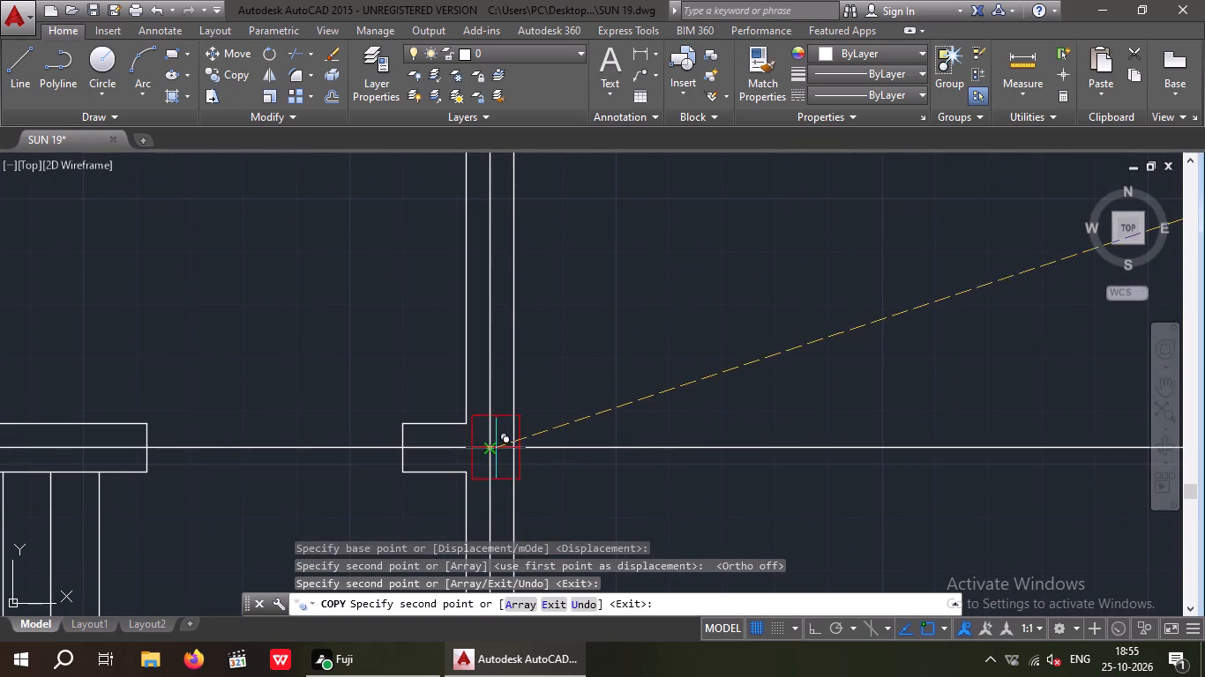
{"action": "left_click", "coordinate": [496, 448]}
Place a copy where the west wall's centre line crosses the fourth horizontal centre line, and end the copying.
{"action": "scroll", "coordinate": [542, 476], "scroll_direction": "up", "scroll_amount": 3}
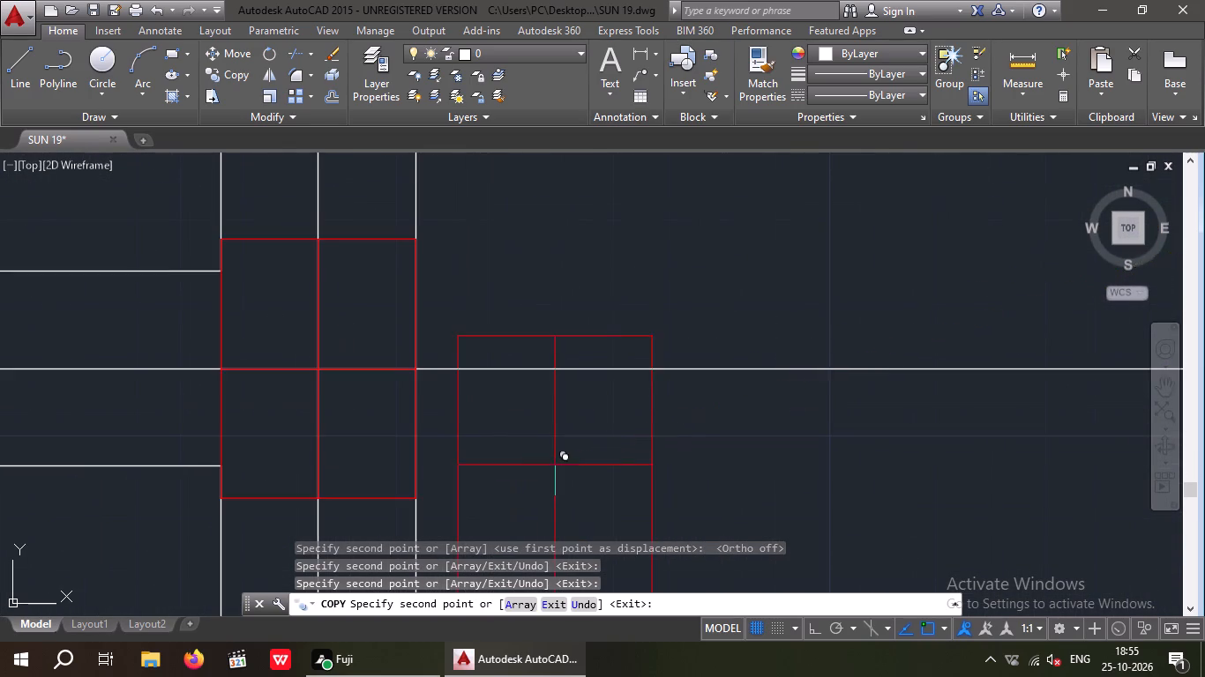
{"action": "scroll", "coordinate": [556, 456], "scroll_direction": "down", "scroll_amount": 5}
{"action": "scroll", "coordinate": [391, 417], "scroll_direction": "down", "scroll_amount": 4}
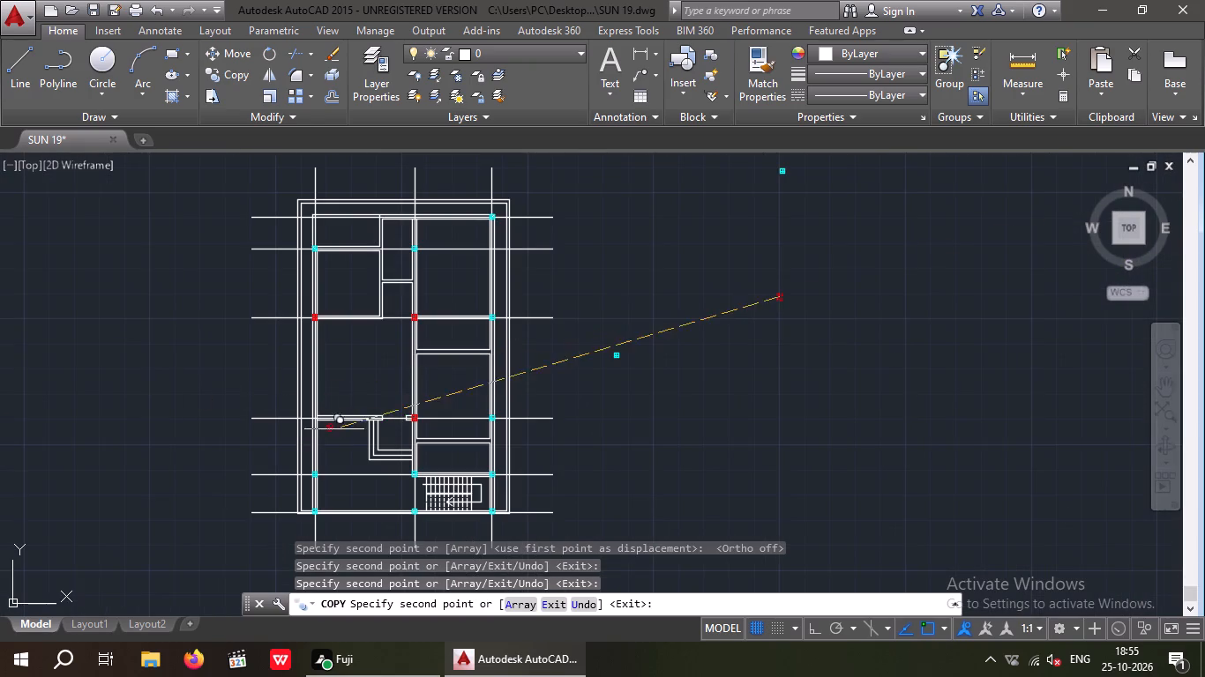
{"action": "scroll", "coordinate": [336, 428], "scroll_direction": "up", "scroll_amount": 5}
{"action": "middle_click_drag", "start_coordinate": [259, 432], "coordinate": [430, 463]}
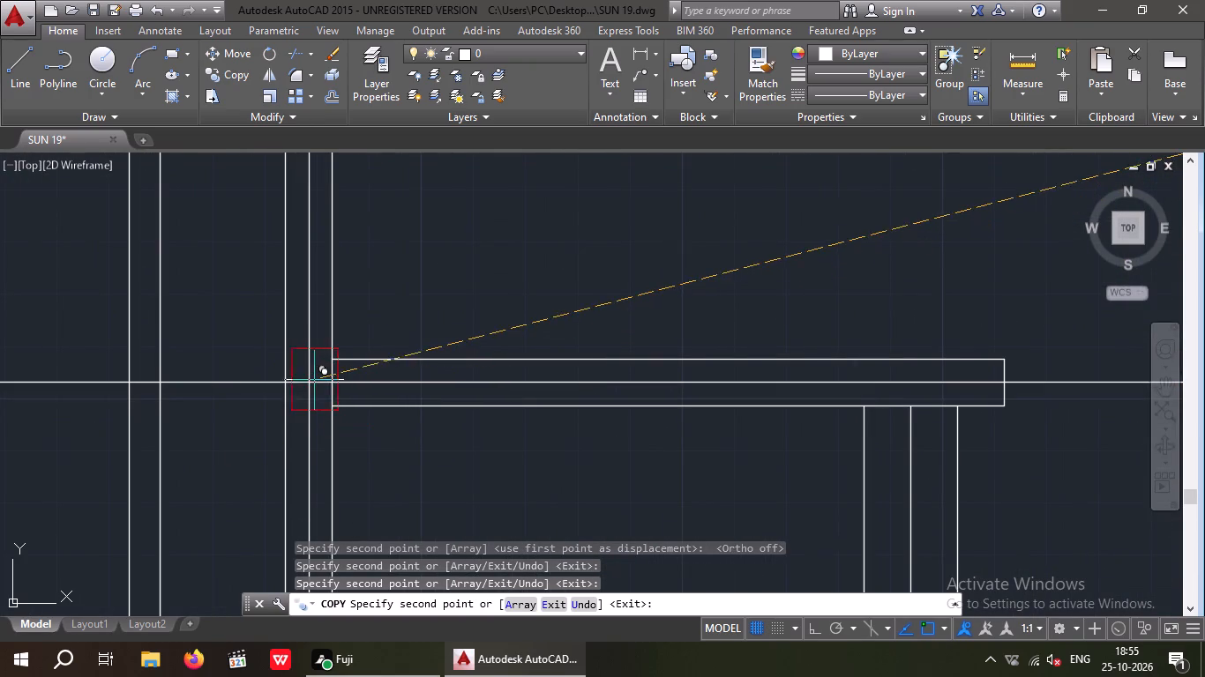
{"action": "left_click", "coordinate": [311, 378]}
{"action": "scroll", "coordinate": [338, 338], "scroll_direction": "down", "scroll_amount": 5}
{"action": "middle_click_drag", "start_coordinate": [438, 424], "coordinate": [415, 480]}
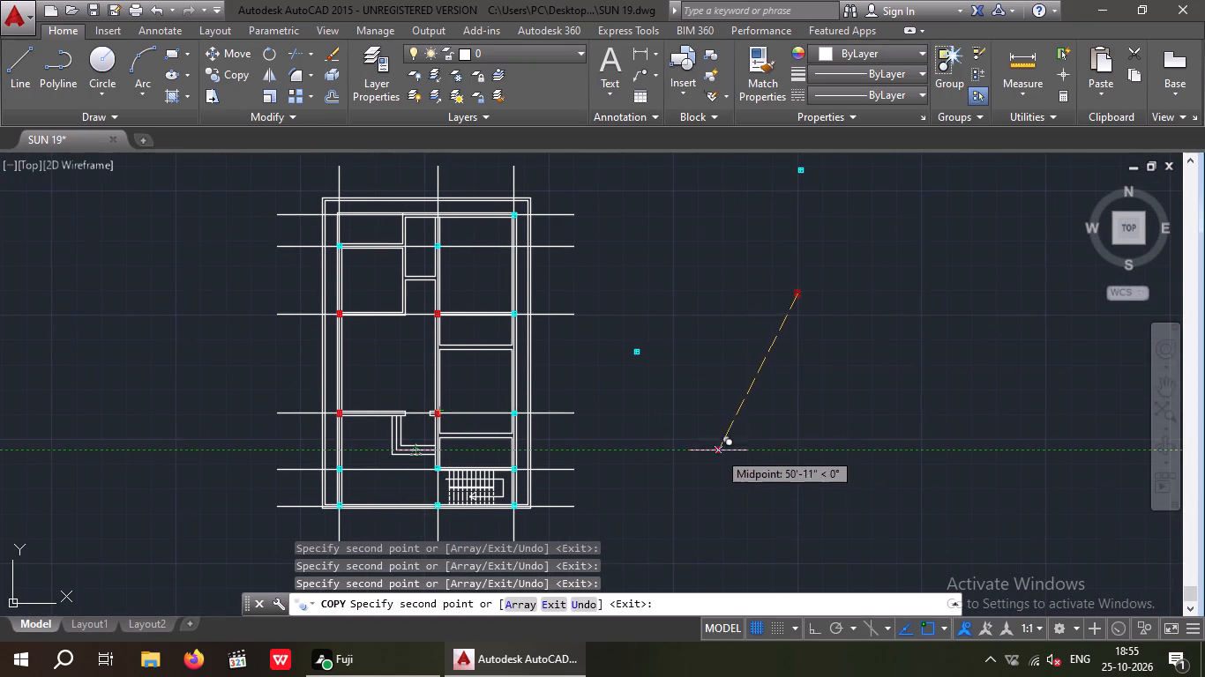
{"action": "middle_click_drag", "start_coordinate": [707, 449], "coordinate": [705, 393]}
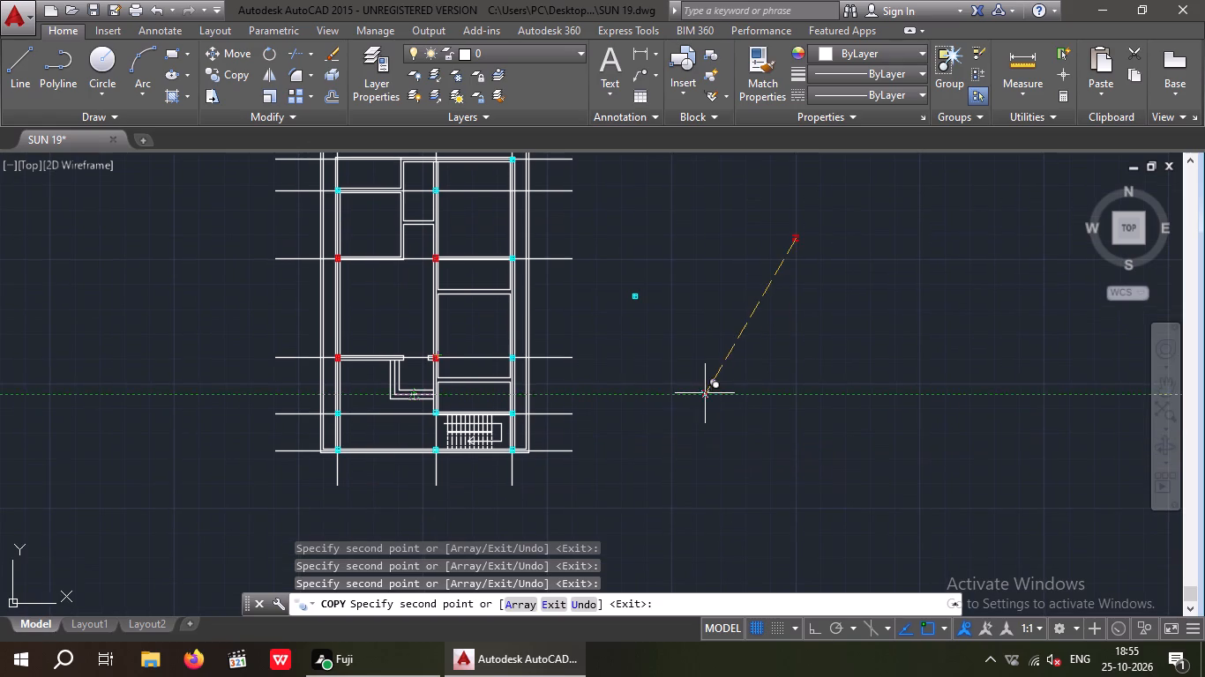
{"action": "middle_click_drag", "start_coordinate": [677, 430], "coordinate": [700, 614]}
{"action": "scroll", "coordinate": [528, 357], "scroll_direction": "up", "scroll_amount": 3}
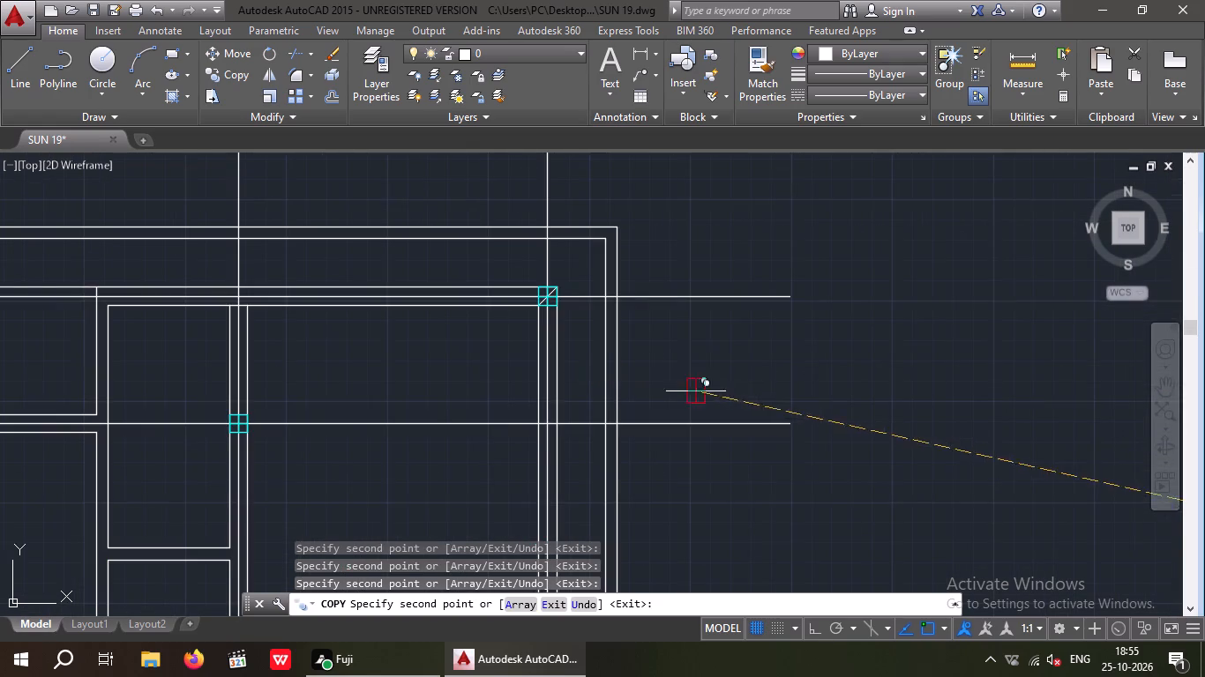
{"action": "scroll", "coordinate": [748, 382], "scroll_direction": "down", "scroll_amount": 2}
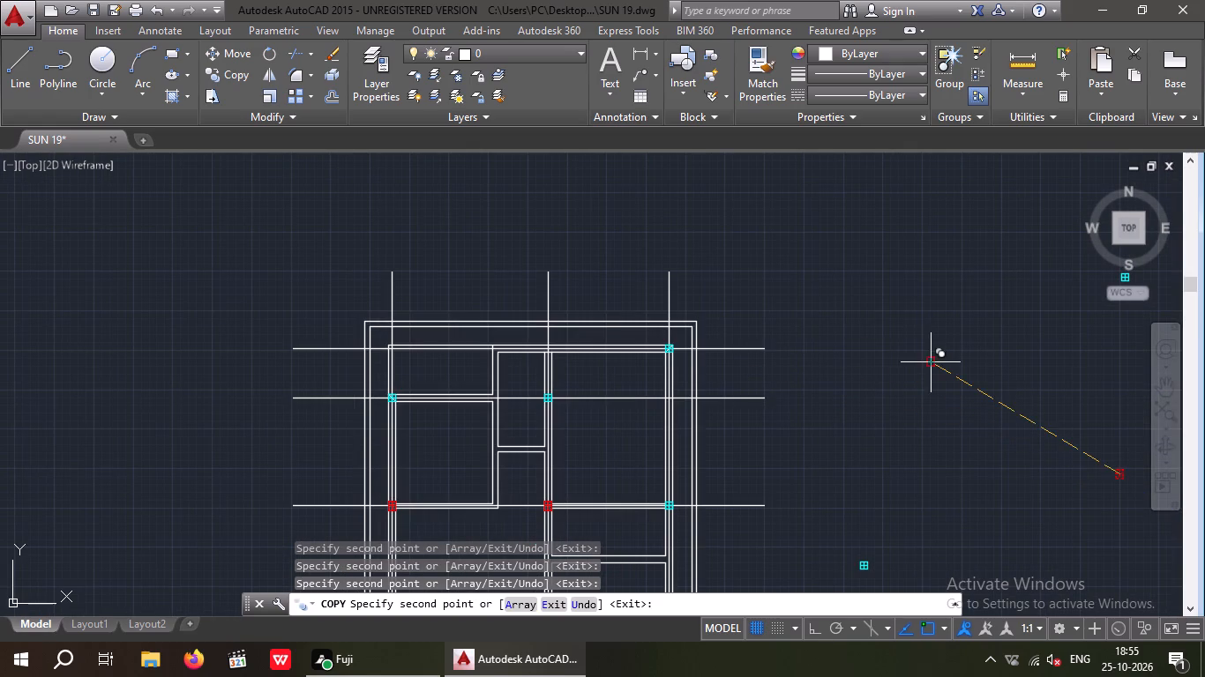
{"action": "scroll", "coordinate": [904, 368], "scroll_direction": "down", "scroll_amount": 2}
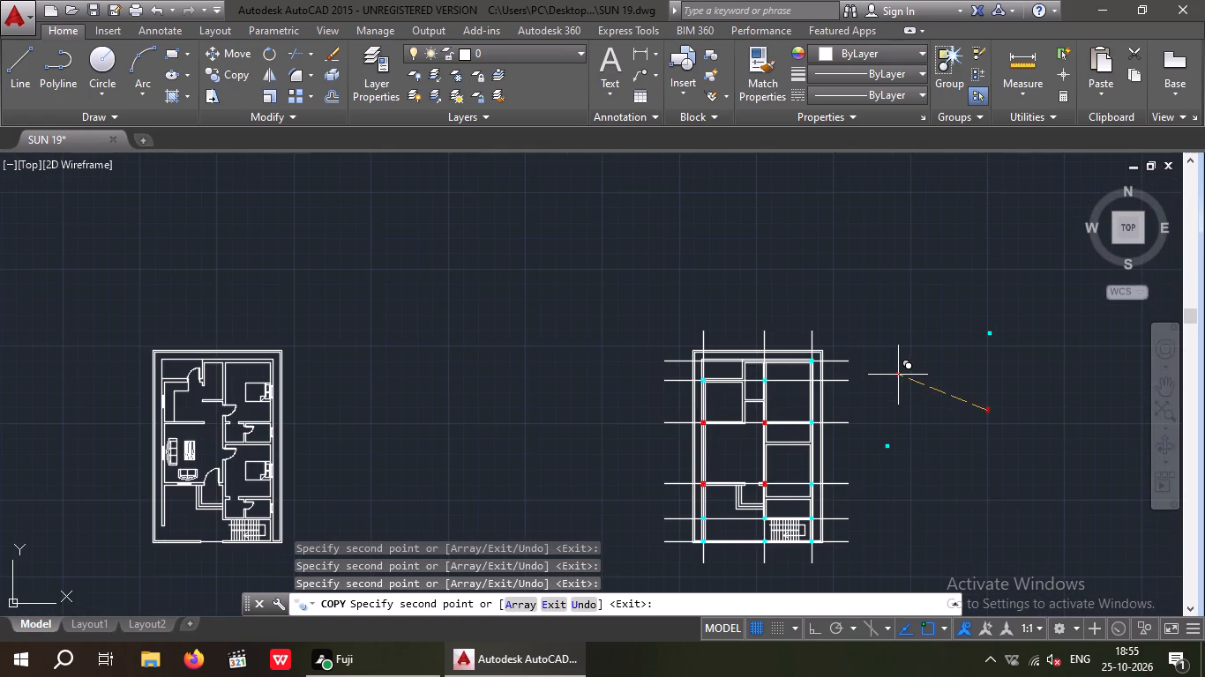
{"action": "scroll", "coordinate": [893, 376], "scroll_direction": "up", "scroll_amount": 2}
{"action": "key", "text": "Escape"}
Erase the cyan square column and its cross lines where the east wall's centre line crosses the third horizontal centre line.
{"action": "scroll", "coordinate": [684, 511], "scroll_direction": "up", "scroll_amount": 3}
{"action": "scroll", "coordinate": [636, 452], "scroll_direction": "up", "scroll_amount": 4}
{"action": "left_click_drag", "start_coordinate": [775, 500], "coordinate": [760, 480]}
{"action": "left_click", "coordinate": [753, 456]}
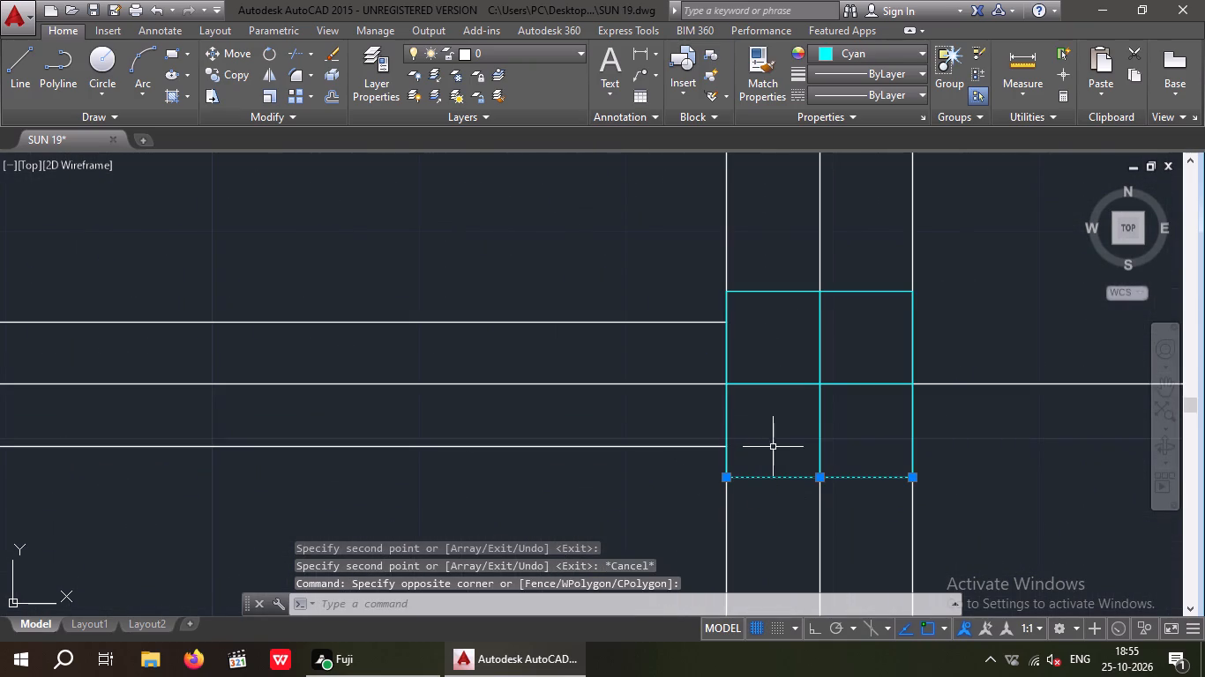
{"action": "left_click_drag", "start_coordinate": [769, 339], "coordinate": [761, 315]}
{"action": "left_click", "coordinate": [752, 256]}
{"action": "left_click_drag", "start_coordinate": [767, 349], "coordinate": [696, 355]}
{"action": "left_click", "coordinate": [695, 355]}
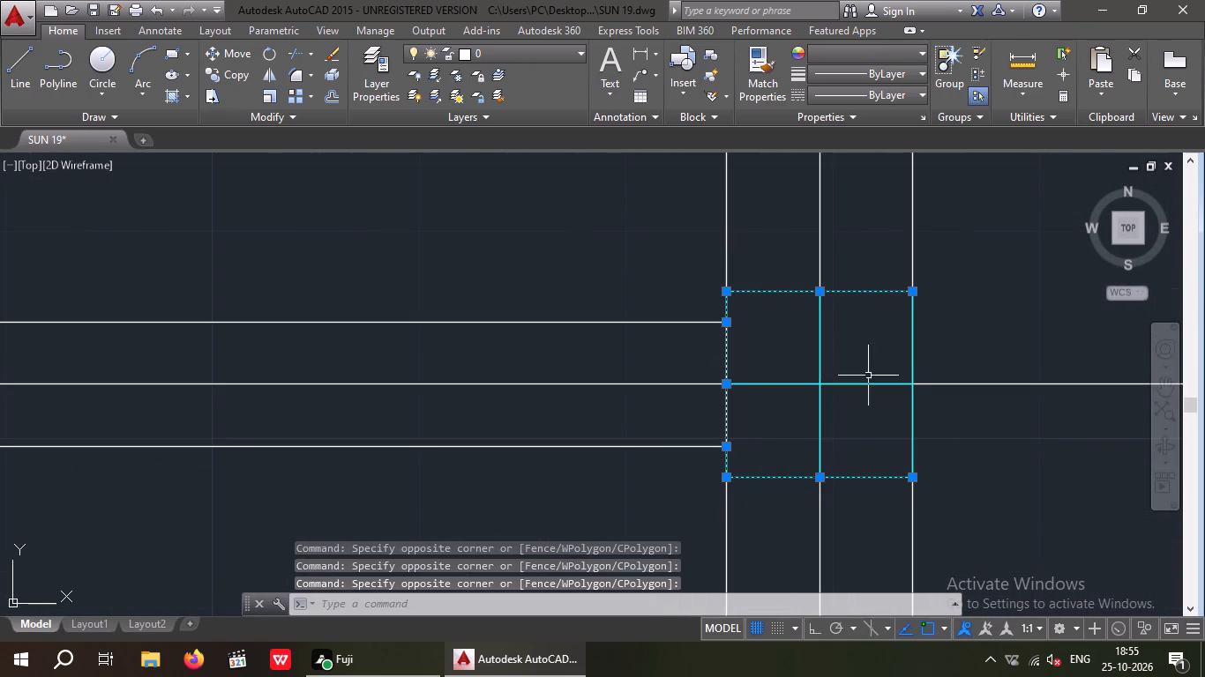
{"action": "left_click", "coordinate": [912, 358]}
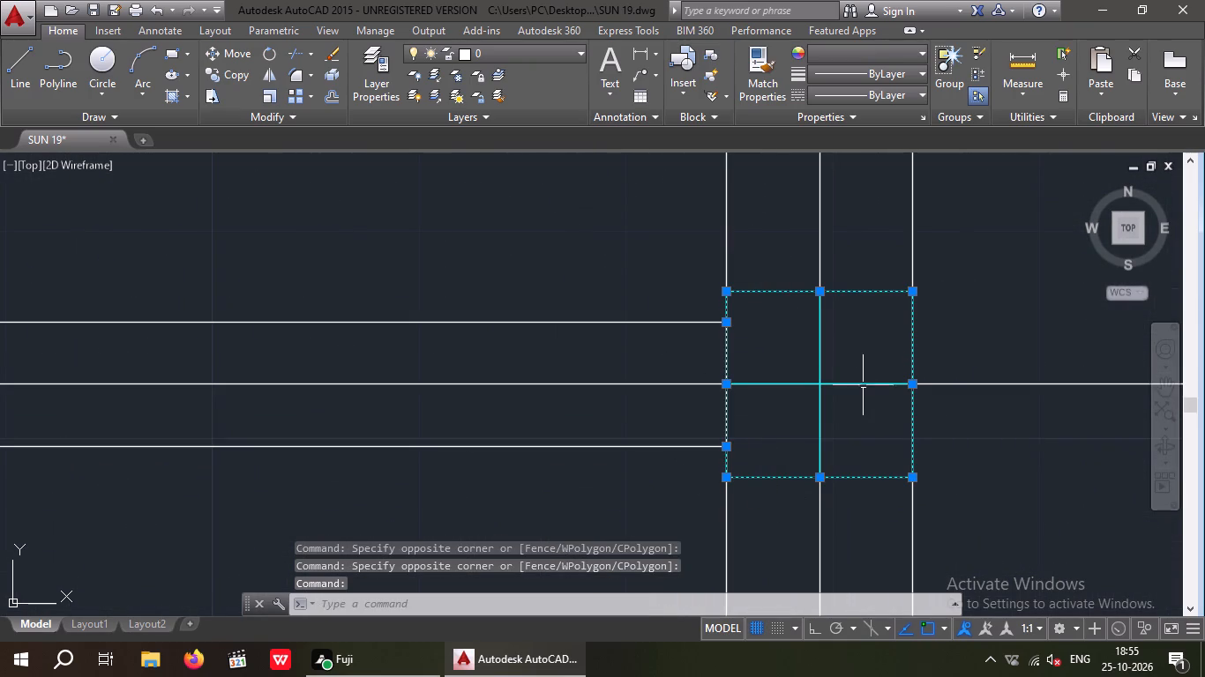
{"action": "left_click", "coordinate": [863, 384]}
{"action": "left_click", "coordinate": [820, 358]}
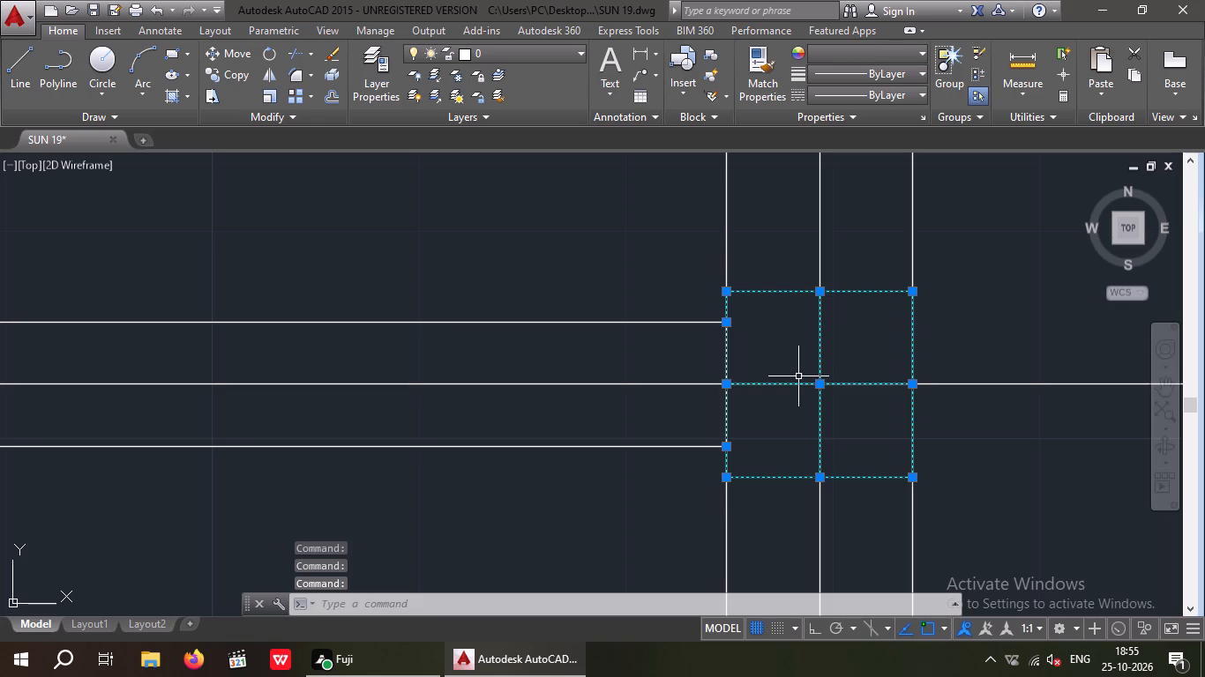
{"action": "key", "text": "Delete"}
Copy the red rectangle by its centre to where the east wall's centre line crosses the third horizontal centre line.
{"action": "scroll", "coordinate": [788, 366], "scroll_direction": "down", "scroll_amount": 6}
{"action": "middle_click_drag", "start_coordinate": [780, 375], "coordinate": [523, 405]}
{"action": "scroll", "coordinate": [560, 370], "scroll_direction": "down", "scroll_amount": 3}
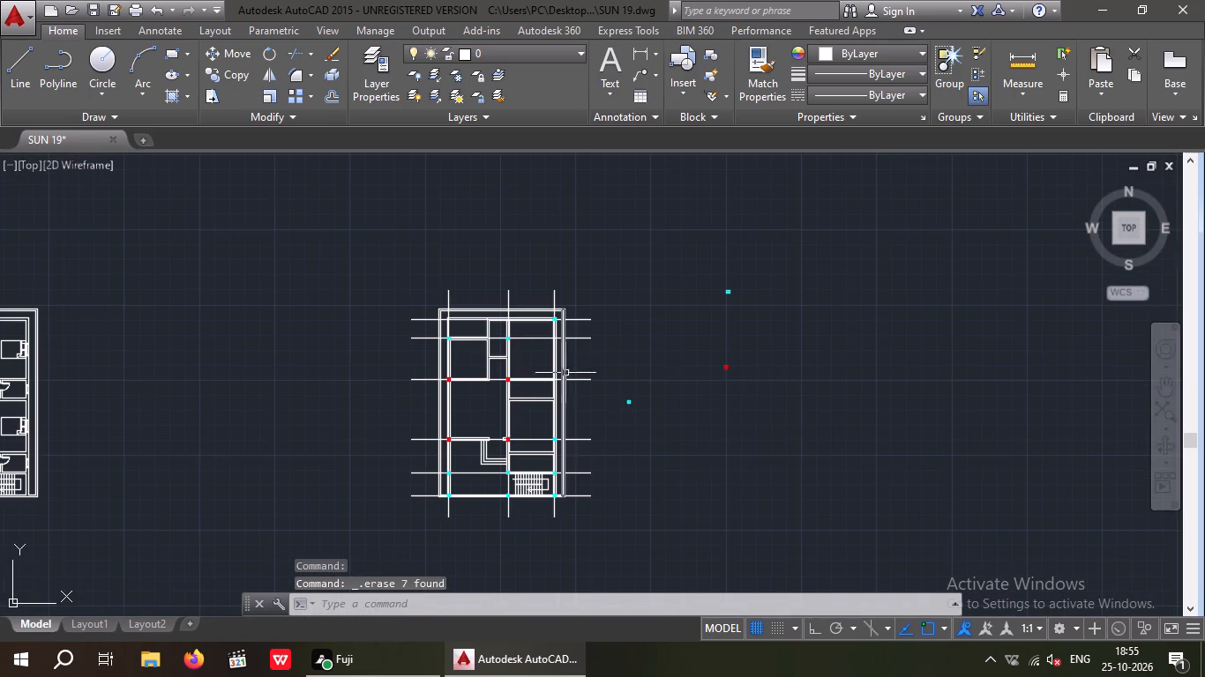
{"action": "left_click_drag", "start_coordinate": [769, 342], "coordinate": [678, 389]}
{"action": "left_click", "coordinate": [678, 389]}
{"action": "left_click", "coordinate": [238, 80]}
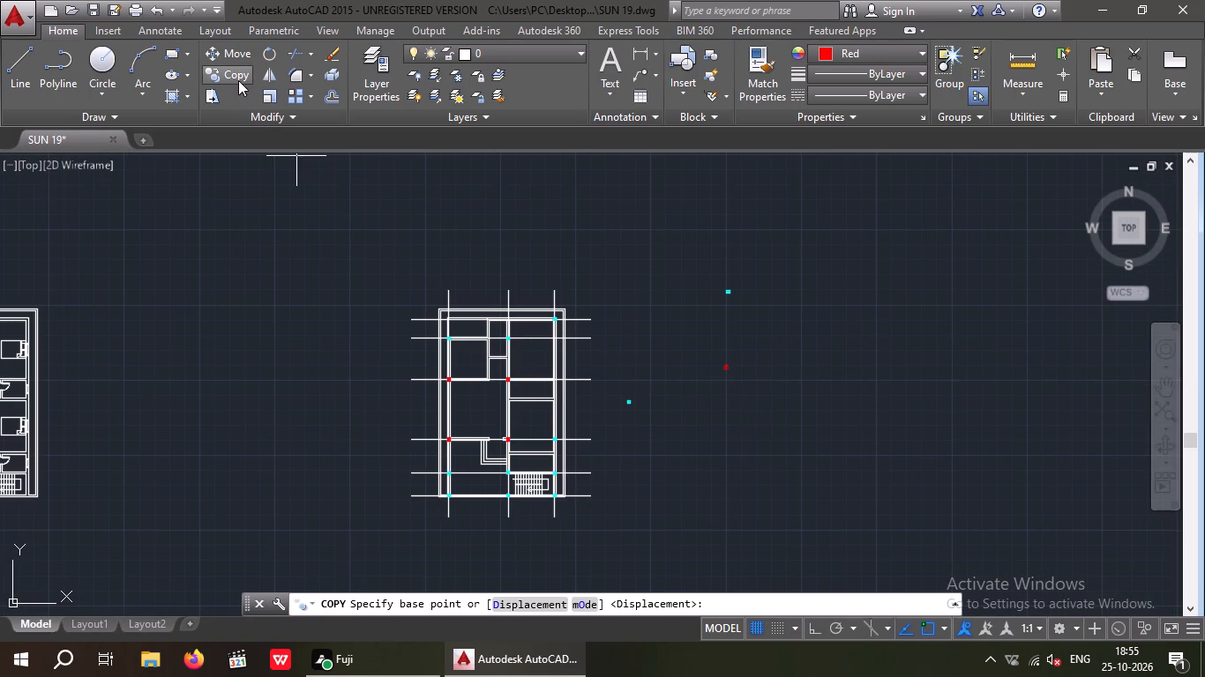
{"action": "scroll", "coordinate": [691, 353], "scroll_direction": "up", "scroll_amount": 5}
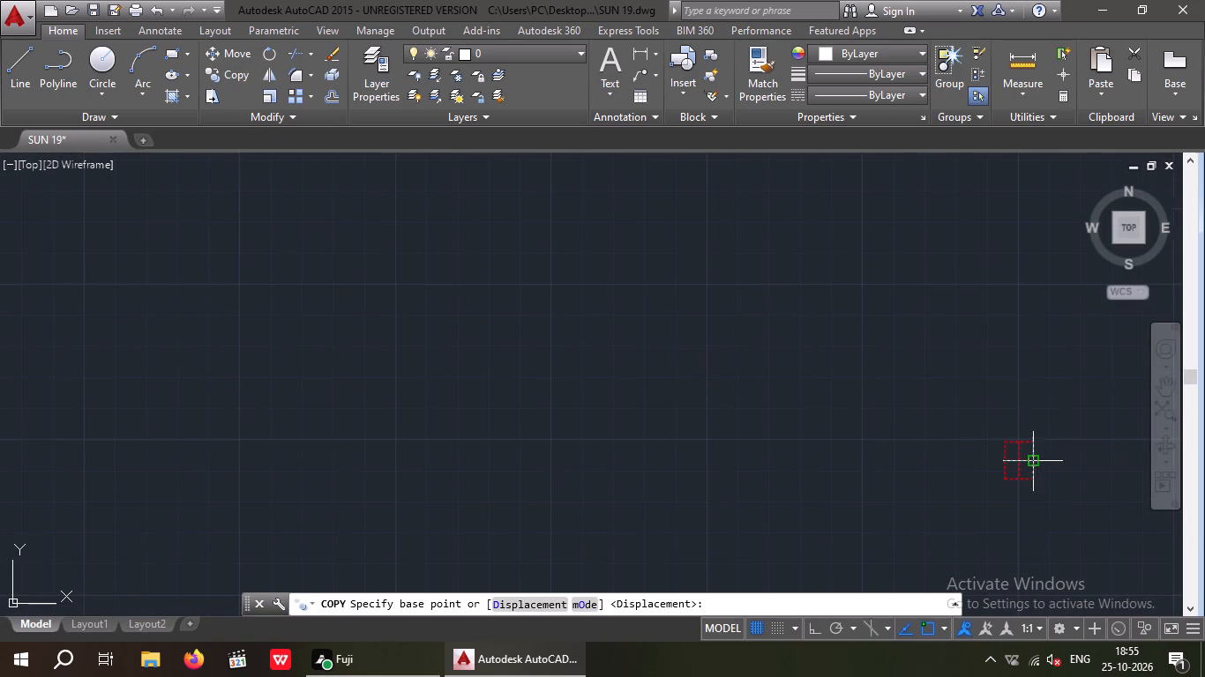
{"action": "left_click", "coordinate": [1021, 460]}
{"action": "scroll", "coordinate": [947, 368], "scroll_direction": "down", "scroll_amount": 5}
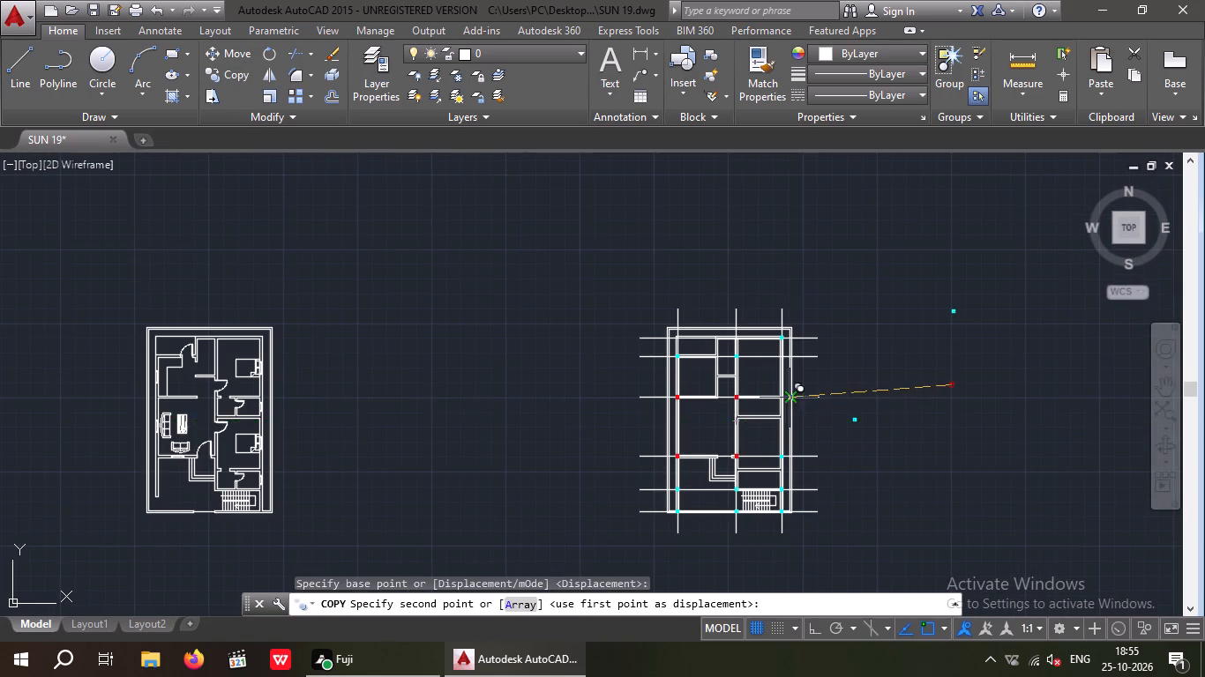
{"action": "scroll", "coordinate": [783, 400], "scroll_direction": "up", "scroll_amount": 7}
{"action": "left_click", "coordinate": [753, 398]}
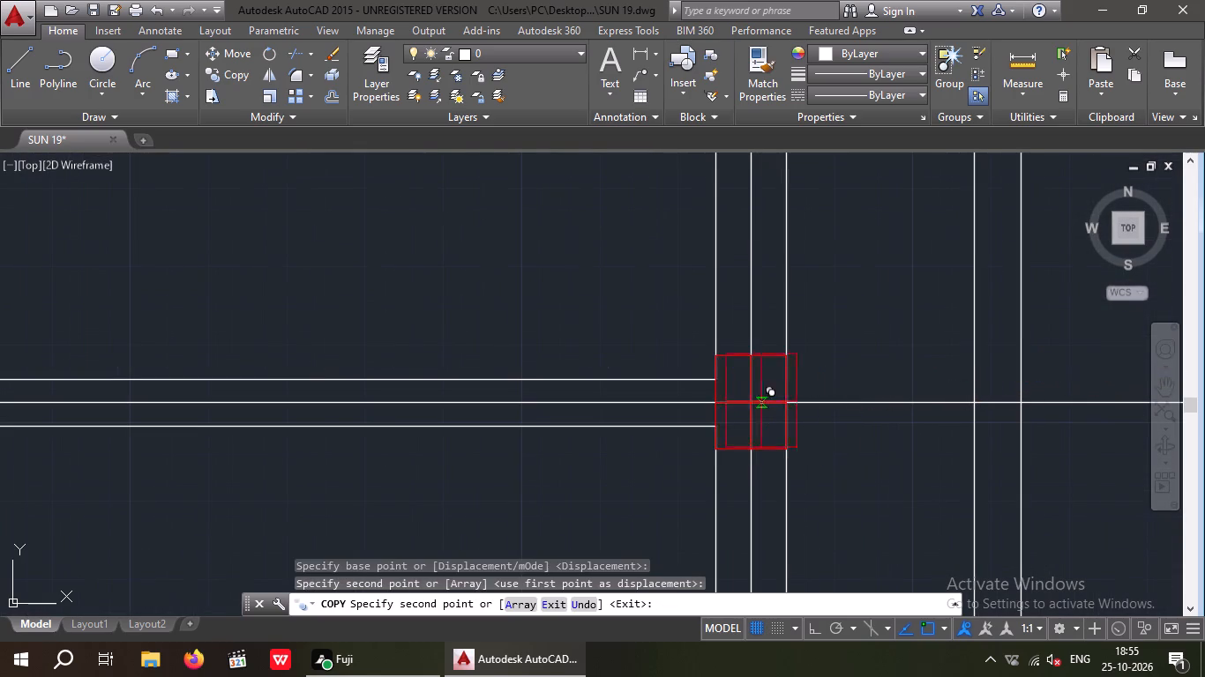
{"action": "scroll", "coordinate": [776, 377], "scroll_direction": "down", "scroll_amount": 3}
{"action": "scroll", "coordinate": [964, 414], "scroll_direction": "down", "scroll_amount": 2}
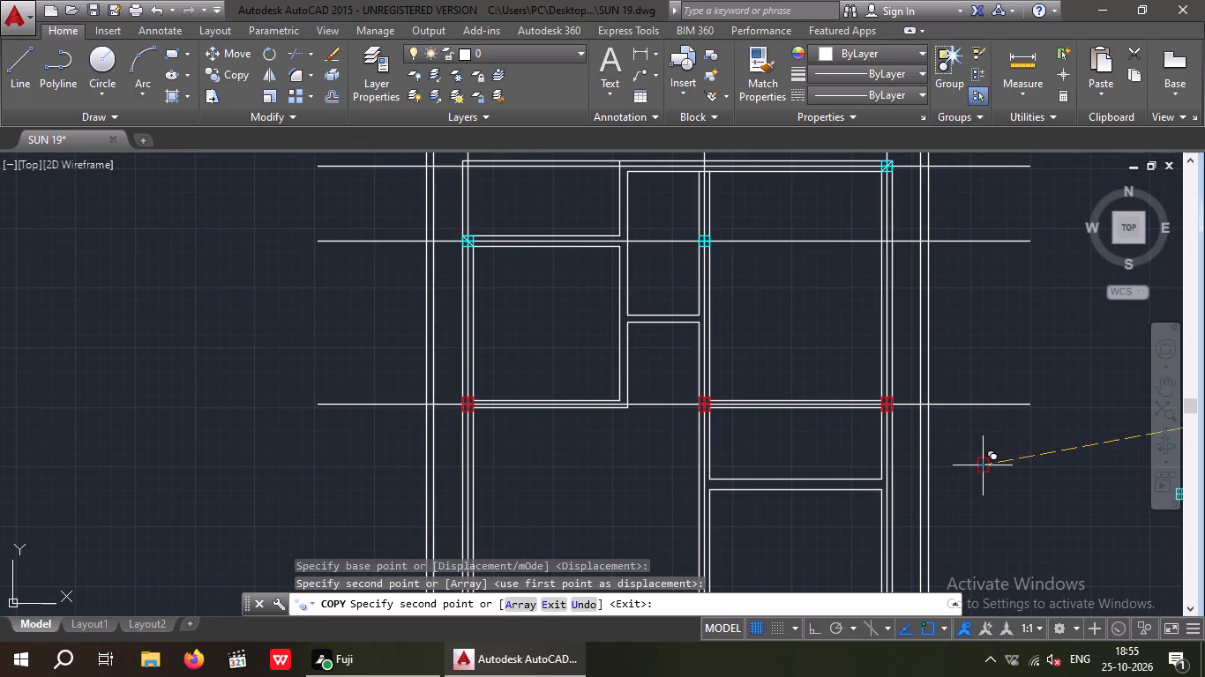
{"action": "key", "text": "Escape"}
{"action": "key", "text": "Escape"}
Examine the unfurnished plan's column positions from the north wall down to the staircase for cyan squares needing replacement.
{"action": "middle_click_drag", "start_coordinate": [1002, 459], "coordinate": [905, 443]}
{"action": "scroll", "coordinate": [927, 402], "scroll_direction": "down", "scroll_amount": 1}
{"action": "middle_click_drag", "start_coordinate": [927, 403], "coordinate": [919, 425]}
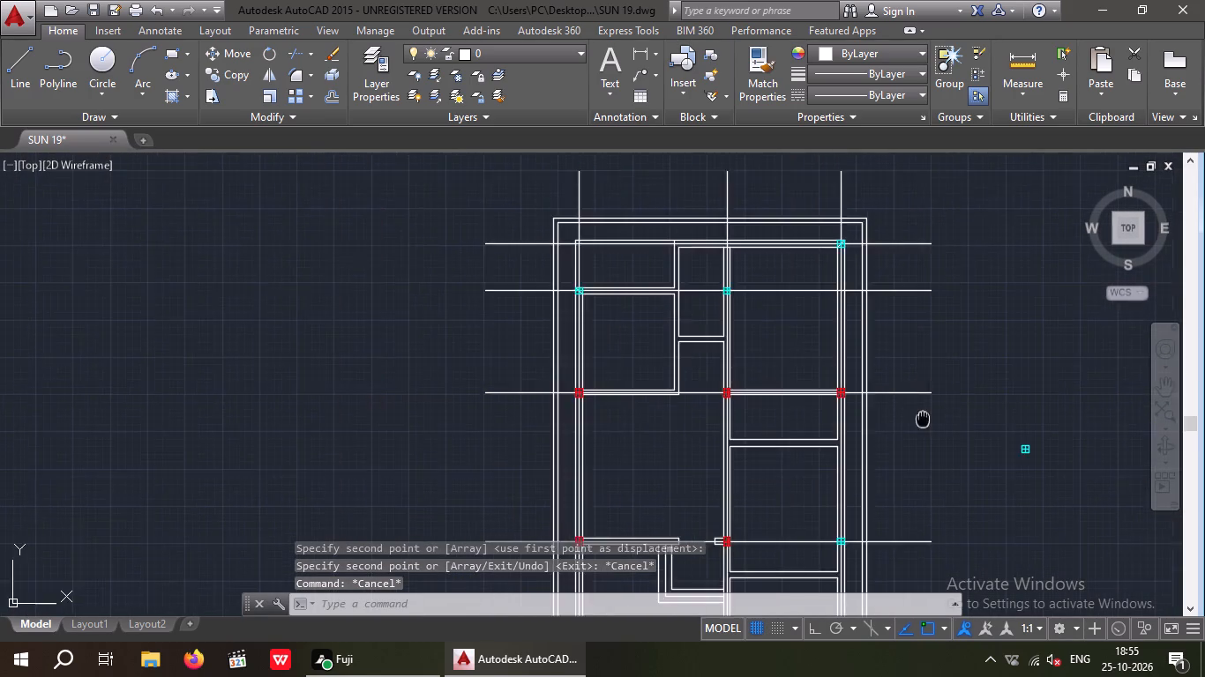
{"action": "middle_click_drag", "start_coordinate": [919, 425], "coordinate": [874, 476]}
{"action": "middle_click_drag", "start_coordinate": [849, 428], "coordinate": [805, 371]}
{"action": "middle_click_drag", "start_coordinate": [840, 483], "coordinate": [793, 419]}
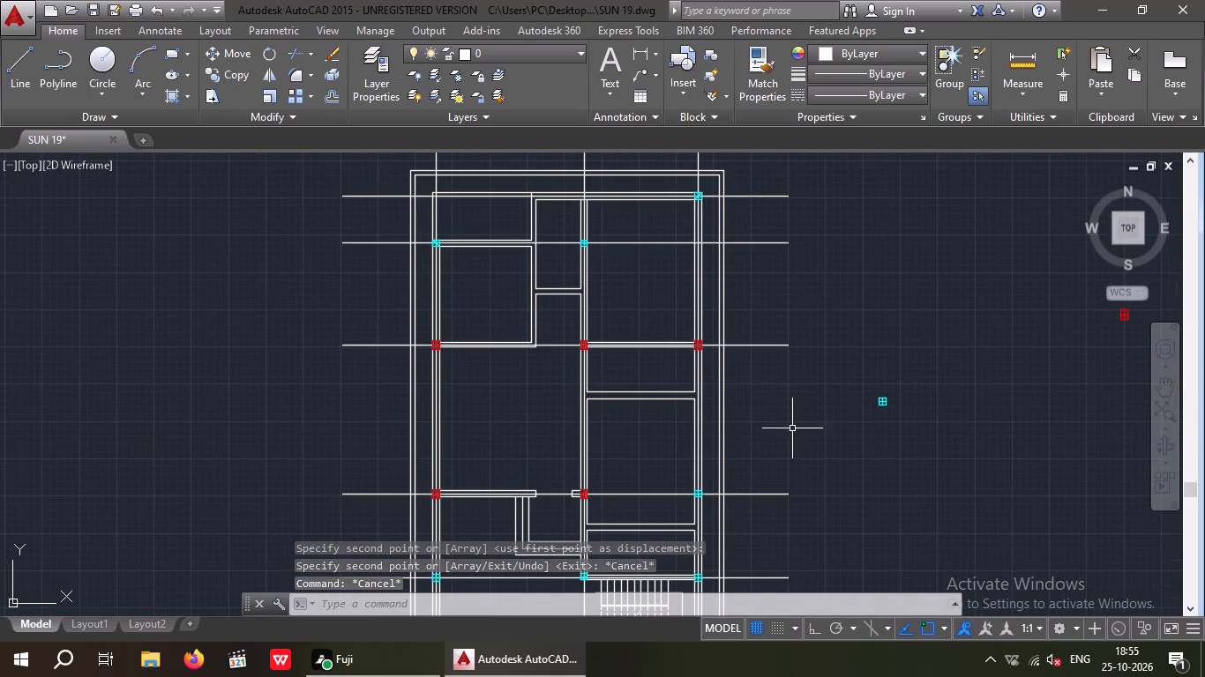
{"action": "middle_click_drag", "start_coordinate": [781, 441], "coordinate": [772, 375]}
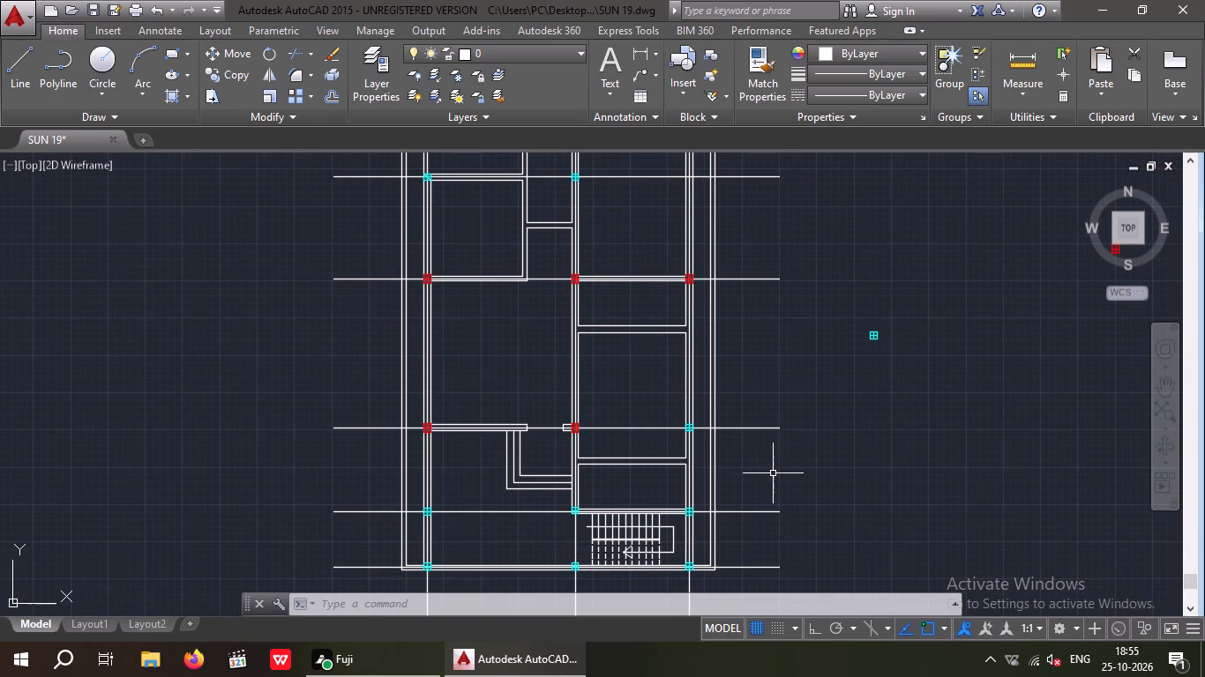
{"action": "middle_click_drag", "start_coordinate": [767, 495], "coordinate": [767, 501]}
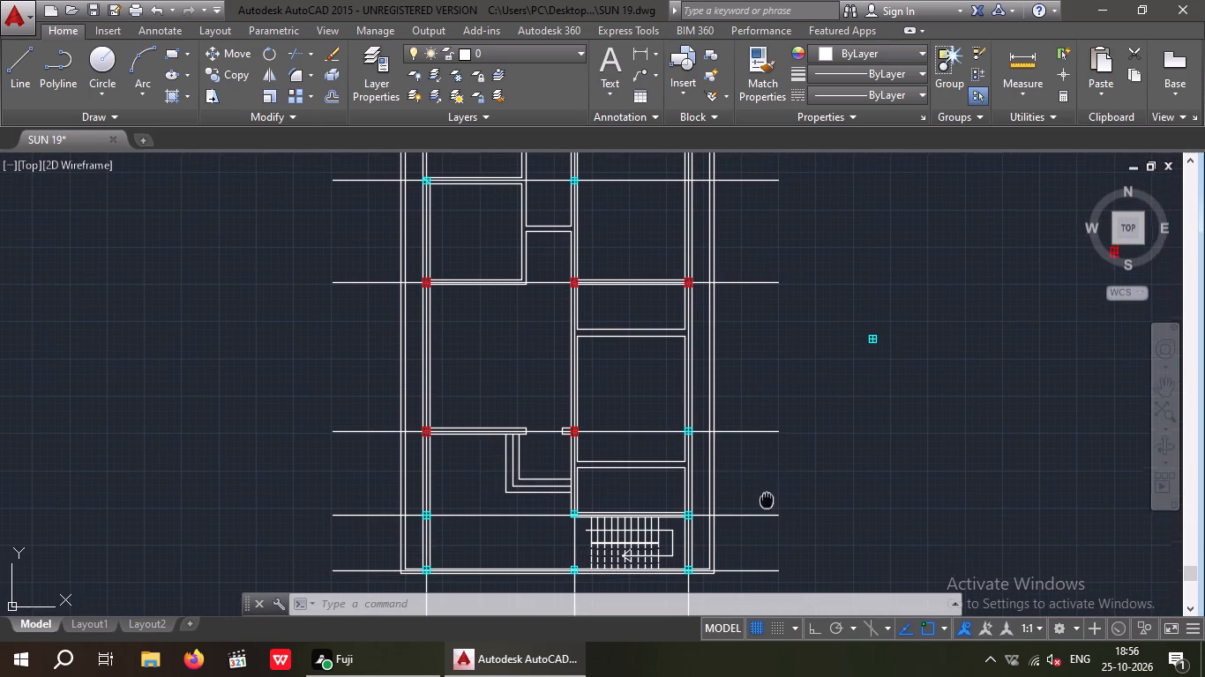
{"action": "middle_click_drag", "start_coordinate": [767, 501], "coordinate": [751, 582]}
{"action": "middle_click_drag", "start_coordinate": [750, 545], "coordinate": [750, 480]}
{"action": "middle_click_drag", "start_coordinate": [764, 493], "coordinate": [760, 445]}
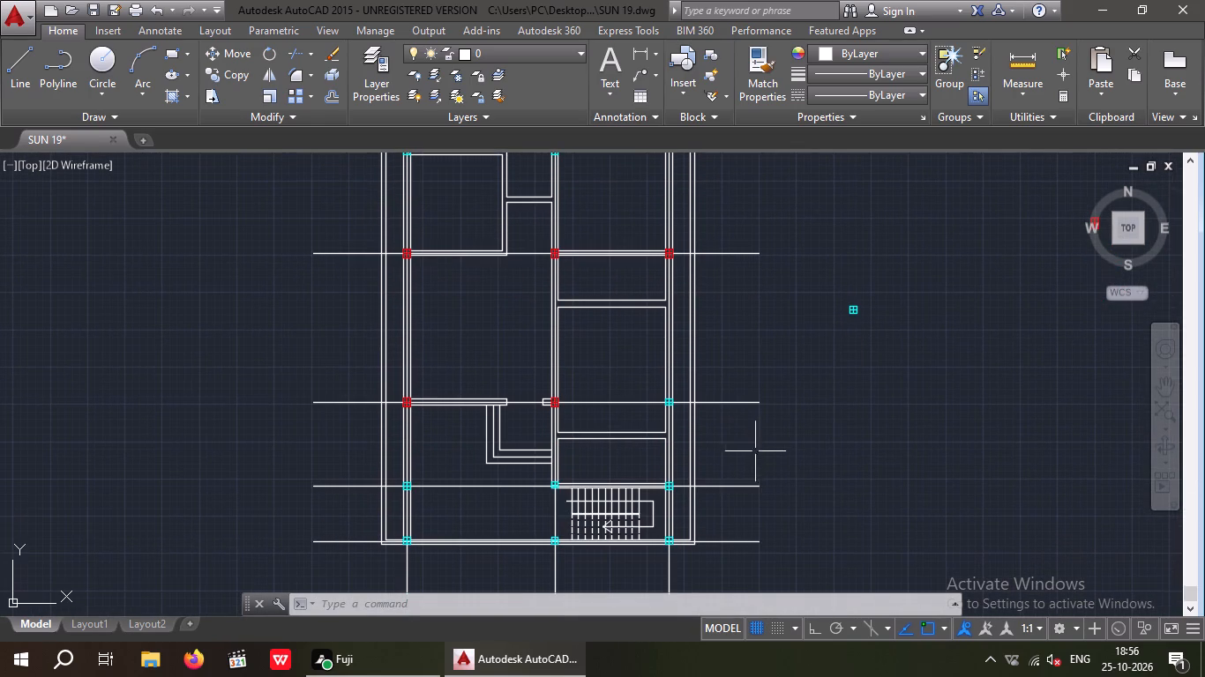
Erase the cyan square column and its cross lines where the east wall's centre line crosses the fourth horizontal centre line.
{"action": "scroll", "coordinate": [671, 401], "scroll_direction": "up", "scroll_amount": 4}
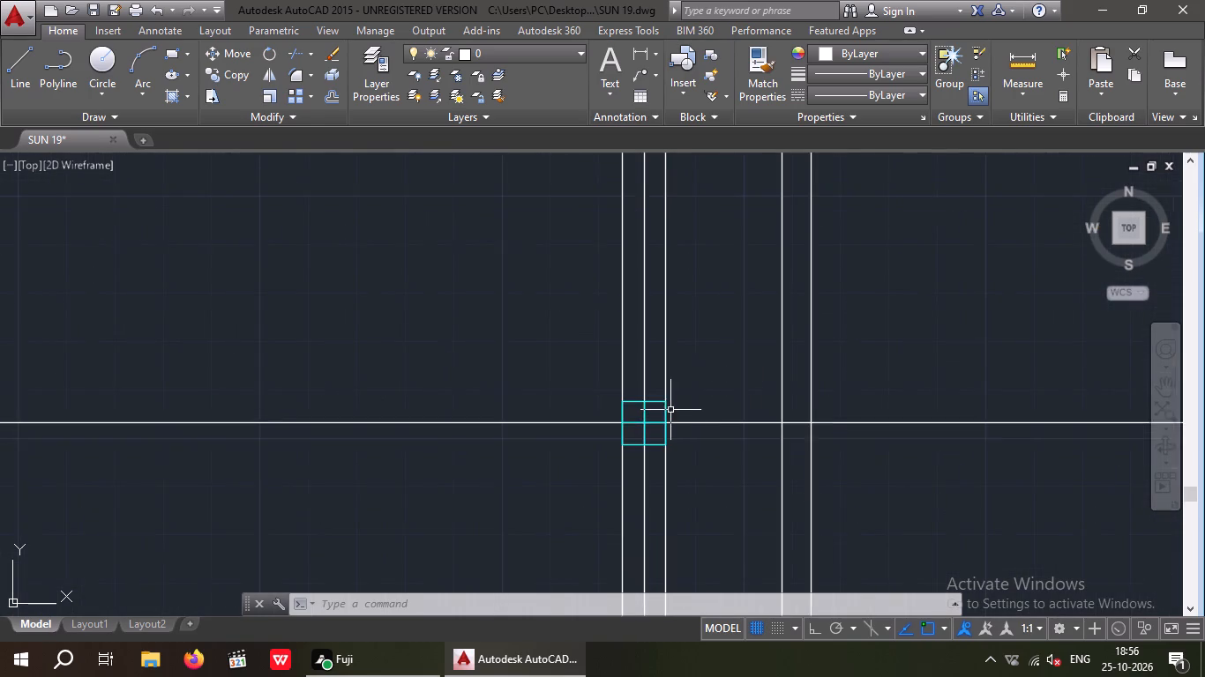
{"action": "scroll", "coordinate": [669, 410], "scroll_direction": "up", "scroll_amount": 2}
{"action": "scroll", "coordinate": [669, 412], "scroll_direction": "down", "scroll_amount": 8}
{"action": "scroll", "coordinate": [667, 420], "scroll_direction": "up", "scroll_amount": 3}
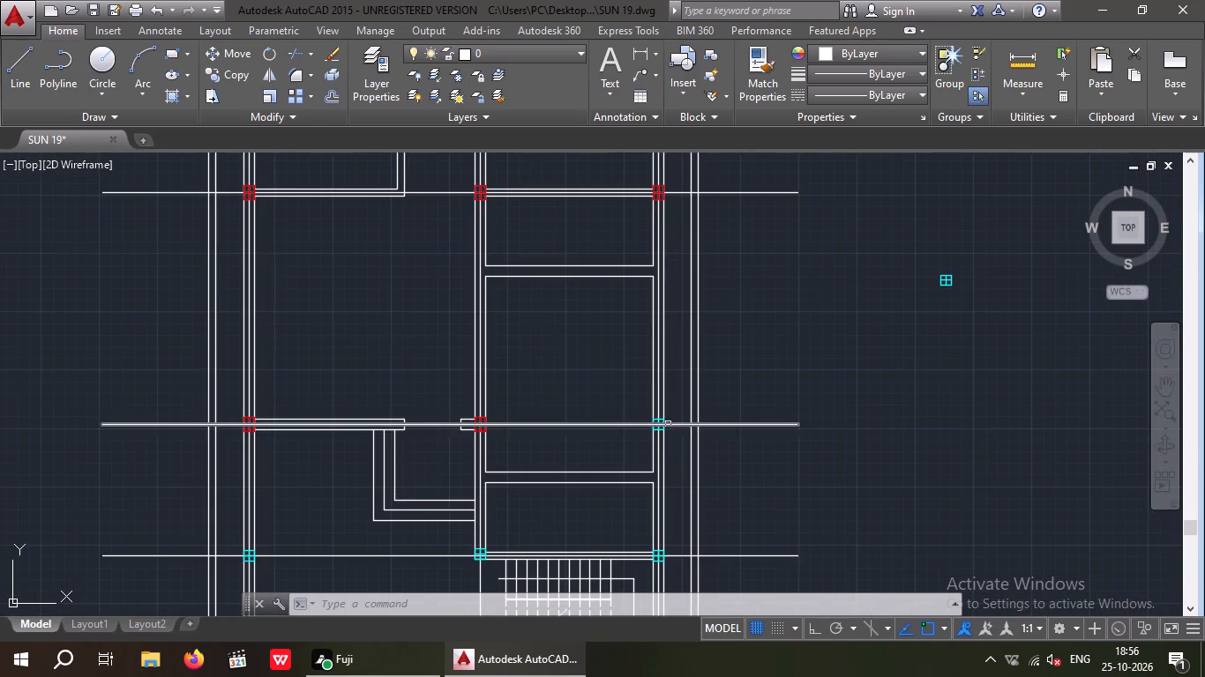
{"action": "scroll", "coordinate": [660, 420], "scroll_direction": "up", "scroll_amount": 7}
{"action": "left_click_drag", "start_coordinate": [662, 447], "coordinate": [646, 410]}
{"action": "left_click", "coordinate": [647, 363]}
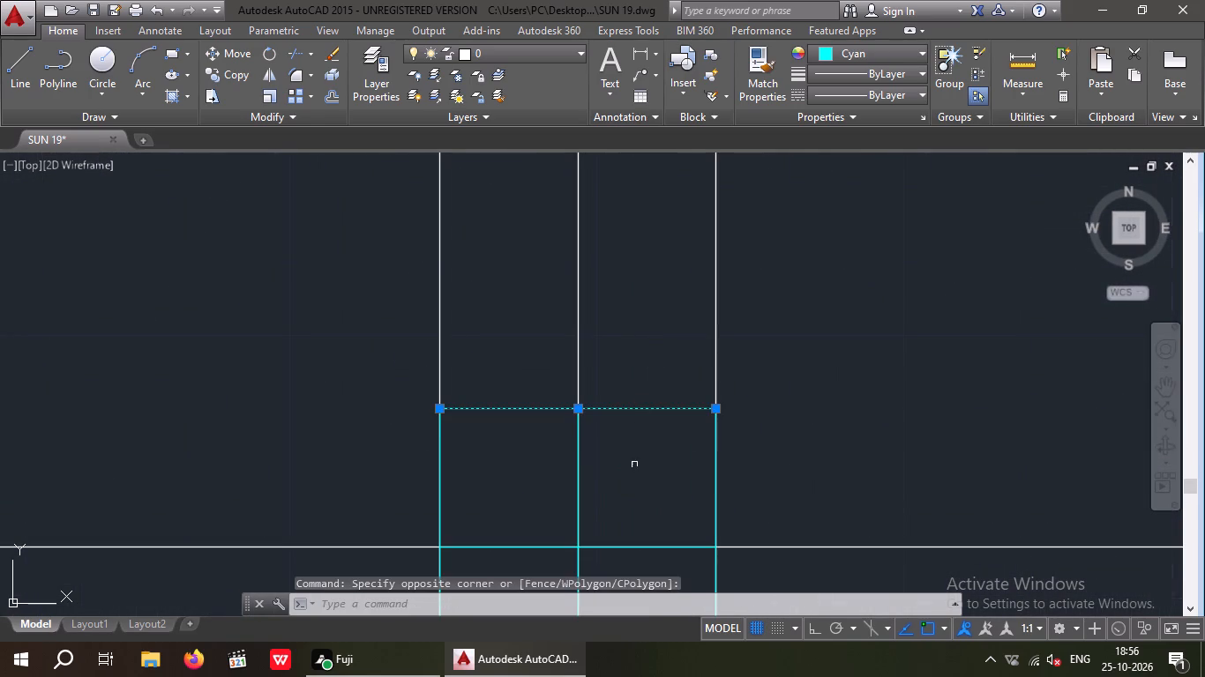
{"action": "scroll", "coordinate": [627, 441], "scroll_direction": "down", "scroll_amount": 2}
{"action": "scroll", "coordinate": [658, 456], "scroll_direction": "up", "scroll_amount": 2}
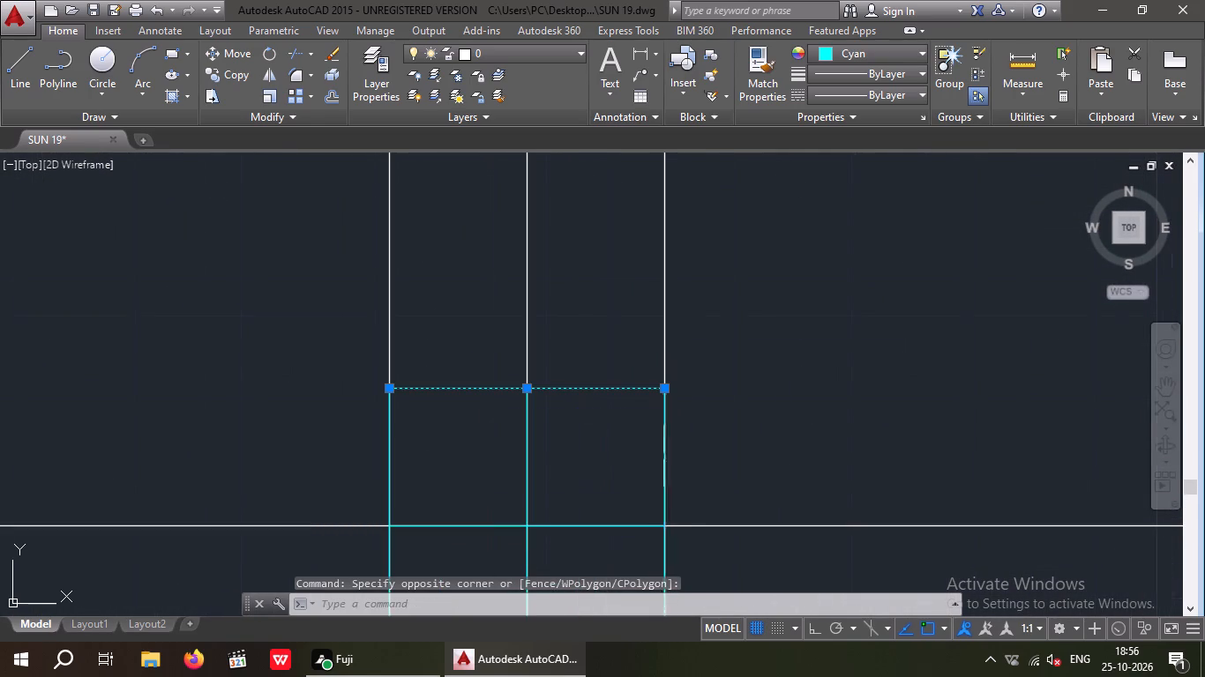
{"action": "left_click", "coordinate": [663, 457]}
{"action": "left_click", "coordinate": [524, 463]}
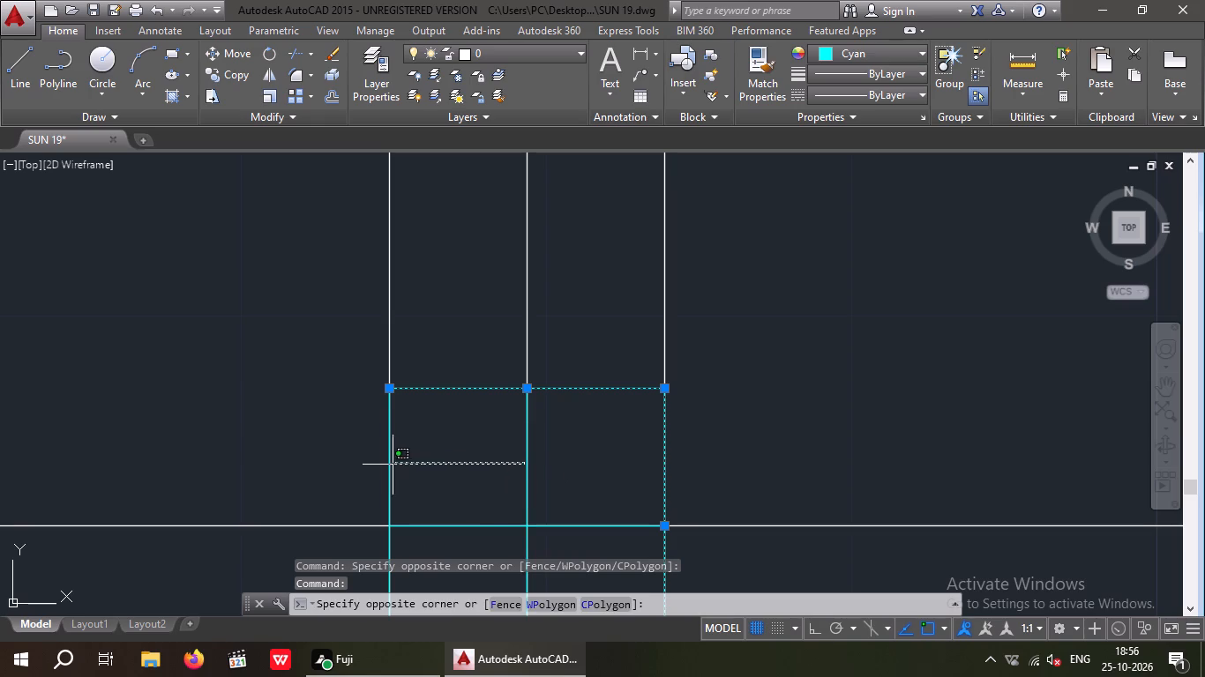
{"action": "left_click", "coordinate": [480, 477]}
{"action": "left_click", "coordinate": [527, 474]}
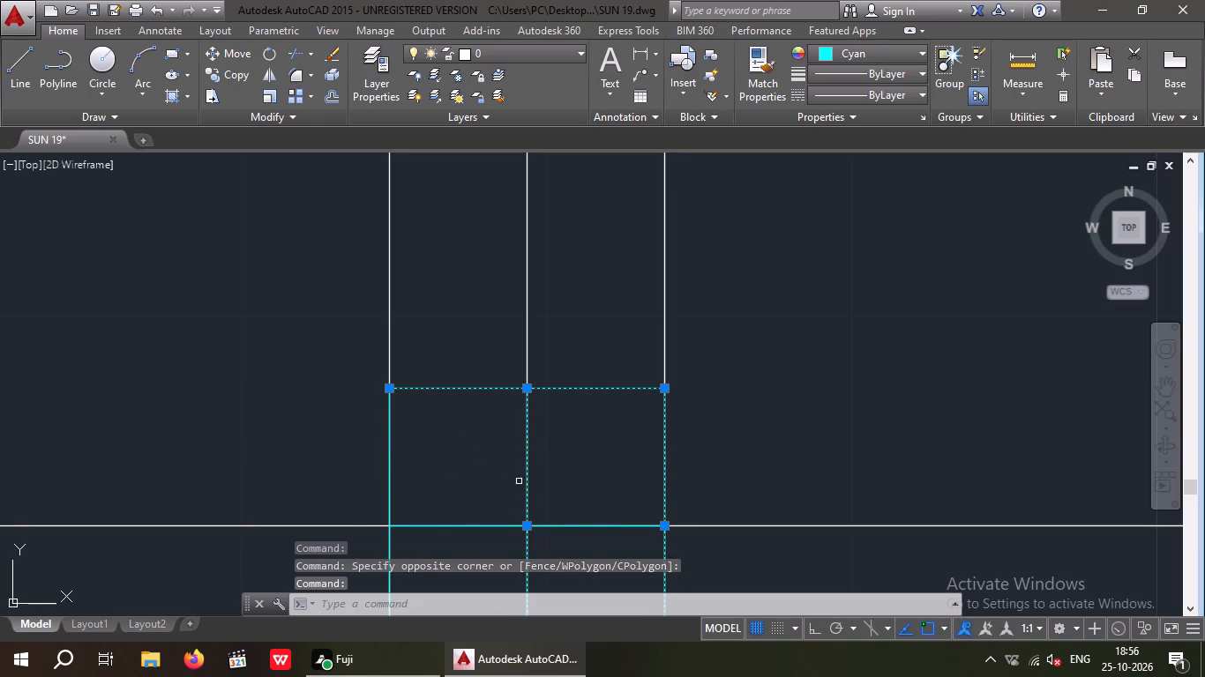
{"action": "left_click_drag", "start_coordinate": [388, 480], "coordinate": [397, 482]}
{"action": "middle_click_drag", "start_coordinate": [445, 477], "coordinate": [497, 331]}
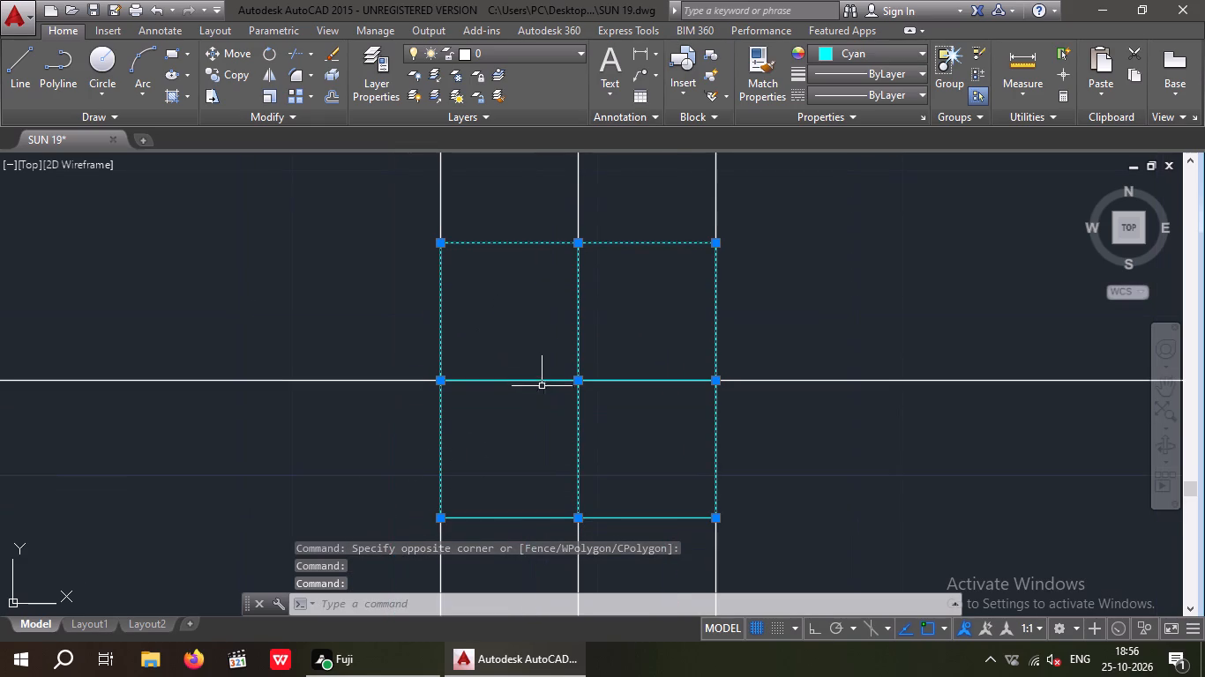
{"action": "left_click", "coordinate": [521, 382]}
{"action": "left_click_drag", "start_coordinate": [524, 549], "coordinate": [514, 525]}
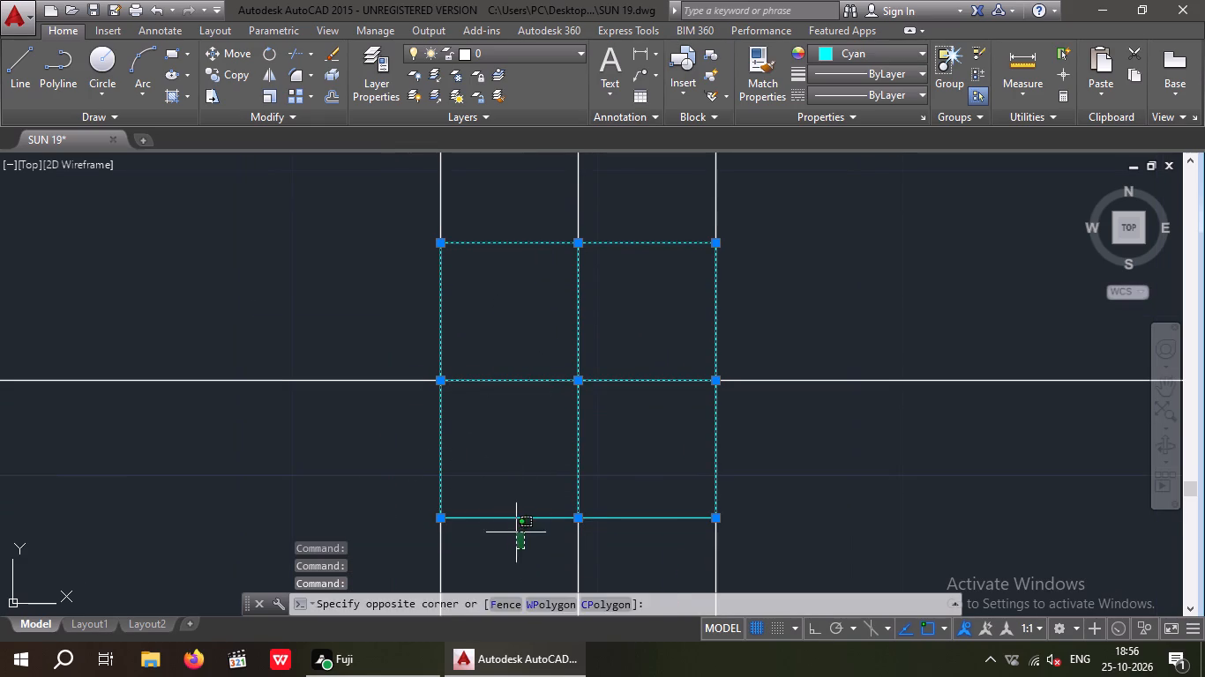
{"action": "left_click_drag", "start_coordinate": [514, 525], "coordinate": [512, 510]}
{"action": "left_click", "coordinate": [513, 476]}
{"action": "key", "text": "Delete"}
Copy the red rectangle by its centre to a spot just southwest of it and to the east wall's crossing with the fourth horizontal centre line.
{"action": "scroll", "coordinate": [522, 470], "scroll_direction": "down", "scroll_amount": 4}
{"action": "scroll", "coordinate": [619, 424], "scroll_direction": "down", "scroll_amount": 4}
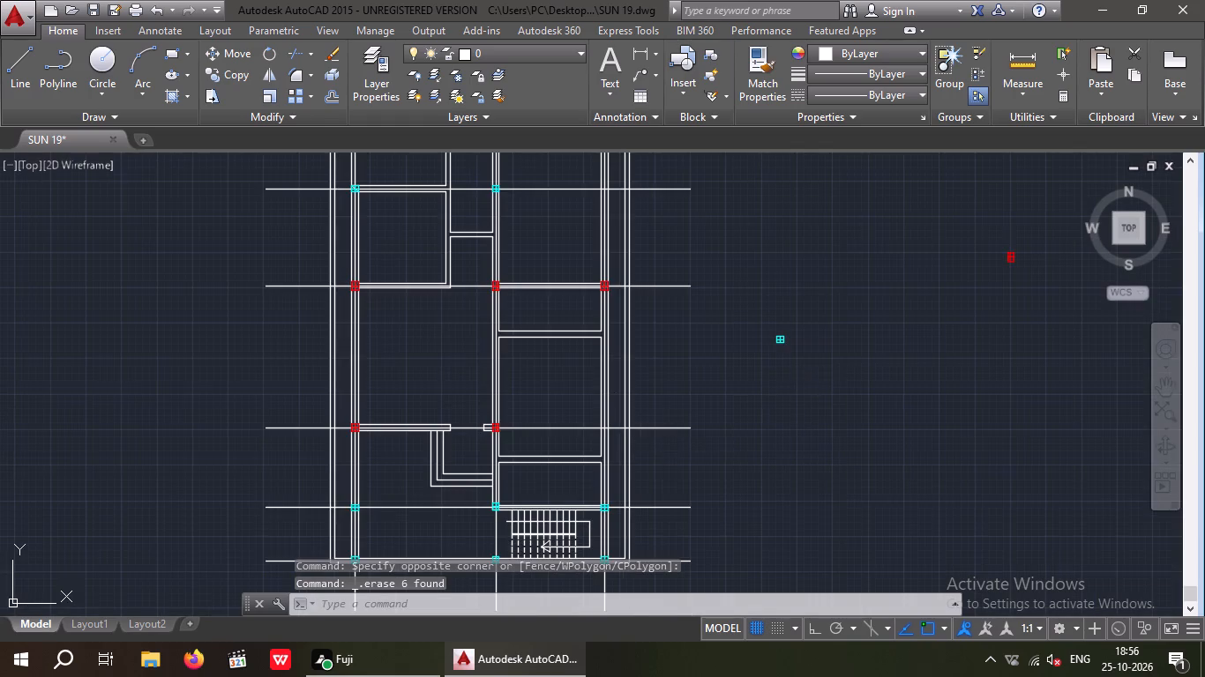
{"action": "middle_click_drag", "start_coordinate": [826, 380], "coordinate": [774, 426]}
{"action": "left_click_drag", "start_coordinate": [1001, 256], "coordinate": [942, 338]}
{"action": "left_click", "coordinate": [916, 352]}
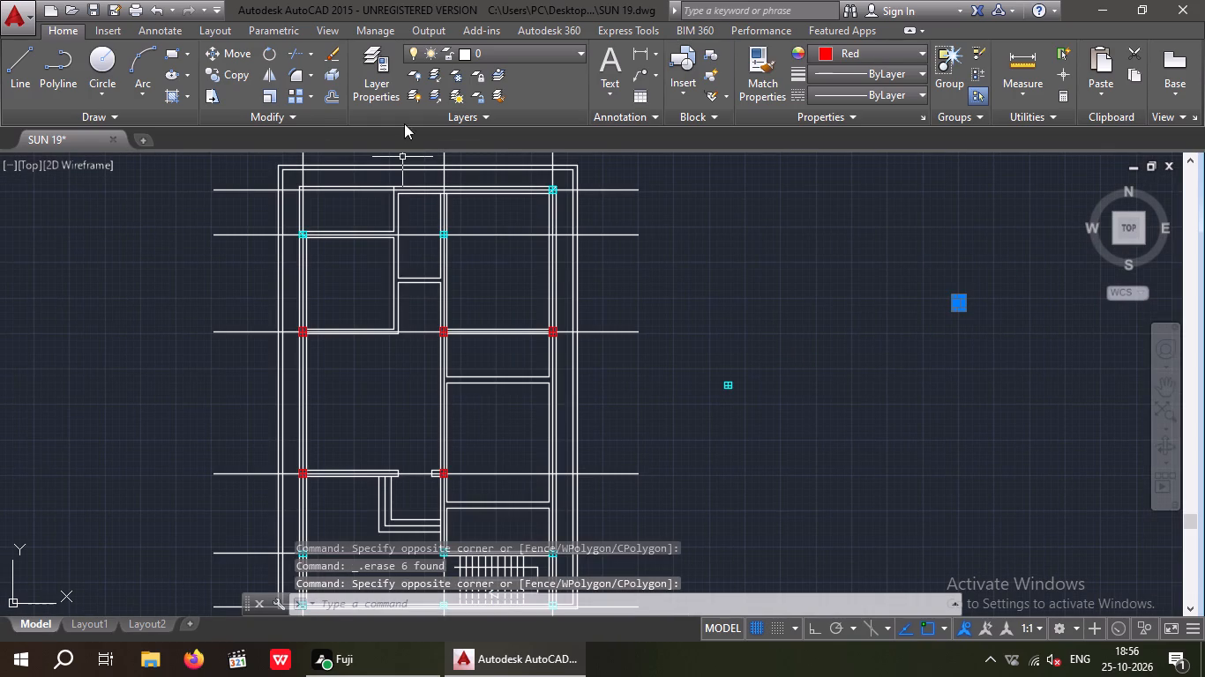
{"action": "left_click", "coordinate": [231, 73]}
{"action": "scroll", "coordinate": [977, 313], "scroll_direction": "up", "scroll_amount": 5}
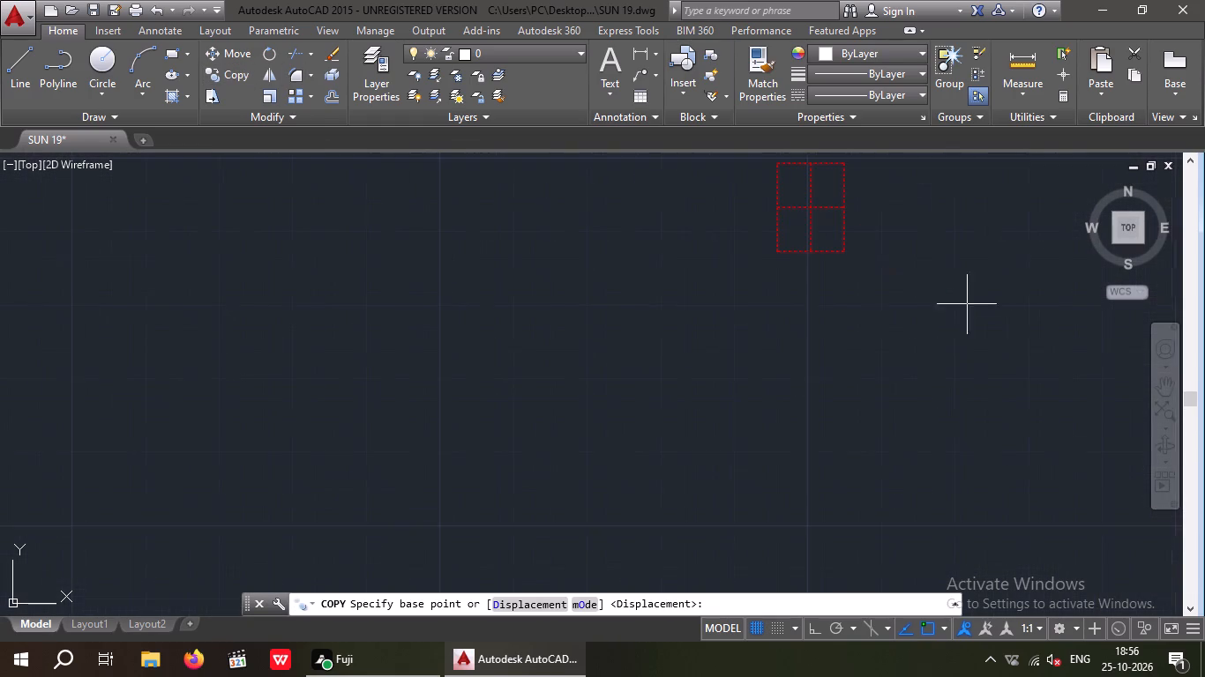
{"action": "left_click", "coordinate": [812, 203]}
{"action": "scroll", "coordinate": [812, 278], "scroll_direction": "down", "scroll_amount": 3}
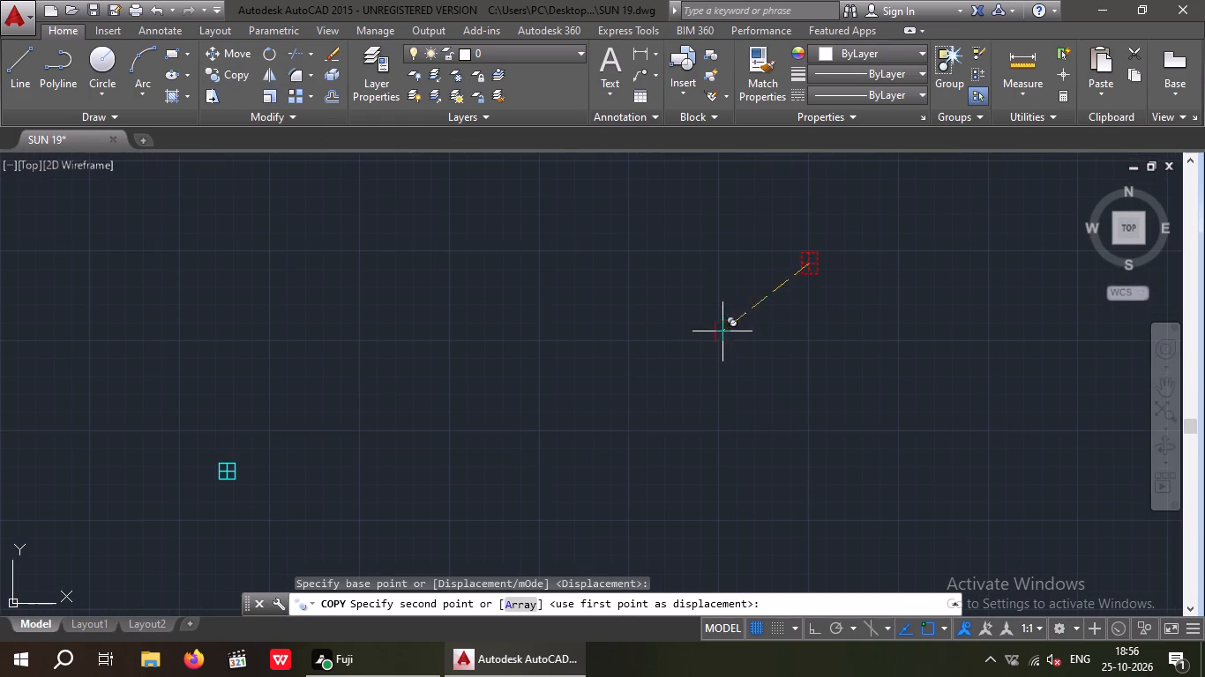
{"action": "left_click", "coordinate": [739, 320]}
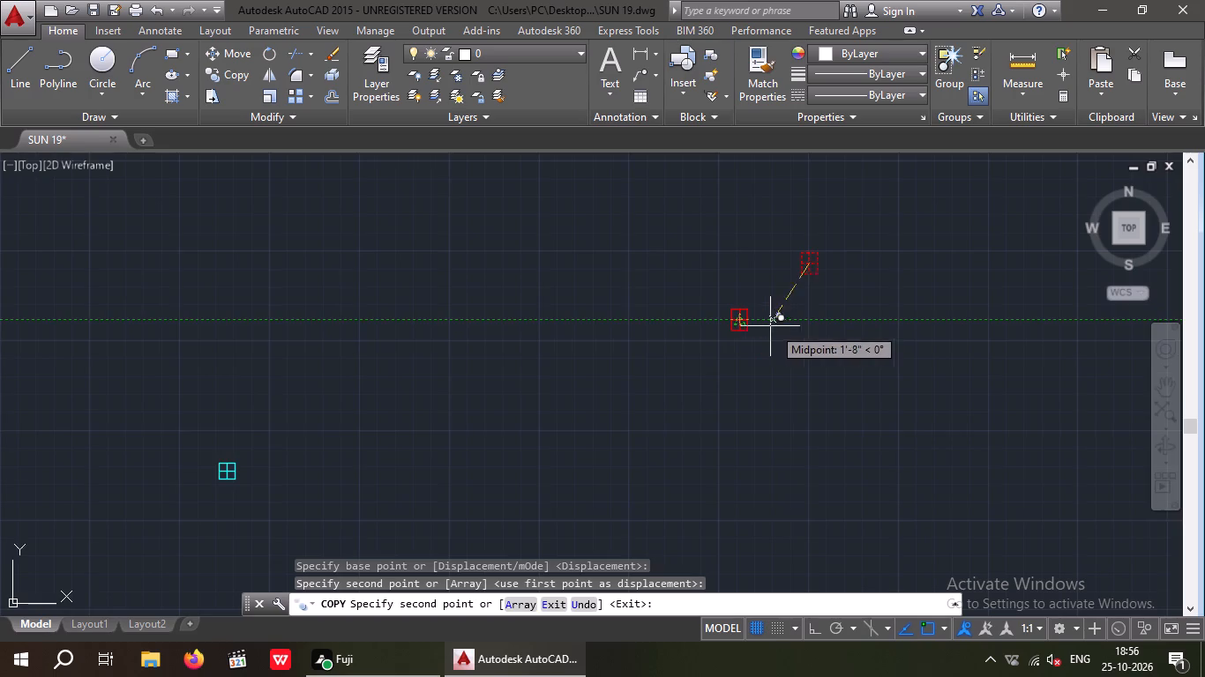
{"action": "scroll", "coordinate": [769, 317], "scroll_direction": "up", "scroll_amount": 7}
{"action": "scroll", "coordinate": [767, 331], "scroll_direction": "down", "scroll_amount": 11}
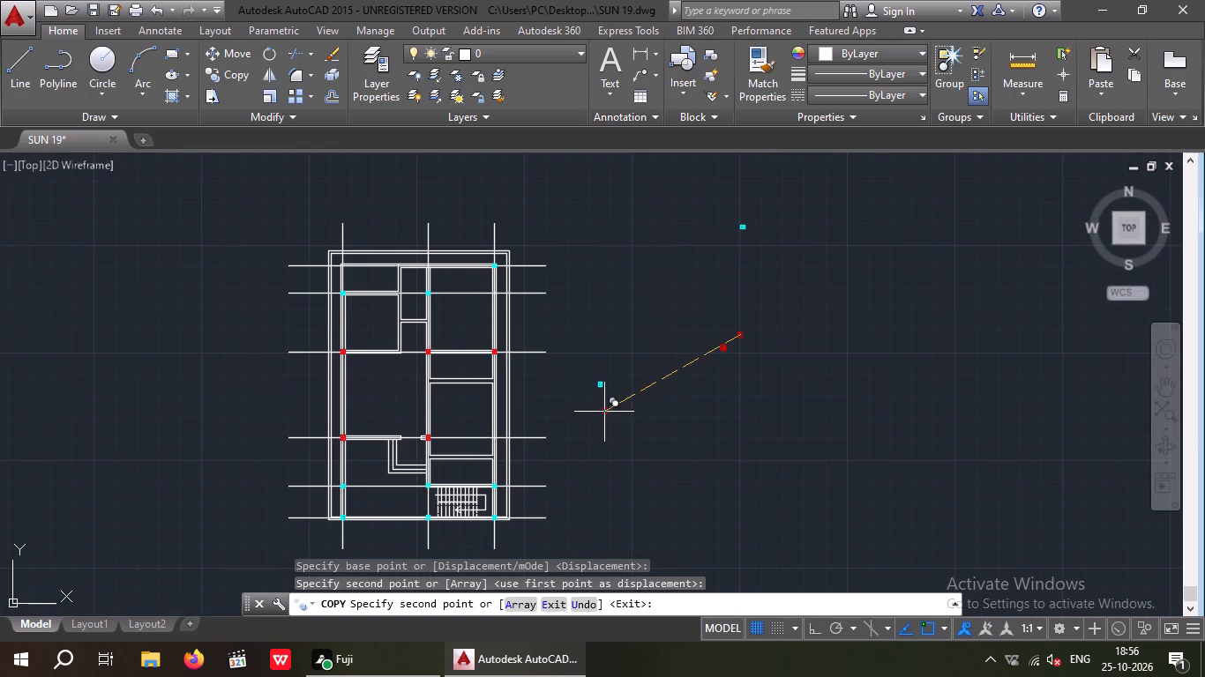
{"action": "scroll", "coordinate": [490, 444], "scroll_direction": "up", "scroll_amount": 6}
{"action": "left_click", "coordinate": [504, 391]}
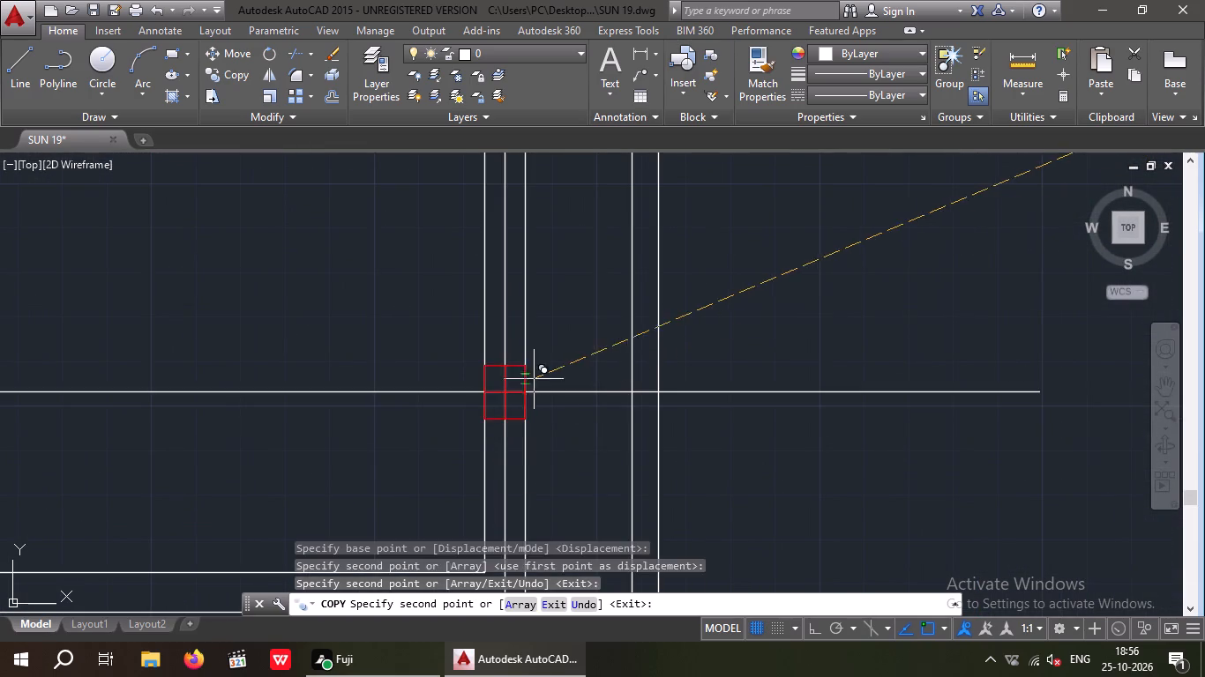
{"action": "scroll", "coordinate": [550, 381], "scroll_direction": "down", "scroll_amount": 3}
{"action": "key", "text": "Escape"}
Erase the cyan square column and its cross lines at the unfurnished plan's northeast wall corner.
{"action": "scroll", "coordinate": [690, 401], "scroll_direction": "down", "scroll_amount": 1}
{"action": "middle_click_drag", "start_coordinate": [690, 443], "coordinate": [691, 433]}
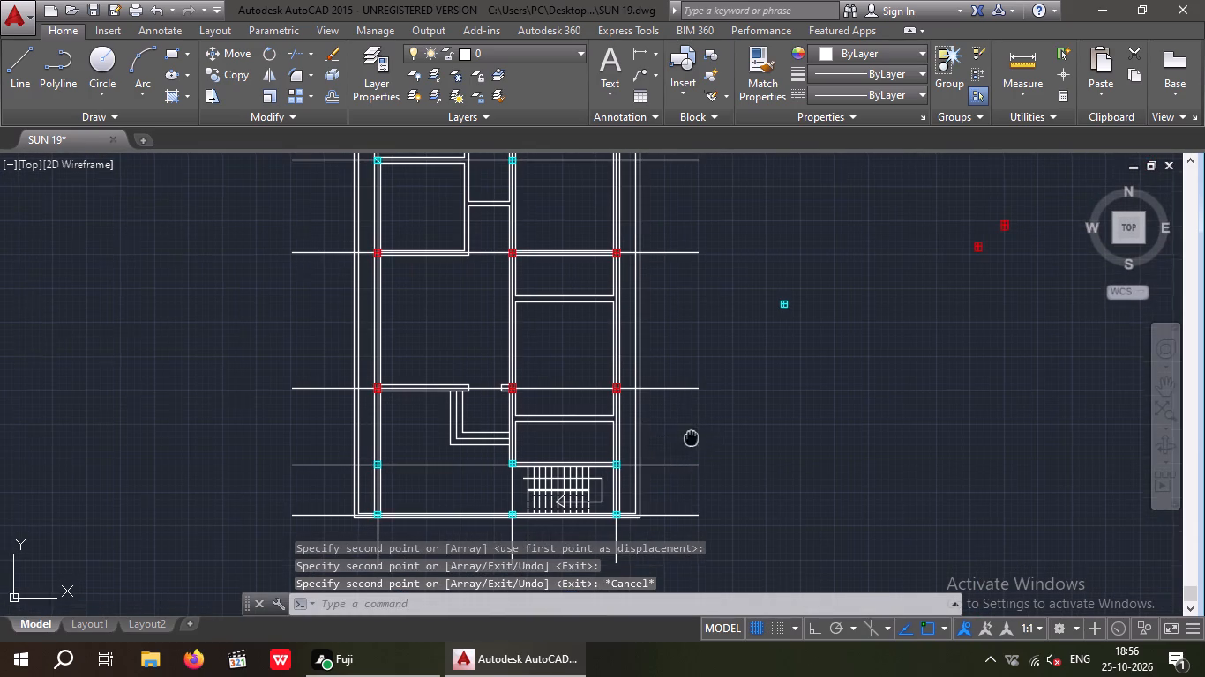
{"action": "middle_click_drag", "start_coordinate": [691, 433], "coordinate": [688, 413]}
{"action": "middle_click_drag", "start_coordinate": [664, 475], "coordinate": [662, 507]}
{"action": "middle_click_drag", "start_coordinate": [697, 429], "coordinate": [692, 524]}
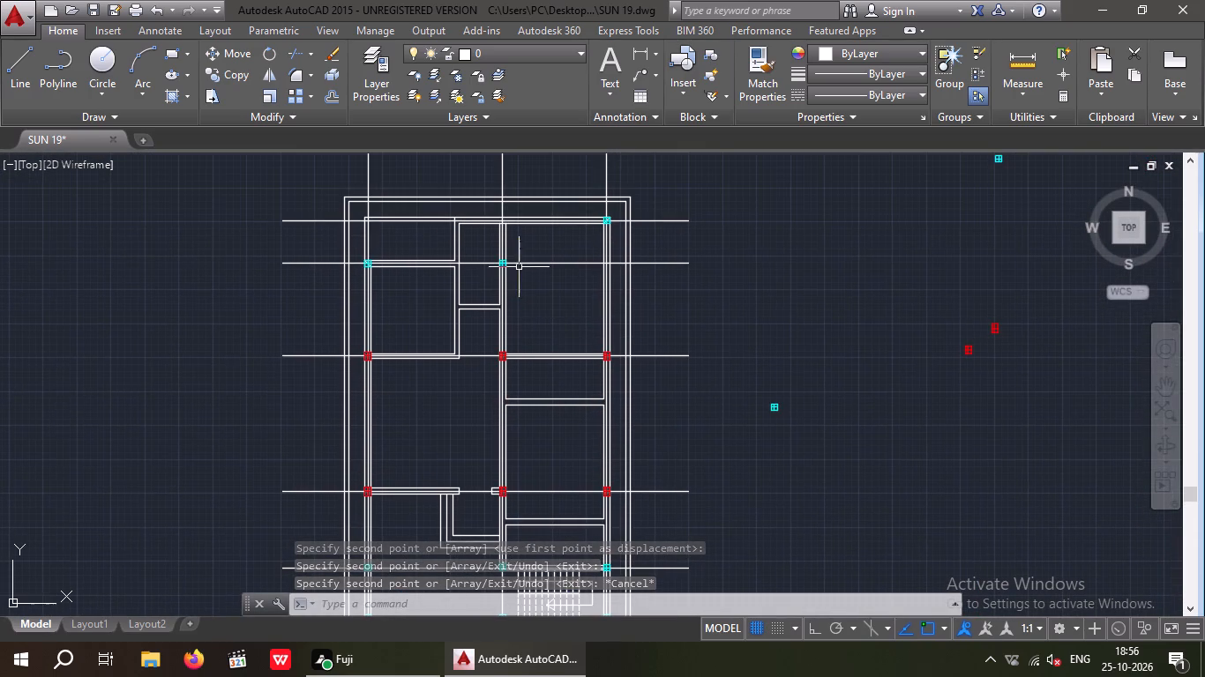
{"action": "scroll", "coordinate": [603, 213], "scroll_direction": "up", "scroll_amount": 5}
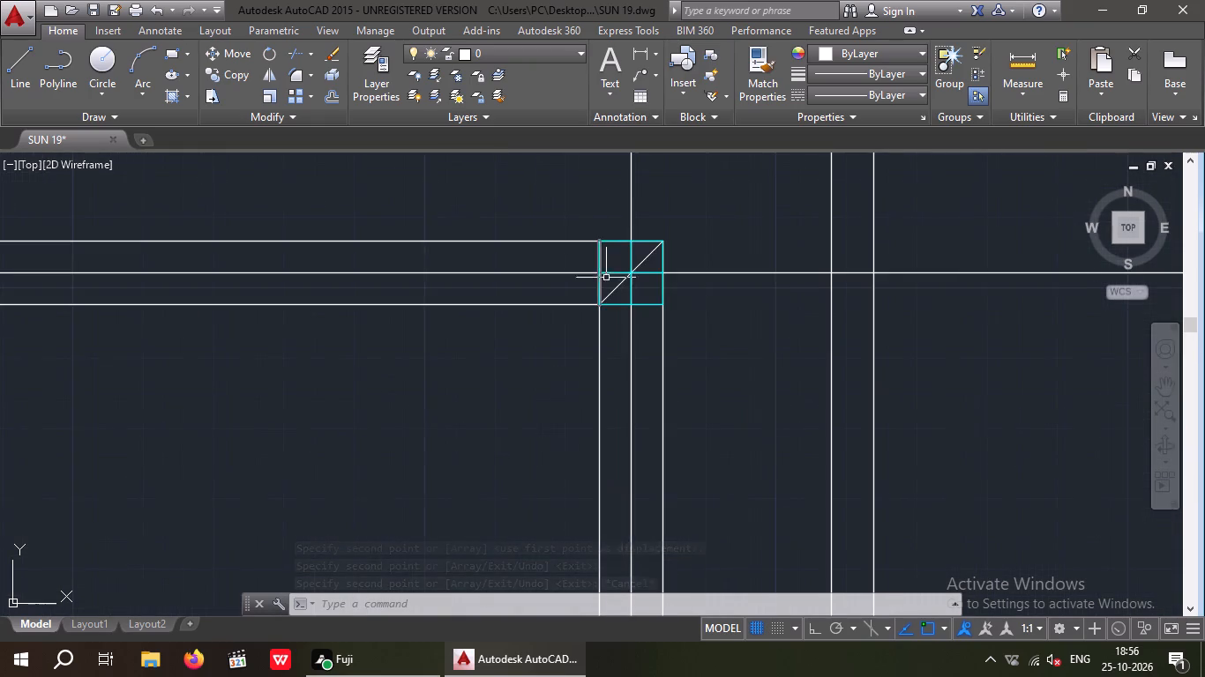
{"action": "scroll", "coordinate": [609, 281], "scroll_direction": "up", "scroll_amount": 3}
{"action": "left_click_drag", "start_coordinate": [644, 407], "coordinate": [637, 371]}
{"action": "left_click", "coordinate": [639, 353]}
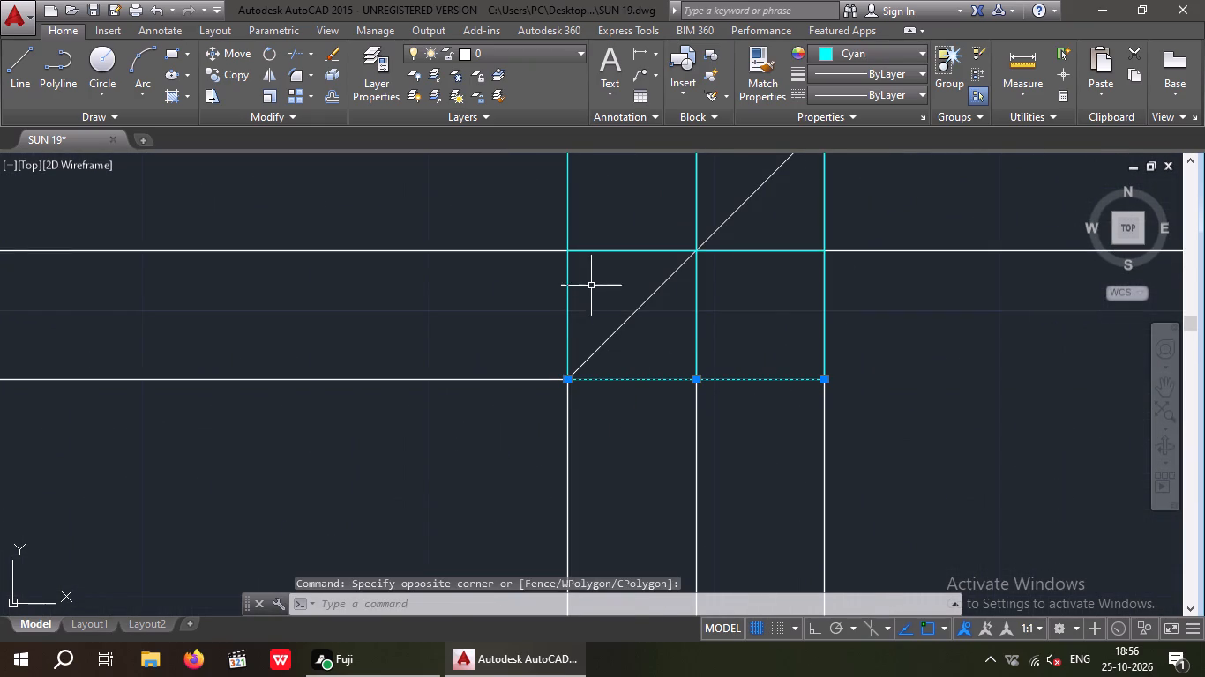
{"action": "left_click_drag", "start_coordinate": [591, 285], "coordinate": [548, 309]}
{"action": "left_click_drag", "start_coordinate": [544, 309], "coordinate": [553, 310]}
{"action": "left_click", "coordinate": [694, 331]}
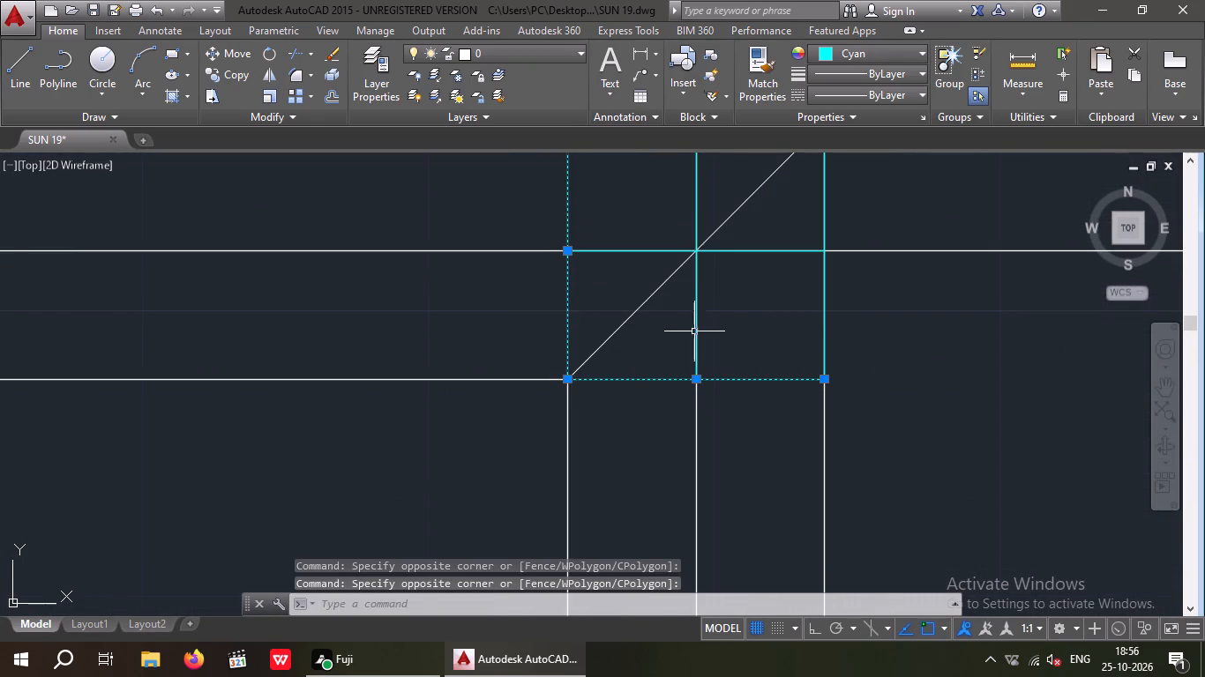
{"action": "left_click", "coordinate": [768, 249]}
{"action": "left_click_drag", "start_coordinate": [825, 277], "coordinate": [819, 285]}
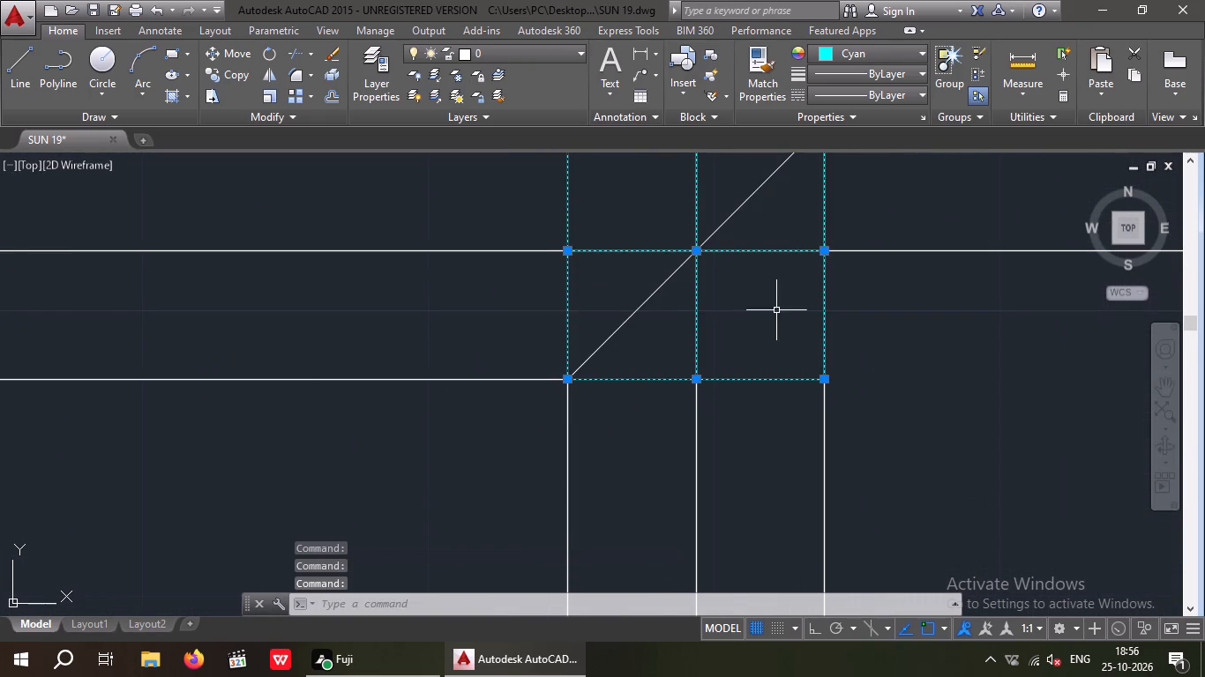
{"action": "middle_click_drag", "start_coordinate": [780, 321], "coordinate": [786, 494]}
{"action": "left_click", "coordinate": [645, 294]}
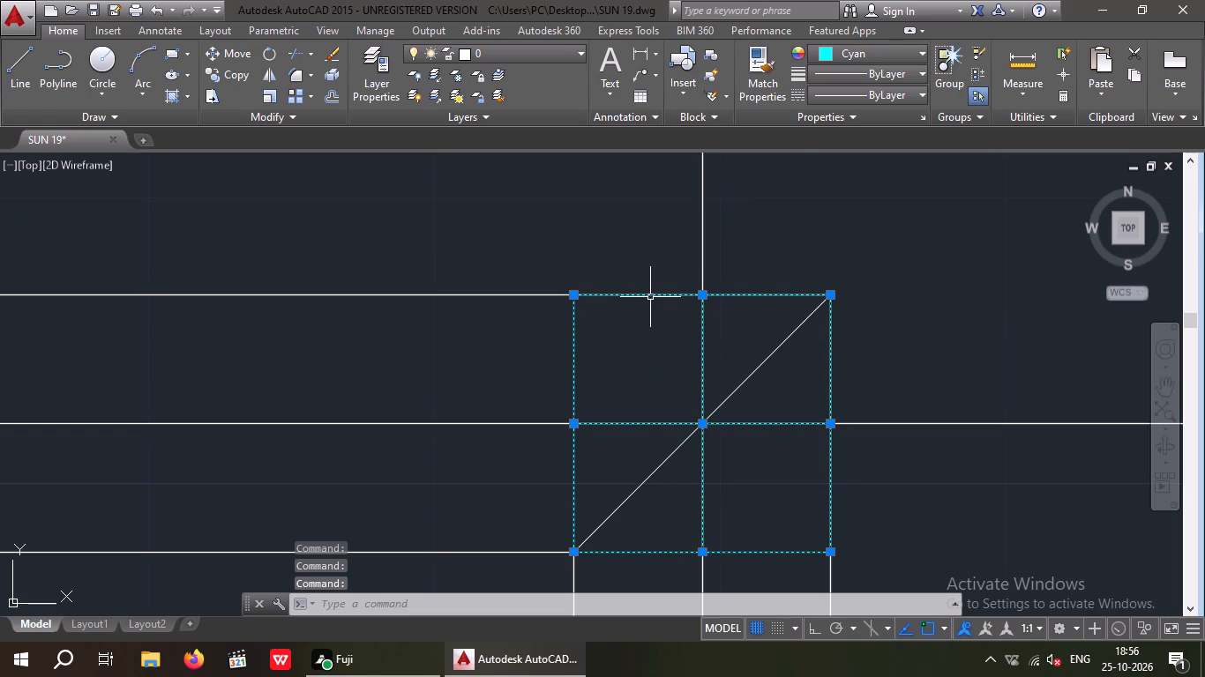
{"action": "key", "text": "Delete"}
Move the southwestern spare red rectangle by its centre to a spot just southeast of the plan's northeast wall corner.
{"action": "scroll", "coordinate": [679, 257], "scroll_direction": "down", "scroll_amount": 8}
{"action": "middle_click_drag", "start_coordinate": [702, 300], "coordinate": [423, 307]}
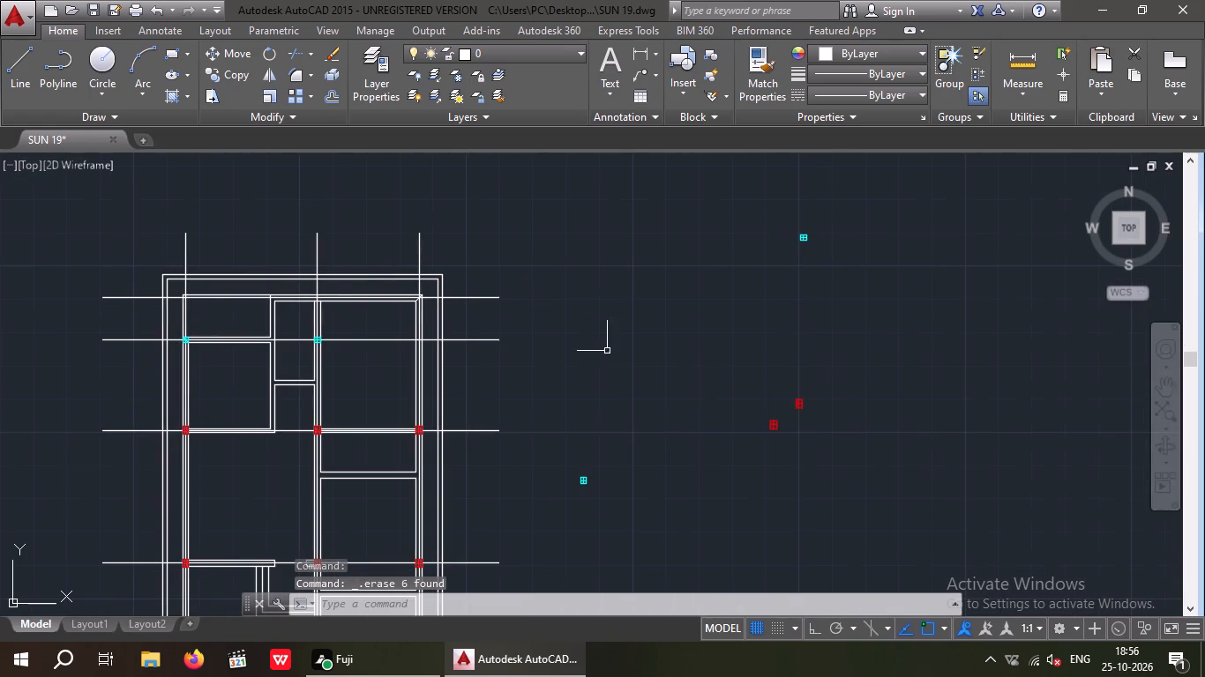
{"action": "scroll", "coordinate": [791, 433], "scroll_direction": "up", "scroll_amount": 3}
{"action": "left_click_drag", "start_coordinate": [791, 458], "coordinate": [754, 418]}
{"action": "left_click", "coordinate": [673, 357]}
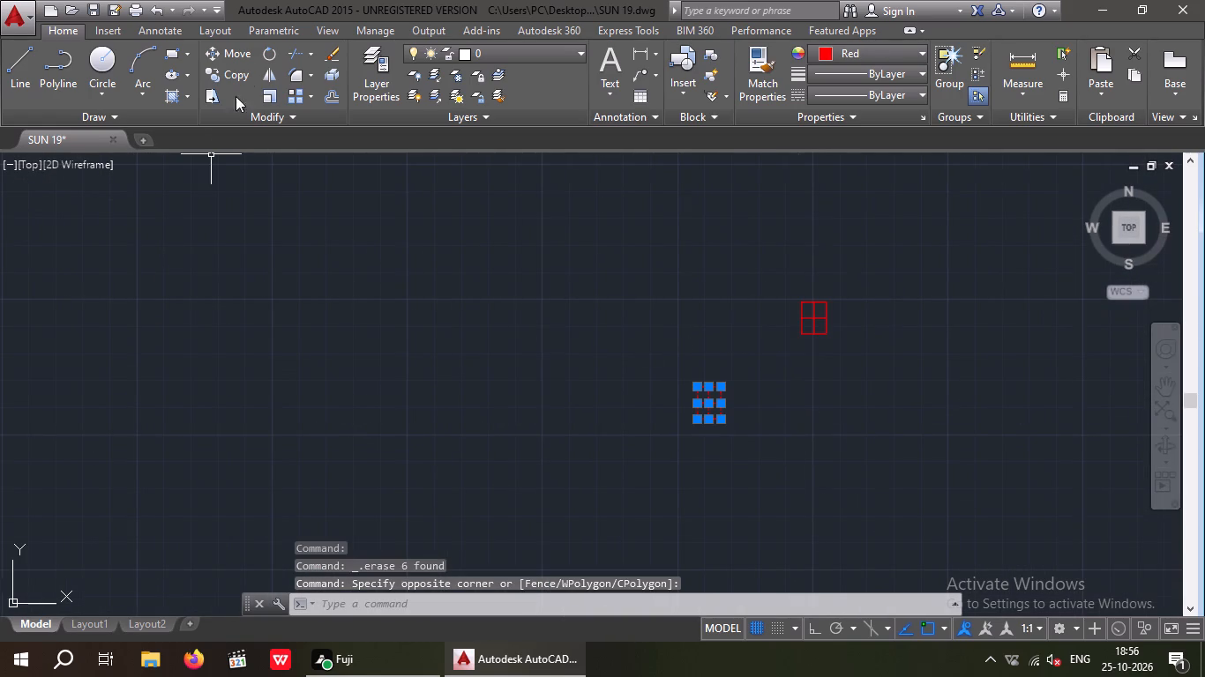
{"action": "left_click", "coordinate": [240, 51]}
{"action": "scroll", "coordinate": [719, 405], "scroll_direction": "up", "scroll_amount": 2}
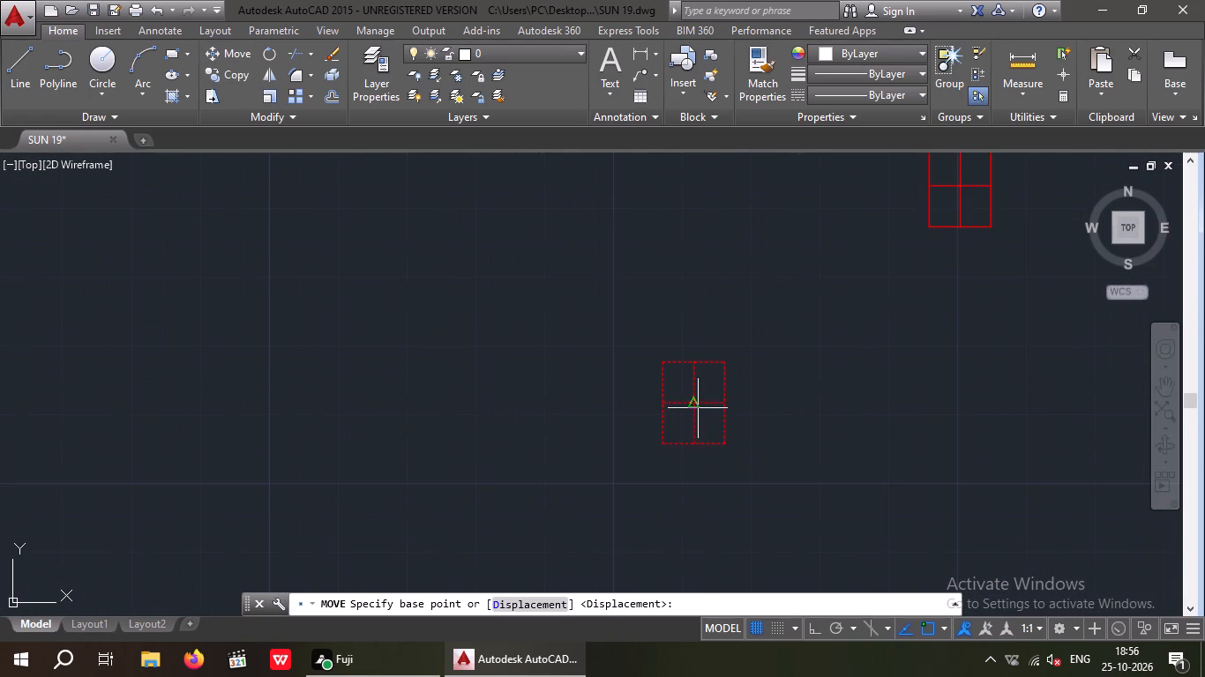
{"action": "left_click", "coordinate": [696, 402]}
{"action": "scroll", "coordinate": [662, 400], "scroll_direction": "down", "scroll_amount": 4}
{"action": "middle_click_drag", "start_coordinate": [565, 411], "coordinate": [939, 524]}
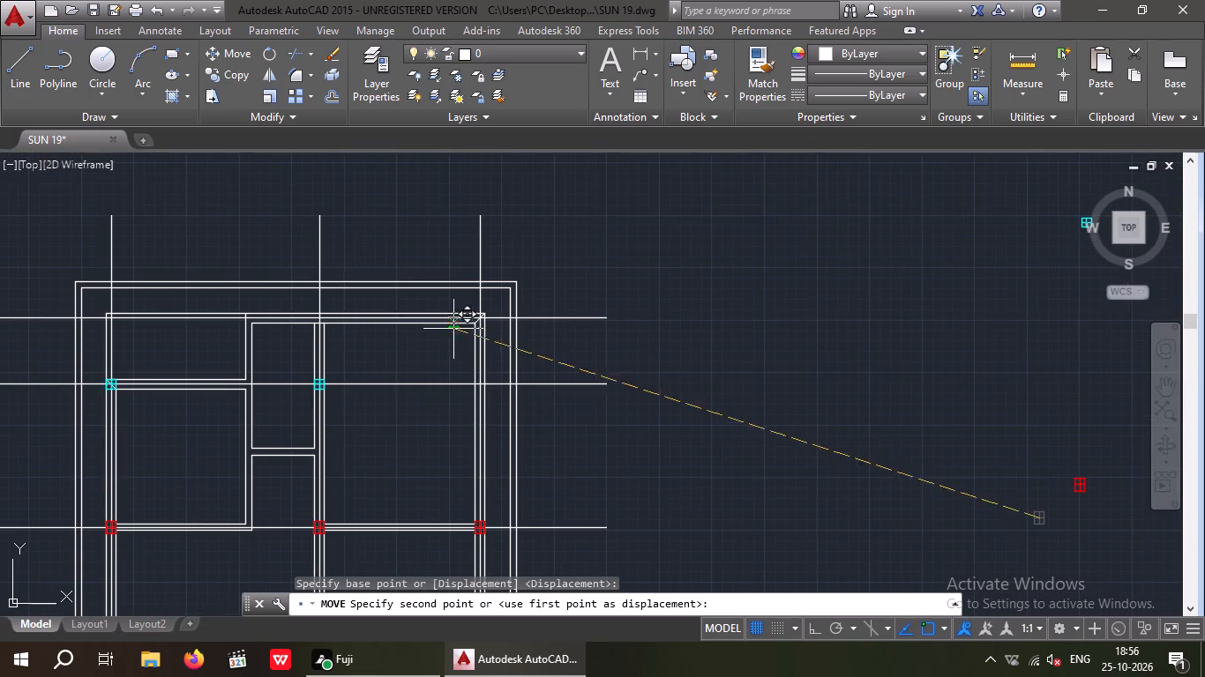
{"action": "scroll", "coordinate": [460, 318], "scroll_direction": "up", "scroll_amount": 5}
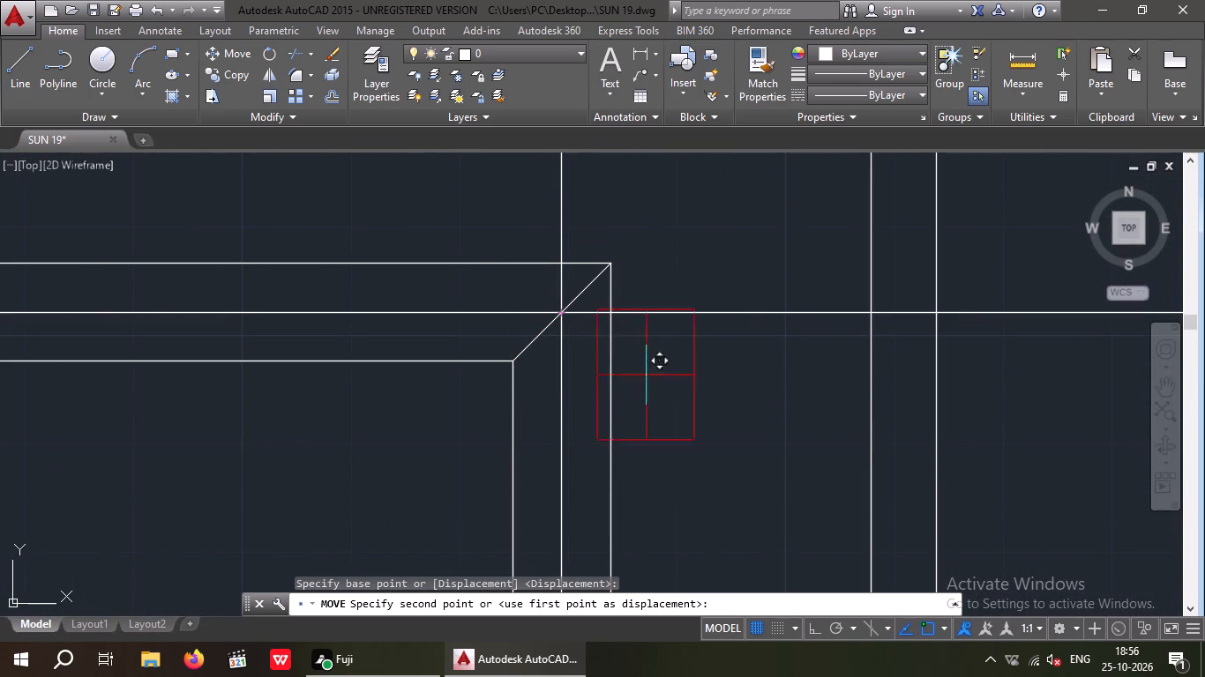
{"action": "left_click", "coordinate": [721, 413]}
Move the red rectangle by its northeast corner onto the outer northeast corner of the house walls.
{"action": "left_click_drag", "start_coordinate": [662, 330], "coordinate": [723, 345]}
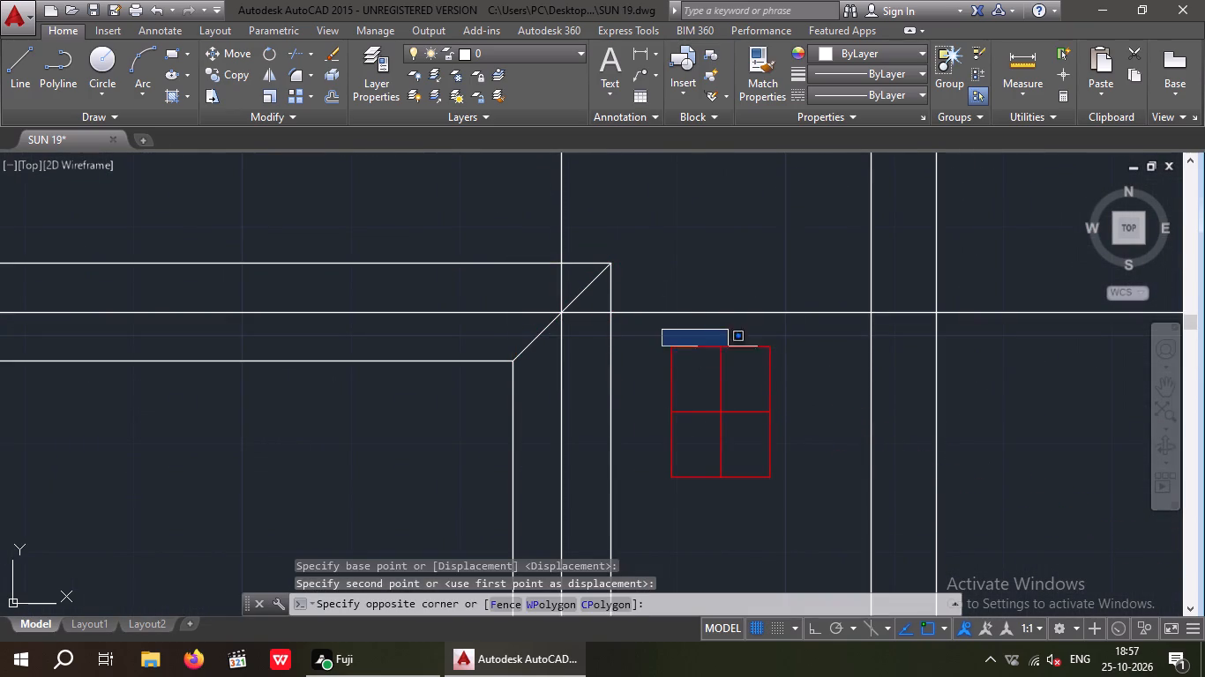
{"action": "left_click", "coordinate": [785, 499]}
{"action": "left_click", "coordinate": [235, 54]}
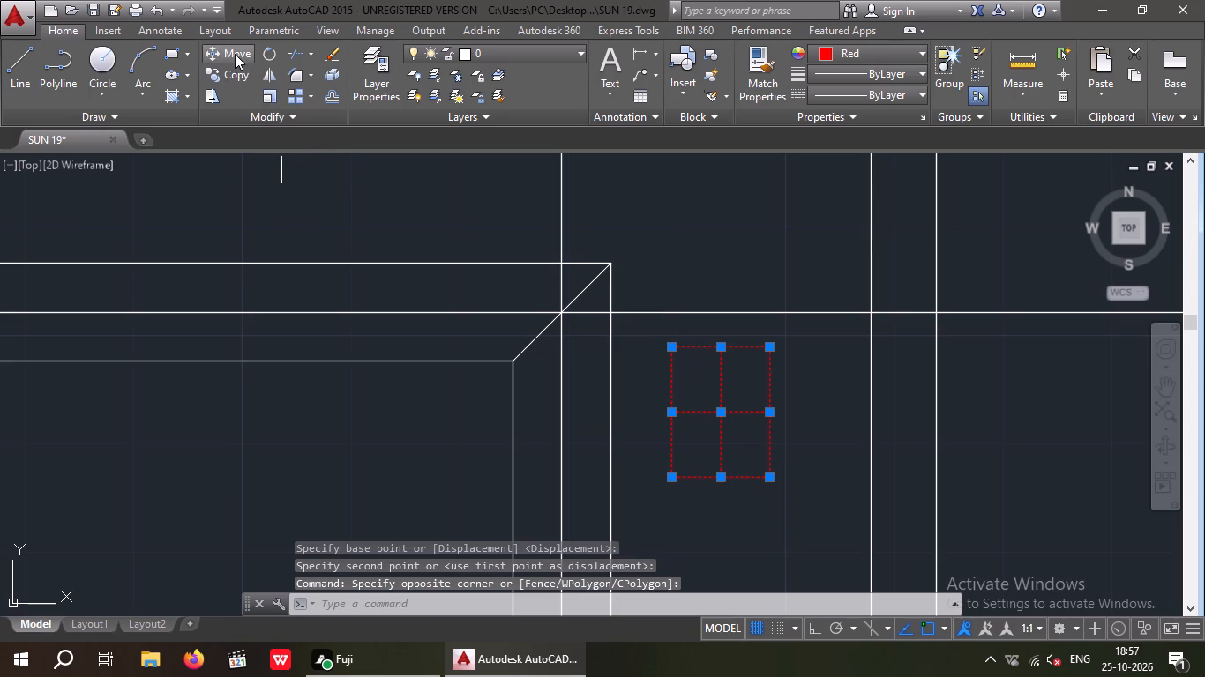
{"action": "left_click", "coordinate": [768, 347]}
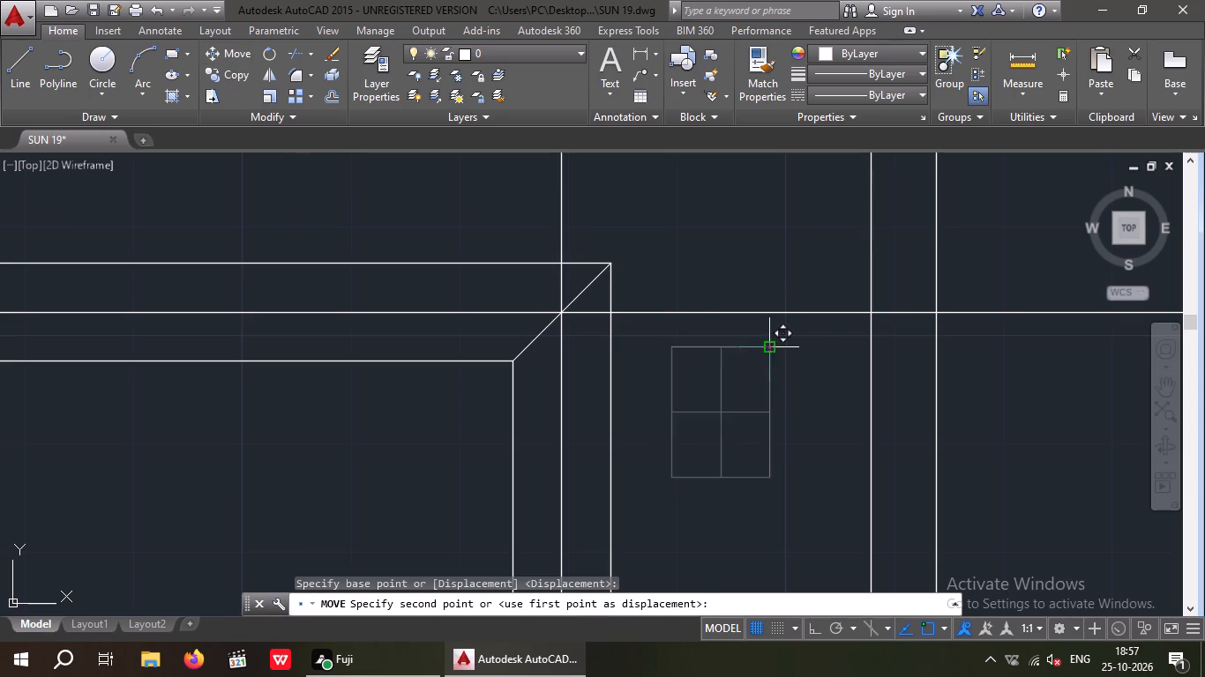
{"action": "scroll", "coordinate": [595, 263], "scroll_direction": "up", "scroll_amount": 3}
{"action": "left_click", "coordinate": [656, 259]}
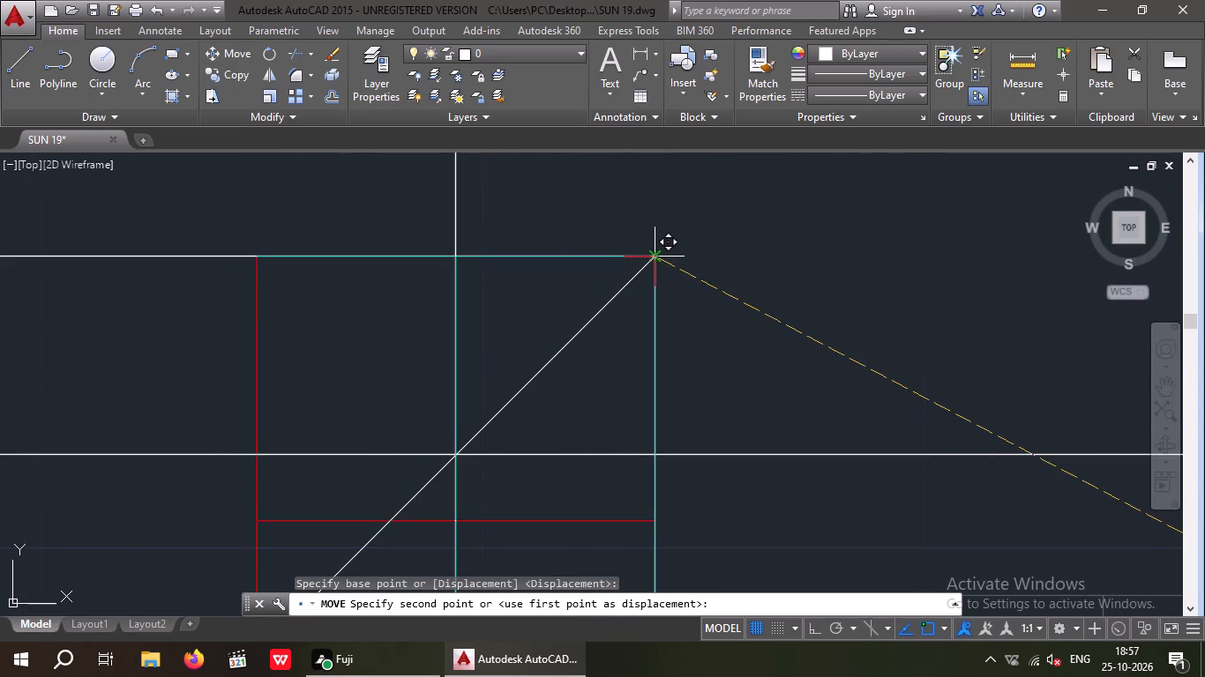
{"action": "scroll", "coordinate": [674, 249], "scroll_direction": "down", "scroll_amount": 4}
{"action": "key", "text": "Escape"}
Examine the columns on the unfurnished plan from the north wall down to the staircase.
{"action": "scroll", "coordinate": [742, 353], "scroll_direction": "down", "scroll_amount": 3}
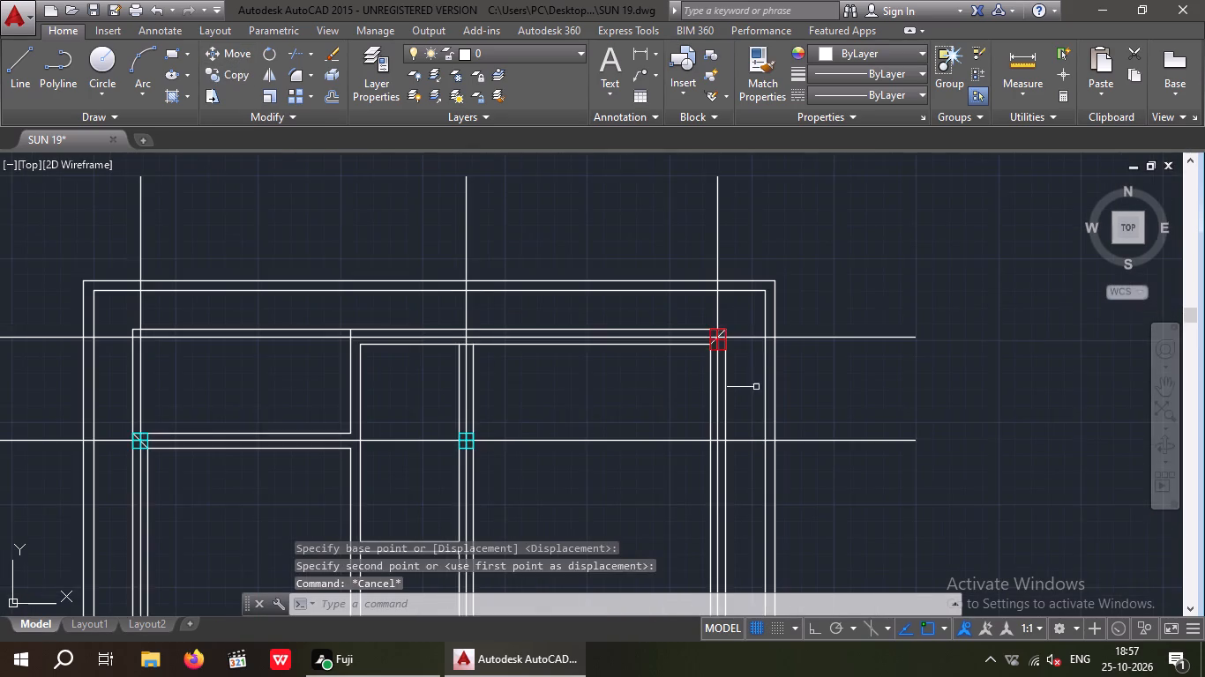
{"action": "middle_click_drag", "start_coordinate": [750, 389], "coordinate": [705, 296]}
{"action": "scroll", "coordinate": [701, 317], "scroll_direction": "down", "scroll_amount": 1}
{"action": "middle_click_drag", "start_coordinate": [683, 392], "coordinate": [643, 313]}
{"action": "middle_click_drag", "start_coordinate": [582, 359], "coordinate": [617, 395]}
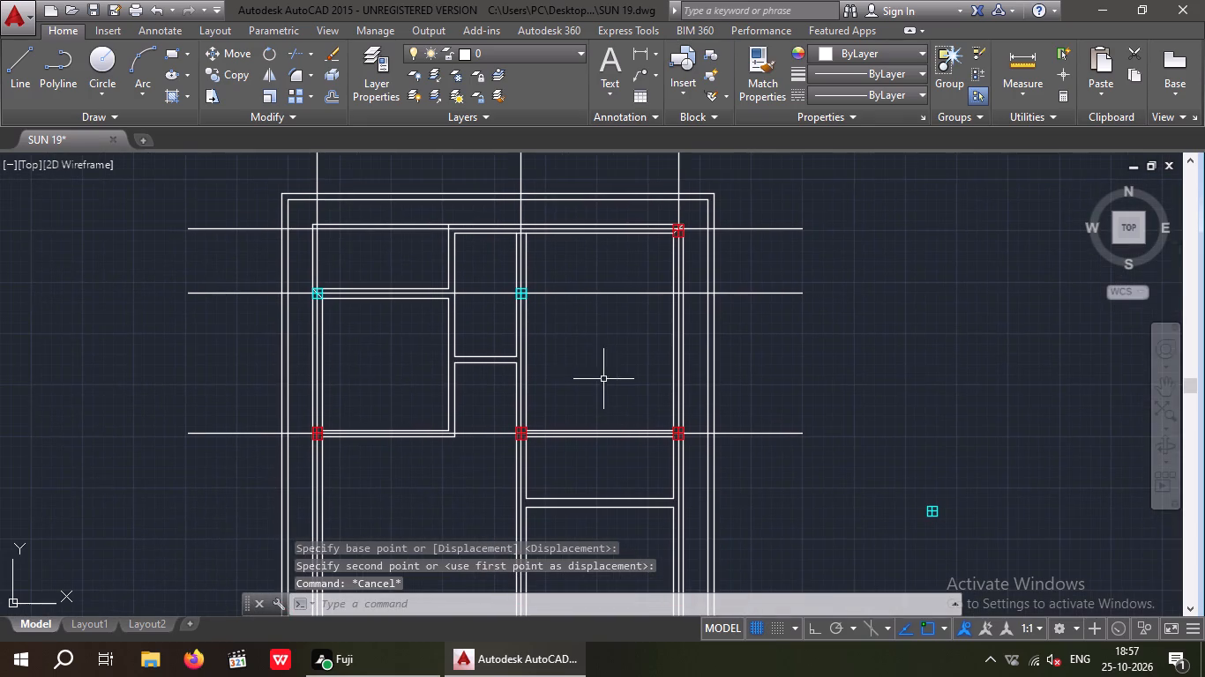
{"action": "middle_click_drag", "start_coordinate": [570, 361], "coordinate": [551, 324]}
{"action": "middle_click_drag", "start_coordinate": [532, 327], "coordinate": [543, 286]}
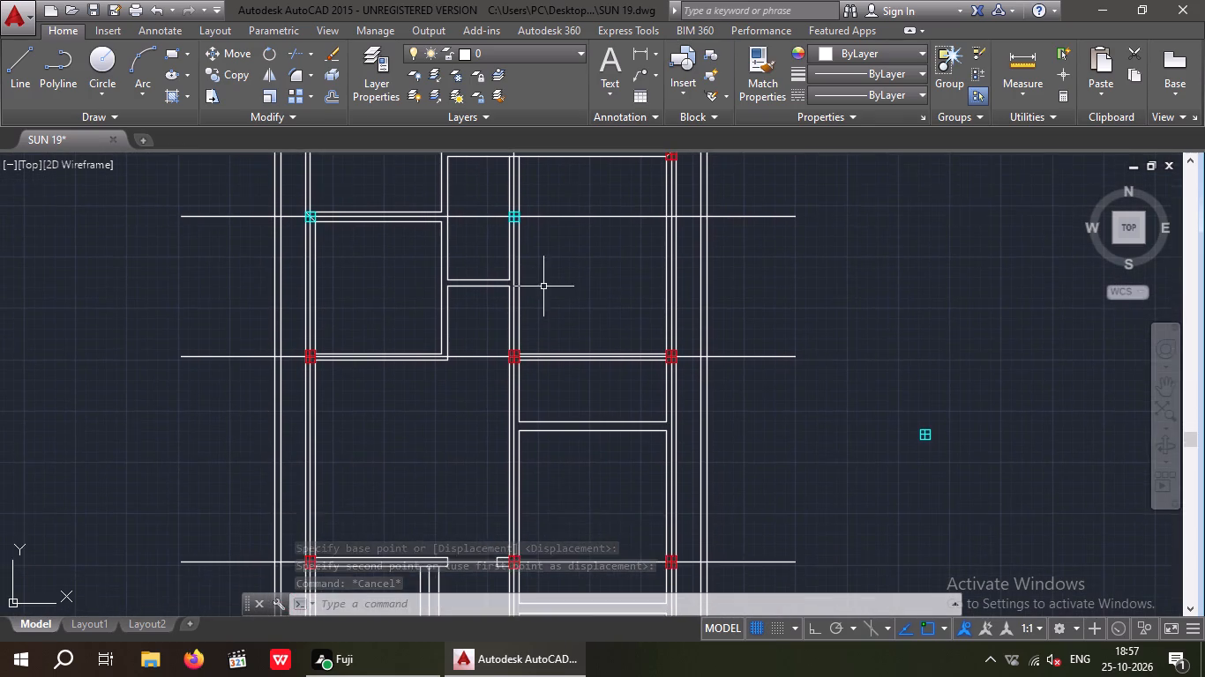
{"action": "scroll", "coordinate": [551, 299], "scroll_direction": "down", "scroll_amount": 1}
{"action": "middle_click_drag", "start_coordinate": [573, 391], "coordinate": [560, 325]}
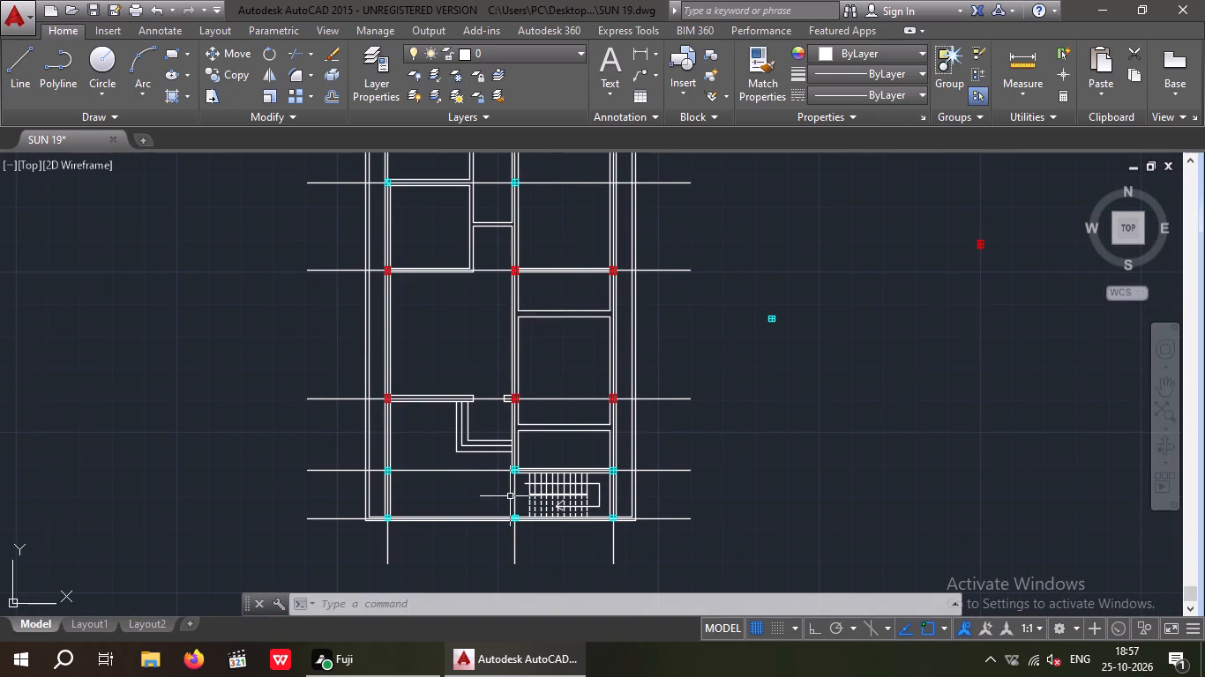
{"action": "scroll", "coordinate": [513, 484], "scroll_direction": "up", "scroll_amount": 1}
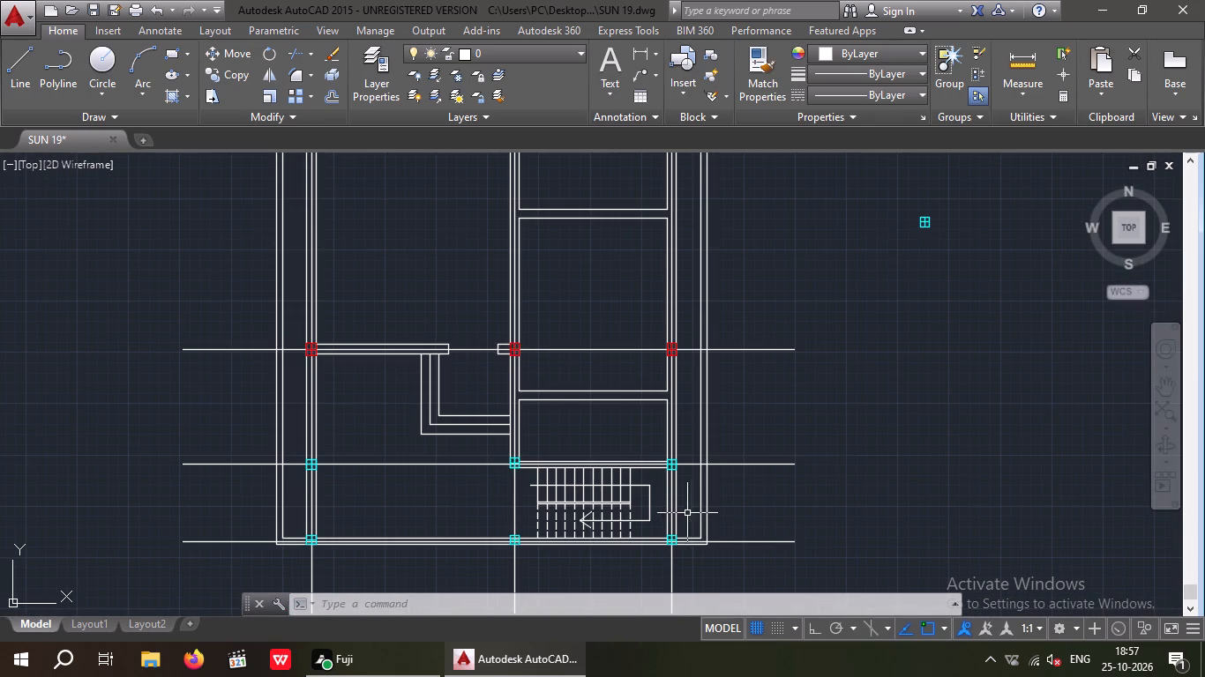
Erase the two spare cyan squares and the spare red rectangle lying east of the unfurnished plan.
{"action": "middle_click_drag", "start_coordinate": [819, 513], "coordinate": [728, 572]}
{"action": "scroll", "coordinate": [752, 532], "scroll_direction": "down", "scroll_amount": 1}
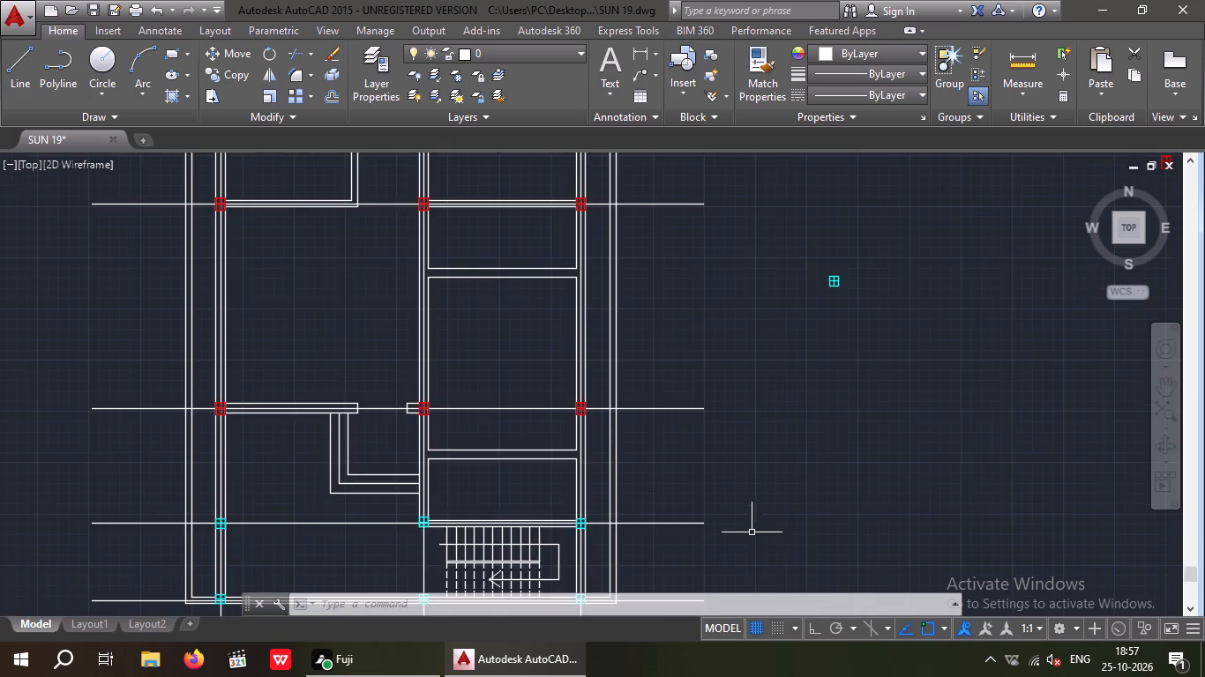
{"action": "scroll", "coordinate": [752, 532], "scroll_direction": "down", "scroll_amount": 1}
{"action": "scroll", "coordinate": [799, 467], "scroll_direction": "up", "scroll_amount": 2}
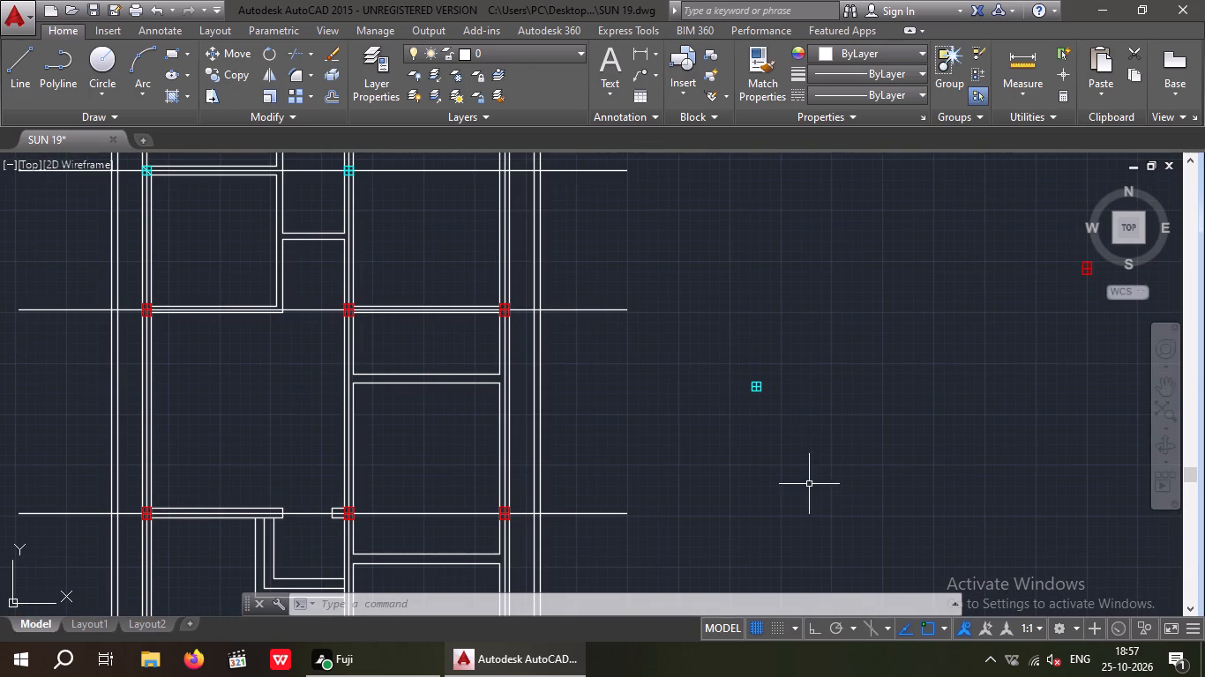
{"action": "left_click_drag", "start_coordinate": [845, 416], "coordinate": [787, 412]}
{"action": "left_click", "coordinate": [720, 347]}
{"action": "middle_click_drag", "start_coordinate": [895, 405], "coordinate": [710, 554]}
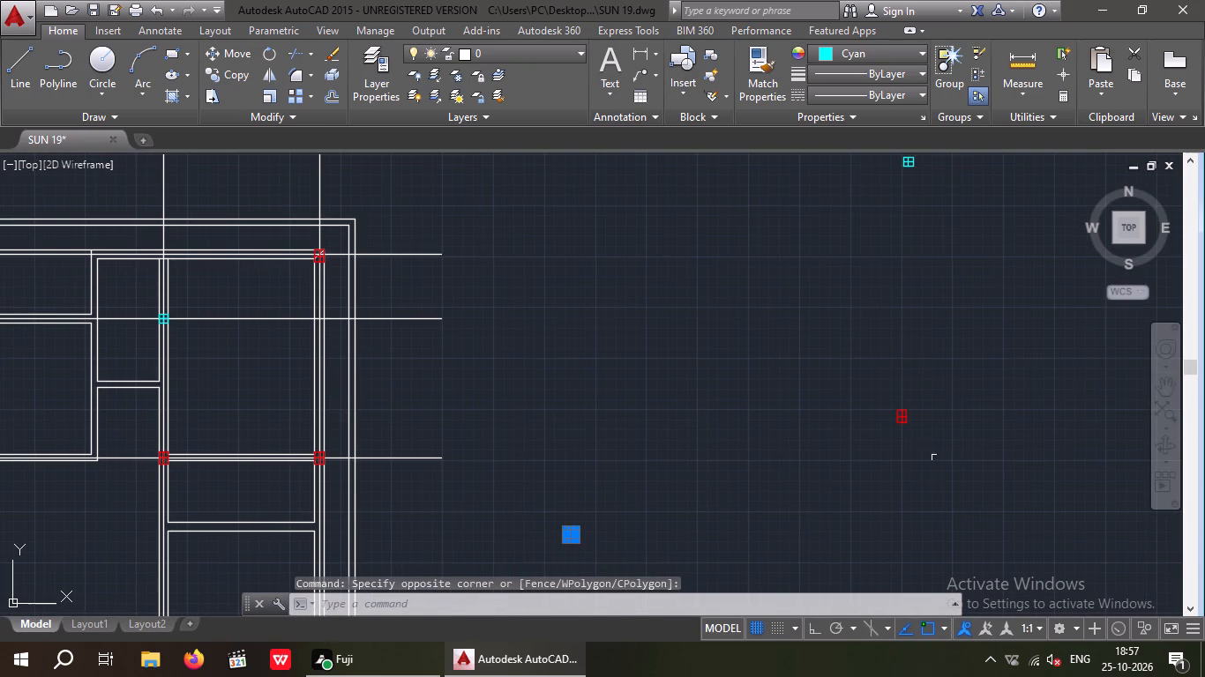
{"action": "left_click_drag", "start_coordinate": [941, 485], "coordinate": [887, 420]}
{"action": "left_click", "coordinate": [857, 335]}
{"action": "middle_click_drag", "start_coordinate": [917, 346], "coordinate": [894, 440]}
{"action": "left_click_drag", "start_coordinate": [960, 338], "coordinate": [889, 253]}
{"action": "left_click", "coordinate": [863, 203]}
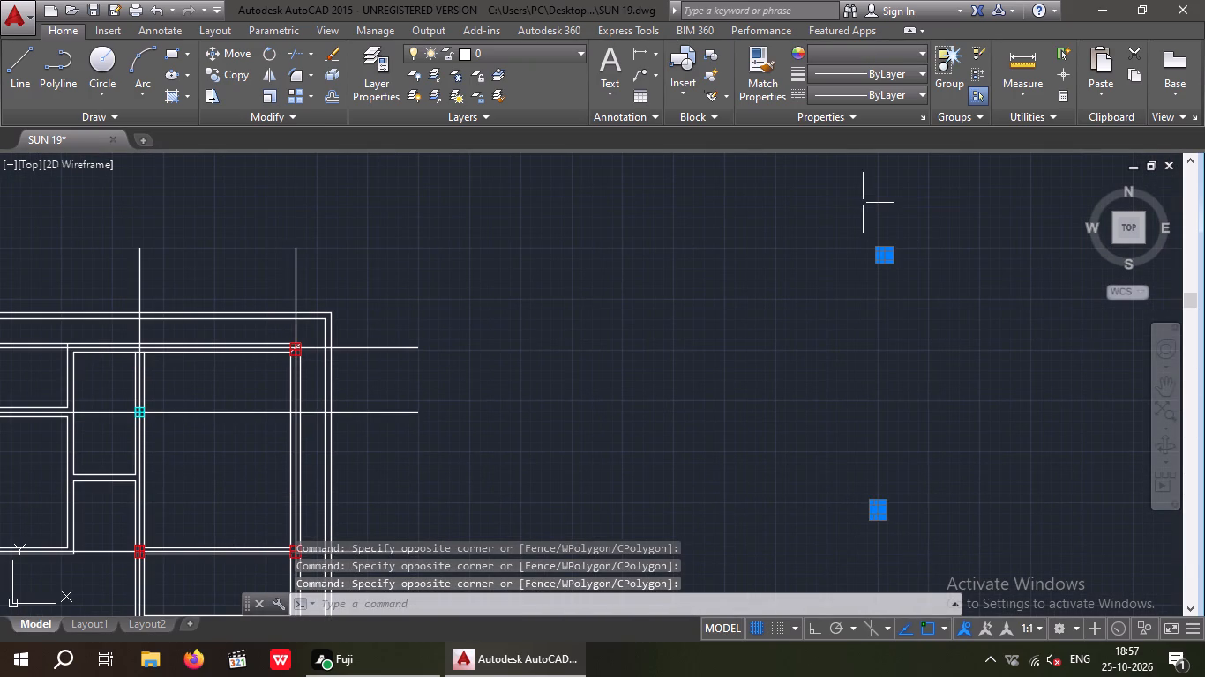
{"action": "key", "text": "Delete"}
Erase the double boundary wall lines along the unfurnished plan's north and west sides.
{"action": "scroll", "coordinate": [832, 224], "scroll_direction": "down", "scroll_amount": 3}
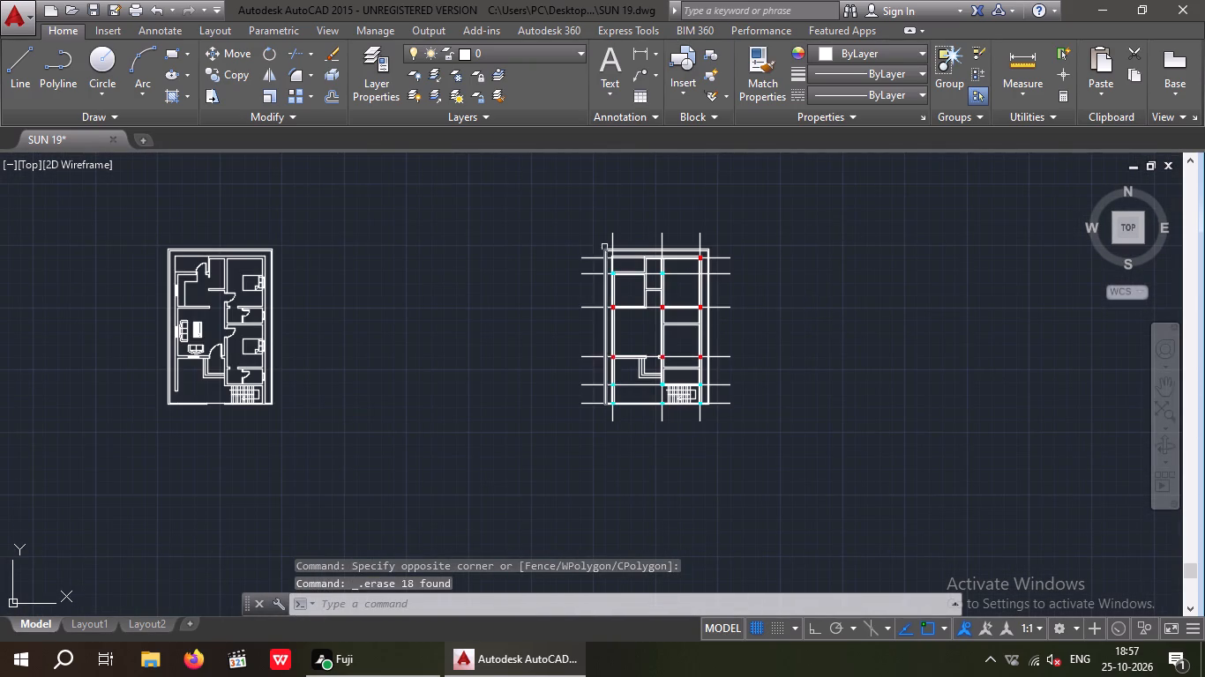
{"action": "scroll", "coordinate": [606, 234], "scroll_direction": "up", "scroll_amount": 4}
{"action": "scroll", "coordinate": [606, 312], "scroll_direction": "up", "scroll_amount": 1}
{"action": "left_click_drag", "start_coordinate": [620, 405], "coordinate": [560, 332]}
{"action": "left_click", "coordinate": [539, 299]}
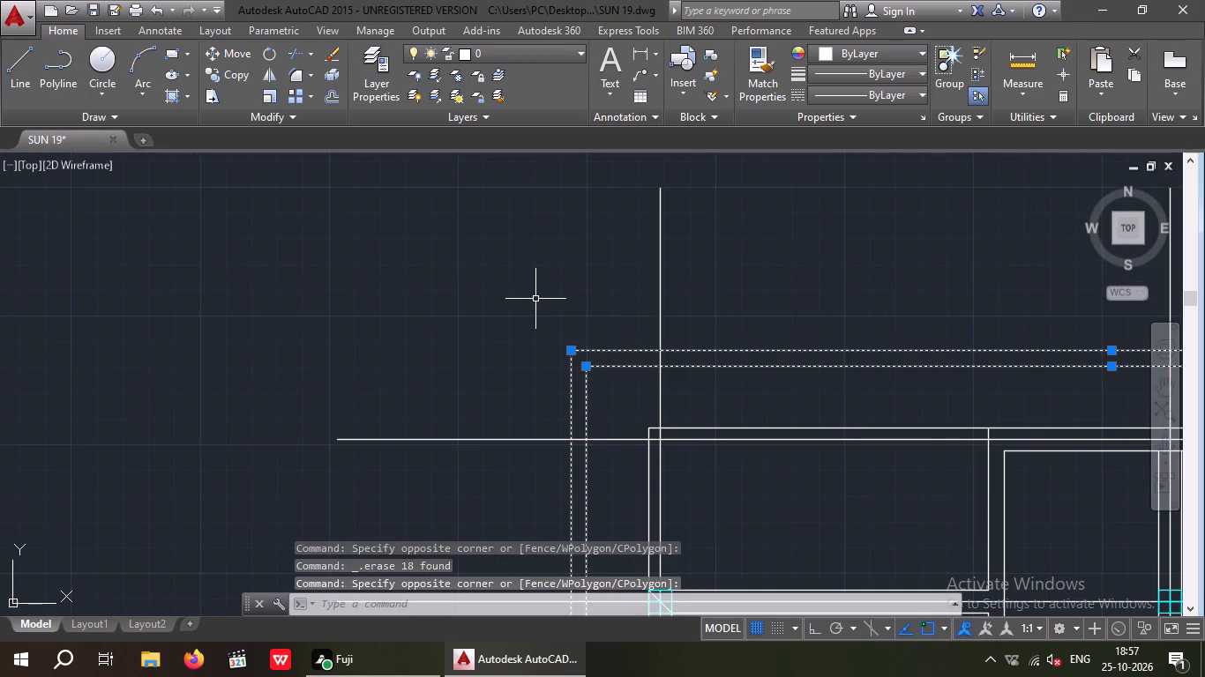
{"action": "key", "text": "Delete"}
Erase the boundary wall lines along the unfurnished plan's east and south sides, selecting them at the southeast corner.
{"action": "scroll", "coordinate": [542, 301], "scroll_direction": "down", "scroll_amount": 4}
{"action": "middle_click_drag", "start_coordinate": [831, 377], "coordinate": [827, 355]}
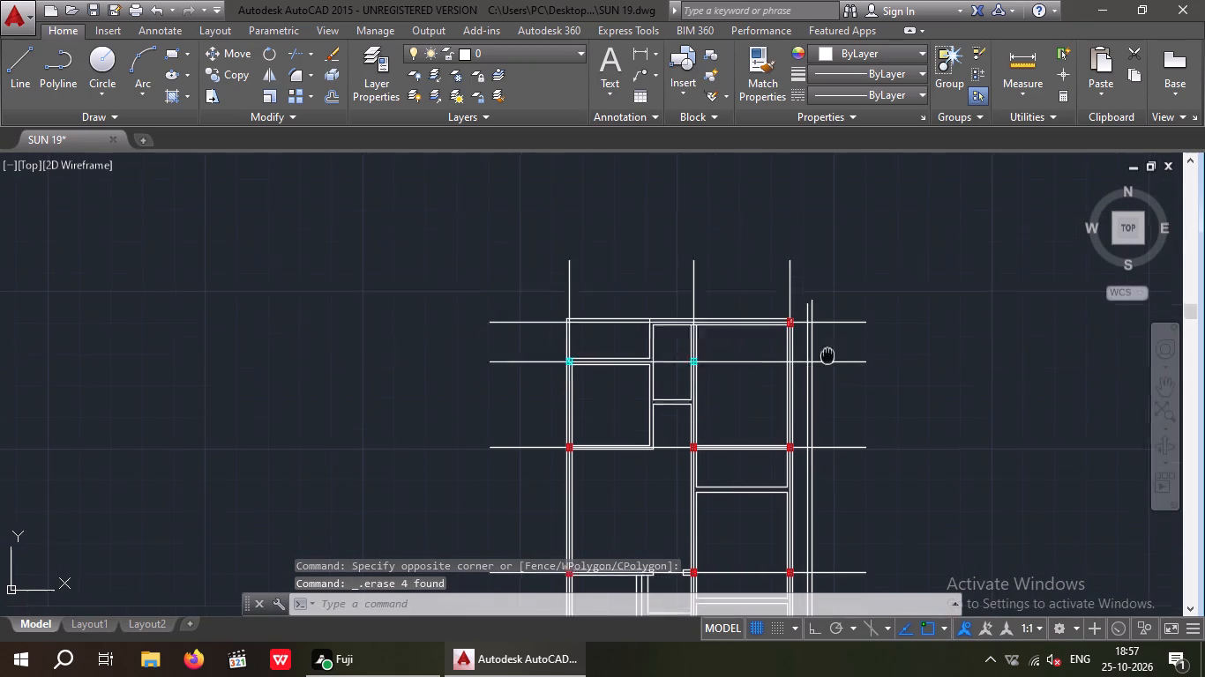
{"action": "middle_click_drag", "start_coordinate": [827, 355], "coordinate": [764, 195]}
{"action": "scroll", "coordinate": [699, 541], "scroll_direction": "up", "scroll_amount": 5}
{"action": "middle_click_drag", "start_coordinate": [988, 487], "coordinate": [715, 514]}
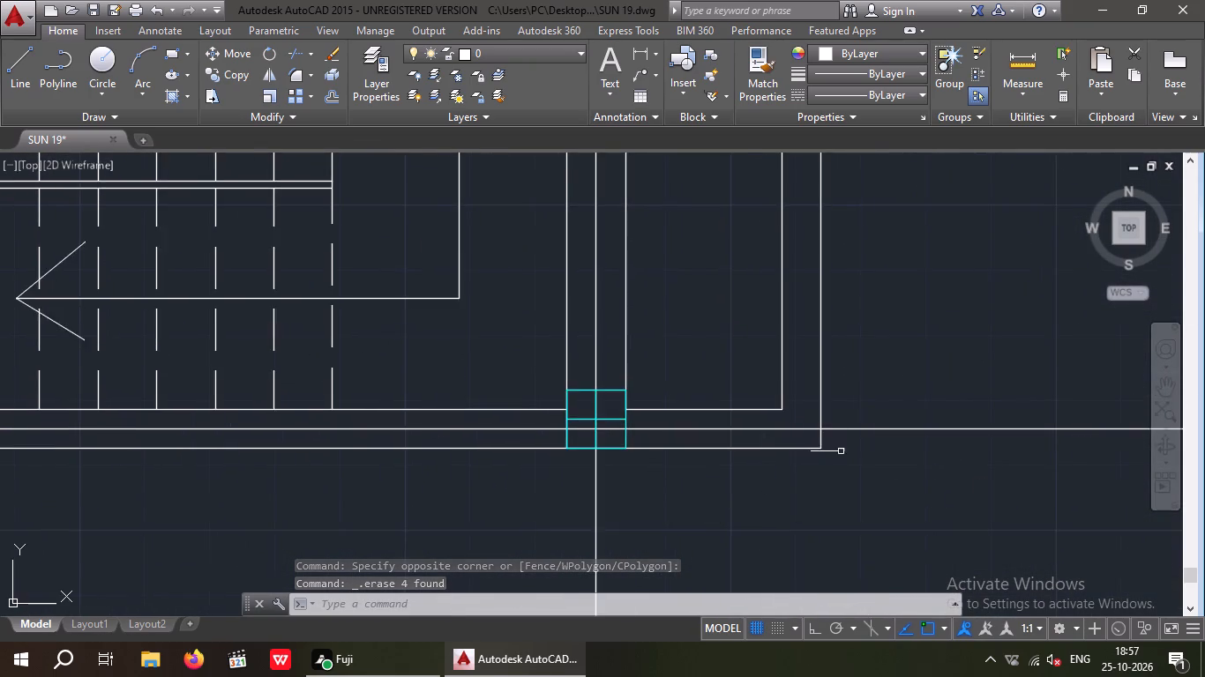
{"action": "scroll", "coordinate": [842, 445], "scroll_direction": "up", "scroll_amount": 2}
{"action": "left_click_drag", "start_coordinate": [821, 514], "coordinate": [797, 464]}
{"action": "left_click", "coordinate": [771, 417]}
{"action": "left_click_drag", "start_coordinate": [710, 361], "coordinate": [700, 367]}
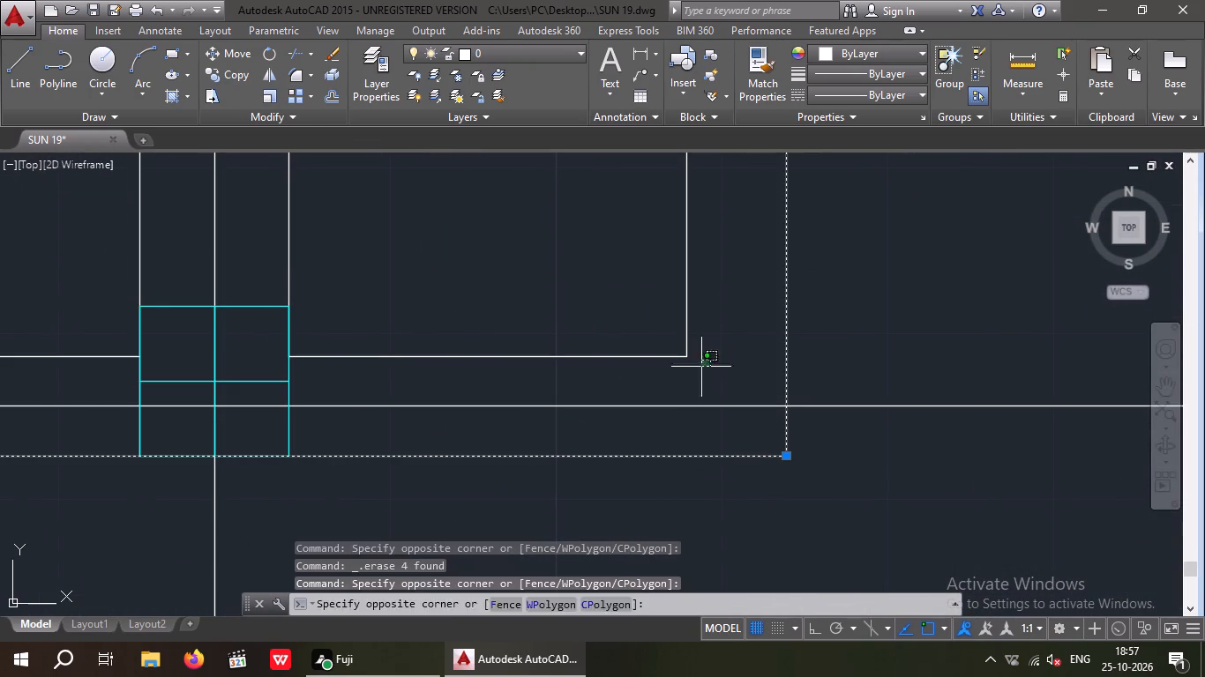
{"action": "left_click_drag", "start_coordinate": [700, 367], "coordinate": [650, 339]}
{"action": "left_click", "coordinate": [632, 312]}
{"action": "key", "text": "Delete"}
{"action": "scroll", "coordinate": [668, 342], "scroll_direction": "down", "scroll_amount": 3}
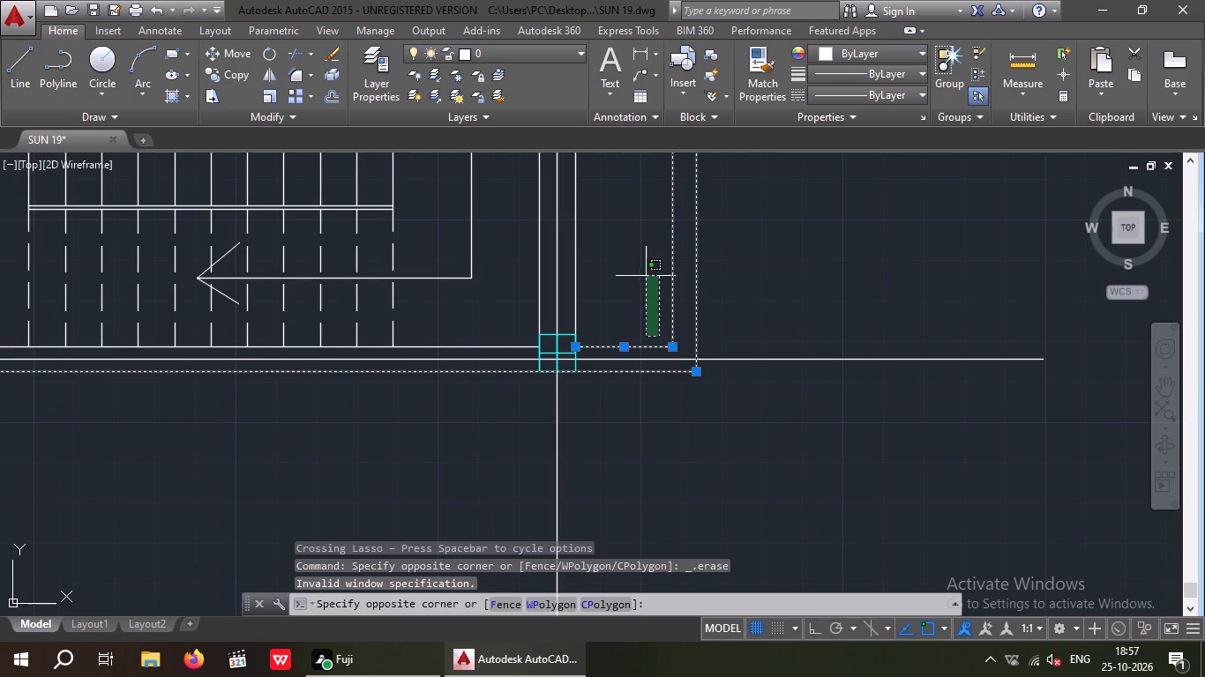
{"action": "left_click", "coordinate": [640, 280]}
{"action": "key", "text": "Delete"}
Erase the remaining inner south wall line beneath the staircase, just west of the southeast column.
{"action": "scroll", "coordinate": [483, 355], "scroll_direction": "up", "scroll_amount": 3}
{"action": "left_click_drag", "start_coordinate": [520, 345], "coordinate": [501, 323]}
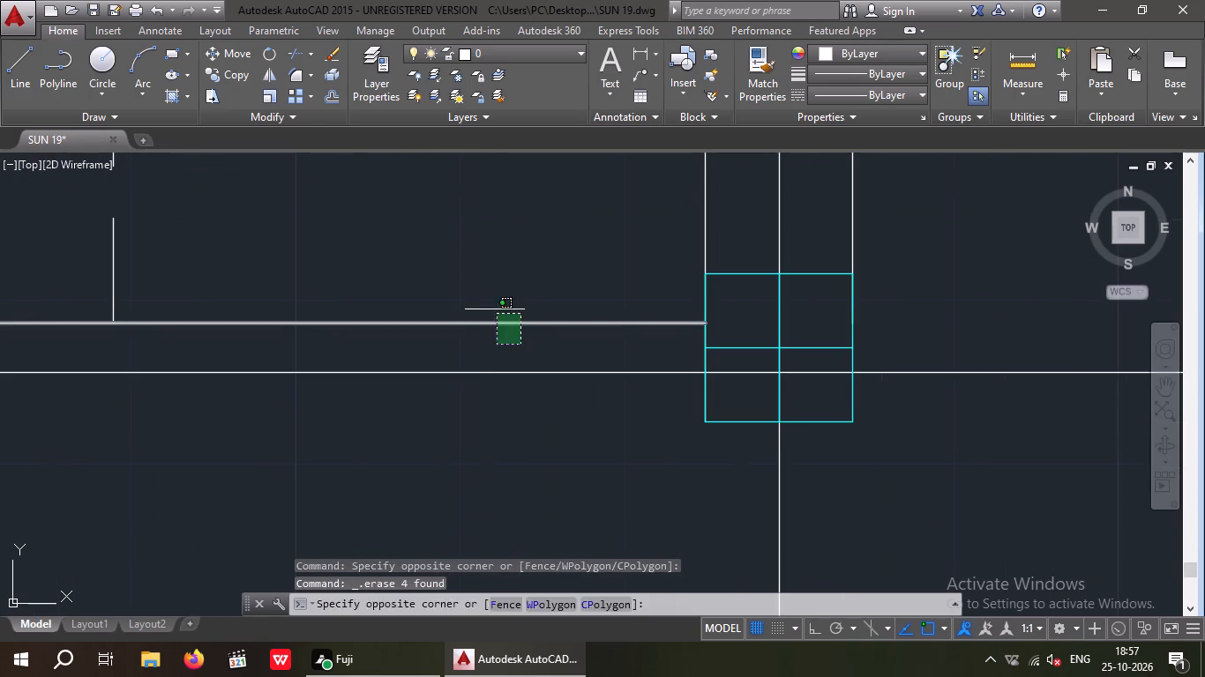
{"action": "left_click", "coordinate": [494, 303]}
{"action": "key", "text": "Delete"}
Erase the staircase's treads, dashed lines, direction arrow and remaining vertical line from the unfurnished plan.
{"action": "scroll", "coordinate": [512, 311], "scroll_direction": "down", "scroll_amount": 3}
{"action": "middle_click_drag", "start_coordinate": [504, 378], "coordinate": [604, 405]}
{"action": "scroll", "coordinate": [568, 414], "scroll_direction": "down", "scroll_amount": 2}
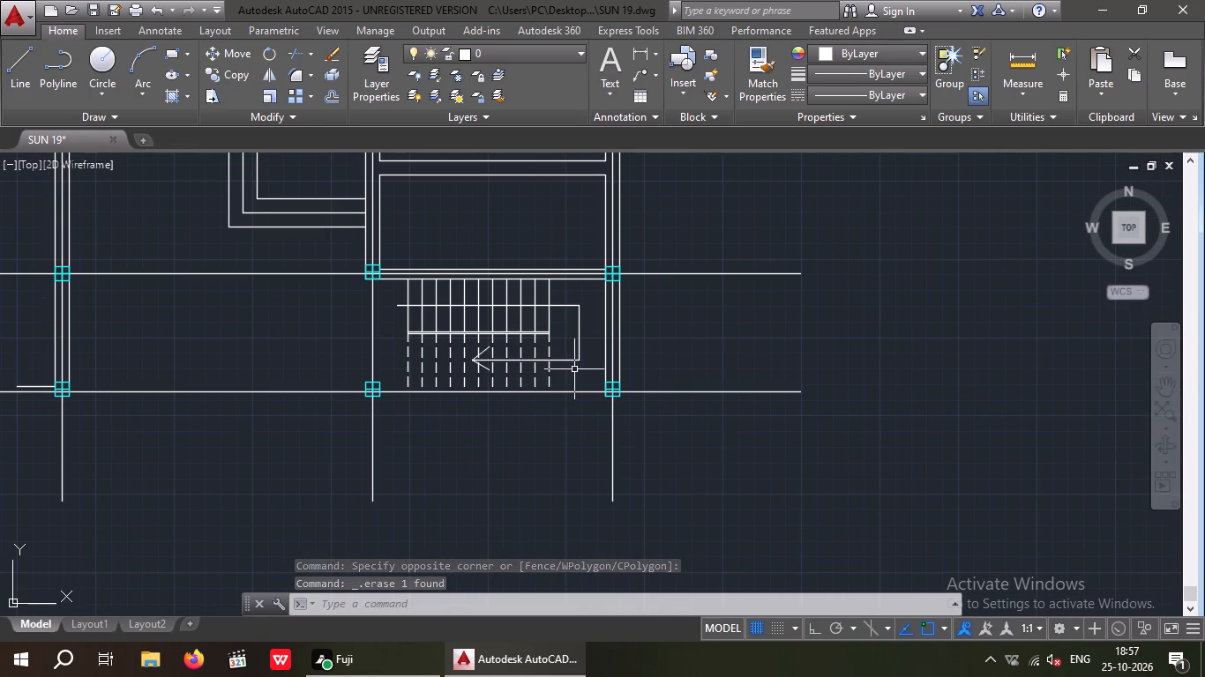
{"action": "left_click_drag", "start_coordinate": [574, 369], "coordinate": [524, 353]}
{"action": "left_click", "coordinate": [401, 302]}
{"action": "key", "text": "Delete"}
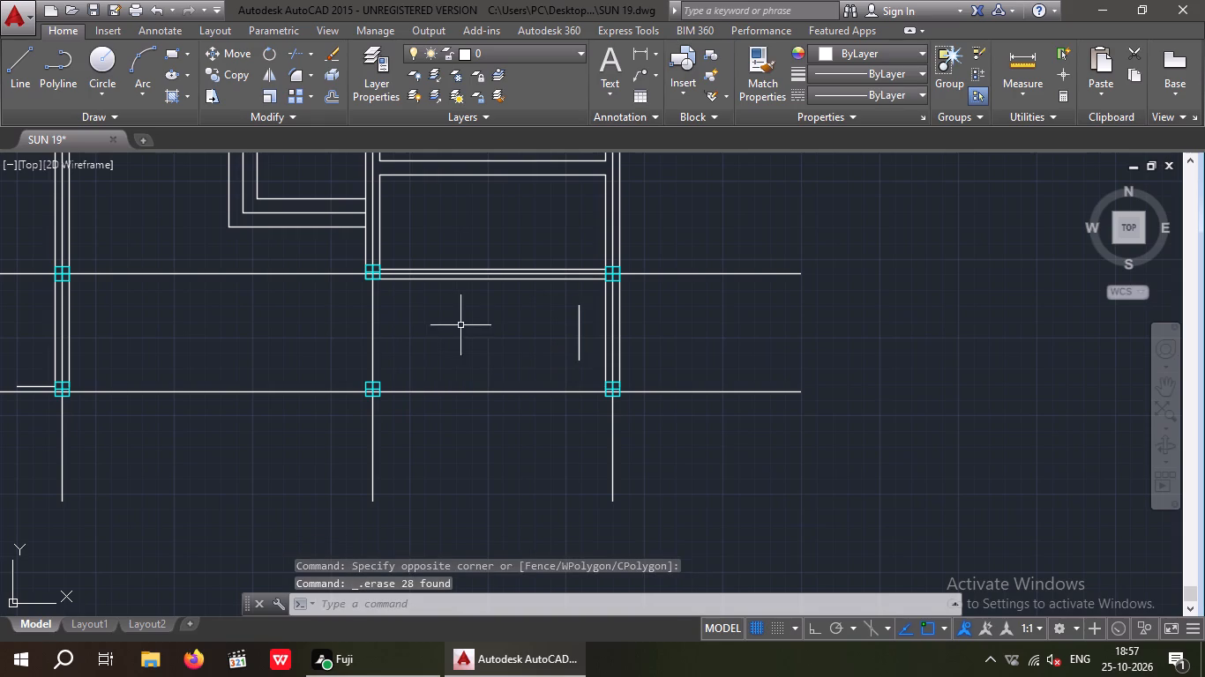
{"action": "left_click_drag", "start_coordinate": [585, 369], "coordinate": [575, 346]}
{"action": "left_click", "coordinate": [559, 311]}
{"action": "key", "text": "Delete"}
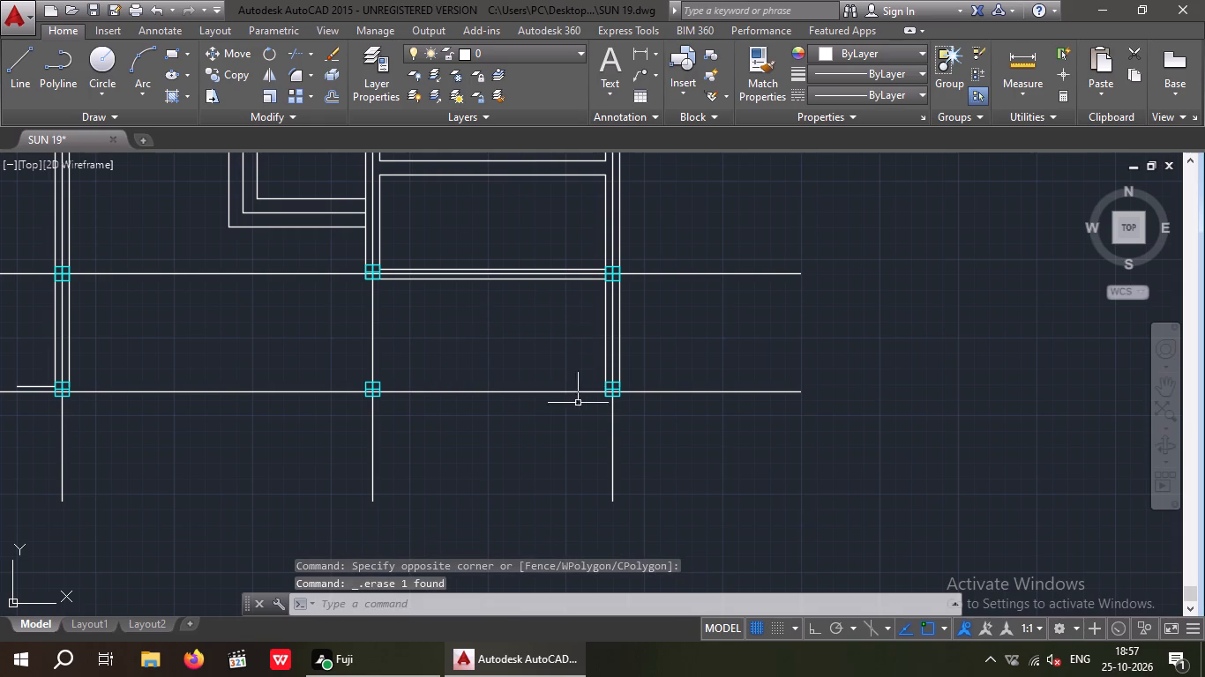
Erase both wall lines flanking the east centre line between the two southernmost rows of cyan columns.
{"action": "scroll", "coordinate": [619, 353], "scroll_direction": "up", "scroll_amount": 4}
{"action": "left_click_drag", "start_coordinate": [655, 358], "coordinate": [617, 406]}
{"action": "left_click", "coordinate": [609, 420]}
{"action": "key", "text": "Delete"}
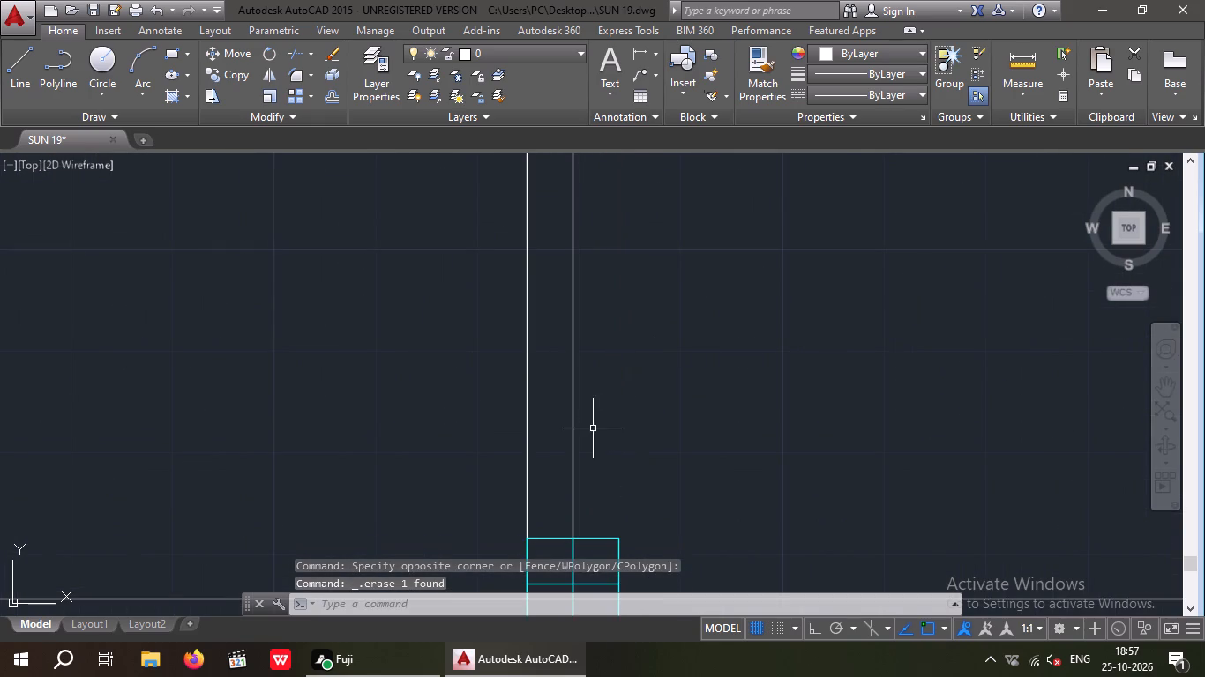
{"action": "left_click_drag", "start_coordinate": [545, 416], "coordinate": [477, 460]}
{"action": "left_click", "coordinate": [477, 460]}
{"action": "key", "text": "Delete"}
{"action": "scroll", "coordinate": [475, 409], "scroll_direction": "down", "scroll_amount": 3}
{"action": "middle_click_drag", "start_coordinate": [477, 420], "coordinate": [493, 489]}
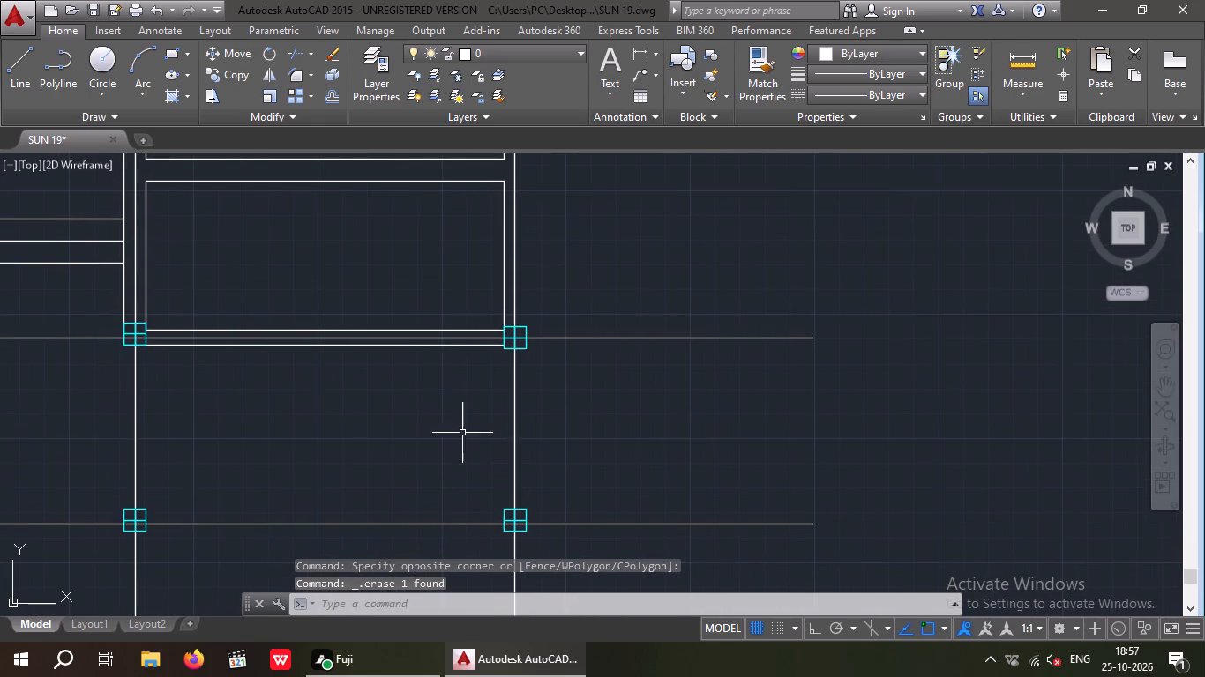
Erase the two wall lines flanking the northern cyan row's centre line, between its middle and east columns.
{"action": "scroll", "coordinate": [408, 331], "scroll_direction": "up", "scroll_amount": 4}
{"action": "left_click_drag", "start_coordinate": [640, 338], "coordinate": [604, 310]}
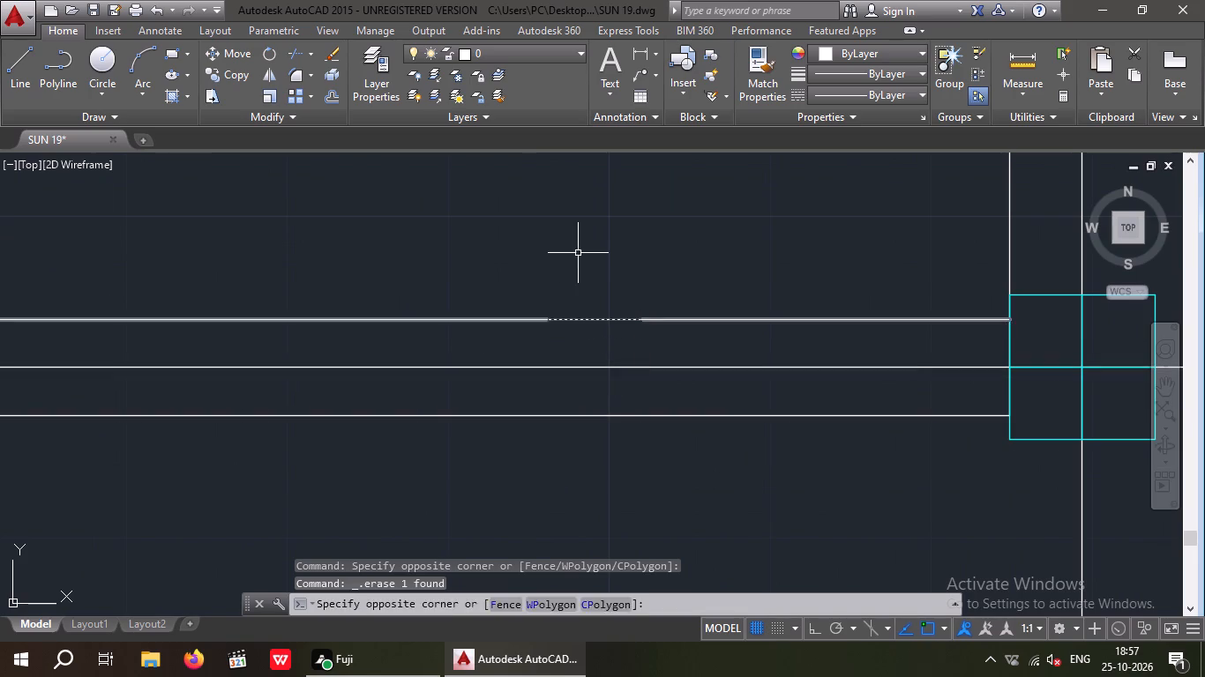
{"action": "left_click", "coordinate": [578, 253]}
{"action": "key", "text": "Delete"}
{"action": "left_click_drag", "start_coordinate": [643, 455], "coordinate": [600, 418]}
{"action": "left_click", "coordinate": [588, 390]}
{"action": "key", "text": "Delete"}
{"action": "scroll", "coordinate": [603, 403], "scroll_direction": "down", "scroll_amount": 4}
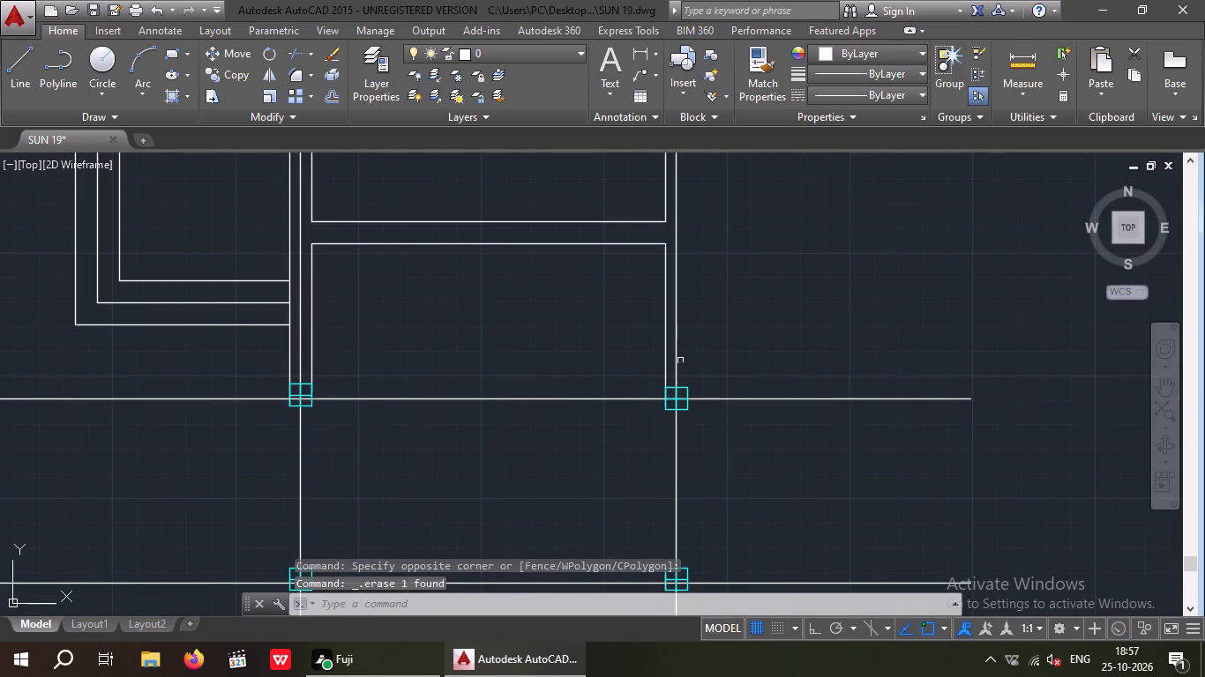
Erase the inner east wall line, the double cross-wall and the adjoining inner wall lines between the middle and east centre lines.
{"action": "scroll", "coordinate": [667, 333], "scroll_direction": "up", "scroll_amount": 3}
{"action": "left_click_drag", "start_coordinate": [675, 343], "coordinate": [579, 405]}
{"action": "left_click", "coordinate": [579, 405]}
{"action": "key", "text": "Delete"}
{"action": "scroll", "coordinate": [548, 359], "scroll_direction": "down", "scroll_amount": 2}
{"action": "middle_click_drag", "start_coordinate": [554, 398], "coordinate": [568, 419]}
{"action": "scroll", "coordinate": [573, 358], "scroll_direction": "down", "scroll_amount": 1}
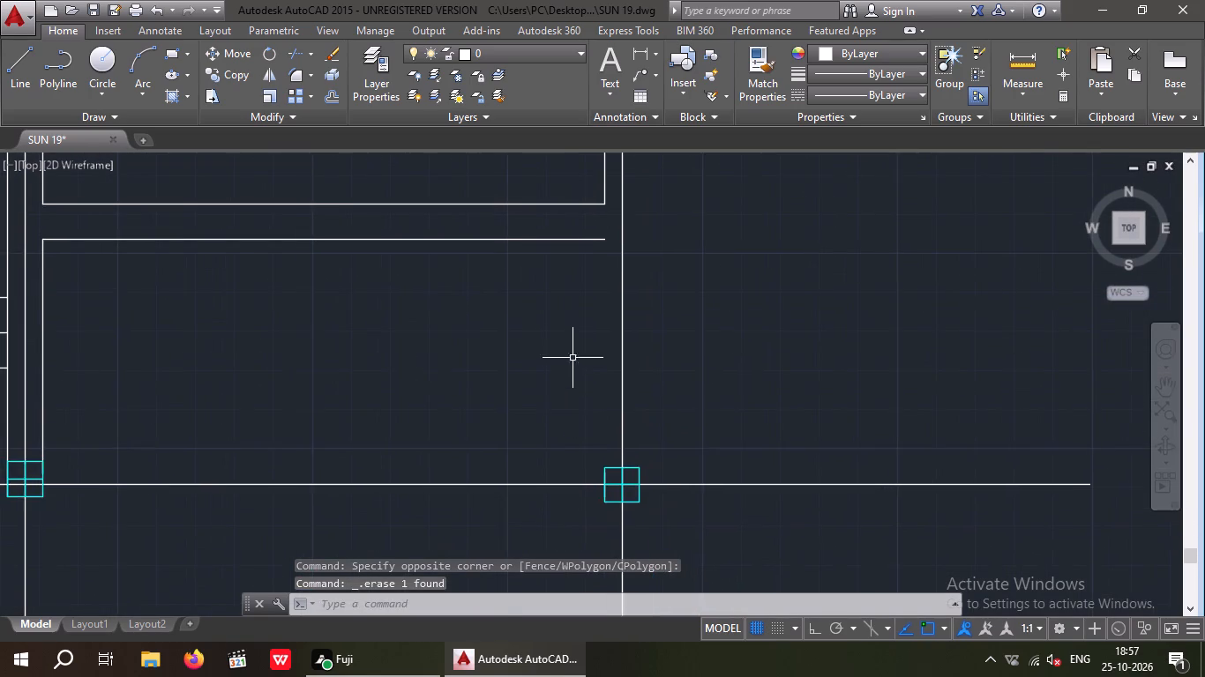
{"action": "middle_click_drag", "start_coordinate": [573, 348], "coordinate": [617, 412]}
{"action": "left_click_drag", "start_coordinate": [333, 393], "coordinate": [304, 358]}
{"action": "left_click", "coordinate": [282, 309]}
{"action": "key", "text": "Delete"}
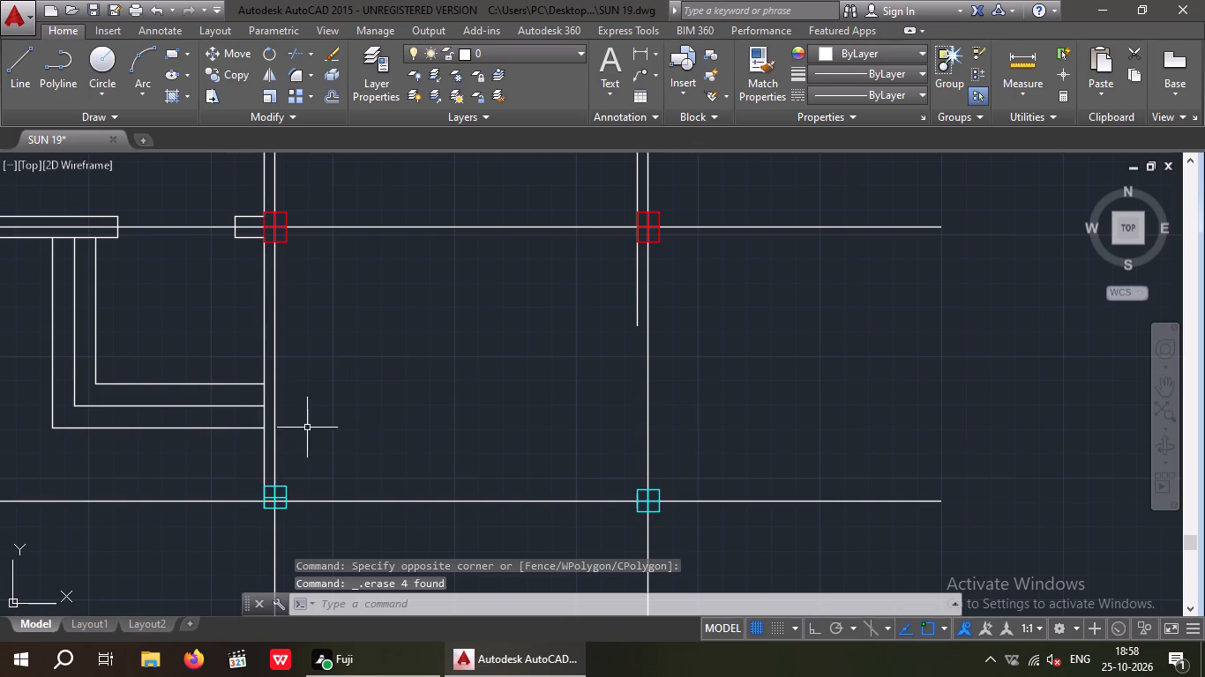
Erase the wall line just west of the middle centre line, above the northern row of cyan columns.
{"action": "scroll", "coordinate": [270, 443], "scroll_direction": "up", "scroll_amount": 4}
{"action": "left_click_drag", "start_coordinate": [244, 431], "coordinate": [155, 484]}
{"action": "left_click_drag", "start_coordinate": [153, 485], "coordinate": [166, 480]}
{"action": "key", "text": "Delete"}
{"action": "scroll", "coordinate": [204, 377], "scroll_direction": "down", "scroll_amount": 3}
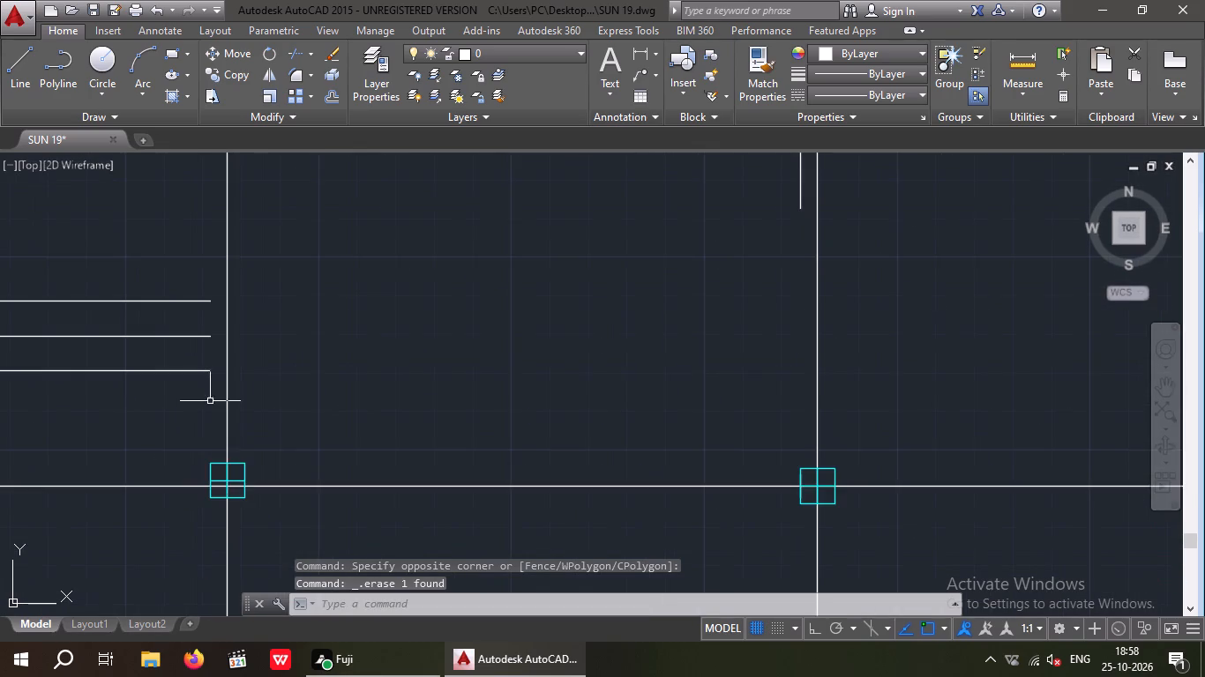
Erase the three nested L-shaped lines west of the middle centre line, between the southernmost red row and the cyan columns.
{"action": "scroll", "coordinate": [223, 492], "scroll_direction": "up", "scroll_amount": 5}
{"action": "scroll", "coordinate": [215, 462], "scroll_direction": "down", "scroll_amount": 5}
{"action": "scroll", "coordinate": [348, 445], "scroll_direction": "down", "scroll_amount": 3}
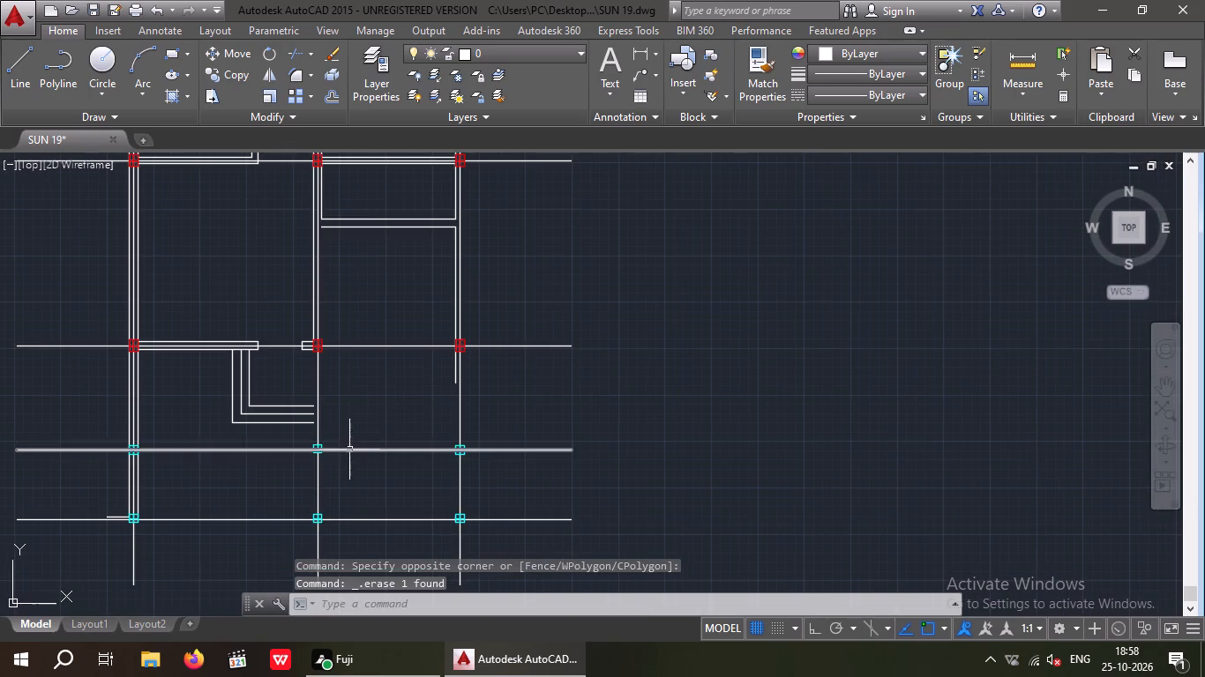
{"action": "middle_click_drag", "start_coordinate": [391, 423], "coordinate": [522, 423]}
{"action": "left_click", "coordinate": [413, 429]}
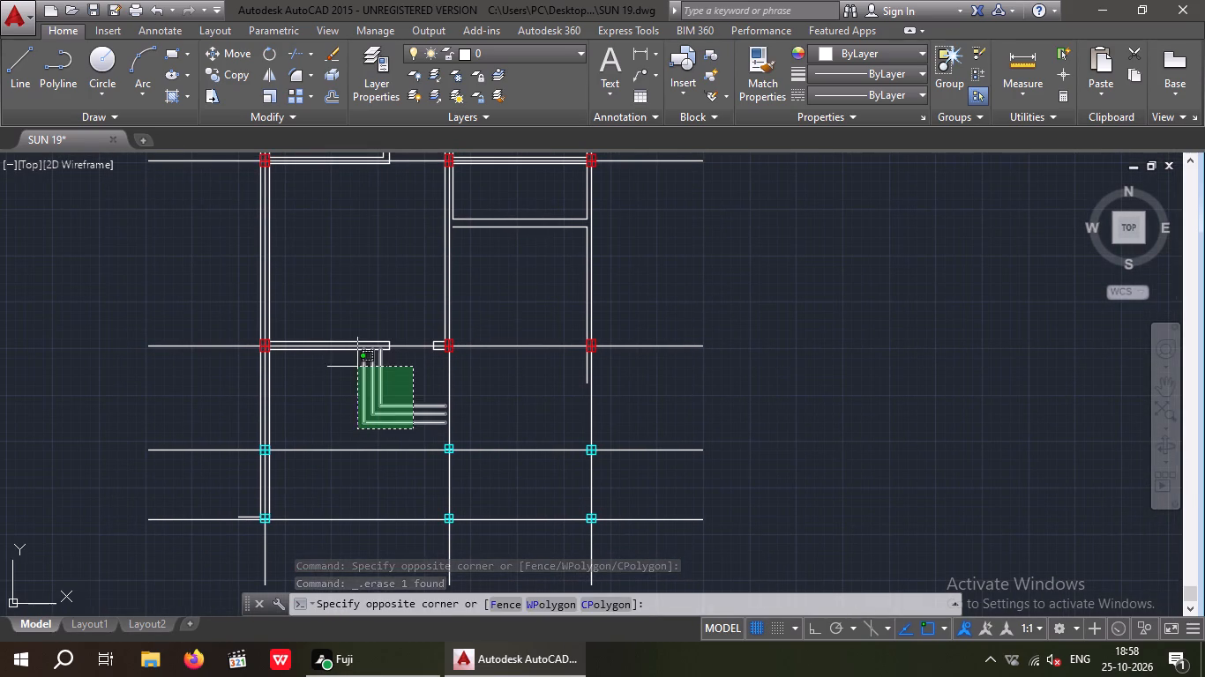
{"action": "left_click", "coordinate": [357, 367]}
{"action": "key", "text": "Delete"}
Erase the short wall stub projecting west from the middle column of the southernmost red row.
{"action": "middle_click_drag", "start_coordinate": [400, 389], "coordinate": [425, 433]}
{"action": "scroll", "coordinate": [462, 388], "scroll_direction": "up", "scroll_amount": 6}
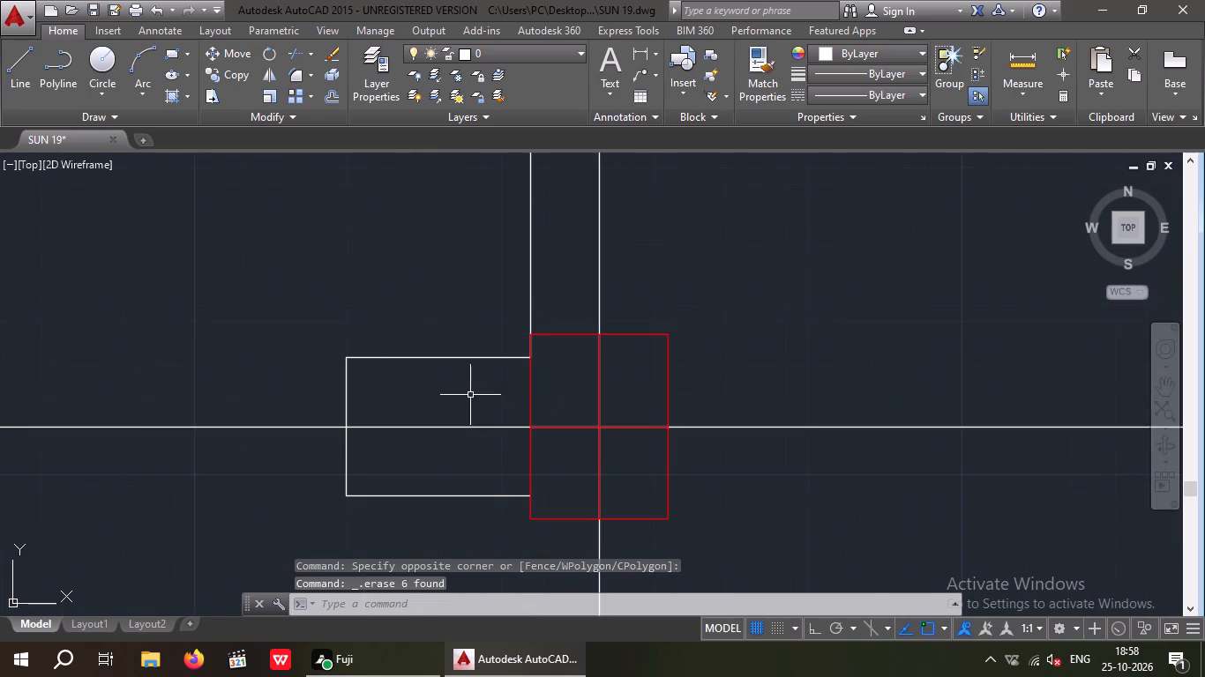
{"action": "left_click_drag", "start_coordinate": [378, 516], "coordinate": [349, 501]}
{"action": "left_click", "coordinate": [317, 474]}
{"action": "key", "text": "Delete"}
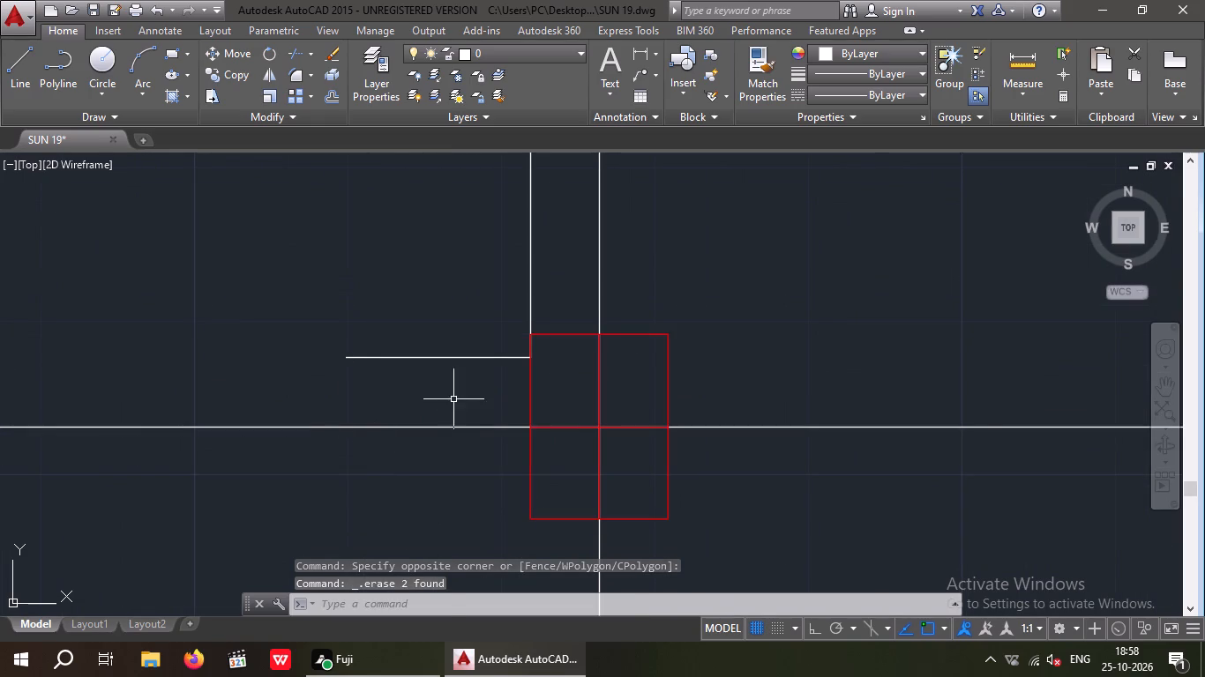
{"action": "left_click_drag", "start_coordinate": [455, 398], "coordinate": [423, 371]}
{"action": "left_click", "coordinate": [410, 332]}
{"action": "key", "text": "Delete"}
Erase the wall line just west of the middle centre line, above the southernmost red row's middle column.
{"action": "middle_click_drag", "start_coordinate": [471, 338], "coordinate": [486, 433]}
{"action": "left_click_drag", "start_coordinate": [584, 357], "coordinate": [565, 376]}
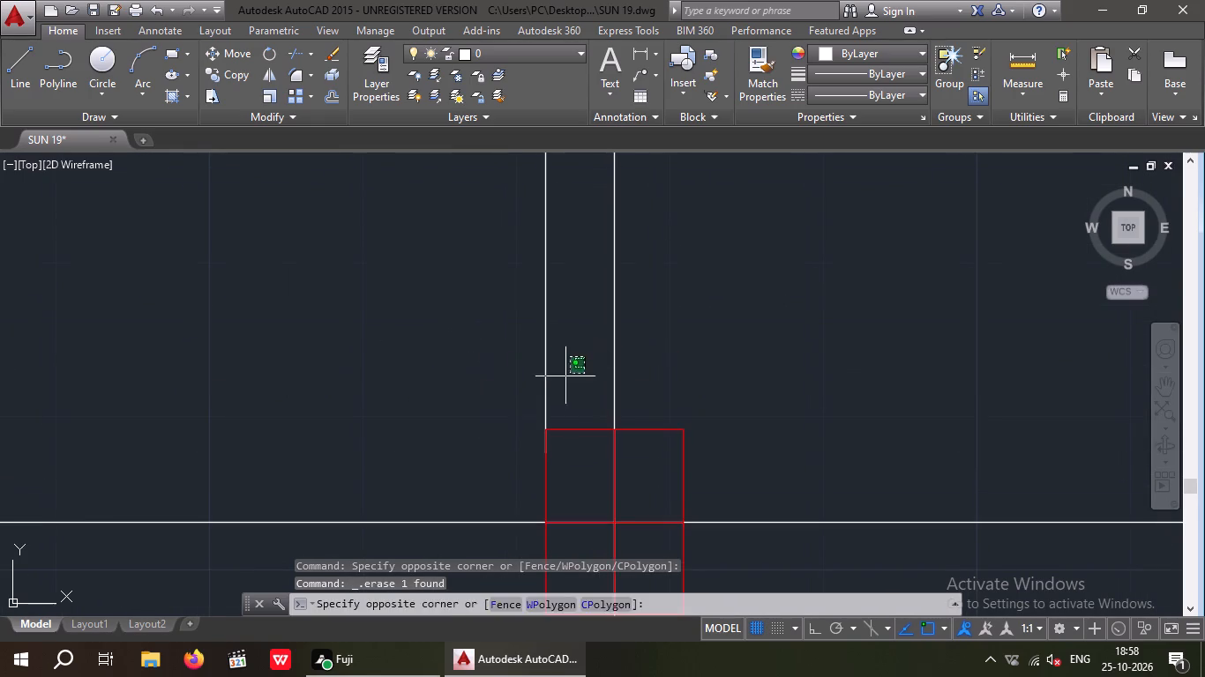
{"action": "left_click_drag", "start_coordinate": [565, 376], "coordinate": [517, 398]}
{"action": "left_click", "coordinate": [513, 397]}
{"action": "key", "text": "Delete"}
Erase the remaining wall segment running east from the west column of the southernmost red row, including its end cap.
{"action": "scroll", "coordinate": [497, 359], "scroll_direction": "down", "scroll_amount": 3}
{"action": "middle_click_drag", "start_coordinate": [479, 369], "coordinate": [561, 373]}
{"action": "scroll", "coordinate": [367, 381], "scroll_direction": "up", "scroll_amount": 3}
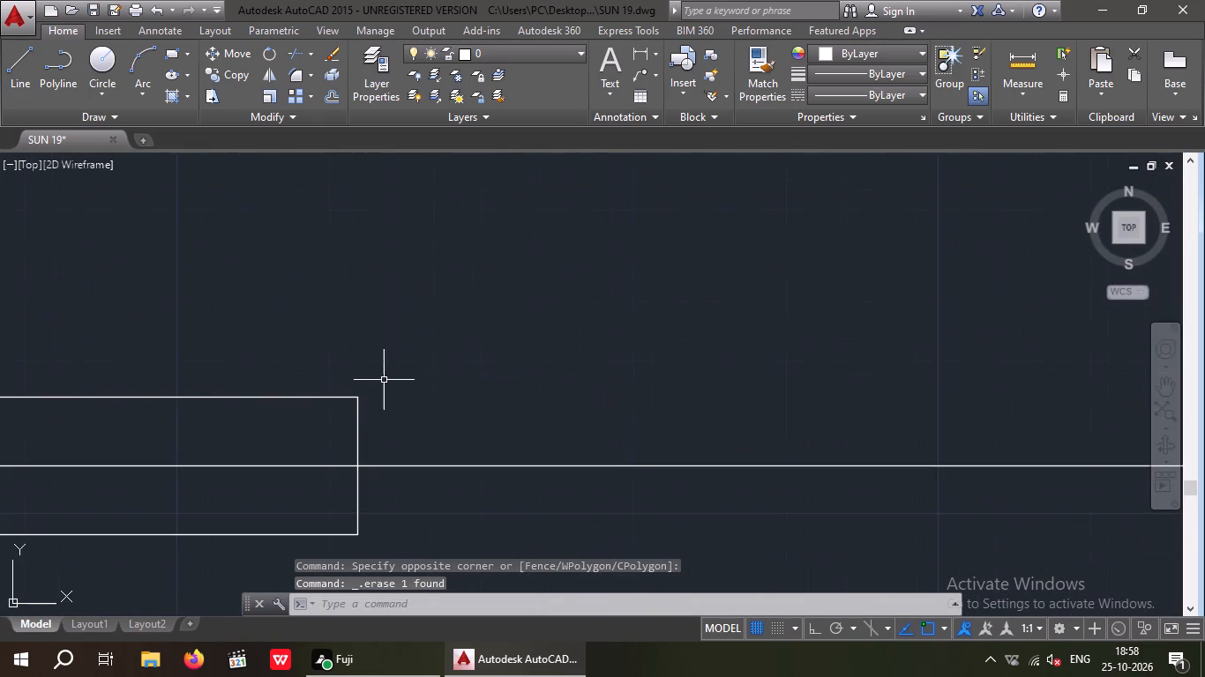
{"action": "left_click_drag", "start_coordinate": [401, 359], "coordinate": [331, 426]}
{"action": "left_click", "coordinate": [331, 426]}
{"action": "key", "text": "Delete"}
{"action": "scroll", "coordinate": [394, 356], "scroll_direction": "down", "scroll_amount": 3}
{"action": "middle_click_drag", "start_coordinate": [331, 448], "coordinate": [520, 420]}
{"action": "scroll", "coordinate": [464, 424], "scroll_direction": "down", "scroll_amount": 2}
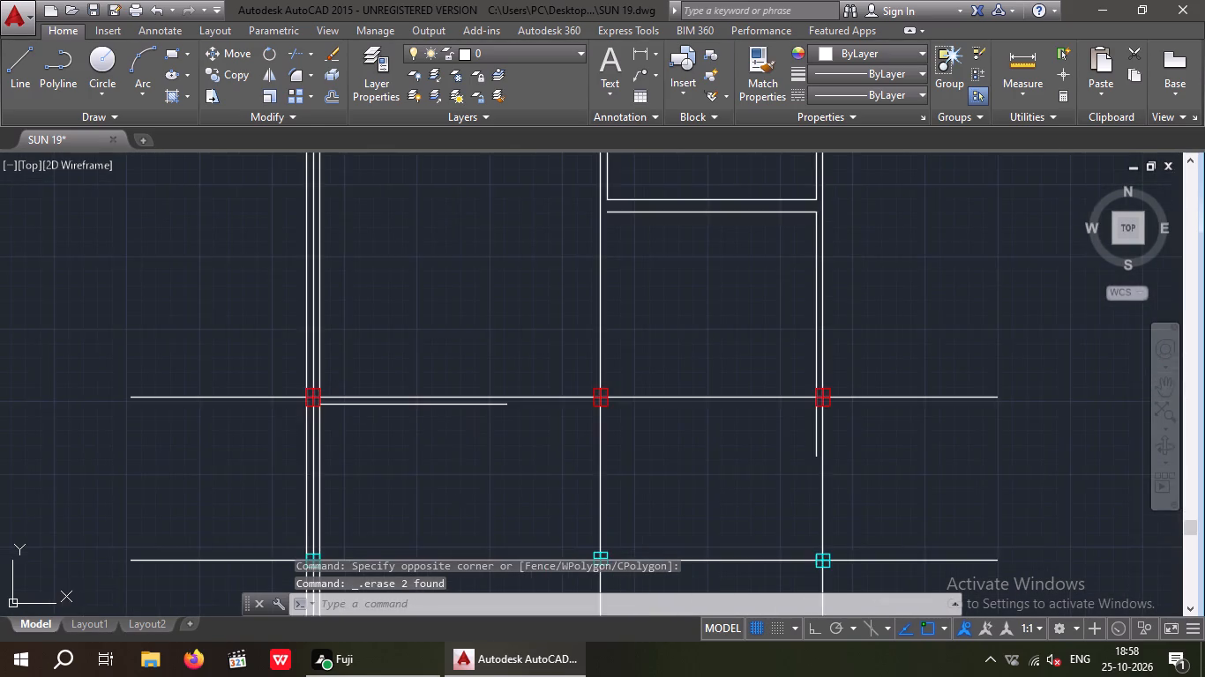
{"action": "scroll", "coordinate": [333, 413], "scroll_direction": "up", "scroll_amount": 3}
{"action": "left_click", "coordinate": [358, 424]}
{"action": "left_click", "coordinate": [346, 376]}
{"action": "key", "text": "Delete"}
Erase both wall lines flanking the west centre line south of the southernmost red row.
{"action": "left_click_drag", "start_coordinate": [334, 443], "coordinate": [295, 478]}
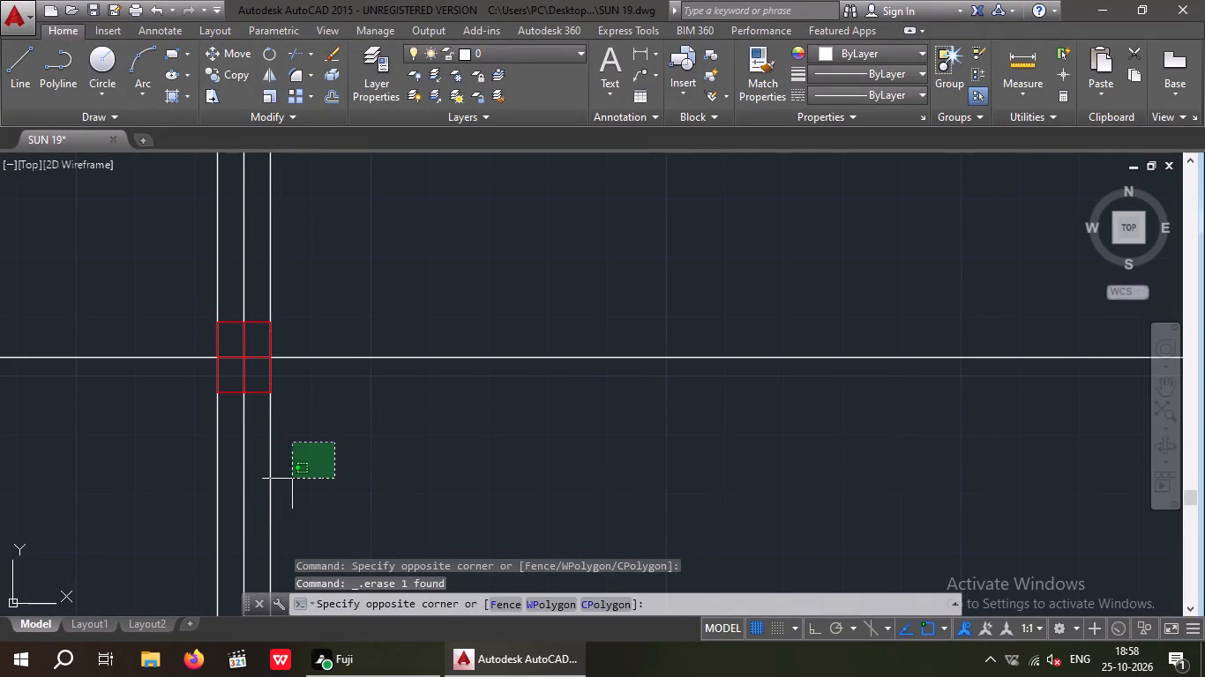
{"action": "left_click", "coordinate": [261, 492]}
{"action": "key", "text": "Delete"}
{"action": "left_click_drag", "start_coordinate": [227, 483], "coordinate": [155, 510]}
{"action": "left_click", "coordinate": [155, 510]}
{"action": "key", "text": "Delete"}
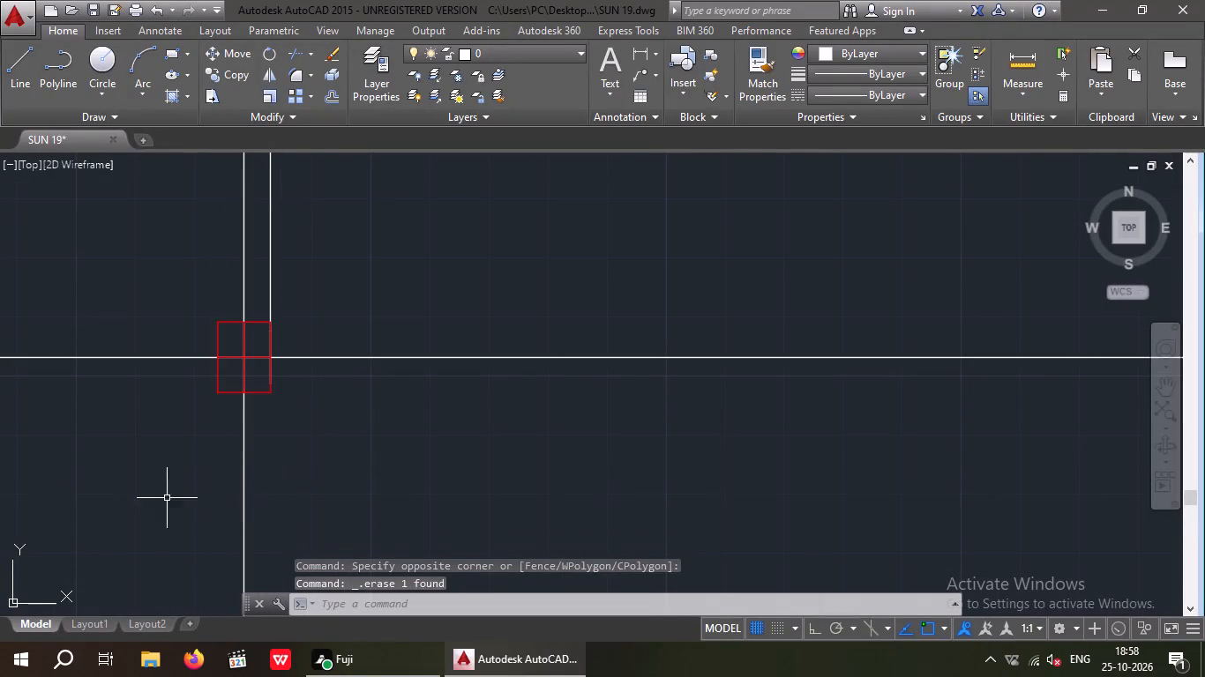
Erase the short leftover horizontal line just west of the southwest cyan column.
{"action": "scroll", "coordinate": [162, 412], "scroll_direction": "down", "scroll_amount": 3}
{"action": "middle_click_drag", "start_coordinate": [259, 480], "coordinate": [288, 395]}
{"action": "scroll", "coordinate": [303, 389], "scroll_direction": "down", "scroll_amount": 2}
{"action": "scroll", "coordinate": [251, 467], "scroll_direction": "up", "scroll_amount": 3}
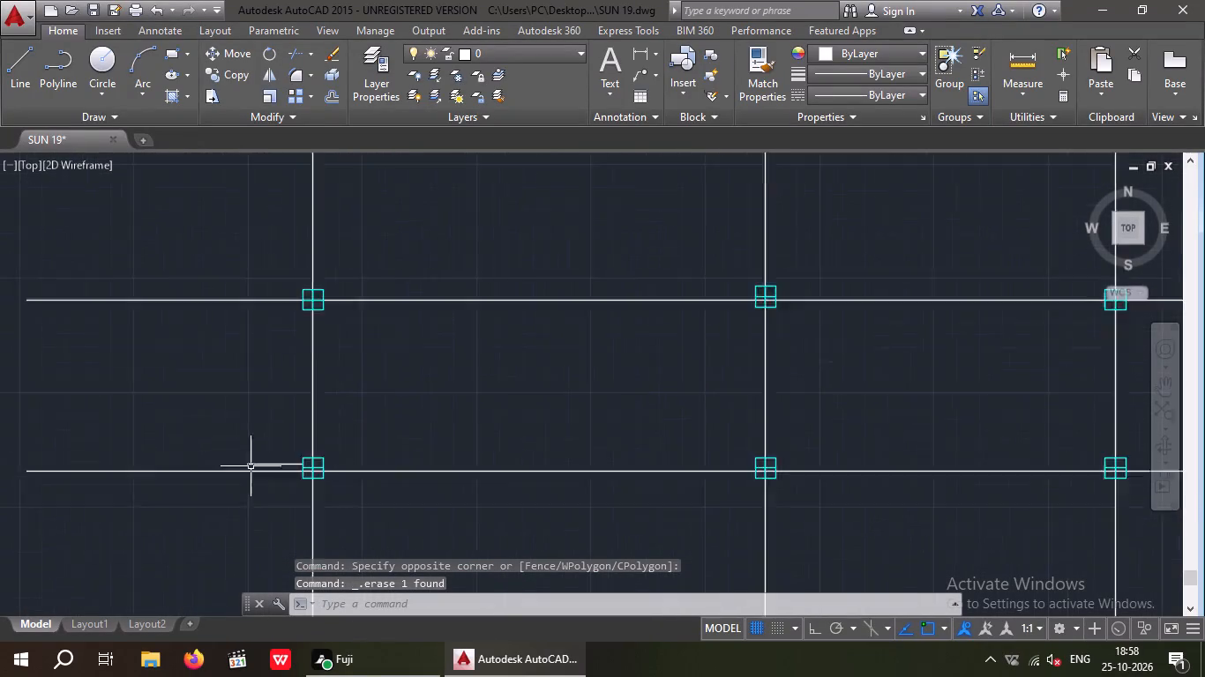
{"action": "scroll", "coordinate": [251, 466], "scroll_direction": "up", "scroll_amount": 4}
{"action": "left_click_drag", "start_coordinate": [286, 472], "coordinate": [255, 446]}
{"action": "left_click", "coordinate": [245, 405]}
{"action": "key", "text": "Delete"}
Erase the off-centre horizontal middle lines inside the west and middle columns of the southernmost cyan row.
{"action": "scroll", "coordinate": [269, 406], "scroll_direction": "down", "scroll_amount": 4}
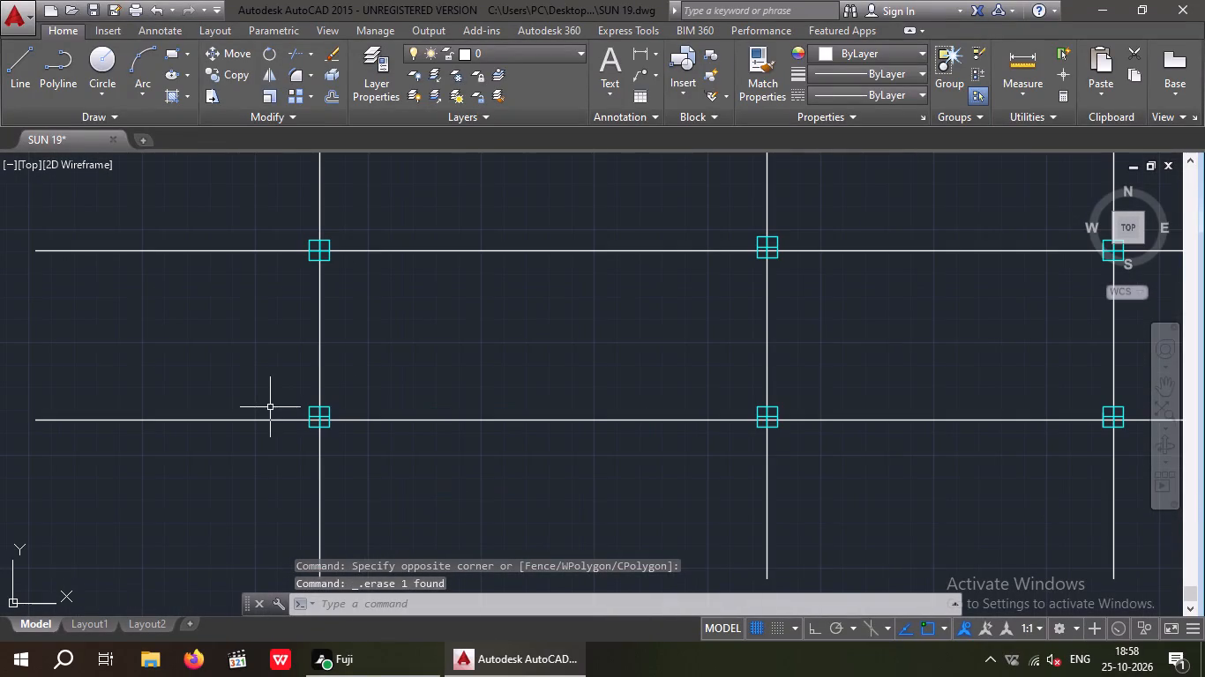
{"action": "scroll", "coordinate": [309, 415], "scroll_direction": "up", "scroll_amount": 5}
{"action": "left_click_drag", "start_coordinate": [338, 443], "coordinate": [323, 426]}
{"action": "left_click", "coordinate": [318, 411]}
{"action": "key", "text": "Delete"}
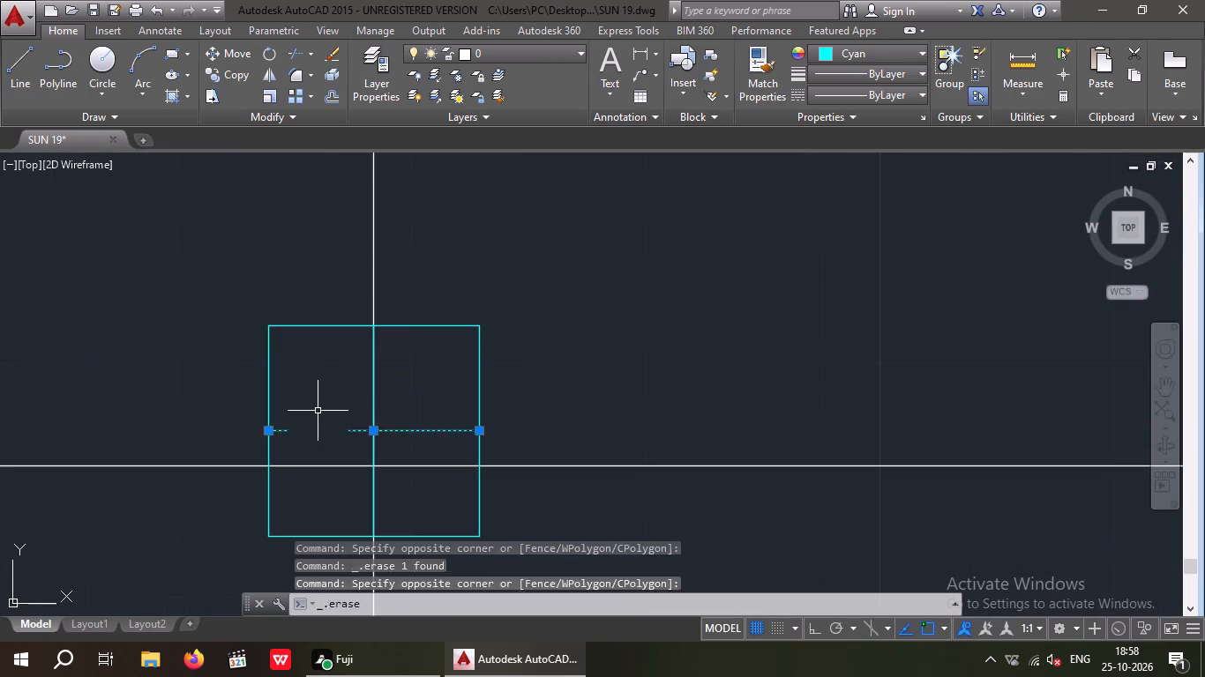
{"action": "scroll", "coordinate": [318, 412], "scroll_direction": "down", "scroll_amount": 4}
{"action": "middle_click_drag", "start_coordinate": [510, 469], "coordinate": [250, 474]}
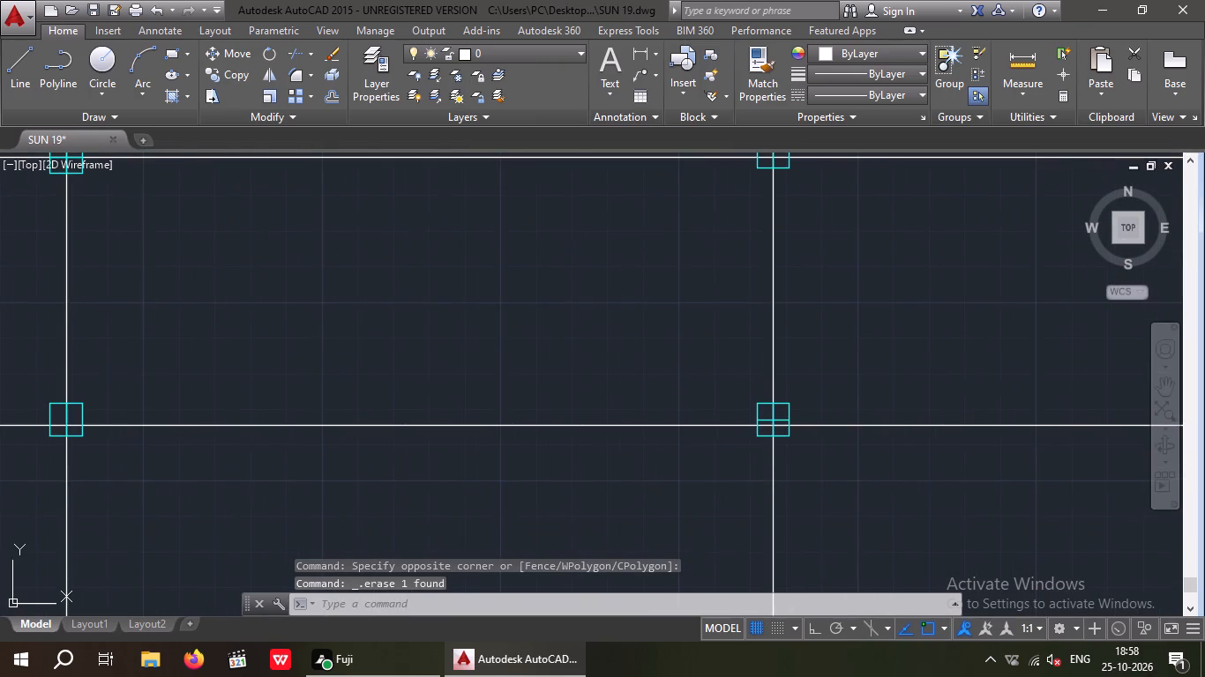
{"action": "scroll", "coordinate": [794, 424], "scroll_direction": "up", "scroll_amount": 5}
{"action": "left_click_drag", "start_coordinate": [682, 417], "coordinate": [674, 412]}
{"action": "left_click", "coordinate": [659, 376]}
{"action": "key", "text": "Delete"}
Erase the off-centre horizontal middle line inside the southeast cyan column.
{"action": "scroll", "coordinate": [660, 374], "scroll_direction": "down", "scroll_amount": 4}
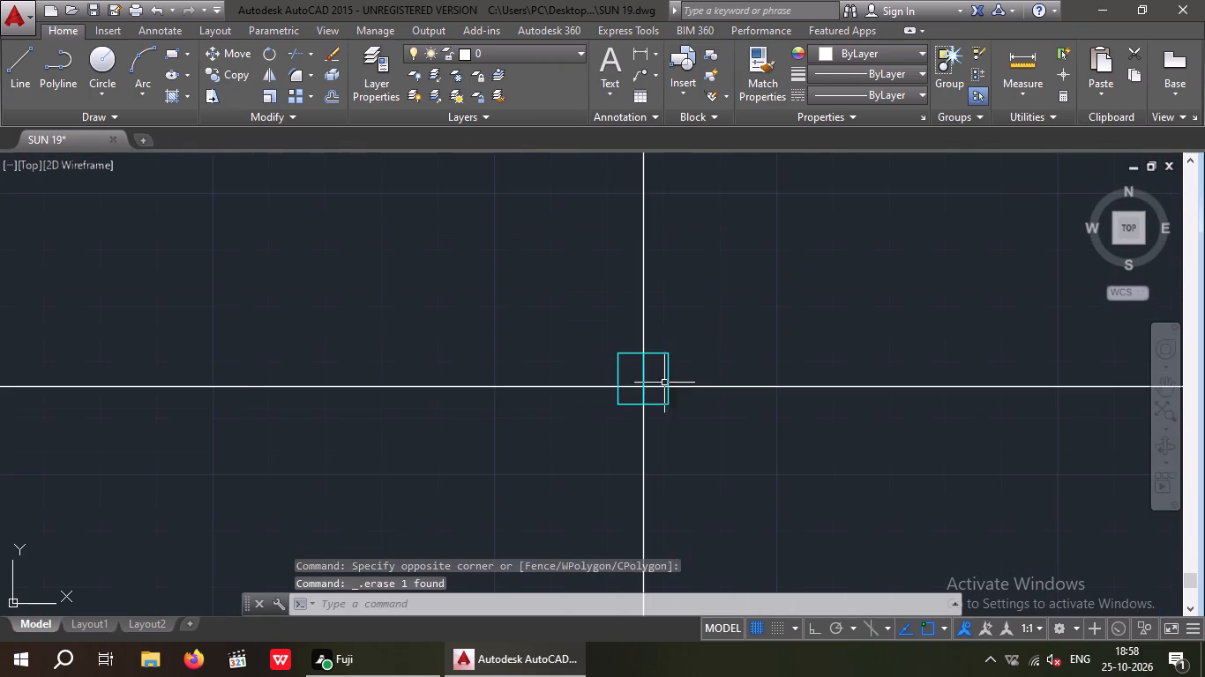
{"action": "middle_click_drag", "start_coordinate": [812, 465], "coordinate": [552, 511]}
{"action": "scroll", "coordinate": [577, 488], "scroll_direction": "down", "scroll_amount": 2}
{"action": "scroll", "coordinate": [849, 458], "scroll_direction": "up", "scroll_amount": 5}
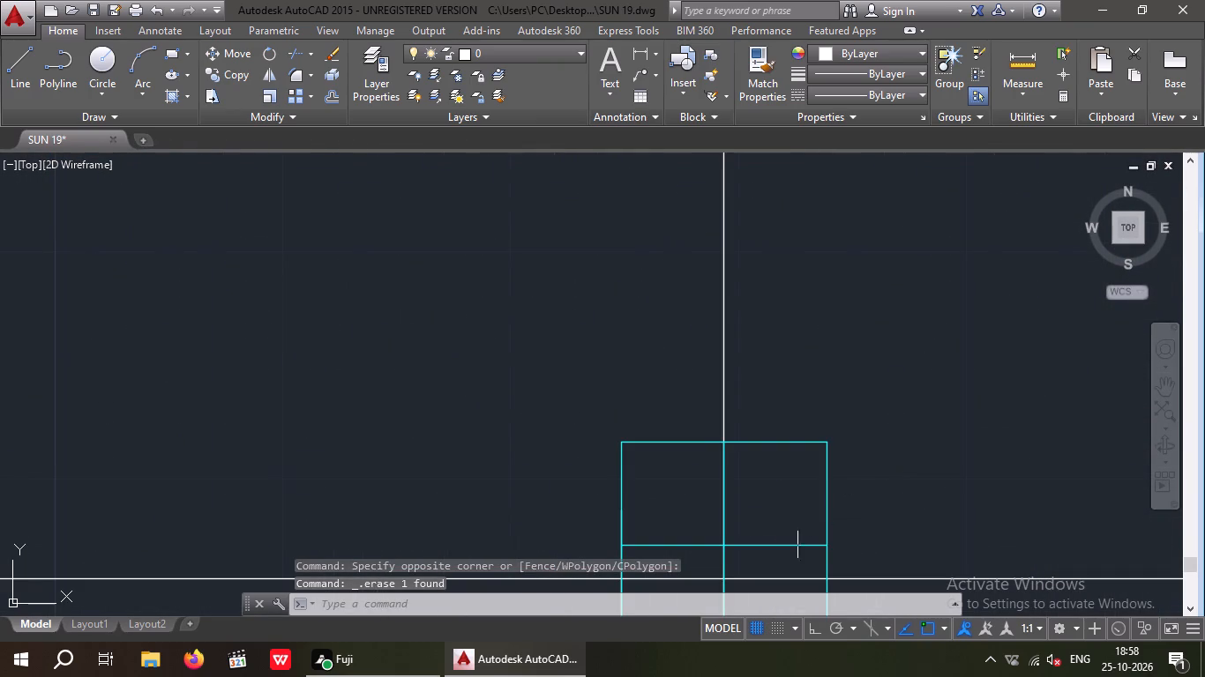
{"action": "left_click_drag", "start_coordinate": [780, 562], "coordinate": [769, 532]}
{"action": "left_click", "coordinate": [767, 522]}
{"action": "key", "text": "Delete"}
Erase the off-centre horizontal middle line inside the middle column of the northern cyan row.
{"action": "scroll", "coordinate": [712, 387], "scroll_direction": "down", "scroll_amount": 5}
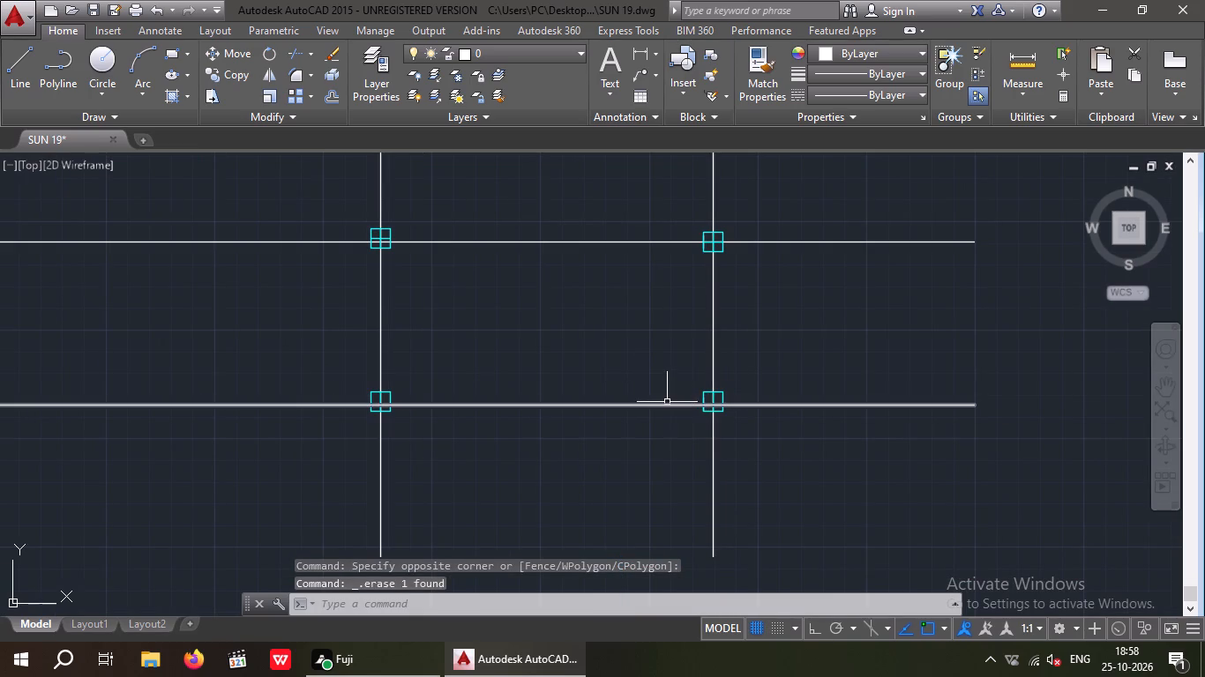
{"action": "middle_click_drag", "start_coordinate": [667, 421], "coordinate": [657, 499]}
{"action": "scroll", "coordinate": [707, 308], "scroll_direction": "up", "scroll_amount": 3}
{"action": "scroll", "coordinate": [708, 319], "scroll_direction": "down", "scroll_amount": 4}
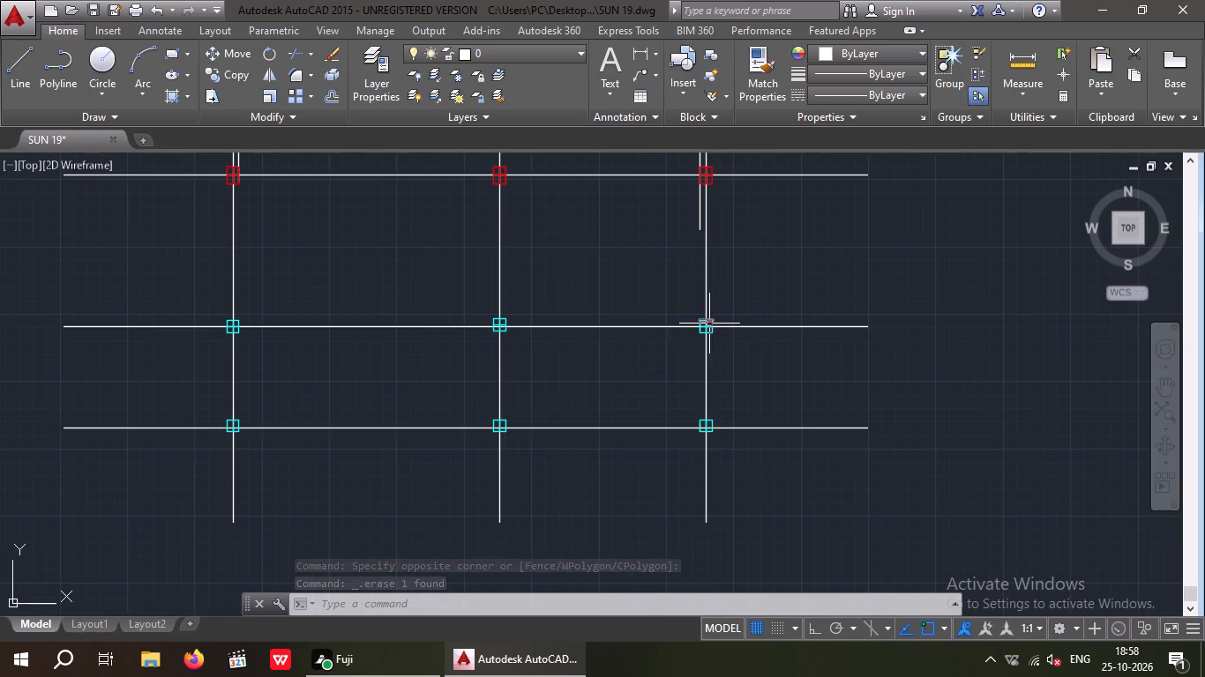
{"action": "middle_click_drag", "start_coordinate": [633, 391], "coordinate": [681, 428]}
{"action": "middle_click_drag", "start_coordinate": [649, 443], "coordinate": [664, 492]}
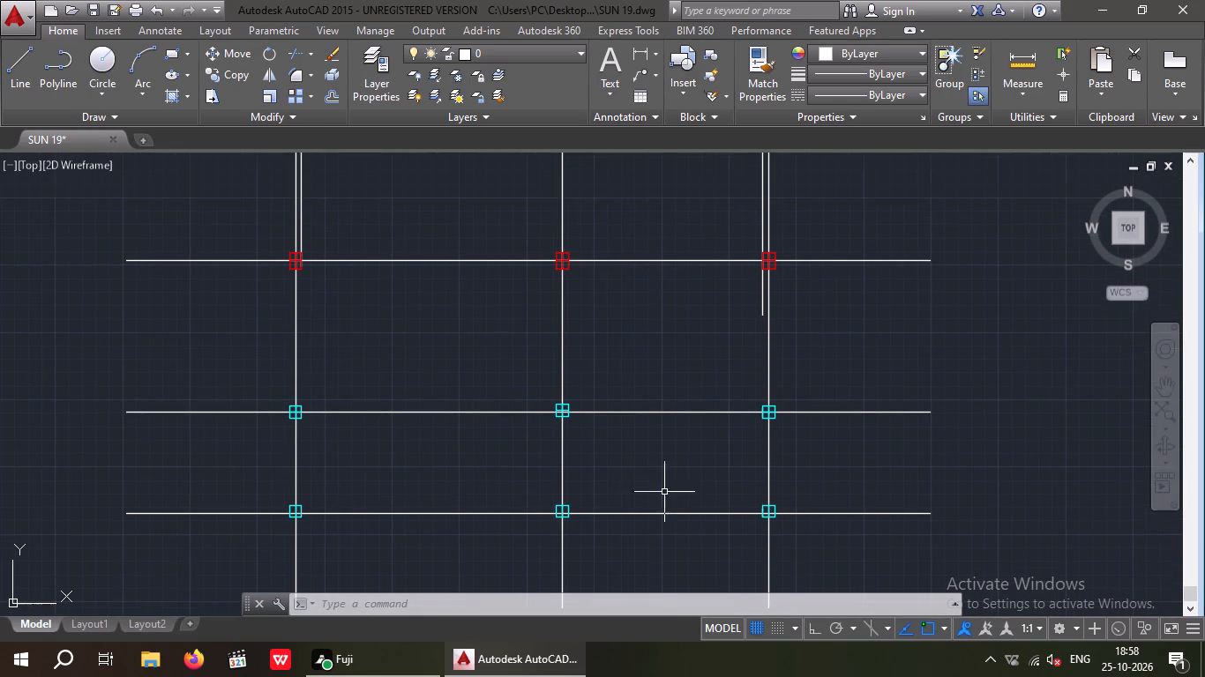
{"action": "middle_click_drag", "start_coordinate": [648, 377], "coordinate": [641, 386]}
{"action": "scroll", "coordinate": [568, 420], "scroll_direction": "up", "scroll_amount": 5}
{"action": "scroll", "coordinate": [485, 428], "scroll_direction": "up", "scroll_amount": 1}
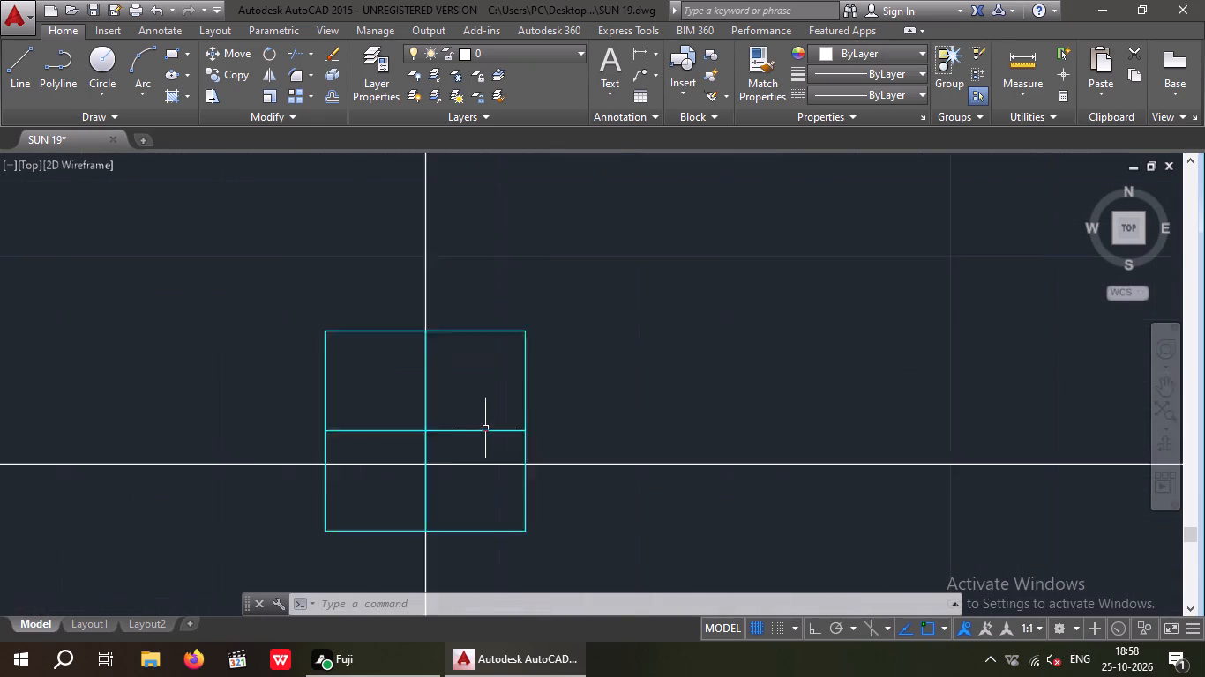
{"action": "scroll", "coordinate": [485, 428], "scroll_direction": "up", "scroll_amount": 1}
{"action": "left_click_drag", "start_coordinate": [481, 451], "coordinate": [457, 435]}
{"action": "left_click", "coordinate": [444, 392]}
{"action": "key", "text": "Delete"}
{"action": "scroll", "coordinate": [474, 393], "scroll_direction": "down", "scroll_amount": 3}
{"action": "scroll", "coordinate": [692, 383], "scroll_direction": "down", "scroll_amount": 2}
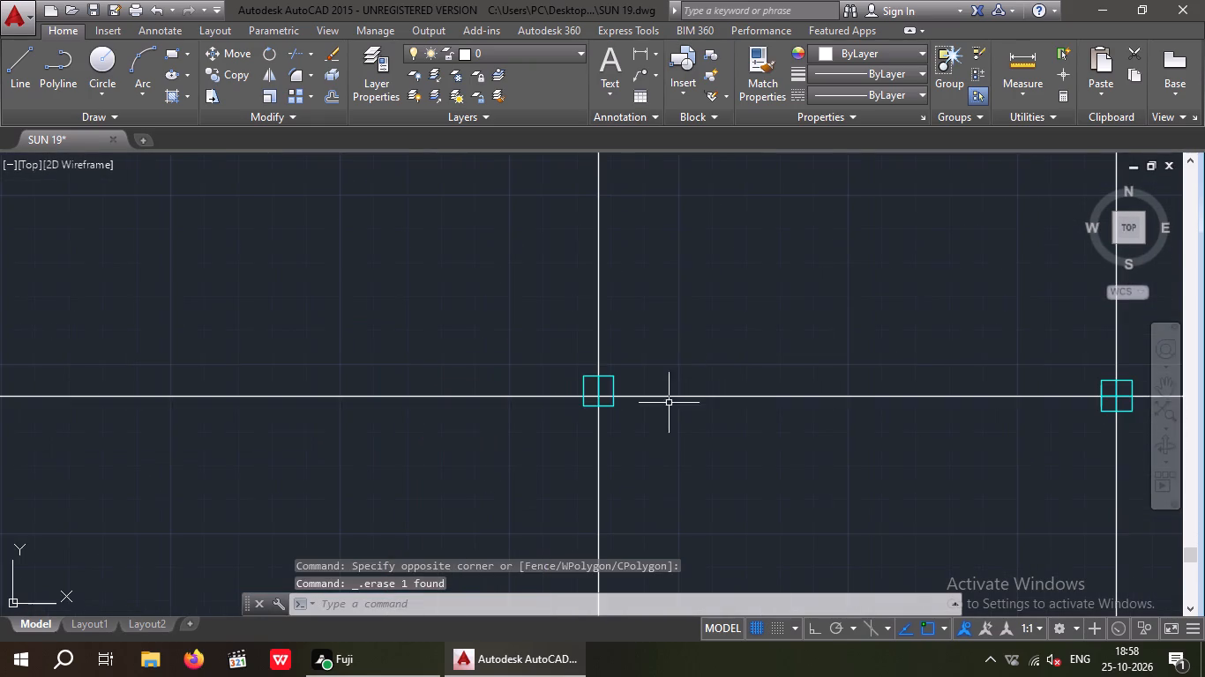
Erase the leftover wall line just west of the east centre line that passes the southernmost red row's east column.
{"action": "scroll", "coordinate": [703, 421], "scroll_direction": "down", "scroll_amount": 1}
{"action": "middle_click_drag", "start_coordinate": [700, 425], "coordinate": [592, 450]}
{"action": "scroll", "coordinate": [858, 441], "scroll_direction": "up", "scroll_amount": 4}
{"action": "scroll", "coordinate": [659, 446], "scroll_direction": "down", "scroll_amount": 4}
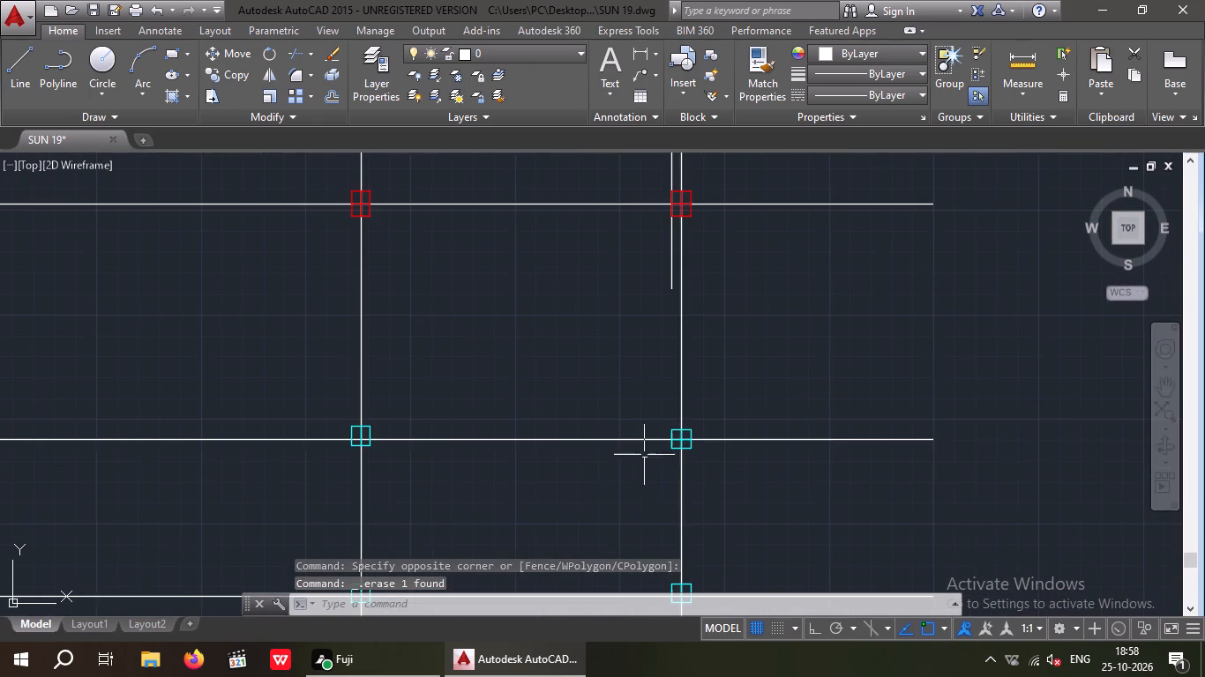
{"action": "middle_click_drag", "start_coordinate": [552, 463], "coordinate": [744, 460]}
{"action": "scroll", "coordinate": [737, 469], "scroll_direction": "down", "scroll_amount": 1}
{"action": "middle_click_drag", "start_coordinate": [745, 387], "coordinate": [744, 433]}
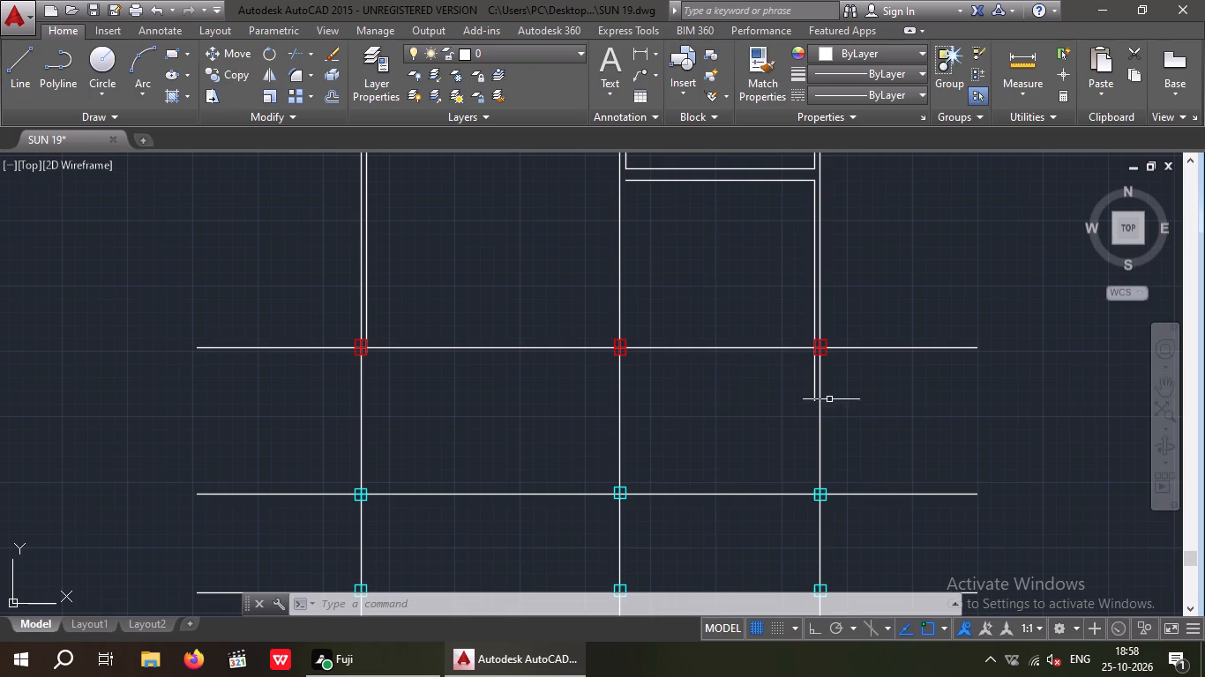
{"action": "scroll", "coordinate": [811, 383], "scroll_direction": "up", "scroll_amount": 5}
{"action": "left_click_drag", "start_coordinate": [838, 370], "coordinate": [749, 436]}
{"action": "left_click", "coordinate": [748, 435]}
{"action": "key", "text": "Delete"}
Erase the double cross-wall lines between the middle and east centre lines, north of the southernmost red row.
{"action": "scroll", "coordinate": [755, 405], "scroll_direction": "down", "scroll_amount": 2}
{"action": "middle_click_drag", "start_coordinate": [749, 472], "coordinate": [740, 556]}
{"action": "scroll", "coordinate": [707, 424], "scroll_direction": "down", "scroll_amount": 2}
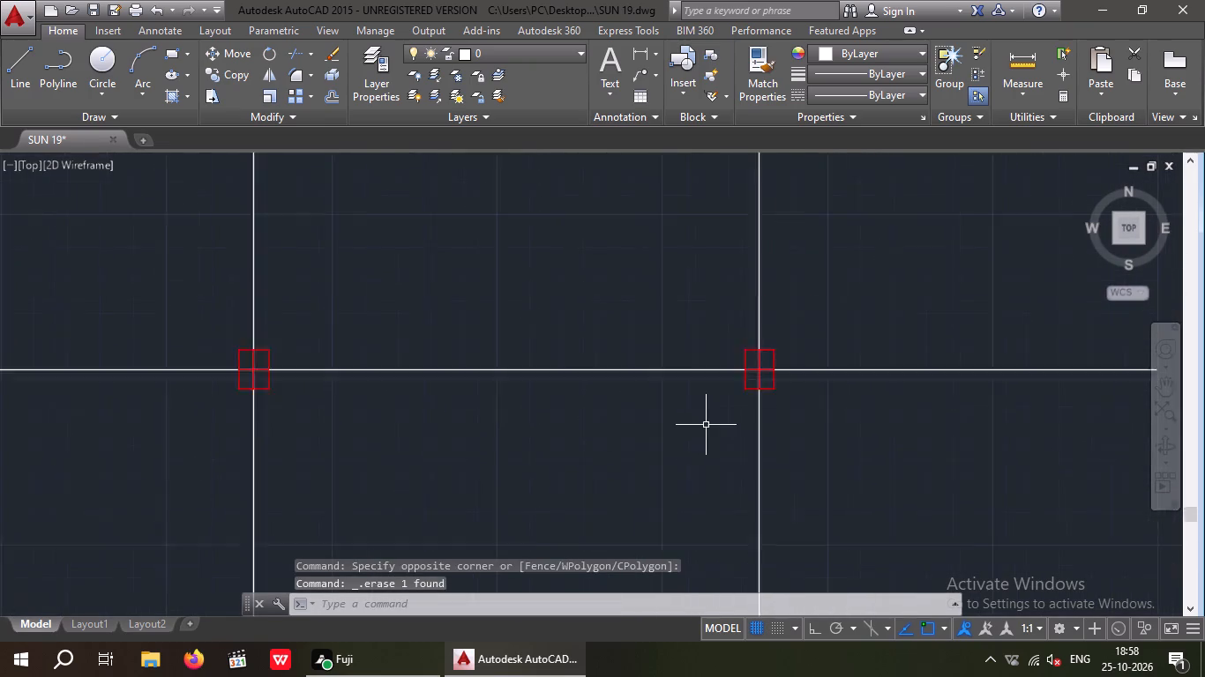
{"action": "scroll", "coordinate": [706, 425], "scroll_direction": "down", "scroll_amount": 1}
{"action": "middle_click_drag", "start_coordinate": [690, 336], "coordinate": [682, 437]}
{"action": "left_click_drag", "start_coordinate": [653, 376], "coordinate": [631, 354]}
{"action": "left_click", "coordinate": [613, 286]}
{"action": "key", "text": "Delete"}
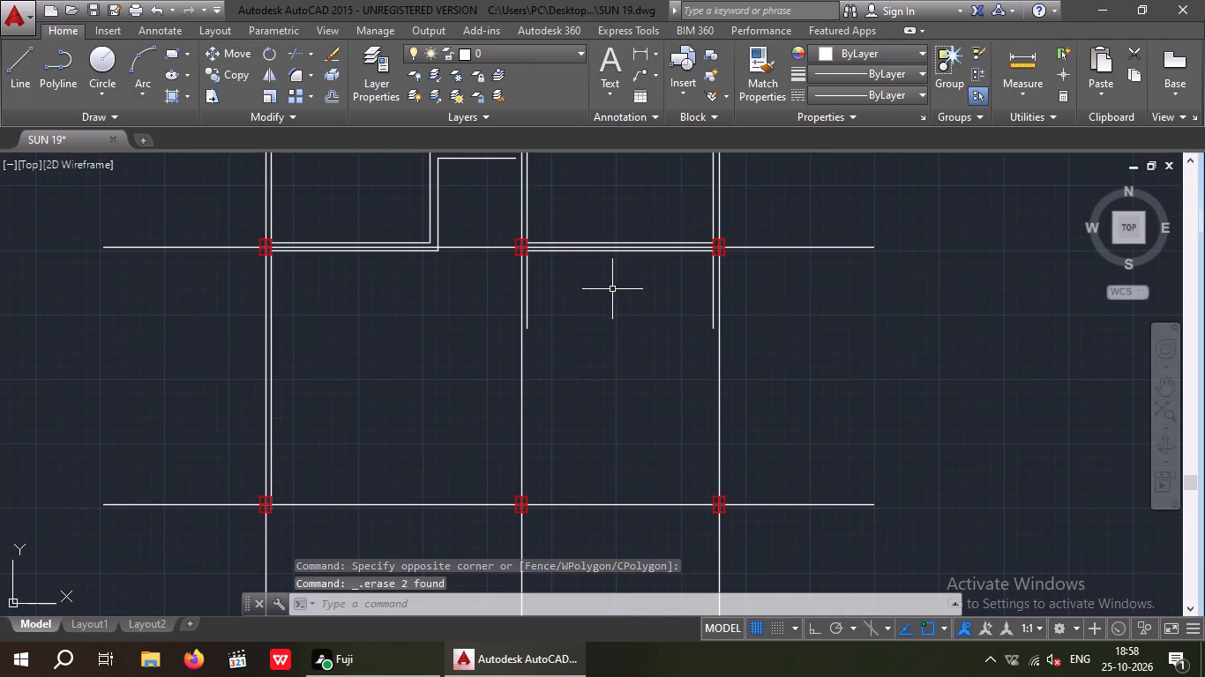
Erase the wall line east of the middle centre line and the adjoining lower cross-wall line at the next red row north.
{"action": "scroll", "coordinate": [619, 344], "scroll_direction": "down", "scroll_amount": 1}
{"action": "middle_click_drag", "start_coordinate": [615, 393], "coordinate": [628, 495]}
{"action": "scroll", "coordinate": [592, 407], "scroll_direction": "up", "scroll_amount": 4}
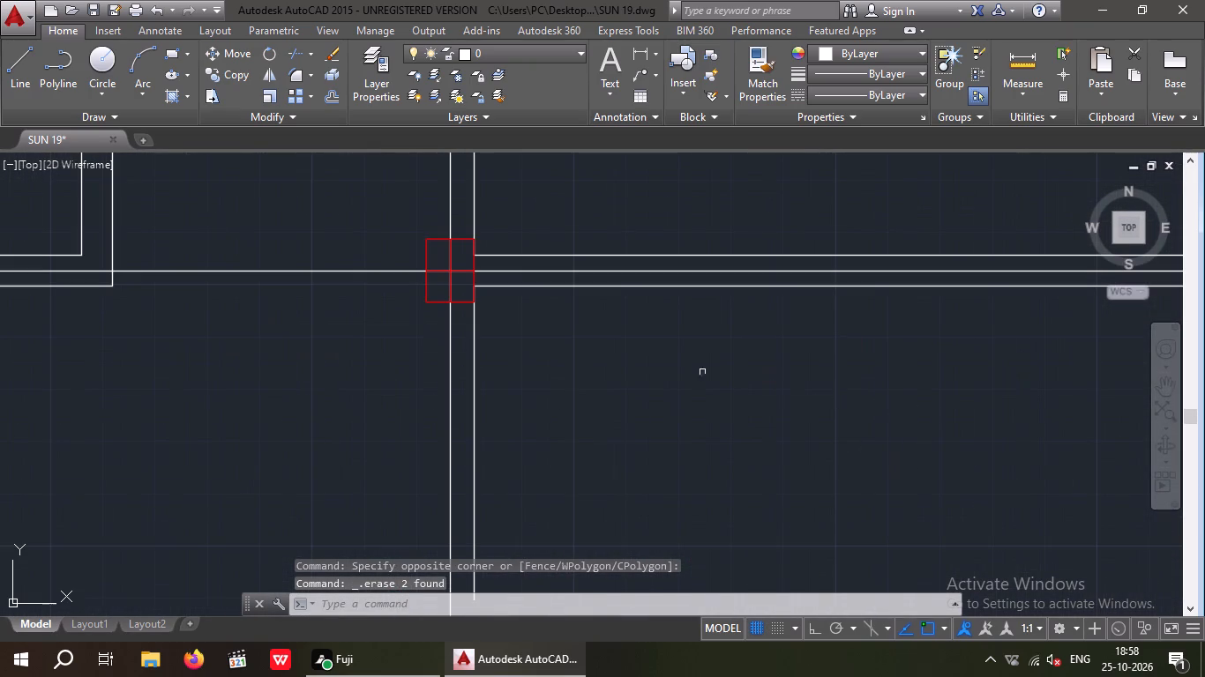
{"action": "scroll", "coordinate": [499, 314], "scroll_direction": "up", "scroll_amount": 2}
{"action": "left_click_drag", "start_coordinate": [496, 337], "coordinate": [420, 416]}
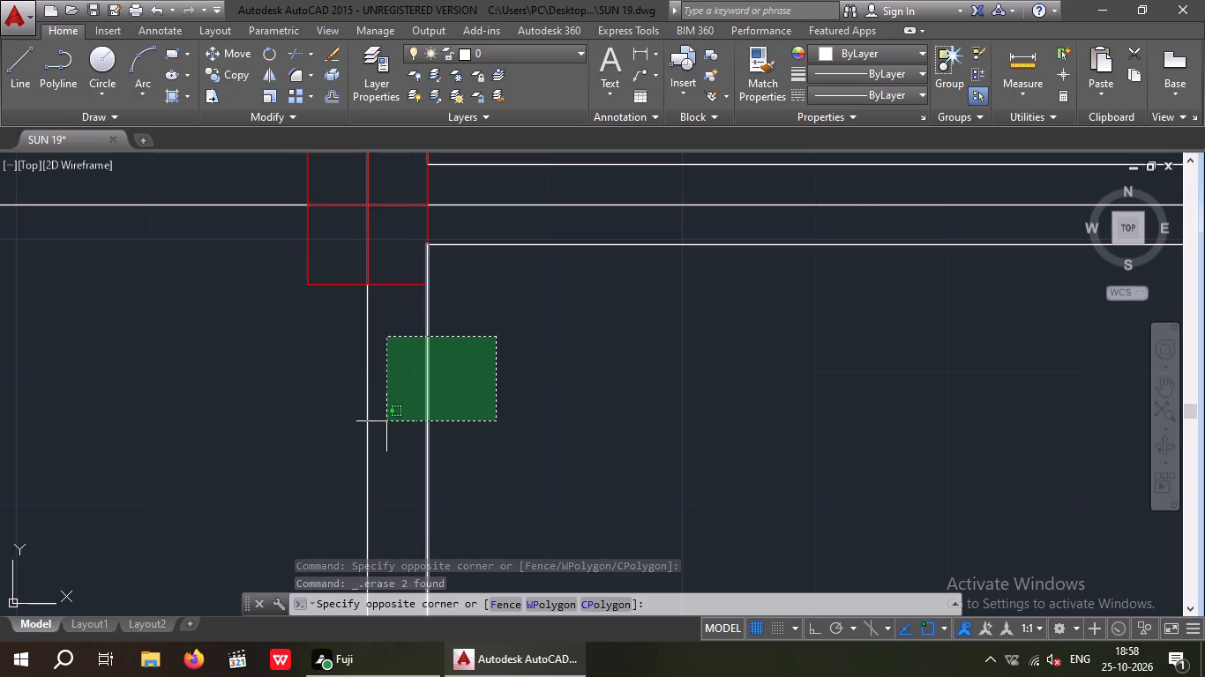
{"action": "left_click_drag", "start_coordinate": [386, 421], "coordinate": [412, 421]}
{"action": "left_click_drag", "start_coordinate": [719, 390], "coordinate": [665, 338]}
{"action": "left_click", "coordinate": [639, 231]}
{"action": "key", "text": "Delete"}
Erase the remaining wall line just west of the east centre line, south of that red row.
{"action": "scroll", "coordinate": [638, 304], "scroll_direction": "down", "scroll_amount": 3}
{"action": "middle_click_drag", "start_coordinate": [784, 373], "coordinate": [528, 394]}
{"action": "scroll", "coordinate": [798, 420], "scroll_direction": "up", "scroll_amount": 3}
{"action": "left_click_drag", "start_coordinate": [815, 399], "coordinate": [731, 450]}
{"action": "key", "text": "Delete"}
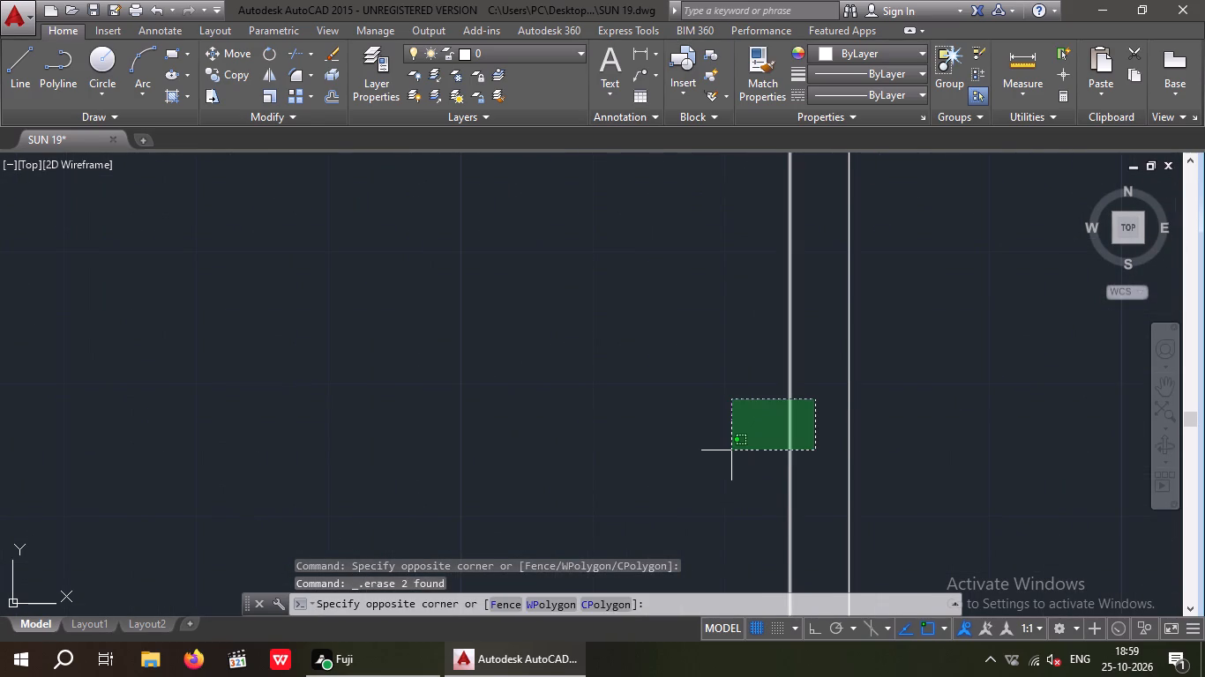
{"action": "left_click", "coordinate": [731, 450]}
{"action": "key", "text": "Delete"}
Erase the upper cross-wall line at the red row between the middle and east centre lines, and the wall line west of the east centre line north of it.
{"action": "scroll", "coordinate": [730, 448], "scroll_direction": "down", "scroll_amount": 3}
{"action": "middle_click_drag", "start_coordinate": [732, 459], "coordinate": [752, 532]}
{"action": "scroll", "coordinate": [655, 385], "scroll_direction": "up", "scroll_amount": 3}
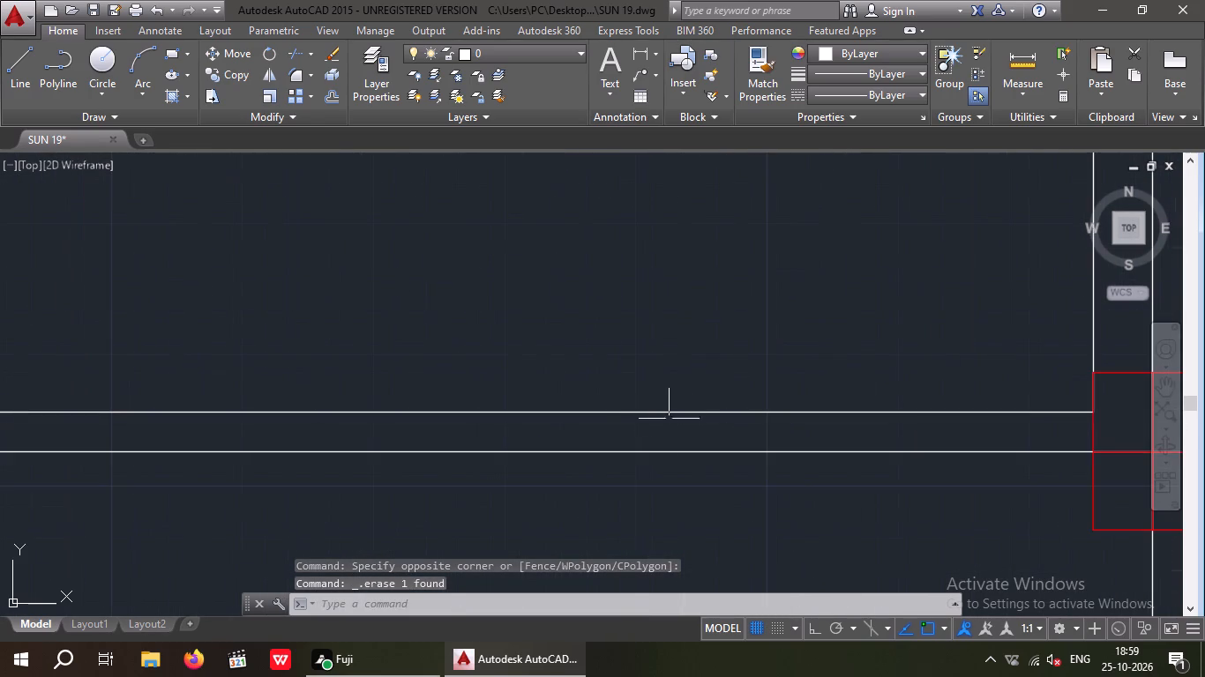
{"action": "left_click_drag", "start_coordinate": [670, 426], "coordinate": [654, 404]}
{"action": "left_click", "coordinate": [654, 388]}
{"action": "key", "text": "Delete"}
{"action": "scroll", "coordinate": [685, 360], "scroll_direction": "down", "scroll_amount": 3}
{"action": "scroll", "coordinate": [790, 331], "scroll_direction": "up", "scroll_amount": 3}
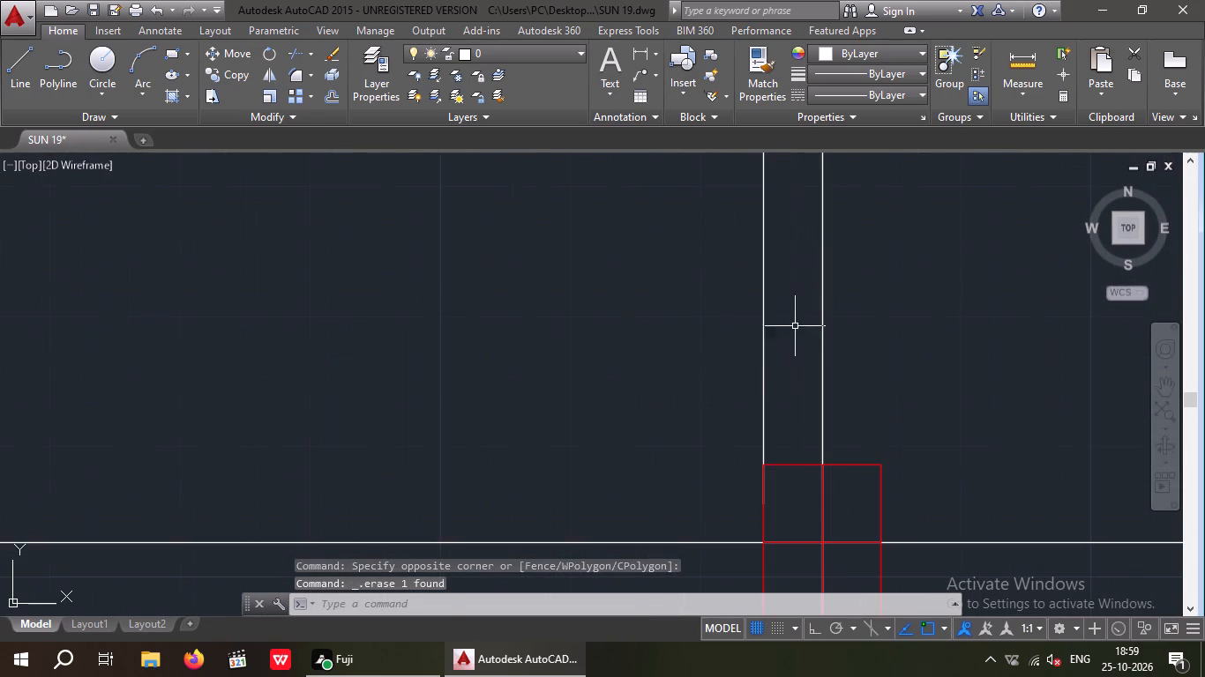
{"action": "left_click_drag", "start_coordinate": [797, 321], "coordinate": [715, 371]}
{"action": "left_click", "coordinate": [715, 371]}
{"action": "key", "text": "Delete"}
Erase the wall line just east of the middle centre line between that red row and the cyan row north of it.
{"action": "scroll", "coordinate": [701, 366], "scroll_direction": "down", "scroll_amount": 4}
{"action": "middle_click_drag", "start_coordinate": [586, 325], "coordinate": [647, 358]}
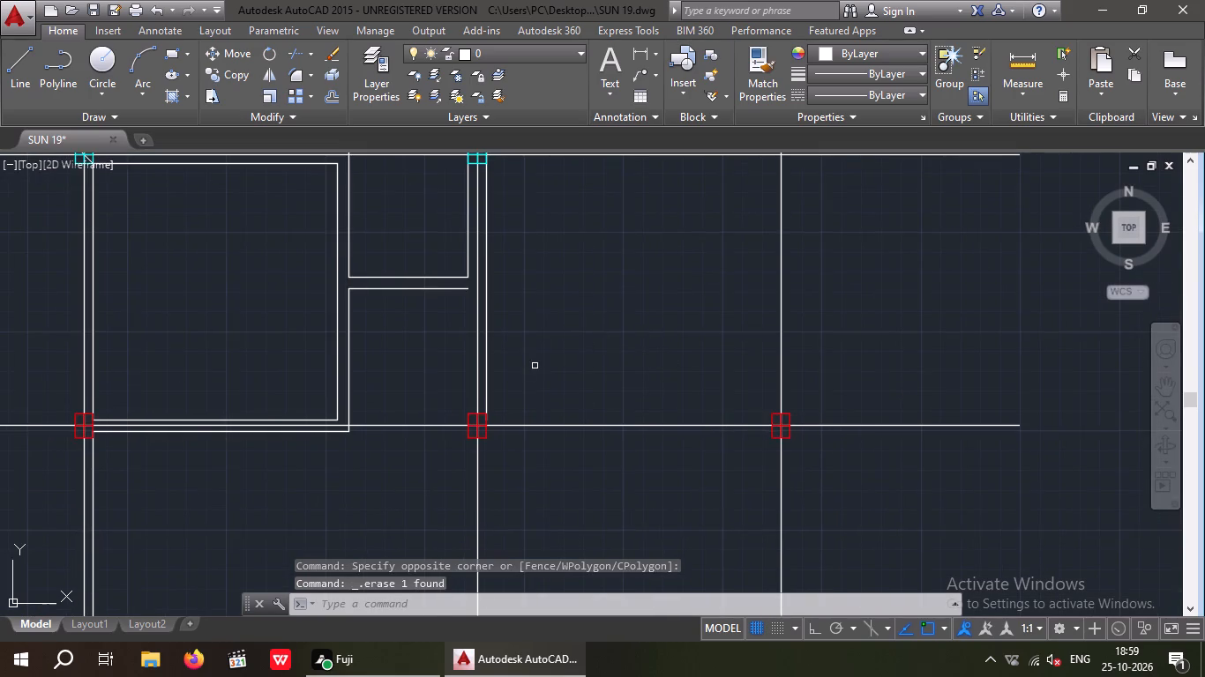
{"action": "scroll", "coordinate": [513, 342], "scroll_direction": "up", "scroll_amount": 3}
{"action": "left_click_drag", "start_coordinate": [482, 304], "coordinate": [379, 381]}
{"action": "left_click", "coordinate": [367, 385]}
{"action": "key", "text": "Delete"}
Erase the group of partition wall lines between the west and middle centre lines, north of that red row.
{"action": "scroll", "coordinate": [474, 347], "scroll_direction": "down", "scroll_amount": 4}
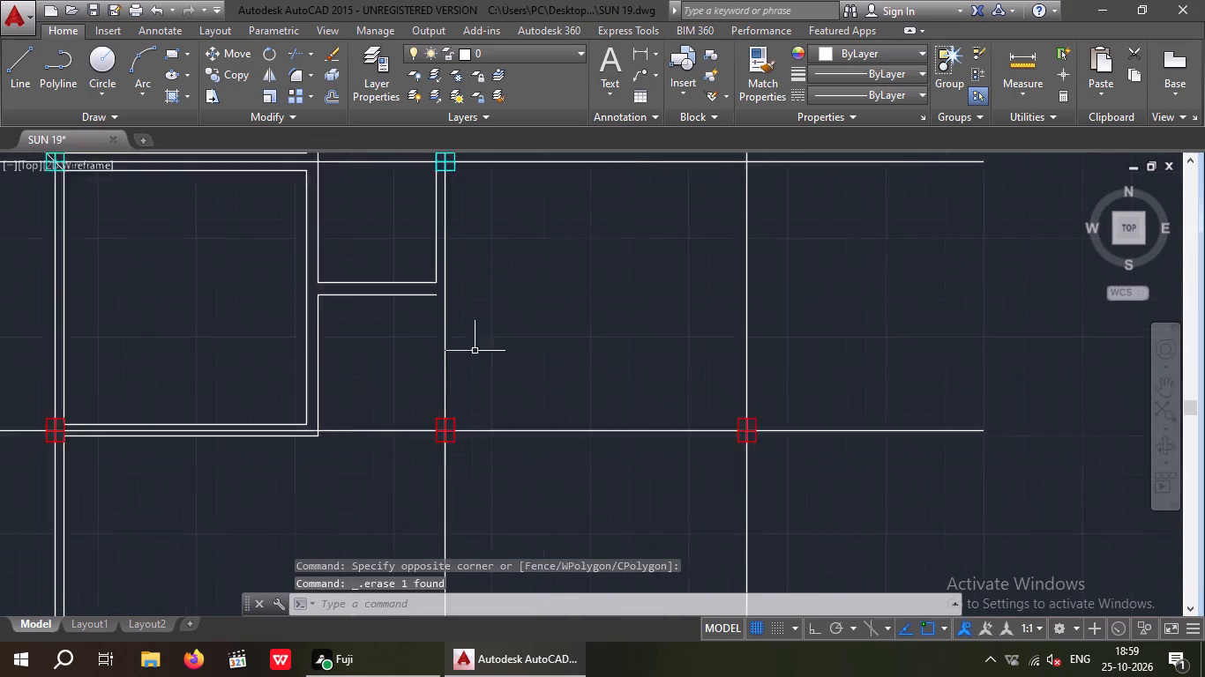
{"action": "middle_click_drag", "start_coordinate": [547, 349], "coordinate": [564, 391]}
{"action": "left_click_drag", "start_coordinate": [432, 398], "coordinate": [415, 380]}
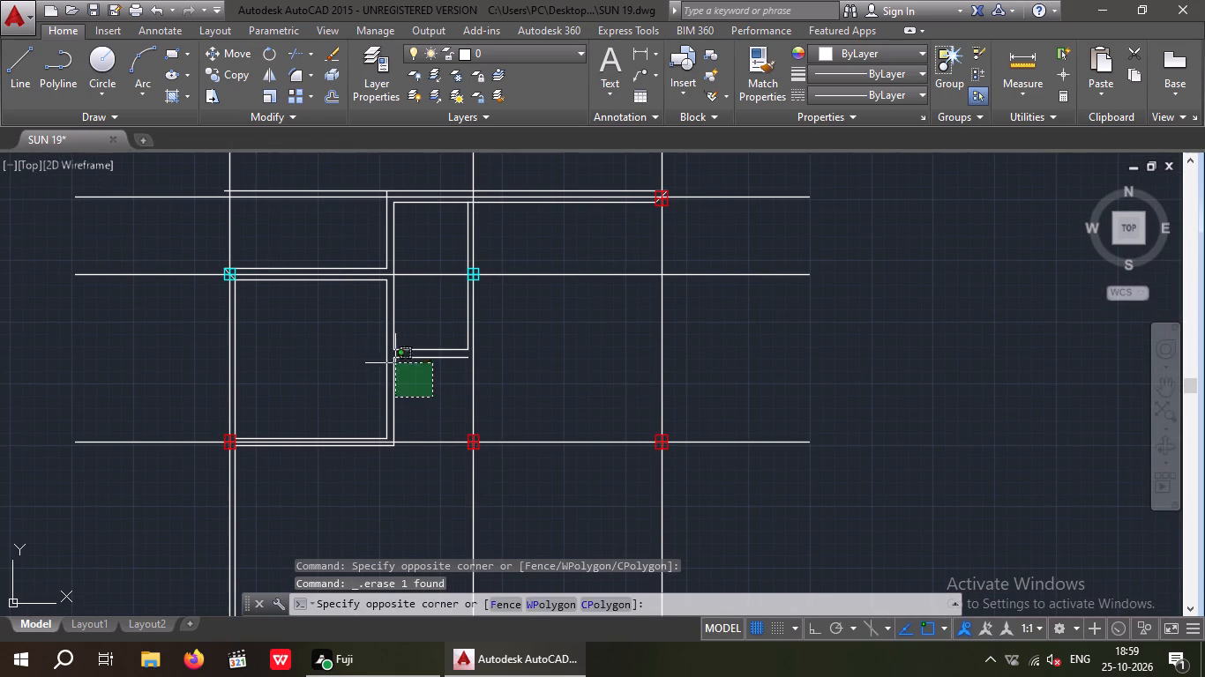
{"action": "left_click", "coordinate": [374, 331]}
{"action": "key", "text": "Delete"}
Erase the two wall lines flanking that red row's centre line between the west and middle centre lines.
{"action": "scroll", "coordinate": [321, 465], "scroll_direction": "up", "scroll_amount": 3}
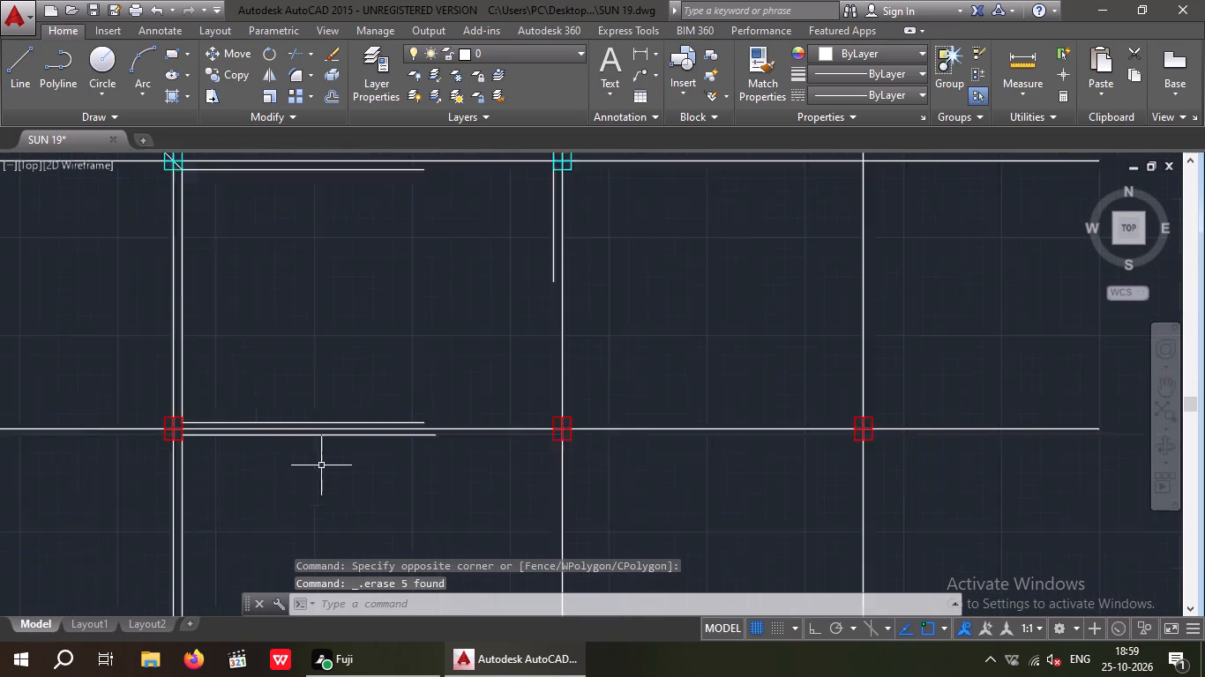
{"action": "scroll", "coordinate": [487, 372], "scroll_direction": "up", "scroll_amount": 3}
{"action": "left_click_drag", "start_coordinate": [561, 371], "coordinate": [548, 356]}
{"action": "left_click", "coordinate": [522, 292]}
{"action": "key", "text": "Delete"}
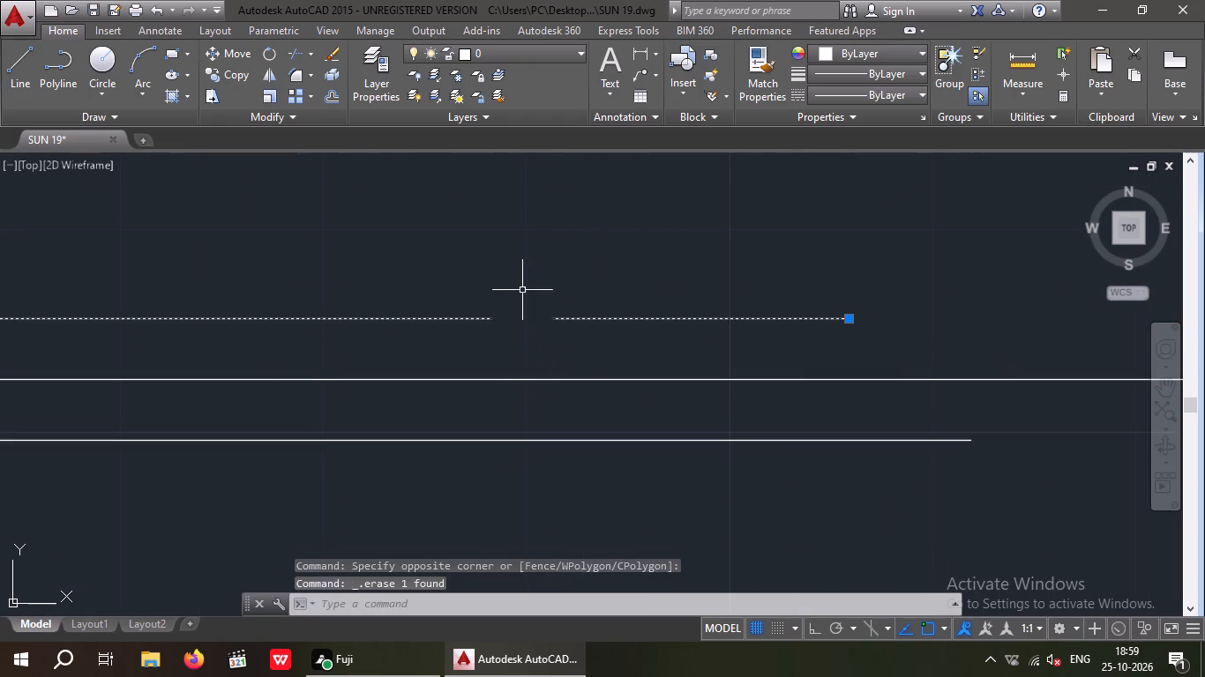
{"action": "scroll", "coordinate": [557, 270], "scroll_direction": "down", "scroll_amount": 4}
{"action": "scroll", "coordinate": [460, 319], "scroll_direction": "up", "scroll_amount": 3}
{"action": "left_click_drag", "start_coordinate": [503, 361], "coordinate": [487, 334]}
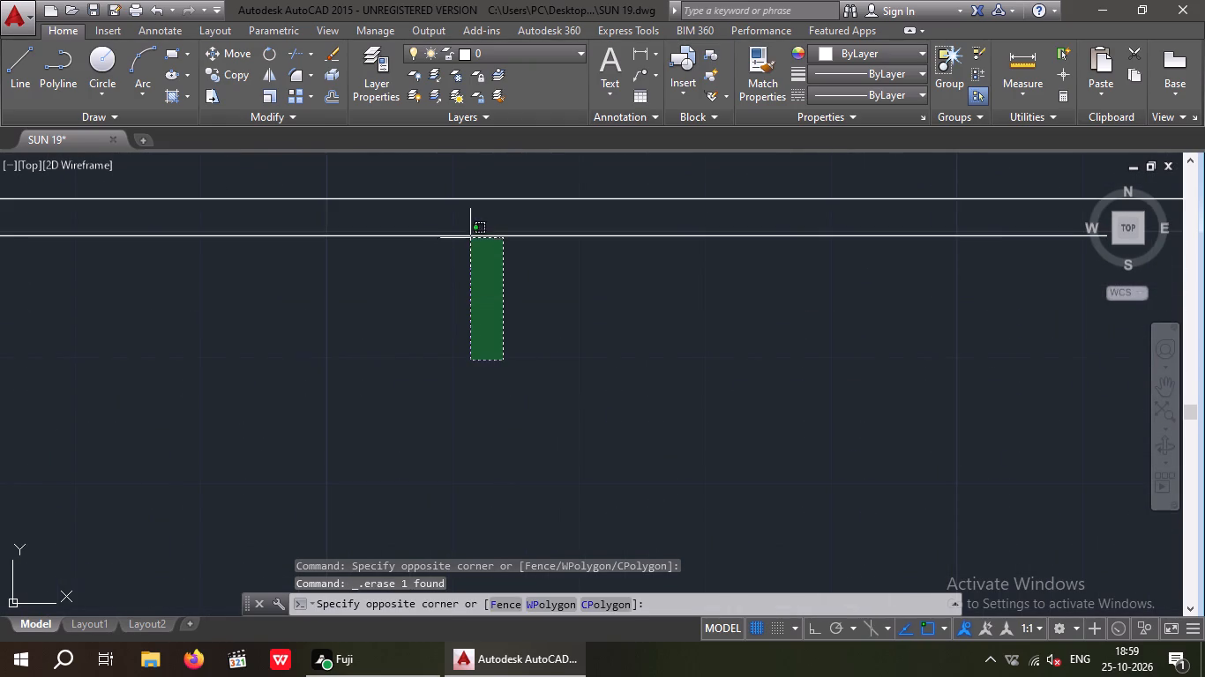
{"action": "left_click", "coordinate": [471, 222]}
{"action": "key", "text": "Delete"}
Erase the wall line just east of the west centre line, south of that red row.
{"action": "scroll", "coordinate": [474, 293], "scroll_direction": "down", "scroll_amount": 4}
{"action": "middle_click_drag", "start_coordinate": [371, 380], "coordinate": [437, 337]}
{"action": "scroll", "coordinate": [416, 337], "scroll_direction": "up", "scroll_amount": 2}
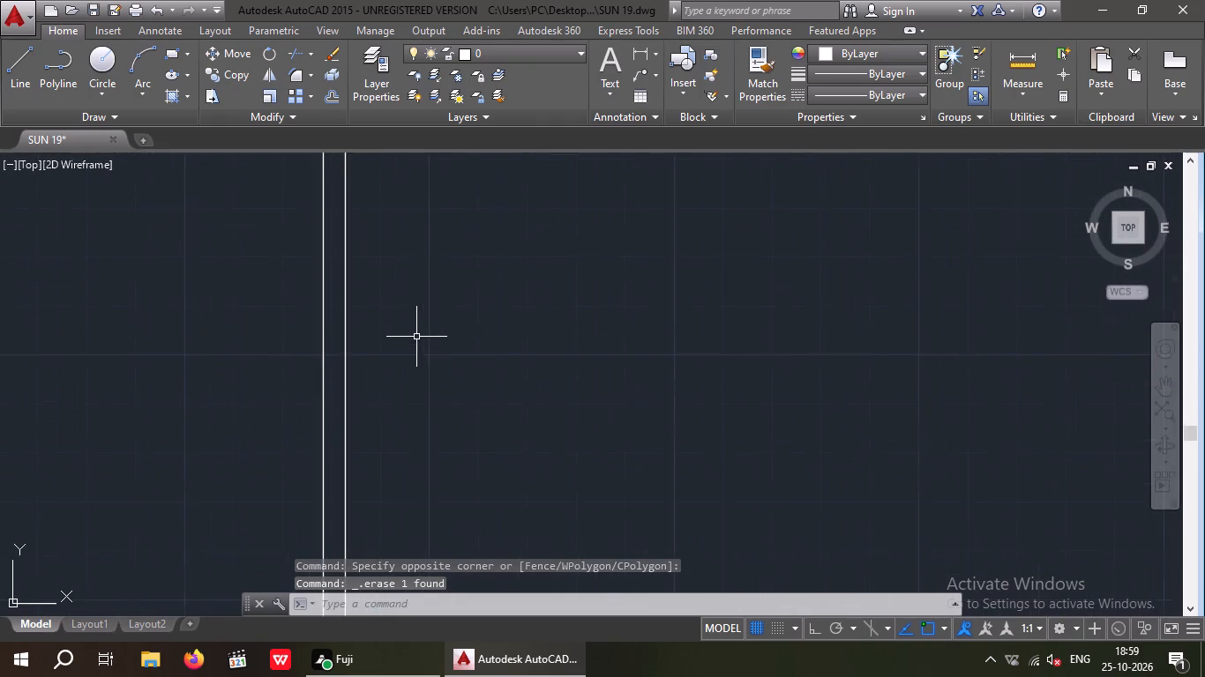
{"action": "scroll", "coordinate": [424, 334], "scroll_direction": "down", "scroll_amount": 4}
{"action": "scroll", "coordinate": [412, 357], "scroll_direction": "up", "scroll_amount": 4}
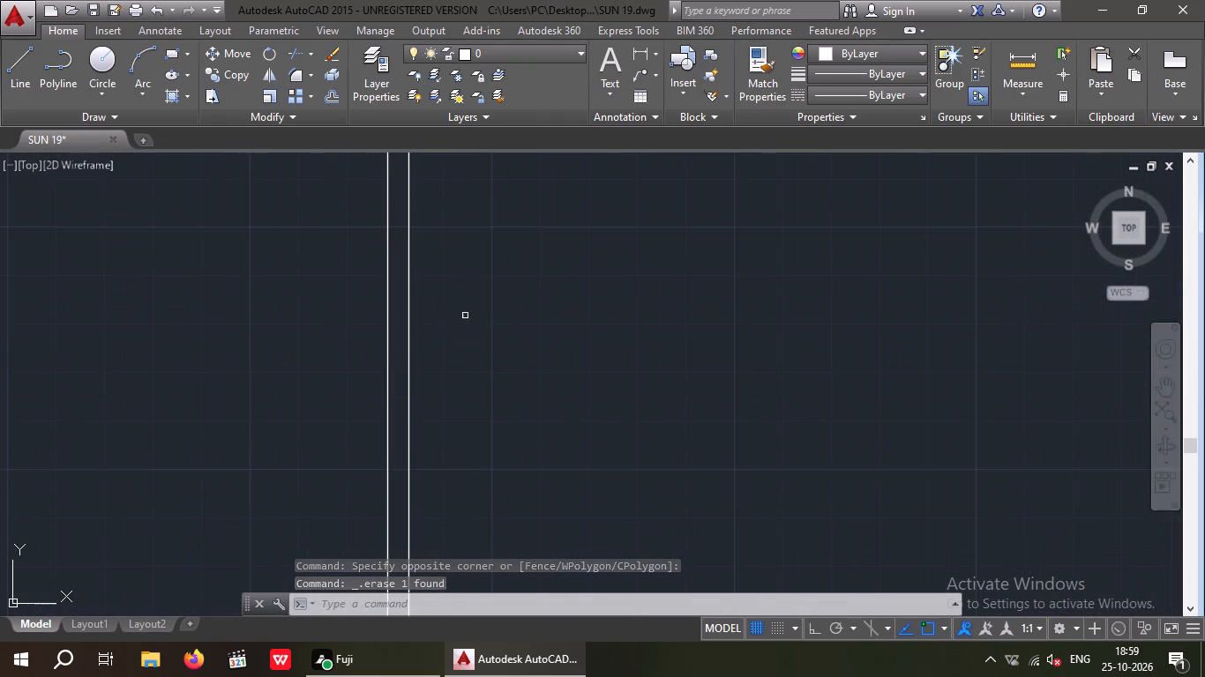
{"action": "left_click_drag", "start_coordinate": [469, 304], "coordinate": [404, 367]}
{"action": "left_click", "coordinate": [401, 368]}
{"action": "key", "text": "Delete"}
Erase the lower wall line along the northern cyan row and the wall line running south from its west column.
{"action": "scroll", "coordinate": [522, 358], "scroll_direction": "down", "scroll_amount": 4}
{"action": "middle_click_drag", "start_coordinate": [527, 371], "coordinate": [502, 464]}
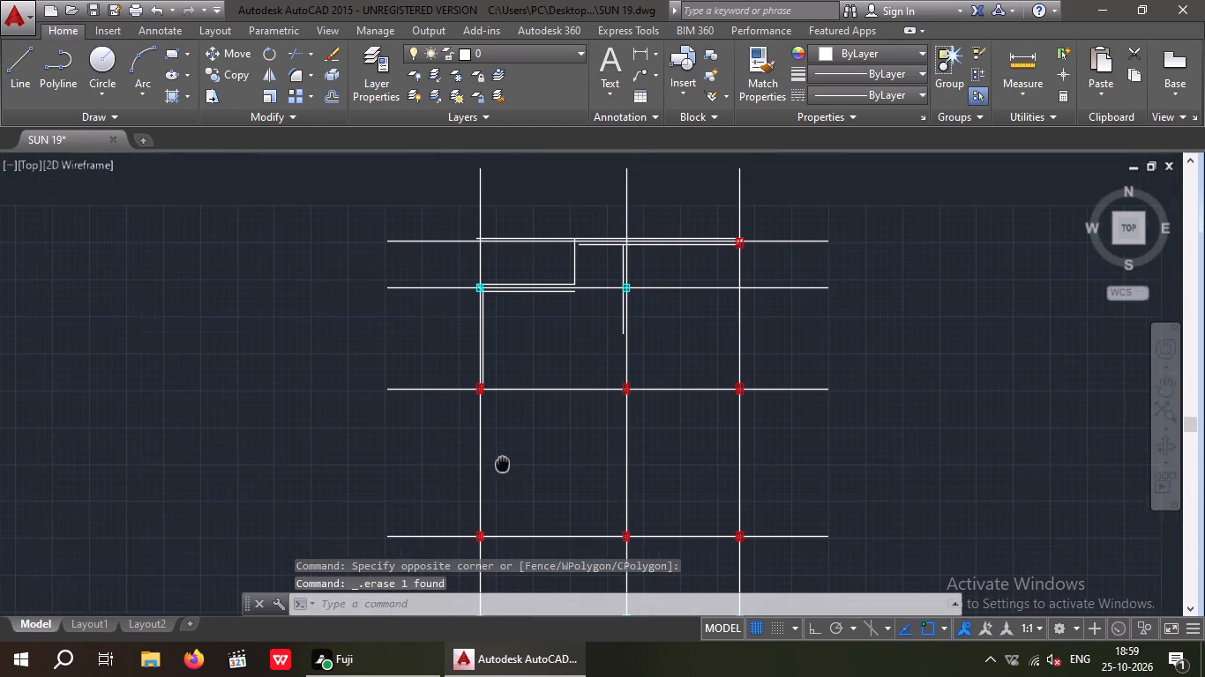
{"action": "middle_click_drag", "start_coordinate": [502, 464], "coordinate": [501, 470]}
{"action": "scroll", "coordinate": [504, 323], "scroll_direction": "up", "scroll_amount": 4}
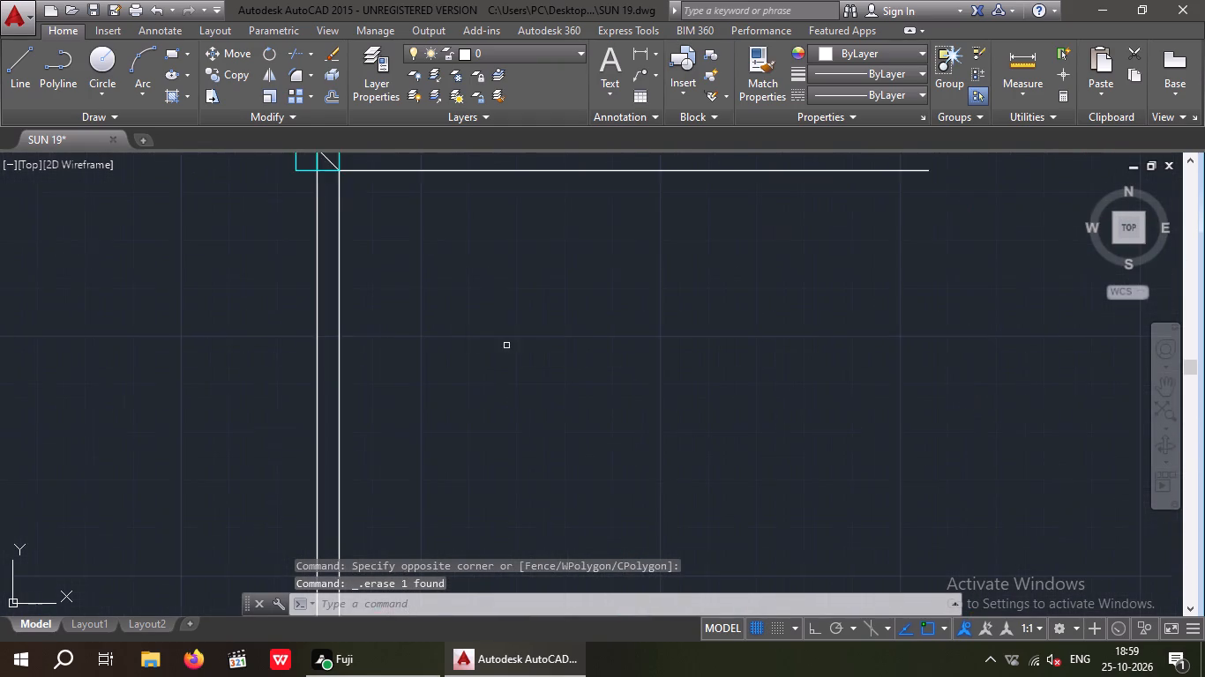
{"action": "middle_click_drag", "start_coordinate": [500, 352], "coordinate": [566, 539]}
{"action": "scroll", "coordinate": [430, 356], "scroll_direction": "up", "scroll_amount": 2}
{"action": "left_click_drag", "start_coordinate": [465, 403], "coordinate": [459, 386]}
{"action": "left_click", "coordinate": [447, 353]}
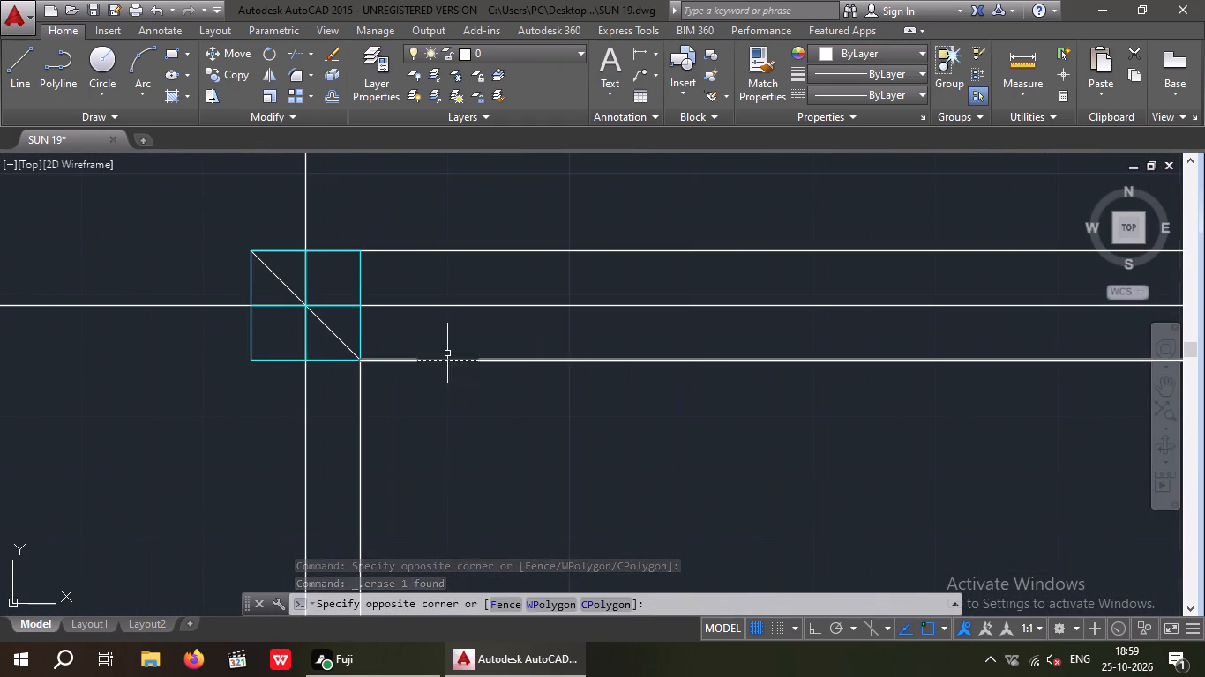
{"action": "key", "text": "Delete"}
{"action": "left_click_drag", "start_coordinate": [448, 412], "coordinate": [373, 480]}
{"action": "left_click", "coordinate": [346, 488]}
{"action": "key", "text": "Delete"}
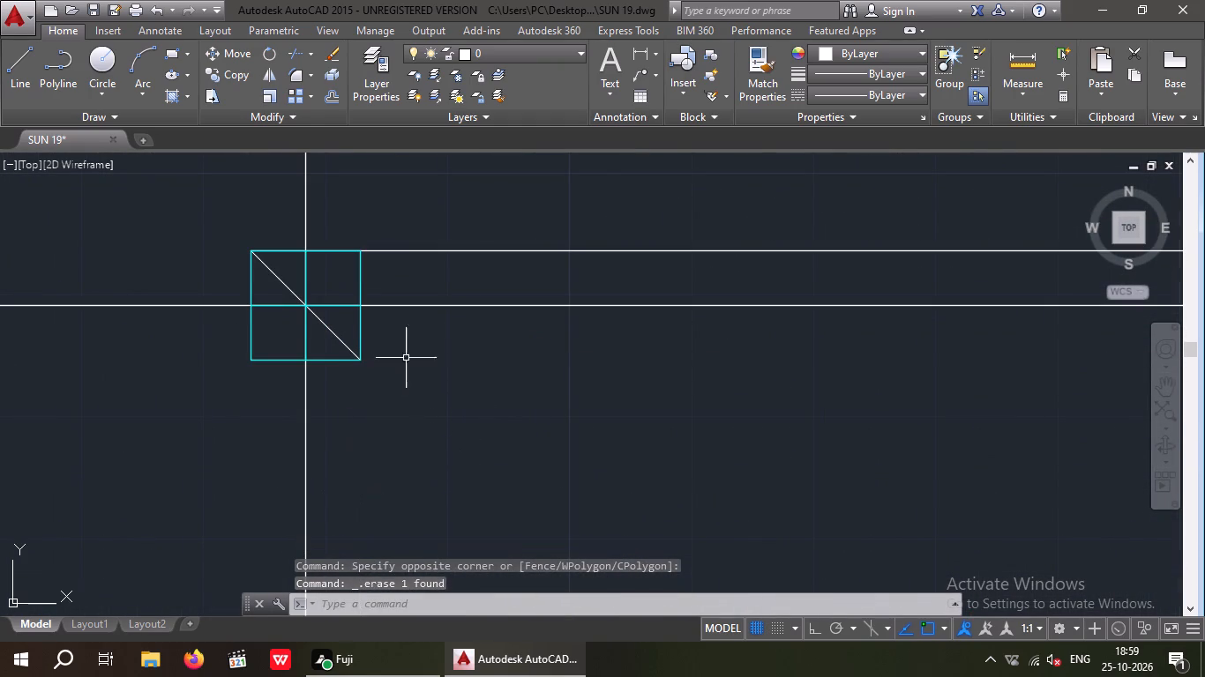
Erase the diagonal line across the west cyan column of the northern cyan row.
{"action": "scroll", "coordinate": [338, 317], "scroll_direction": "up", "scroll_amount": 3}
{"action": "left_click_drag", "start_coordinate": [348, 336], "coordinate": [284, 397]}
{"action": "left_click", "coordinate": [267, 407]}
{"action": "key", "text": "Delete"}
Erase the upper wall line along the northern cyan row, running east from its west column.
{"action": "scroll", "coordinate": [335, 389], "scroll_direction": "down", "scroll_amount": 4}
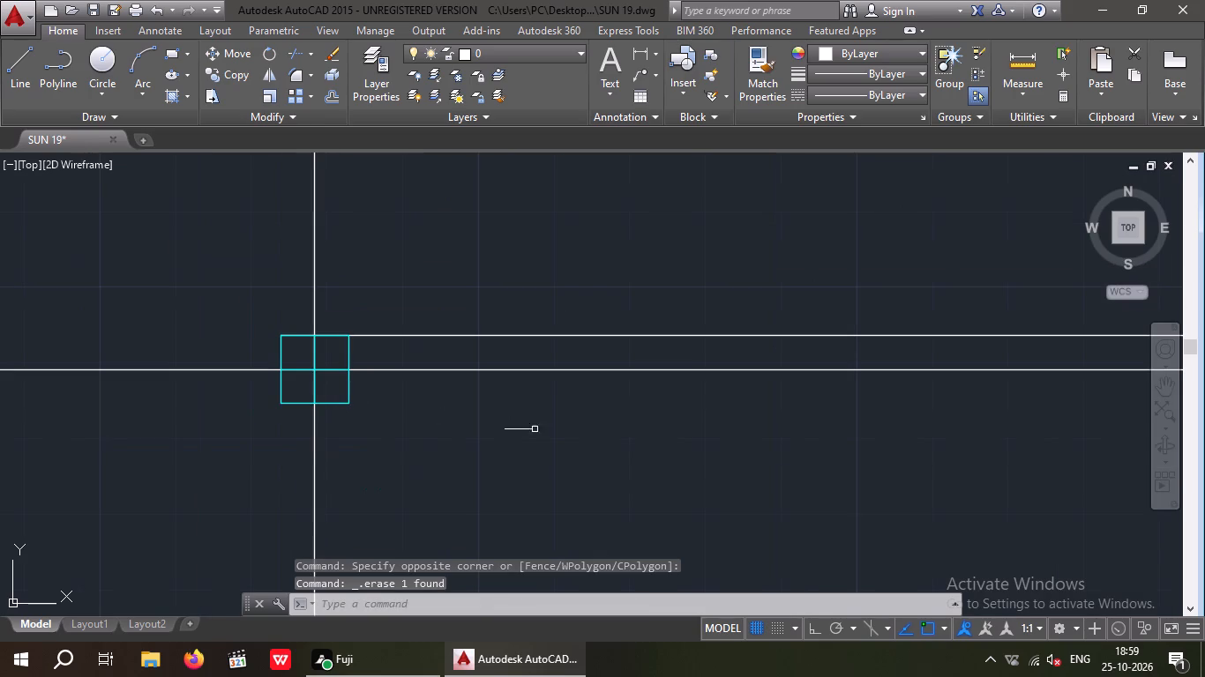
{"action": "left_click_drag", "start_coordinate": [588, 360], "coordinate": [580, 348]}
{"action": "left_click", "coordinate": [575, 330]}
{"action": "key", "text": "Delete"}
Erase the wall line just west of the middle centre line that passes the northern cyan row's middle column.
{"action": "scroll", "coordinate": [580, 354], "scroll_direction": "down", "scroll_amount": 4}
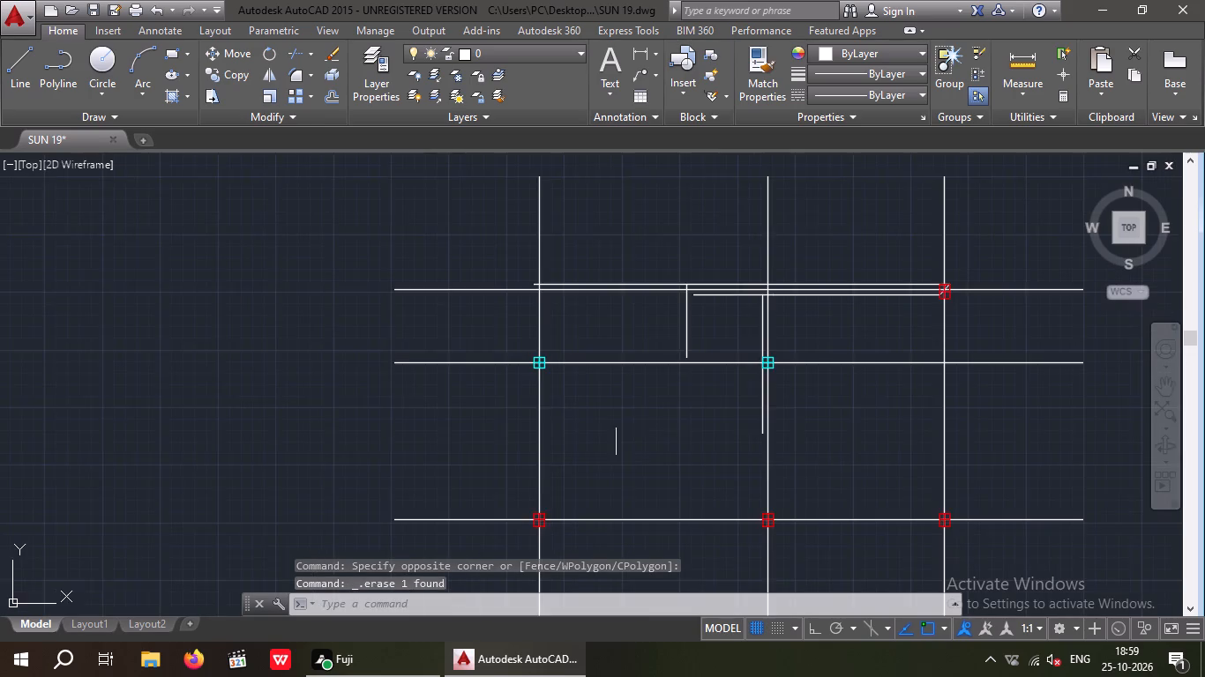
{"action": "middle_click_drag", "start_coordinate": [619, 442], "coordinate": [483, 467]}
{"action": "scroll", "coordinate": [587, 323], "scroll_direction": "up", "scroll_amount": 2}
{"action": "scroll", "coordinate": [599, 334], "scroll_direction": "down", "scroll_amount": 3}
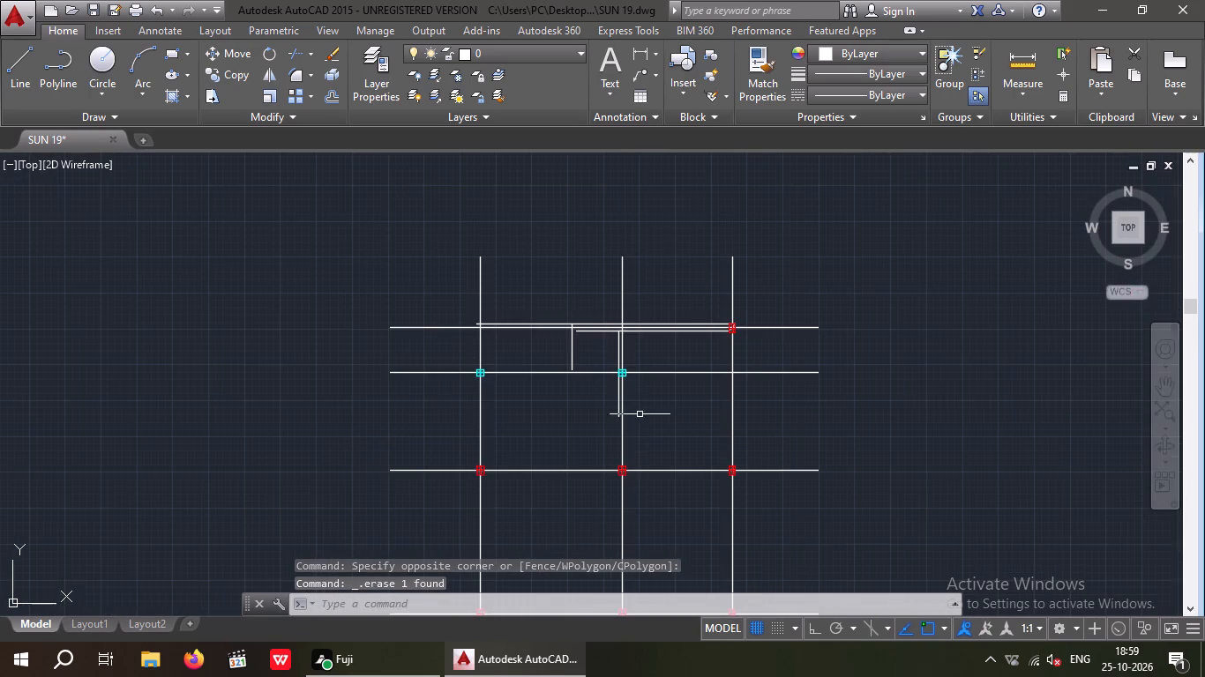
{"action": "scroll", "coordinate": [615, 402], "scroll_direction": "up", "scroll_amount": 3}
{"action": "left_click_drag", "start_coordinate": [633, 391], "coordinate": [588, 420]}
{"action": "left_click", "coordinate": [588, 420]}
{"action": "key", "text": "Delete"}
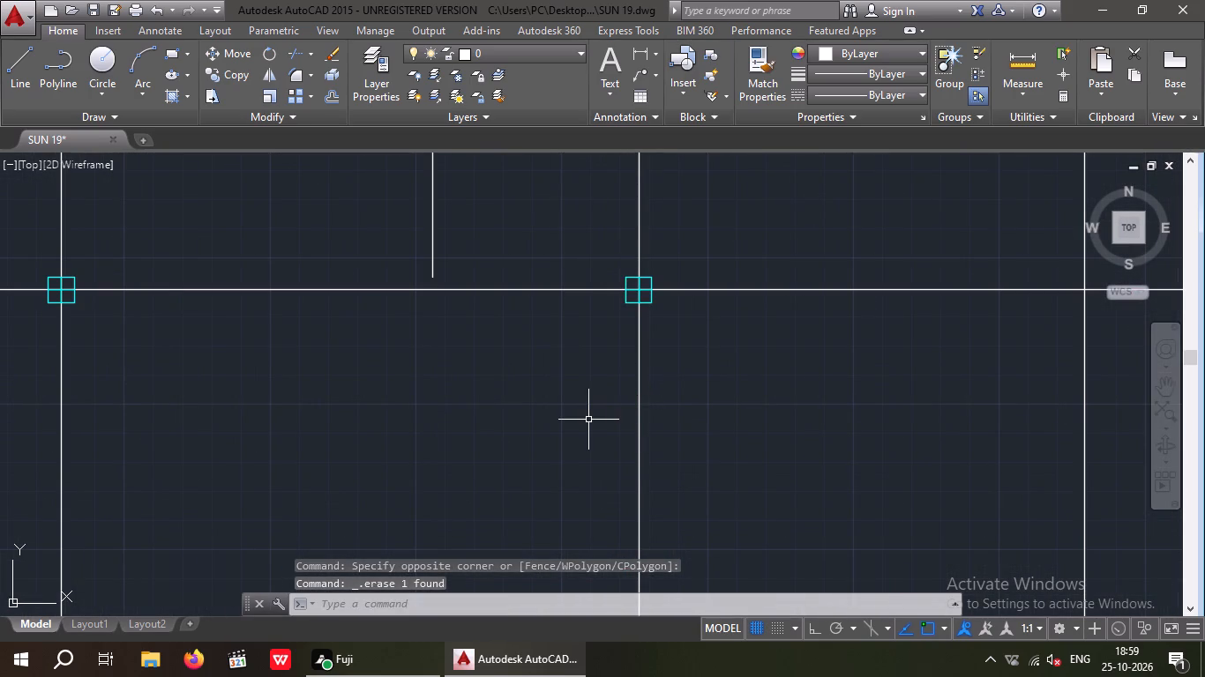
Erase the two long wall lines flanking the northernmost horizontal centre line west of its red column.
{"action": "scroll", "coordinate": [588, 414], "scroll_direction": "down", "scroll_amount": 3}
{"action": "middle_click_drag", "start_coordinate": [582, 435], "coordinate": [569, 471]}
{"action": "scroll", "coordinate": [640, 356], "scroll_direction": "up", "scroll_amount": 4}
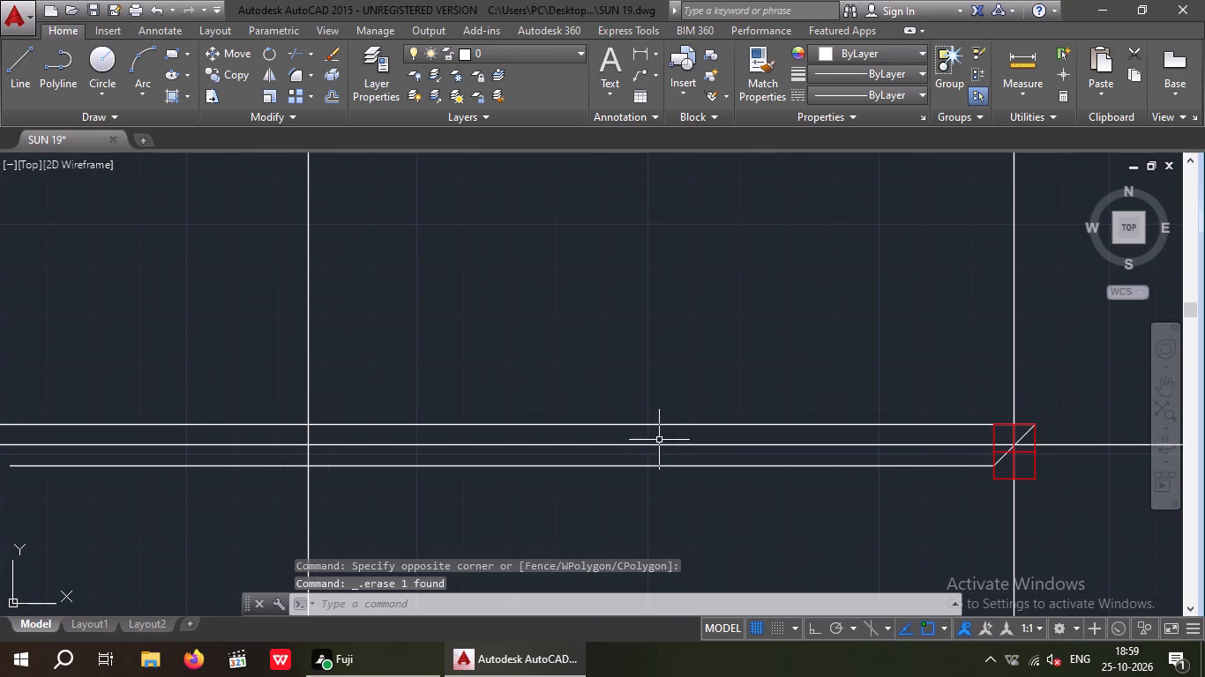
{"action": "left_click_drag", "start_coordinate": [659, 431], "coordinate": [637, 417]}
{"action": "left_click", "coordinate": [614, 383]}
{"action": "key", "text": "Delete"}
{"action": "scroll", "coordinate": [630, 365], "scroll_direction": "down", "scroll_amount": 2}
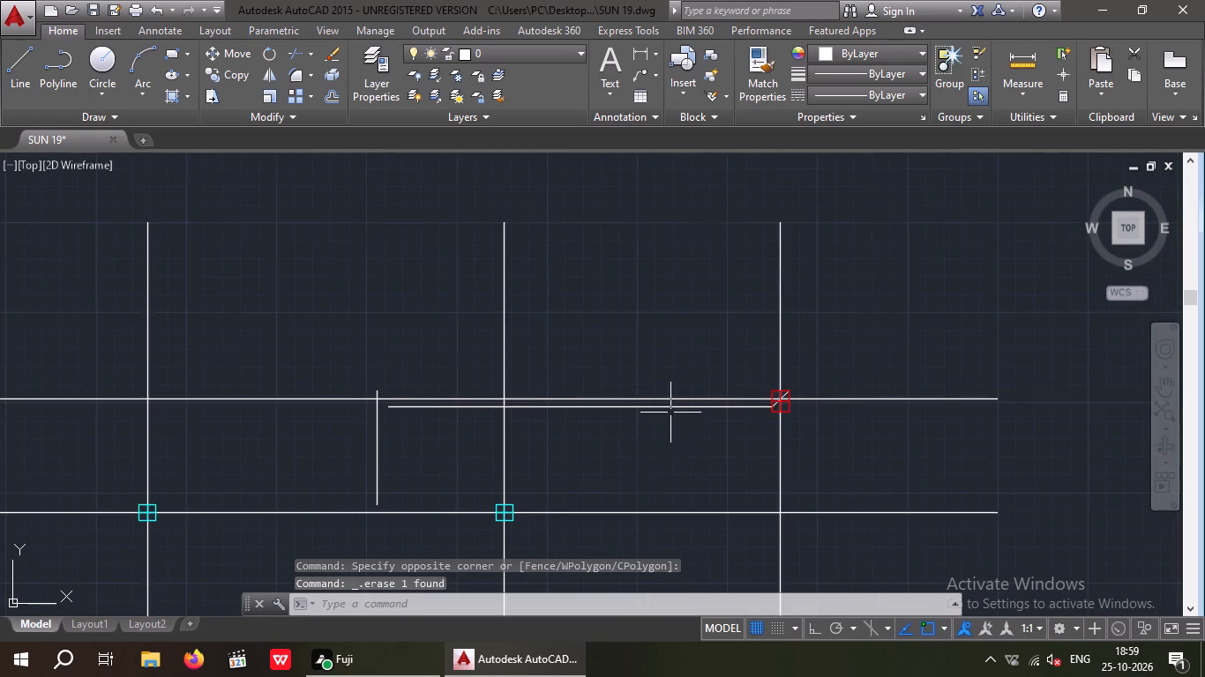
{"action": "scroll", "coordinate": [670, 412], "scroll_direction": "up", "scroll_amount": 4}
{"action": "left_click_drag", "start_coordinate": [680, 414], "coordinate": [632, 389]}
{"action": "left_click", "coordinate": [626, 368]}
{"action": "key", "text": "Delete"}
Erase the diagonal line across the northernmost red column on the east centre line.
{"action": "scroll", "coordinate": [655, 370], "scroll_direction": "down", "scroll_amount": 3}
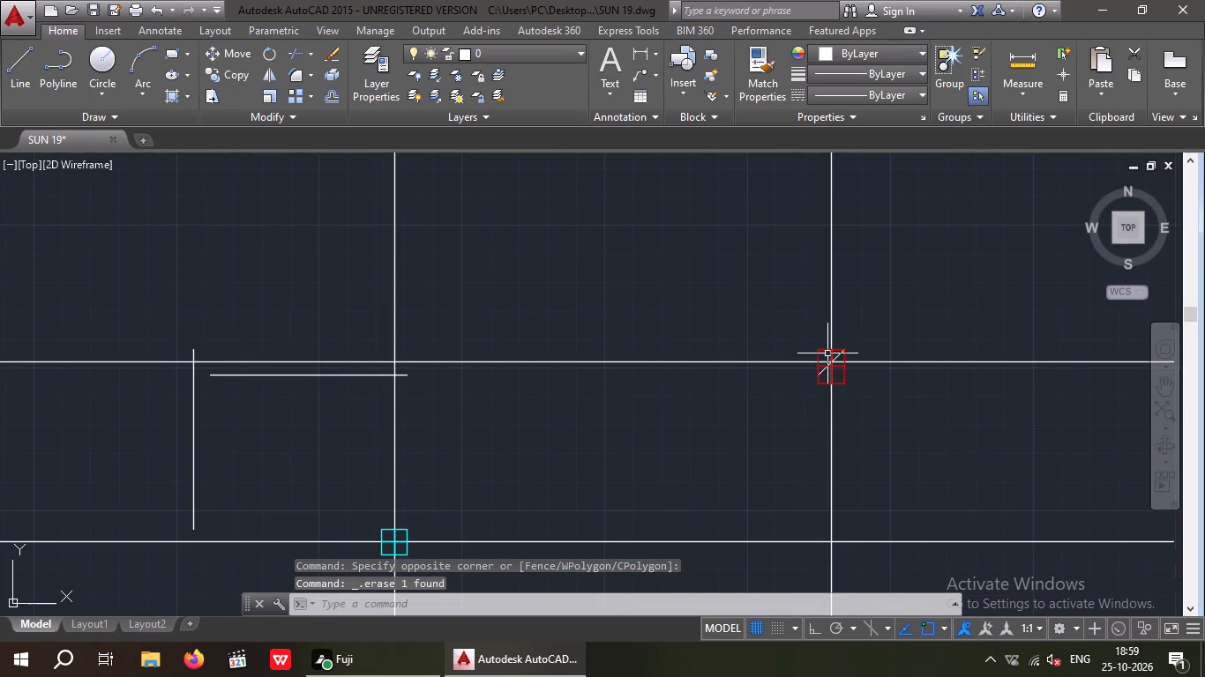
{"action": "scroll", "coordinate": [841, 351], "scroll_direction": "up", "scroll_amount": 6}
{"action": "left_click_drag", "start_coordinate": [819, 379], "coordinate": [769, 361]}
{"action": "left_click", "coordinate": [766, 331]}
{"action": "key", "text": "Delete"}
Erase the leftover wall line just below the northernmost centre line and the vertical wall line between the west and middle centre lines.
{"action": "scroll", "coordinate": [766, 338], "scroll_direction": "down", "scroll_amount": 4}
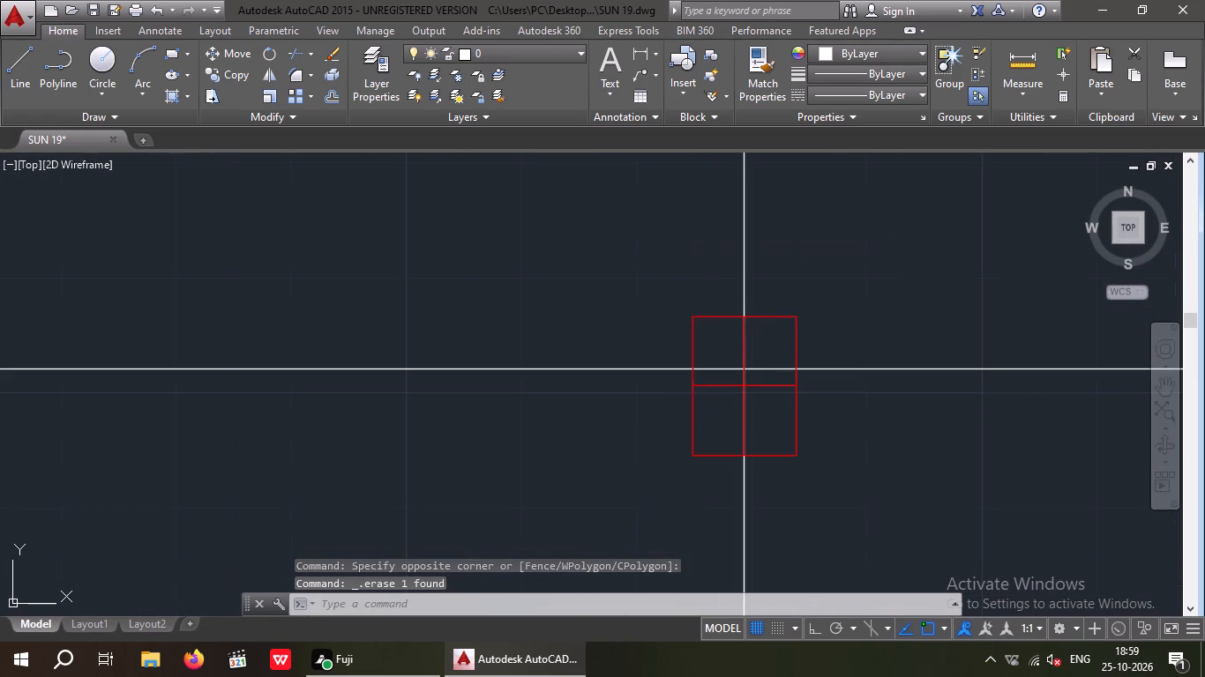
{"action": "middle_click_drag", "start_coordinate": [623, 418], "coordinate": [755, 386]}
{"action": "scroll", "coordinate": [733, 386], "scroll_direction": "down", "scroll_amount": 3}
{"action": "middle_click_drag", "start_coordinate": [610, 438], "coordinate": [818, 387]}
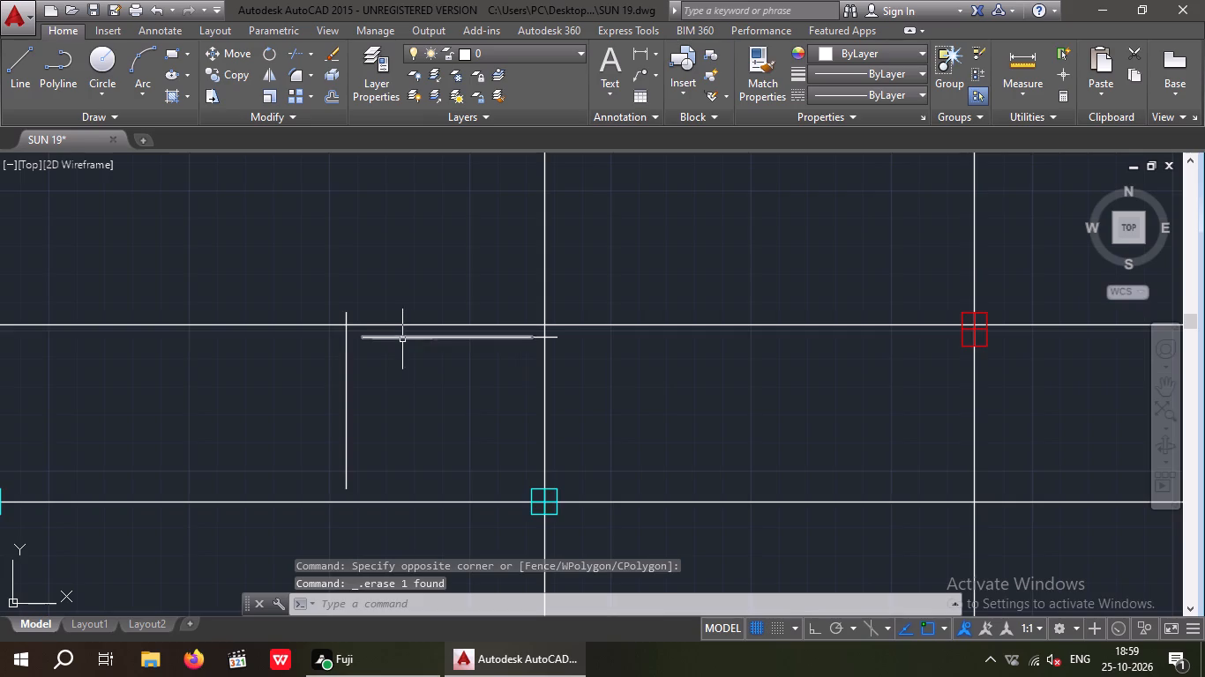
{"action": "scroll", "coordinate": [378, 345], "scroll_direction": "up", "scroll_amount": 3}
{"action": "left_click_drag", "start_coordinate": [385, 378], "coordinate": [362, 355]}
{"action": "left_click", "coordinate": [336, 299]}
{"action": "key", "text": "Delete"}
{"action": "left_click_drag", "start_coordinate": [370, 367], "coordinate": [211, 452]}
{"action": "left_click", "coordinate": [117, 477]}
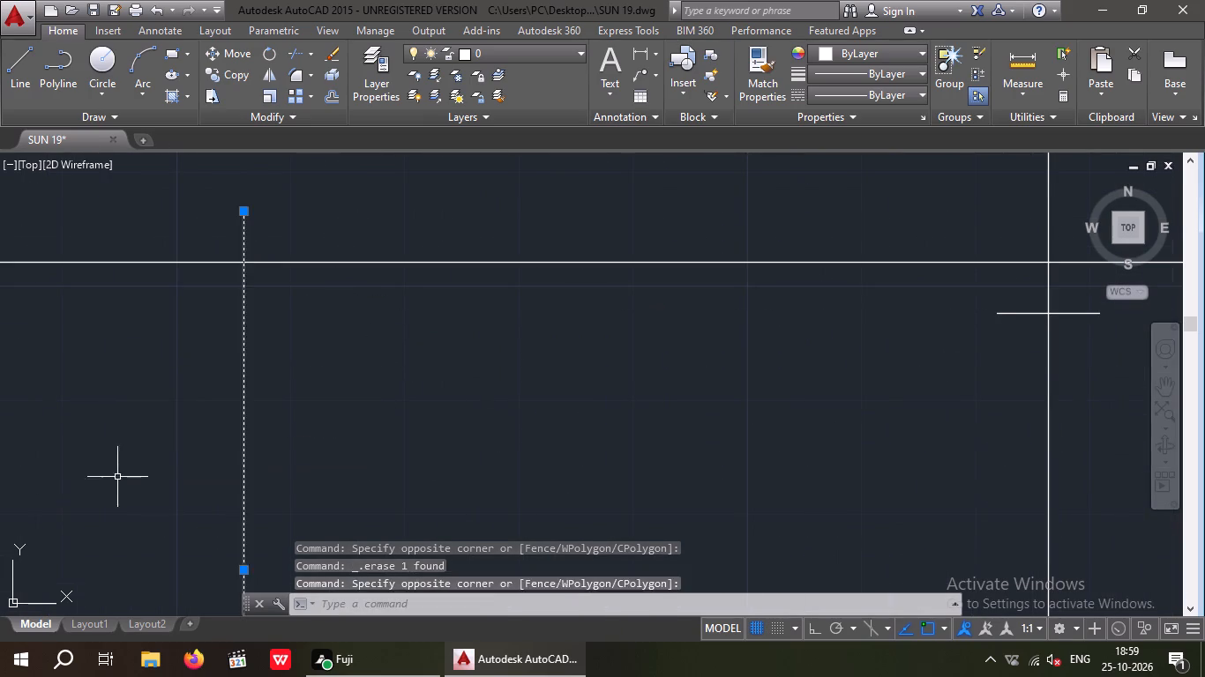
{"action": "key", "text": "Delete"}
Erase the short stray horizontal line crossing the middle centre line just south of the northernmost centre line.
{"action": "scroll", "coordinate": [266, 401], "scroll_direction": "down", "scroll_amount": 4}
{"action": "middle_click", "coordinate": [296, 405]}
{"action": "left_click", "coordinate": [331, 427]}
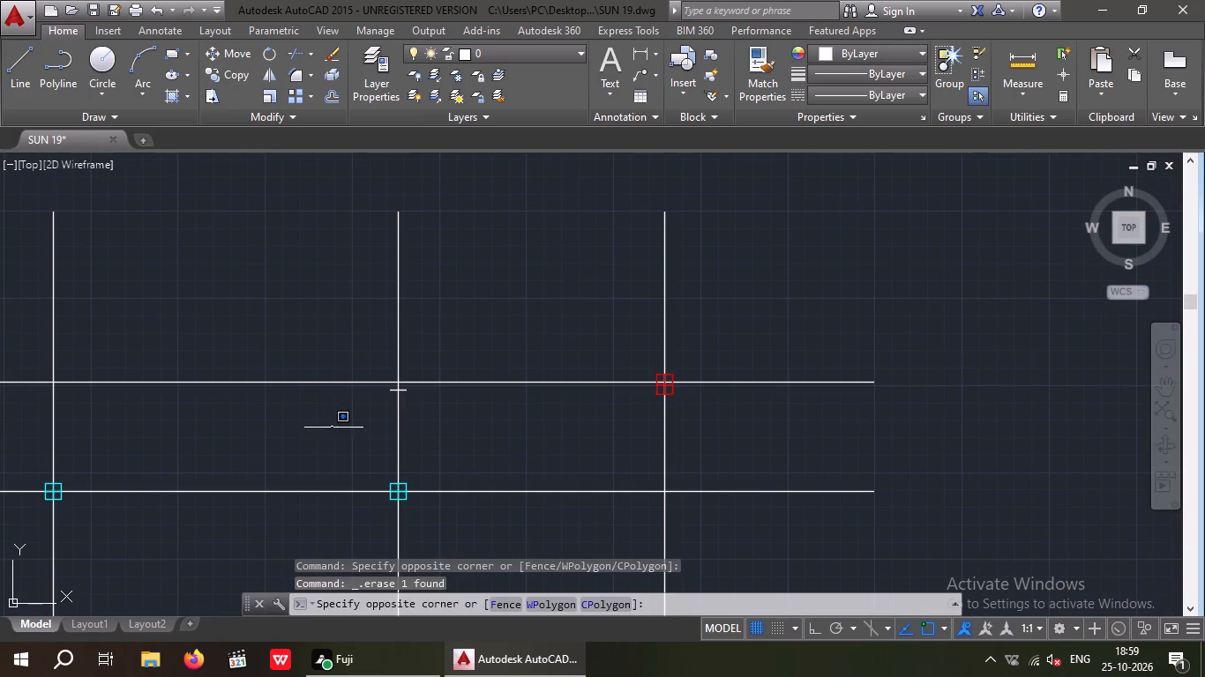
{"action": "left_click", "coordinate": [343, 416]}
{"action": "scroll", "coordinate": [418, 389], "scroll_direction": "up", "scroll_amount": 5}
{"action": "left_click_drag", "start_coordinate": [361, 459], "coordinate": [302, 446]}
{"action": "left_click", "coordinate": [259, 393]}
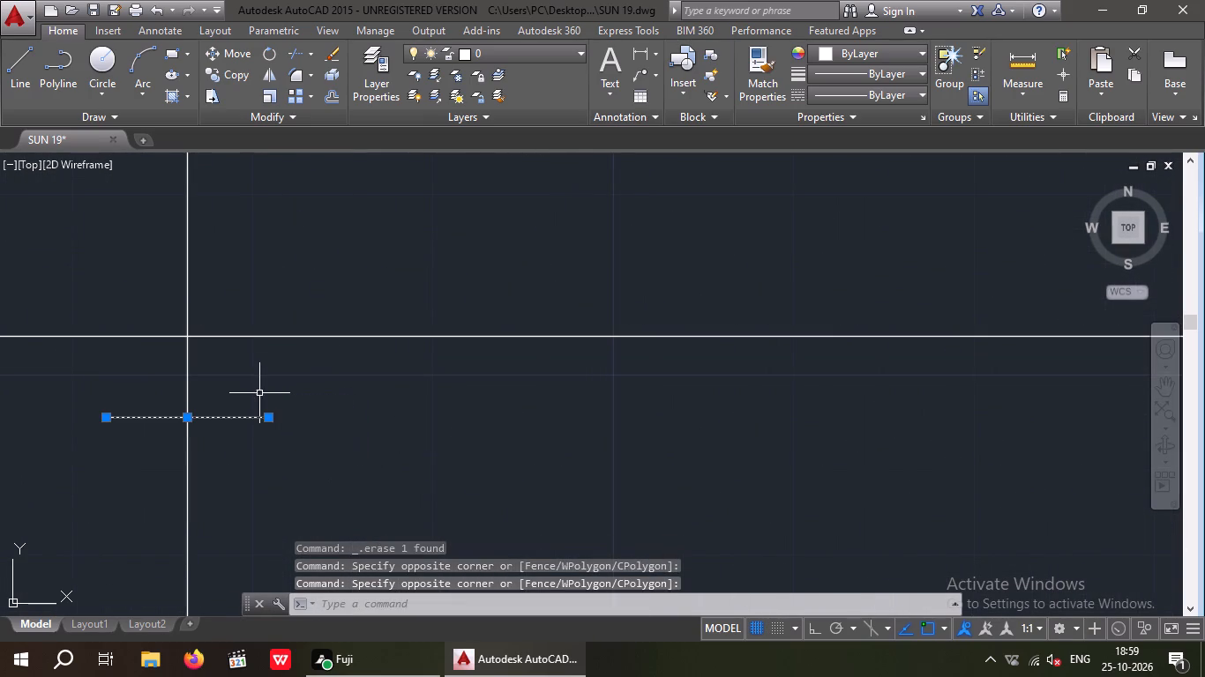
{"action": "key", "text": "Delete"}
Erase the red horizontal midline inside the northernmost column on the east centre line.
{"action": "scroll", "coordinate": [415, 421], "scroll_direction": "down", "scroll_amount": 3}
{"action": "scroll", "coordinate": [559, 472], "scroll_direction": "down", "scroll_amount": 3}
{"action": "middle_click_drag", "start_coordinate": [650, 510], "coordinate": [641, 425]}
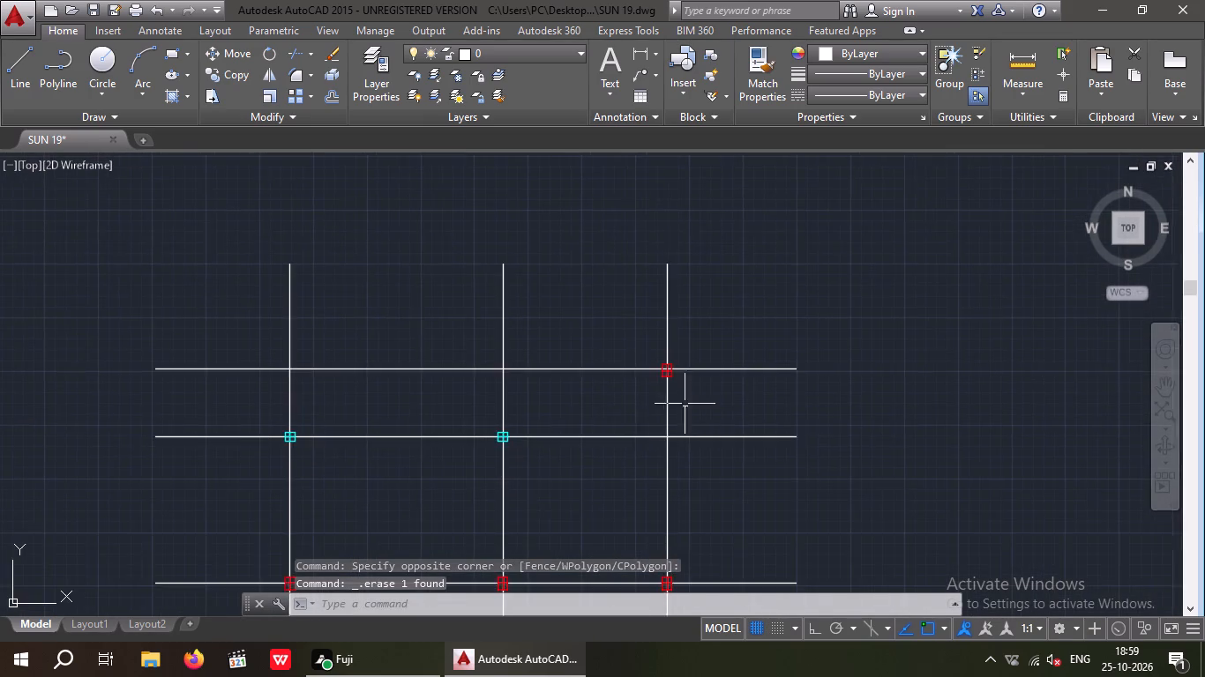
{"action": "scroll", "coordinate": [662, 365], "scroll_direction": "up", "scroll_amount": 7}
{"action": "left_click_drag", "start_coordinate": [667, 409], "coordinate": [655, 362]}
{"action": "left_click", "coordinate": [655, 357]}
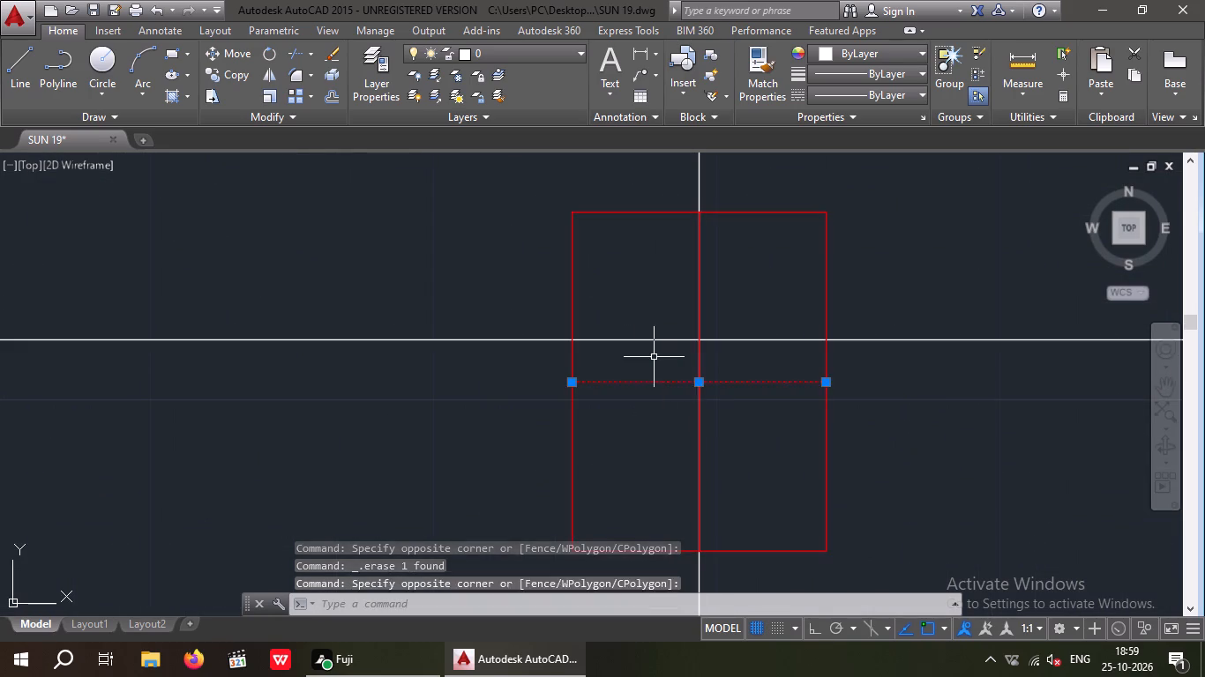
{"action": "key", "text": "Delete"}
Inspect the stripped column and centre-line layout for any remaining wall lines.
{"action": "scroll", "coordinate": [659, 390], "scroll_direction": "down", "scroll_amount": 4}
{"action": "middle_click_drag", "start_coordinate": [564, 420], "coordinate": [657, 383]}
{"action": "scroll", "coordinate": [628, 401], "scroll_direction": "down", "scroll_amount": 2}
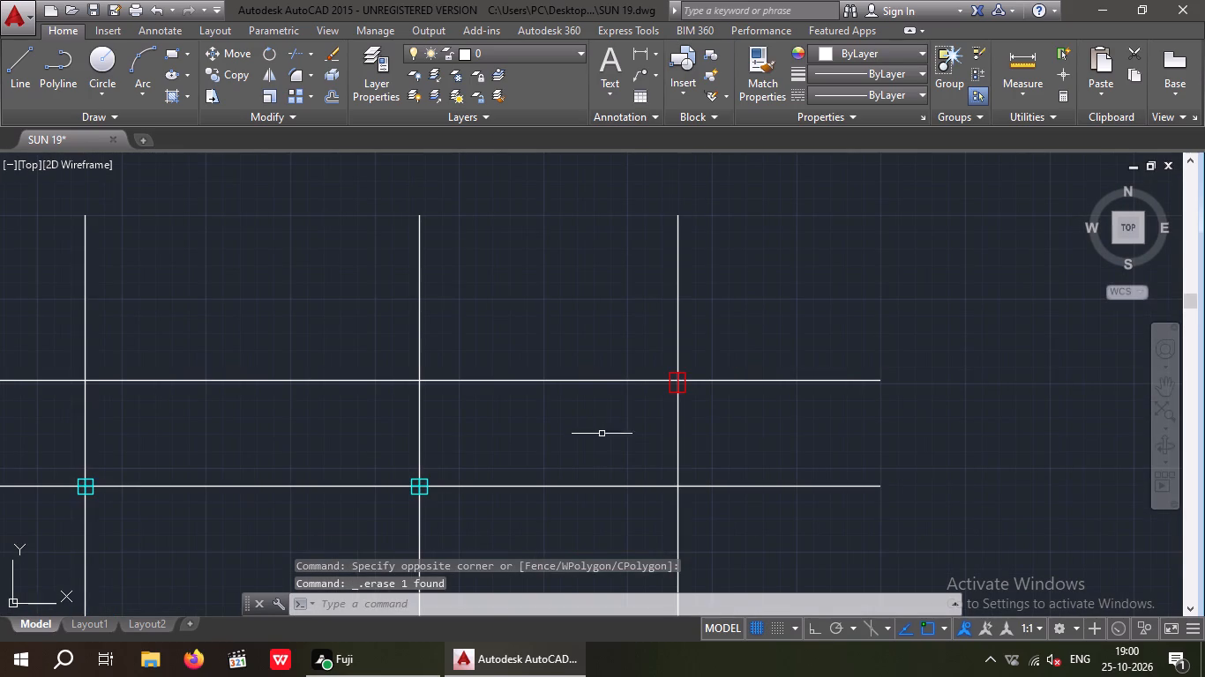
{"action": "middle_click_drag", "start_coordinate": [577, 437], "coordinate": [644, 398]}
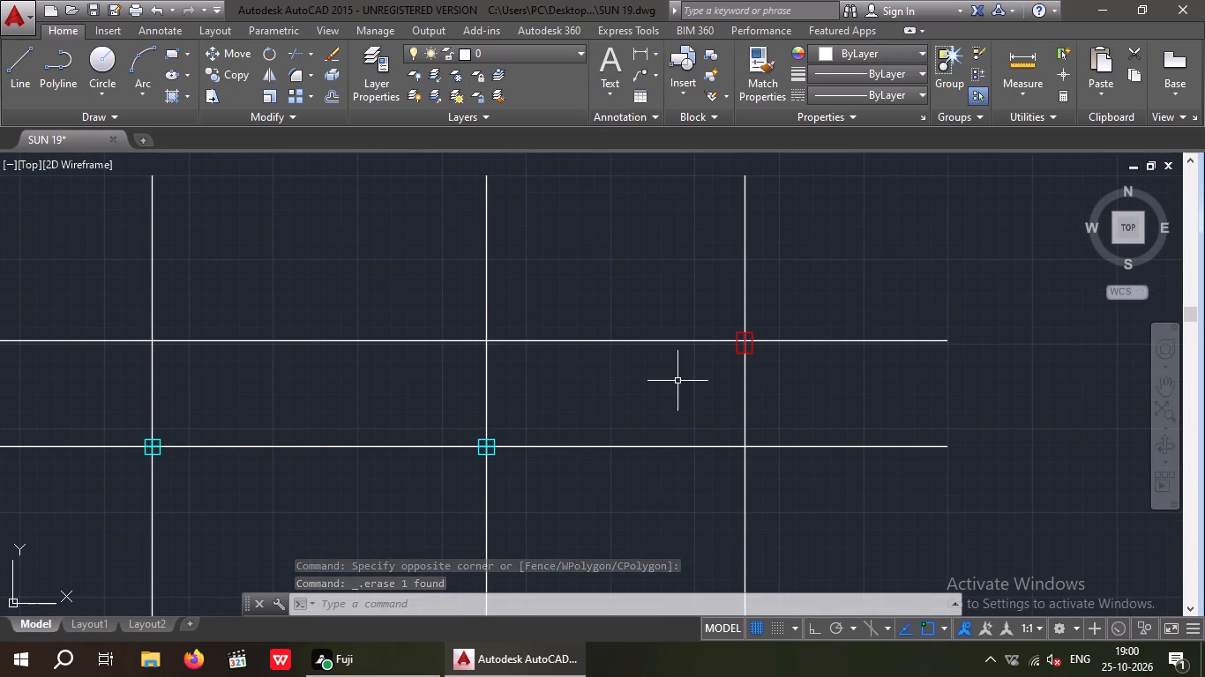
{"action": "middle_click_drag", "start_coordinate": [667, 398], "coordinate": [696, 359]}
{"action": "scroll", "coordinate": [689, 370], "scroll_direction": "down", "scroll_amount": 2}
{"action": "middle_click_drag", "start_coordinate": [673, 422], "coordinate": [648, 376]}
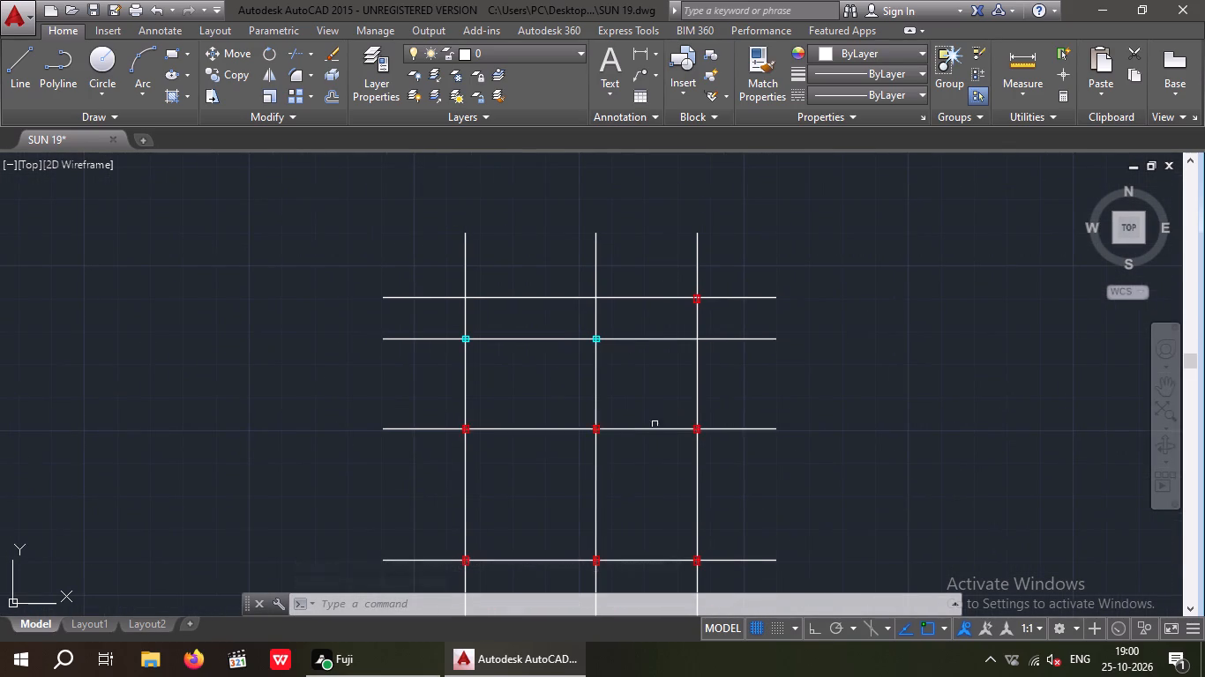
{"action": "key", "text": "Escape"}
{"action": "key", "text": "Escape"}
{"action": "middle_click_drag", "start_coordinate": [637, 442], "coordinate": [611, 352]}
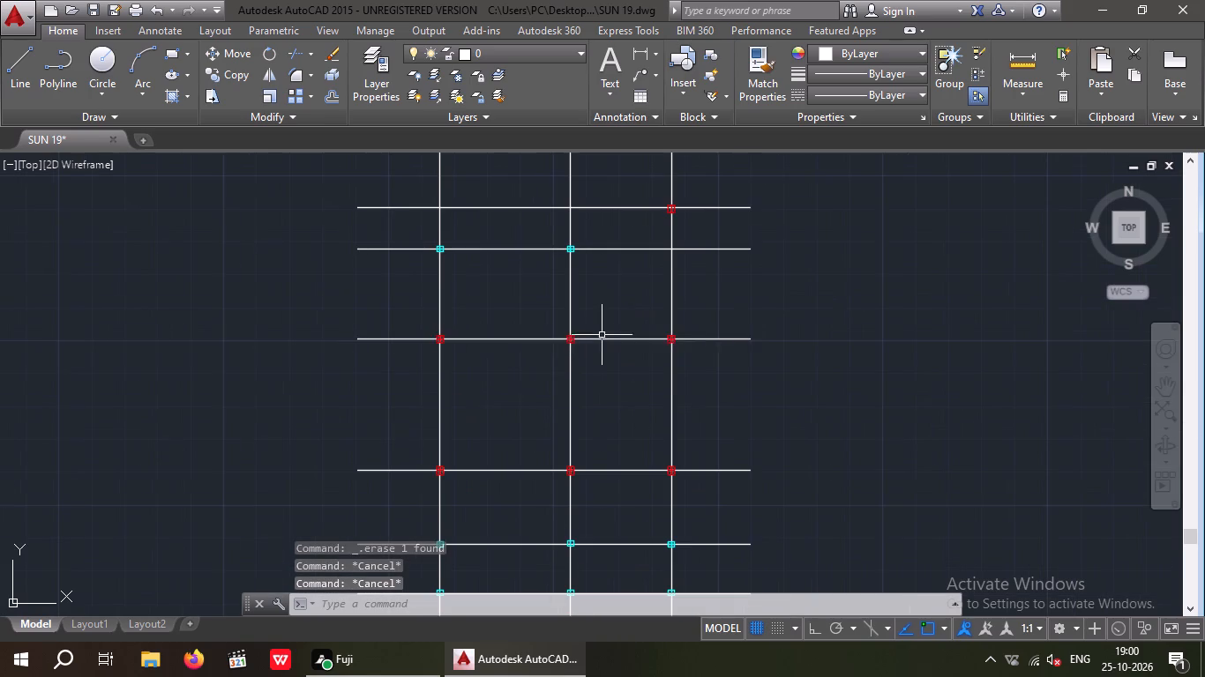
{"action": "key", "text": "Escape"}
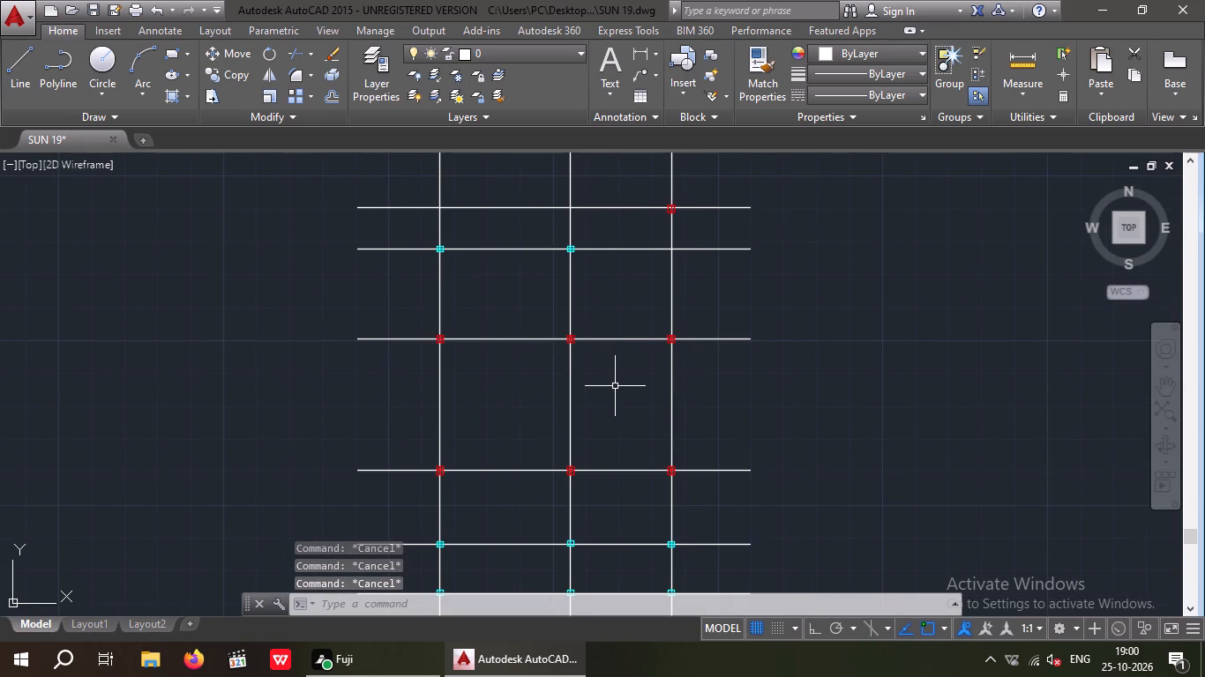
Trim the lines crossing inside the cyan column where the west centre line meets the second horizontal centre line from the north.
{"action": "key", "text": "t"}
{"action": "key", "text": "Escape"}
{"action": "key", "text": "Escape"}
{"action": "type", "text": "TR"}
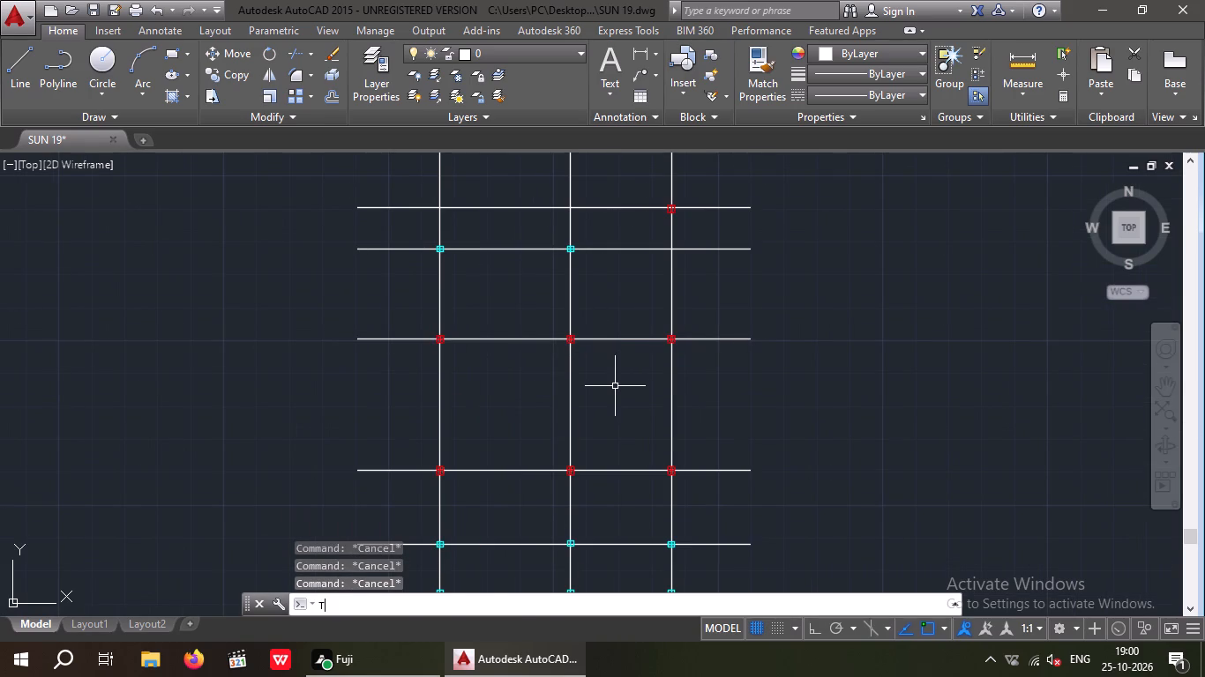
{"action": "key", "text": "space"}
{"action": "key", "text": "space"}
{"action": "scroll", "coordinate": [436, 245], "scroll_direction": "up", "scroll_amount": 6}
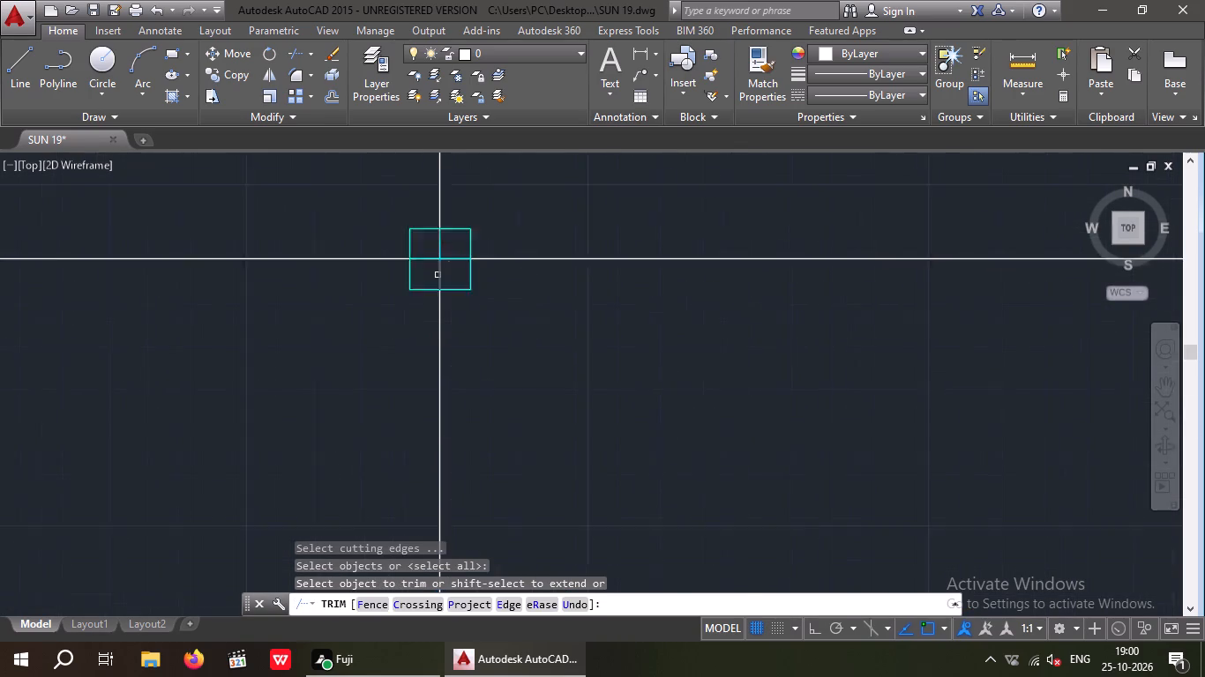
{"action": "scroll", "coordinate": [438, 275], "scroll_direction": "up", "scroll_amount": 1}
{"action": "left_click_drag", "start_coordinate": [453, 264], "coordinate": [439, 257]}
{"action": "left_click", "coordinate": [410, 221]}
{"action": "scroll", "coordinate": [453, 273], "scroll_direction": "down", "scroll_amount": 2}
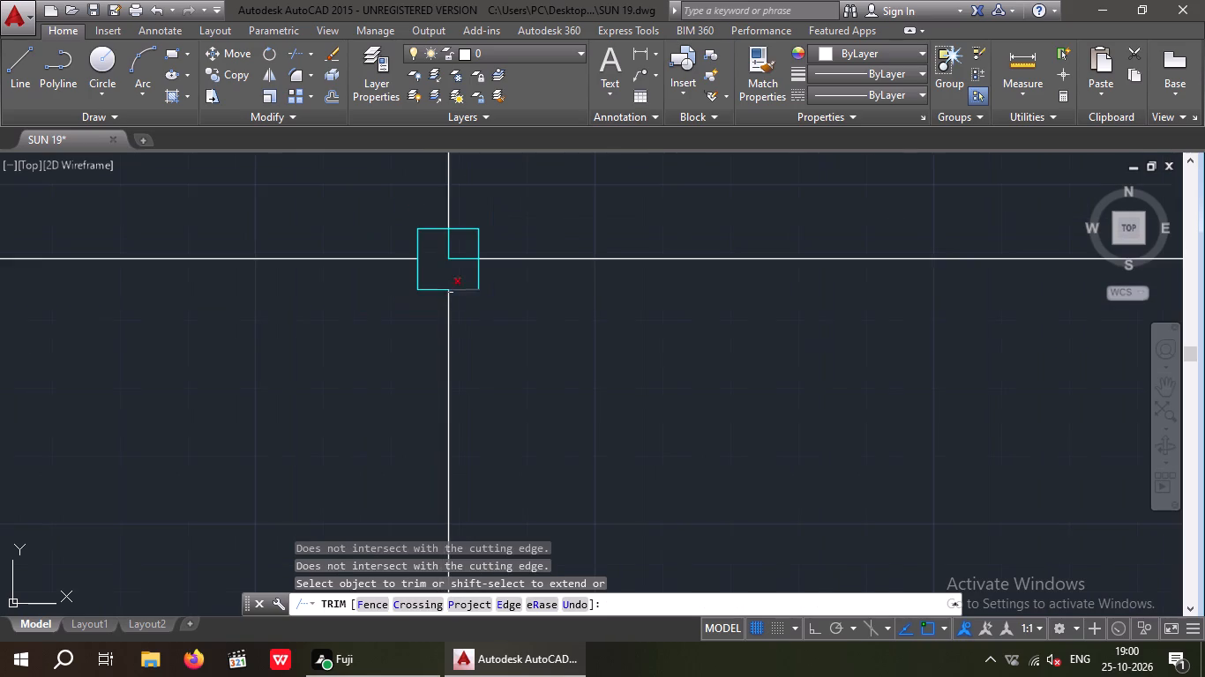
Trim the lines crossing inside the cyan column on the middle centre line, in the same second row from the north.
{"action": "middle_click_drag", "start_coordinate": [830, 399], "coordinate": [644, 474]}
{"action": "scroll", "coordinate": [638, 433], "scroll_direction": "down", "scroll_amount": 3}
{"action": "scroll", "coordinate": [879, 418], "scroll_direction": "up", "scroll_amount": 4}
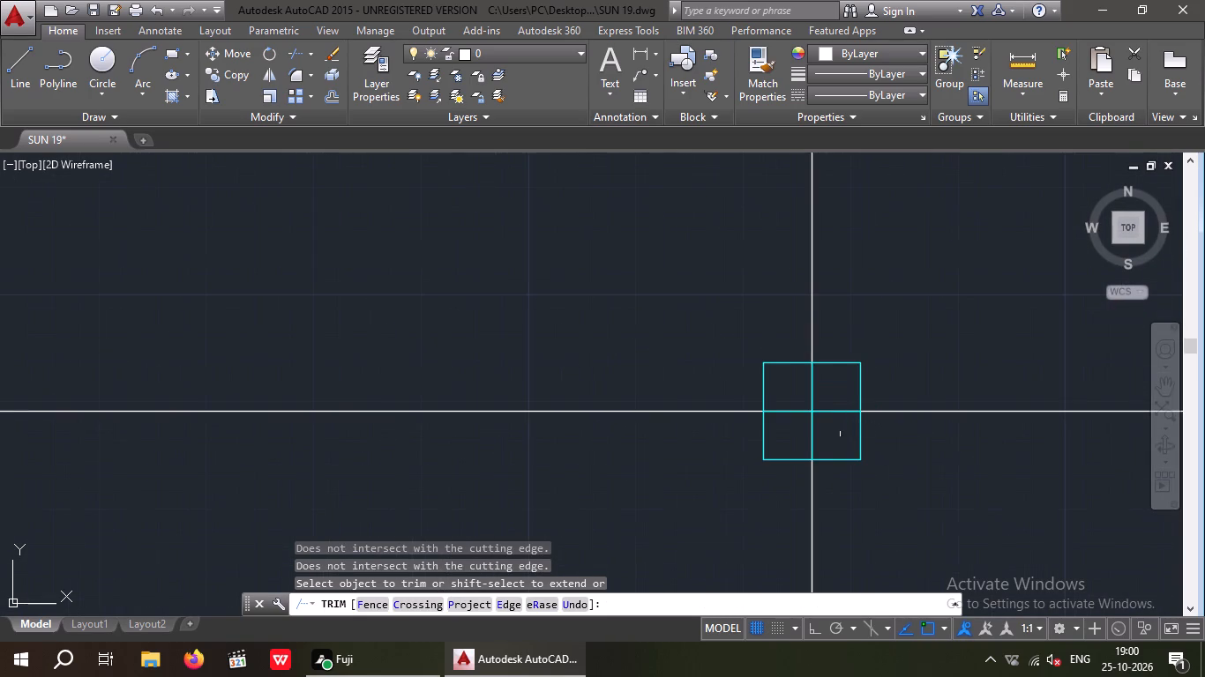
{"action": "left_click_drag", "start_coordinate": [832, 428], "coordinate": [782, 420]}
{"action": "left_click", "coordinate": [791, 397]}
{"action": "scroll", "coordinate": [792, 411], "scroll_direction": "down", "scroll_amount": 3}
Trim the lines crossing inside the northernmost red column on the east centre line.
{"action": "middle_click_drag", "start_coordinate": [717, 456], "coordinate": [538, 482]}
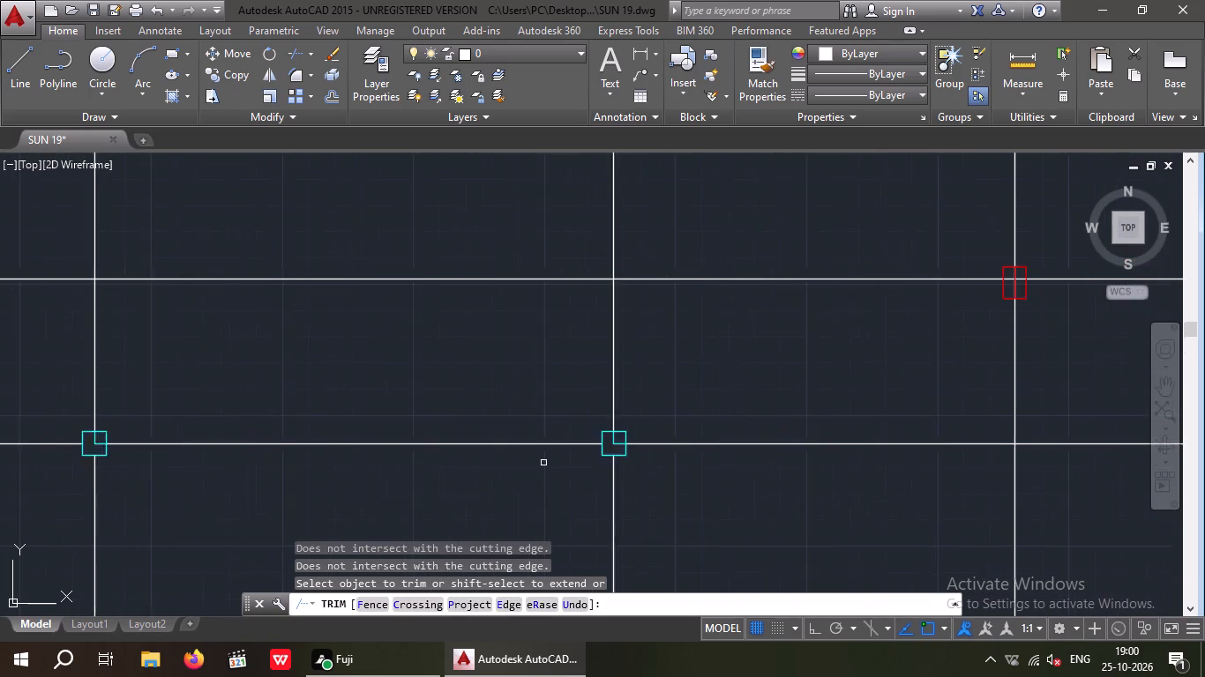
{"action": "scroll", "coordinate": [547, 464], "scroll_direction": "down", "scroll_amount": 2}
{"action": "scroll", "coordinate": [730, 391], "scroll_direction": "up", "scroll_amount": 7}
{"action": "left_click_drag", "start_coordinate": [742, 491], "coordinate": [698, 475]}
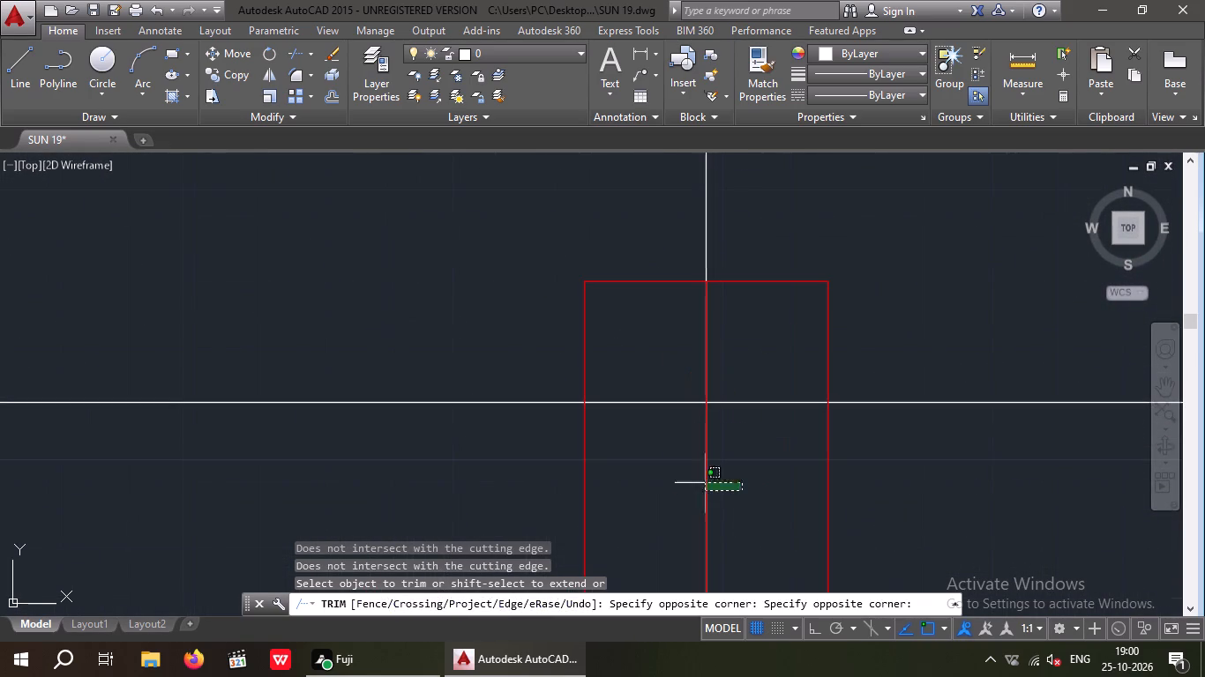
{"action": "left_click_drag", "start_coordinate": [698, 475], "coordinate": [680, 446]}
{"action": "left_click", "coordinate": [667, 380]}
{"action": "scroll", "coordinate": [687, 365], "scroll_direction": "down", "scroll_amount": 1}
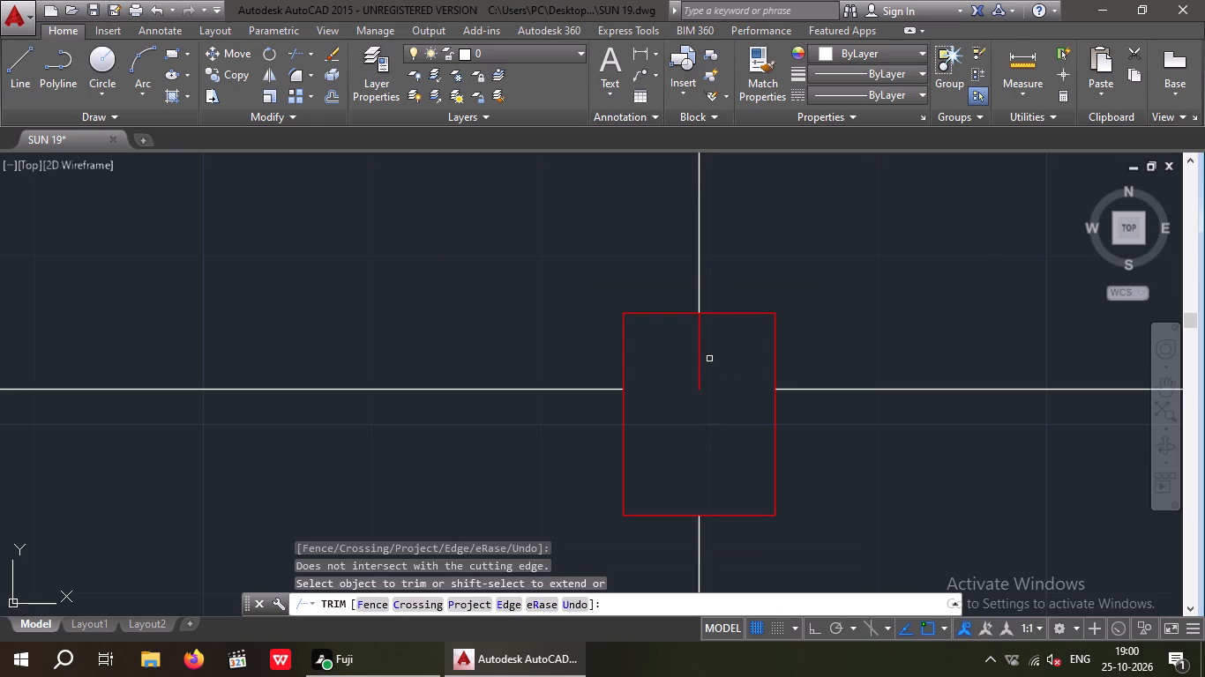
Trim the lines crossing inside the east red column of the third row from the north.
{"action": "scroll", "coordinate": [709, 357], "scroll_direction": "down", "scroll_amount": 2}
{"action": "middle_click_drag", "start_coordinate": [580, 433], "coordinate": [622, 358]}
{"action": "scroll", "coordinate": [626, 359], "scroll_direction": "down", "scroll_amount": 3}
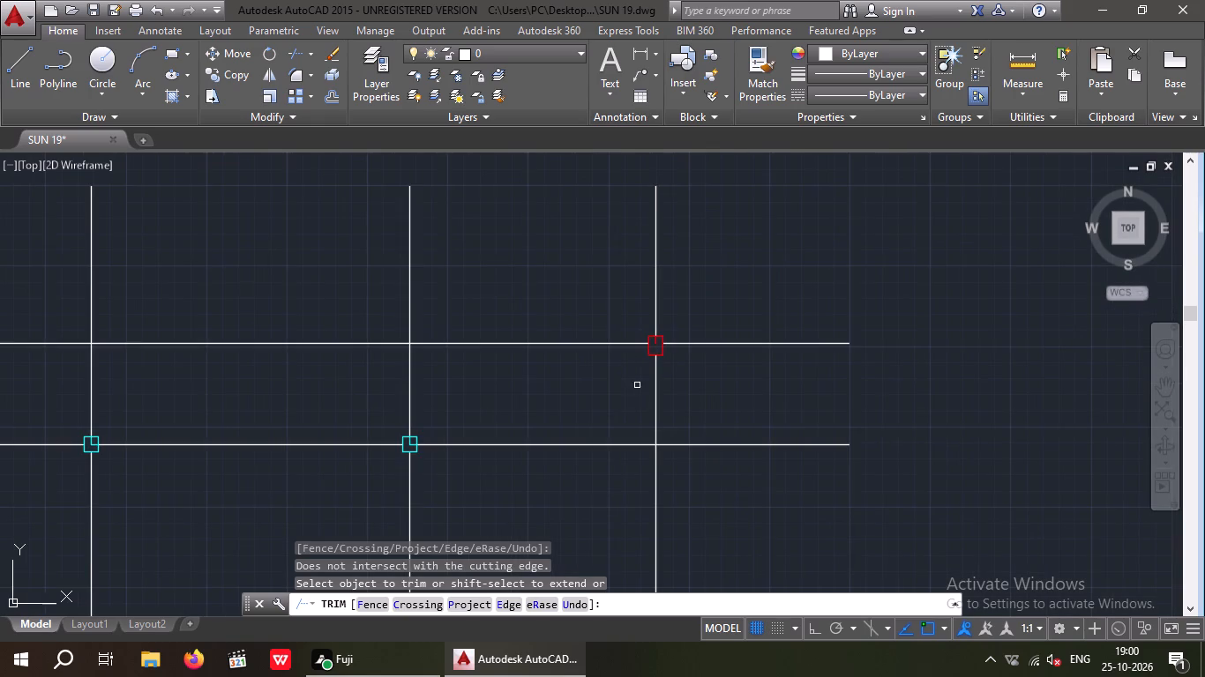
{"action": "middle_click_drag", "start_coordinate": [623, 382], "coordinate": [629, 301]}
{"action": "scroll", "coordinate": [618, 324], "scroll_direction": "down", "scroll_amount": 2}
{"action": "scroll", "coordinate": [642, 435], "scroll_direction": "up", "scroll_amount": 5}
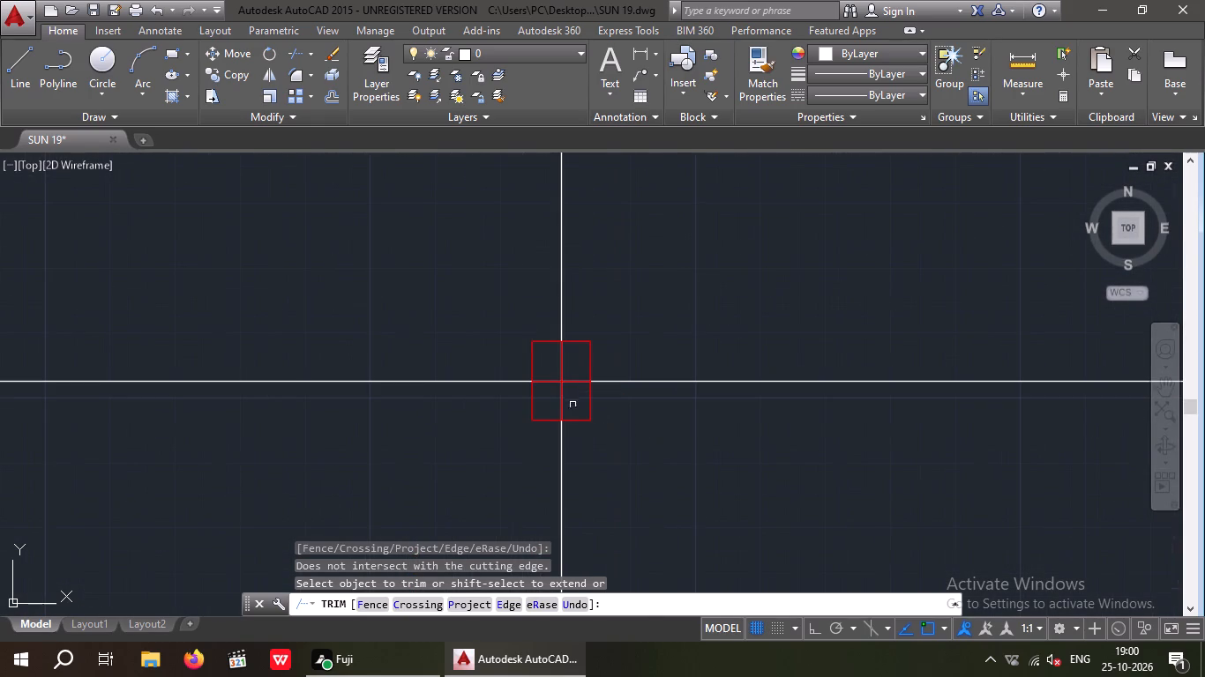
{"action": "left_click", "coordinate": [569, 401]}
{"action": "left_click", "coordinate": [551, 362]}
Trim the lines crossing inside the middle and west red columns of the third row from the north.
{"action": "scroll", "coordinate": [574, 368], "scroll_direction": "down", "scroll_amount": 3}
{"action": "middle_click_drag", "start_coordinate": [469, 405], "coordinate": [602, 405]}
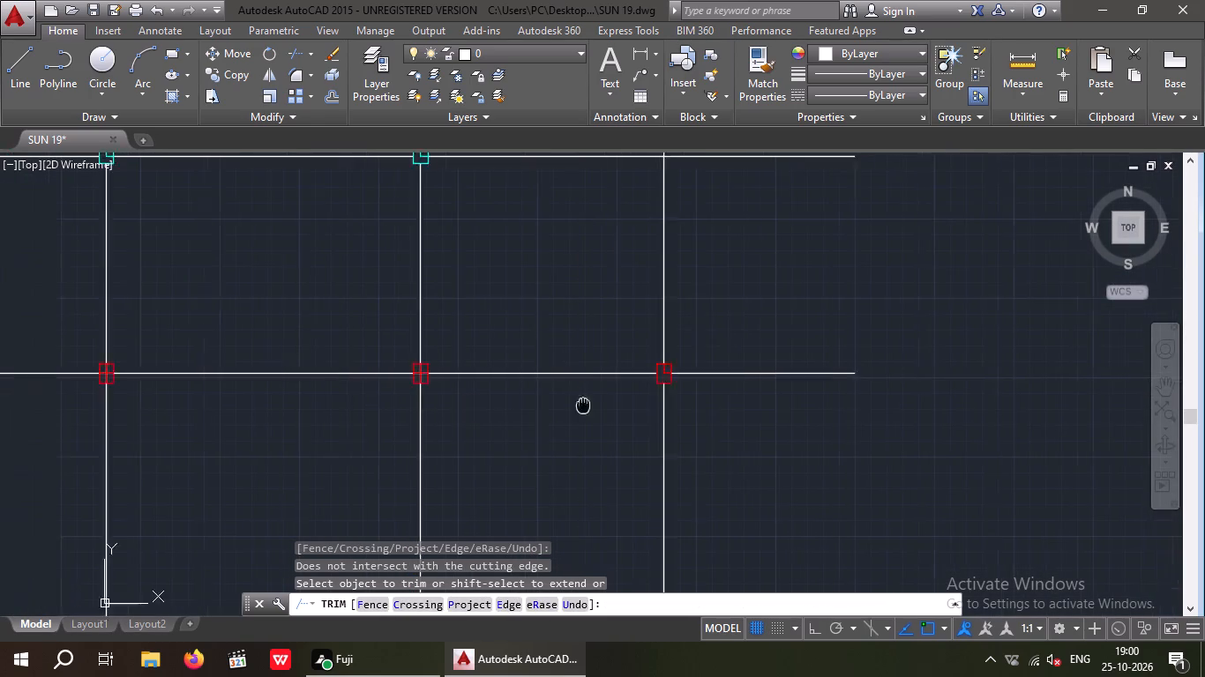
{"action": "middle_click_drag", "start_coordinate": [602, 405], "coordinate": [652, 405]}
{"action": "scroll", "coordinate": [498, 386], "scroll_direction": "up", "scroll_amount": 4}
{"action": "left_click_drag", "start_coordinate": [565, 351], "coordinate": [555, 343]}
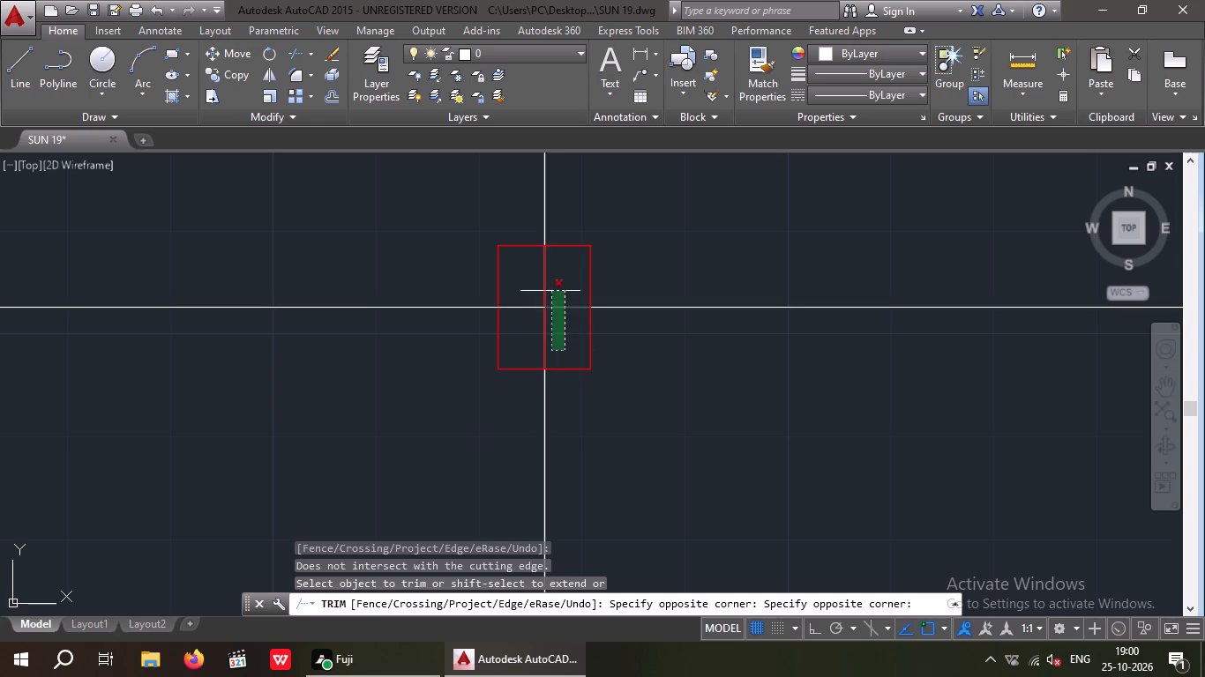
{"action": "left_click", "coordinate": [533, 295]}
{"action": "scroll", "coordinate": [550, 290], "scroll_direction": "down", "scroll_amount": 4}
{"action": "middle_click_drag", "start_coordinate": [468, 334], "coordinate": [749, 306]}
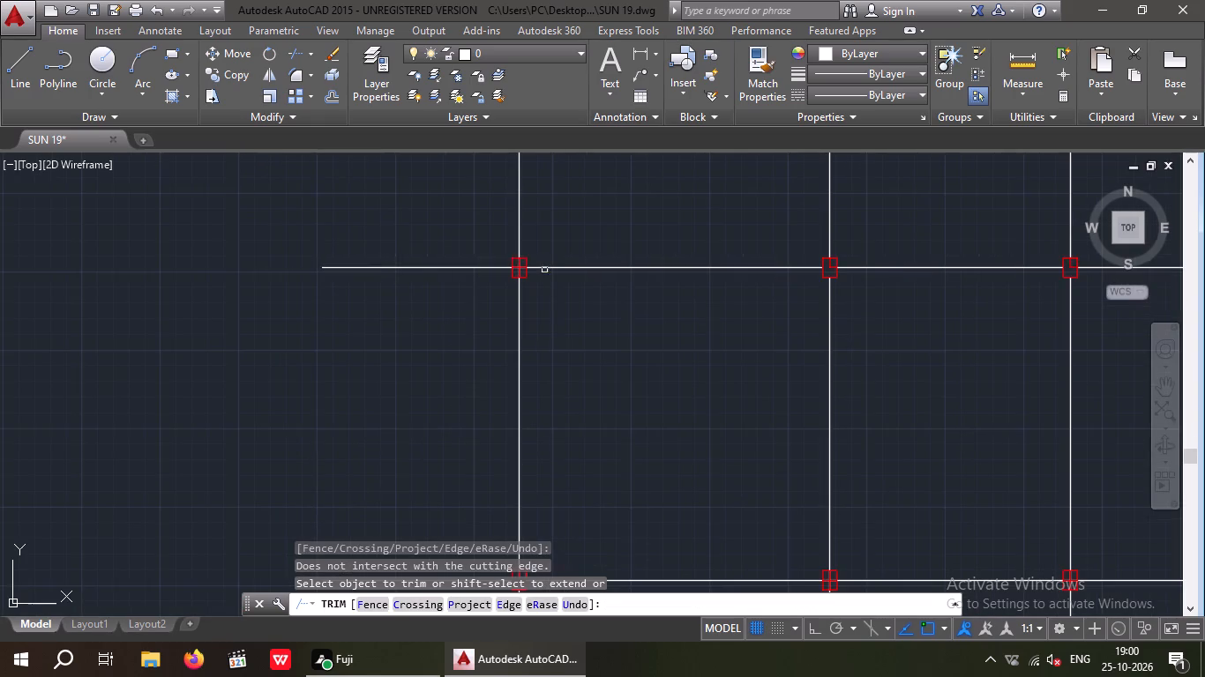
{"action": "scroll", "coordinate": [496, 263], "scroll_direction": "up", "scroll_amount": 4}
{"action": "left_click_drag", "start_coordinate": [647, 341], "coordinate": [633, 322]}
{"action": "left_click", "coordinate": [625, 279]}
Trim the lines crossing inside the west red column of the fourth row from the north.
{"action": "scroll", "coordinate": [629, 265], "scroll_direction": "down", "scroll_amount": 4}
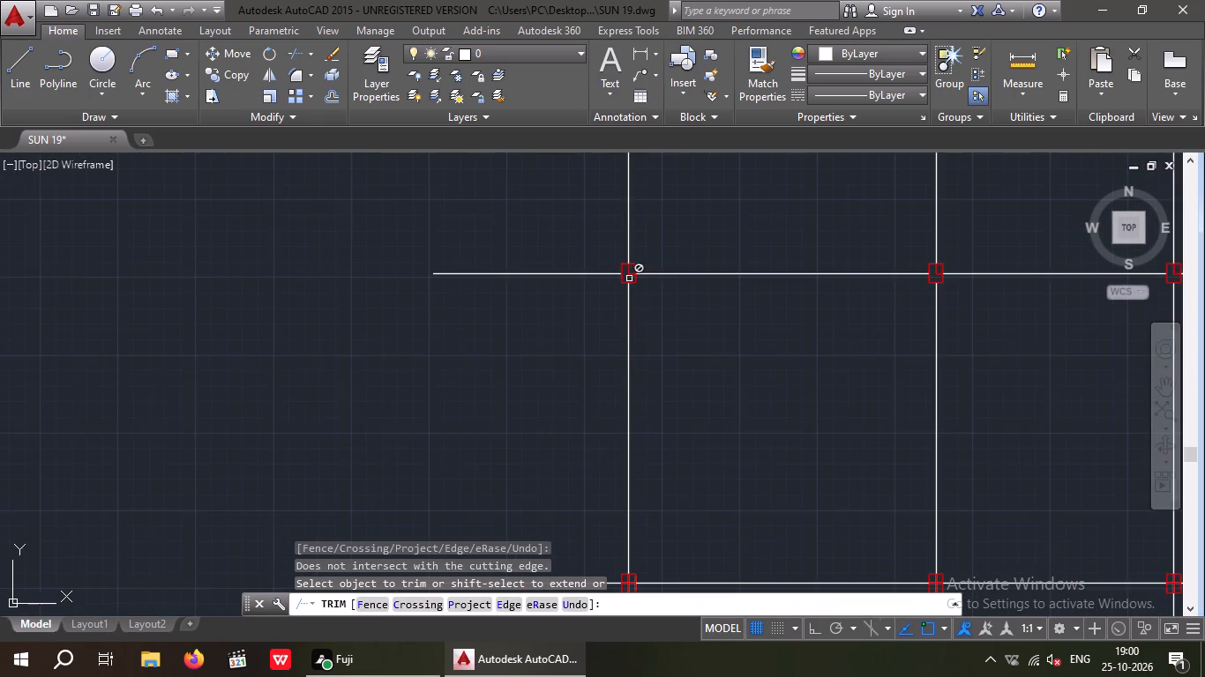
{"action": "middle_click_drag", "start_coordinate": [717, 356], "coordinate": [680, 289]}
{"action": "scroll", "coordinate": [683, 284], "scroll_direction": "down", "scroll_amount": 1}
{"action": "scroll", "coordinate": [617, 437], "scroll_direction": "up", "scroll_amount": 4}
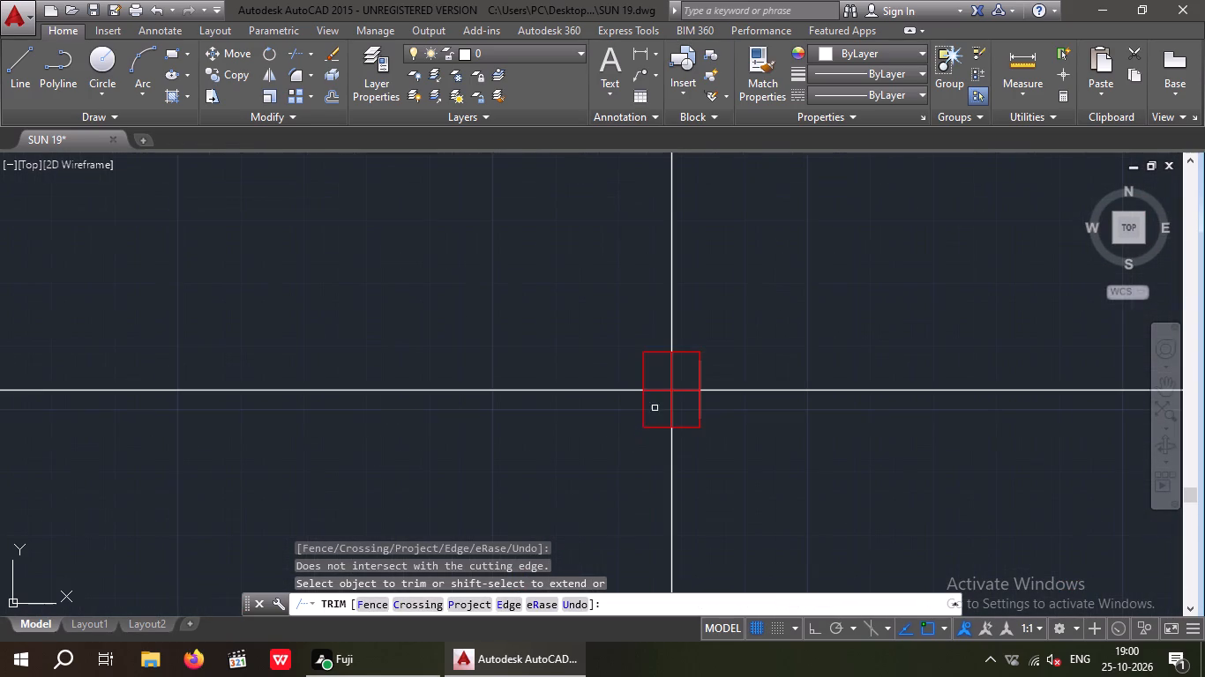
{"action": "scroll", "coordinate": [673, 390], "scroll_direction": "up", "scroll_amount": 2}
{"action": "left_click_drag", "start_coordinate": [678, 432], "coordinate": [655, 421]}
{"action": "left_click", "coordinate": [640, 389]}
Trim the lines crossing inside the middle and east red columns of the fourth row from the north.
{"action": "scroll", "coordinate": [651, 353], "scroll_direction": "down", "scroll_amount": 4}
{"action": "middle_click_drag", "start_coordinate": [764, 428], "coordinate": [321, 382]}
{"action": "scroll", "coordinate": [706, 324], "scroll_direction": "up", "scroll_amount": 5}
{"action": "left_click_drag", "start_coordinate": [689, 339], "coordinate": [651, 326]}
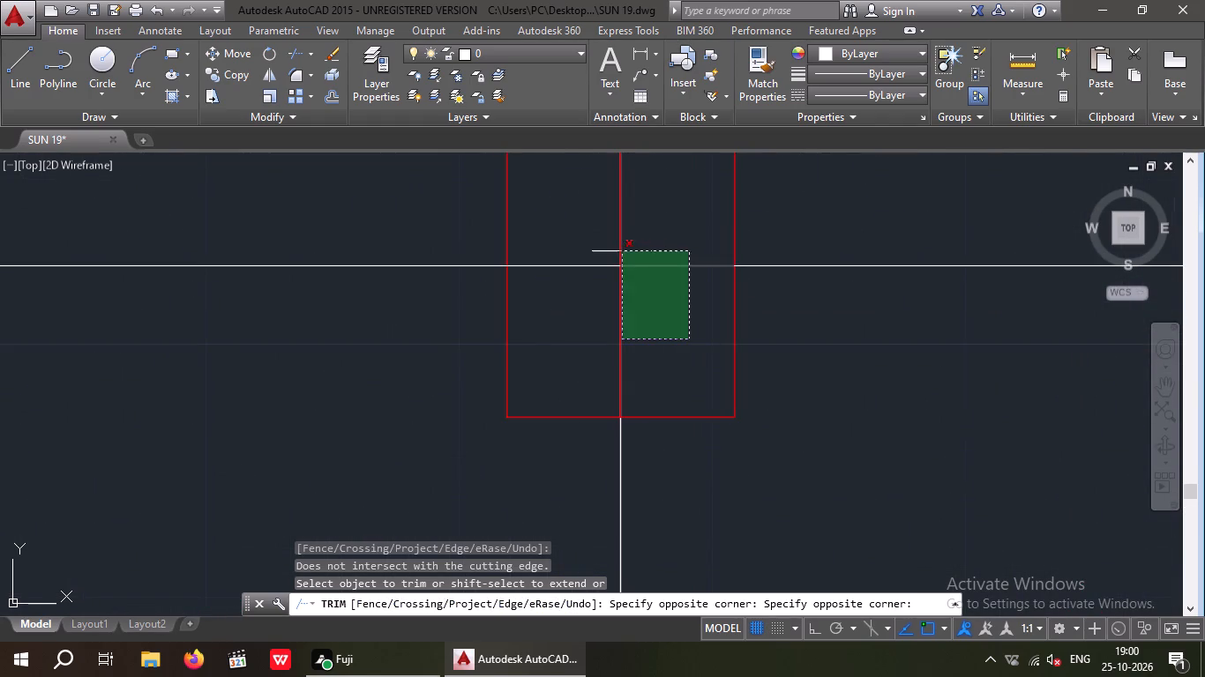
{"action": "scroll", "coordinate": [617, 255], "scroll_direction": "down", "scroll_amount": 2}
{"action": "left_click", "coordinate": [609, 236]}
{"action": "scroll", "coordinate": [626, 257], "scroll_direction": "down", "scroll_amount": 2}
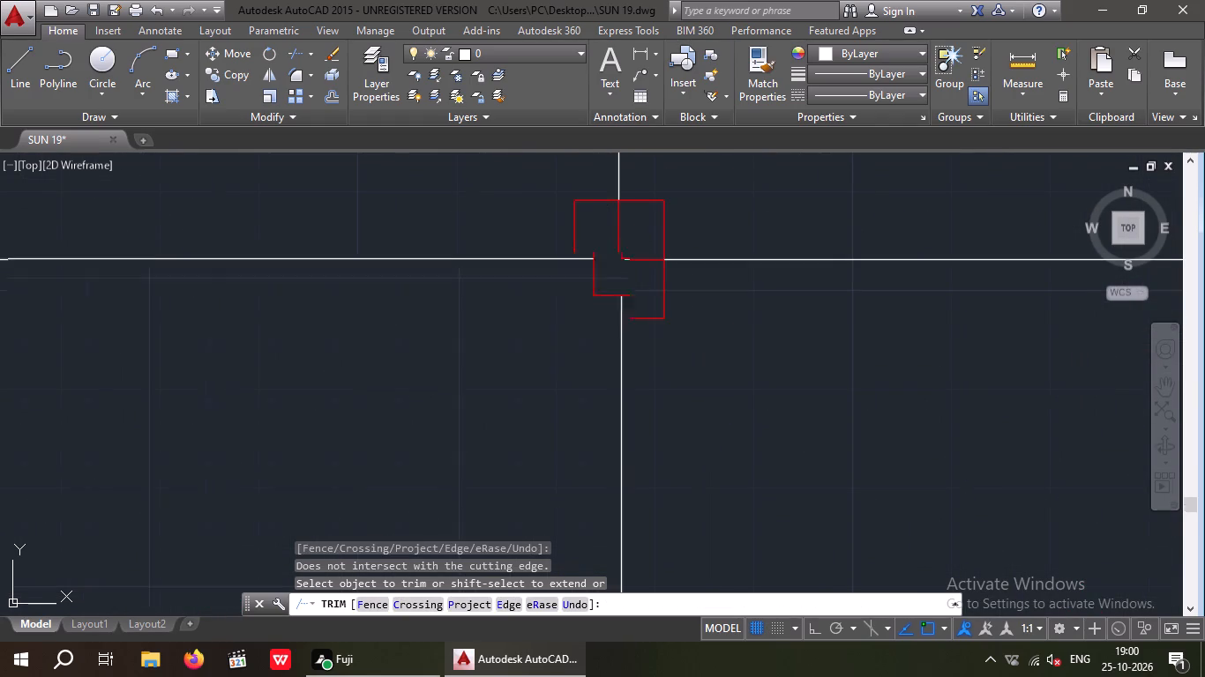
{"action": "scroll", "coordinate": [627, 263], "scroll_direction": "down", "scroll_amount": 1}
{"action": "middle_click_drag", "start_coordinate": [767, 298], "coordinate": [469, 333]}
{"action": "scroll", "coordinate": [690, 295], "scroll_direction": "up", "scroll_amount": 3}
{"action": "left_click_drag", "start_coordinate": [731, 334], "coordinate": [707, 327]}
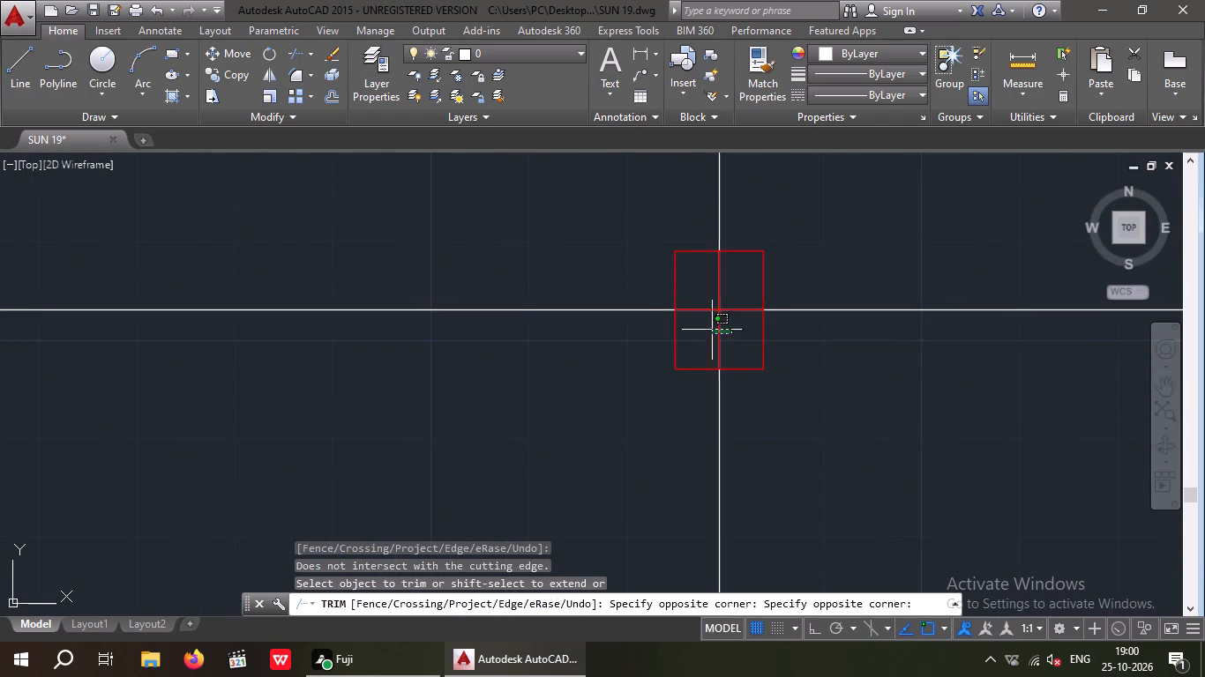
{"action": "left_click_drag", "start_coordinate": [707, 327], "coordinate": [702, 321]}
{"action": "left_click", "coordinate": [696, 286]}
Trim the vertical and horizontal lines inside the west cyan column of the second row from the south.
{"action": "scroll", "coordinate": [724, 284], "scroll_direction": "down", "scroll_amount": 4}
{"action": "middle_click_drag", "start_coordinate": [662, 331], "coordinate": [789, 227]}
{"action": "scroll", "coordinate": [775, 228], "scroll_direction": "down", "scroll_amount": 2}
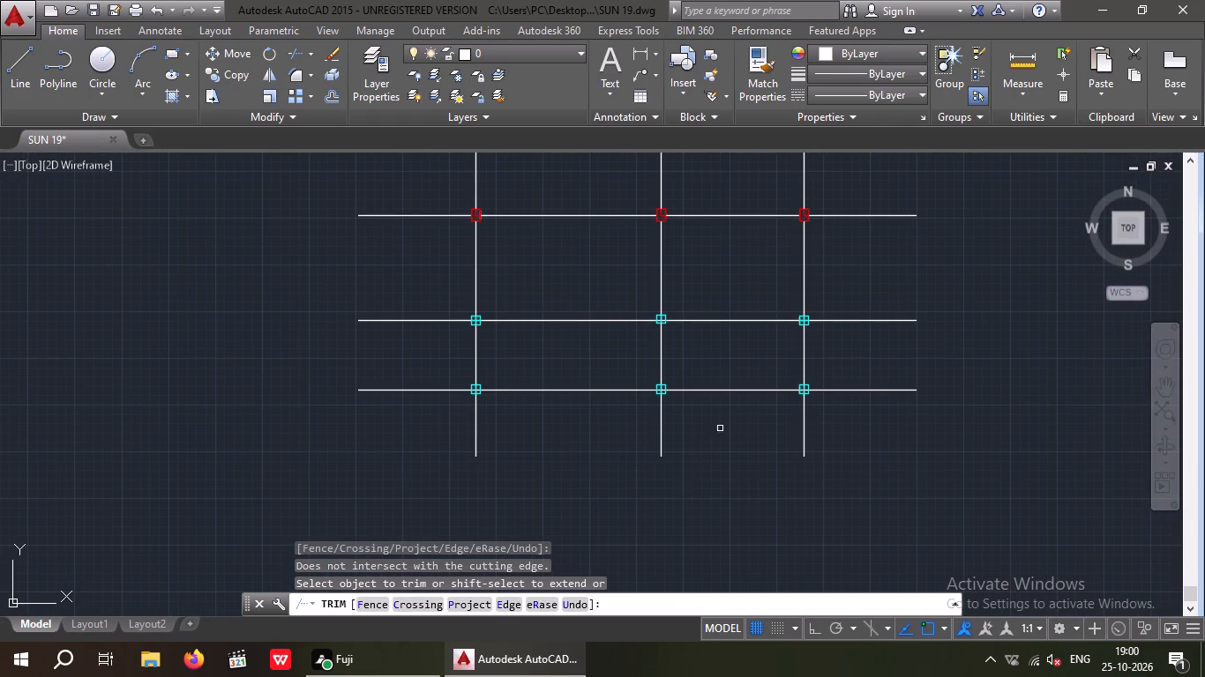
{"action": "scroll", "coordinate": [475, 324], "scroll_direction": "up", "scroll_amount": 4}
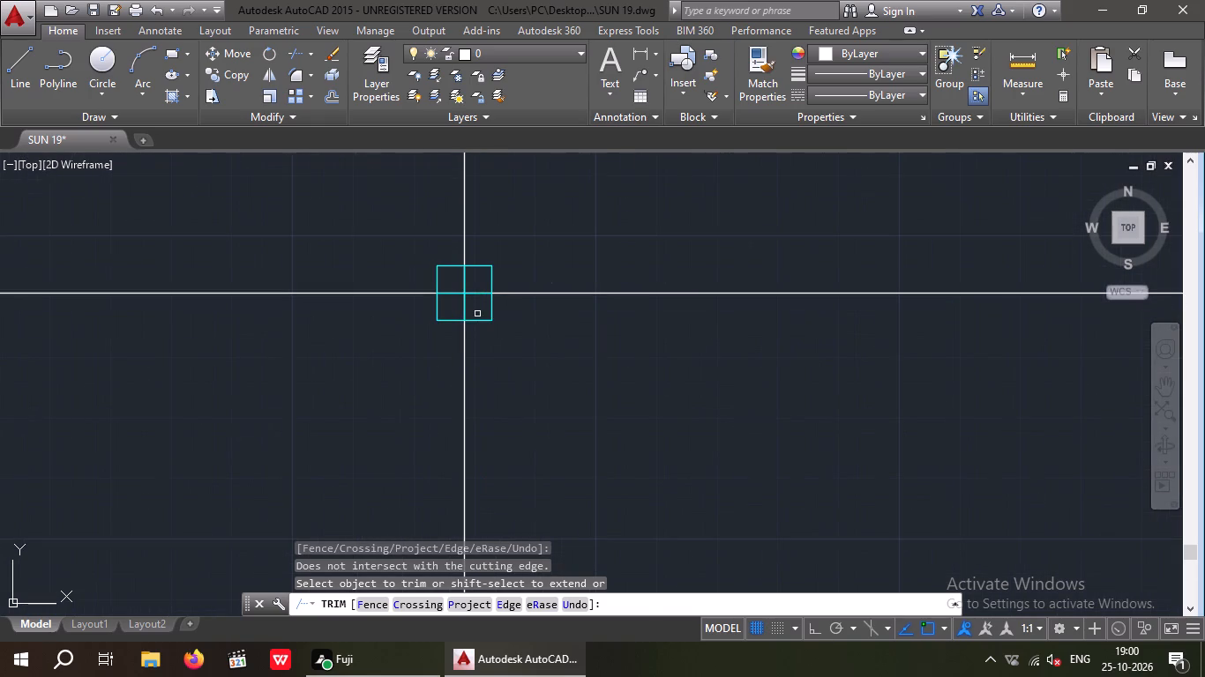
{"action": "scroll", "coordinate": [472, 308], "scroll_direction": "up", "scroll_amount": 3}
{"action": "left_click_drag", "start_coordinate": [475, 309], "coordinate": [464, 305]}
{"action": "left_click", "coordinate": [414, 245]}
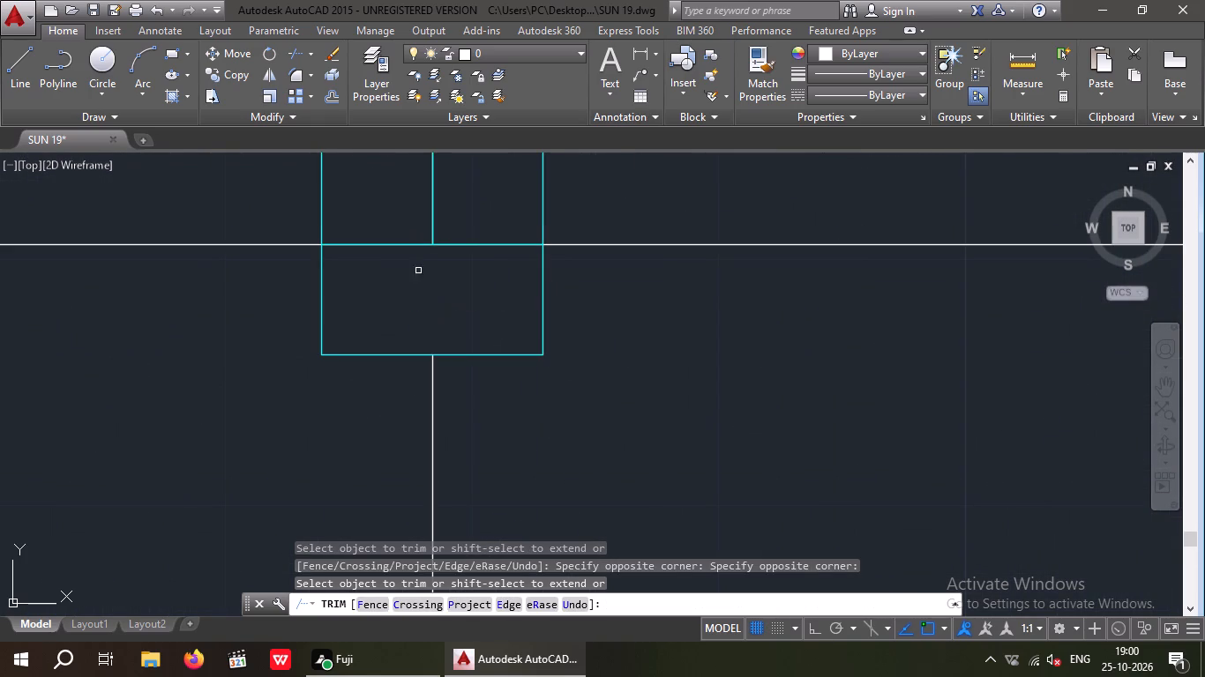
{"action": "middle_click_drag", "start_coordinate": [425, 287], "coordinate": [453, 334]}
{"action": "left_click_drag", "start_coordinate": [475, 340], "coordinate": [454, 313]}
{"action": "left_click", "coordinate": [441, 253]}
Trim the lines crossing inside the middle and east cyan columns of the second row from the south.
{"action": "scroll", "coordinate": [453, 257], "scroll_direction": "down", "scroll_amount": 5}
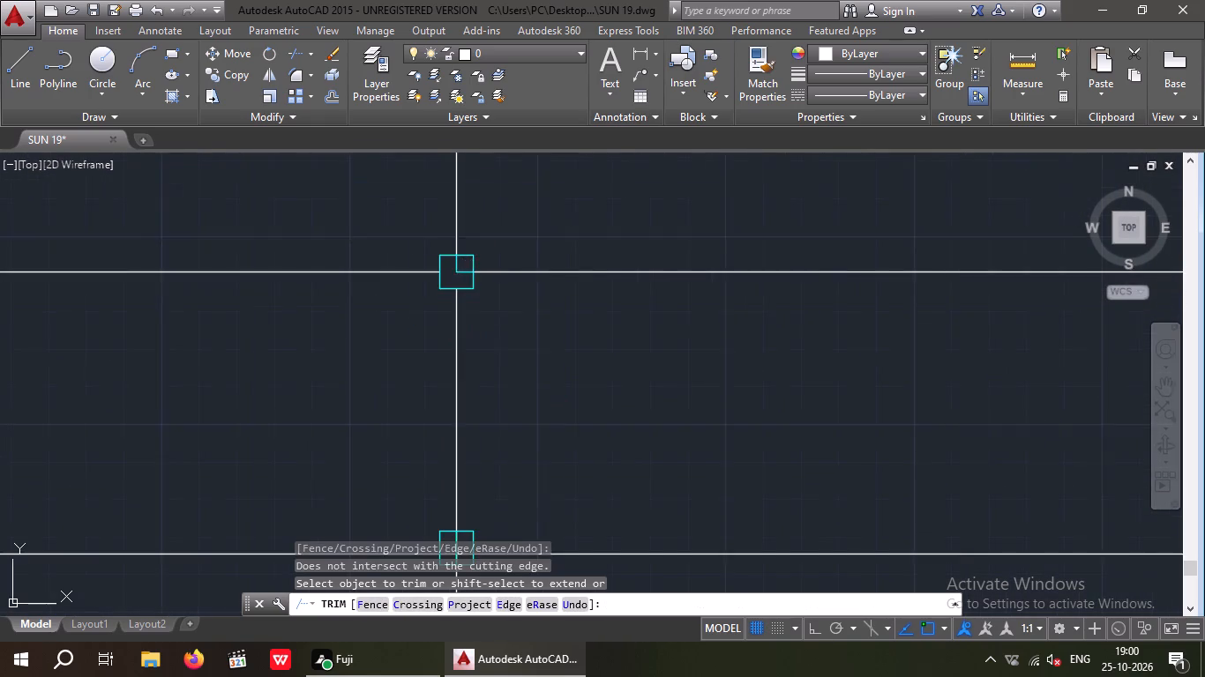
{"action": "scroll", "coordinate": [461, 275], "scroll_direction": "down", "scroll_amount": 2}
{"action": "scroll", "coordinate": [649, 270], "scroll_direction": "up", "scroll_amount": 4}
{"action": "scroll", "coordinate": [593, 315], "scroll_direction": "up", "scroll_amount": 2}
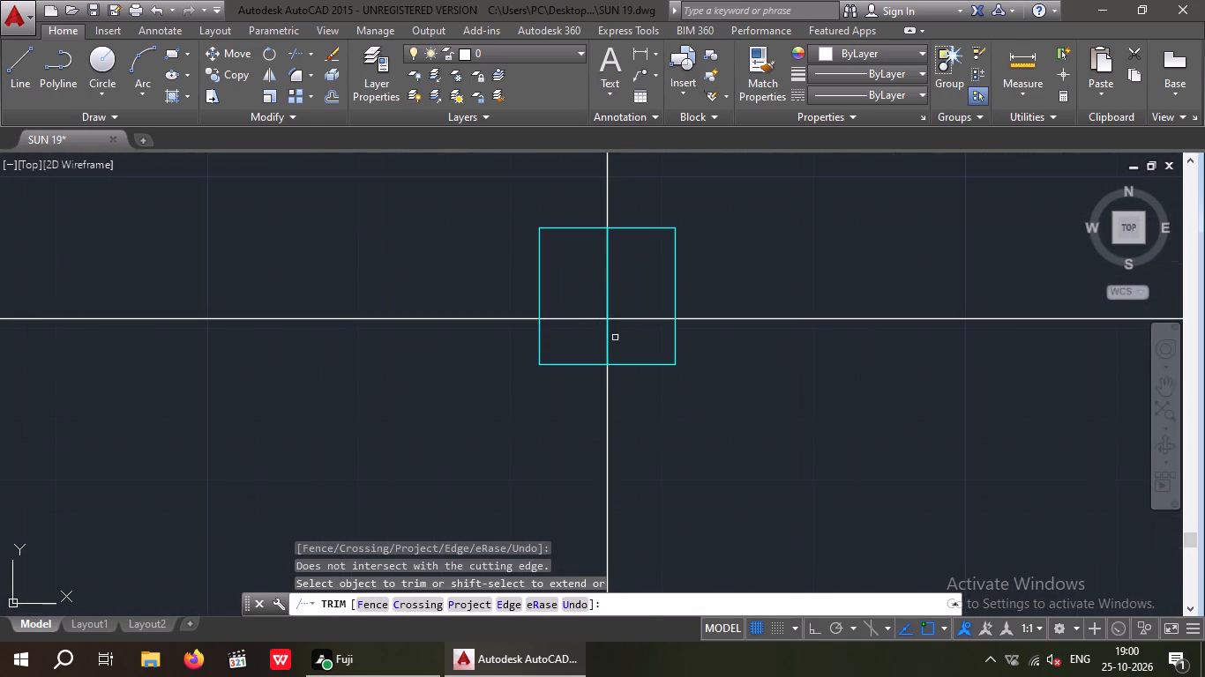
{"action": "left_click_drag", "start_coordinate": [617, 339], "coordinate": [609, 324]}
{"action": "left_click", "coordinate": [602, 294]}
{"action": "scroll", "coordinate": [602, 279], "scroll_direction": "down", "scroll_amount": 5}
{"action": "middle_click_drag", "start_coordinate": [672, 359], "coordinate": [421, 415]}
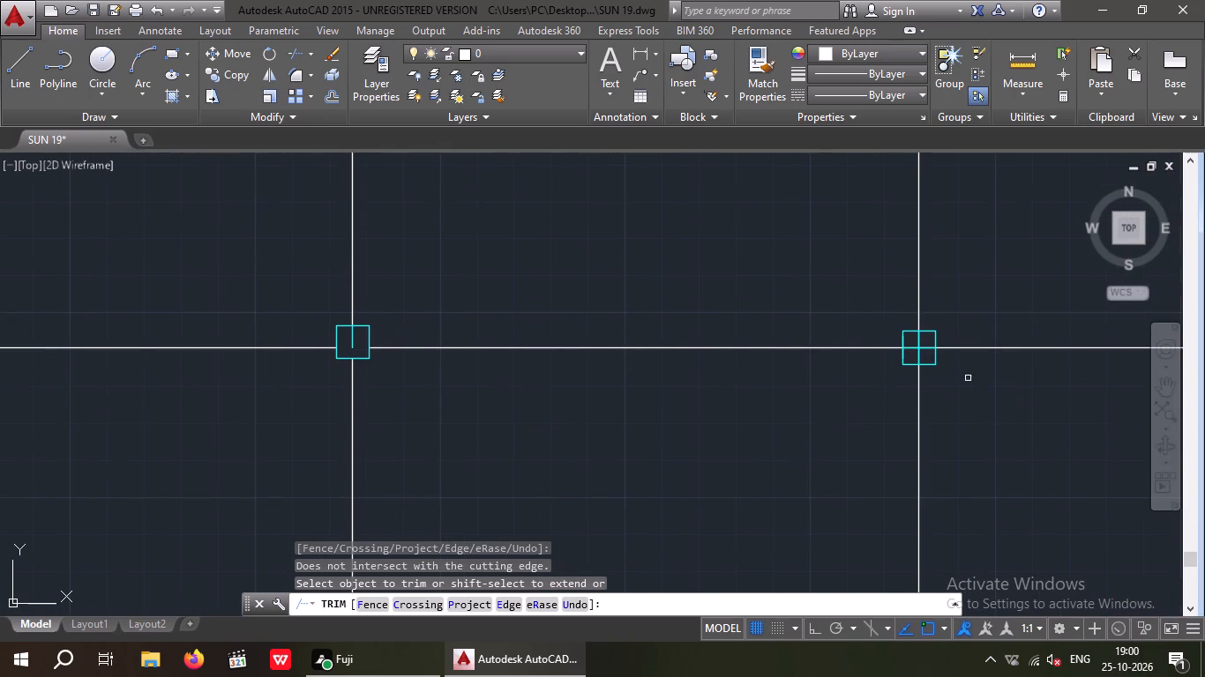
{"action": "left_click", "coordinate": [925, 359]}
{"action": "left_click", "coordinate": [917, 339]}
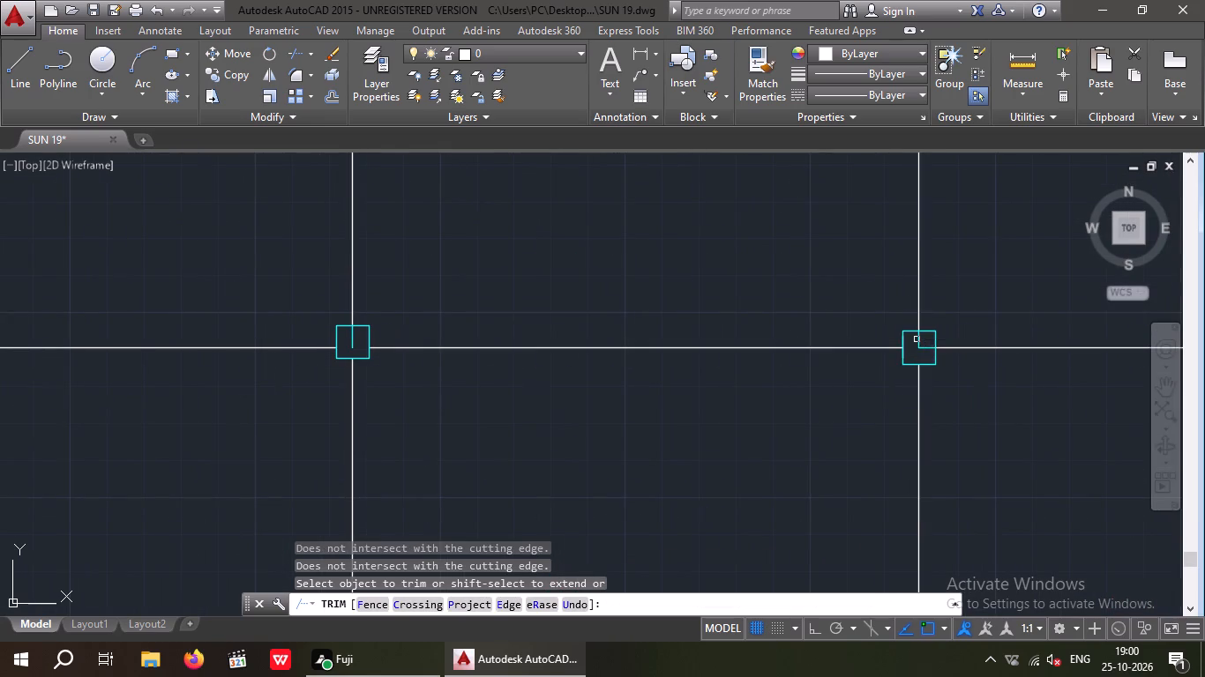
Trim the lines crossing inside the east, middle and west cyan columns of the southernmost row, and finish trimming.
{"action": "scroll", "coordinate": [917, 337], "scroll_direction": "down", "scroll_amount": 3}
{"action": "scroll", "coordinate": [915, 412], "scroll_direction": "up", "scroll_amount": 4}
{"action": "left_click", "coordinate": [924, 396]}
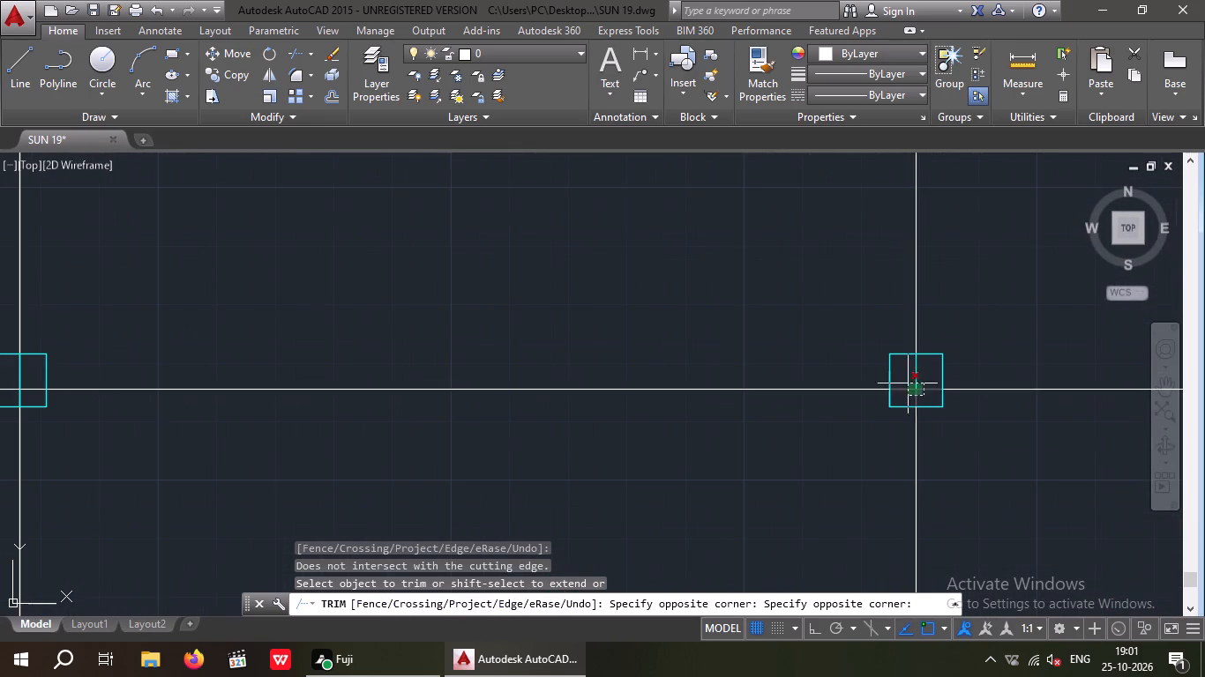
{"action": "left_click", "coordinate": [905, 376]}
{"action": "scroll", "coordinate": [913, 366], "scroll_direction": "down", "scroll_amount": 3}
{"action": "scroll", "coordinate": [697, 380], "scroll_direction": "up", "scroll_amount": 4}
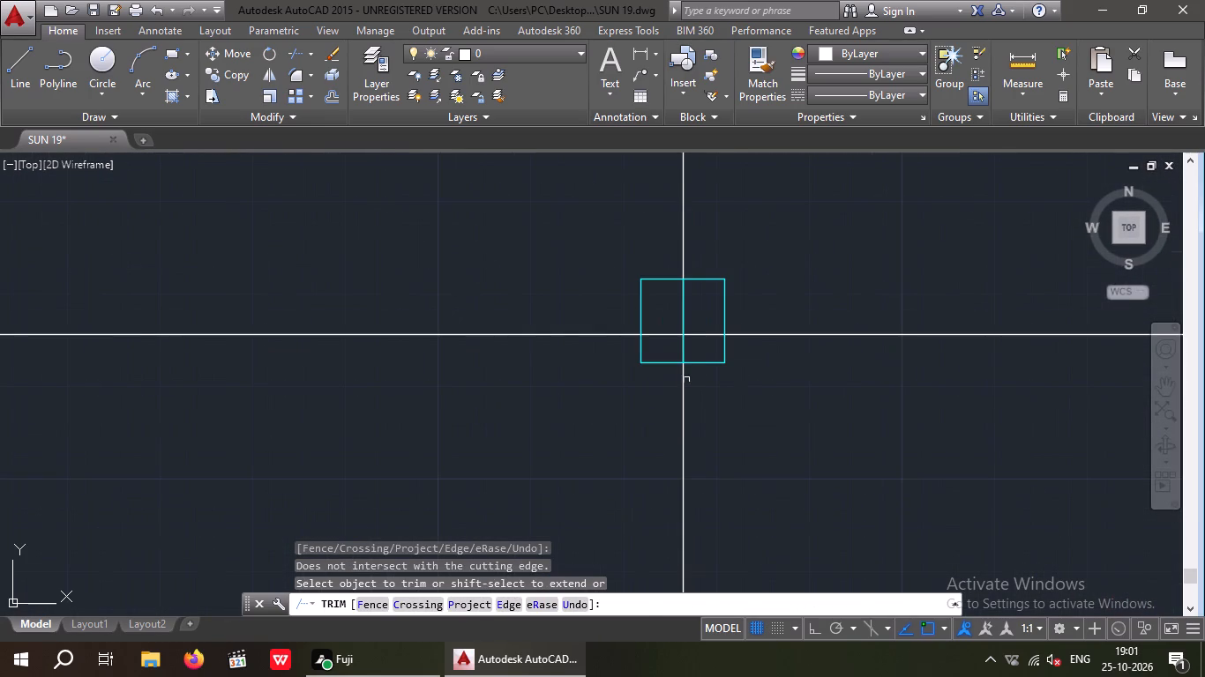
{"action": "left_click", "coordinate": [694, 351]}
{"action": "left_click", "coordinate": [677, 323]}
{"action": "scroll", "coordinate": [681, 319], "scroll_direction": "down", "scroll_amount": 3}
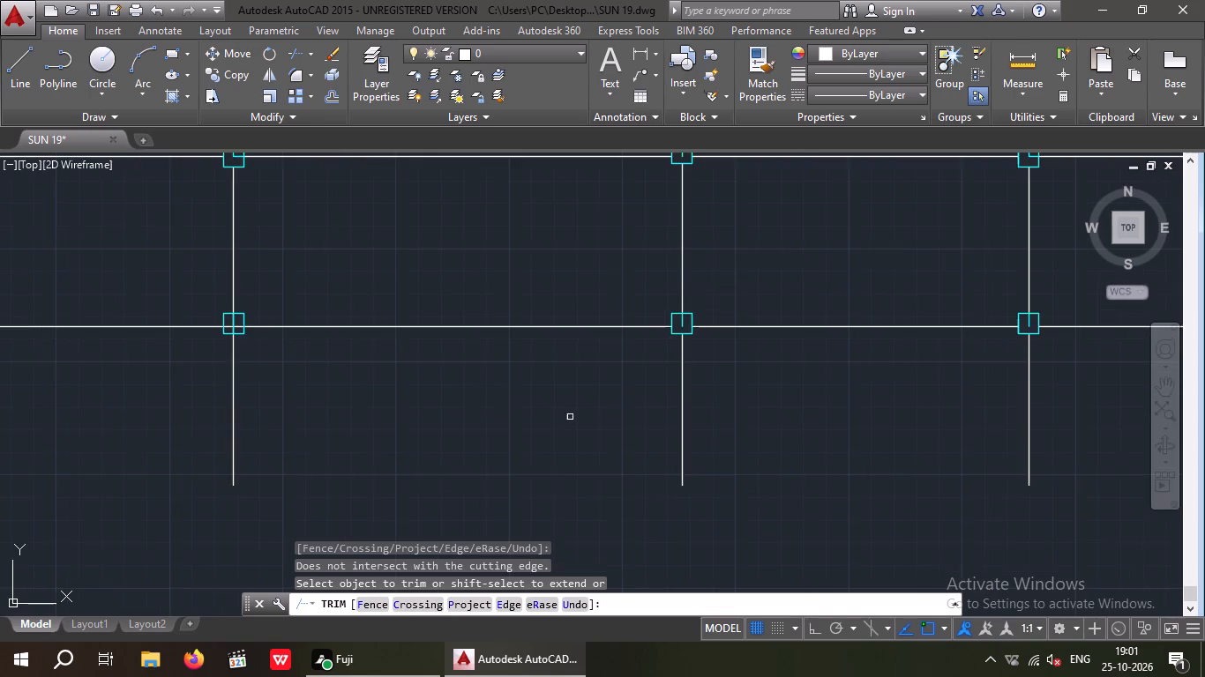
{"action": "middle_click_drag", "start_coordinate": [570, 417], "coordinate": [777, 378]}
{"action": "scroll", "coordinate": [431, 286], "scroll_direction": "up", "scroll_amount": 3}
{"action": "left_click", "coordinate": [466, 313]}
{"action": "left_click", "coordinate": [451, 283]}
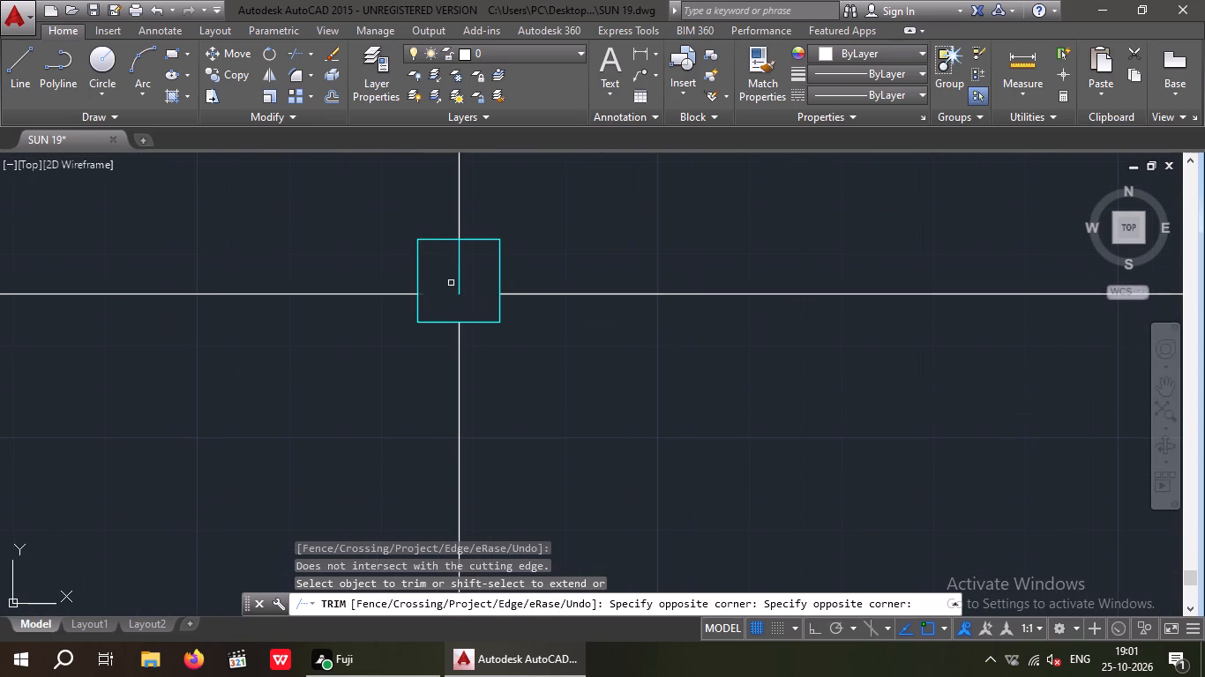
{"action": "key", "text": "Escape"}
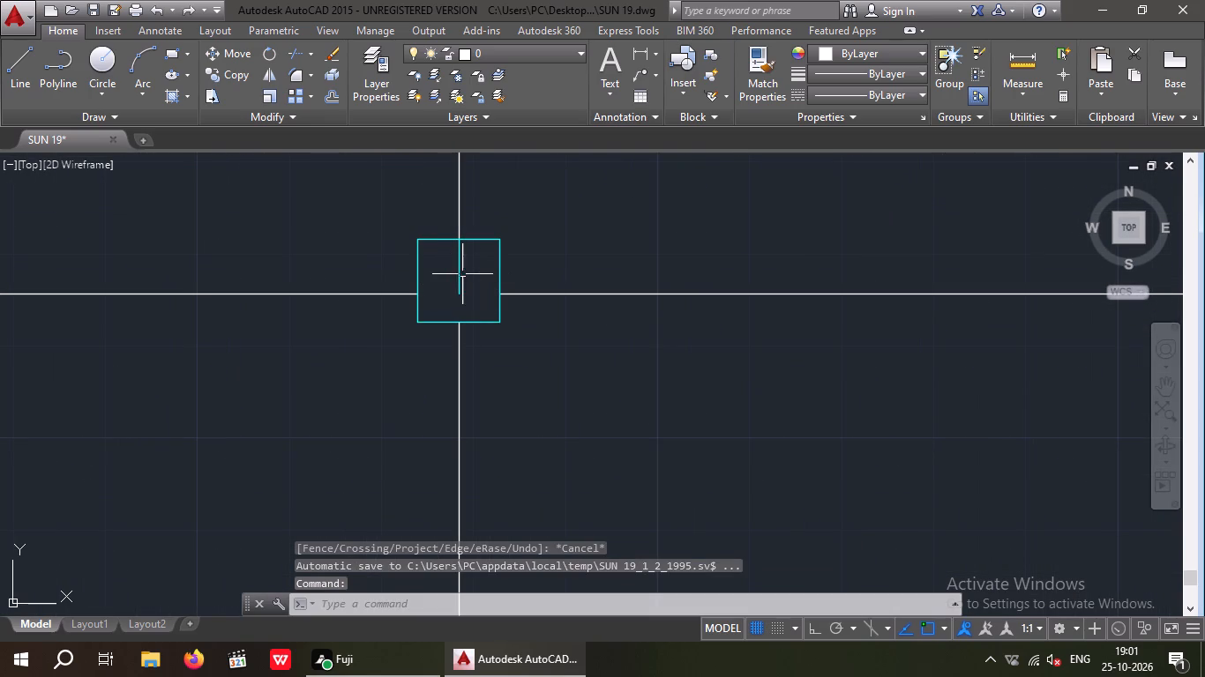
Erase the leftover cyan line segments inside the west, middle and east columns of the southernmost row.
{"action": "left_click", "coordinate": [459, 273]}
{"action": "key", "text": "Delete"}
{"action": "scroll", "coordinate": [502, 316], "scroll_direction": "down", "scroll_amount": 3}
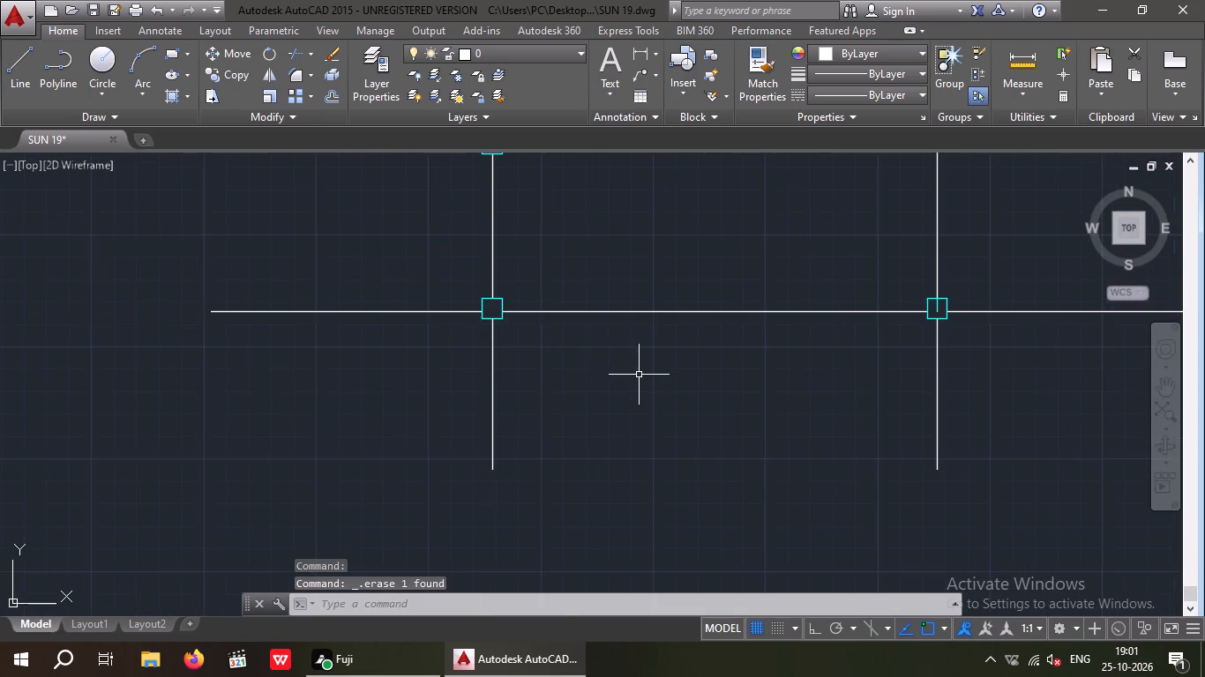
{"action": "middle_click_drag", "start_coordinate": [632, 383], "coordinate": [301, 458]}
{"action": "scroll", "coordinate": [616, 382], "scroll_direction": "up", "scroll_amount": 4}
{"action": "left_click_drag", "start_coordinate": [590, 365], "coordinate": [538, 402]}
{"action": "left_click", "coordinate": [537, 403]}
{"action": "key", "text": "Delete"}
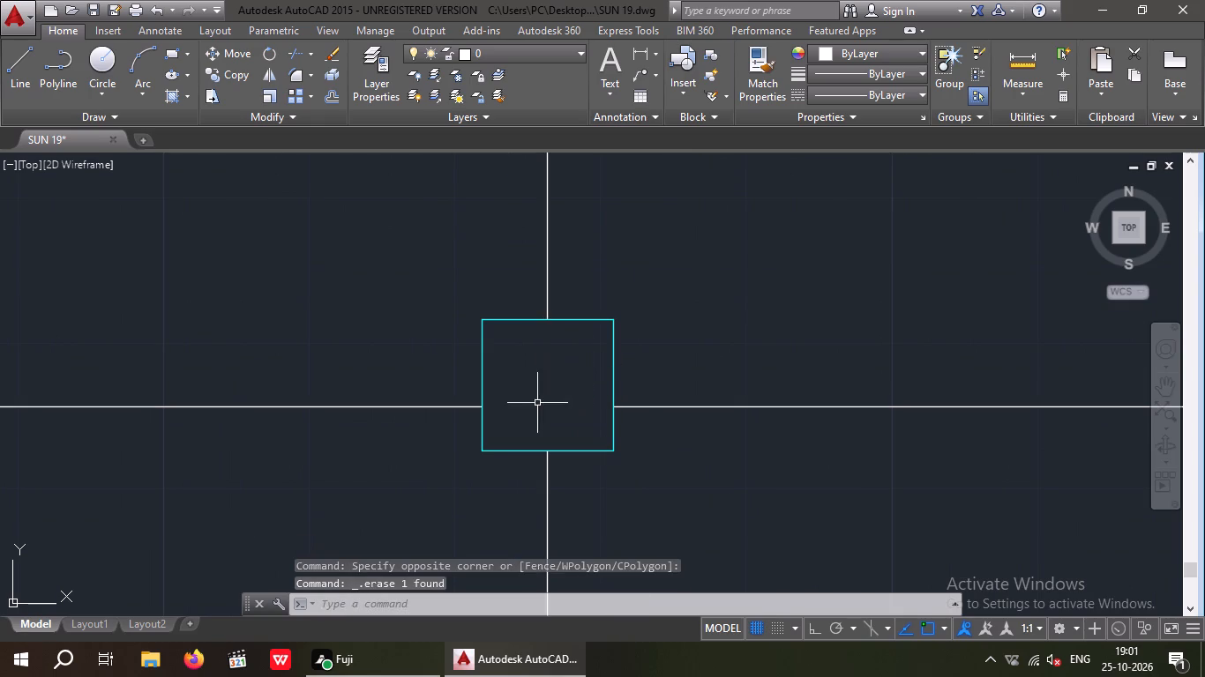
{"action": "scroll", "coordinate": [550, 383], "scroll_direction": "down", "scroll_amount": 4}
{"action": "middle_click_drag", "start_coordinate": [657, 451], "coordinate": [428, 508]}
{"action": "scroll", "coordinate": [670, 450], "scroll_direction": "up", "scroll_amount": 4}
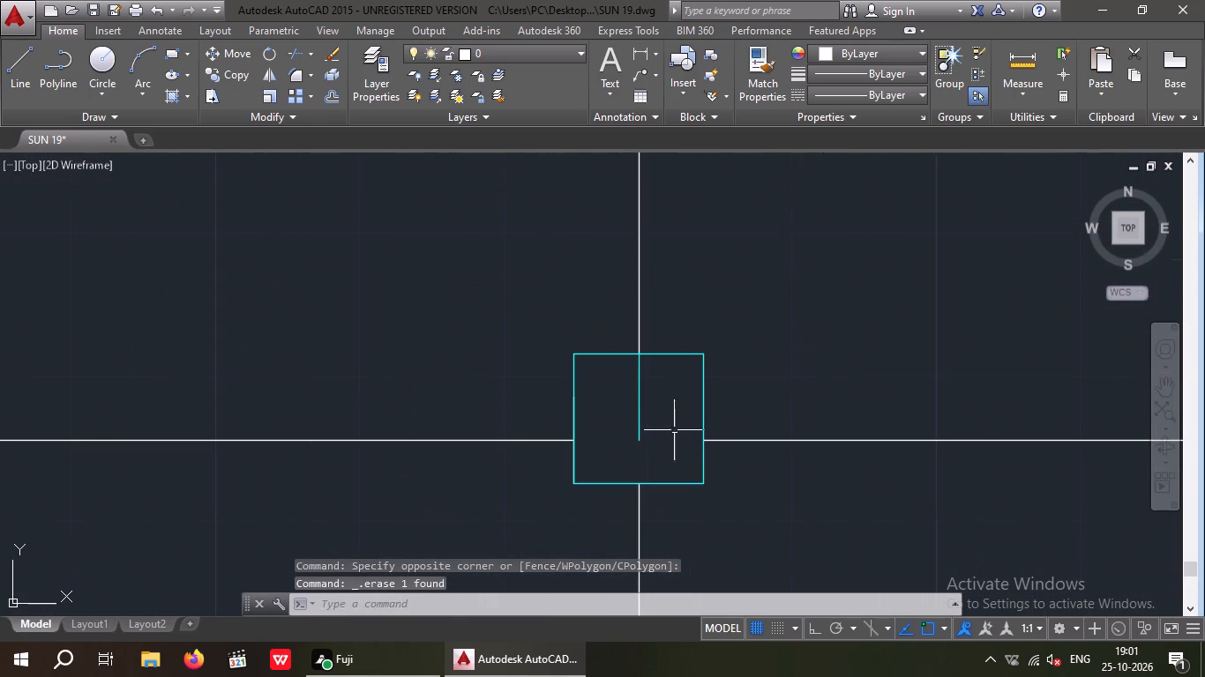
{"action": "left_click_drag", "start_coordinate": [674, 423], "coordinate": [597, 441]}
{"action": "left_click", "coordinate": [596, 441]}
{"action": "key", "text": "Delete"}
Erase the leftover cyan segments inside the east and middle columns of the second row from the south.
{"action": "scroll", "coordinate": [623, 444], "scroll_direction": "down", "scroll_amount": 4}
{"action": "middle_click_drag", "start_coordinate": [588, 393], "coordinate": [585, 558]}
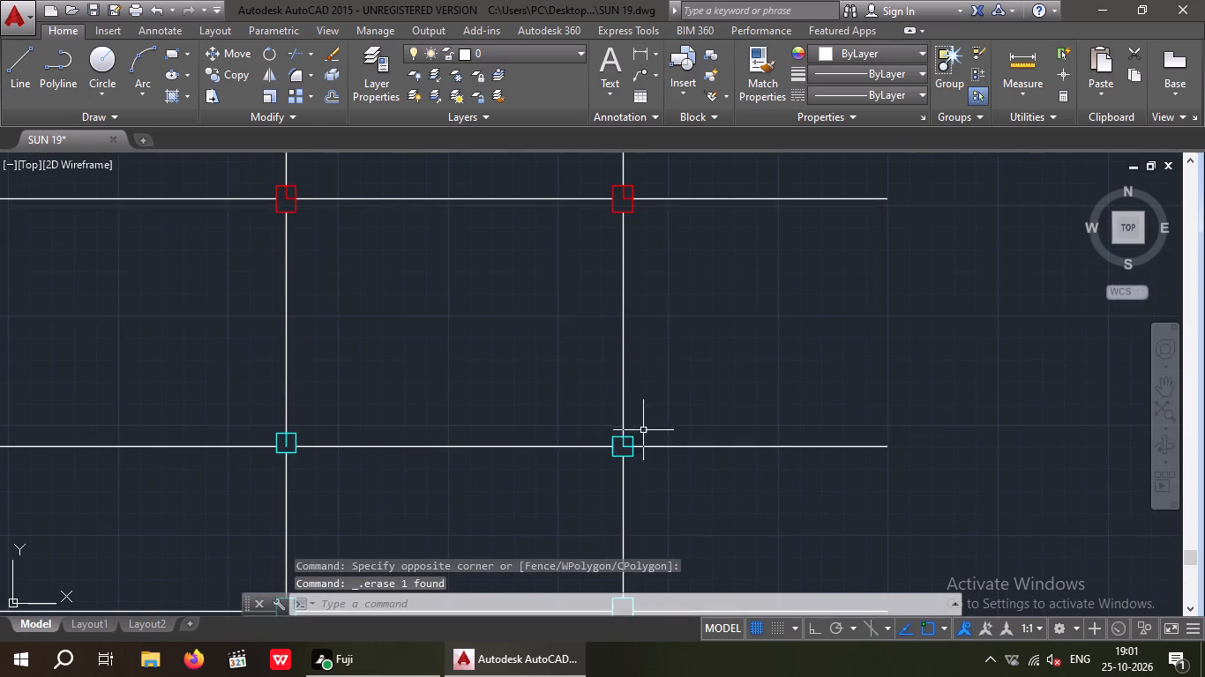
{"action": "scroll", "coordinate": [617, 440], "scroll_direction": "up", "scroll_amount": 4}
{"action": "left_click_drag", "start_coordinate": [655, 500], "coordinate": [641, 487]}
{"action": "left_click", "coordinate": [635, 465]}
{"action": "key", "text": "Delete"}
{"action": "scroll", "coordinate": [634, 469], "scroll_direction": "down", "scroll_amount": 4}
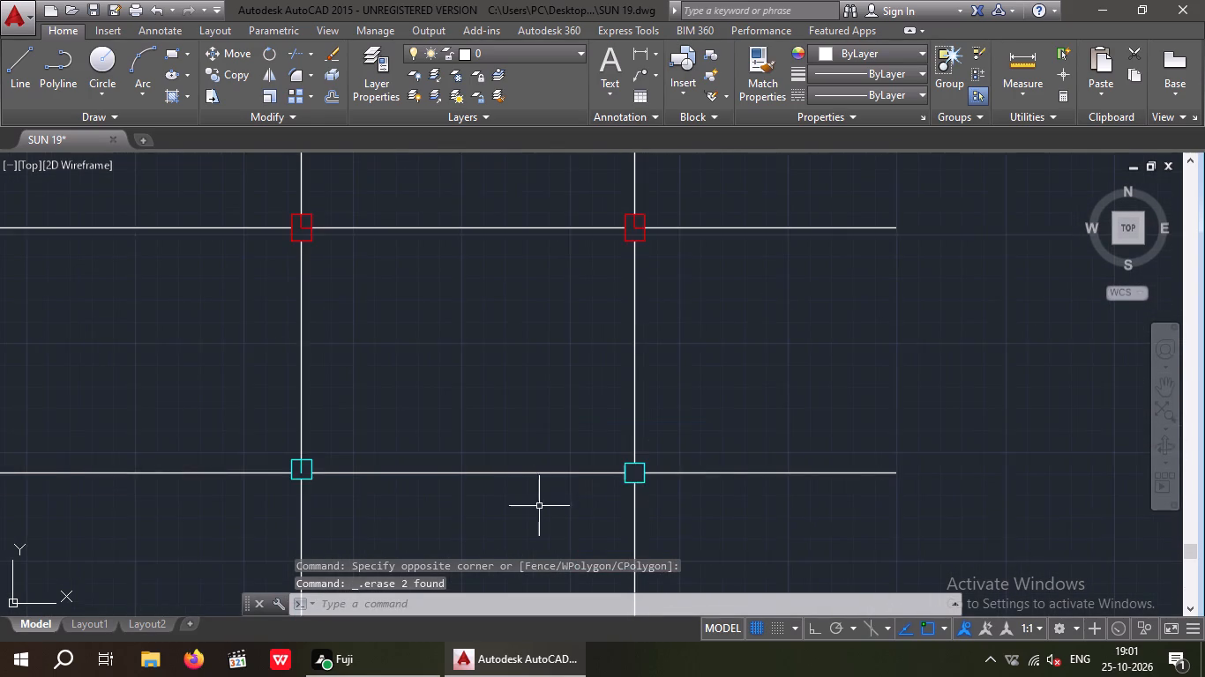
{"action": "middle_click_drag", "start_coordinate": [541, 507], "coordinate": [733, 454]}
{"action": "scroll", "coordinate": [483, 418], "scroll_direction": "up", "scroll_amount": 3}
{"action": "left_click_drag", "start_coordinate": [538, 412], "coordinate": [510, 430]}
{"action": "left_click", "coordinate": [502, 430]}
{"action": "key", "text": "Delete"}
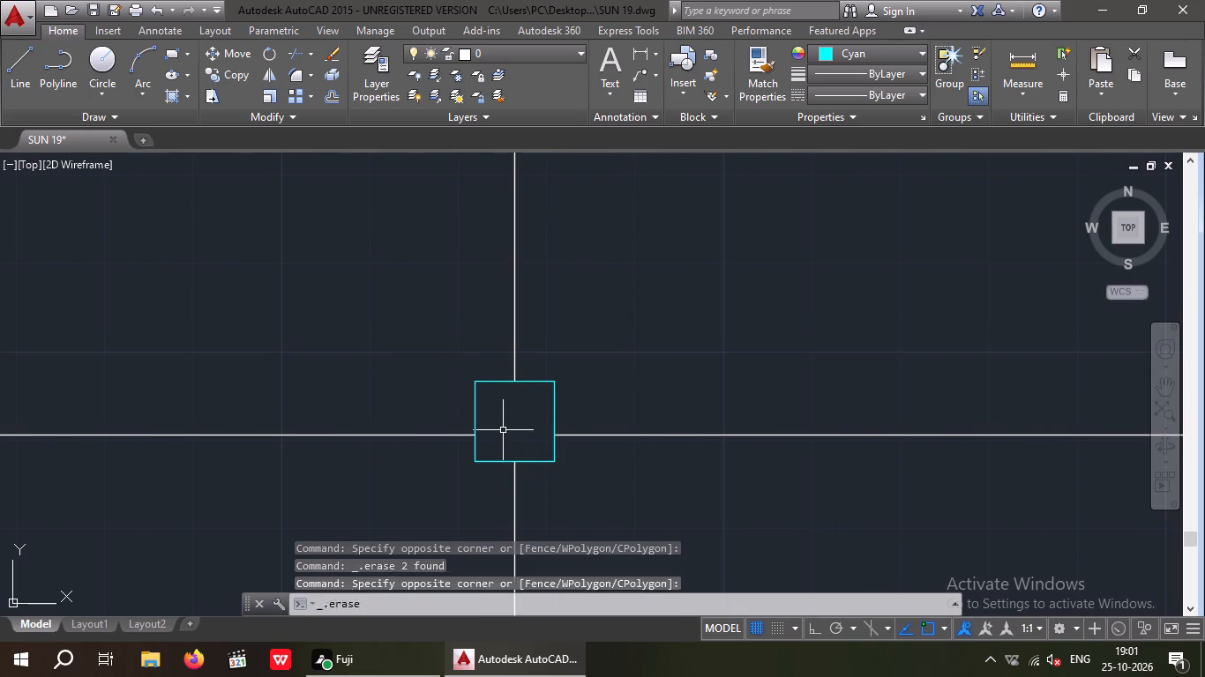
Erase the leftover cyan segments inside the west column of the second row from the south.
{"action": "scroll", "coordinate": [522, 419], "scroll_direction": "down", "scroll_amount": 4}
{"action": "middle_click_drag", "start_coordinate": [462, 463], "coordinate": [722, 447]}
{"action": "scroll", "coordinate": [496, 412], "scroll_direction": "up", "scroll_amount": 4}
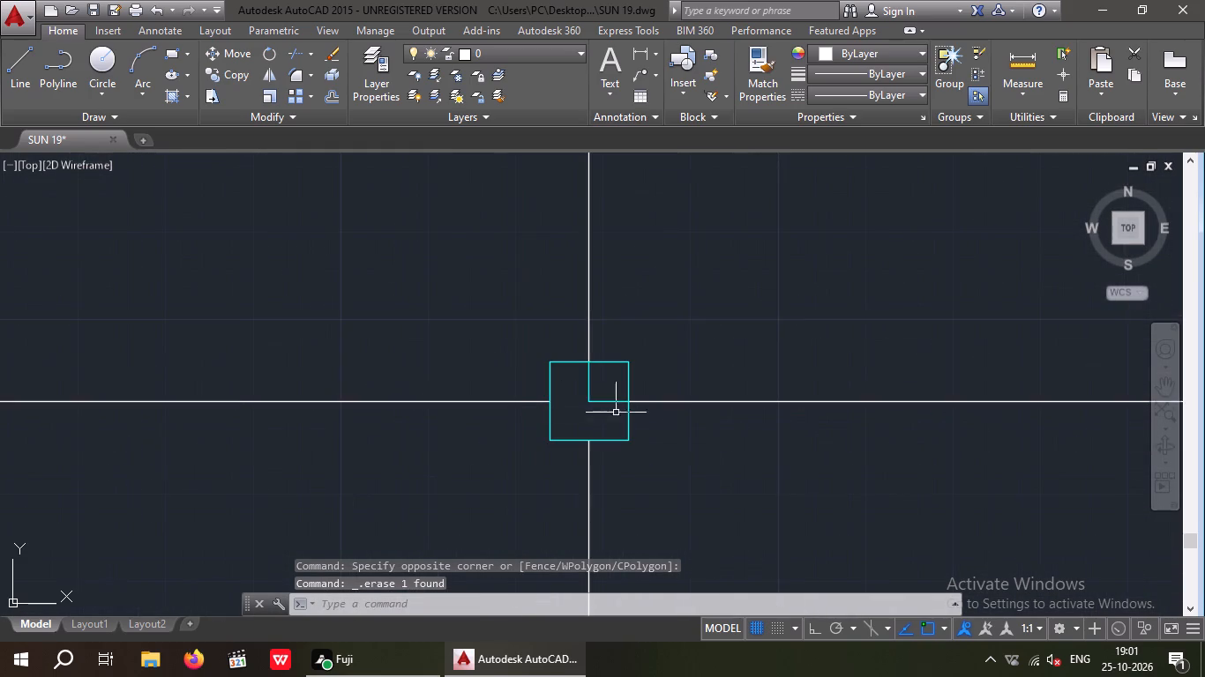
{"action": "left_click", "coordinate": [593, 413]}
{"action": "left_click", "coordinate": [585, 380]}
{"action": "key", "text": "Delete"}
Erase the leftover red segments inside the west and middle columns of the third row from the south.
{"action": "scroll", "coordinate": [627, 421], "scroll_direction": "down", "scroll_amount": 4}
{"action": "middle_click_drag", "start_coordinate": [679, 451], "coordinate": [677, 455]}
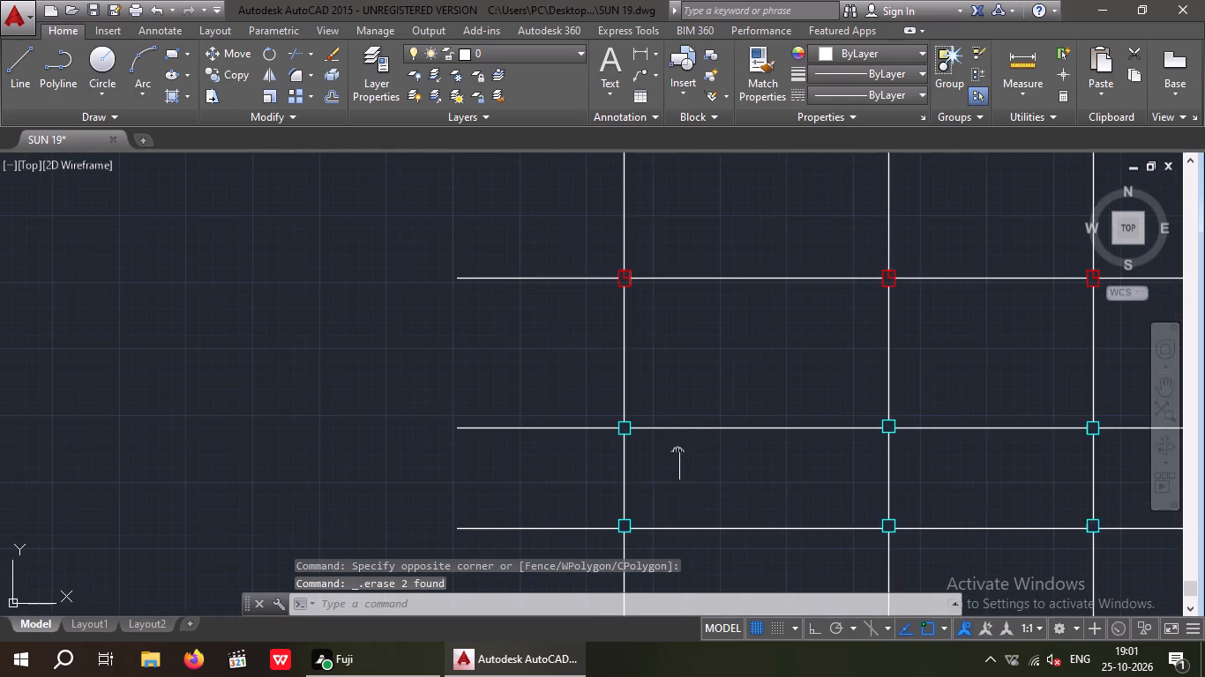
{"action": "middle_click_drag", "start_coordinate": [677, 455], "coordinate": [590, 562]}
{"action": "scroll", "coordinate": [536, 385], "scroll_direction": "up", "scroll_amount": 5}
{"action": "left_click_drag", "start_coordinate": [532, 460], "coordinate": [510, 446]}
{"action": "left_click", "coordinate": [487, 394]}
{"action": "key", "text": "Delete"}
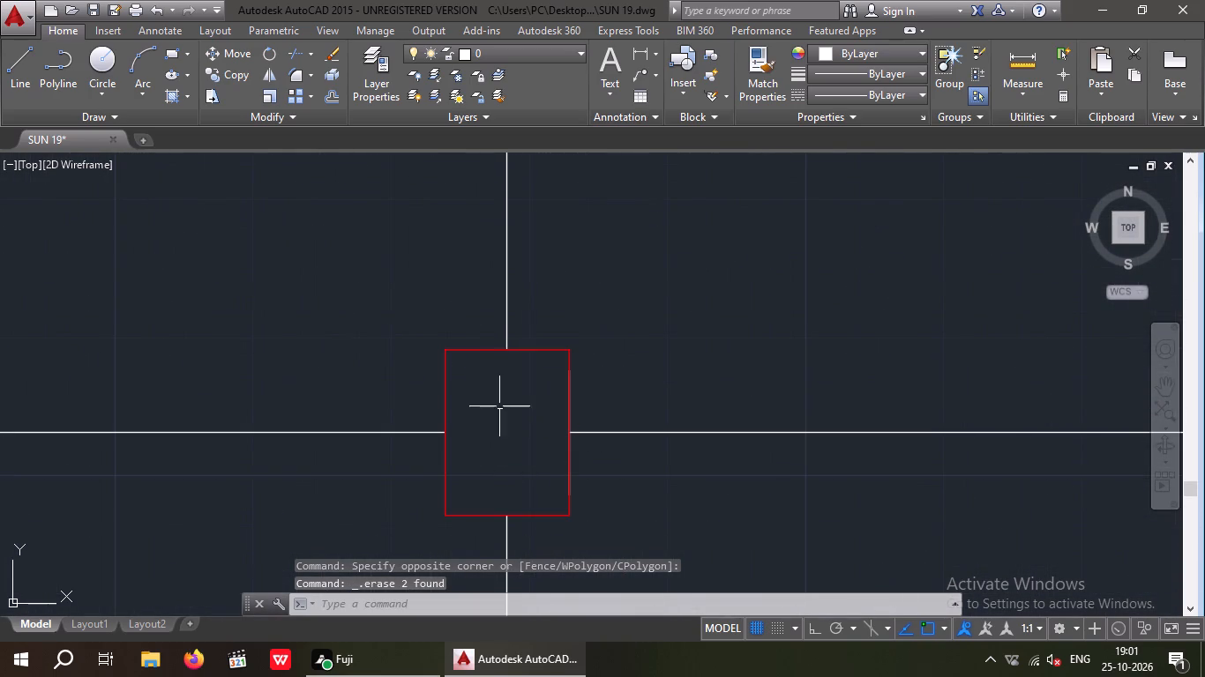
{"action": "scroll", "coordinate": [502, 412], "scroll_direction": "down", "scroll_amount": 5}
{"action": "middle_click_drag", "start_coordinate": [692, 474], "coordinate": [515, 468]}
{"action": "scroll", "coordinate": [585, 427], "scroll_direction": "up", "scroll_amount": 5}
{"action": "left_click_drag", "start_coordinate": [695, 430], "coordinate": [662, 405]}
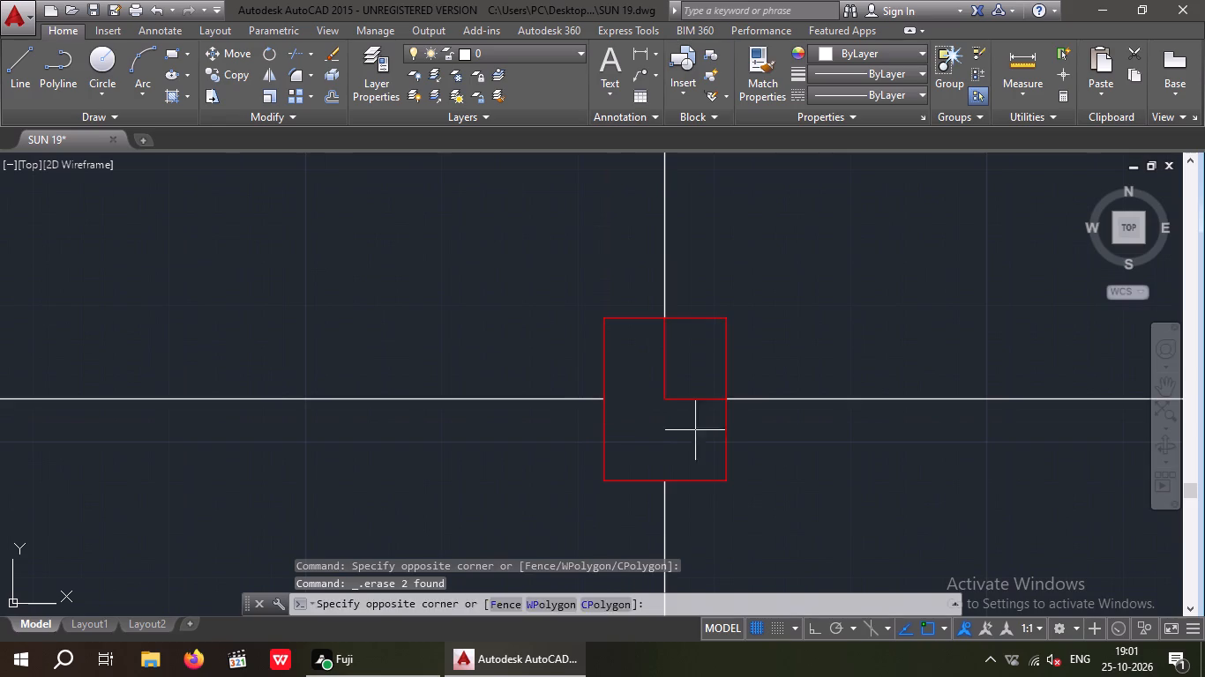
{"action": "left_click_drag", "start_coordinate": [662, 405], "coordinate": [655, 392]}
{"action": "left_click", "coordinate": [643, 360]}
{"action": "key", "text": "Delete"}
Erase the leftover red segments inside the east column of the third row from the south.
{"action": "scroll", "coordinate": [640, 404], "scroll_direction": "down", "scroll_amount": 5}
{"action": "middle_click_drag", "start_coordinate": [729, 457], "coordinate": [528, 495]}
{"action": "scroll", "coordinate": [645, 472], "scroll_direction": "up", "scroll_amount": 4}
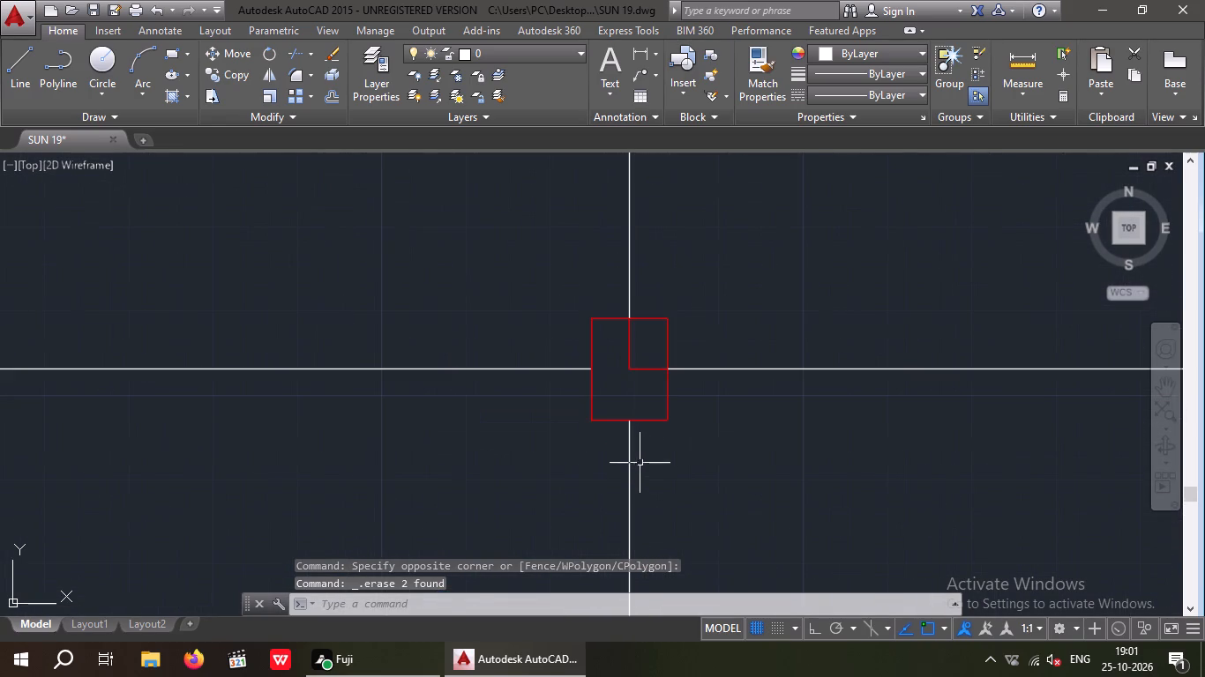
{"action": "left_click", "coordinate": [629, 395]}
{"action": "left_click", "coordinate": [610, 342]}
{"action": "key", "text": "Delete"}
Erase the leftover red segments inside the east column of the fourth row from the south.
{"action": "scroll", "coordinate": [622, 444], "scroll_direction": "down", "scroll_amount": 4}
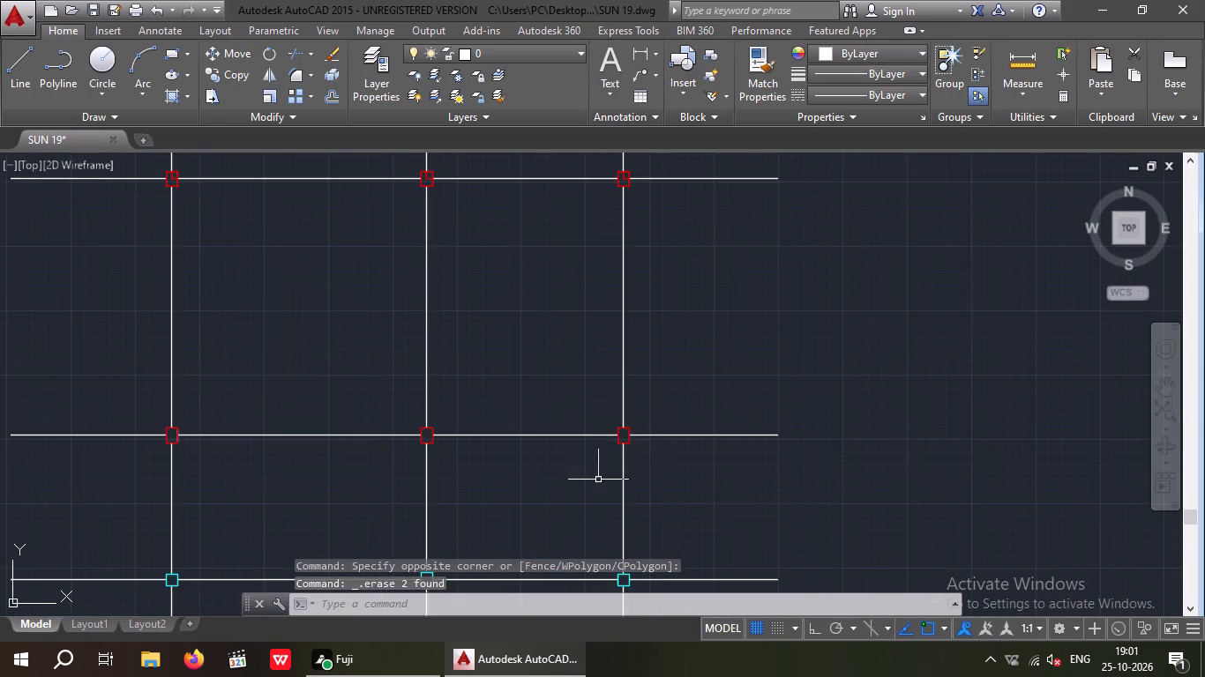
{"action": "middle_click_drag", "start_coordinate": [558, 485], "coordinate": [620, 532]}
{"action": "scroll", "coordinate": [600, 458], "scroll_direction": "down", "scroll_amount": 2}
{"action": "middle_click_drag", "start_coordinate": [602, 419], "coordinate": [612, 487]}
{"action": "scroll", "coordinate": [643, 429], "scroll_direction": "up", "scroll_amount": 5}
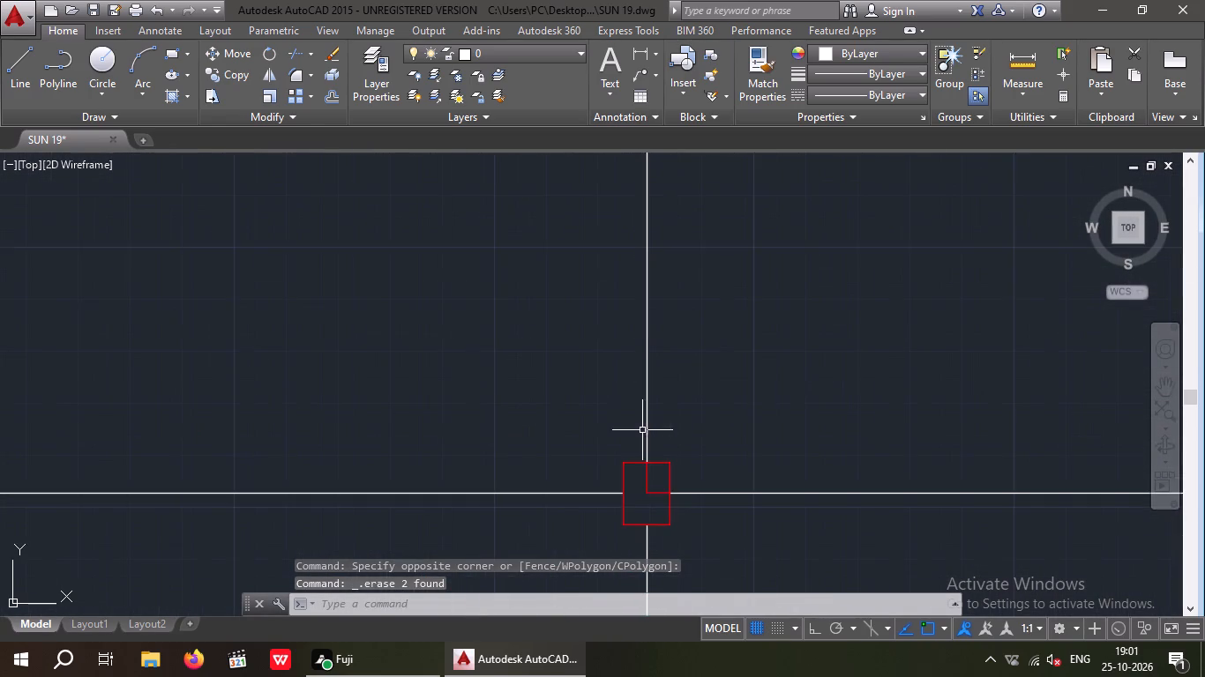
{"action": "scroll", "coordinate": [644, 491], "scroll_direction": "up", "scroll_amount": 2}
{"action": "left_click_drag", "start_coordinate": [665, 524], "coordinate": [659, 513]}
{"action": "left_click", "coordinate": [652, 492]}
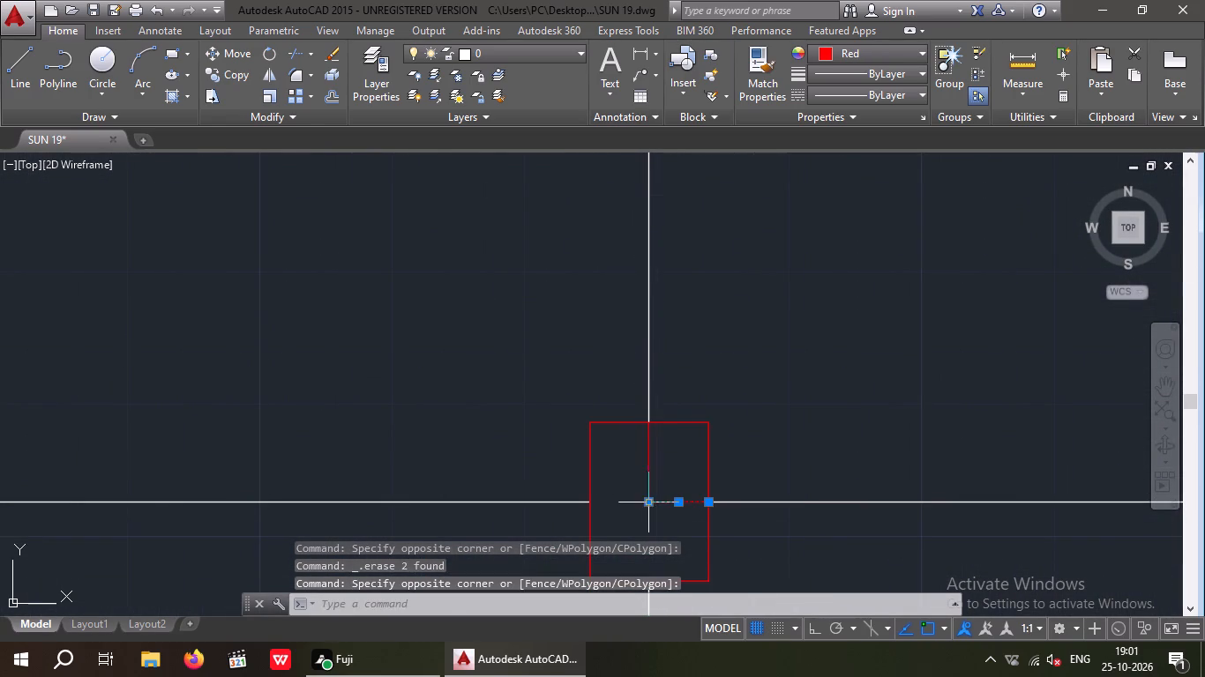
{"action": "left_click_drag", "start_coordinate": [670, 480], "coordinate": [636, 495]}
{"action": "left_click", "coordinate": [636, 495]}
{"action": "key", "text": "Delete"}
Erase the leftover red segments inside the middle and west columns of the fourth row from the south.
{"action": "scroll", "coordinate": [647, 480], "scroll_direction": "down", "scroll_amount": 4}
{"action": "middle_click_drag", "start_coordinate": [551, 523], "coordinate": [745, 480]}
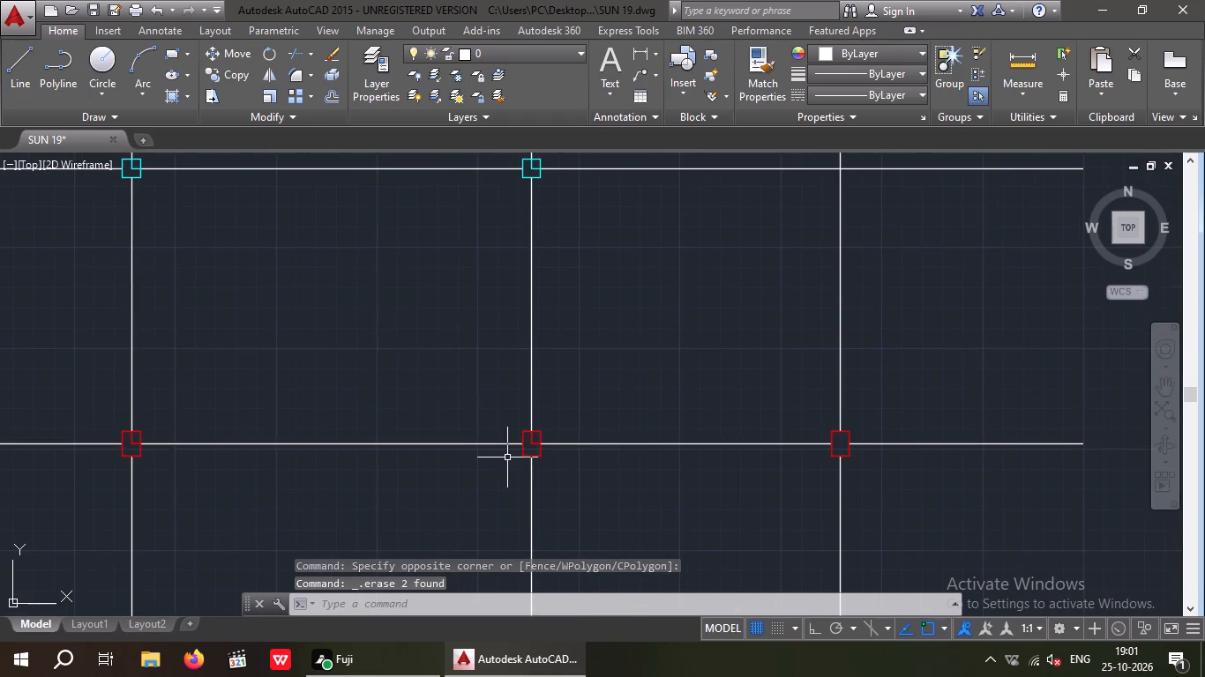
{"action": "scroll", "coordinate": [528, 443], "scroll_direction": "up", "scroll_amount": 5}
{"action": "left_click_drag", "start_coordinate": [535, 502], "coordinate": [485, 445]}
{"action": "key", "text": "Delete"}
{"action": "left_click", "coordinate": [497, 438]}
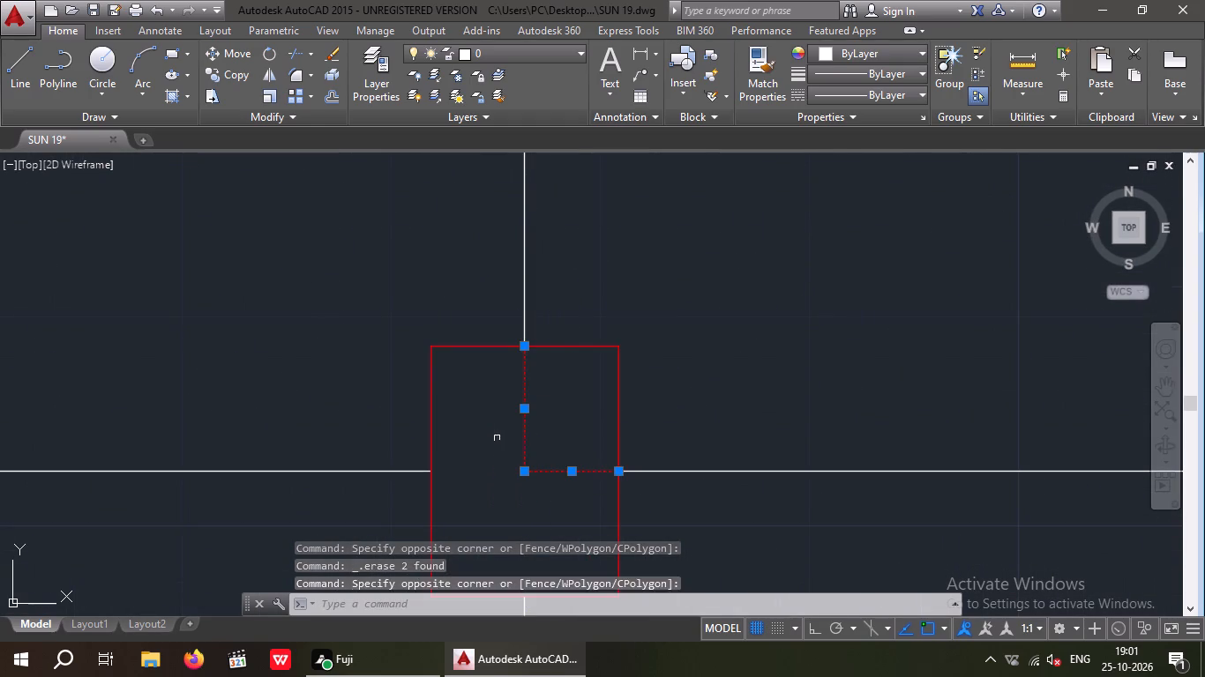
{"action": "key", "text": "Delete"}
{"action": "scroll", "coordinate": [501, 437], "scroll_direction": "down", "scroll_amount": 6}
{"action": "scroll", "coordinate": [244, 435], "scroll_direction": "up", "scroll_amount": 5}
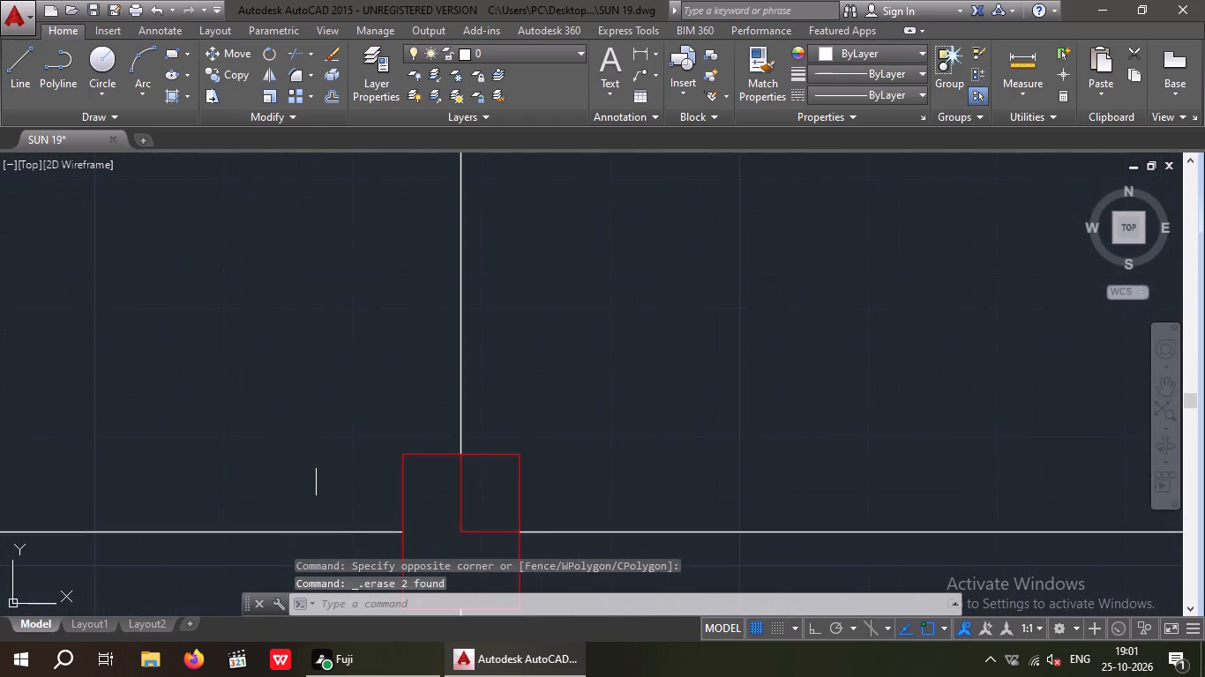
{"action": "left_click_drag", "start_coordinate": [469, 539], "coordinate": [453, 520]}
{"action": "left_click", "coordinate": [446, 508]}
{"action": "key", "text": "Delete"}
Erase the leftover cyan segments inside the west and middle columns of the second row from the north.
{"action": "scroll", "coordinate": [470, 509], "scroll_direction": "down", "scroll_amount": 4}
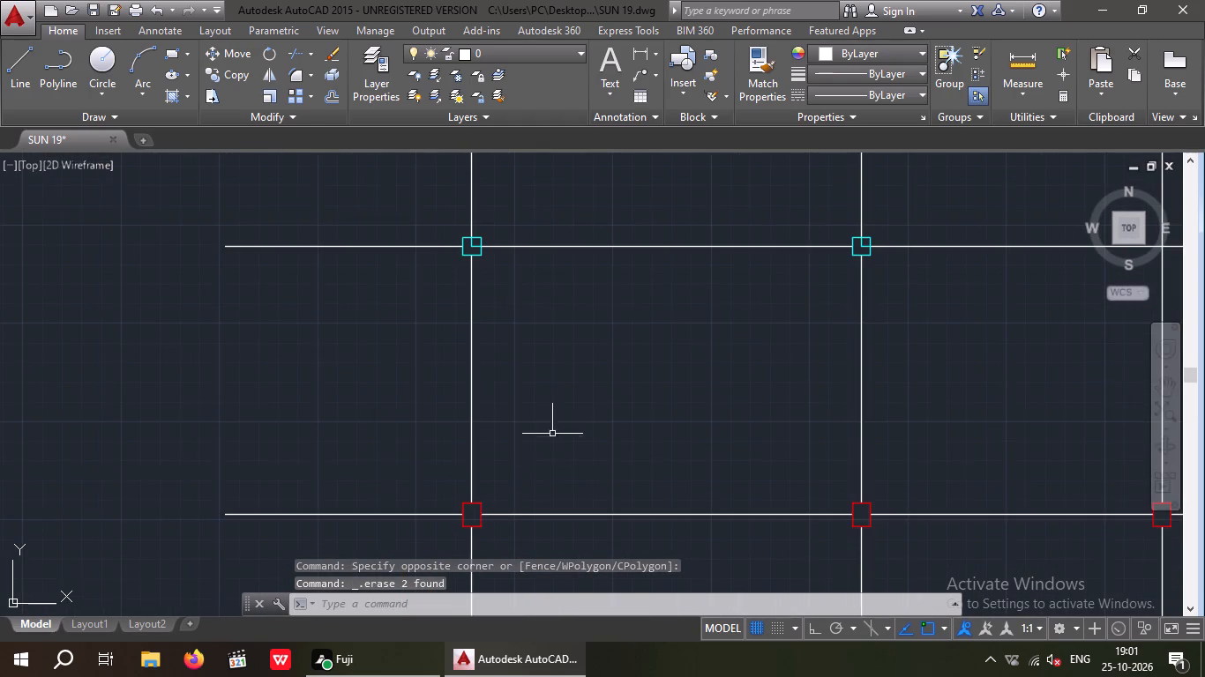
{"action": "middle_click_drag", "start_coordinate": [561, 431], "coordinate": [549, 562]}
{"action": "scroll", "coordinate": [453, 370], "scroll_direction": "up", "scroll_amount": 6}
{"action": "left_click_drag", "start_coordinate": [507, 507], "coordinate": [500, 506]}
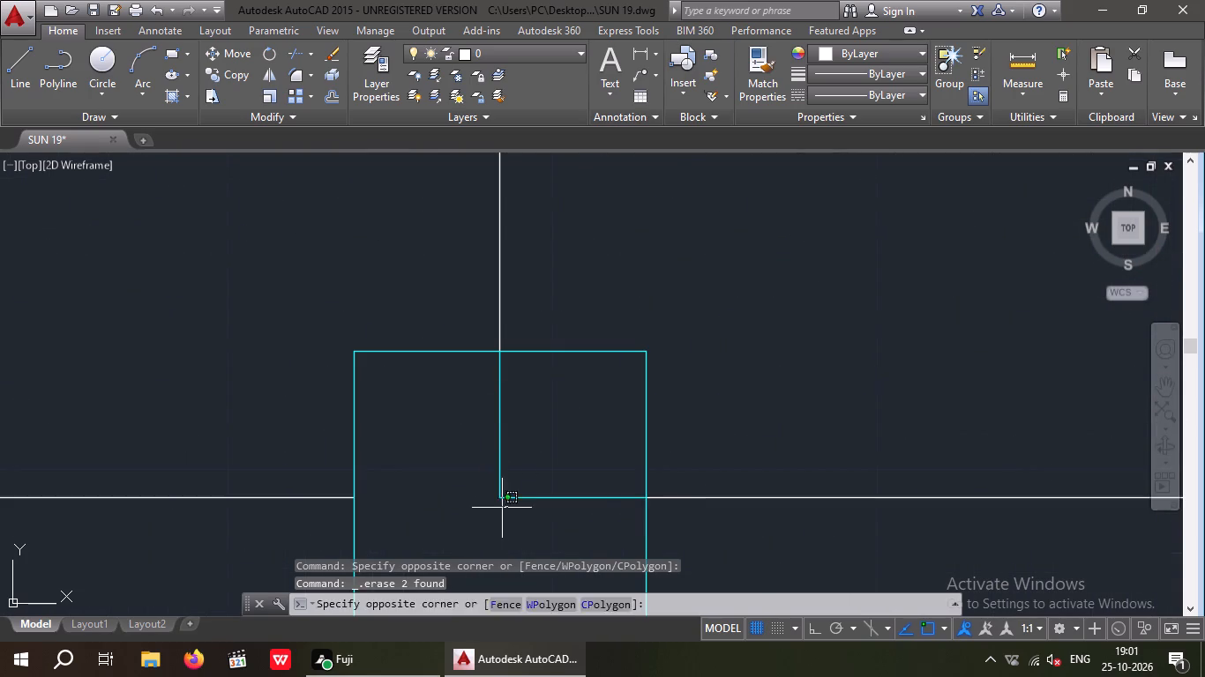
{"action": "left_click_drag", "start_coordinate": [500, 506], "coordinate": [498, 505]}
{"action": "left_click", "coordinate": [481, 468]}
{"action": "key", "text": "Delete"}
{"action": "scroll", "coordinate": [493, 462], "scroll_direction": "down", "scroll_amount": 5}
{"action": "middle_click_drag", "start_coordinate": [651, 495], "coordinate": [303, 418]}
{"action": "scroll", "coordinate": [282, 408], "scroll_direction": "down", "scroll_amount": 2}
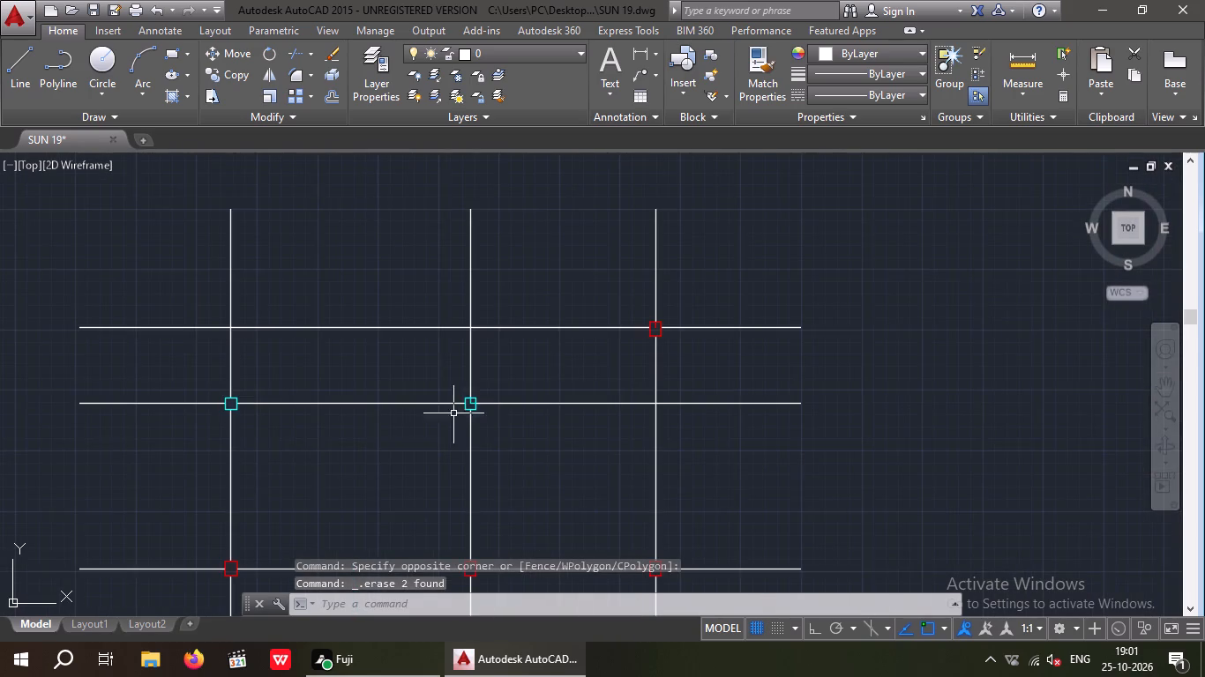
{"action": "scroll", "coordinate": [469, 402], "scroll_direction": "up", "scroll_amount": 5}
{"action": "left_click_drag", "start_coordinate": [463, 450], "coordinate": [448, 438]}
{"action": "left_click_drag", "start_coordinate": [433, 413], "coordinate": [431, 427]}
{"action": "key", "text": "Delete"}
Erase the leftover red segment inside the east column of the northernmost row.
{"action": "scroll", "coordinate": [434, 441], "scroll_direction": "down", "scroll_amount": 4}
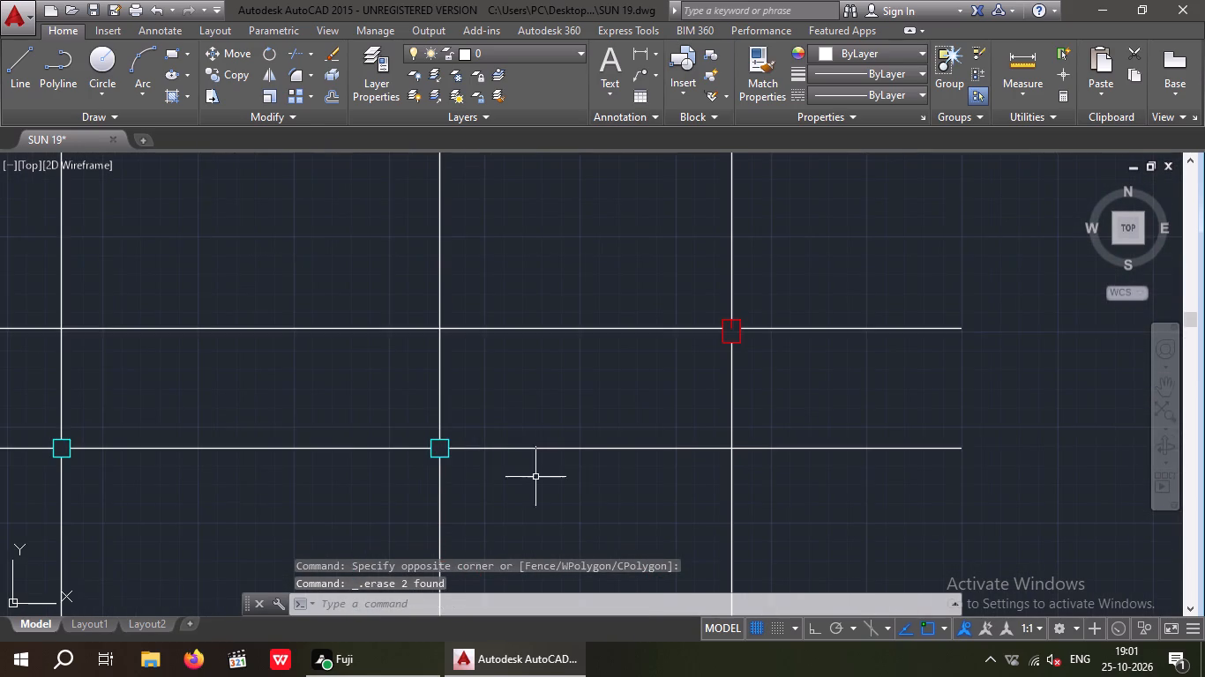
{"action": "middle_click_drag", "start_coordinate": [589, 481], "coordinate": [466, 563]}
{"action": "scroll", "coordinate": [603, 407], "scroll_direction": "up", "scroll_amount": 5}
{"action": "left_click_drag", "start_coordinate": [657, 422], "coordinate": [588, 467]}
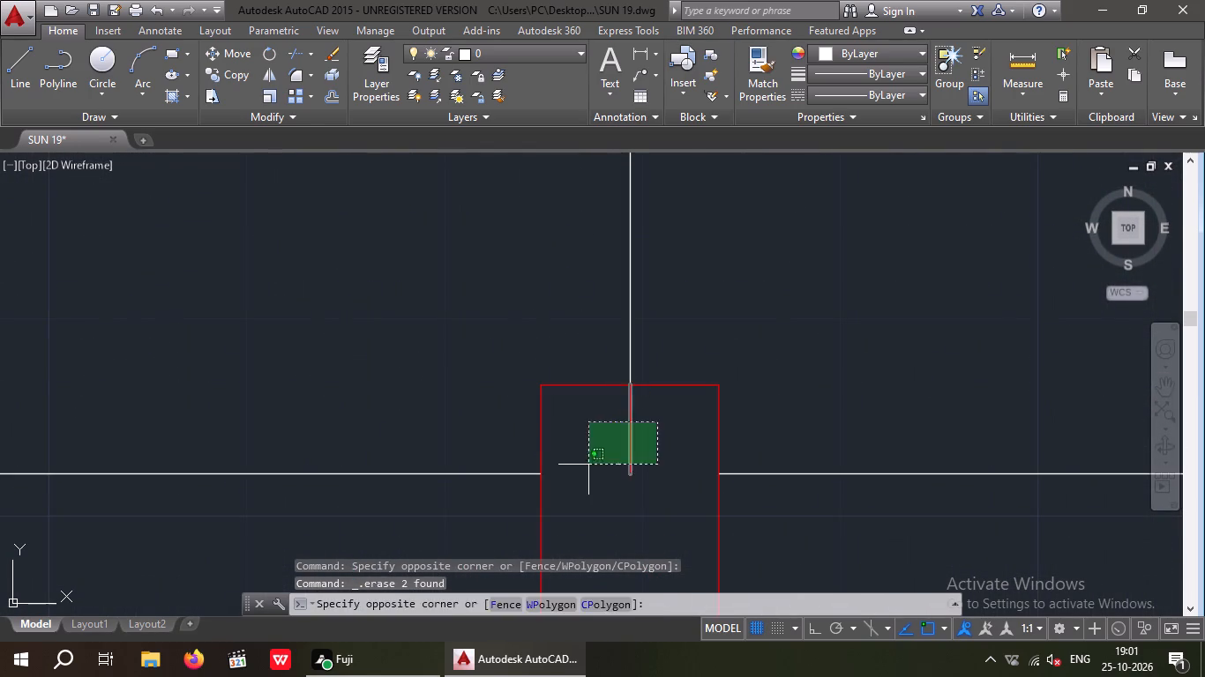
{"action": "left_click", "coordinate": [588, 465]}
{"action": "key", "text": "Delete"}
Examine the whole column and centre-line grid for remaining segments inside the column outlines.
{"action": "scroll", "coordinate": [602, 454], "scroll_direction": "down", "scroll_amount": 4}
{"action": "middle_click_drag", "start_coordinate": [589, 479], "coordinate": [592, 379]}
{"action": "scroll", "coordinate": [534, 424], "scroll_direction": "down", "scroll_amount": 3}
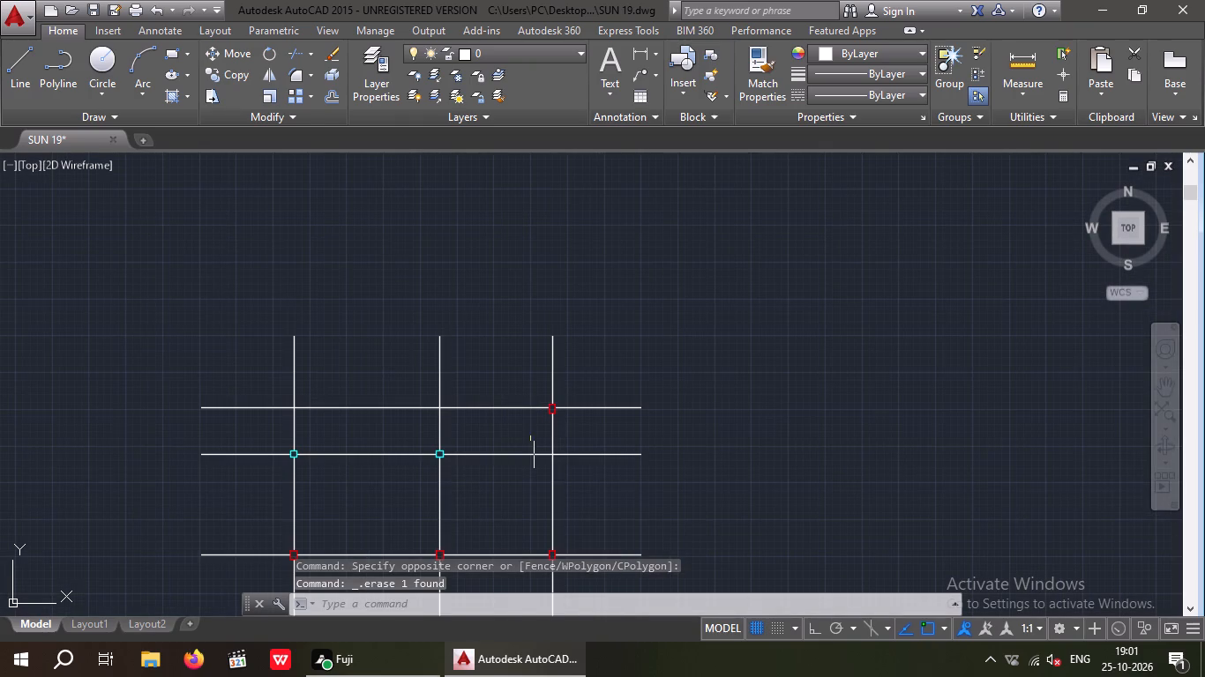
{"action": "key", "text": "Escape"}
{"action": "key", "text": "Escape"}
{"action": "middle_click_drag", "start_coordinate": [472, 487], "coordinate": [574, 377]}
{"action": "scroll", "coordinate": [574, 377], "scroll_direction": "up", "scroll_amount": 1}
{"action": "scroll", "coordinate": [566, 398], "scroll_direction": "down", "scroll_amount": 2}
{"action": "middle_click_drag", "start_coordinate": [578, 412], "coordinate": [587, 347]}
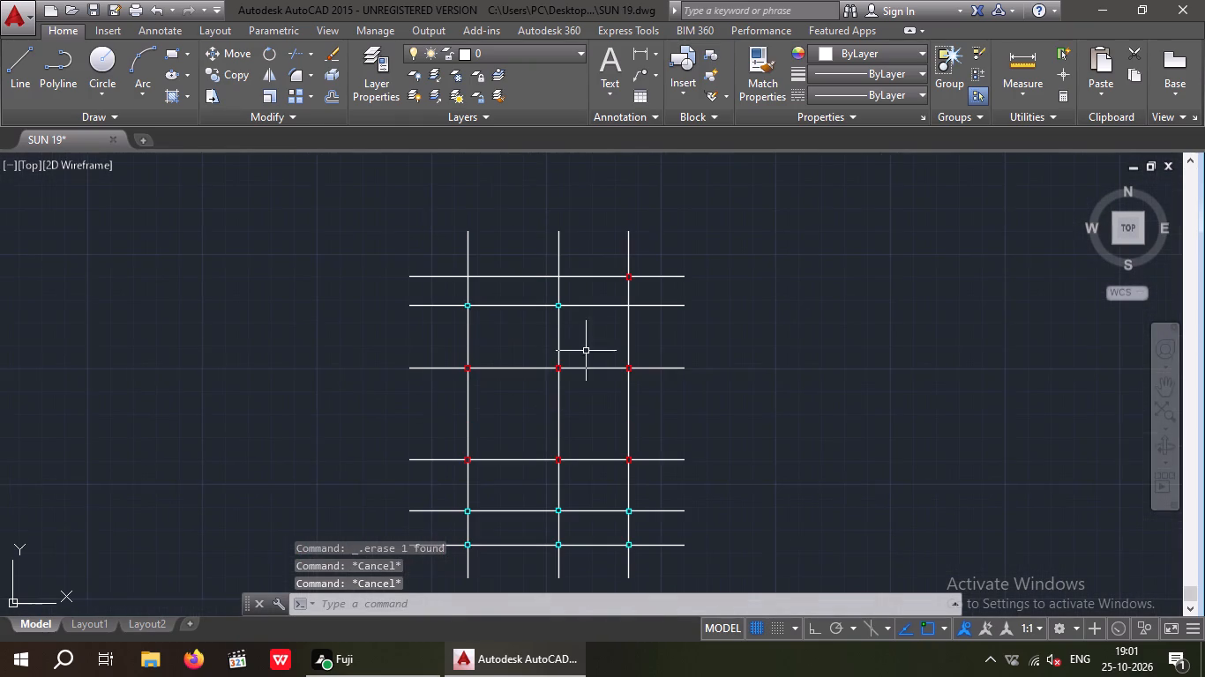
{"action": "middle_click_drag", "start_coordinate": [557, 432], "coordinate": [565, 391]}
{"action": "middle_click_drag", "start_coordinate": [566, 384], "coordinate": [556, 420]}
Set up a SOLID hatch in red and fill the east column of the northernmost row.
{"action": "left_click", "coordinate": [176, 94]}
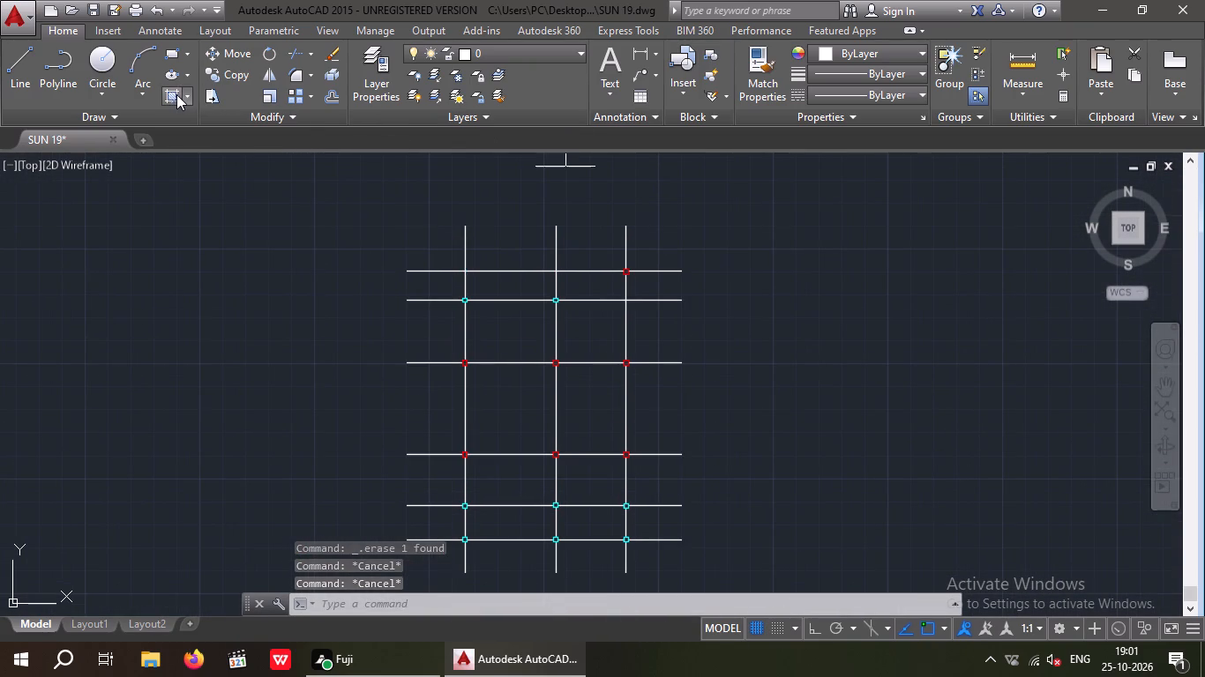
{"action": "left_click", "coordinate": [157, 67]}
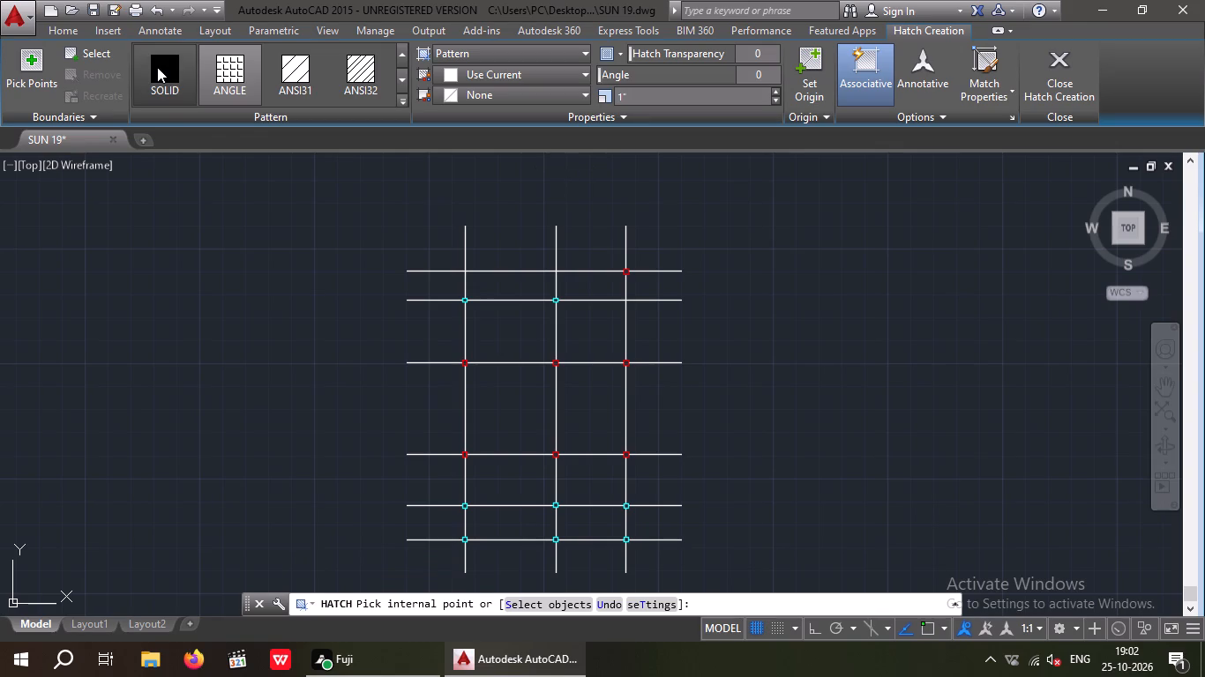
{"action": "left_click", "coordinate": [553, 74]}
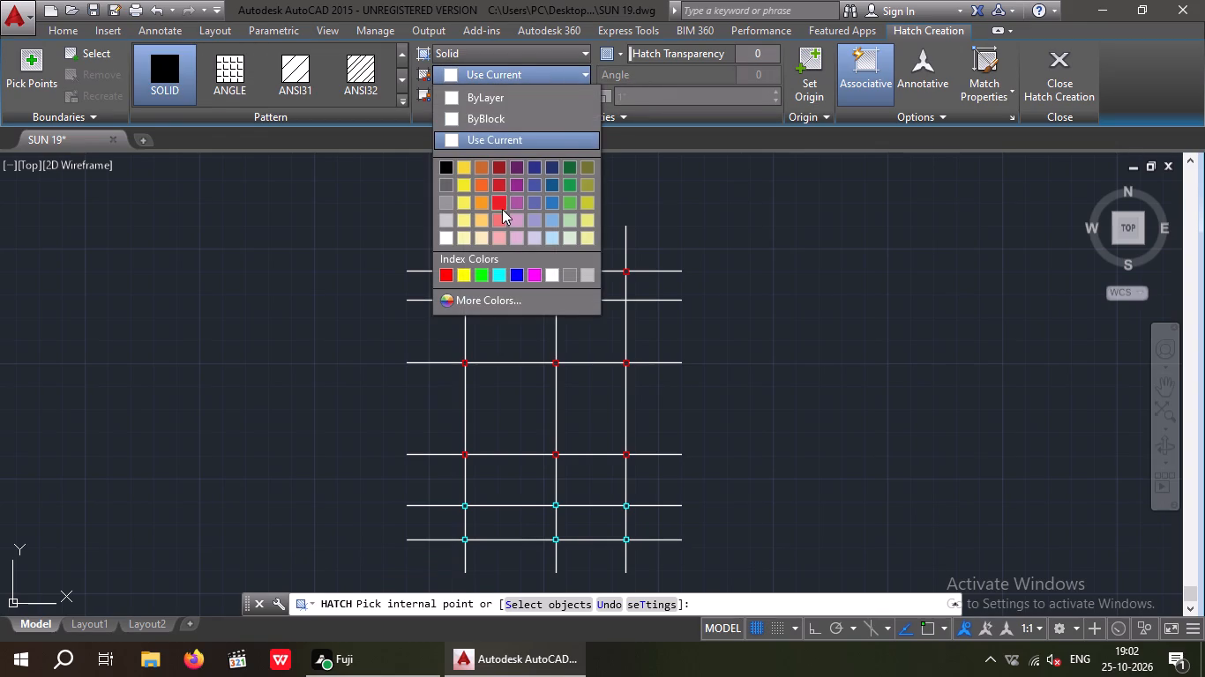
{"action": "left_click", "coordinate": [443, 279]}
{"action": "scroll", "coordinate": [632, 267], "scroll_direction": "up", "scroll_amount": 4}
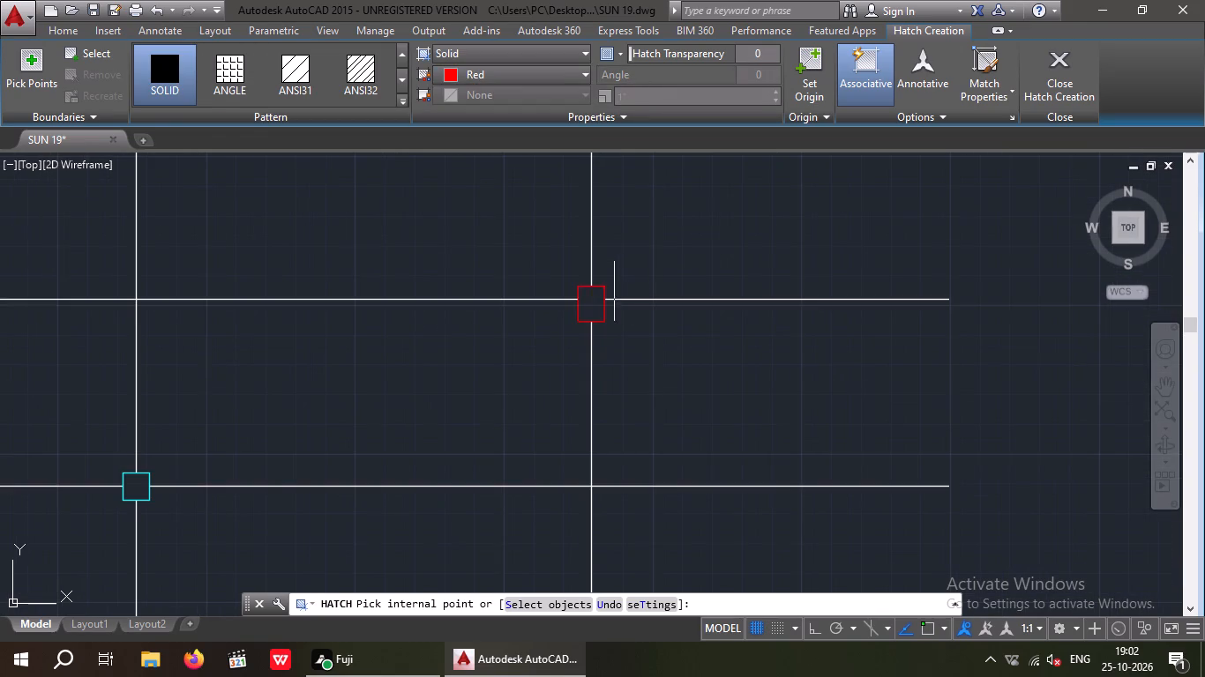
{"action": "left_click", "coordinate": [587, 299]}
Fill the east, middle and west red columns of the third row from the north with the solid red hatch.
{"action": "scroll", "coordinate": [616, 240], "scroll_direction": "down", "scroll_amount": 4}
{"action": "middle_click_drag", "start_coordinate": [632, 434], "coordinate": [640, 365]}
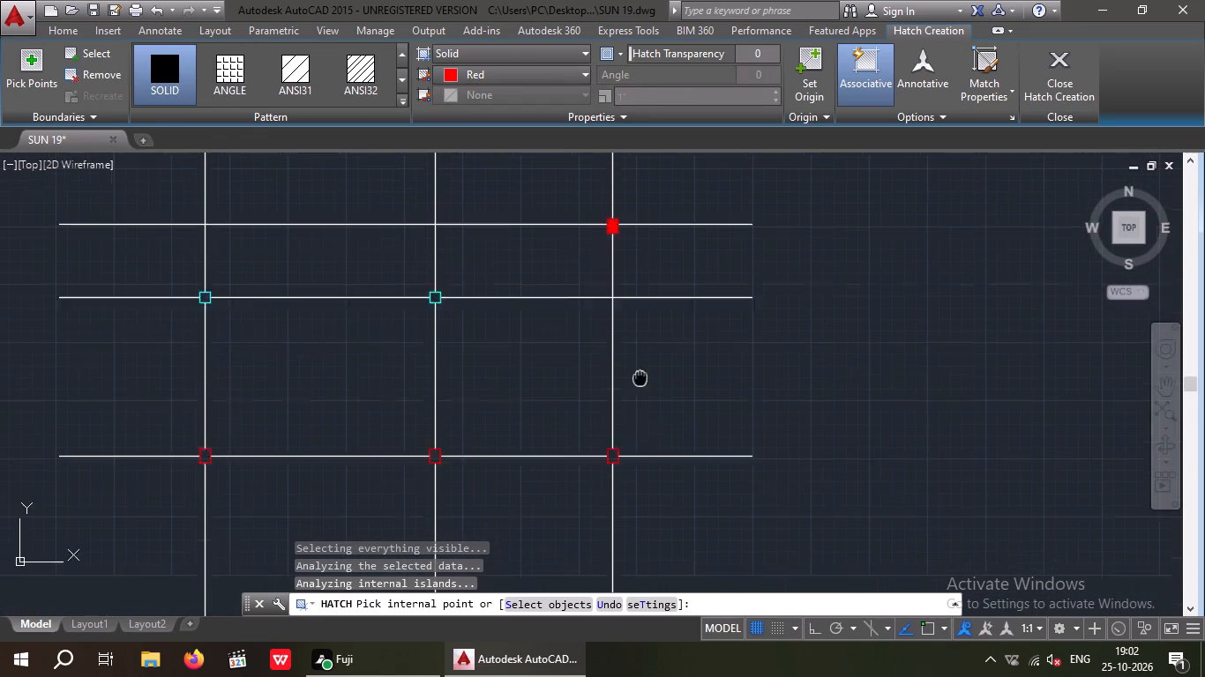
{"action": "middle_click_drag", "start_coordinate": [640, 365], "coordinate": [637, 340]}
{"action": "scroll", "coordinate": [611, 420], "scroll_direction": "up", "scroll_amount": 2}
{"action": "left_click", "coordinate": [609, 391]}
{"action": "scroll", "coordinate": [625, 363], "scroll_direction": "down", "scroll_amount": 3}
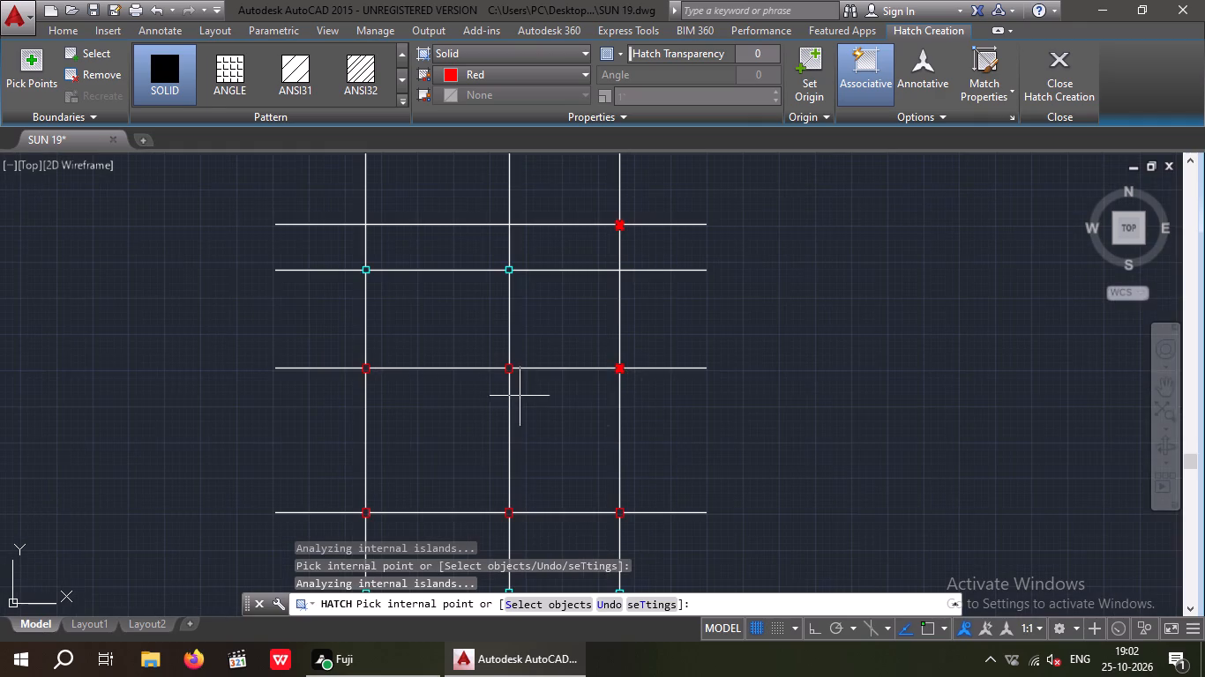
{"action": "scroll", "coordinate": [507, 373], "scroll_direction": "up", "scroll_amount": 4}
{"action": "left_click", "coordinate": [503, 351]}
{"action": "scroll", "coordinate": [514, 349], "scroll_direction": "down", "scroll_amount": 4}
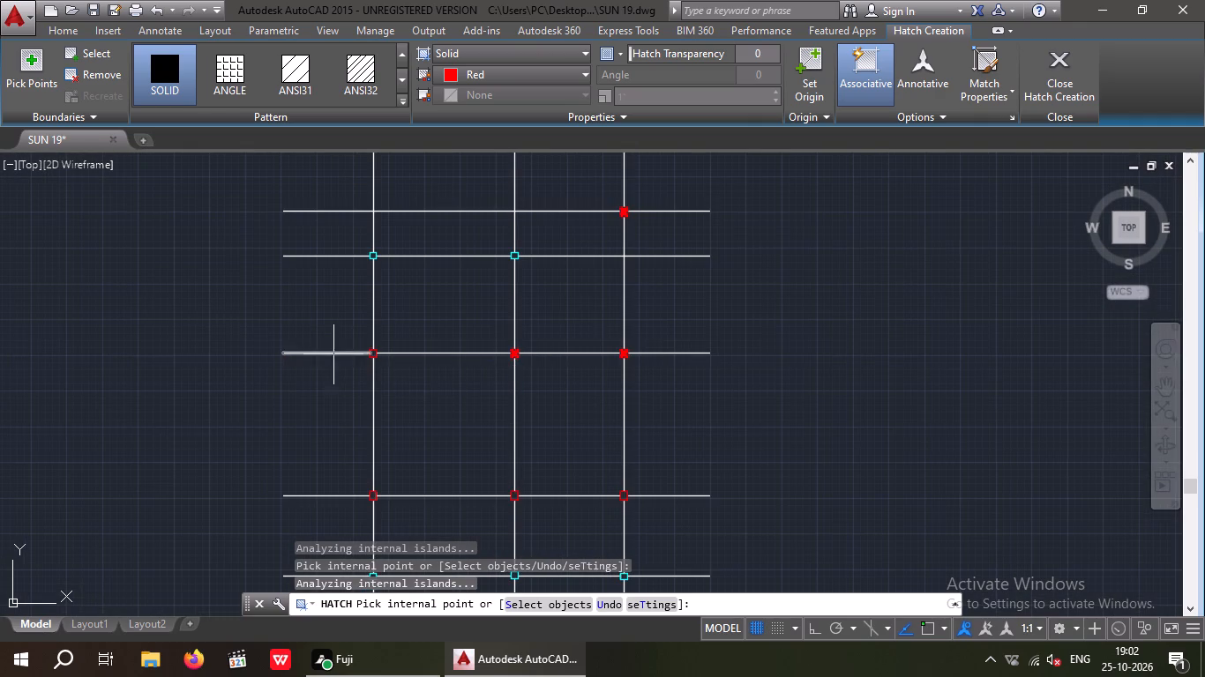
{"action": "scroll", "coordinate": [368, 353], "scroll_direction": "up", "scroll_amount": 4}
{"action": "left_click", "coordinate": [378, 351]}
Fill the west, middle and east red columns of the fourth row from the north with solid red, and finish hatching.
{"action": "scroll", "coordinate": [400, 331], "scroll_direction": "down", "scroll_amount": 5}
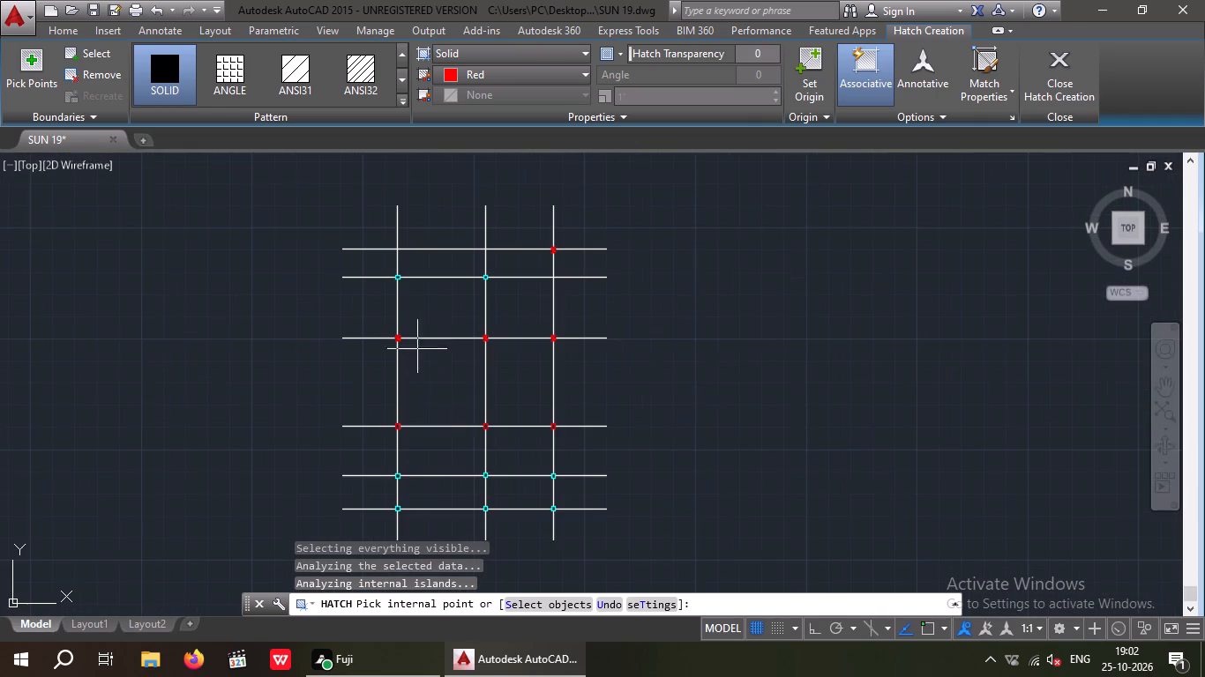
{"action": "scroll", "coordinate": [400, 435], "scroll_direction": "up", "scroll_amount": 4}
{"action": "left_click", "coordinate": [376, 384]}
{"action": "scroll", "coordinate": [392, 383], "scroll_direction": "down", "scroll_amount": 3}
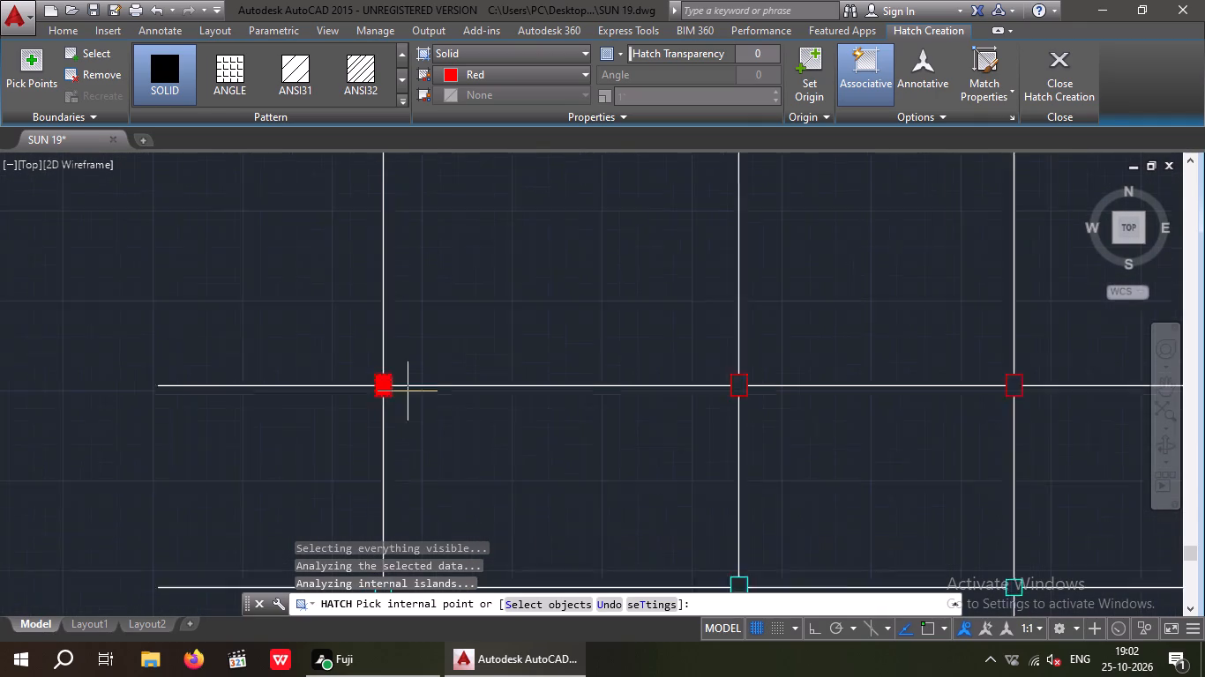
{"action": "left_click", "coordinate": [616, 382]}
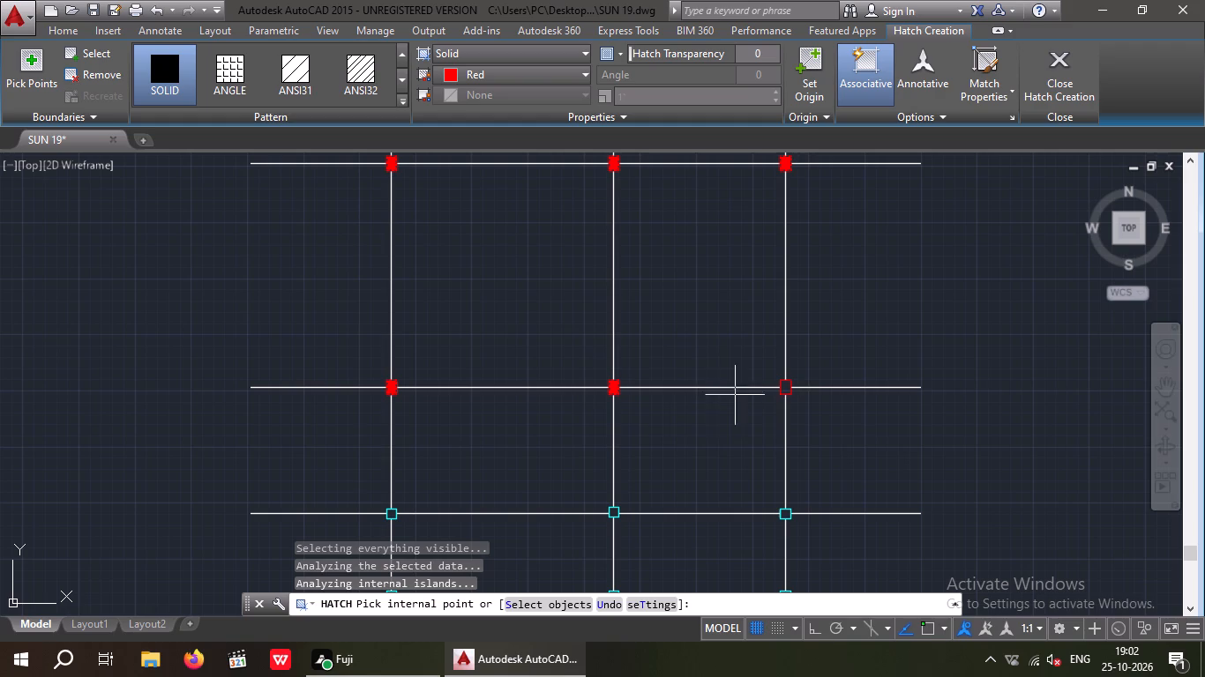
{"action": "left_click", "coordinate": [788, 388]}
{"action": "middle_click_drag", "start_coordinate": [831, 355], "coordinate": [784, 407]}
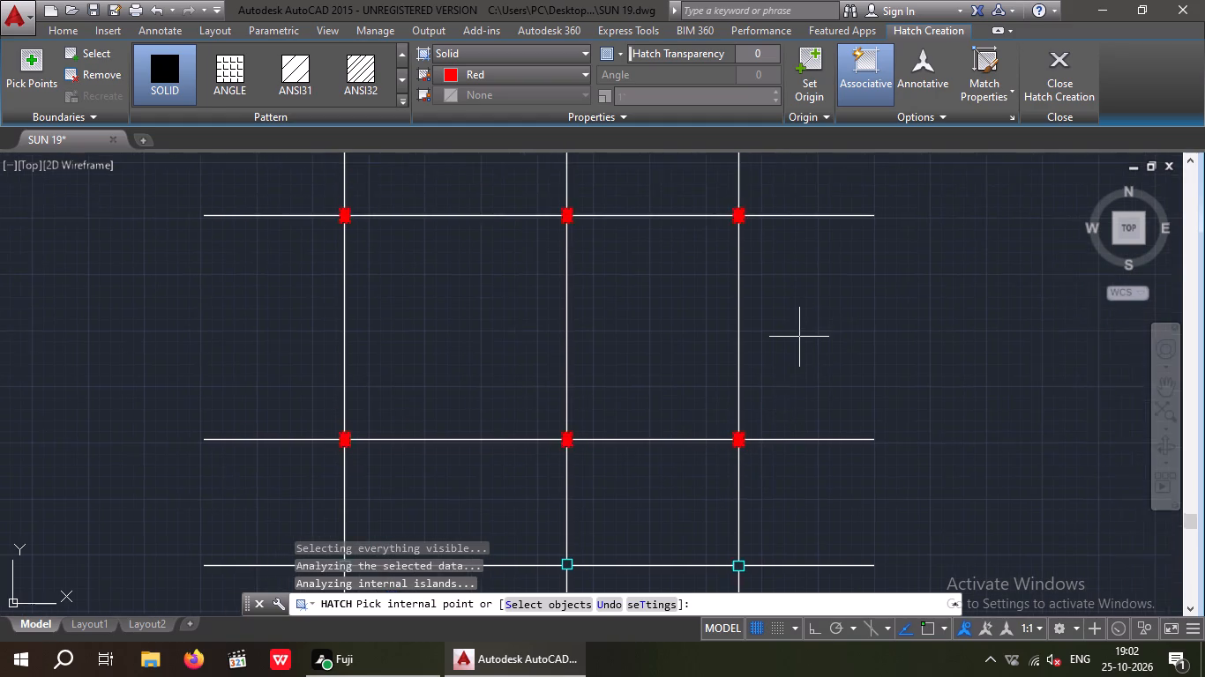
{"action": "scroll", "coordinate": [799, 338], "scroll_direction": "down", "scroll_amount": 2}
{"action": "key", "text": "Escape"}
{"action": "key", "text": "Escape"}
Set up a SOLID hatch in cyan and fill the west and middle columns of the second row from the north.
{"action": "middle_click_drag", "start_coordinate": [647, 305], "coordinate": [628, 365]}
{"action": "scroll", "coordinate": [616, 282], "scroll_direction": "up", "scroll_amount": 3}
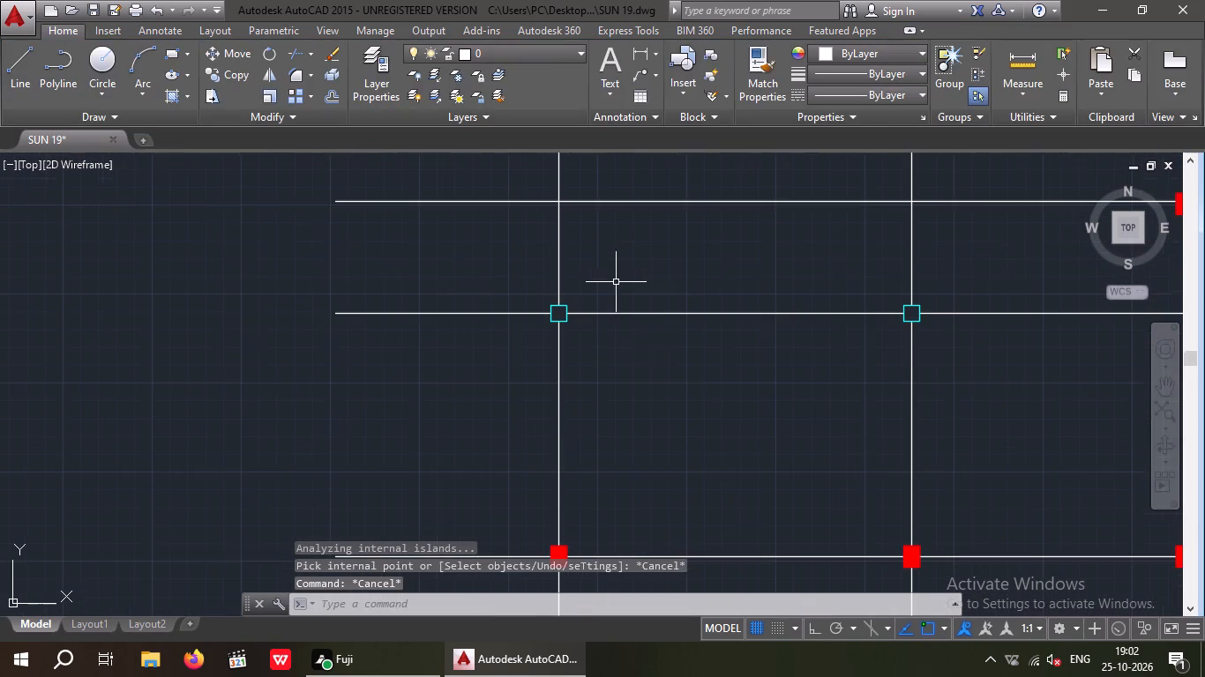
{"action": "key", "text": "Escape"}
{"action": "key", "text": "Escape"}
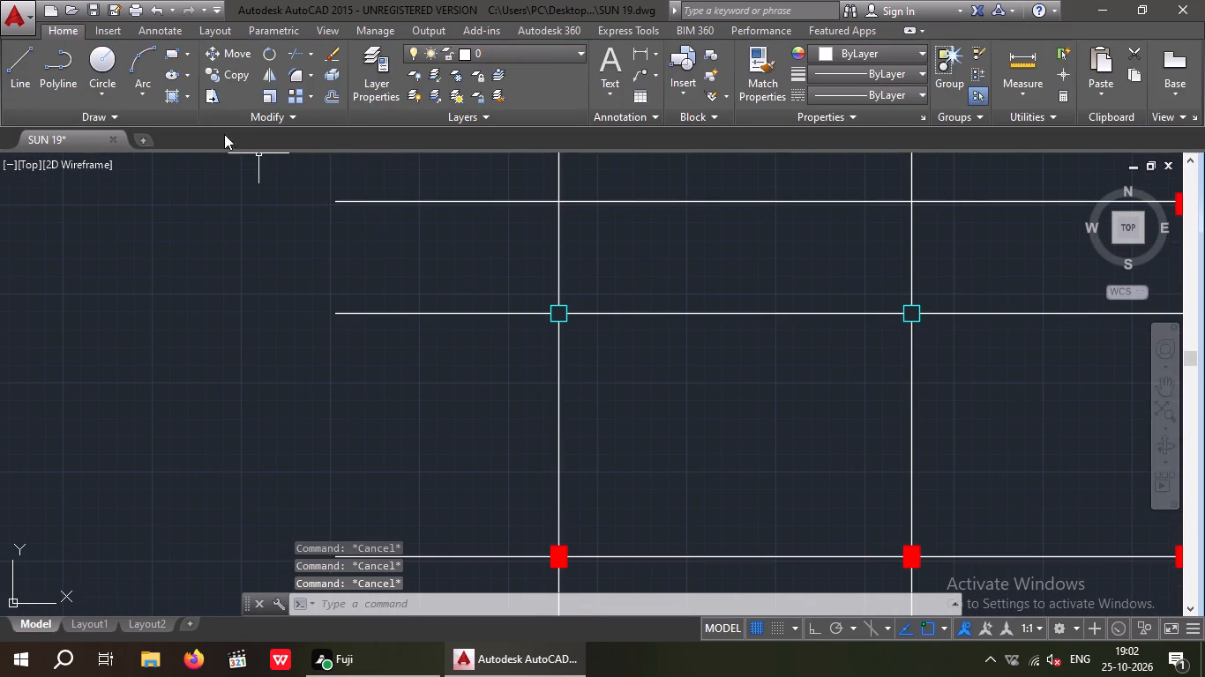
{"action": "left_click", "coordinate": [176, 95]}
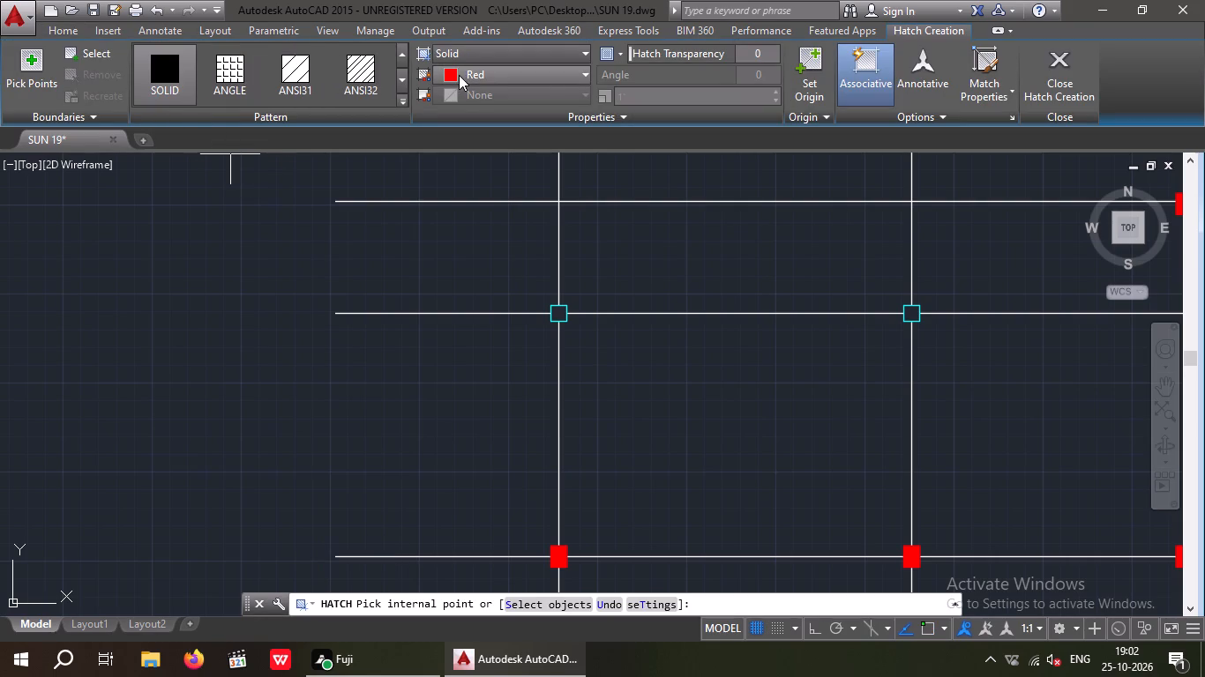
{"action": "left_click", "coordinate": [460, 75]}
{"action": "left_click", "coordinate": [505, 272]}
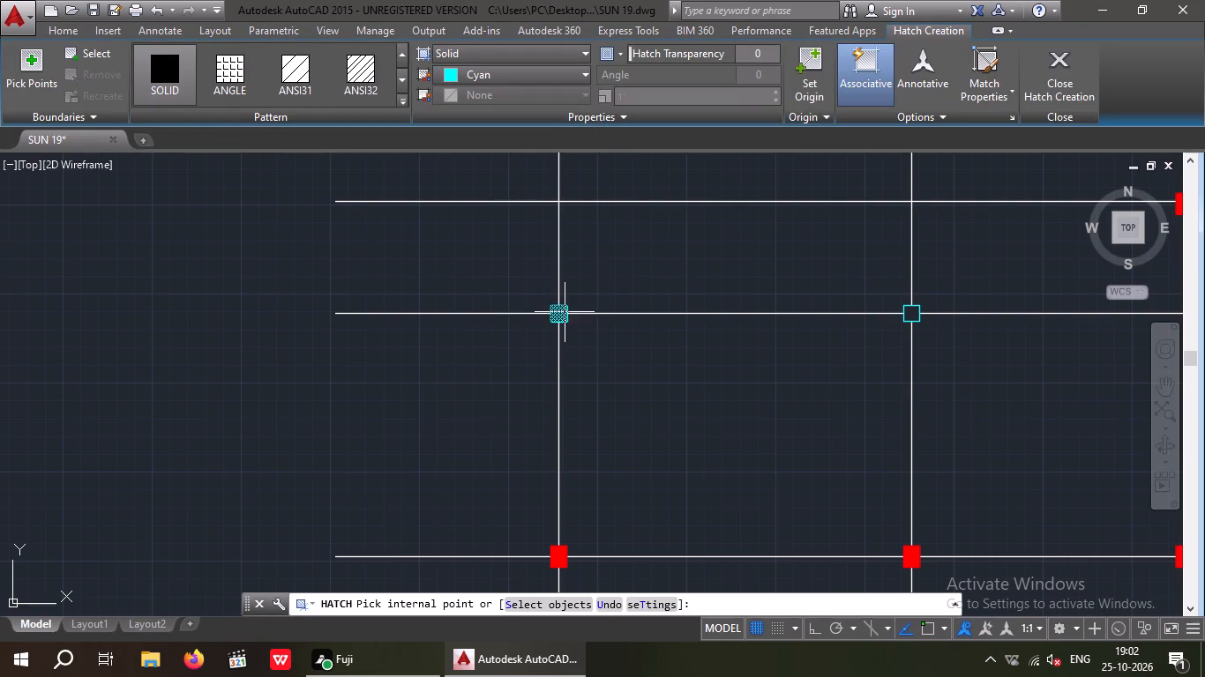
{"action": "left_click", "coordinate": [566, 311]}
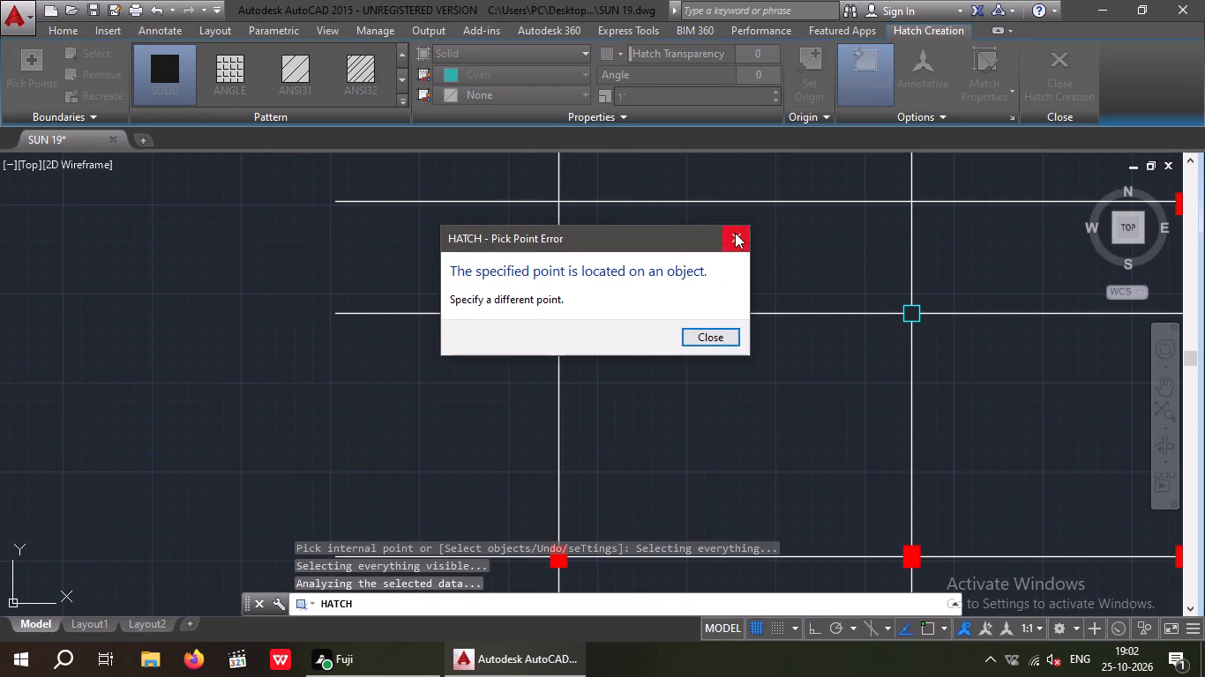
{"action": "left_click", "coordinate": [735, 233]}
{"action": "scroll", "coordinate": [573, 330], "scroll_direction": "down", "scroll_amount": 2}
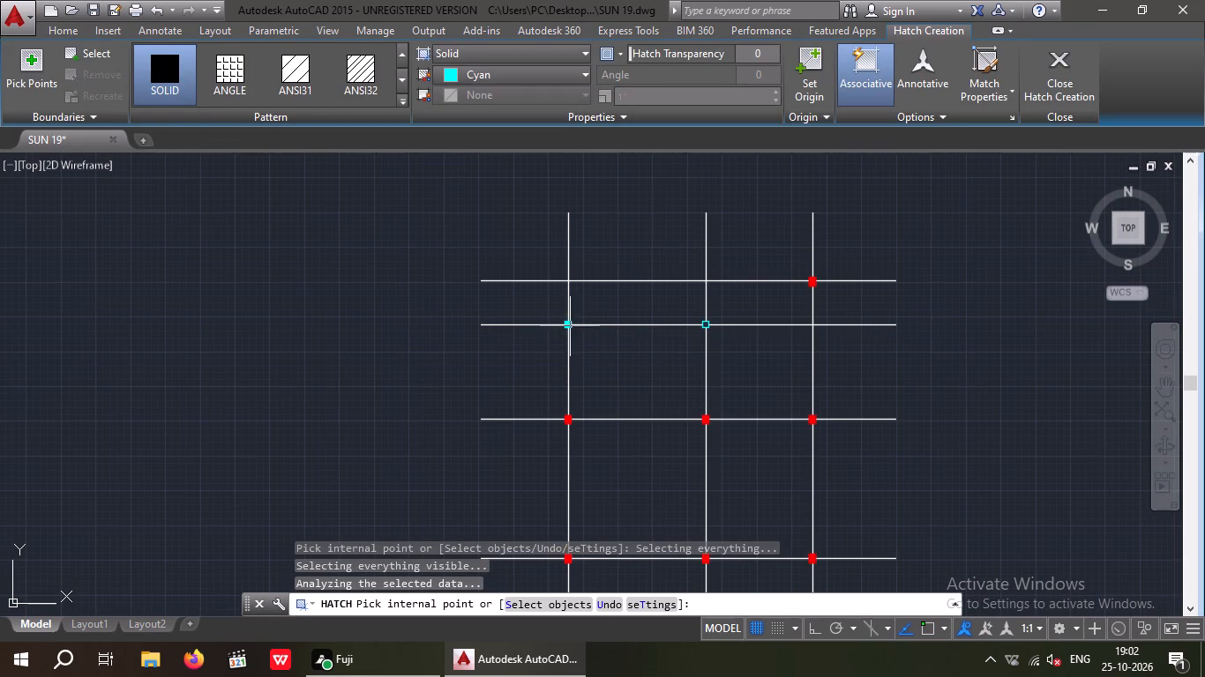
{"action": "left_click", "coordinate": [567, 325]}
{"action": "scroll", "coordinate": [706, 325], "scroll_direction": "up", "scroll_amount": 2}
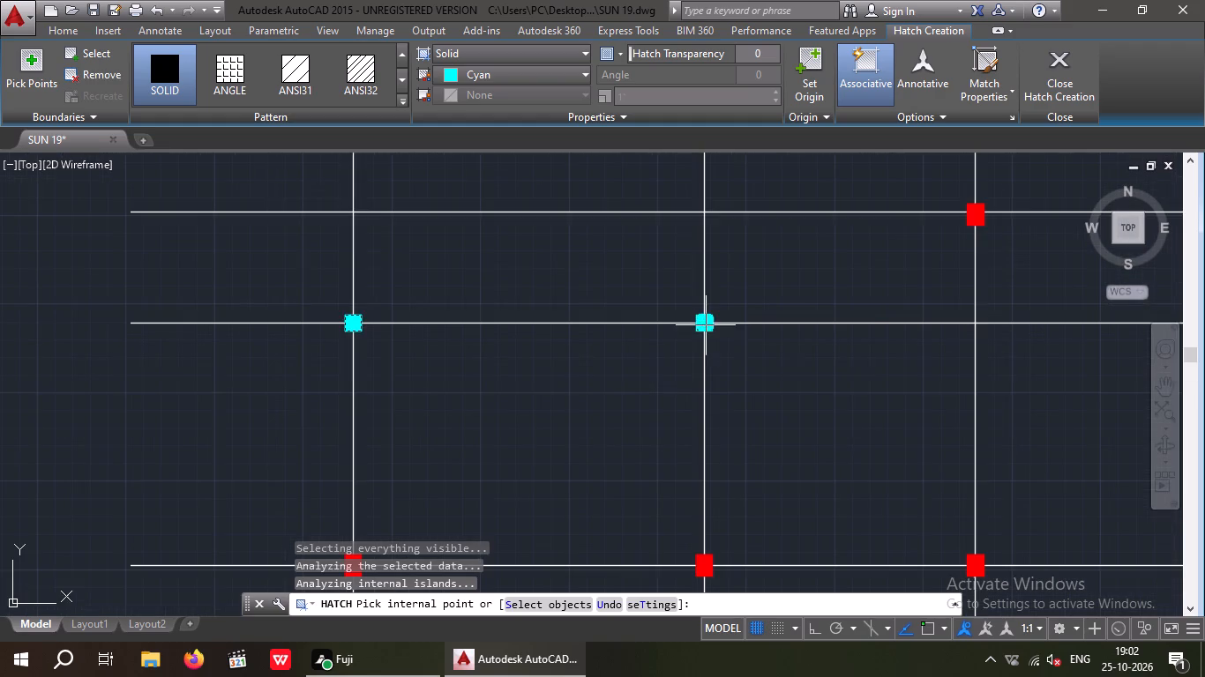
{"action": "left_click", "coordinate": [706, 325]}
Fill the west, middle and east columns of the two southernmost rows with the solid cyan hatch, and finish hatching.
{"action": "scroll", "coordinate": [704, 323], "scroll_direction": "down", "scroll_amount": 4}
{"action": "scroll", "coordinate": [647, 429], "scroll_direction": "up", "scroll_amount": 3}
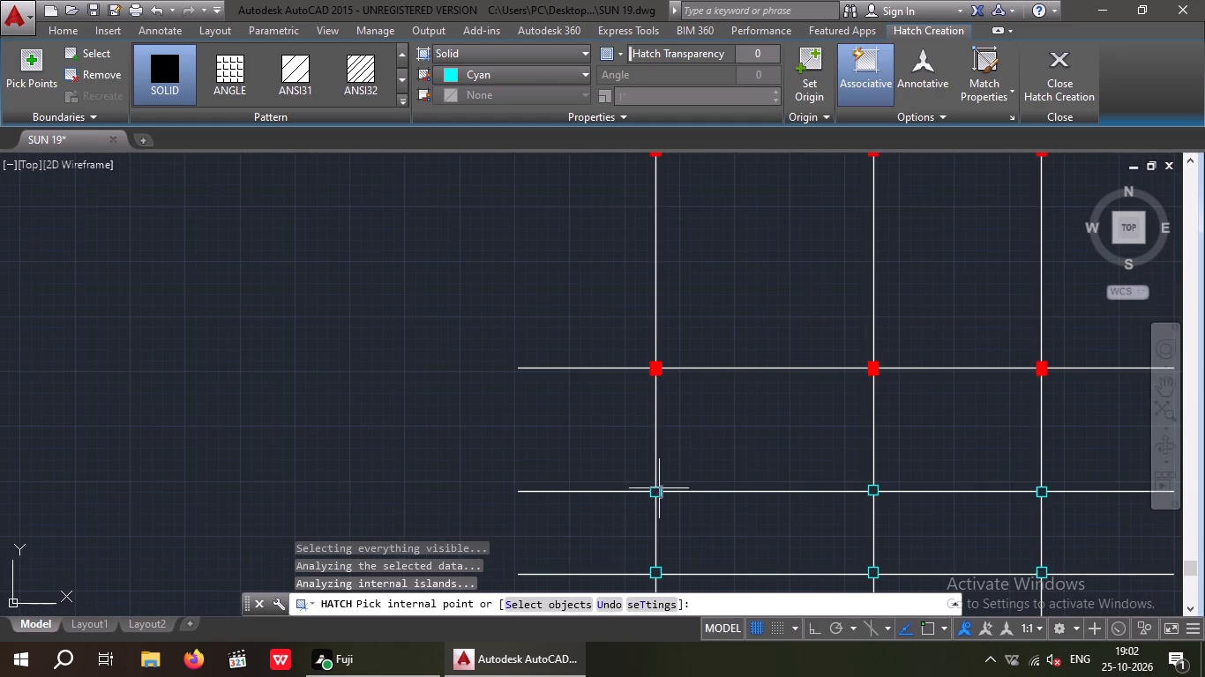
{"action": "left_click", "coordinate": [655, 496]}
{"action": "middle_click_drag", "start_coordinate": [719, 420], "coordinate": [595, 376]}
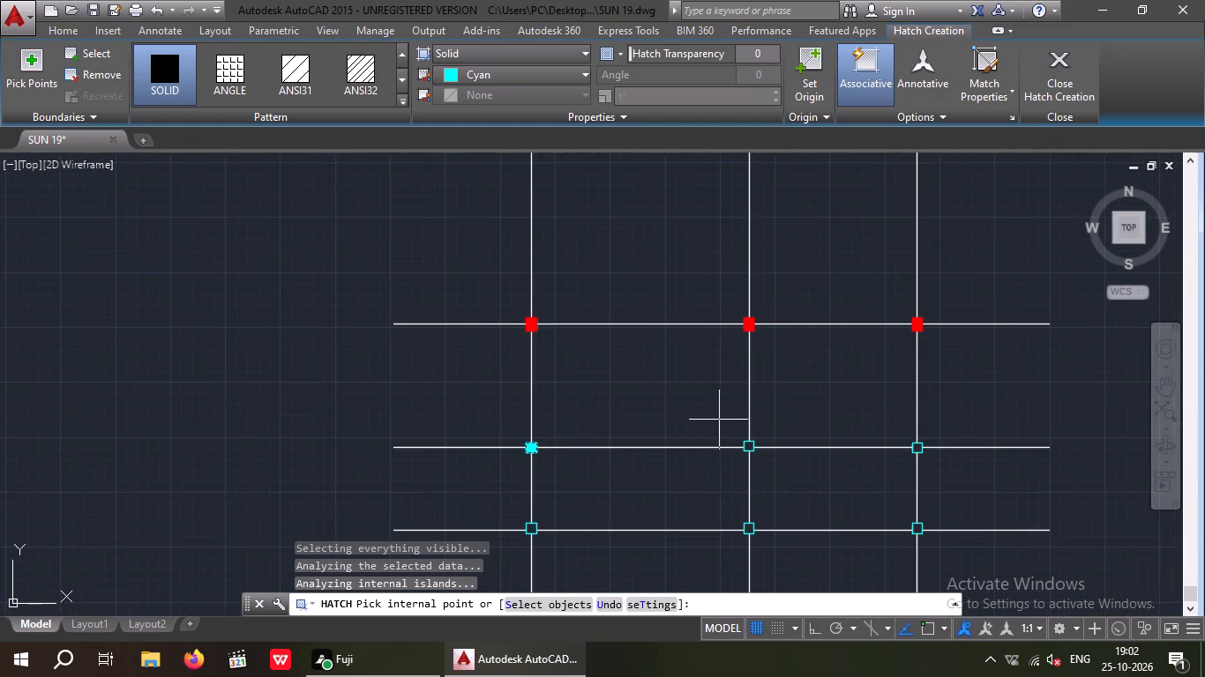
{"action": "scroll", "coordinate": [481, 324], "scroll_direction": "down", "scroll_amount": 2}
{"action": "scroll", "coordinate": [588, 376], "scroll_direction": "up", "scroll_amount": 3}
{"action": "left_click", "coordinate": [580, 376]}
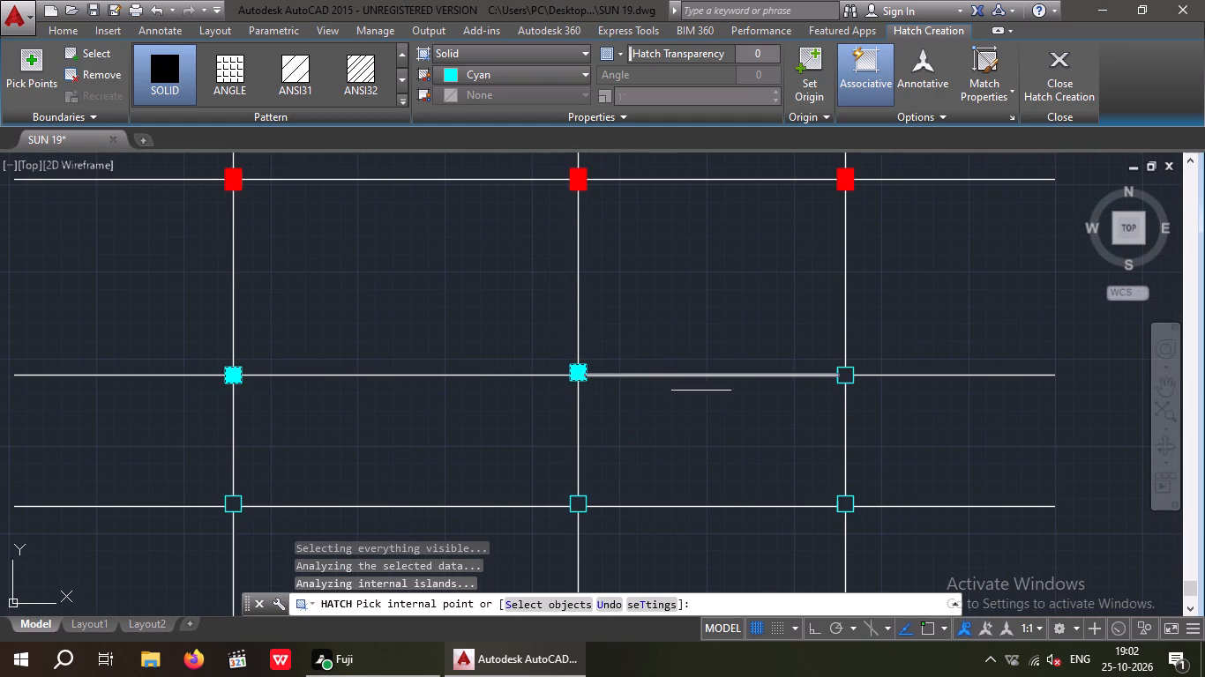
{"action": "left_click", "coordinate": [844, 376]}
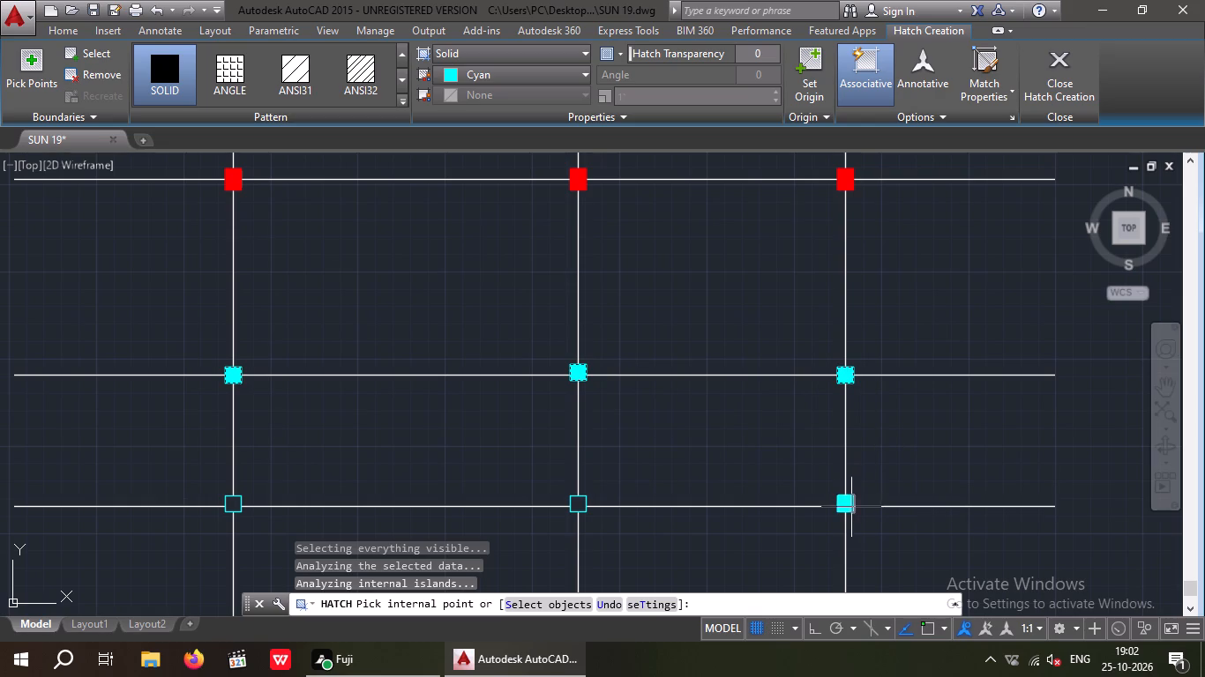
{"action": "left_click", "coordinate": [851, 507]}
{"action": "left_click", "coordinate": [578, 508]}
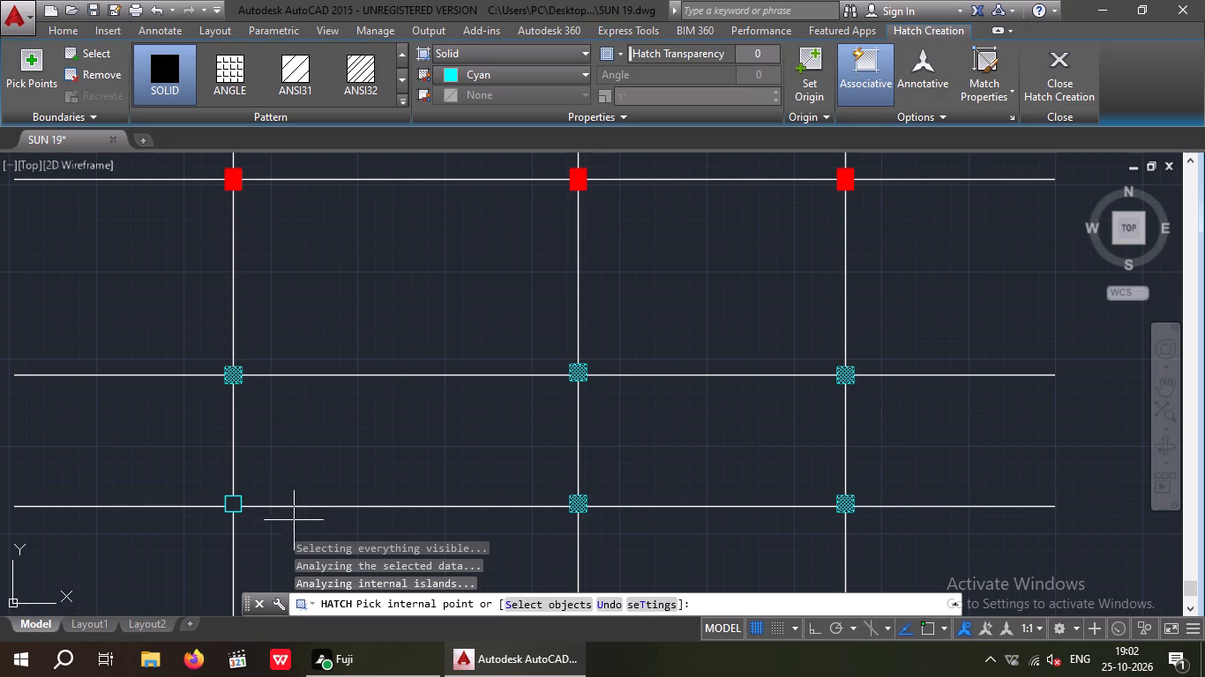
{"action": "left_click", "coordinate": [228, 502]}
{"action": "key", "text": "Escape"}
Examine the filled red and cyan columns across the whole grid, from the southernmost row to the northernmost.
{"action": "scroll", "coordinate": [515, 322], "scroll_direction": "down", "scroll_amount": 3}
{"action": "middle_click_drag", "start_coordinate": [495, 361], "coordinate": [438, 406]}
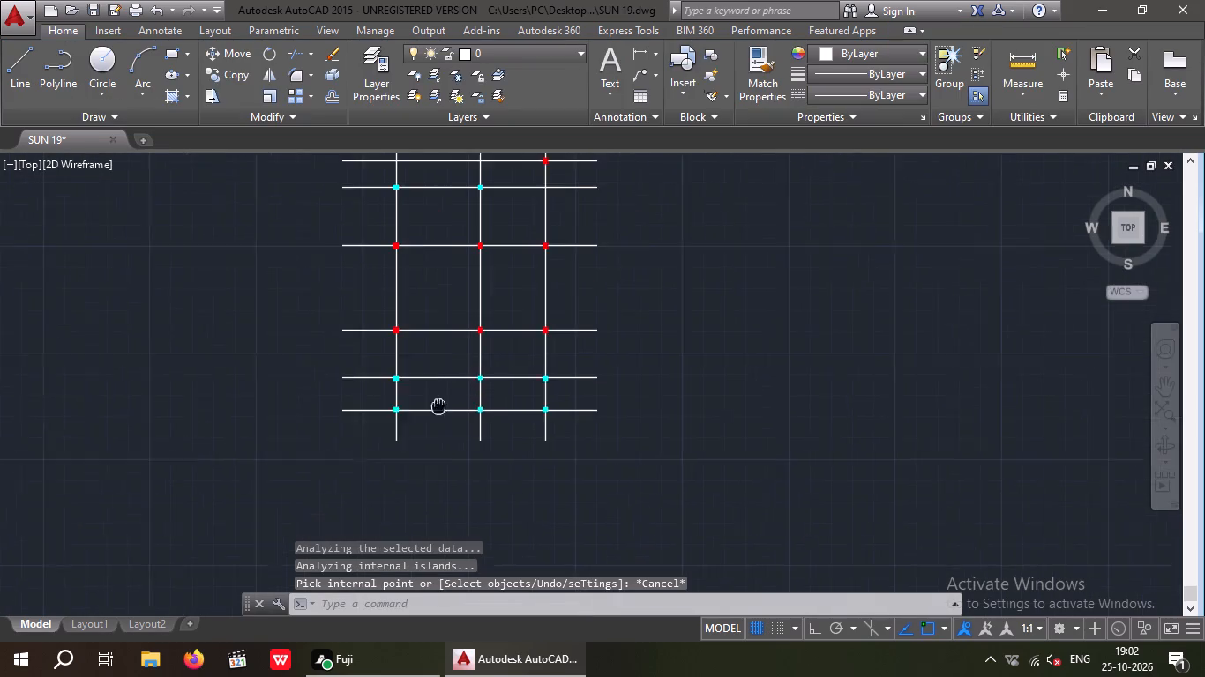
{"action": "middle_click_drag", "start_coordinate": [438, 406], "coordinate": [422, 413]}
{"action": "scroll", "coordinate": [501, 376], "scroll_direction": "up", "scroll_amount": 2}
{"action": "middle_click_drag", "start_coordinate": [511, 450], "coordinate": [504, 497]}
{"action": "middle_click_drag", "start_coordinate": [487, 326], "coordinate": [495, 465]}
{"action": "scroll", "coordinate": [495, 465], "scroll_direction": "down", "scroll_amount": 2}
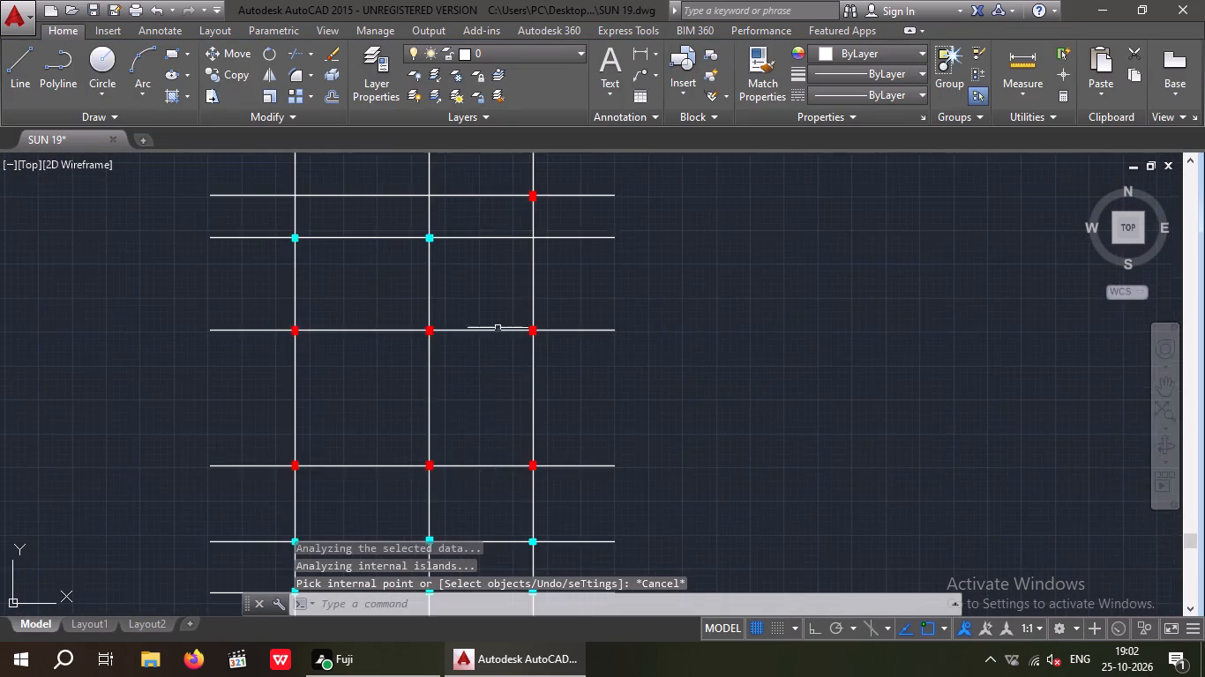
{"action": "scroll", "coordinate": [498, 328], "scroll_direction": "down", "scroll_amount": 1}
{"action": "middle_click_drag", "start_coordinate": [490, 361], "coordinate": [487, 395]}
{"action": "scroll", "coordinate": [458, 323], "scroll_direction": "up", "scroll_amount": 3}
{"action": "middle_click_drag", "start_coordinate": [469, 379], "coordinate": [483, 445]}
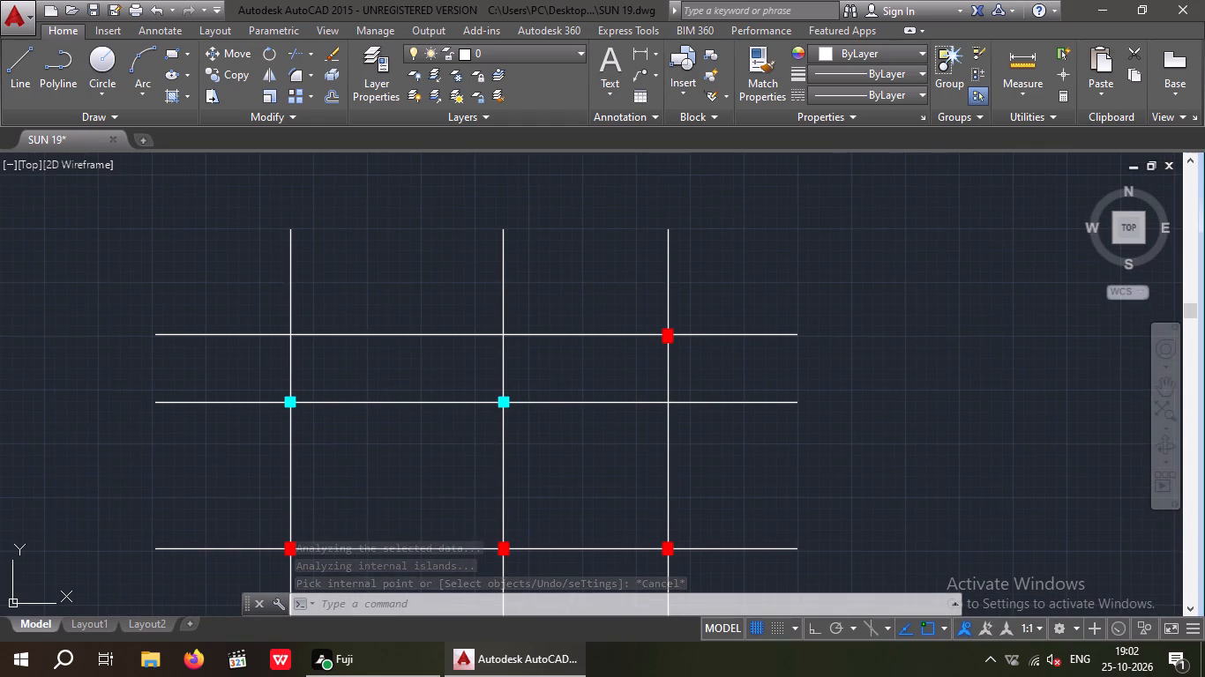
Change all segments of the three north-south centre lines, from the north ends to the south ends, to yellow.
{"action": "left_click_drag", "start_coordinate": [714, 207], "coordinate": [551, 253]}
{"action": "left_click_drag", "start_coordinate": [229, 295], "coordinate": [240, 295]}
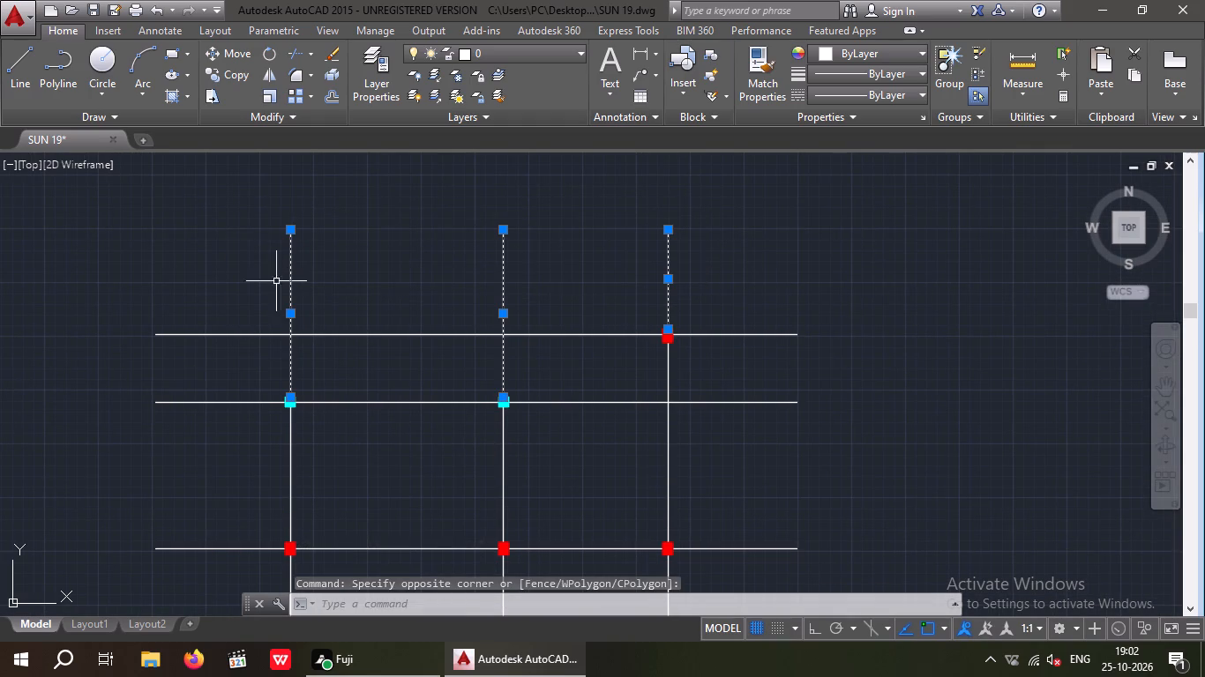
{"action": "middle_click_drag", "start_coordinate": [353, 309], "coordinate": [358, 242]}
{"action": "left_click_drag", "start_coordinate": [688, 371], "coordinate": [565, 411]}
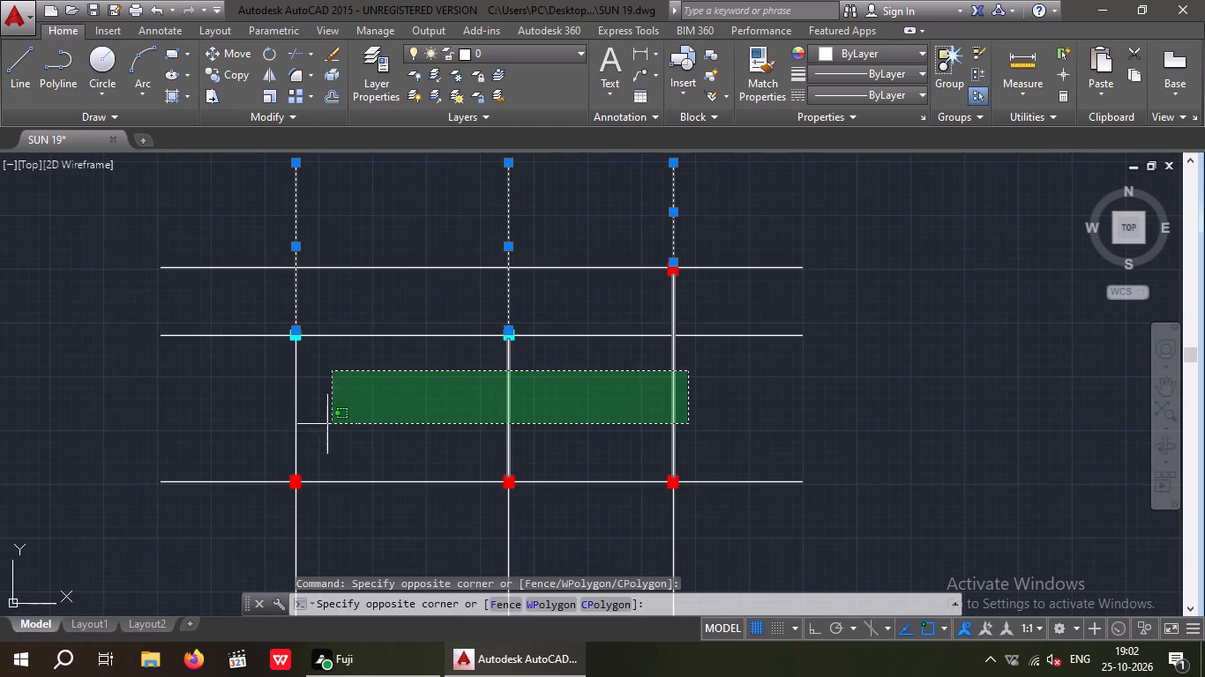
{"action": "left_click_drag", "start_coordinate": [269, 420], "coordinate": [283, 416]}
{"action": "middle_click_drag", "start_coordinate": [400, 421], "coordinate": [414, 308]}
{"action": "left_click_drag", "start_coordinate": [715, 435], "coordinate": [425, 488]}
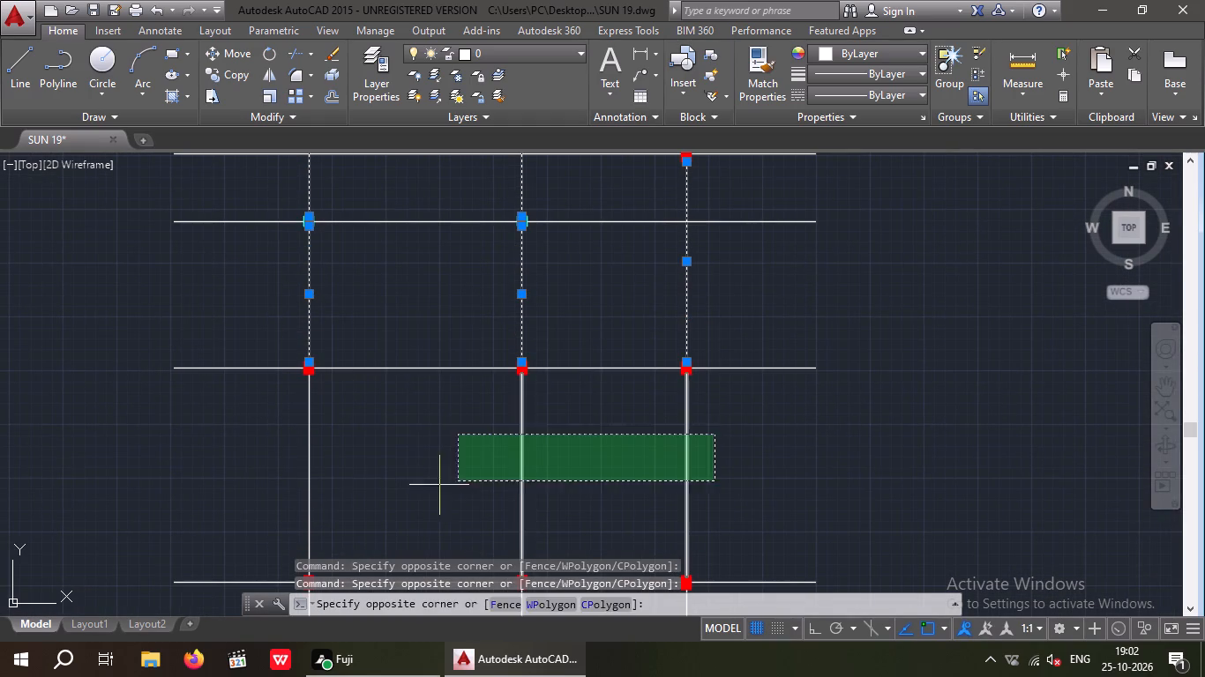
{"action": "left_click_drag", "start_coordinate": [425, 488], "coordinate": [458, 481]}
{"action": "left_click_drag", "start_coordinate": [229, 490], "coordinate": [248, 491]}
{"action": "middle_click_drag", "start_coordinate": [264, 496], "coordinate": [313, 262]}
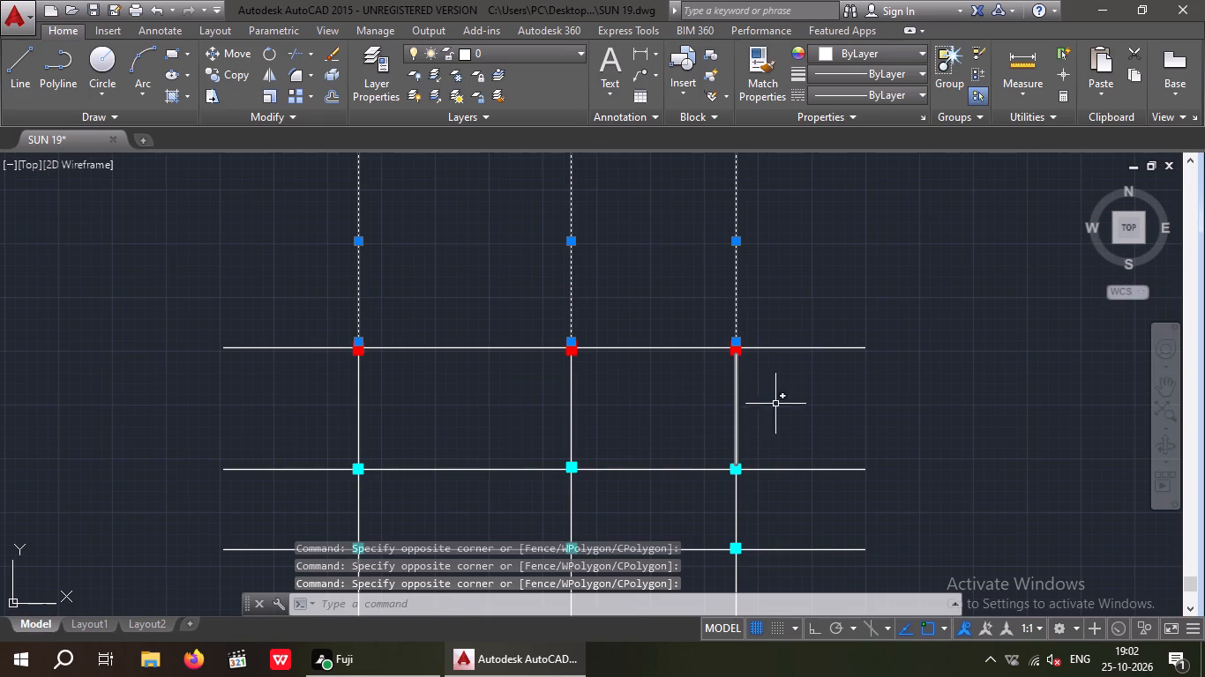
{"action": "left_click_drag", "start_coordinate": [773, 402], "coordinate": [561, 429]}
{"action": "left_click_drag", "start_coordinate": [222, 432], "coordinate": [241, 426]}
{"action": "middle_click_drag", "start_coordinate": [508, 495], "coordinate": [516, 353]}
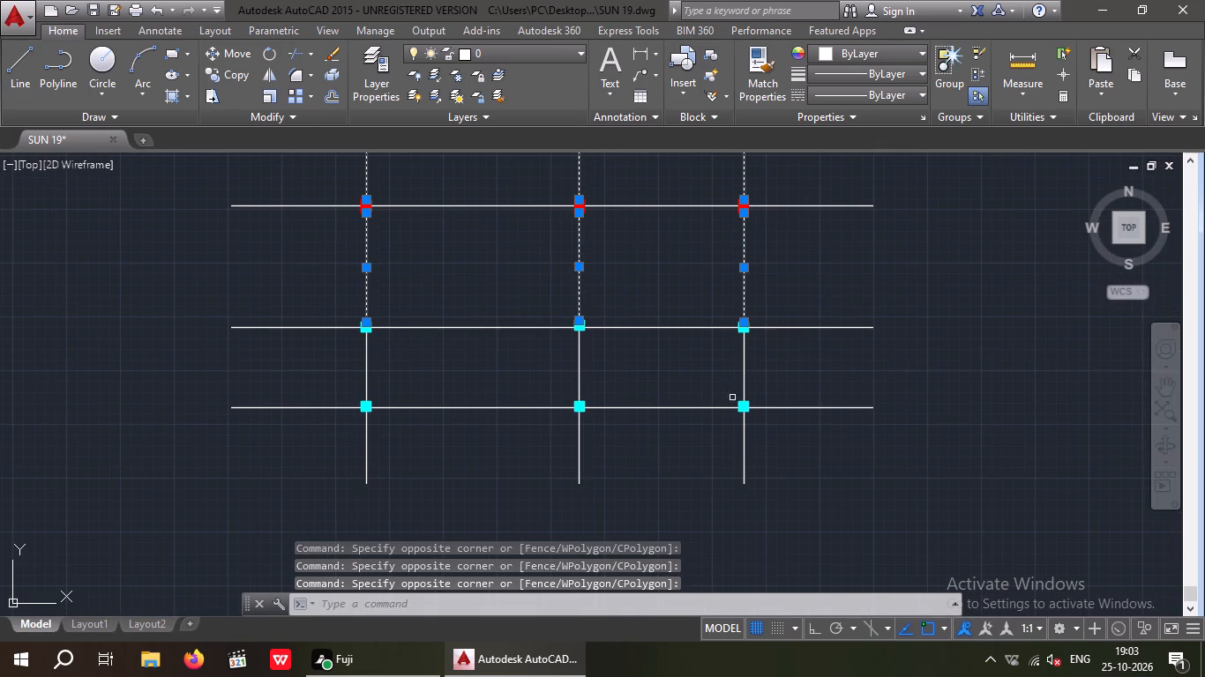
{"action": "left_click_drag", "start_coordinate": [772, 370], "coordinate": [580, 369]}
{"action": "left_click", "coordinate": [250, 367]}
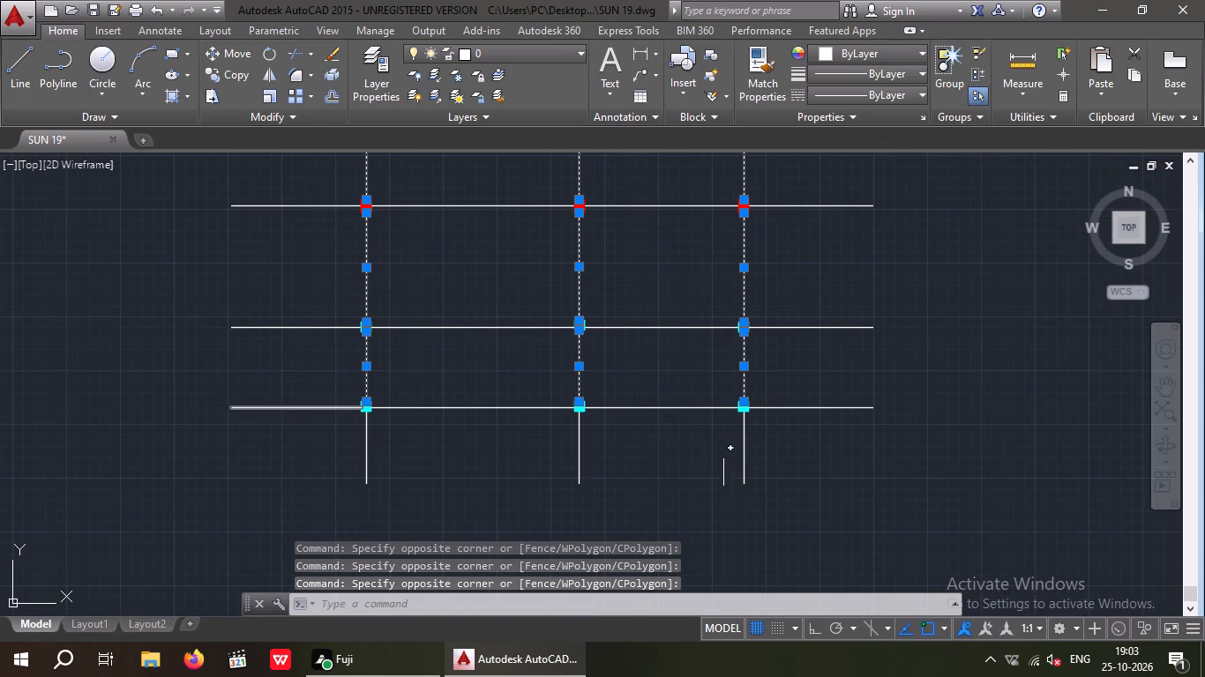
{"action": "left_click_drag", "start_coordinate": [767, 446], "coordinate": [514, 507]}
{"action": "left_click", "coordinate": [116, 486]}
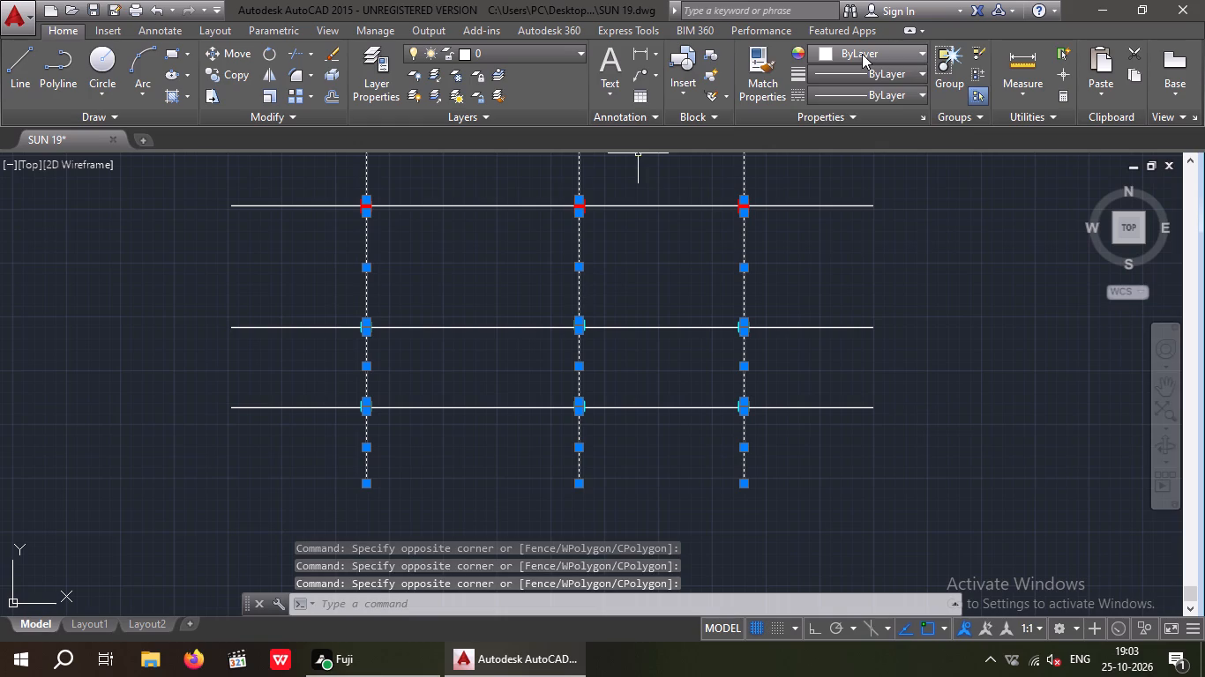
{"action": "left_click", "coordinate": [862, 54]}
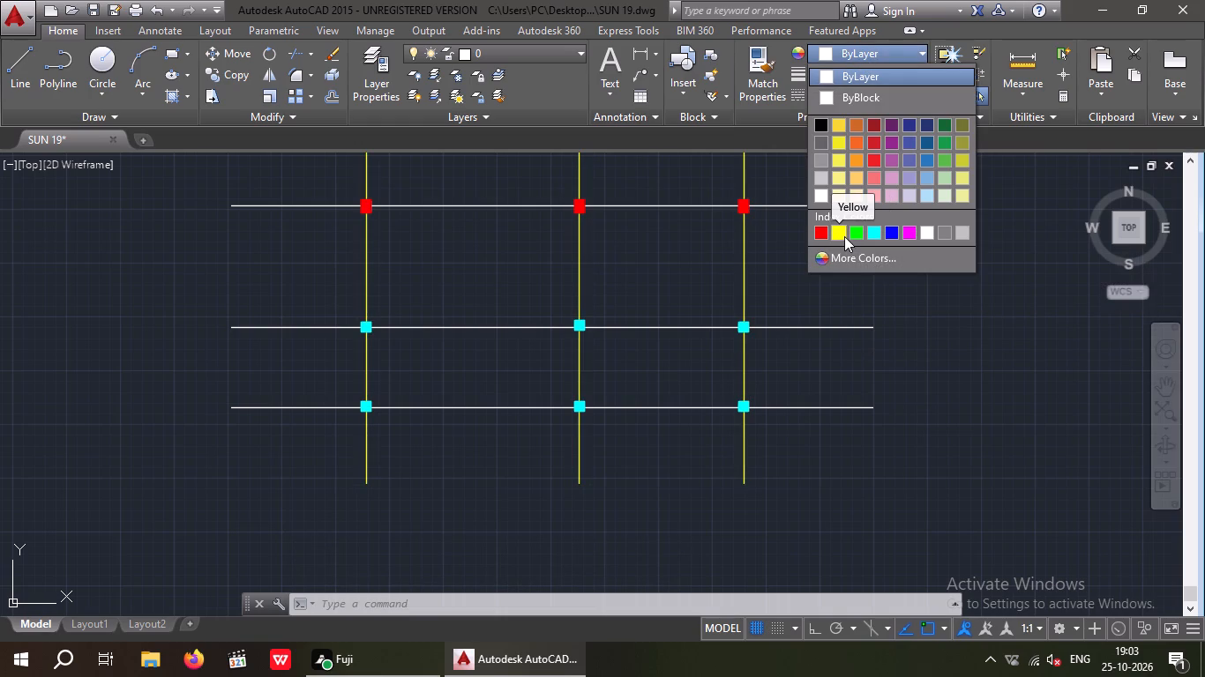
{"action": "left_click", "coordinate": [844, 236]}
{"action": "key", "text": "Escape"}
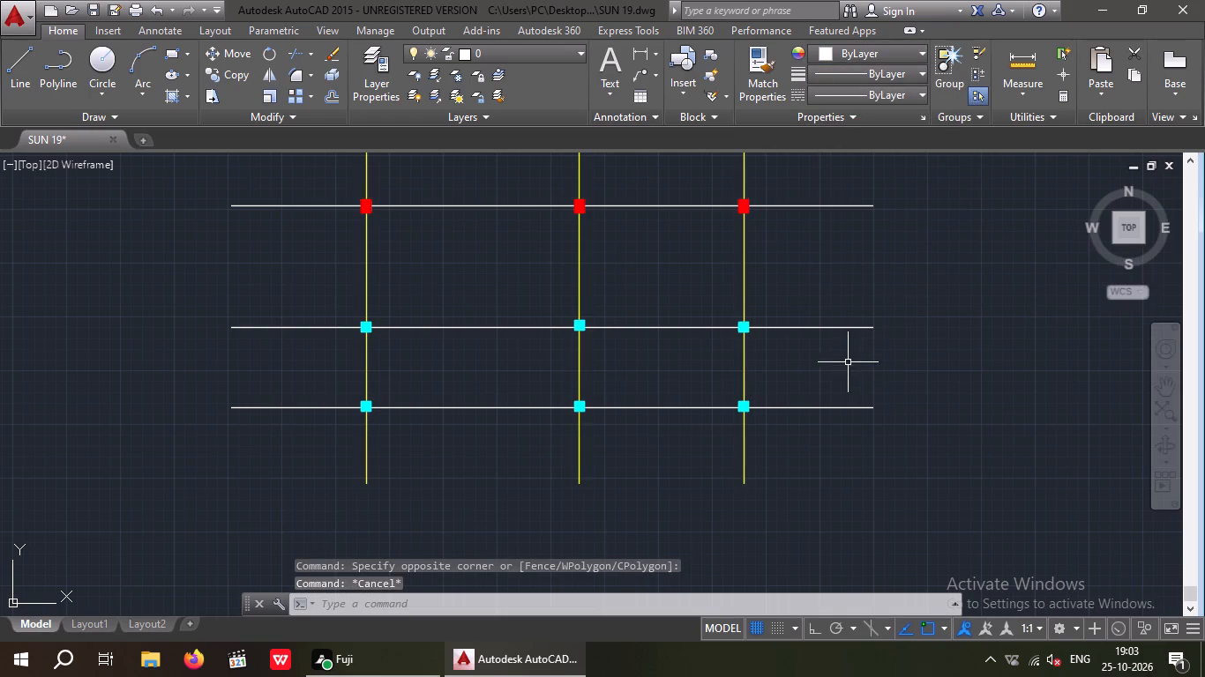
Change all segments of the six east-west centre lines to yellow.
{"action": "middle_click_drag", "start_coordinate": [848, 426], "coordinate": [823, 579]}
{"action": "scroll", "coordinate": [818, 493], "scroll_direction": "down", "scroll_amount": 3}
{"action": "left_click_drag", "start_coordinate": [849, 539], "coordinate": [839, 507]}
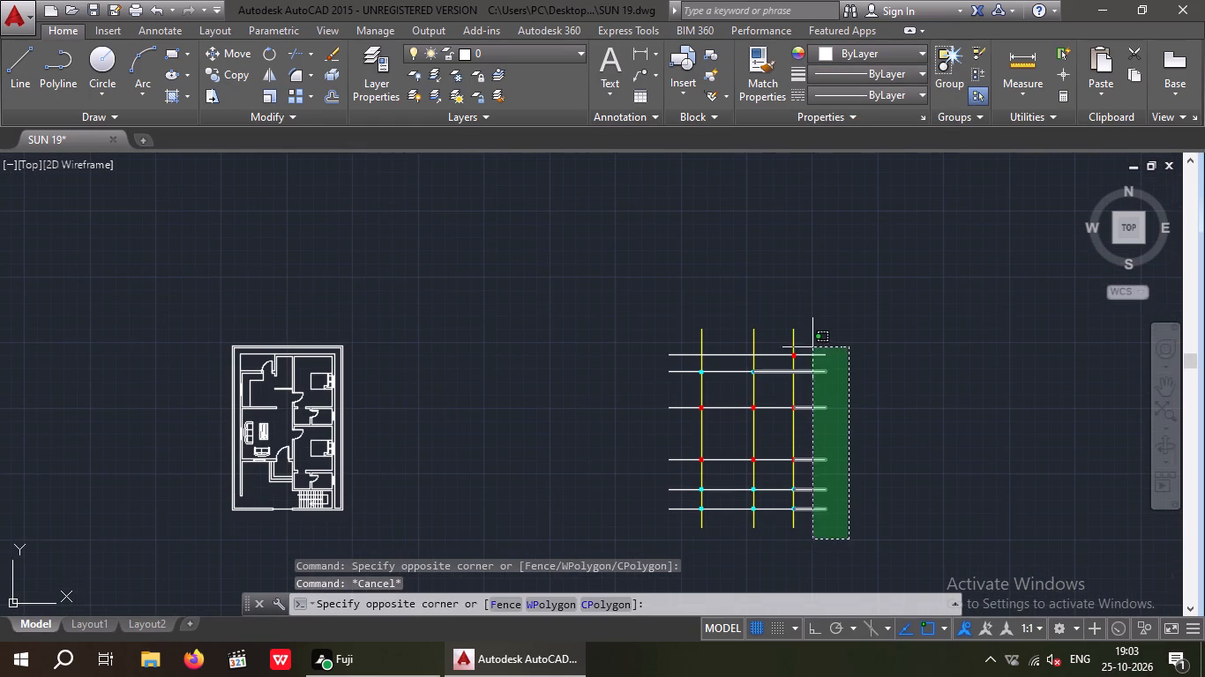
{"action": "left_click", "coordinate": [812, 343]}
{"action": "scroll", "coordinate": [769, 516], "scroll_direction": "up", "scroll_amount": 2}
{"action": "left_click_drag", "start_coordinate": [783, 547], "coordinate": [775, 521]}
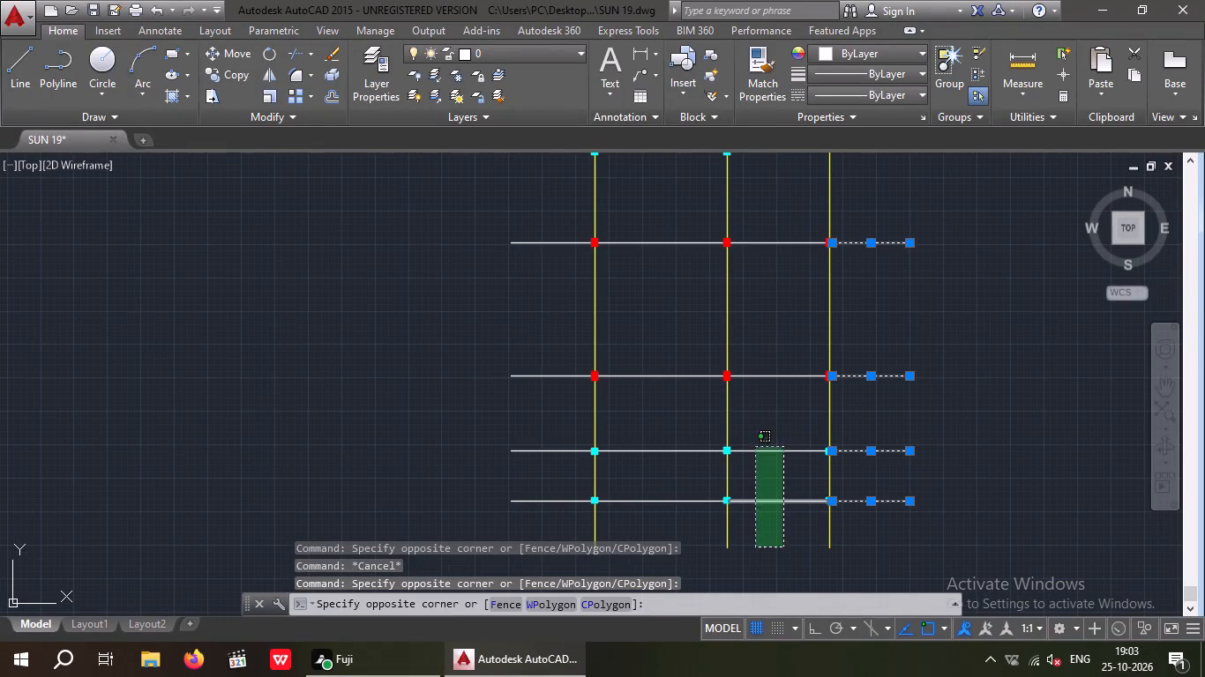
{"action": "left_click", "coordinate": [771, 237]}
{"action": "middle_click_drag", "start_coordinate": [775, 242], "coordinate": [782, 457]}
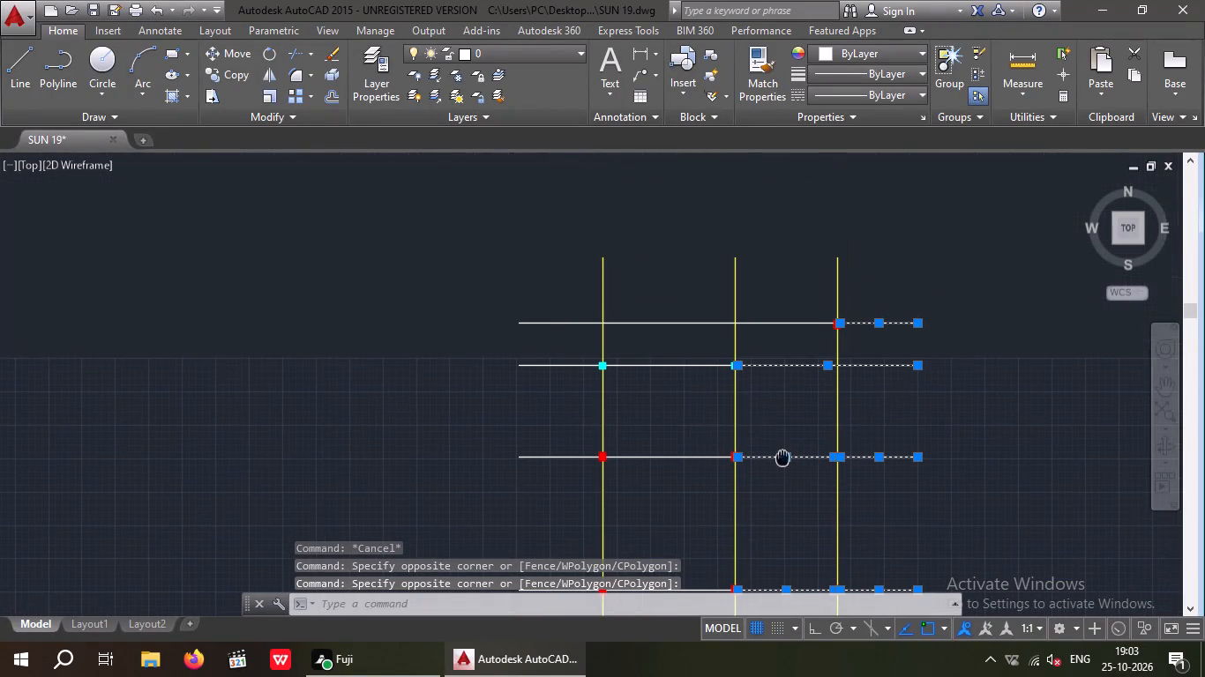
{"action": "left_click_drag", "start_coordinate": [778, 422], "coordinate": [775, 404]}
{"action": "left_click", "coordinate": [778, 311]}
{"action": "scroll", "coordinate": [778, 309], "scroll_direction": "down", "scroll_amount": 2}
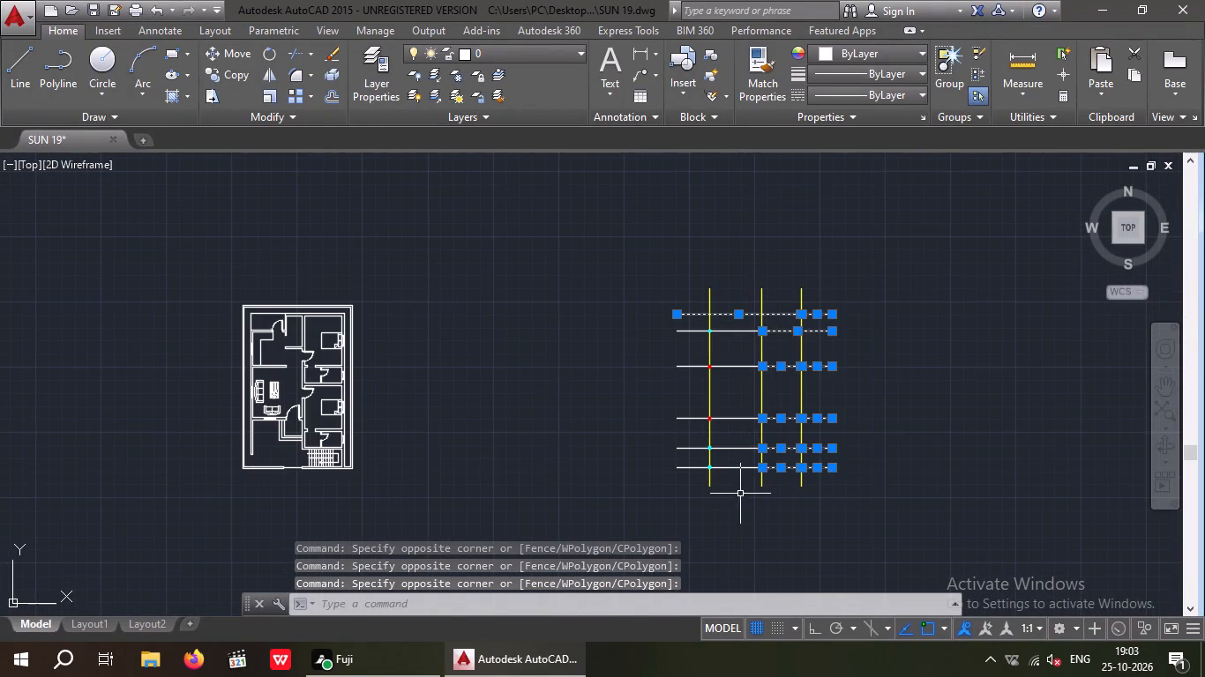
{"action": "right_click", "coordinate": [743, 496]}
{"action": "left_click_drag", "start_coordinate": [743, 496], "coordinate": [734, 473]}
{"action": "left_click", "coordinate": [725, 331]}
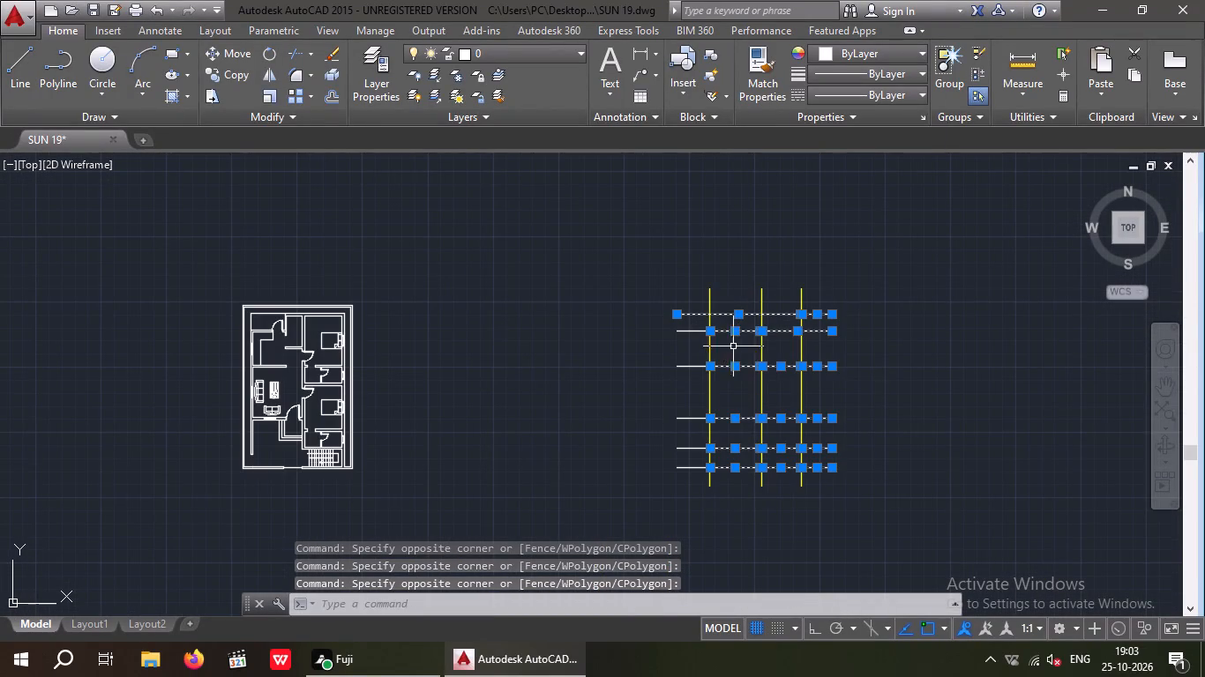
{"action": "left_click_drag", "start_coordinate": [692, 496], "coordinate": [688, 485]}
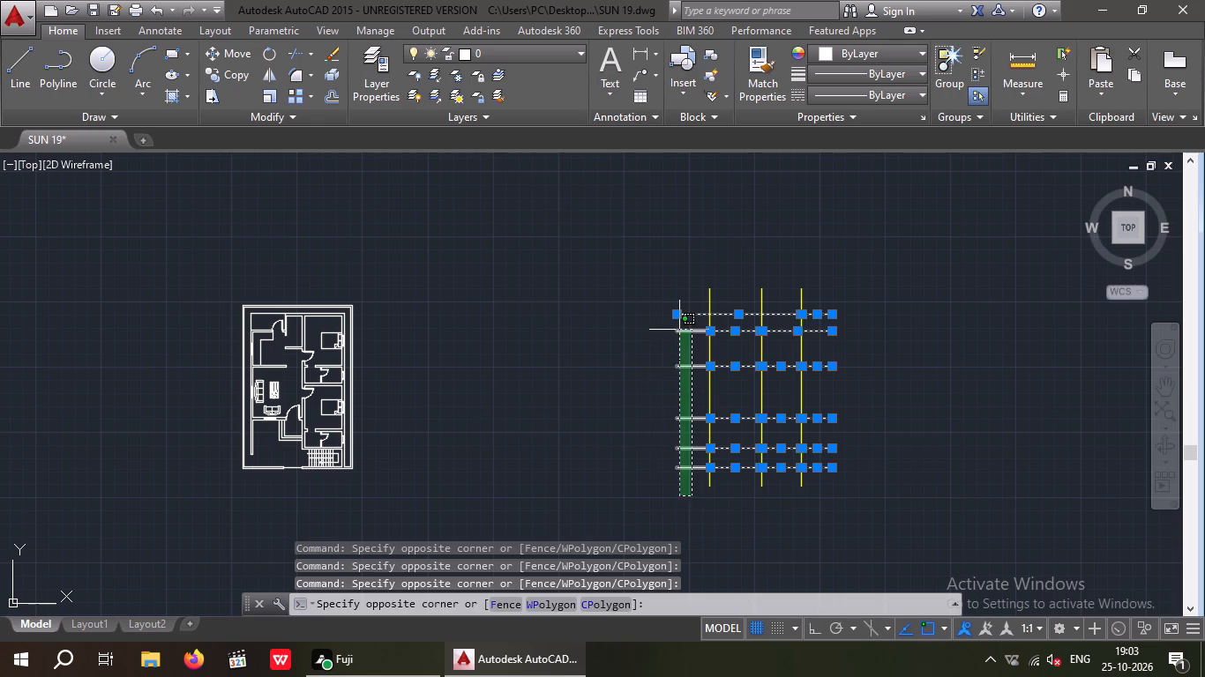
{"action": "left_click", "coordinate": [679, 329]}
{"action": "left_click", "coordinate": [843, 50]}
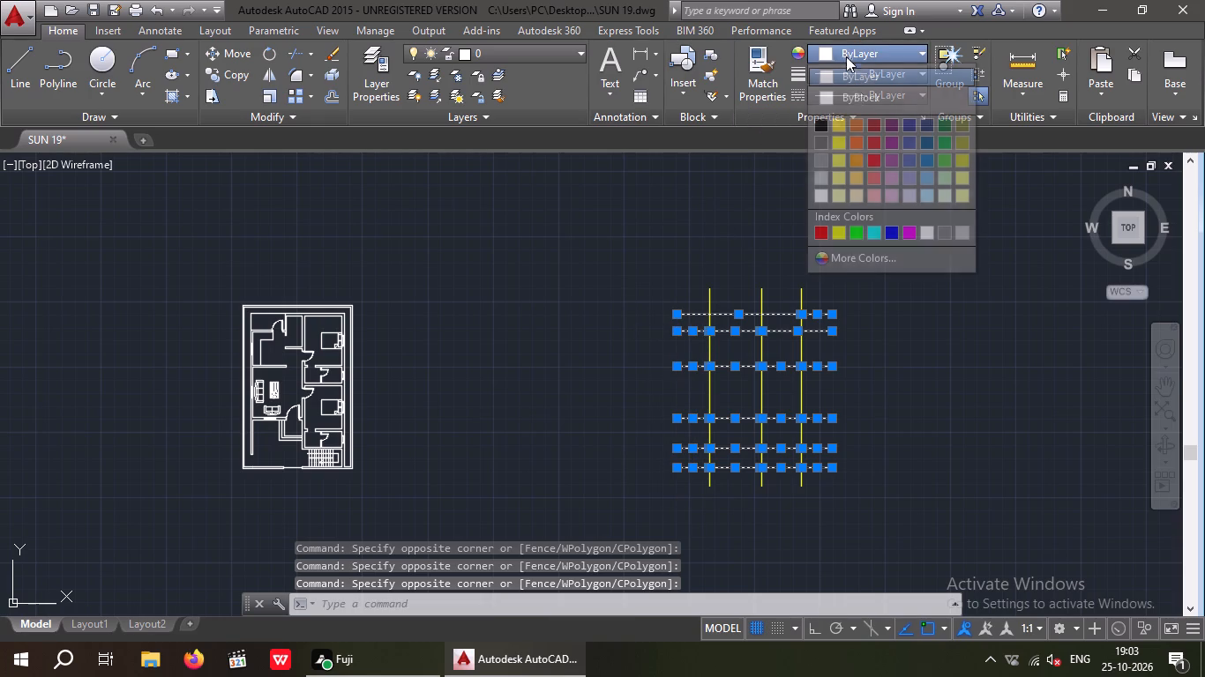
{"action": "left_click", "coordinate": [843, 230]}
{"action": "key", "text": "Escape"}
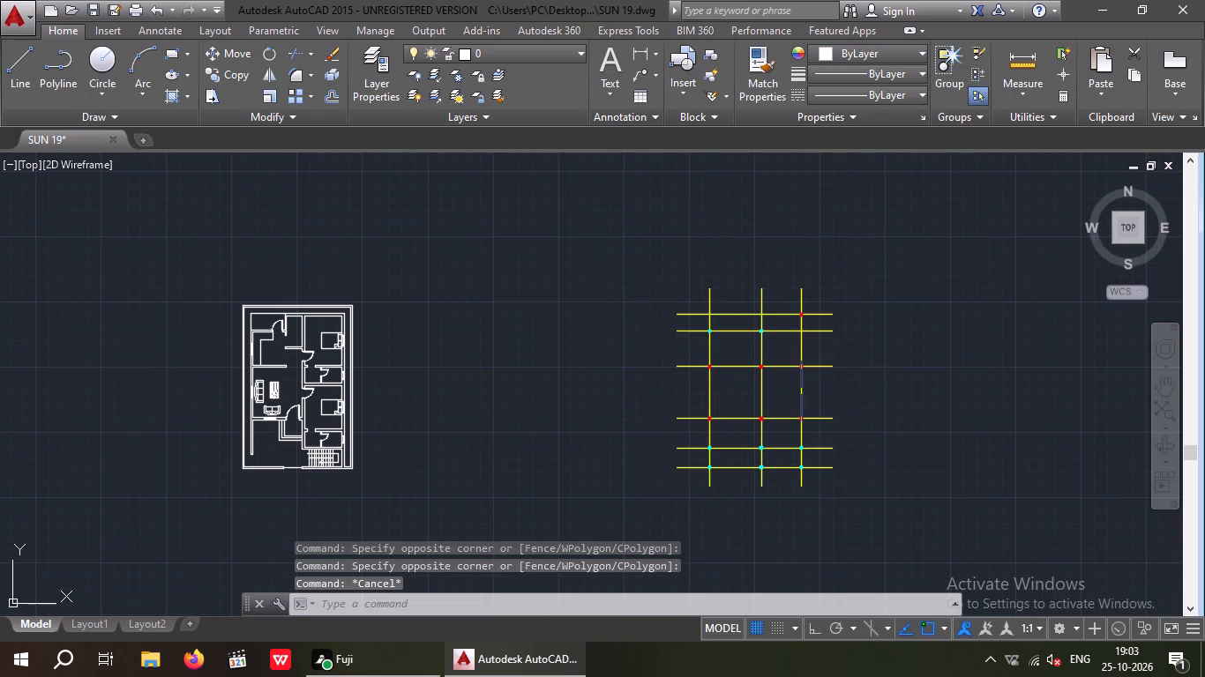
Change all segments of the three north-south and six east-west centre lines of the column layout to magenta.
{"action": "scroll", "coordinate": [766, 353], "scroll_direction": "up", "scroll_amount": 3}
{"action": "middle_click_drag", "start_coordinate": [760, 356], "coordinate": [457, 361]}
{"action": "scroll", "coordinate": [475, 333], "scroll_direction": "down", "scroll_amount": 3}
{"action": "middle_click_drag", "start_coordinate": [498, 395], "coordinate": [502, 412]}
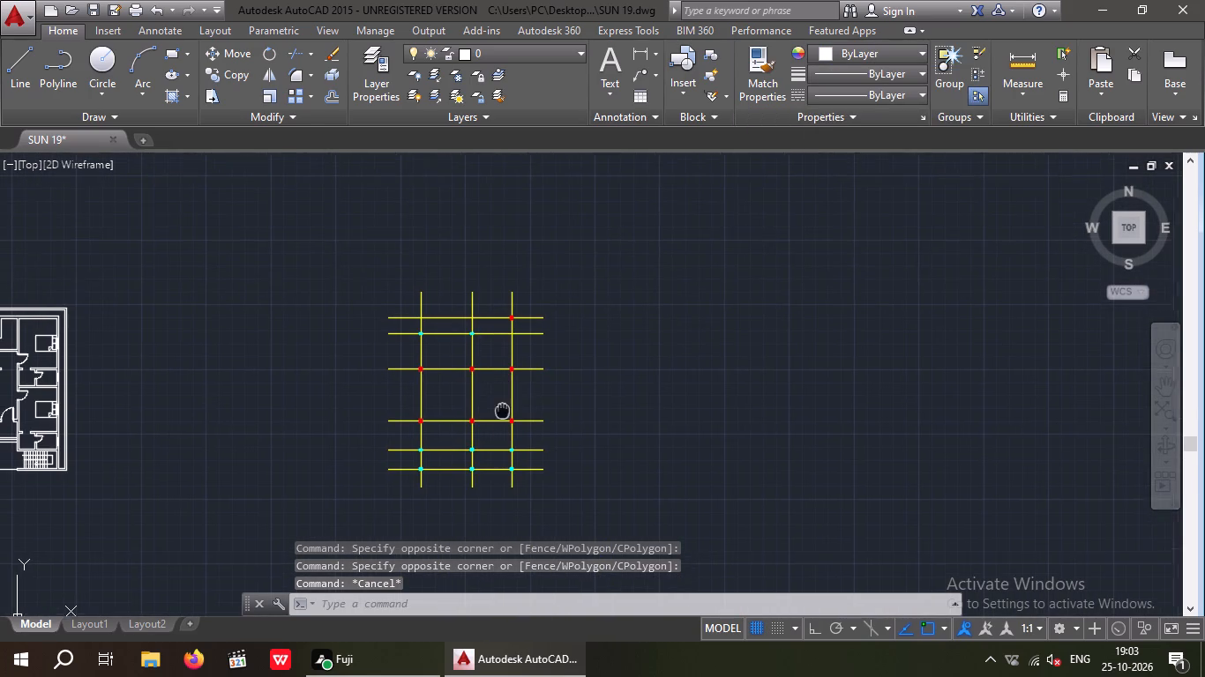
{"action": "middle_click_drag", "start_coordinate": [502, 412], "coordinate": [502, 416]}
{"action": "scroll", "coordinate": [422, 313], "scroll_direction": "up", "scroll_amount": 3}
{"action": "left_click_drag", "start_coordinate": [827, 268], "coordinate": [715, 267]}
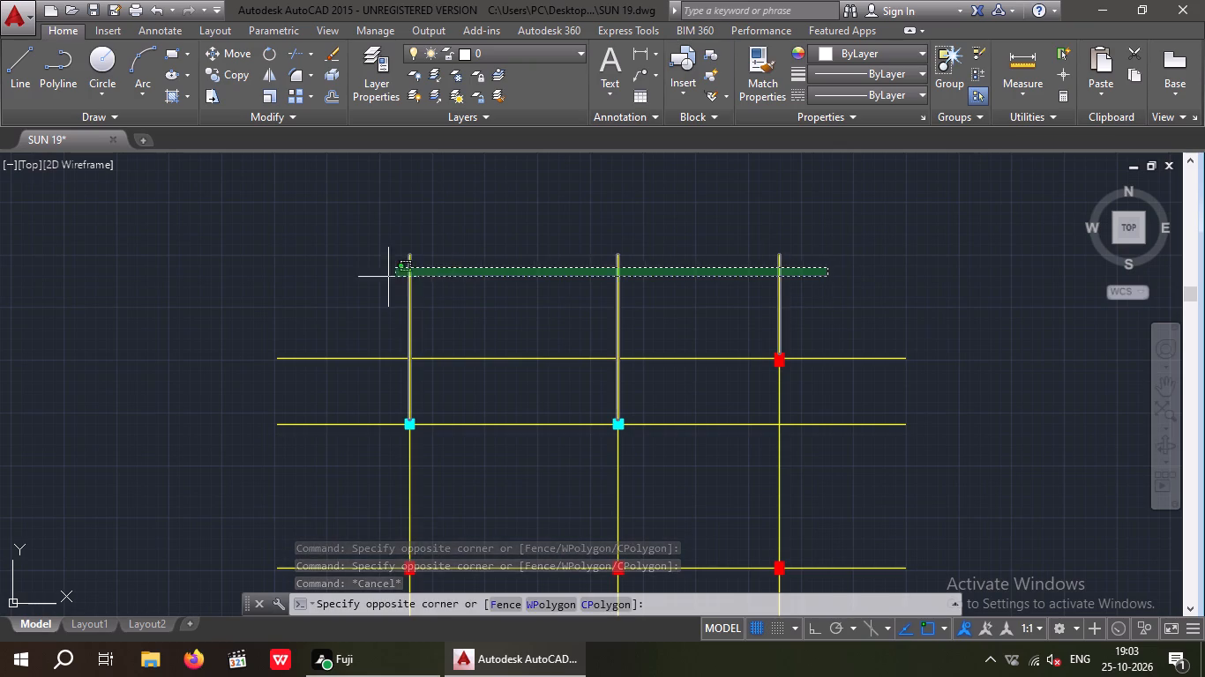
{"action": "left_click", "coordinate": [374, 279]}
{"action": "left_click_drag", "start_coordinate": [341, 471], "coordinate": [320, 450]}
{"action": "left_click", "coordinate": [288, 354]}
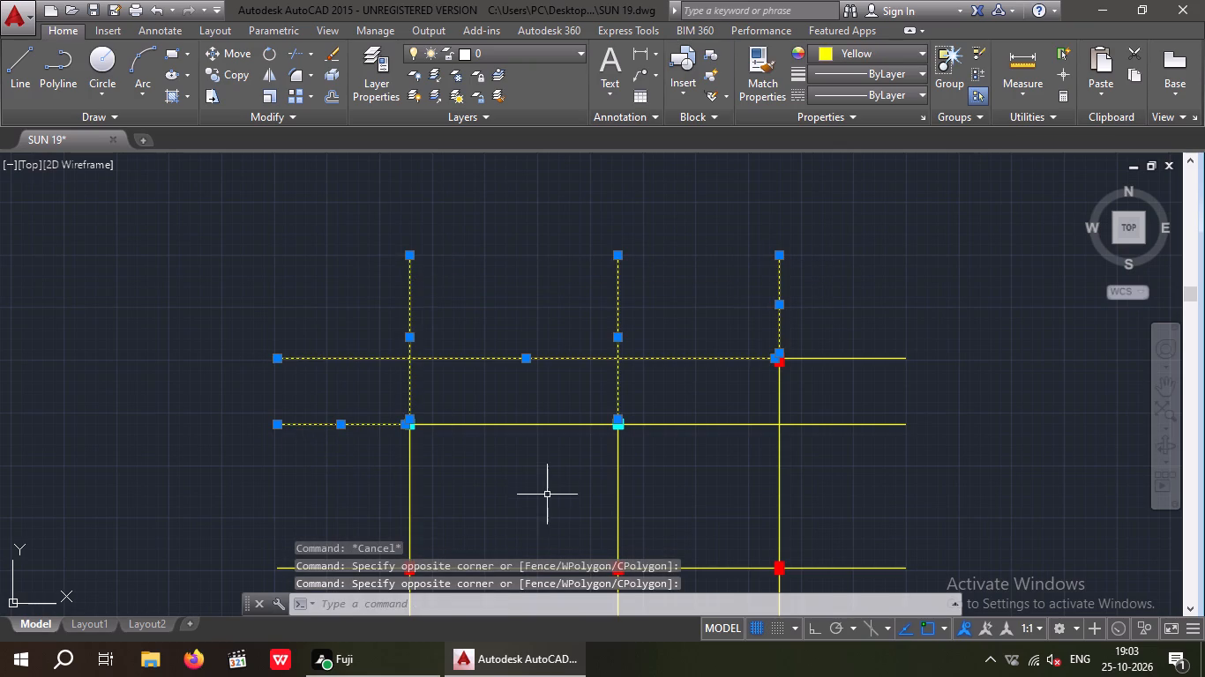
{"action": "left_click_drag", "start_coordinate": [547, 495], "coordinate": [519, 462]}
{"action": "left_click", "coordinate": [490, 389]}
{"action": "left_click_drag", "start_coordinate": [730, 496], "coordinate": [720, 483]}
{"action": "left_click", "coordinate": [701, 397]}
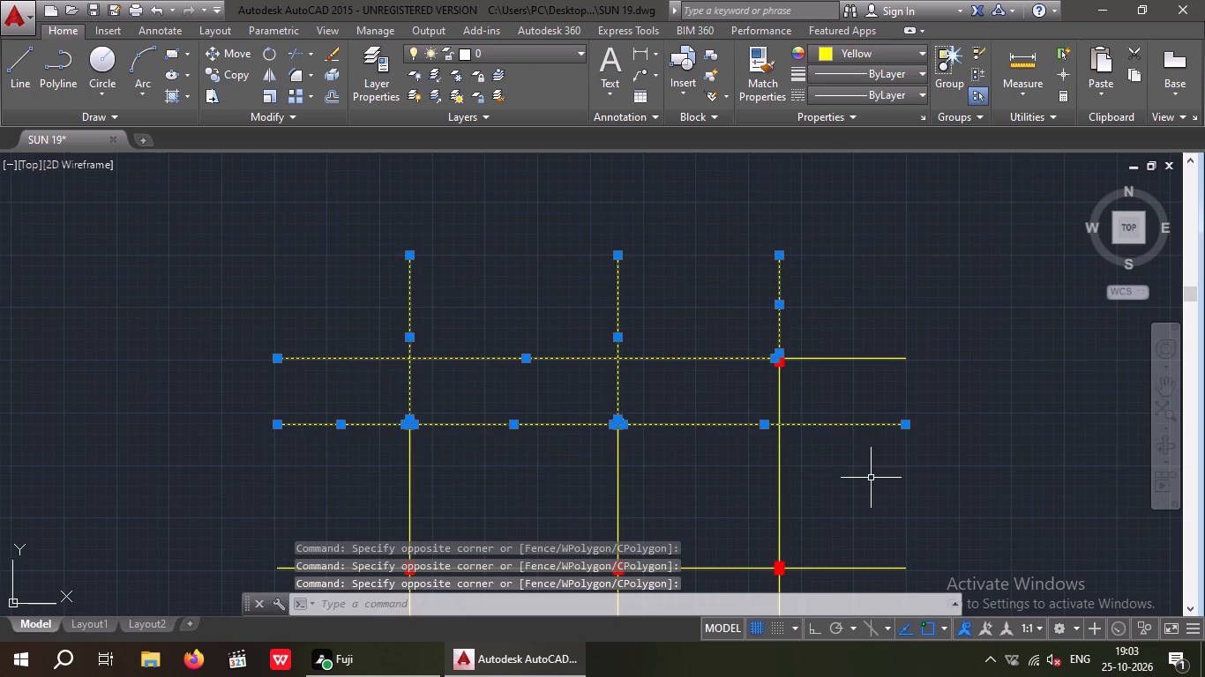
{"action": "left_click_drag", "start_coordinate": [871, 478], "coordinate": [857, 451]}
{"action": "left_click", "coordinate": [852, 318]}
{"action": "left_click_drag", "start_coordinate": [852, 488], "coordinate": [745, 519]}
{"action": "left_click", "coordinate": [741, 519]}
{"action": "left_click_drag", "start_coordinate": [665, 488], "coordinate": [615, 510]}
{"action": "left_click_drag", "start_coordinate": [554, 510], "coordinate": [575, 510]}
{"action": "middle_click_drag", "start_coordinate": [562, 510], "coordinate": [642, 361]}
{"action": "left_click_drag", "start_coordinate": [531, 353], "coordinate": [434, 368]}
{"action": "left_click", "coordinate": [423, 366]}
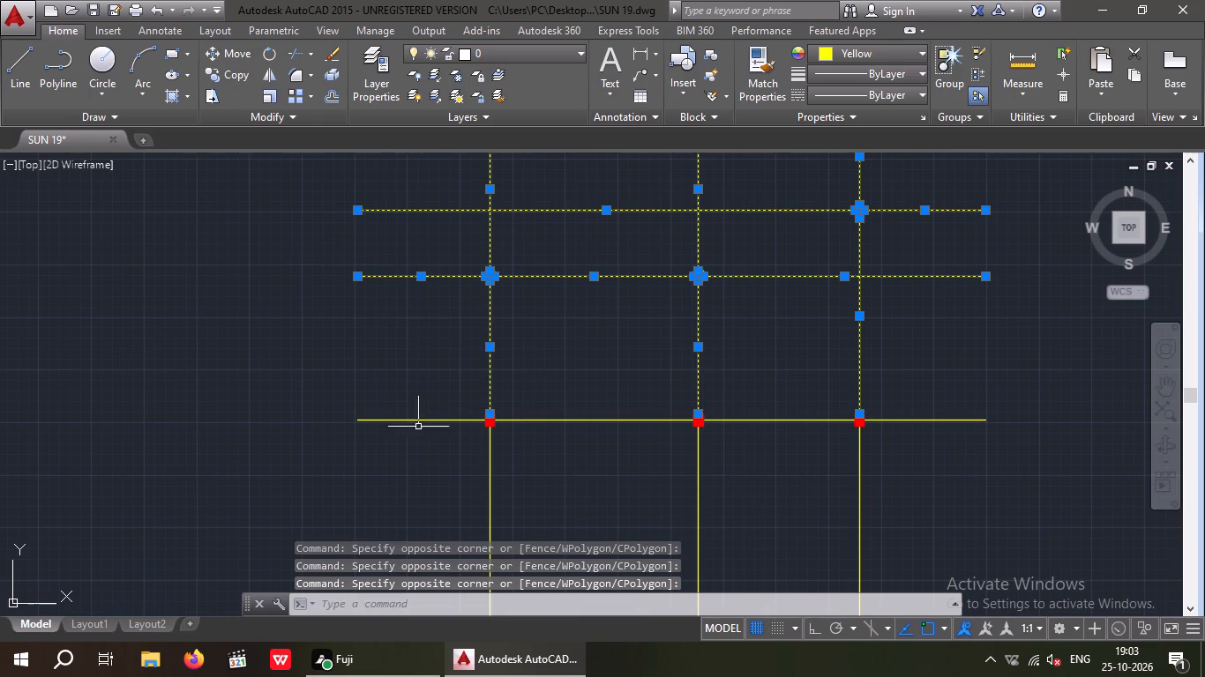
{"action": "left_click_drag", "start_coordinate": [432, 464], "coordinate": [406, 444]}
{"action": "left_click", "coordinate": [385, 399]}
{"action": "left_click_drag", "start_coordinate": [540, 483], "coordinate": [436, 518]}
{"action": "left_click_drag", "start_coordinate": [434, 518], "coordinate": [446, 520]}
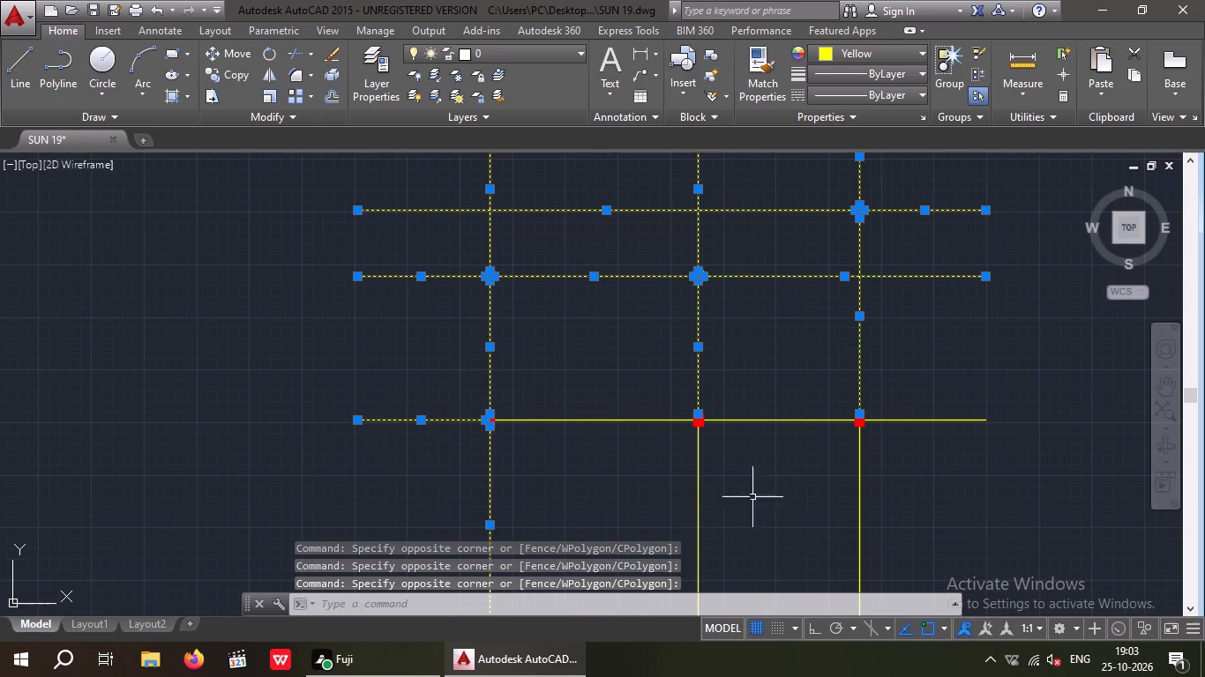
{"action": "left_click_drag", "start_coordinate": [742, 475], "coordinate": [627, 532]}
{"action": "left_click", "coordinate": [623, 530]}
{"action": "left_click_drag", "start_coordinate": [618, 497], "coordinate": [601, 468]}
{"action": "left_click_drag", "start_coordinate": [574, 391], "coordinate": [577, 403]}
{"action": "left_click_drag", "start_coordinate": [786, 511], "coordinate": [773, 462]}
{"action": "left_click", "coordinate": [774, 383]}
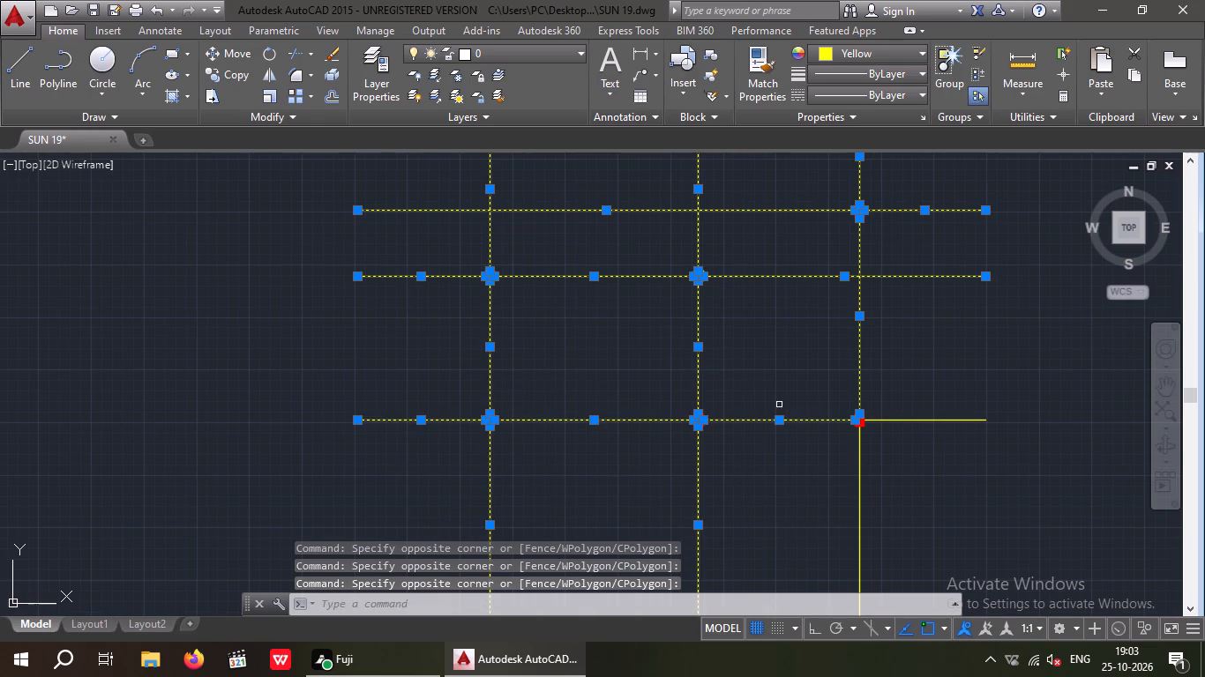
{"action": "left_click_drag", "start_coordinate": [927, 485], "coordinate": [921, 440]}
{"action": "left_click_drag", "start_coordinate": [939, 350], "coordinate": [943, 362]}
{"action": "left_click_drag", "start_coordinate": [1004, 492], "coordinate": [951, 424]}
{"action": "left_click_drag", "start_coordinate": [941, 357], "coordinate": [941, 370]}
{"action": "left_click_drag", "start_coordinate": [932, 480], "coordinate": [876, 536]}
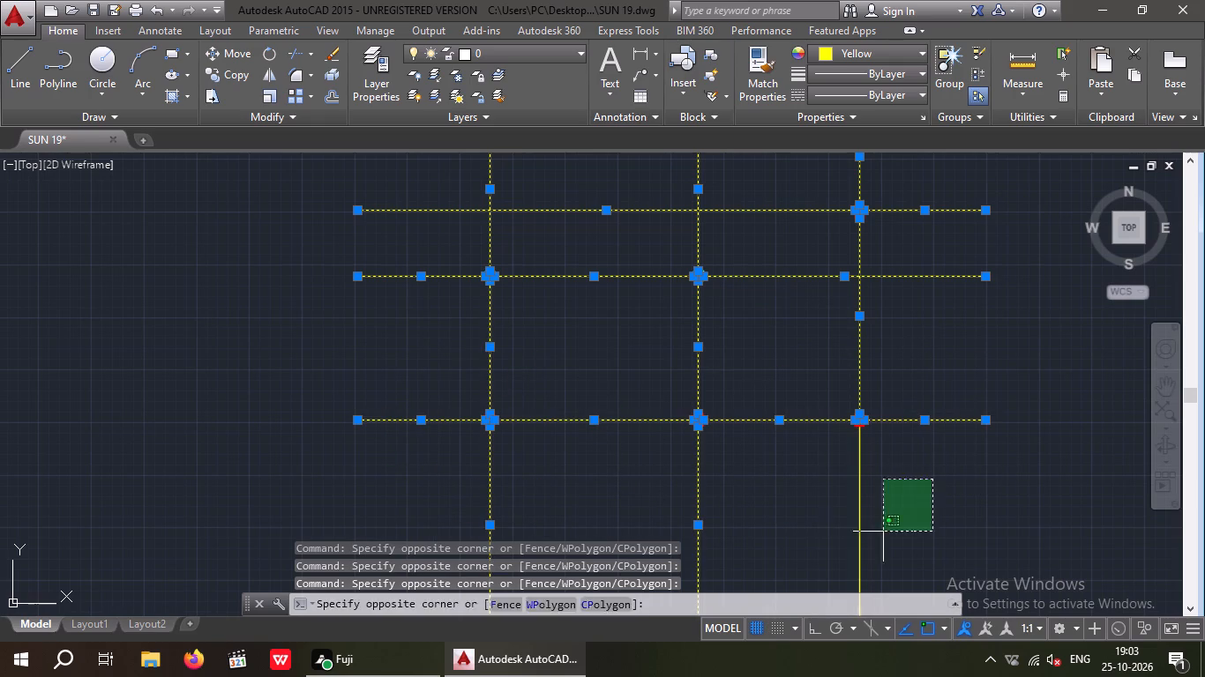
{"action": "left_click_drag", "start_coordinate": [876, 536], "coordinate": [816, 562]}
{"action": "left_click", "coordinate": [811, 557]}
{"action": "middle_click_drag", "start_coordinate": [775, 546], "coordinate": [743, 213]}
{"action": "scroll", "coordinate": [744, 222], "scroll_direction": "down", "scroll_amount": 1}
{"action": "scroll", "coordinate": [748, 309], "scroll_direction": "up", "scroll_amount": 1}
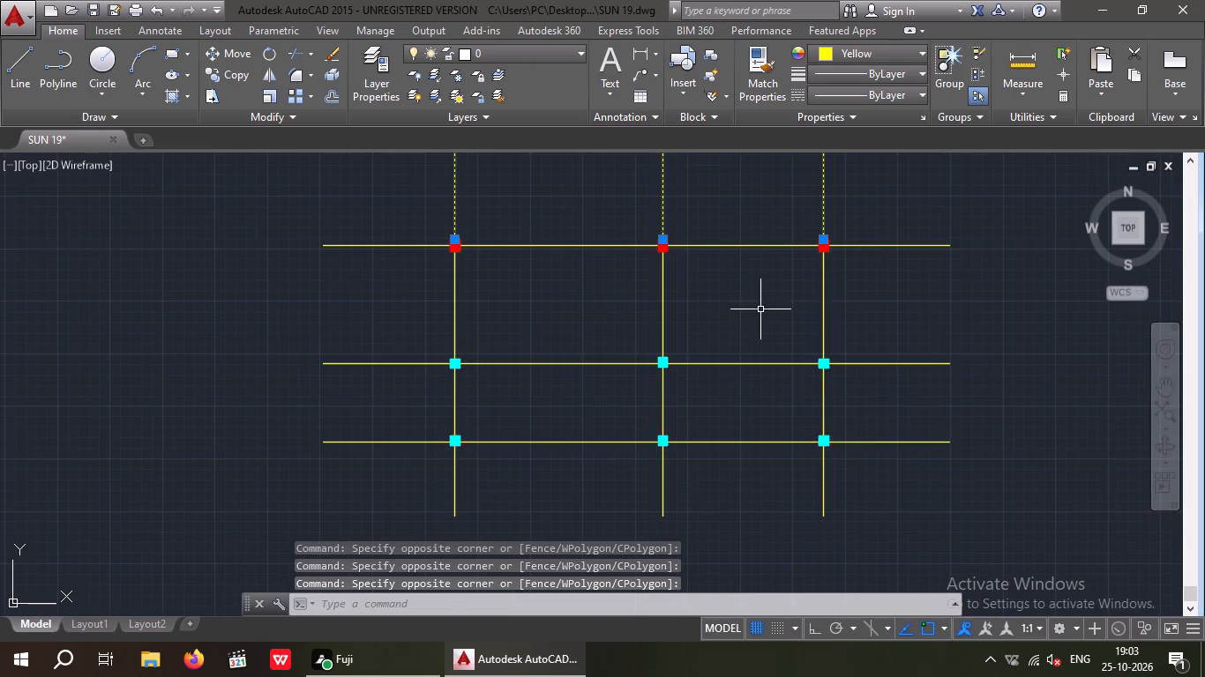
{"action": "left_click_drag", "start_coordinate": [858, 286], "coordinate": [678, 312]}
{"action": "left_click_drag", "start_coordinate": [397, 308], "coordinate": [408, 309]}
{"action": "left_click_drag", "start_coordinate": [556, 483], "coordinate": [541, 426]}
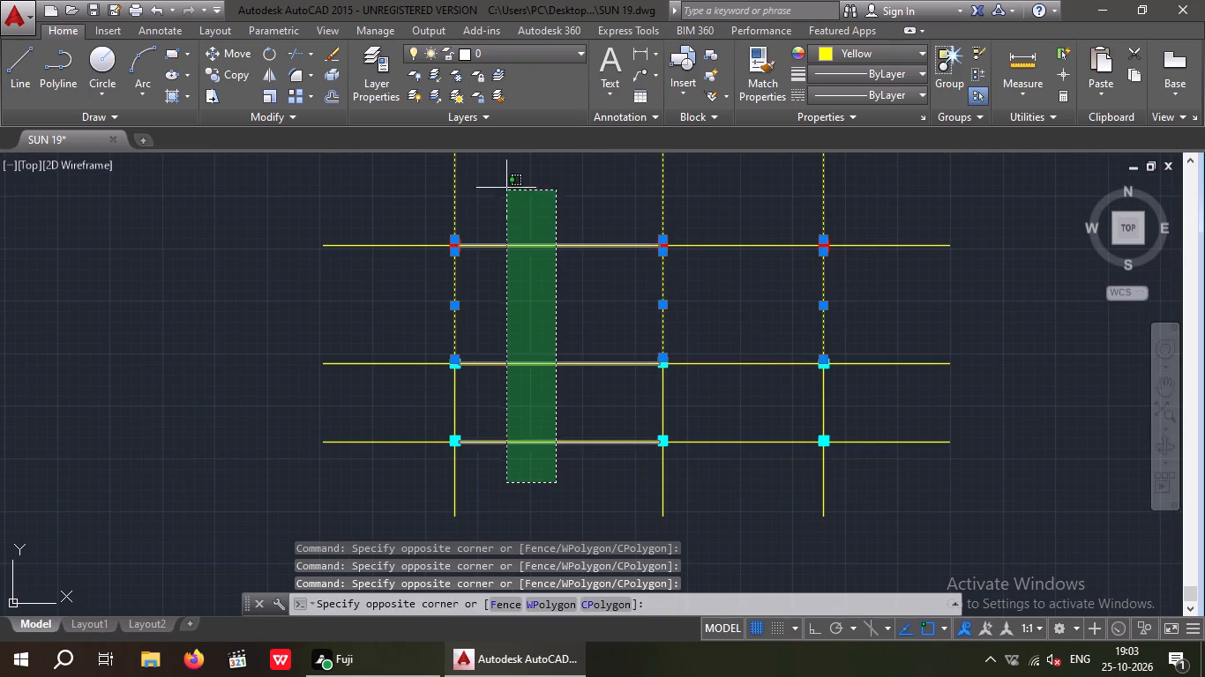
{"action": "left_click", "coordinate": [508, 184]}
{"action": "left_click_drag", "start_coordinate": [743, 460], "coordinate": [741, 358]}
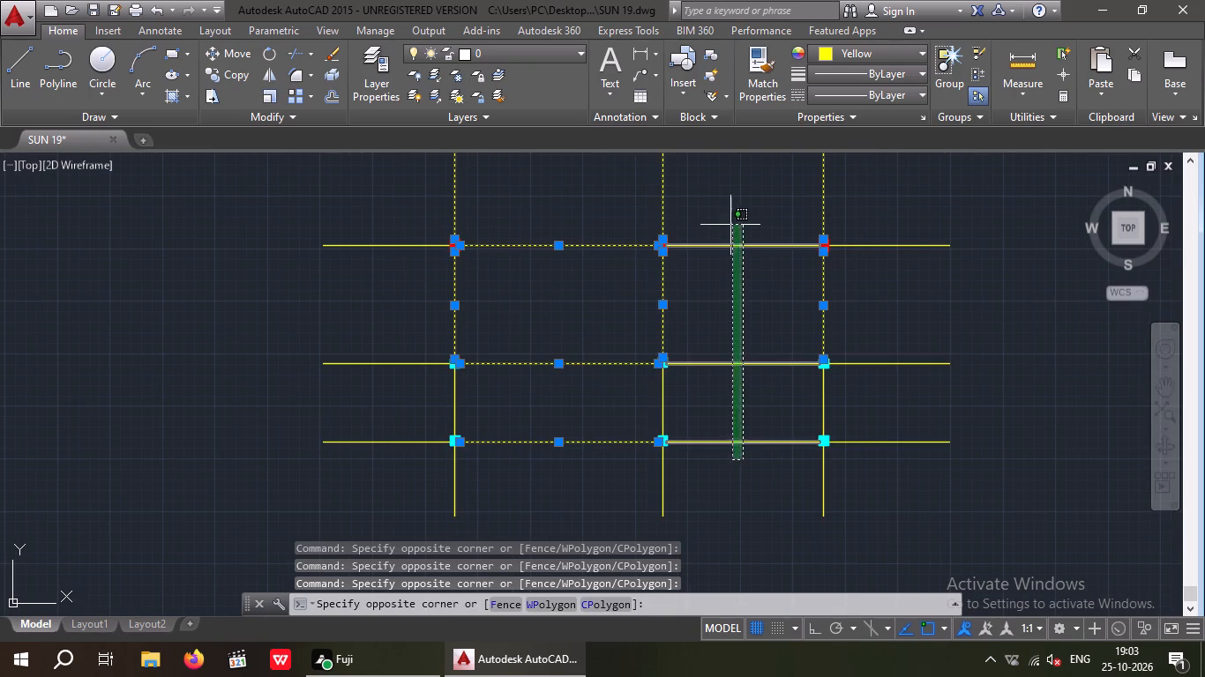
{"action": "left_click", "coordinate": [730, 224]}
{"action": "left_click_drag", "start_coordinate": [942, 445], "coordinate": [929, 429]}
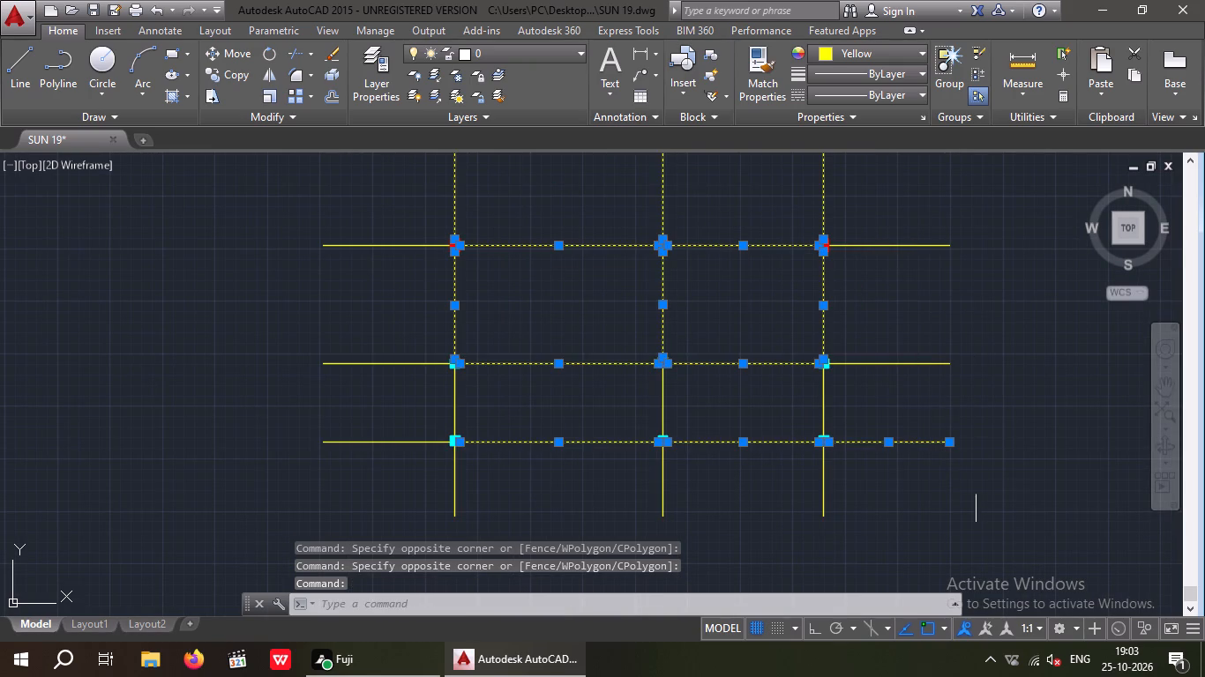
{"action": "left_click_drag", "start_coordinate": [1009, 520], "coordinate": [902, 384]}
{"action": "left_click_drag", "start_coordinate": [887, 130], "coordinate": [885, 148]}
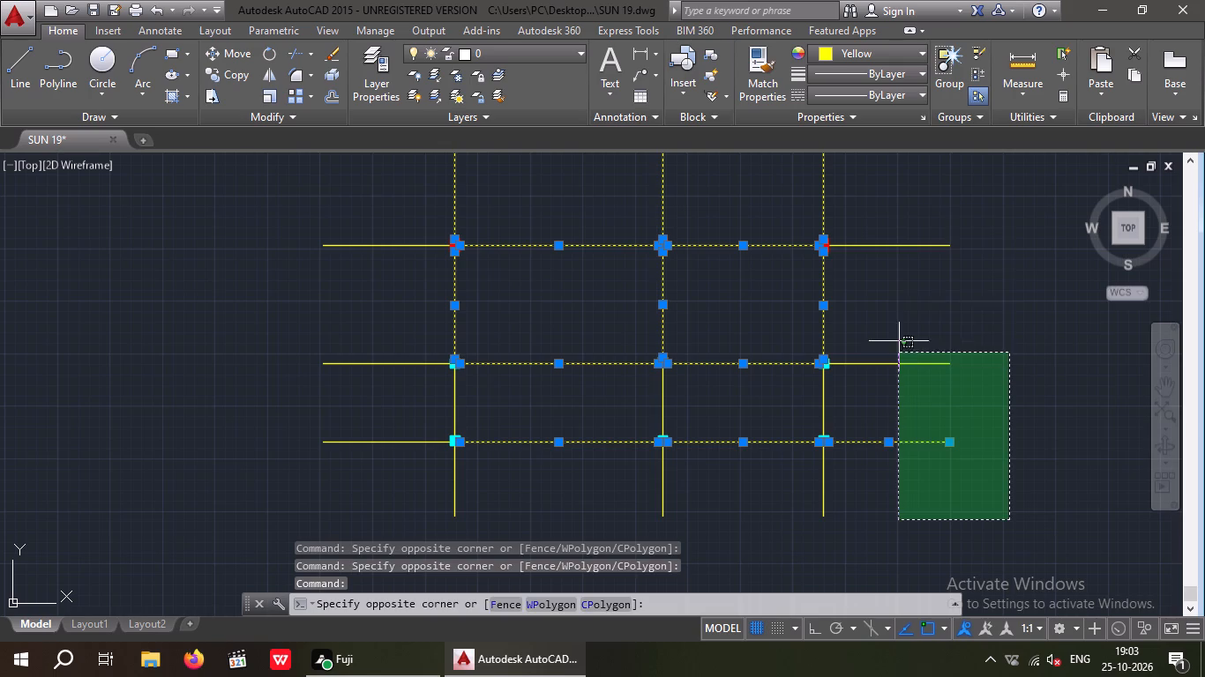
{"action": "left_click", "coordinate": [899, 232]}
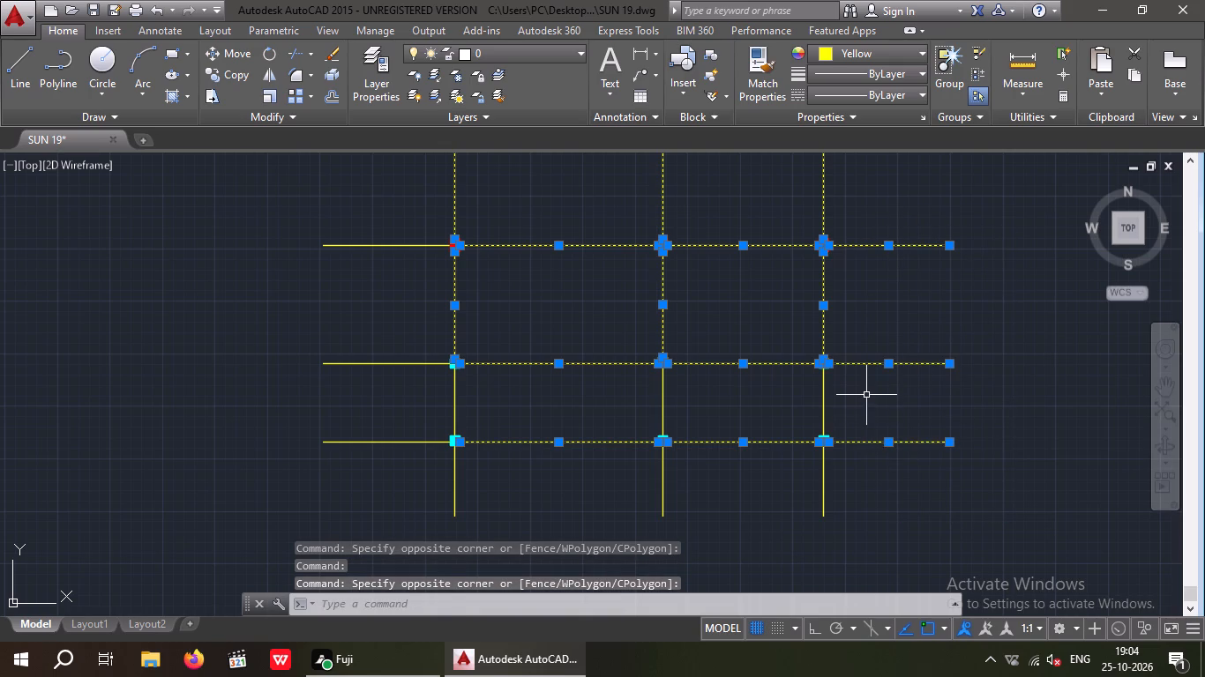
{"action": "left_click_drag", "start_coordinate": [866, 394], "coordinate": [770, 388]}
{"action": "left_click", "coordinate": [367, 409]}
{"action": "left_click_drag", "start_coordinate": [408, 490], "coordinate": [375, 421]}
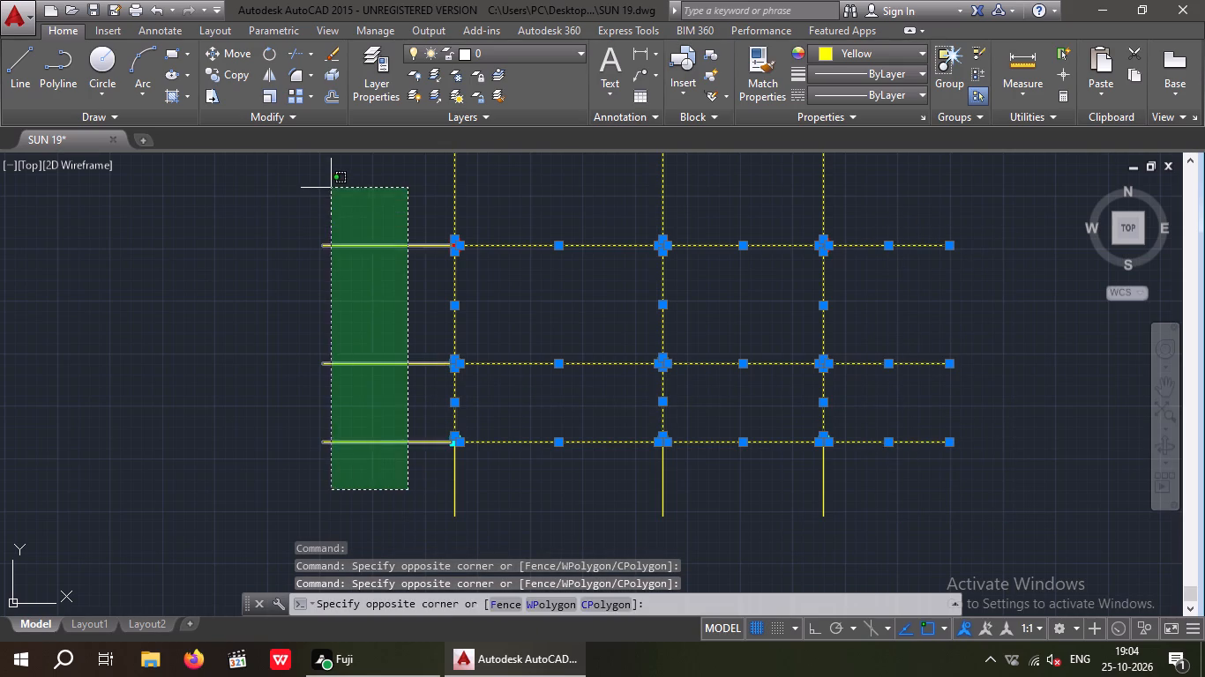
{"action": "left_click", "coordinate": [331, 188]}
{"action": "left_click_drag", "start_coordinate": [849, 488], "coordinate": [727, 508]}
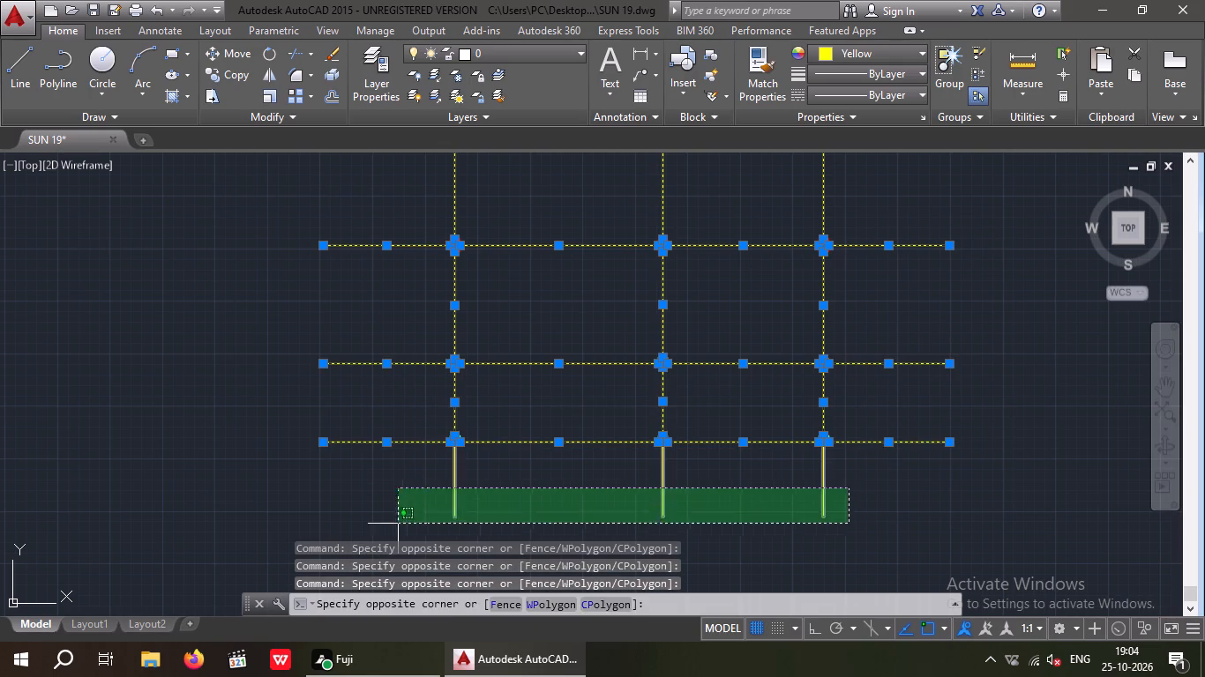
{"action": "left_click", "coordinate": [398, 524]}
{"action": "middle_click_drag", "start_coordinate": [409, 503], "coordinate": [394, 547]}
{"action": "scroll", "coordinate": [347, 365], "scroll_direction": "down", "scroll_amount": 2}
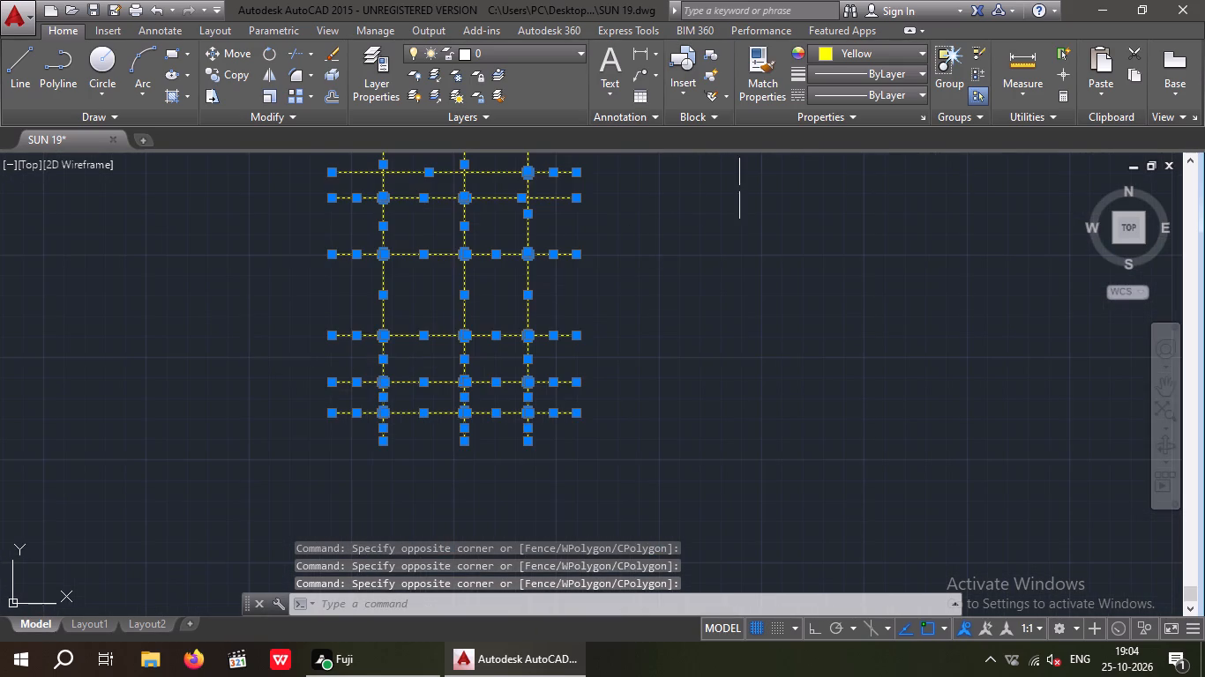
{"action": "left_click", "coordinate": [873, 49]}
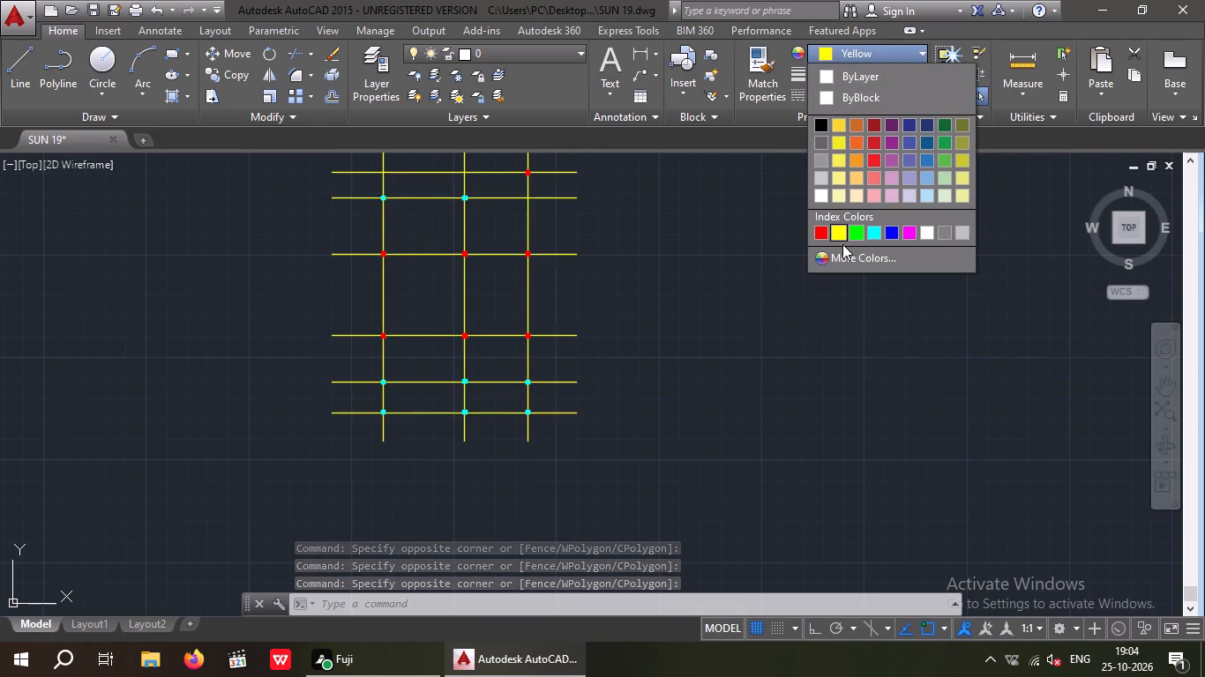
{"action": "left_click", "coordinate": [914, 234]}
{"action": "key", "text": "Escape"}
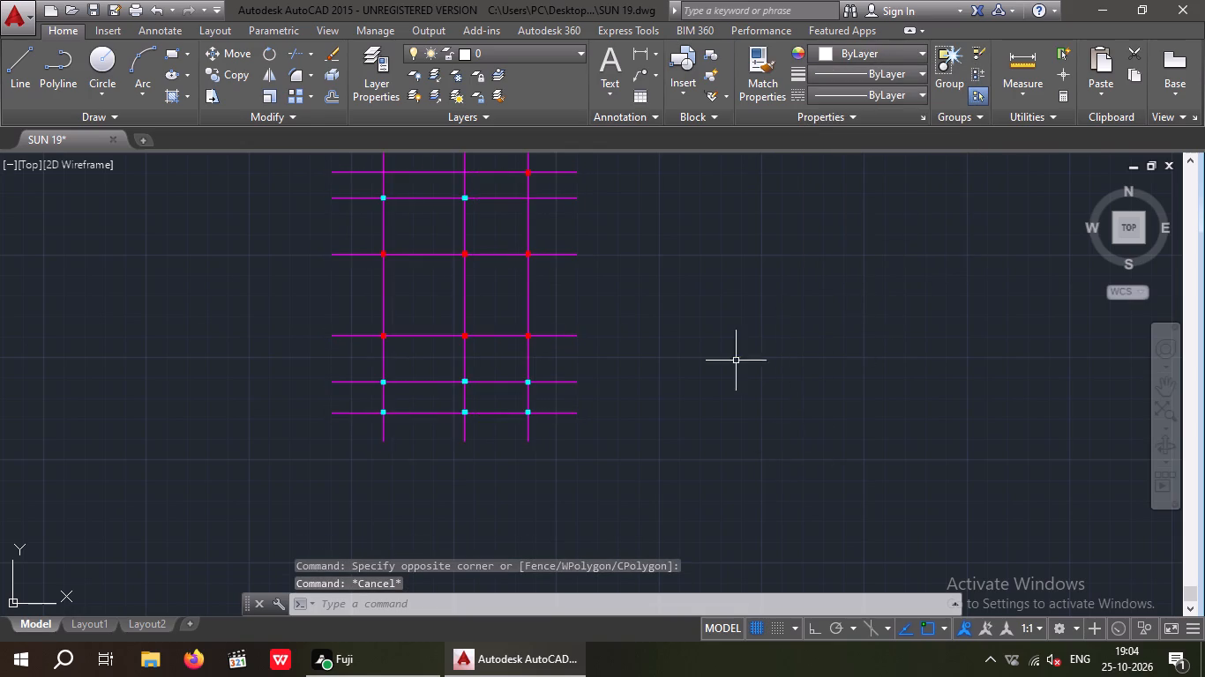
Select the red solid hatch and the outline edges of the red columns, from the northeast column southwards to the southern red row's east column.
{"action": "middle_click_drag", "start_coordinate": [742, 368], "coordinate": [785, 512]}
{"action": "scroll", "coordinate": [594, 377], "scroll_direction": "up", "scroll_amount": 2}
{"action": "scroll", "coordinate": [517, 200], "scroll_direction": "up", "scroll_amount": 3}
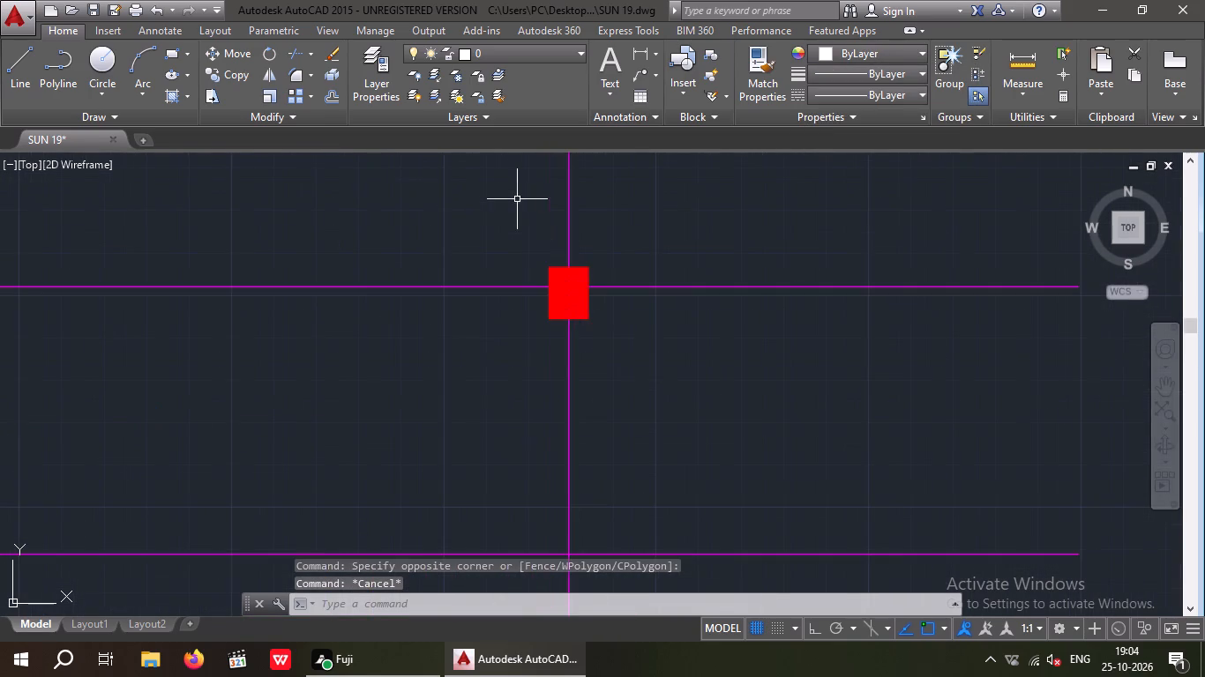
{"action": "left_click", "coordinate": [579, 296]}
{"action": "scroll", "coordinate": [587, 316], "scroll_direction": "up", "scroll_amount": 2}
{"action": "key", "text": "Escape"}
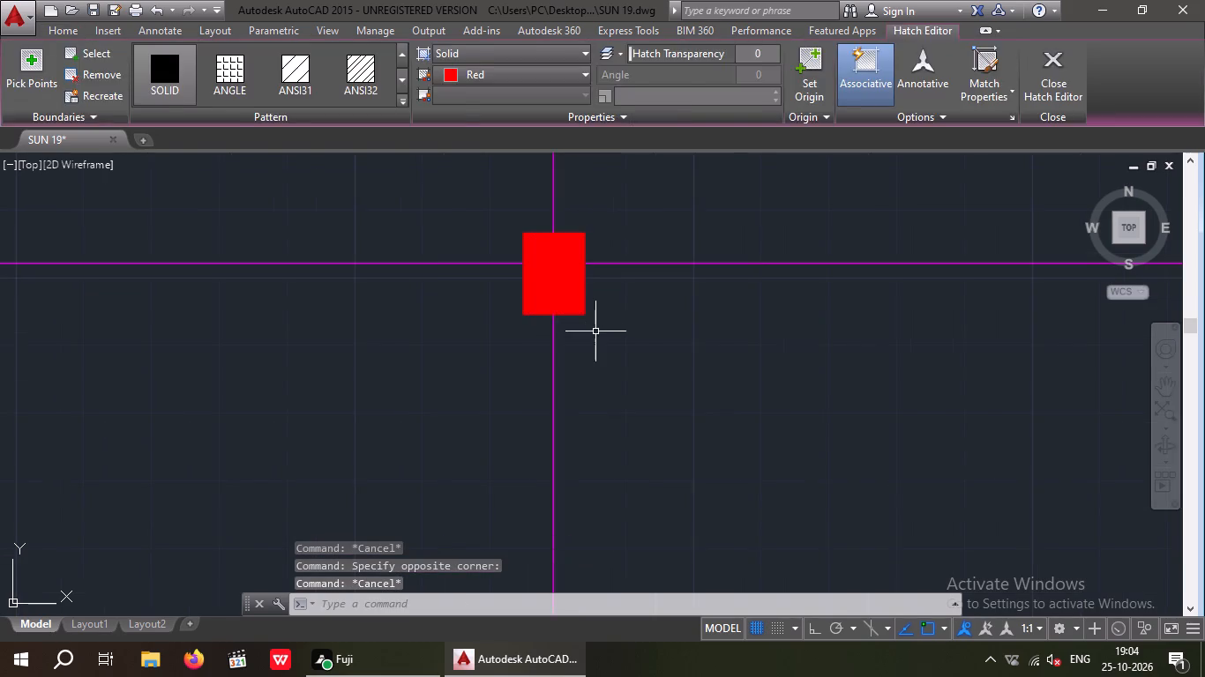
{"action": "scroll", "coordinate": [580, 311], "scroll_direction": "up", "scroll_amount": 1}
{"action": "left_click_drag", "start_coordinate": [611, 339], "coordinate": [580, 316]}
{"action": "left_click", "coordinate": [563, 288]}
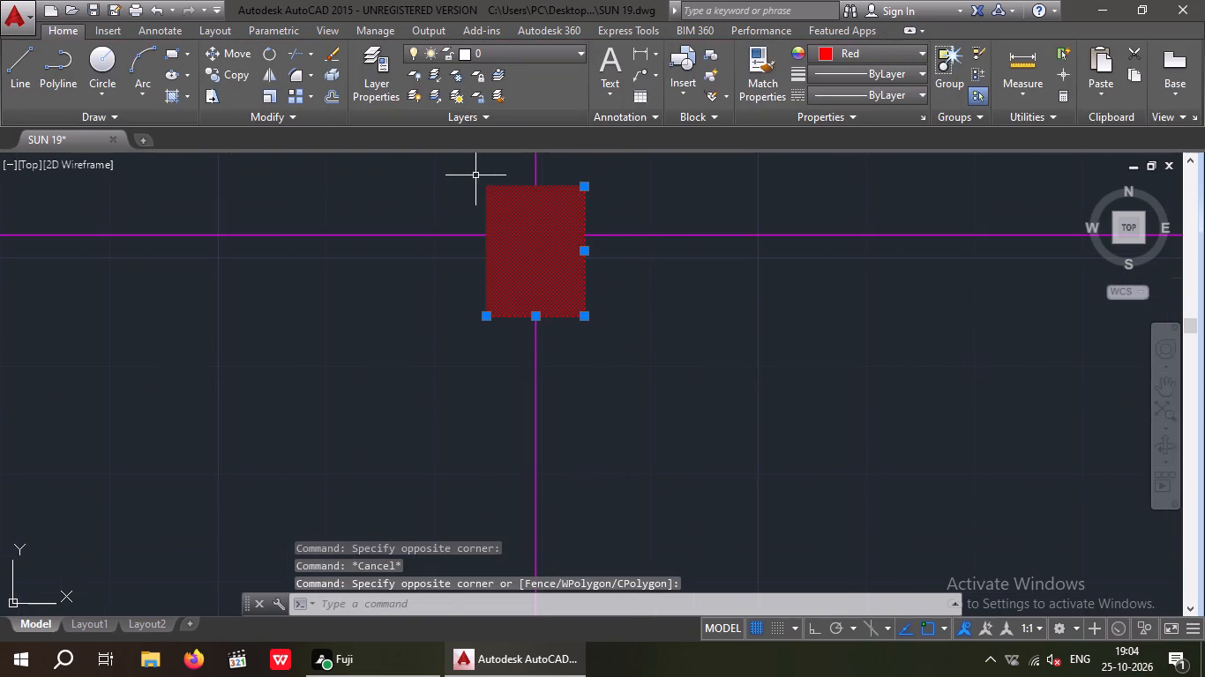
{"action": "left_click_drag", "start_coordinate": [474, 175], "coordinate": [498, 198]}
{"action": "left_click", "coordinate": [509, 207]}
{"action": "middle_click_drag", "start_coordinate": [511, 220], "coordinate": [519, 238]}
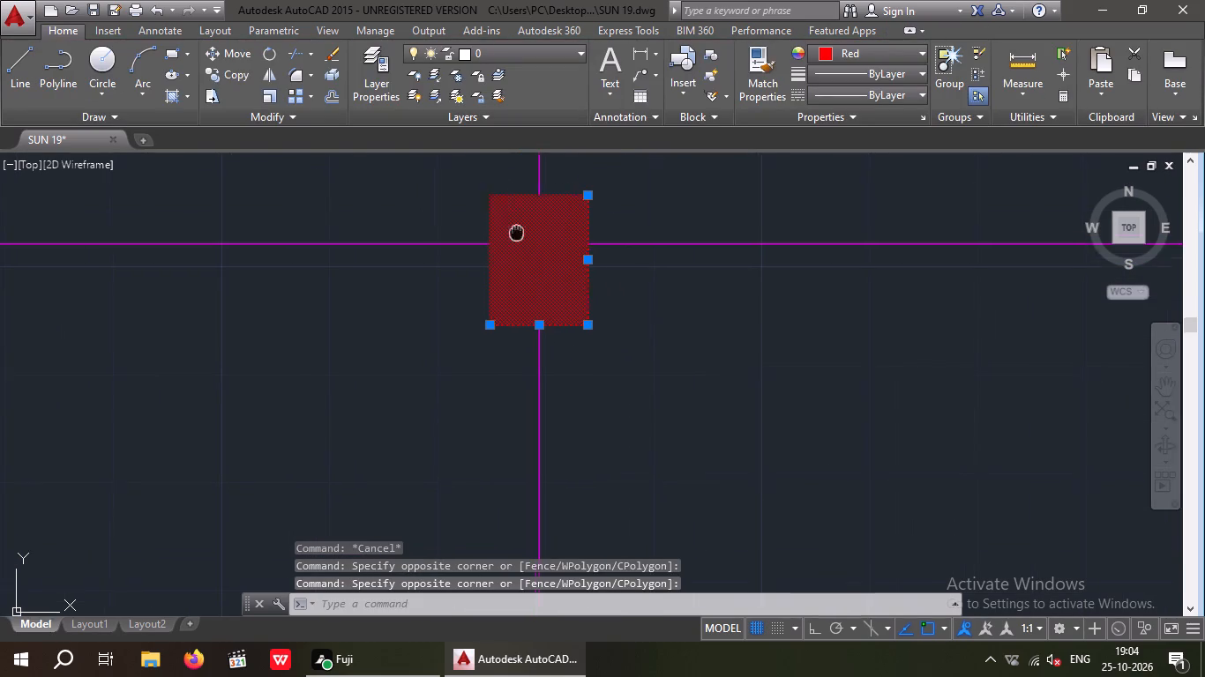
{"action": "middle_click_drag", "start_coordinate": [519, 238], "coordinate": [538, 335]}
{"action": "left_click_drag", "start_coordinate": [540, 264], "coordinate": [518, 324]}
{"action": "left_click", "coordinate": [509, 320]}
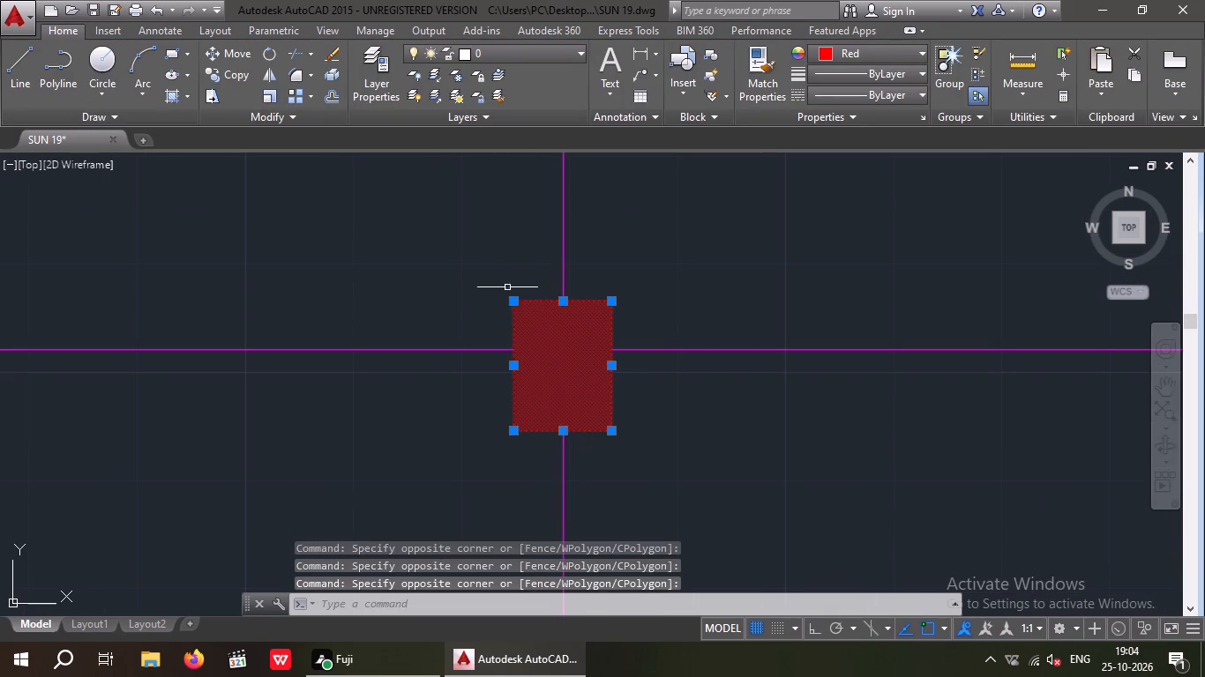
{"action": "left_click", "coordinate": [562, 369]}
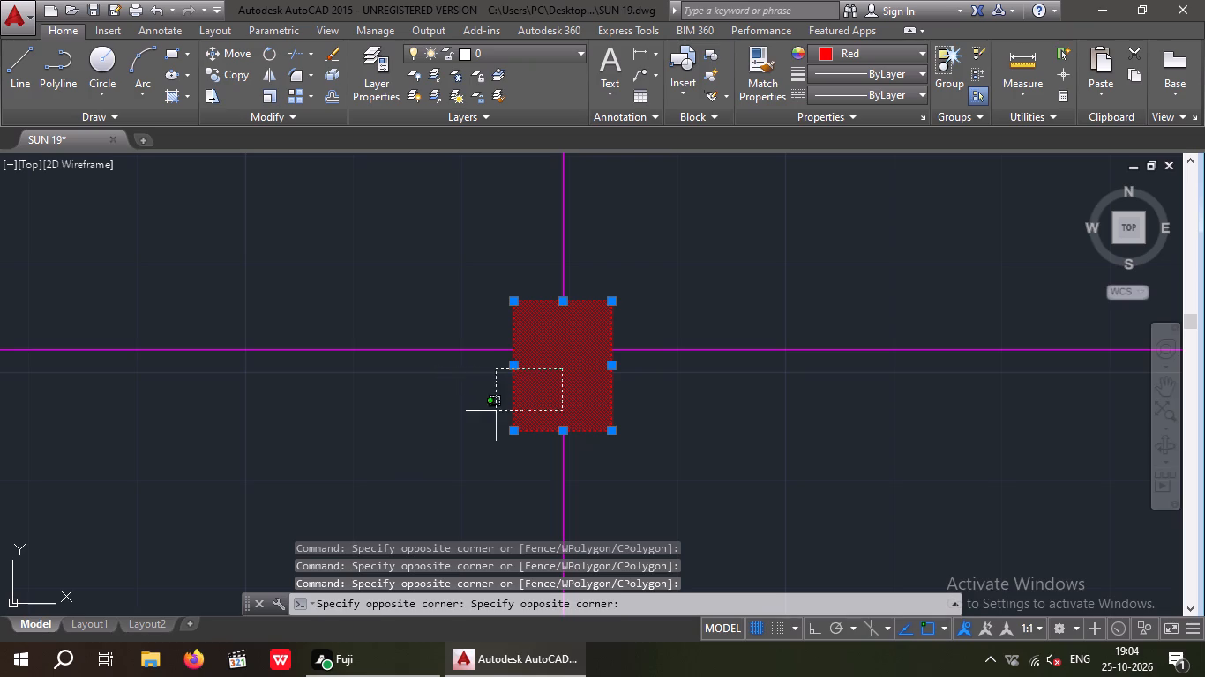
{"action": "left_click", "coordinate": [573, 396]}
{"action": "middle_click_drag", "start_coordinate": [383, 467], "coordinate": [446, 346]}
{"action": "scroll", "coordinate": [467, 335], "scroll_direction": "down", "scroll_amount": 3}
{"action": "middle_click_drag", "start_coordinate": [464, 398], "coordinate": [578, 300]}
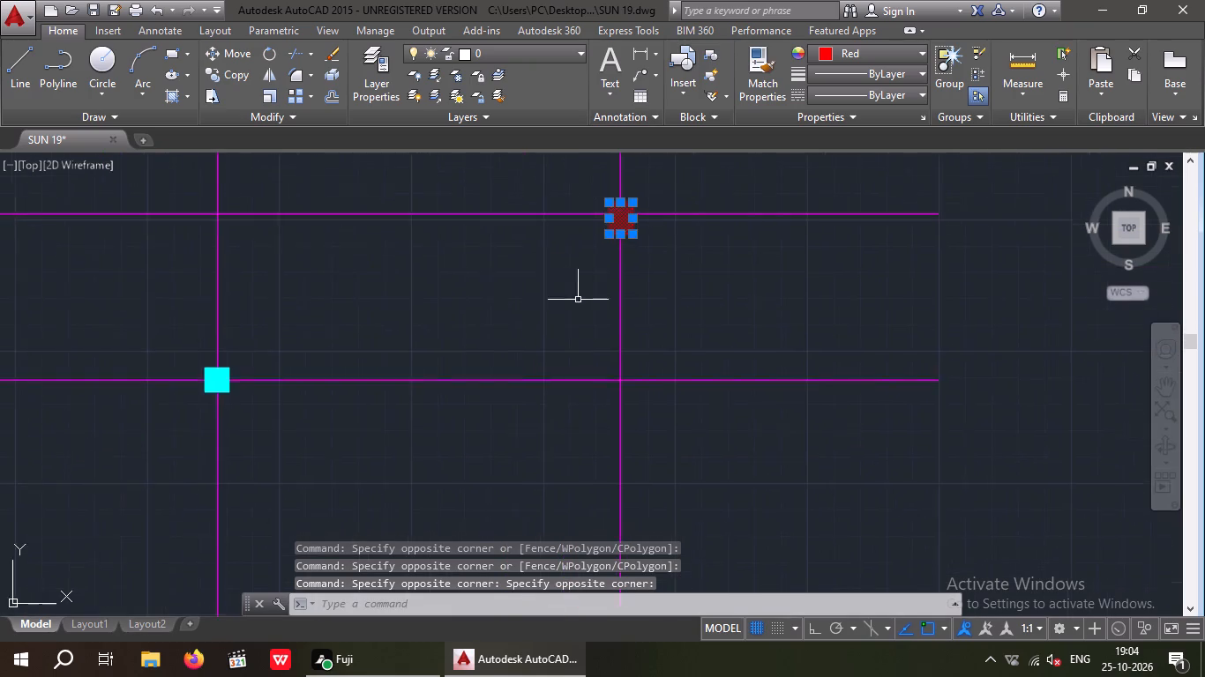
{"action": "scroll", "coordinate": [569, 300], "scroll_direction": "down", "scroll_amount": 3}
{"action": "scroll", "coordinate": [371, 424], "scroll_direction": "up", "scroll_amount": 5}
{"action": "left_click", "coordinate": [340, 365]}
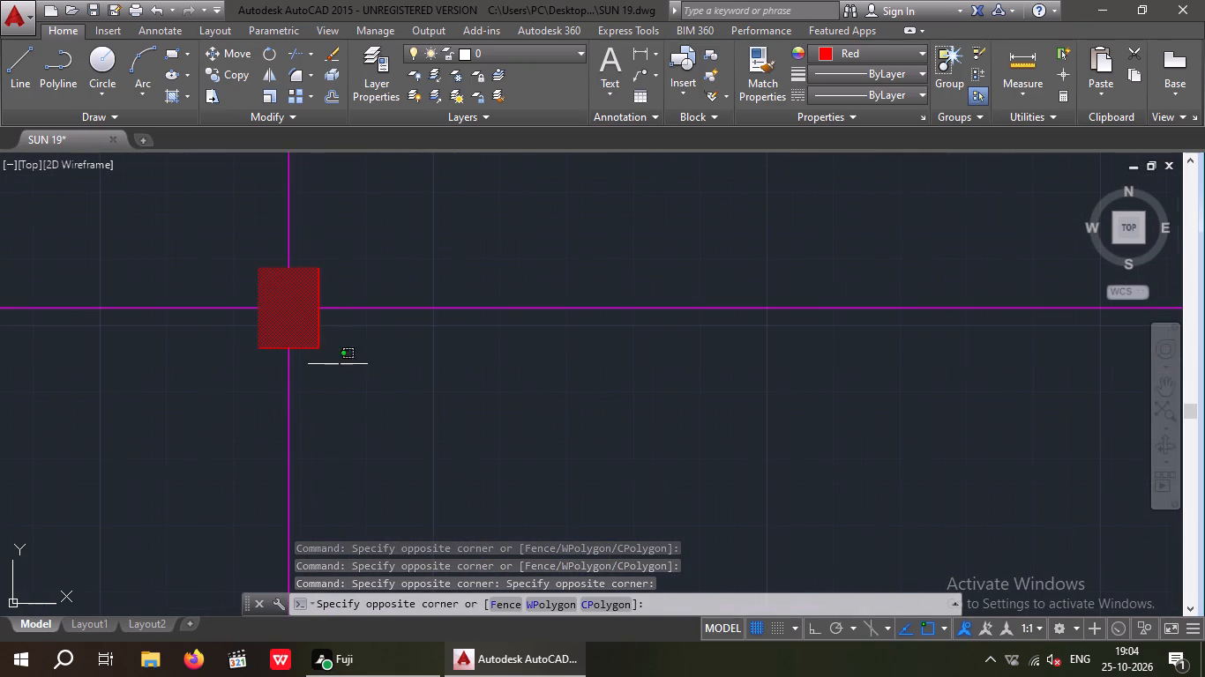
{"action": "left_click", "coordinate": [298, 332]}
{"action": "left_click_drag", "start_coordinate": [240, 253], "coordinate": [252, 266]}
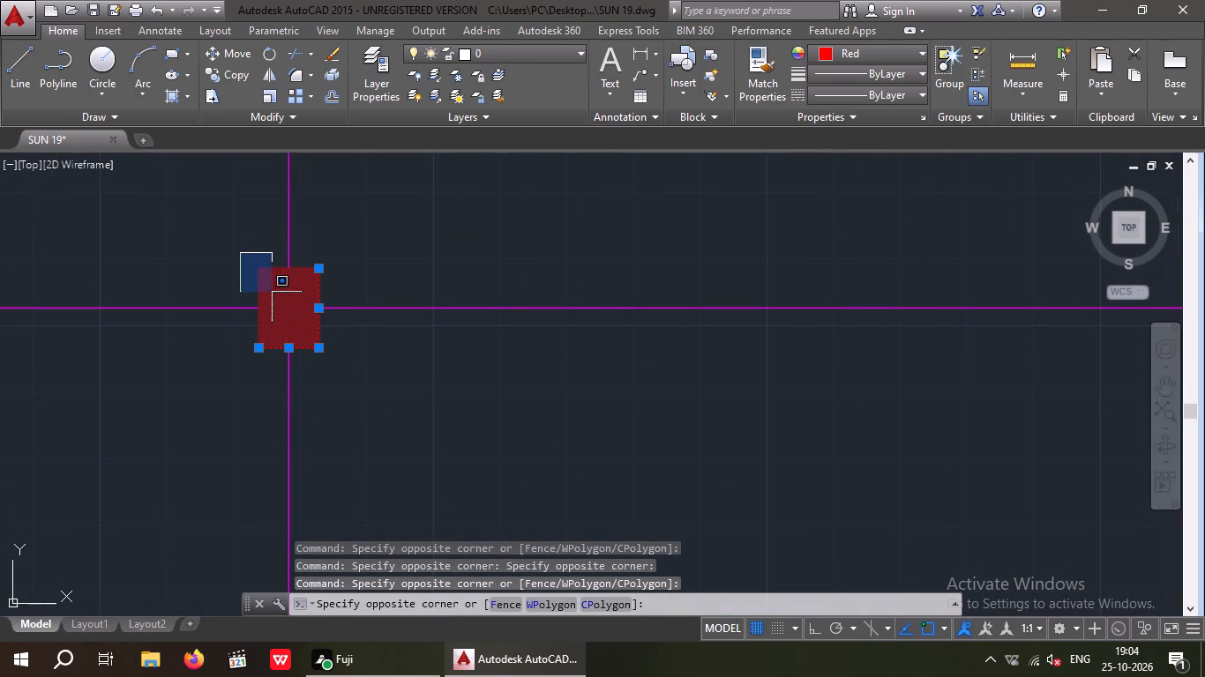
{"action": "left_click", "coordinate": [278, 294]}
{"action": "left_click_drag", "start_coordinate": [275, 253], "coordinate": [261, 286]}
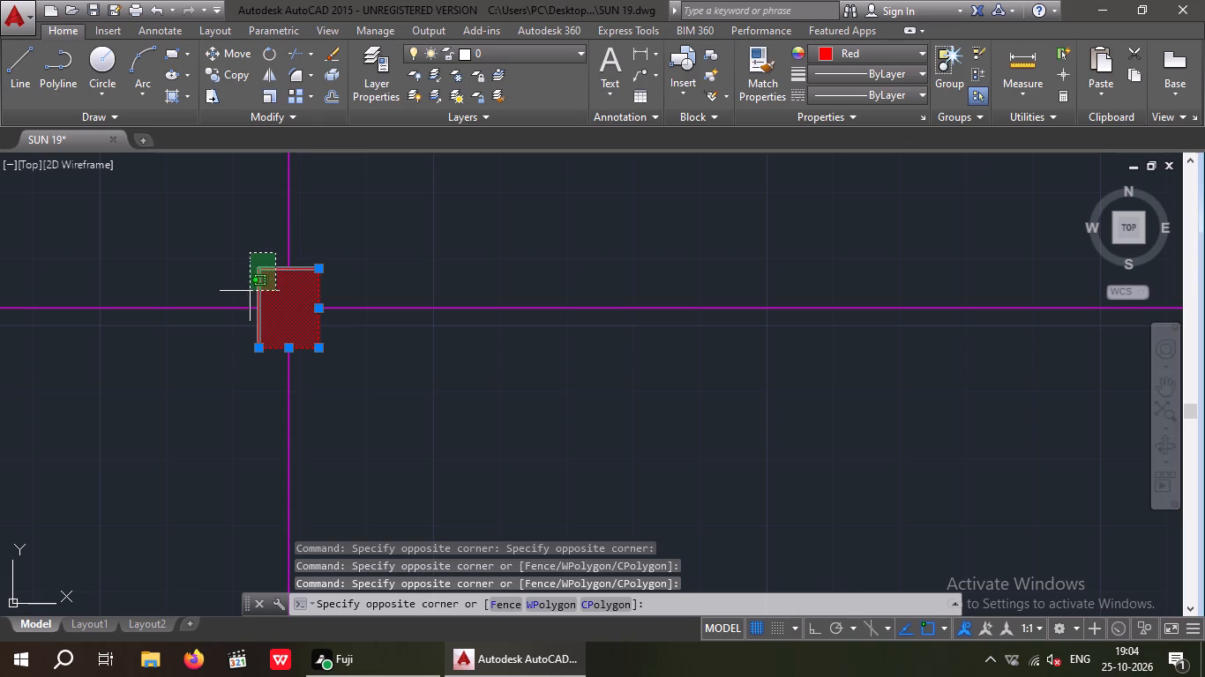
{"action": "left_click", "coordinate": [250, 291]}
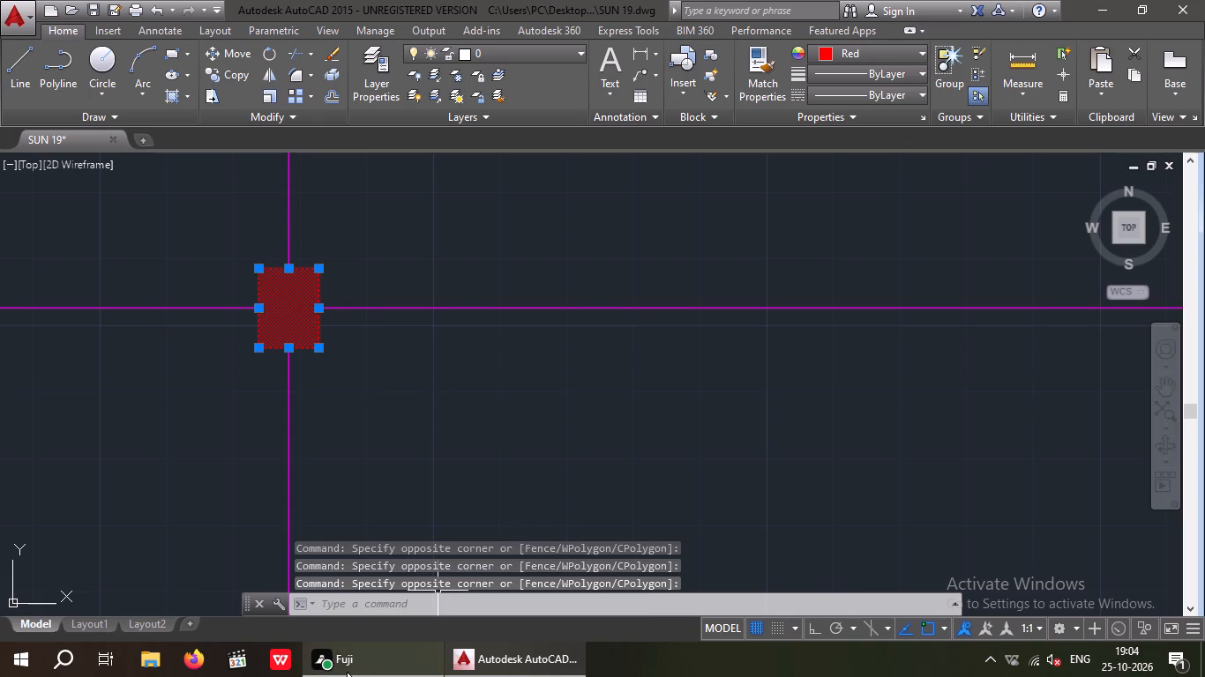
{"action": "scroll", "coordinate": [519, 474], "scroll_direction": "down", "scroll_amount": 3}
{"action": "scroll", "coordinate": [804, 435], "scroll_direction": "up", "scroll_amount": 4}
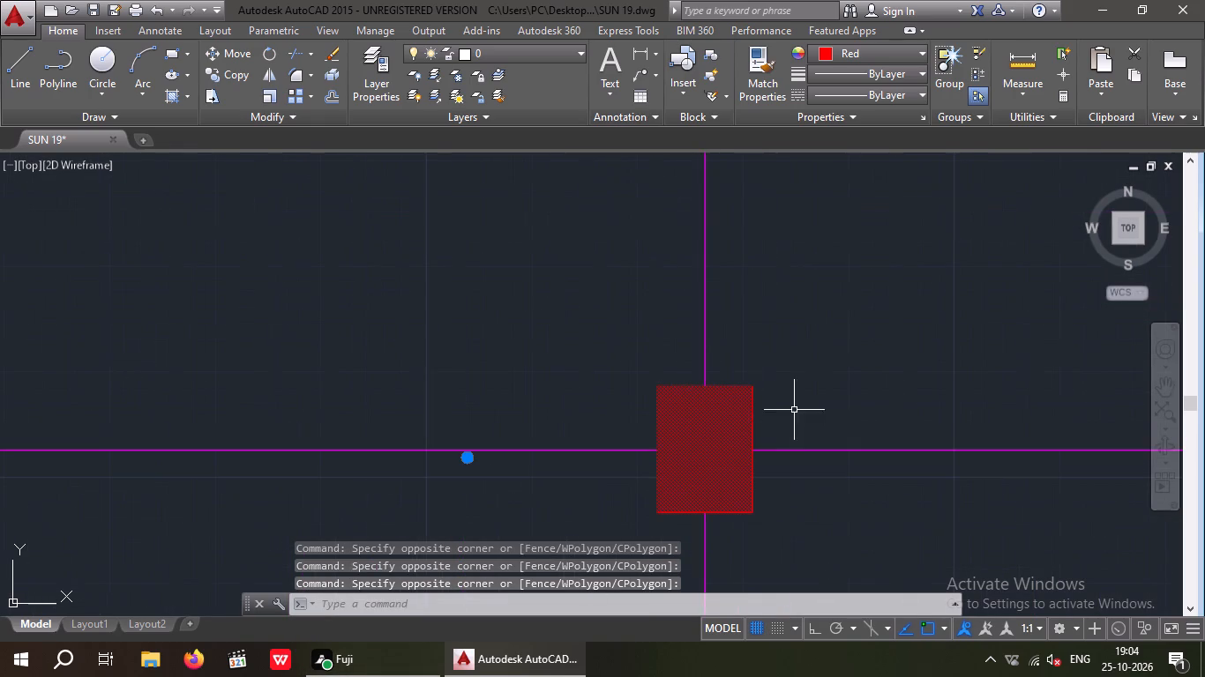
{"action": "left_click_drag", "start_coordinate": [798, 335], "coordinate": [740, 396]}
{"action": "left_click", "coordinate": [736, 401]}
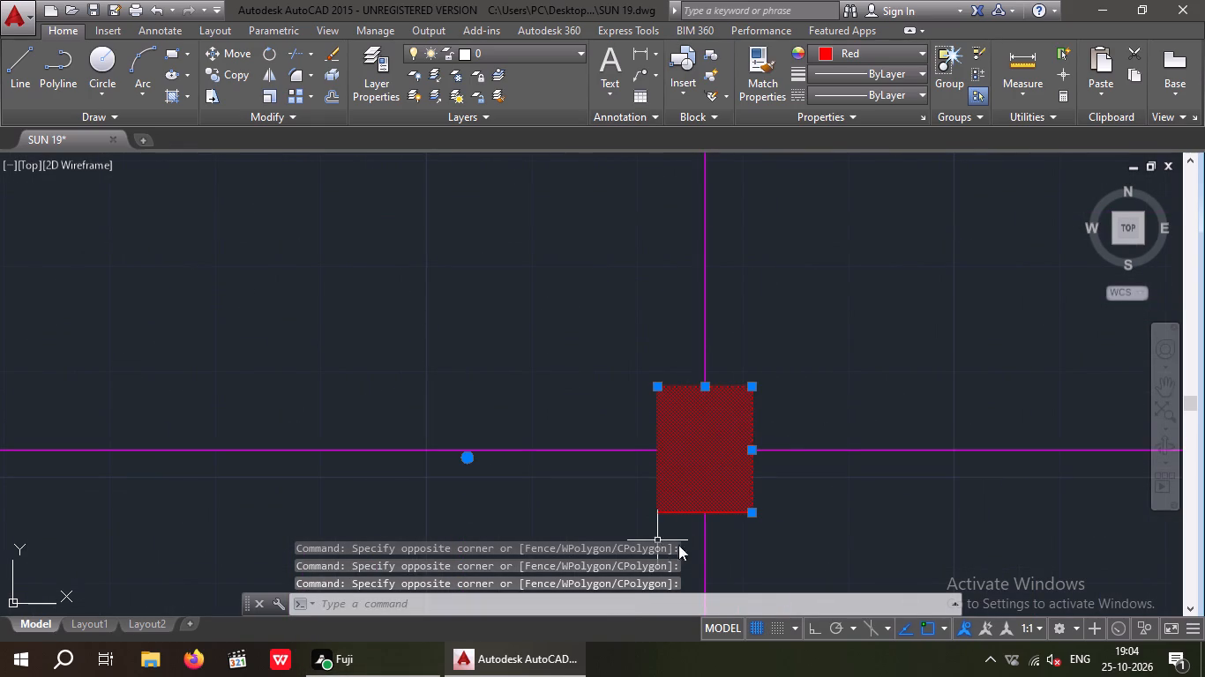
{"action": "left_click_drag", "start_coordinate": [670, 532], "coordinate": [647, 514]}
{"action": "left_click", "coordinate": [628, 484]}
{"action": "scroll", "coordinate": [549, 325], "scroll_direction": "down", "scroll_amount": 4}
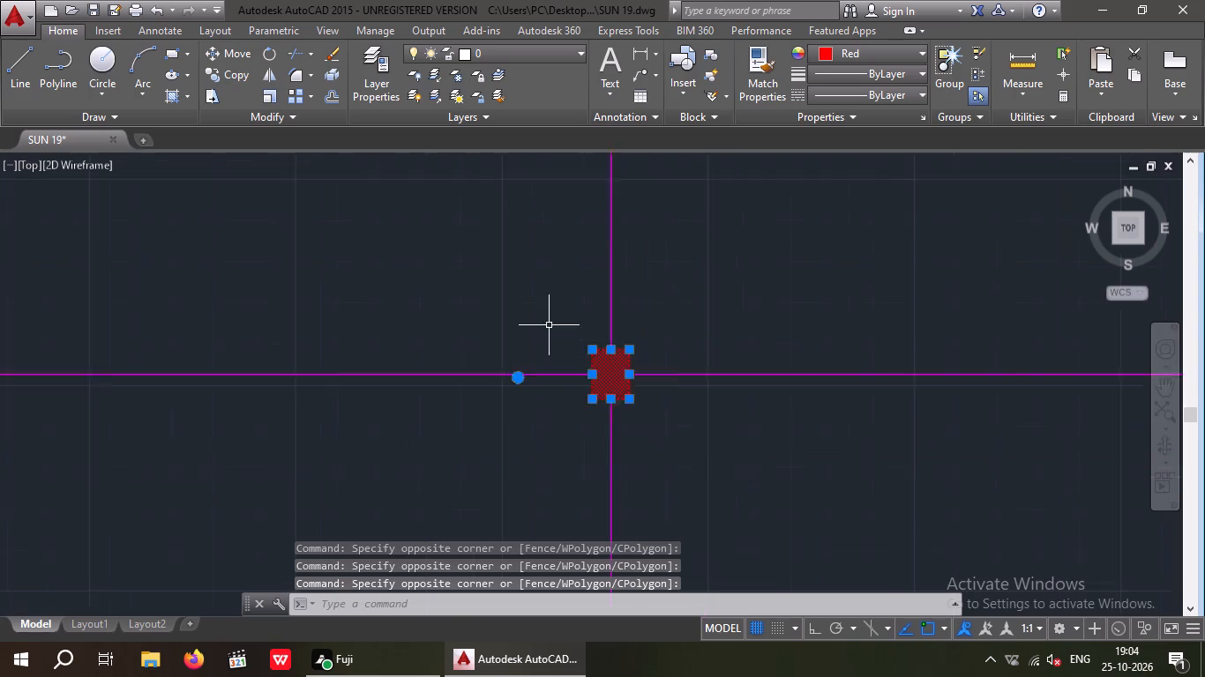
{"action": "scroll", "coordinate": [827, 348], "scroll_direction": "up", "scroll_amount": 3}
{"action": "left_click_drag", "start_coordinate": [864, 422], "coordinate": [853, 406]}
{"action": "left_click", "coordinate": [827, 368]}
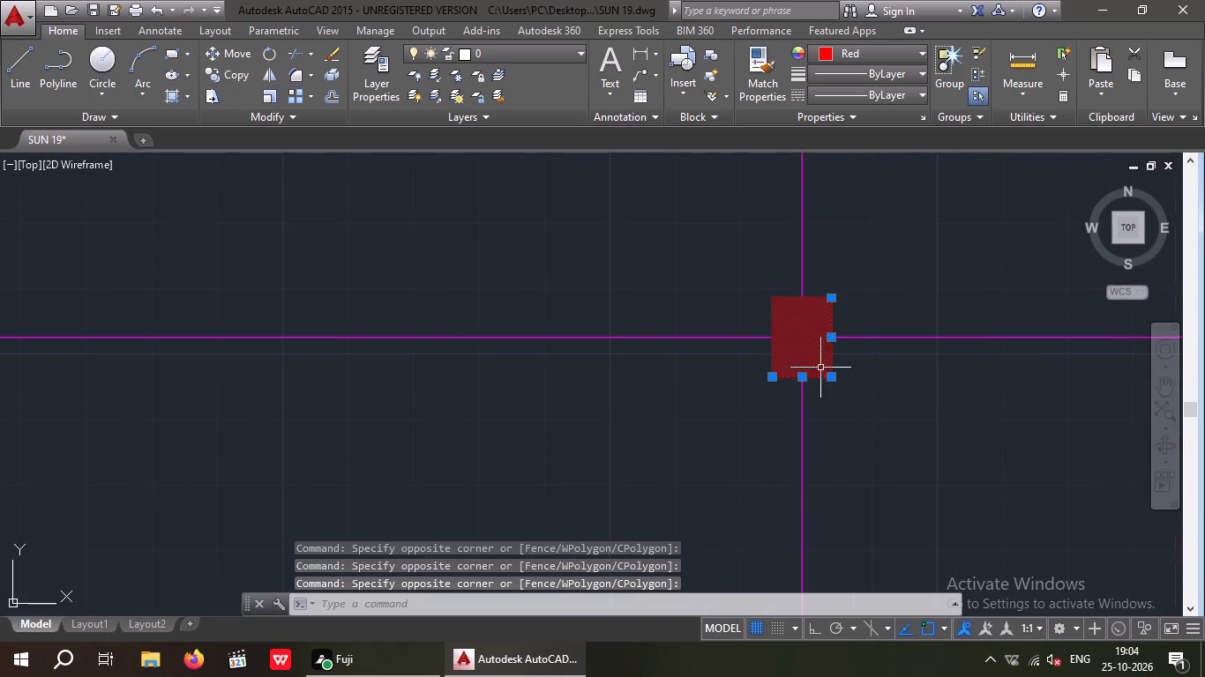
{"action": "left_click_drag", "start_coordinate": [743, 276], "coordinate": [760, 301]}
{"action": "left_click", "coordinate": [782, 315]}
{"action": "left_click_drag", "start_coordinate": [786, 276], "coordinate": [768, 318]}
{"action": "left_click", "coordinate": [767, 320]}
{"action": "scroll", "coordinate": [744, 255], "scroll_direction": "down", "scroll_amount": 3}
{"action": "middle_click_drag", "start_coordinate": [715, 393], "coordinate": [732, 272]}
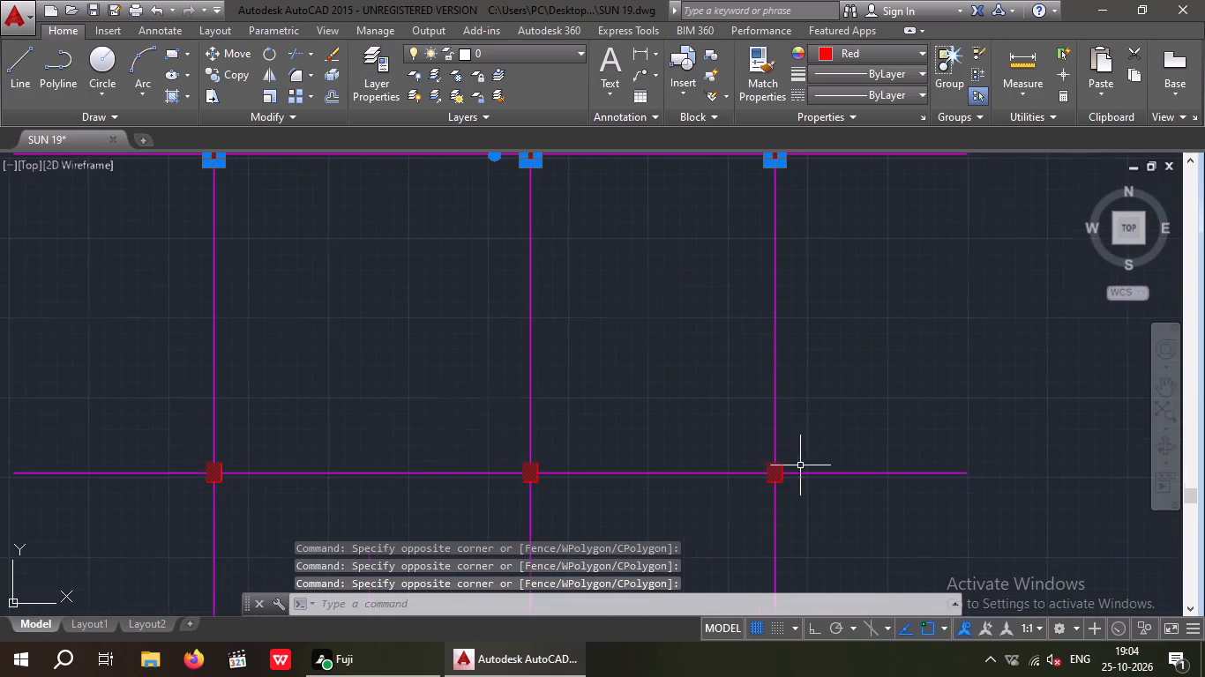
{"action": "scroll", "coordinate": [800, 465], "scroll_direction": "up", "scroll_amount": 2}
{"action": "left_click_drag", "start_coordinate": [786, 434], "coordinate": [739, 472]}
{"action": "left_click", "coordinate": [741, 470]}
{"action": "left_click_drag", "start_coordinate": [722, 532], "coordinate": [706, 513]}
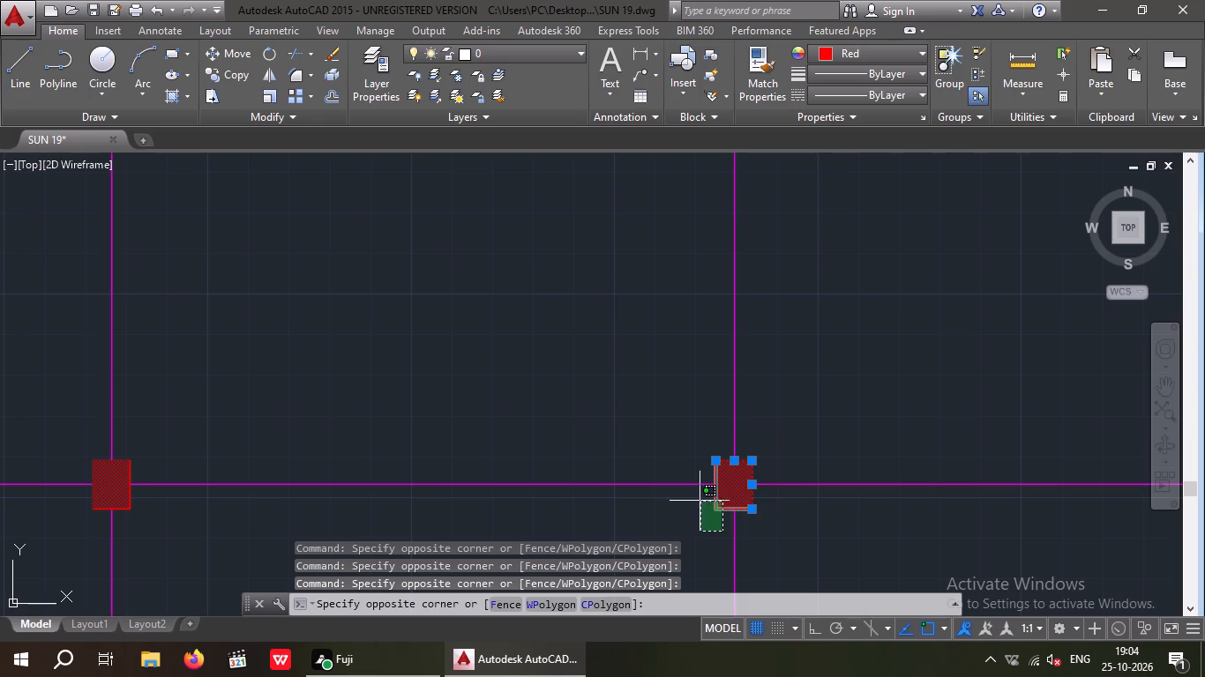
{"action": "left_click_drag", "start_coordinate": [700, 499], "coordinate": [697, 509]}
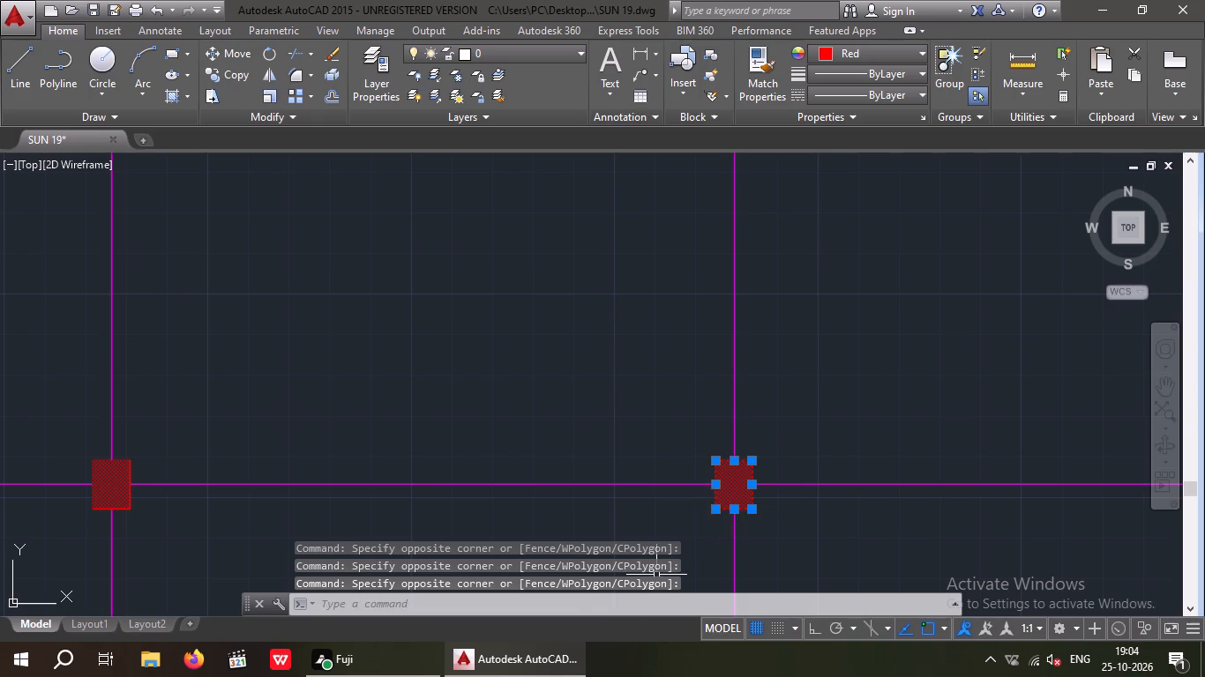
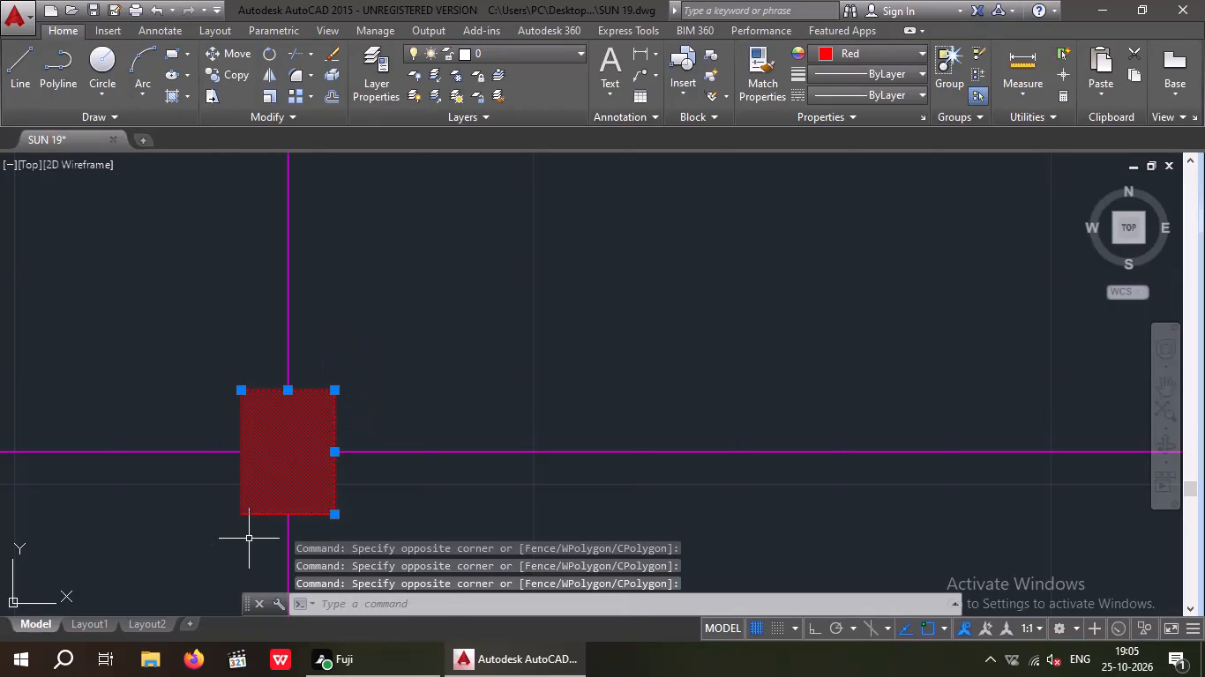
Add the southern red row's middle and west columns to the selection and change all the selected red columns' fills and outlines to green.
{"action": "left_click_drag", "start_coordinate": [249, 539], "coordinate": [237, 532]}
{"action": "left_click", "coordinate": [220, 500]}
{"action": "scroll", "coordinate": [206, 517], "scroll_direction": "down", "scroll_amount": 1}
{"action": "middle_click_drag", "start_coordinate": [205, 520], "coordinate": [466, 444]}
{"action": "scroll", "coordinate": [404, 465], "scroll_direction": "down", "scroll_amount": 2}
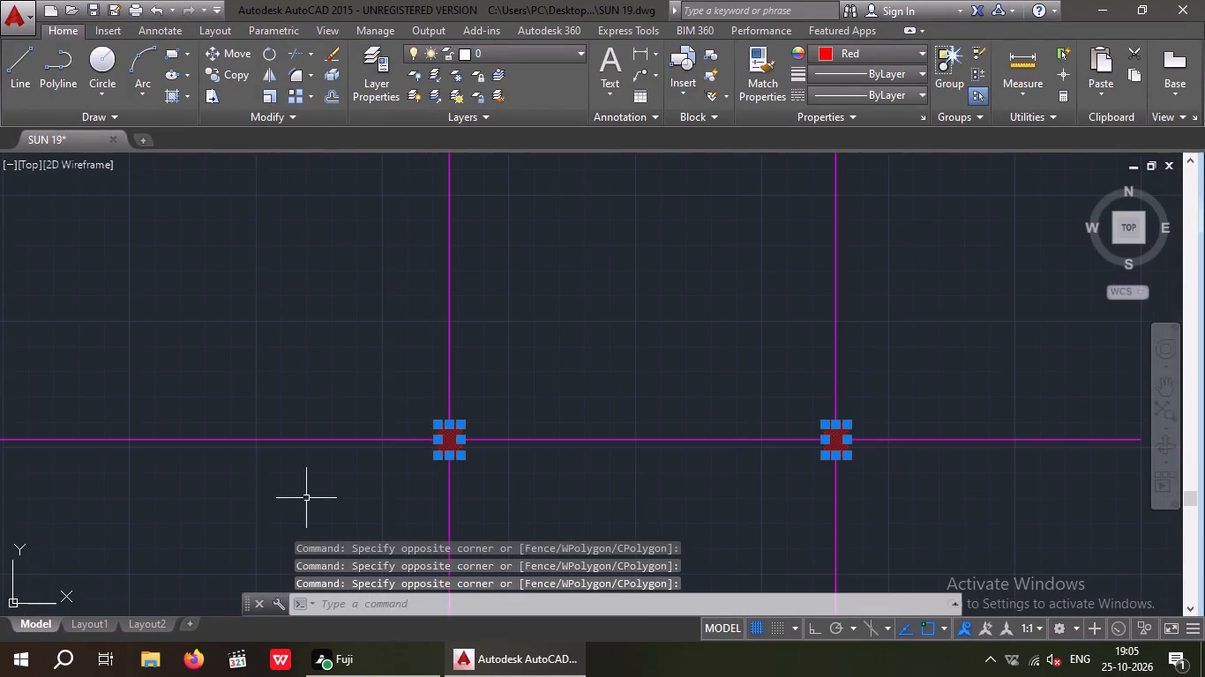
{"action": "middle_click_drag", "start_coordinate": [311, 504], "coordinate": [595, 450]}
{"action": "scroll", "coordinate": [230, 354], "scroll_direction": "up", "scroll_amount": 3}
{"action": "left_click_drag", "start_coordinate": [318, 373], "coordinate": [308, 387]}
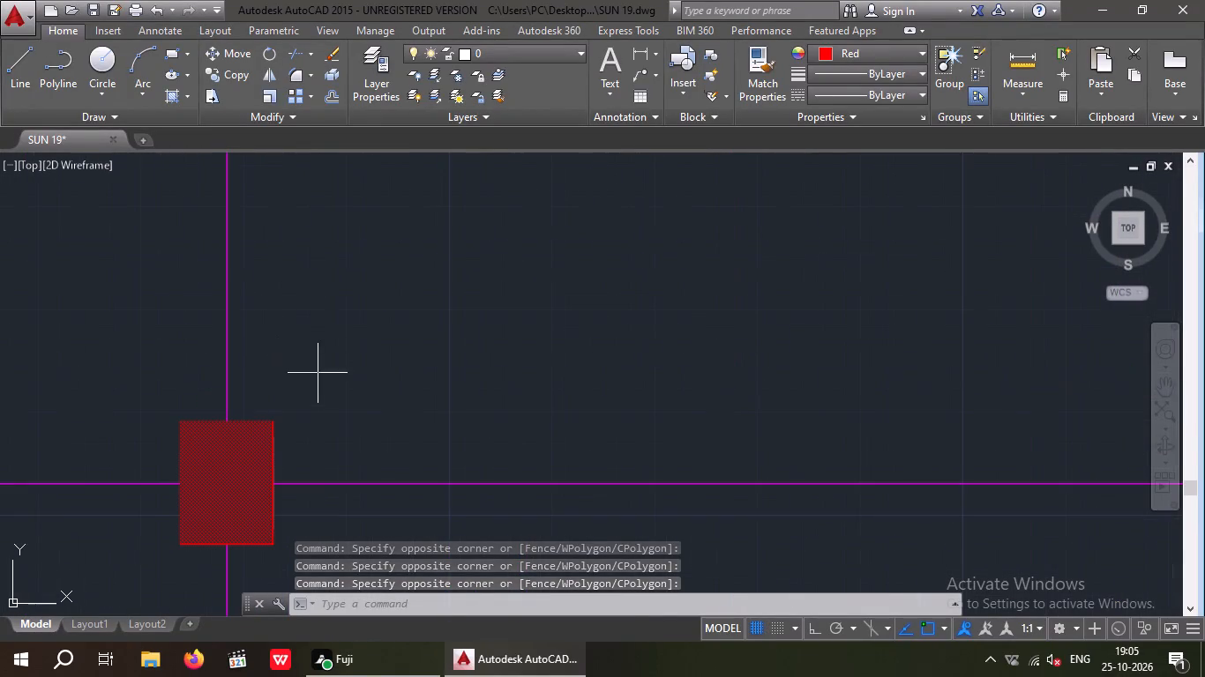
{"action": "left_click_drag", "start_coordinate": [308, 387], "coordinate": [275, 425]}
{"action": "left_click", "coordinate": [264, 433]}
{"action": "middle_click_drag", "start_coordinate": [166, 555], "coordinate": [290, 454]}
{"action": "scroll", "coordinate": [299, 443], "scroll_direction": "up", "scroll_amount": 1}
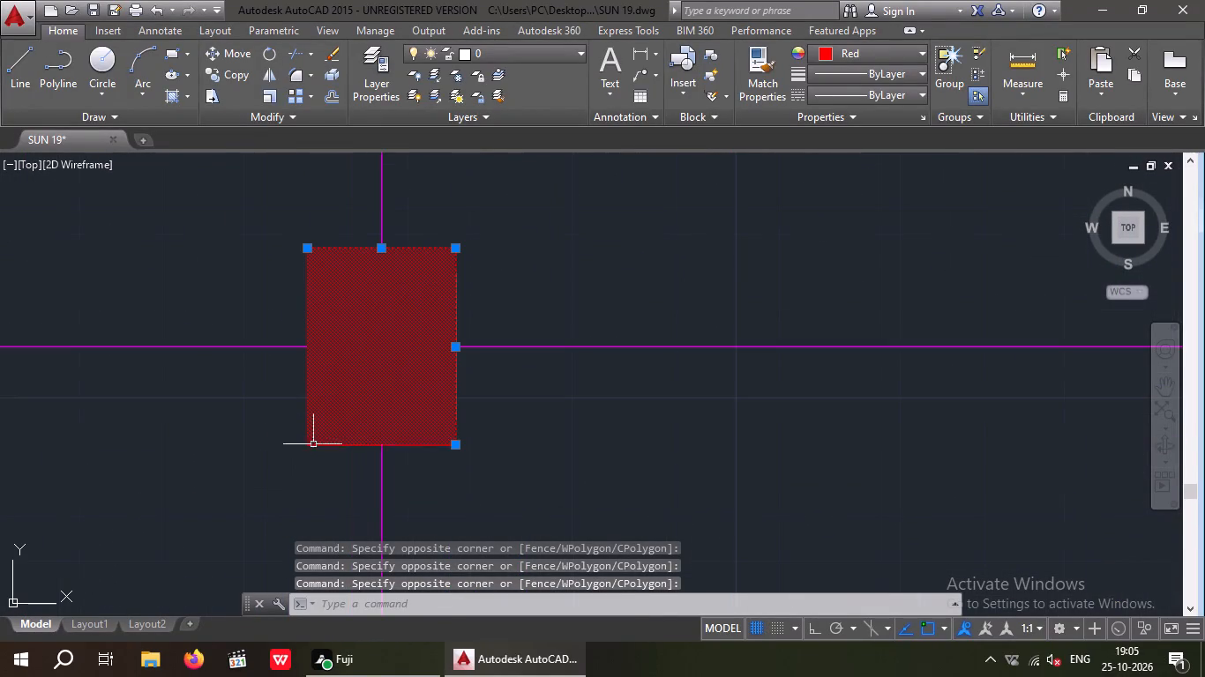
{"action": "left_click_drag", "start_coordinate": [326, 465], "coordinate": [295, 443]}
{"action": "left_click", "coordinate": [282, 423]}
{"action": "scroll", "coordinate": [291, 410], "scroll_direction": "down", "scroll_amount": 4}
{"action": "middle_click_drag", "start_coordinate": [416, 468], "coordinate": [416, 392]}
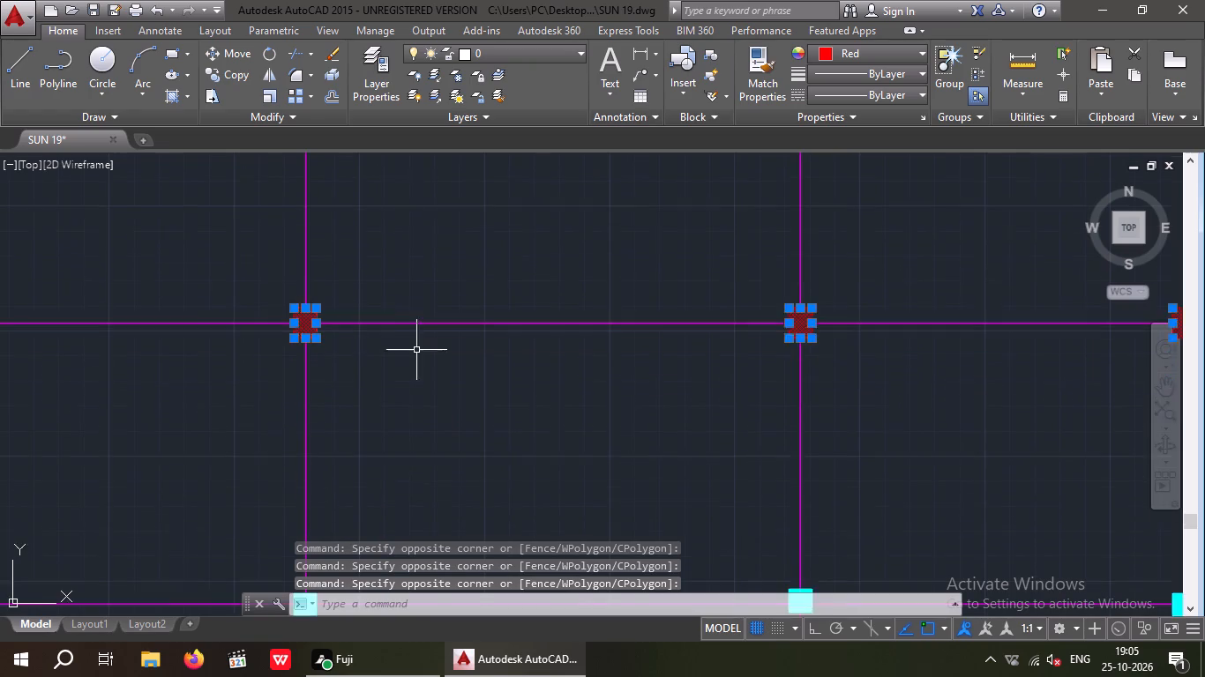
{"action": "scroll", "coordinate": [423, 356], "scroll_direction": "down", "scroll_amount": 3}
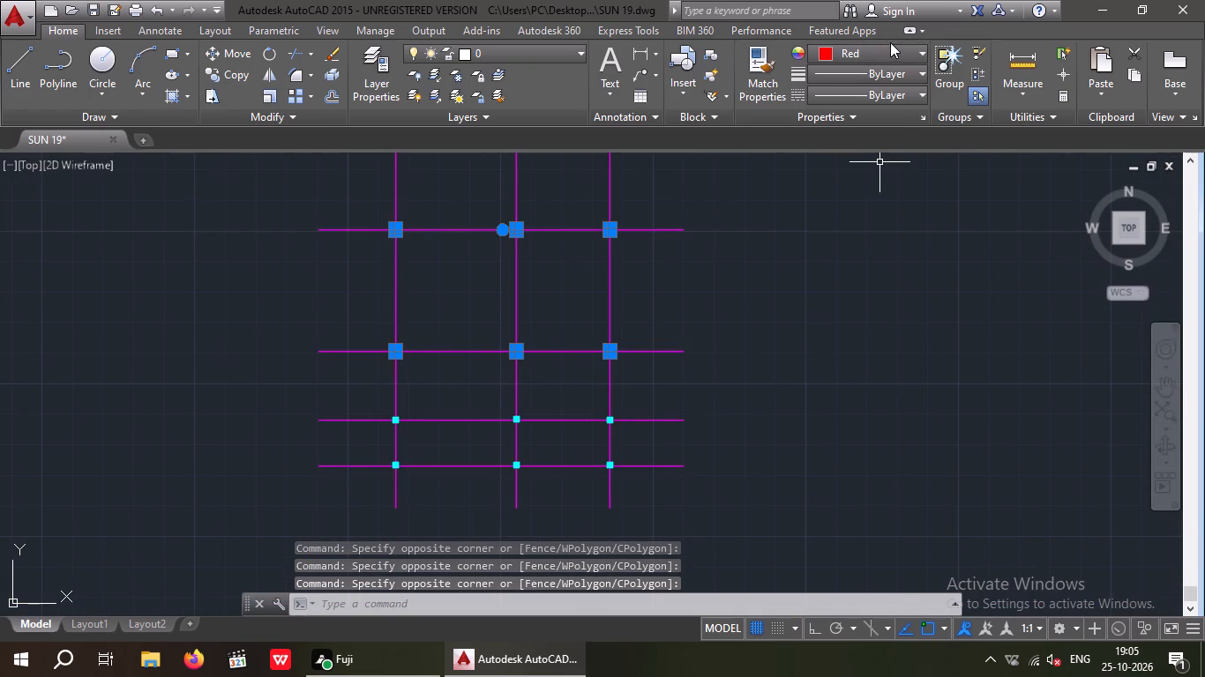
{"action": "left_click", "coordinate": [885, 44]}
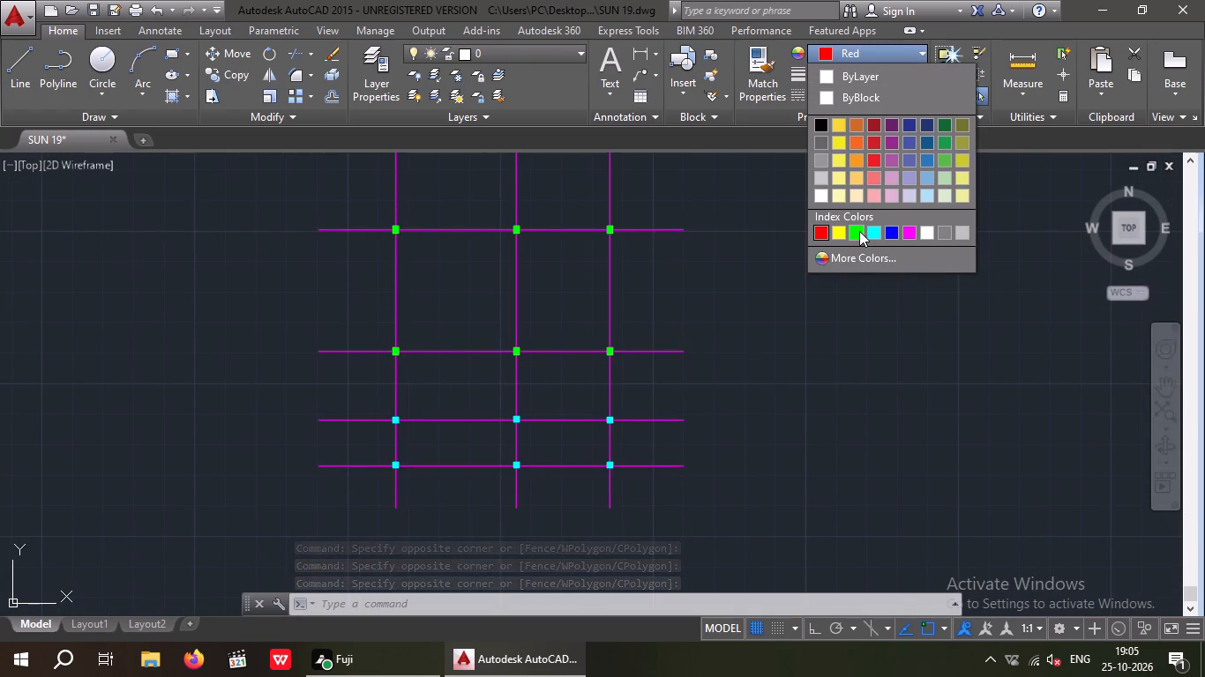
{"action": "left_click", "coordinate": [857, 229]}
{"action": "middle_click_drag", "start_coordinate": [829, 304], "coordinate": [816, 343]}
{"action": "key", "text": "Escape"}
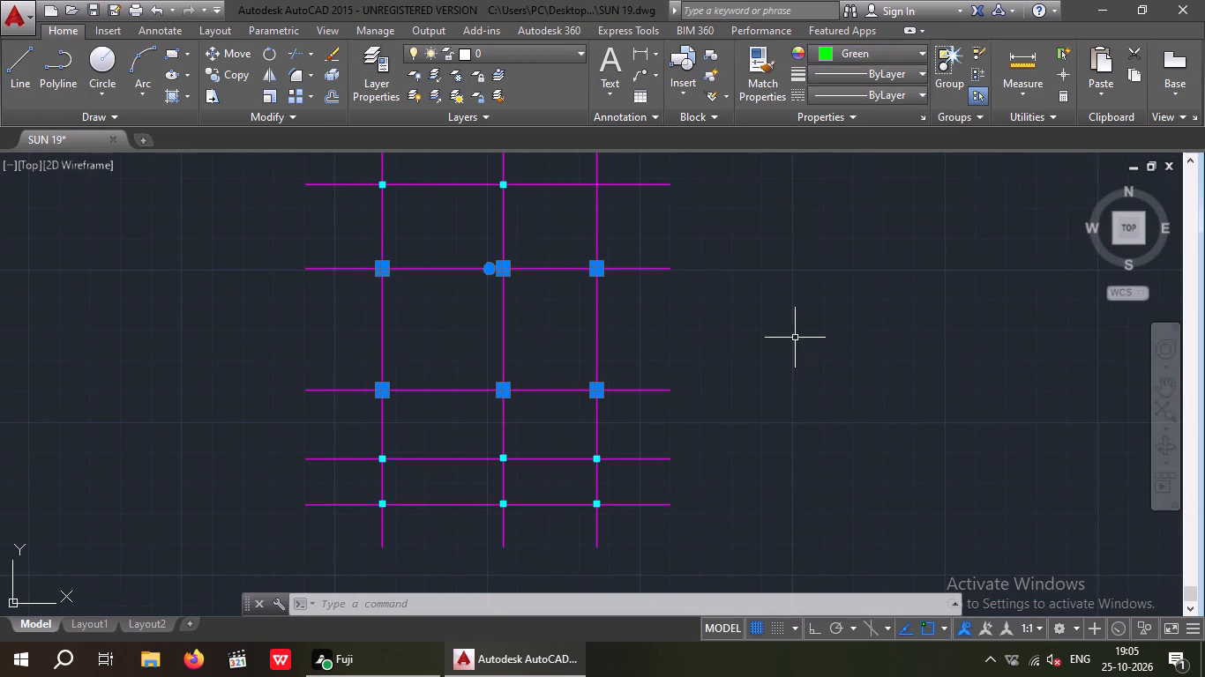
{"action": "middle_click_drag", "start_coordinate": [775, 370], "coordinate": [767, 417]}
{"action": "middle_click_drag", "start_coordinate": [804, 342], "coordinate": [792, 362]}
{"action": "middle_click_drag", "start_coordinate": [755, 347], "coordinate": [777, 338]}
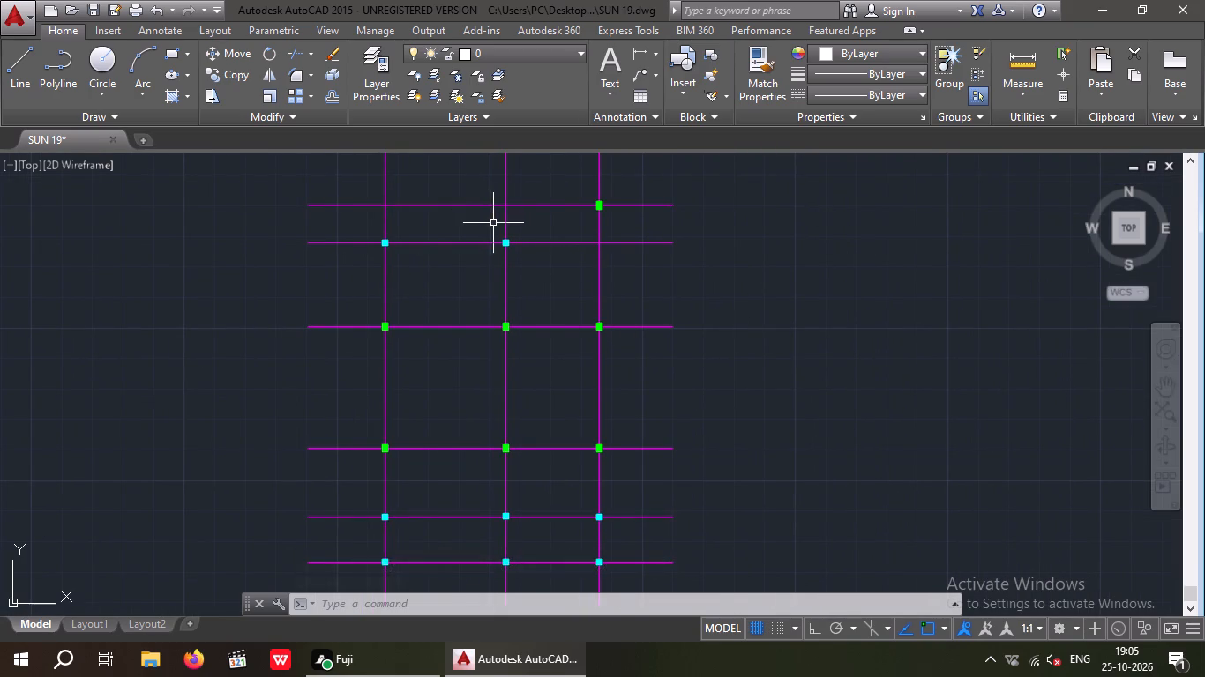
{"action": "key", "text": "Escape"}
Select the solid fills and outline edges of the two northern cyan columns, on the middle and west centre lines.
{"action": "scroll", "coordinate": [505, 236], "scroll_direction": "up", "scroll_amount": 5}
{"action": "left_click_drag", "start_coordinate": [534, 225], "coordinate": [502, 265]}
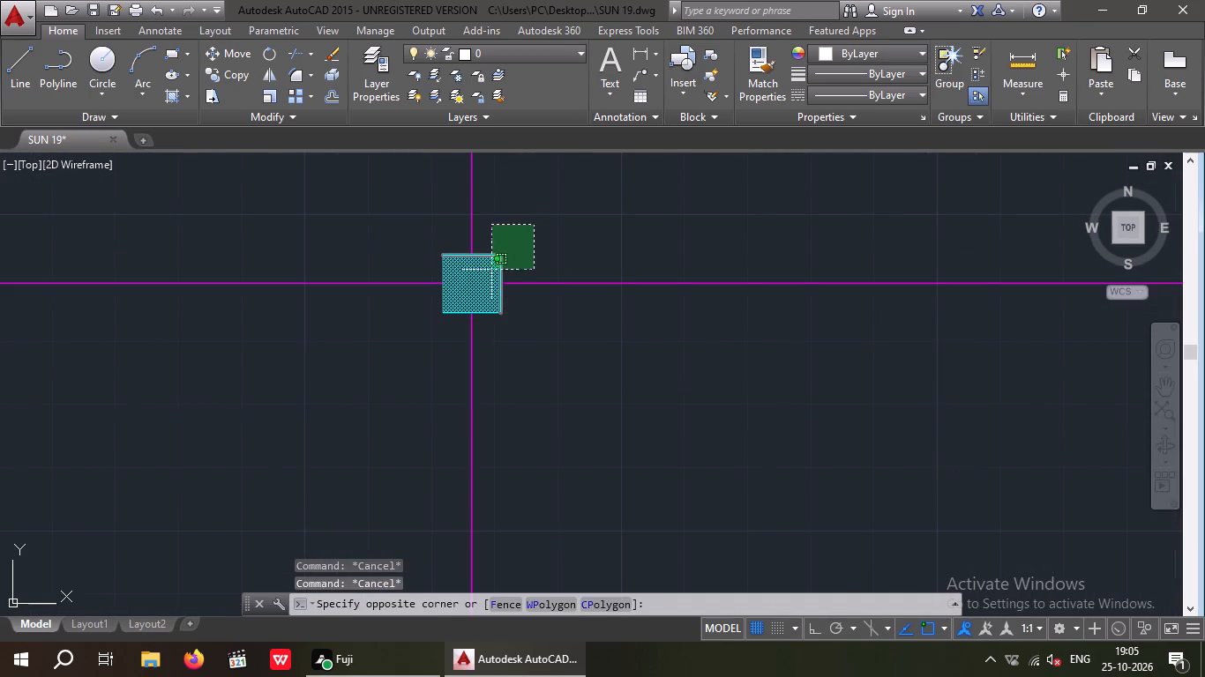
{"action": "left_click", "coordinate": [491, 270]}
{"action": "scroll", "coordinate": [457, 309], "scroll_direction": "up", "scroll_amount": 3}
{"action": "left_click_drag", "start_coordinate": [431, 351], "coordinate": [393, 333]}
{"action": "left_click", "coordinate": [377, 308]}
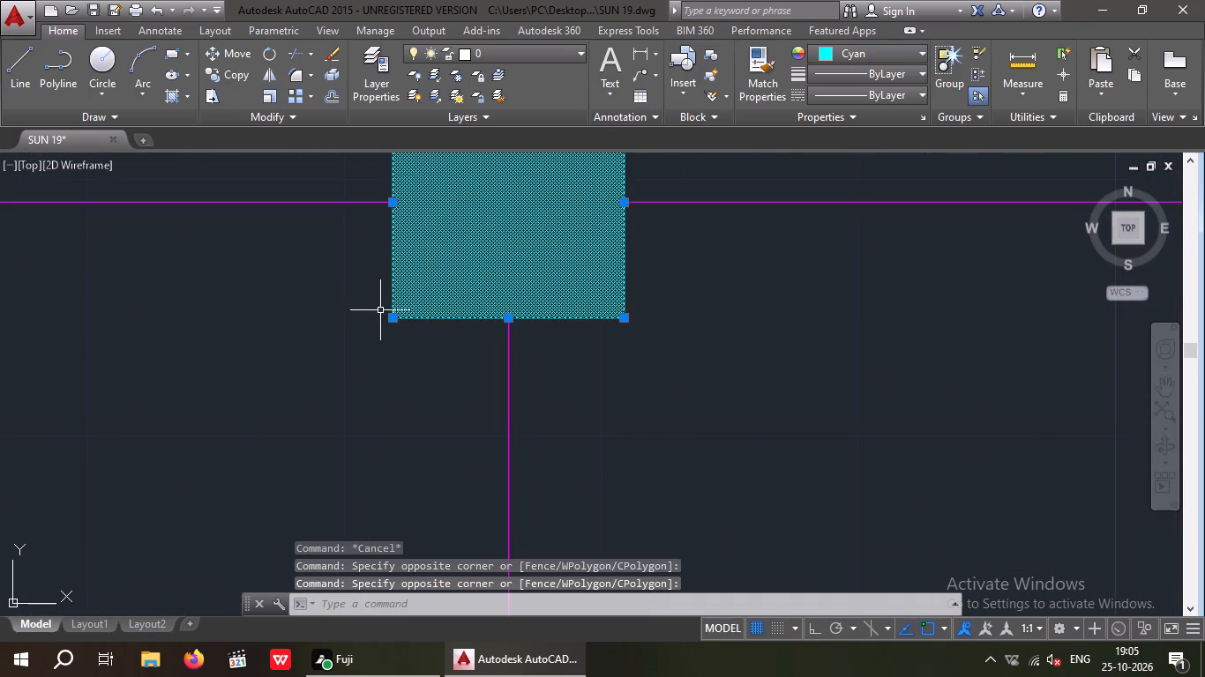
{"action": "scroll", "coordinate": [411, 349], "scroll_direction": "down", "scroll_amount": 1}
{"action": "middle_click_drag", "start_coordinate": [419, 353], "coordinate": [438, 356]}
{"action": "scroll", "coordinate": [407, 365], "scroll_direction": "down", "scroll_amount": 2}
{"action": "middle_click_drag", "start_coordinate": [265, 368], "coordinate": [600, 331]}
{"action": "scroll", "coordinate": [484, 320], "scroll_direction": "down", "scroll_amount": 2}
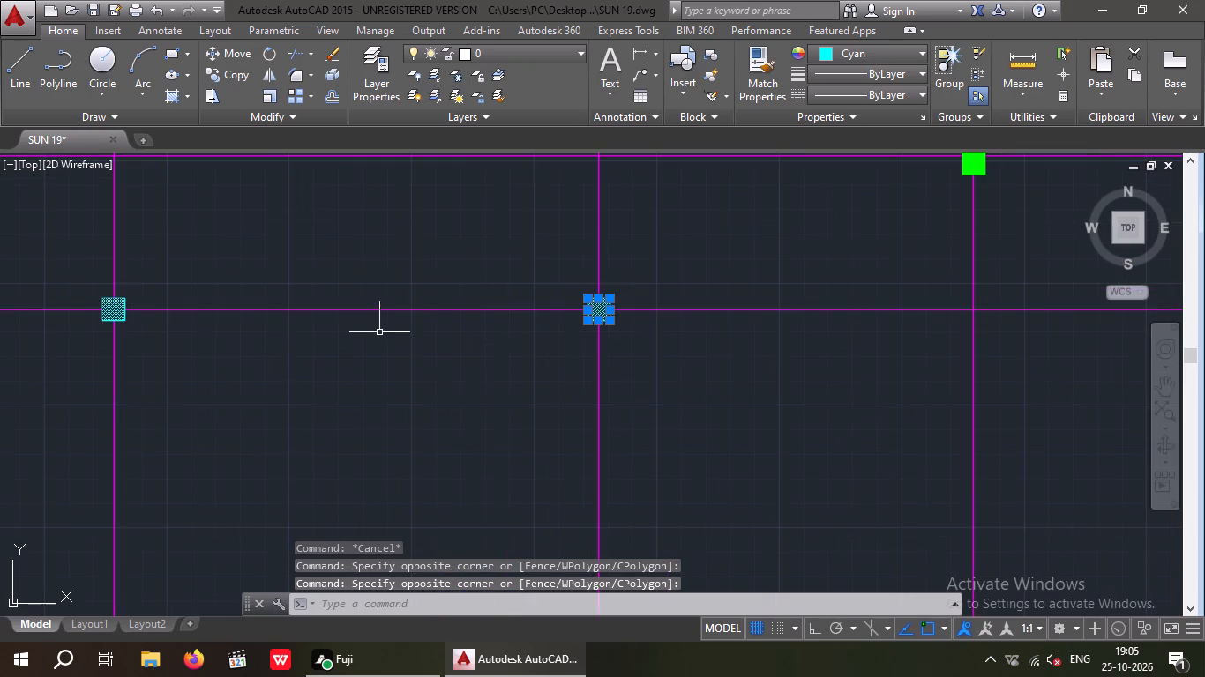
{"action": "scroll", "coordinate": [110, 295], "scroll_direction": "up", "scroll_amount": 3}
{"action": "left_click_drag", "start_coordinate": [176, 281], "coordinate": [158, 323]}
{"action": "left_click", "coordinate": [158, 323]}
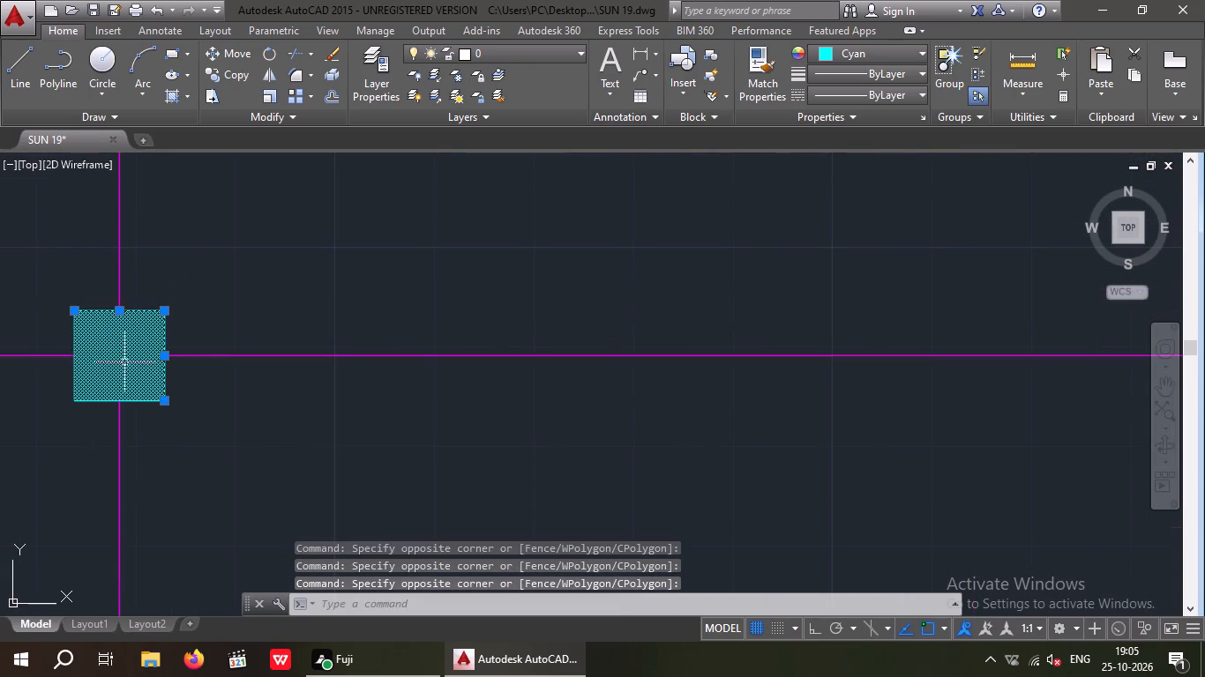
{"action": "left_click_drag", "start_coordinate": [81, 415], "coordinate": [70, 411]}
{"action": "left_click", "coordinate": [64, 389]}
{"action": "scroll", "coordinate": [103, 318], "scroll_direction": "down", "scroll_amount": 3}
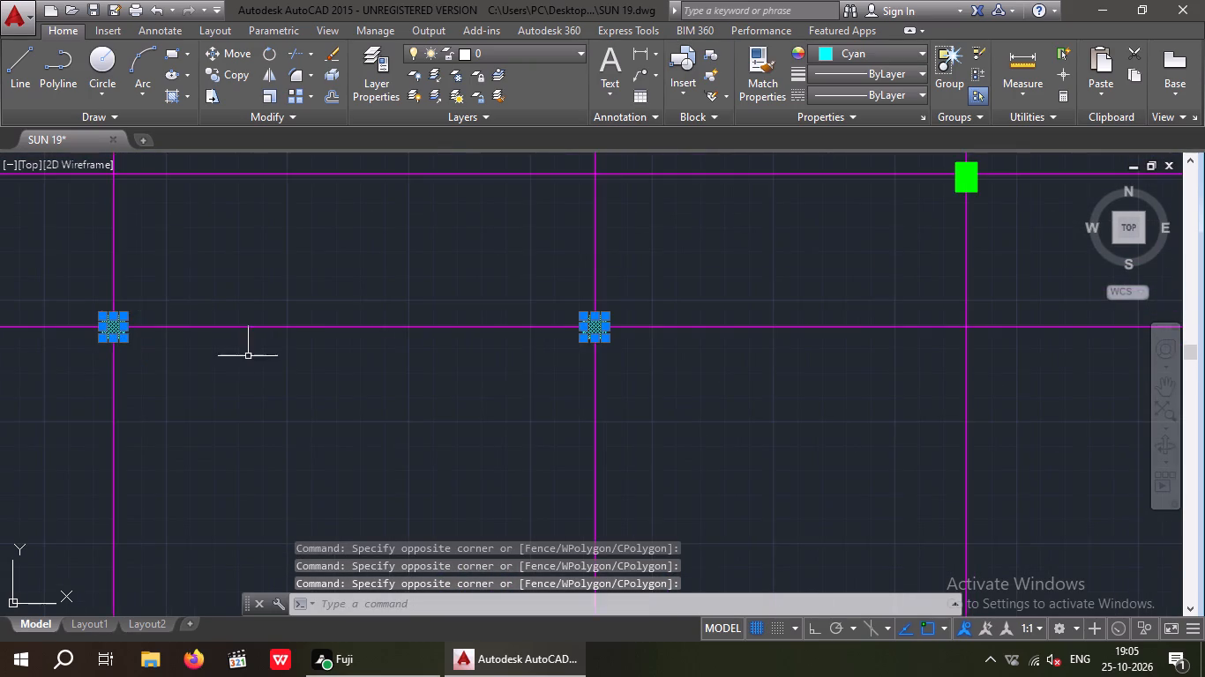
Add the middle and east cyan columns of the second row from the south to the selection, fills and outlines included.
{"action": "middle_click_drag", "start_coordinate": [249, 356], "coordinate": [297, 244]}
{"action": "scroll", "coordinate": [306, 238], "scroll_direction": "down", "scroll_amount": 2}
{"action": "middle_click_drag", "start_coordinate": [353, 309], "coordinate": [348, 199]}
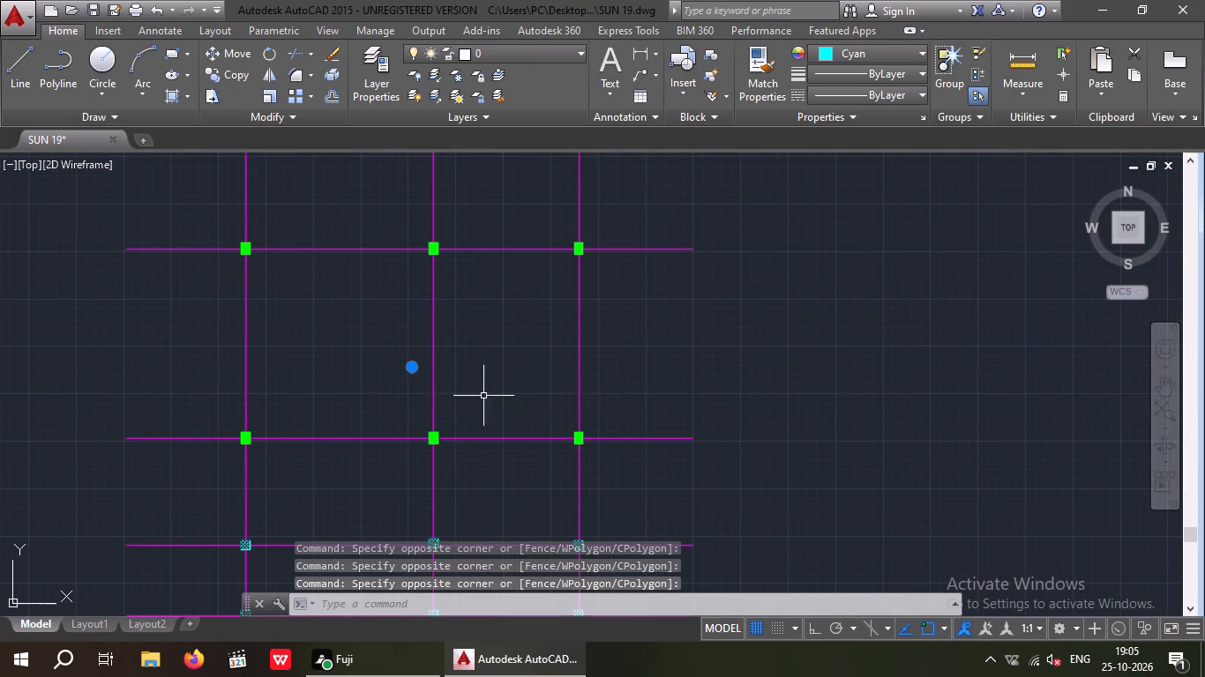
{"action": "middle_click_drag", "start_coordinate": [485, 392], "coordinate": [463, 225]}
{"action": "scroll", "coordinate": [410, 388], "scroll_direction": "up", "scroll_amount": 4}
{"action": "left_click_drag", "start_coordinate": [446, 272], "coordinate": [425, 301]}
{"action": "left_click", "coordinate": [418, 304]}
{"action": "left_click_drag", "start_coordinate": [376, 359], "coordinate": [362, 353]}
{"action": "left_click", "coordinate": [358, 342]}
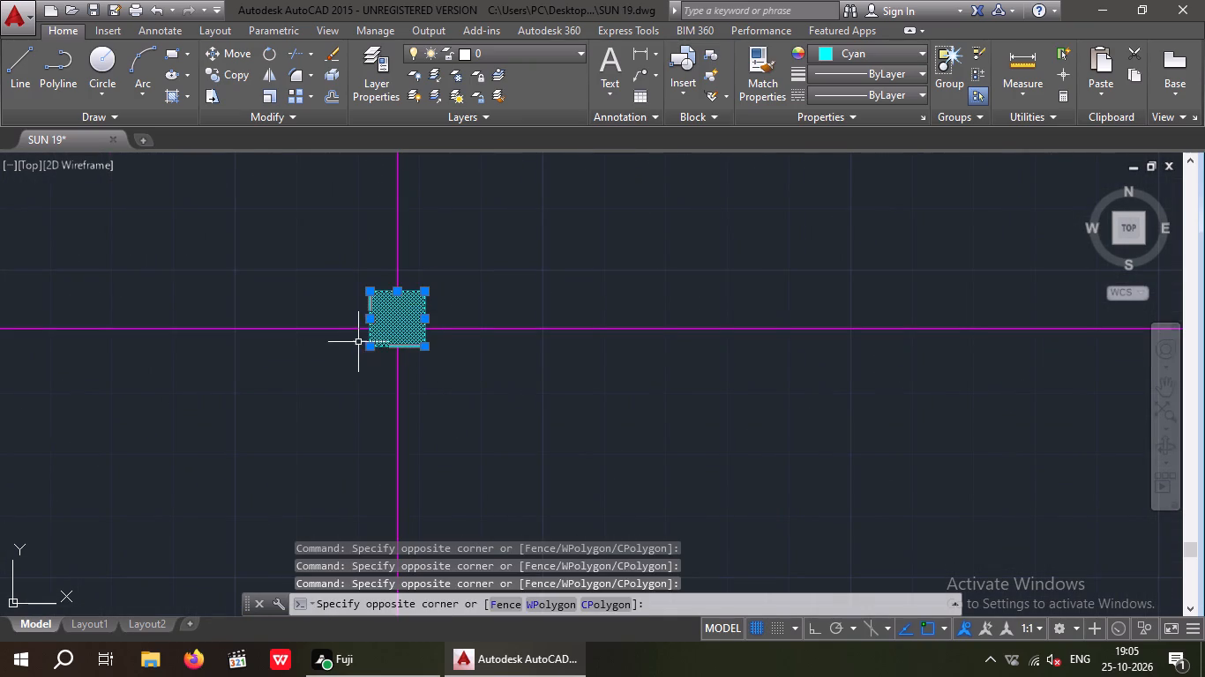
{"action": "scroll", "coordinate": [356, 344], "scroll_direction": "down", "scroll_amount": 3}
{"action": "scroll", "coordinate": [617, 338], "scroll_direction": "up", "scroll_amount": 3}
{"action": "left_click", "coordinate": [574, 278]}
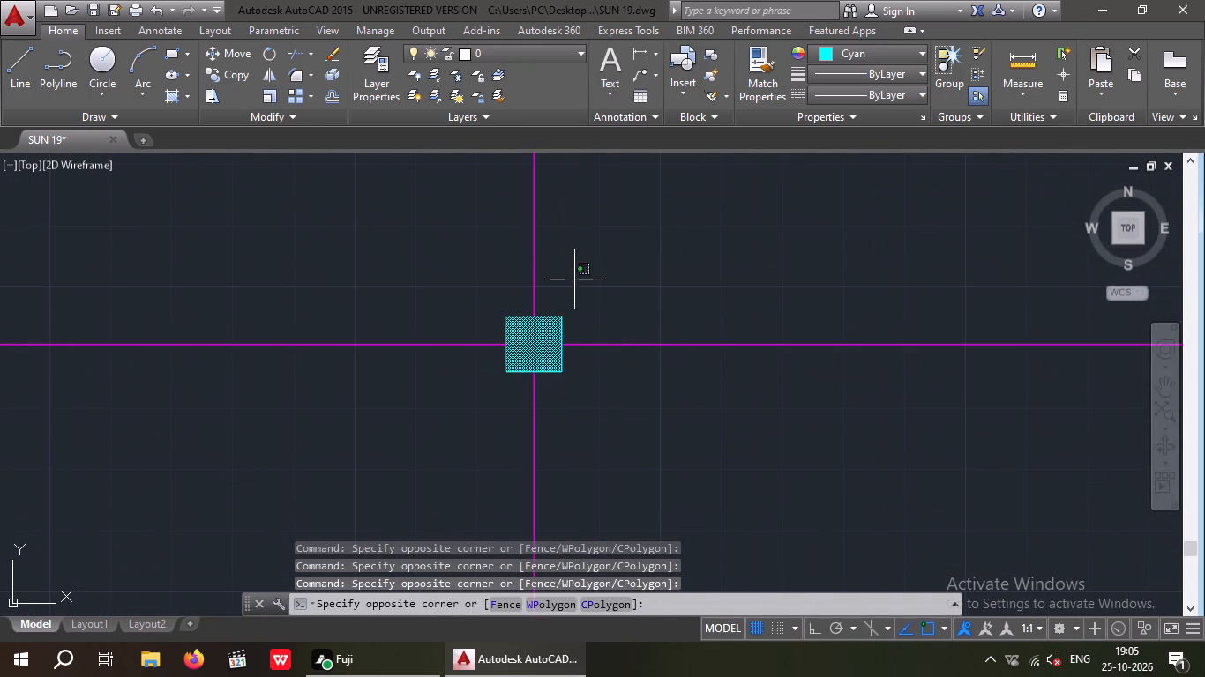
{"action": "left_click", "coordinate": [555, 330]}
{"action": "left_click_drag", "start_coordinate": [513, 386], "coordinate": [508, 368]}
{"action": "left_click", "coordinate": [496, 368]}
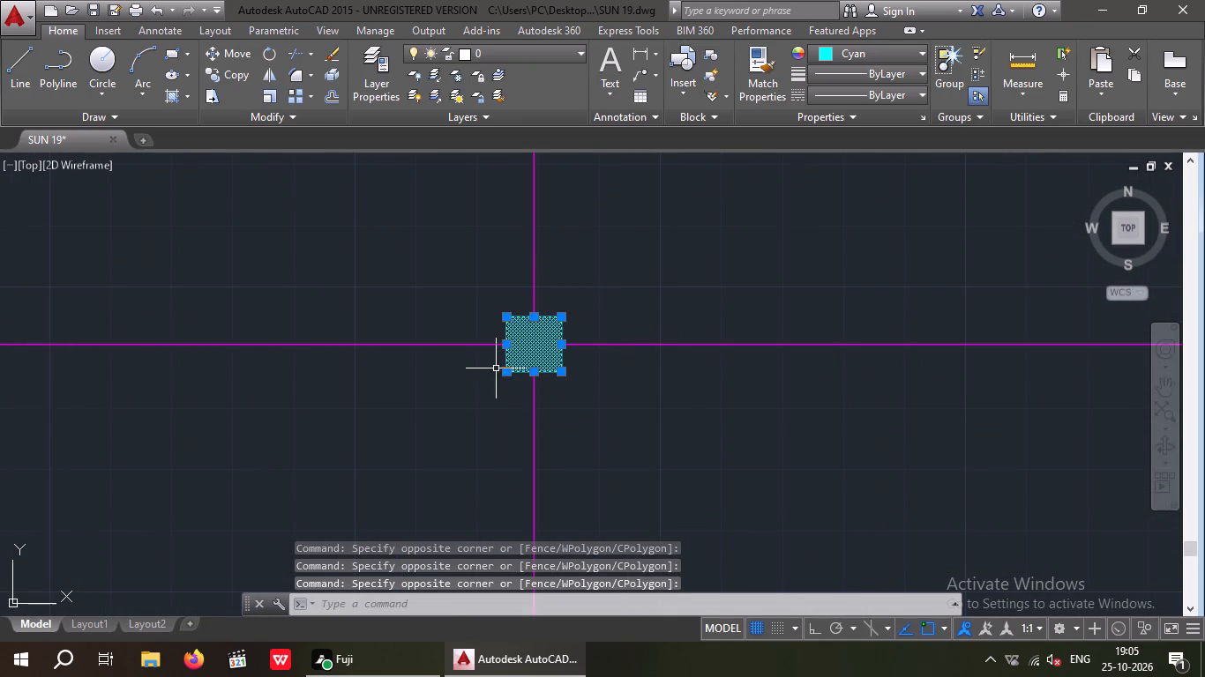
Add the fill and outline edges of the west cyan column in the second row from the south to the selection.
{"action": "scroll", "coordinate": [476, 398], "scroll_direction": "down", "scroll_amount": 2}
{"action": "middle_click_drag", "start_coordinate": [471, 432], "coordinate": [669, 395]}
{"action": "scroll", "coordinate": [521, 419], "scroll_direction": "down", "scroll_amount": 1}
{"action": "middle_click_drag", "start_coordinate": [680, 409], "coordinate": [717, 407]}
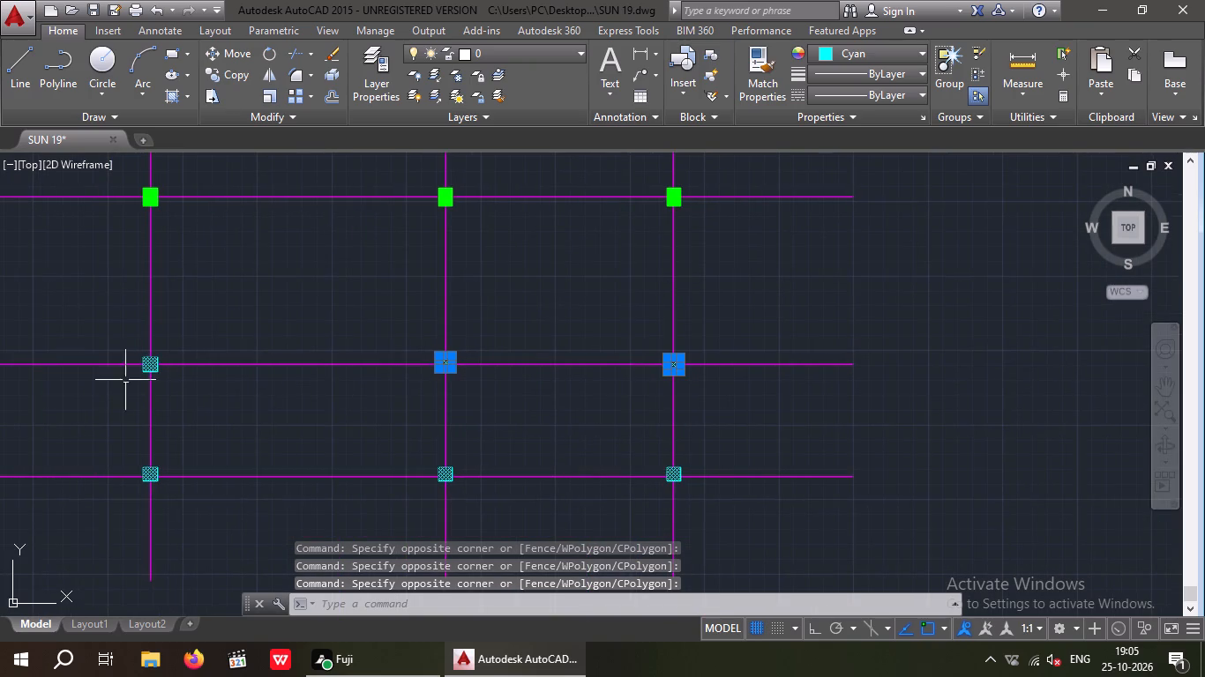
{"action": "scroll", "coordinate": [161, 358], "scroll_direction": "up", "scroll_amount": 3}
{"action": "left_click_drag", "start_coordinate": [177, 317], "coordinate": [147, 351]}
{"action": "left_click", "coordinate": [123, 362]}
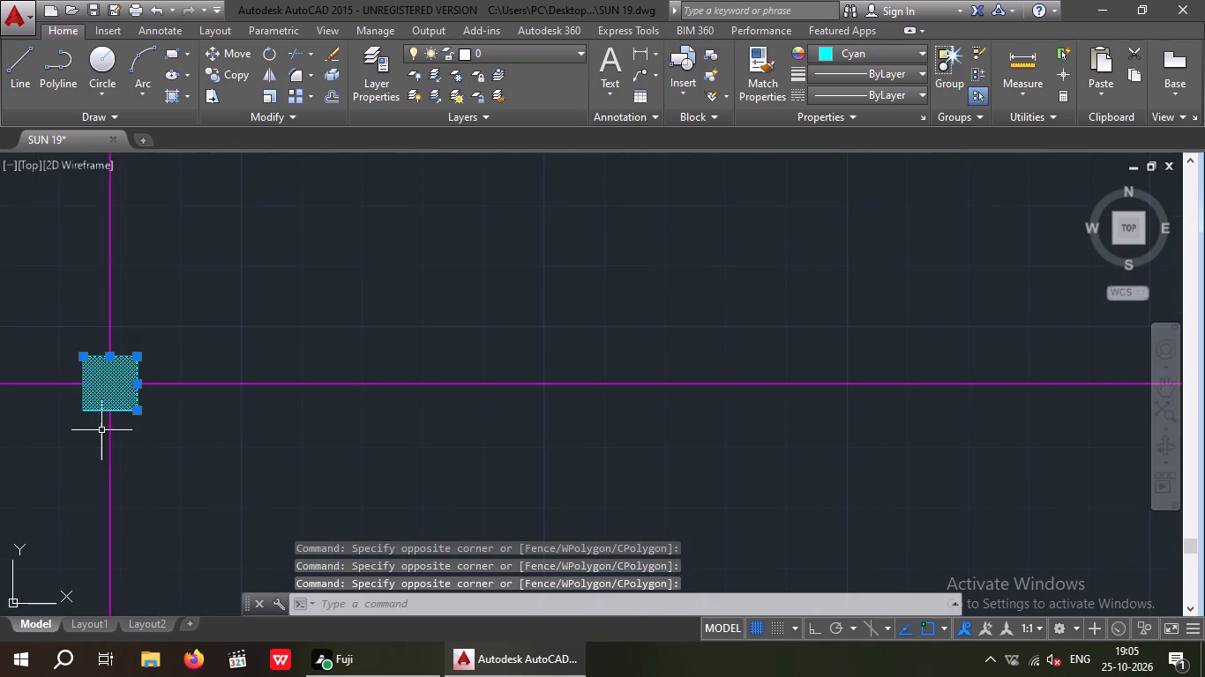
{"action": "left_click", "coordinate": [86, 420]}
{"action": "left_click", "coordinate": [73, 405]}
{"action": "scroll", "coordinate": [364, 480], "scroll_direction": "down", "scroll_amount": 3}
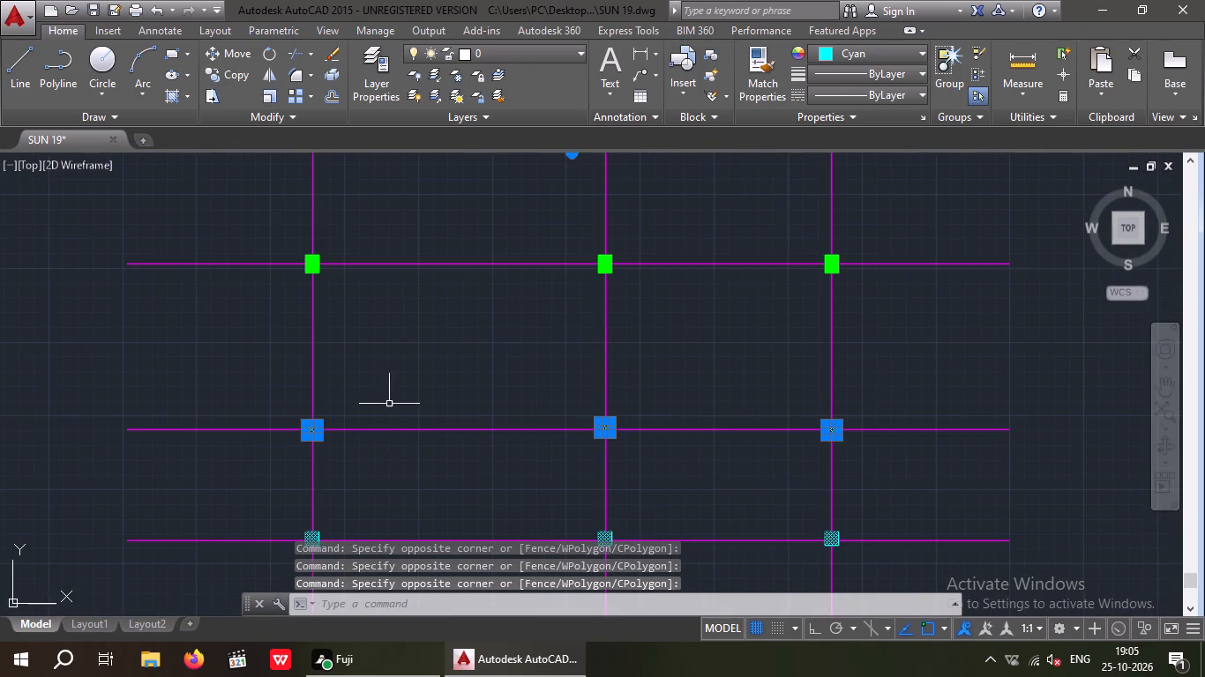
Add the fills and outline edges of the southernmost row's west and middle cyan columns to the selection.
{"action": "middle_click_drag", "start_coordinate": [394, 499], "coordinate": [446, 403]}
{"action": "scroll", "coordinate": [363, 441], "scroll_direction": "up", "scroll_amount": 3}
{"action": "left_click_drag", "start_coordinate": [417, 394], "coordinate": [393, 421]}
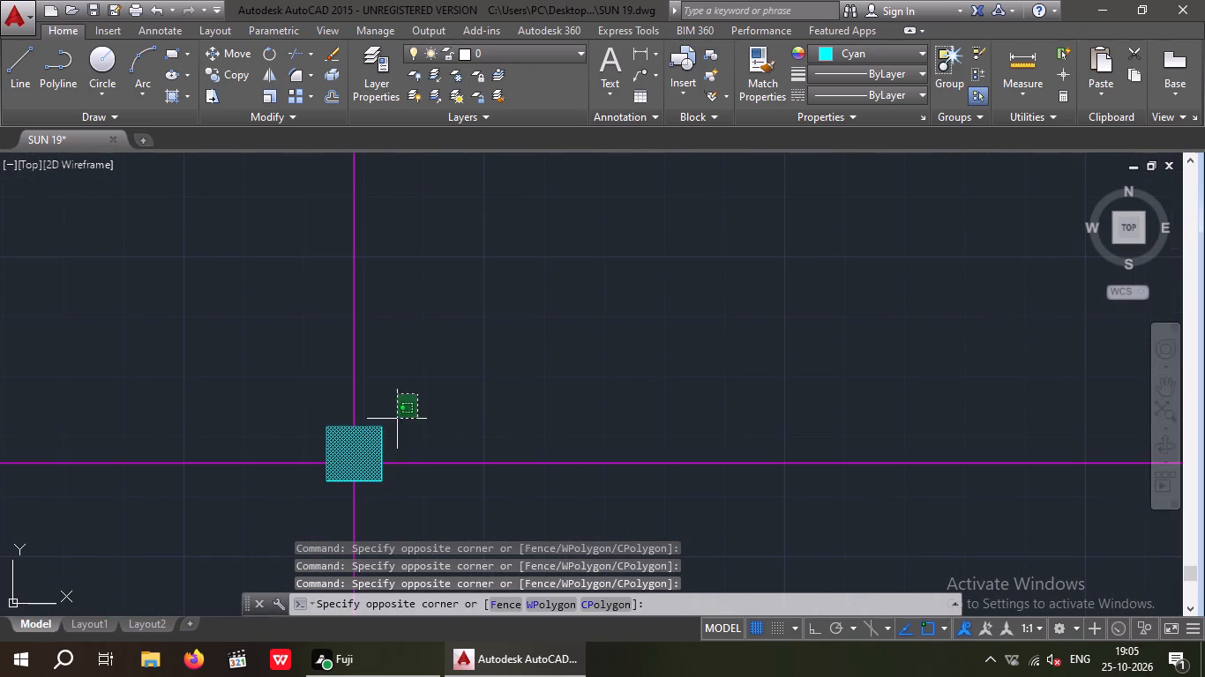
{"action": "left_click_drag", "start_coordinate": [393, 421], "coordinate": [388, 425]}
{"action": "left_click", "coordinate": [378, 434]}
{"action": "left_click_drag", "start_coordinate": [340, 498], "coordinate": [326, 497]}
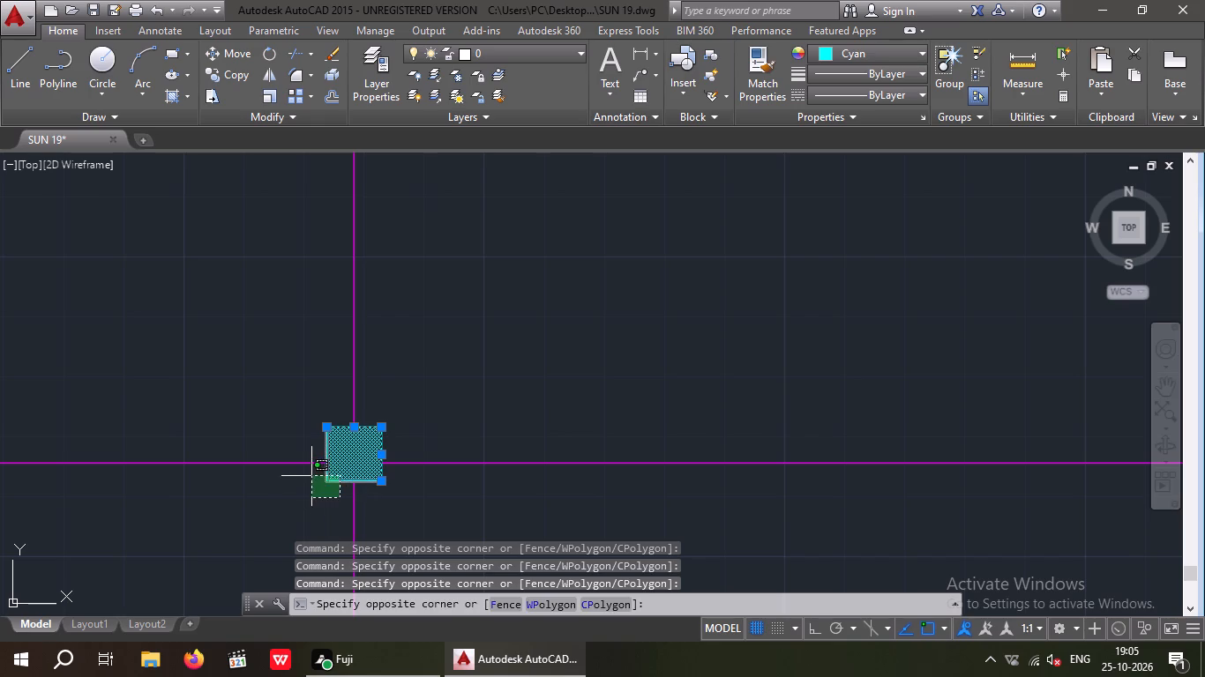
{"action": "left_click", "coordinate": [311, 476]}
{"action": "scroll", "coordinate": [333, 456], "scroll_direction": "down", "scroll_amount": 2}
{"action": "middle_click_drag", "start_coordinate": [724, 504], "coordinate": [315, 404]}
{"action": "scroll", "coordinate": [398, 331], "scroll_direction": "up", "scroll_amount": 1}
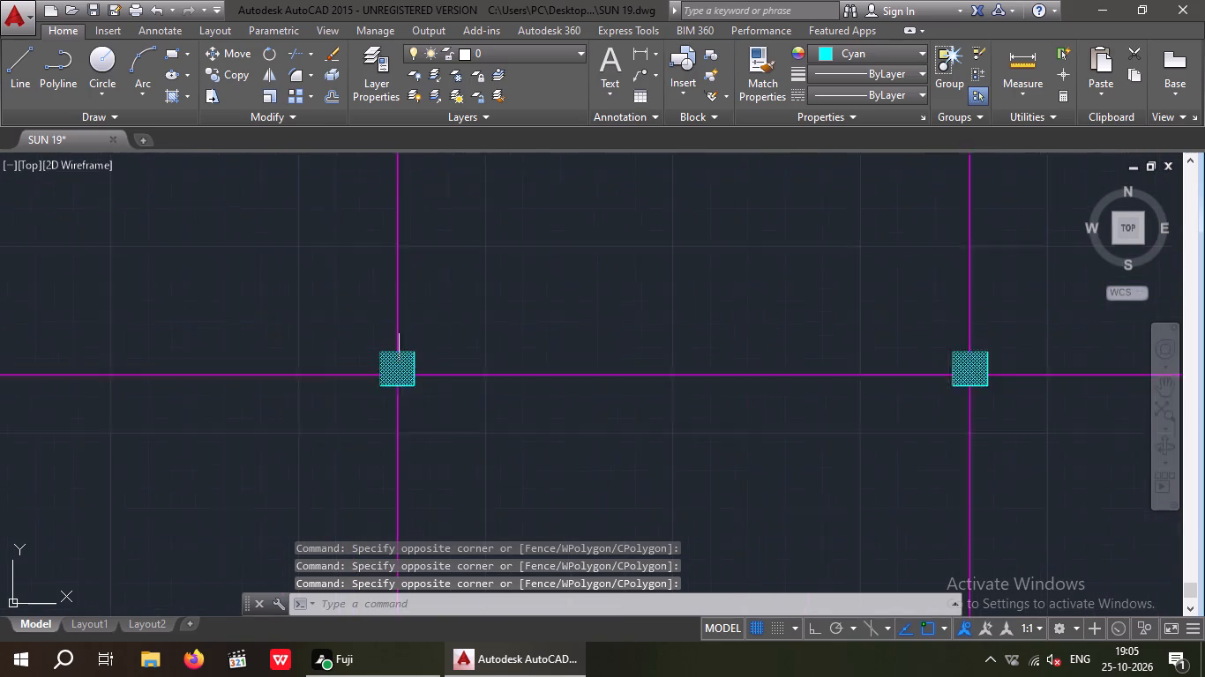
{"action": "scroll", "coordinate": [399, 331], "scroll_direction": "up", "scroll_amount": 2}
{"action": "left_click_drag", "start_coordinate": [460, 334], "coordinate": [434, 396]}
{"action": "left_click", "coordinate": [426, 401]}
{"action": "left_click_drag", "start_coordinate": [351, 494], "coordinate": [352, 494]}
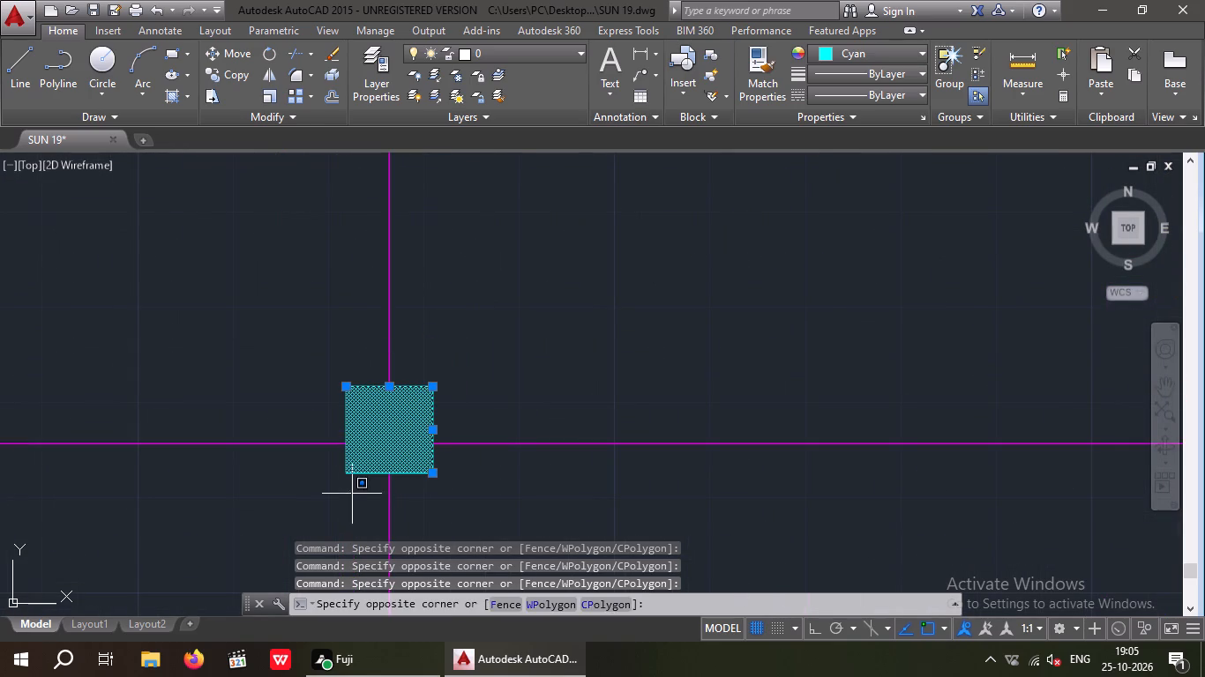
{"action": "left_click_drag", "start_coordinate": [352, 494], "coordinate": [337, 485]}
{"action": "left_click", "coordinate": [326, 459]}
Add the southernmost row's east column to the selection and change all the selected cyan columns to white.
{"action": "scroll", "coordinate": [360, 402], "scroll_direction": "down", "scroll_amount": 2}
{"action": "middle_click_drag", "start_coordinate": [904, 461], "coordinate": [752, 458]}
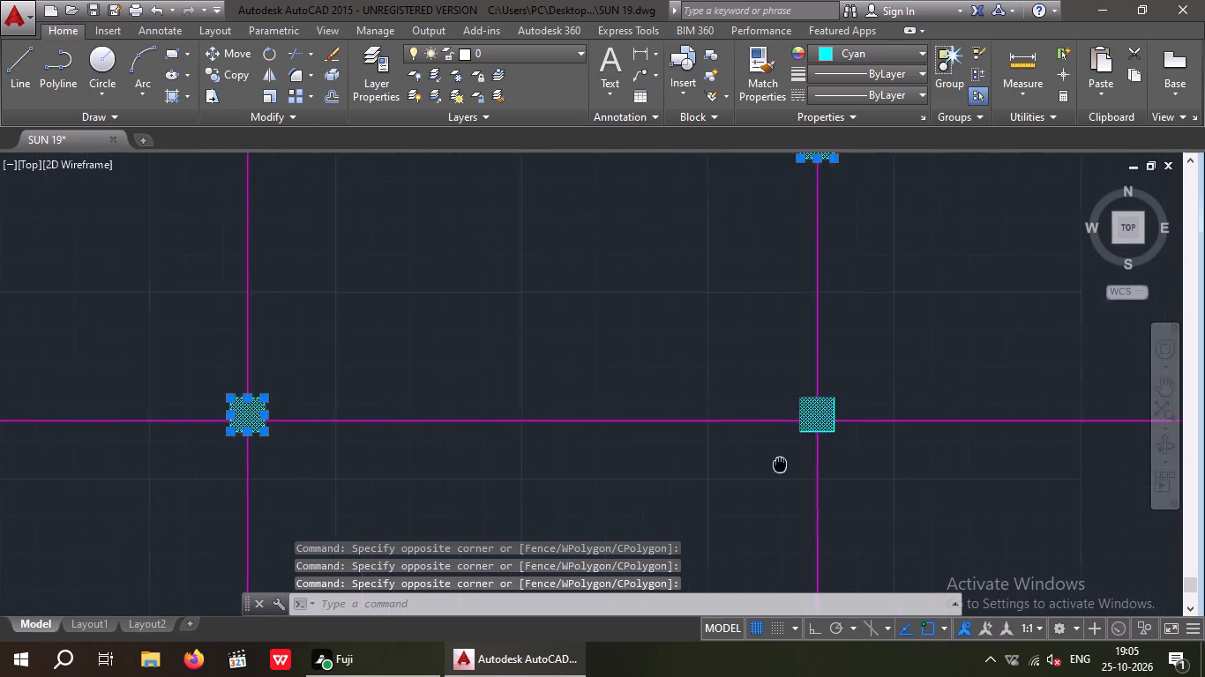
{"action": "middle_click_drag", "start_coordinate": [752, 458], "coordinate": [584, 445]}
{"action": "scroll", "coordinate": [655, 386], "scroll_direction": "up", "scroll_amount": 3}
{"action": "left_click_drag", "start_coordinate": [626, 319], "coordinate": [565, 377]}
{"action": "left_click", "coordinate": [556, 391]}
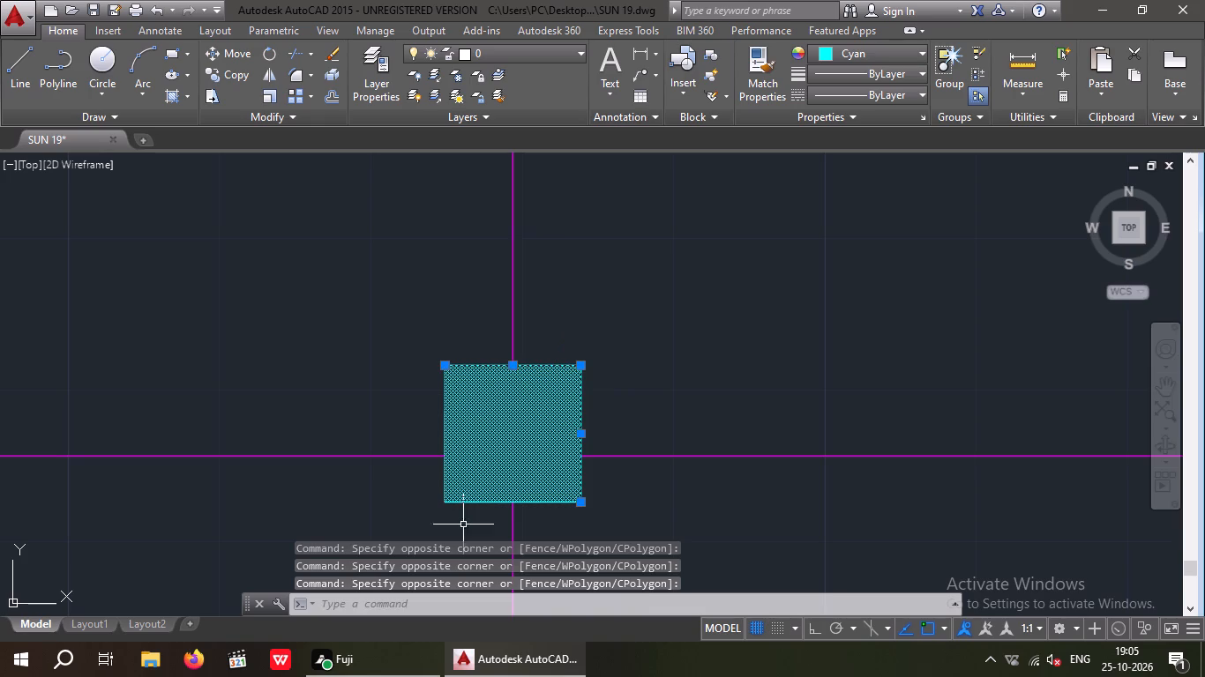
{"action": "middle_click_drag", "start_coordinate": [447, 511], "coordinate": [551, 414]}
{"action": "left_click_drag", "start_coordinate": [572, 443], "coordinate": [551, 418]}
{"action": "left_click", "coordinate": [543, 391]}
{"action": "scroll", "coordinate": [535, 425], "scroll_direction": "down", "scroll_amount": 3}
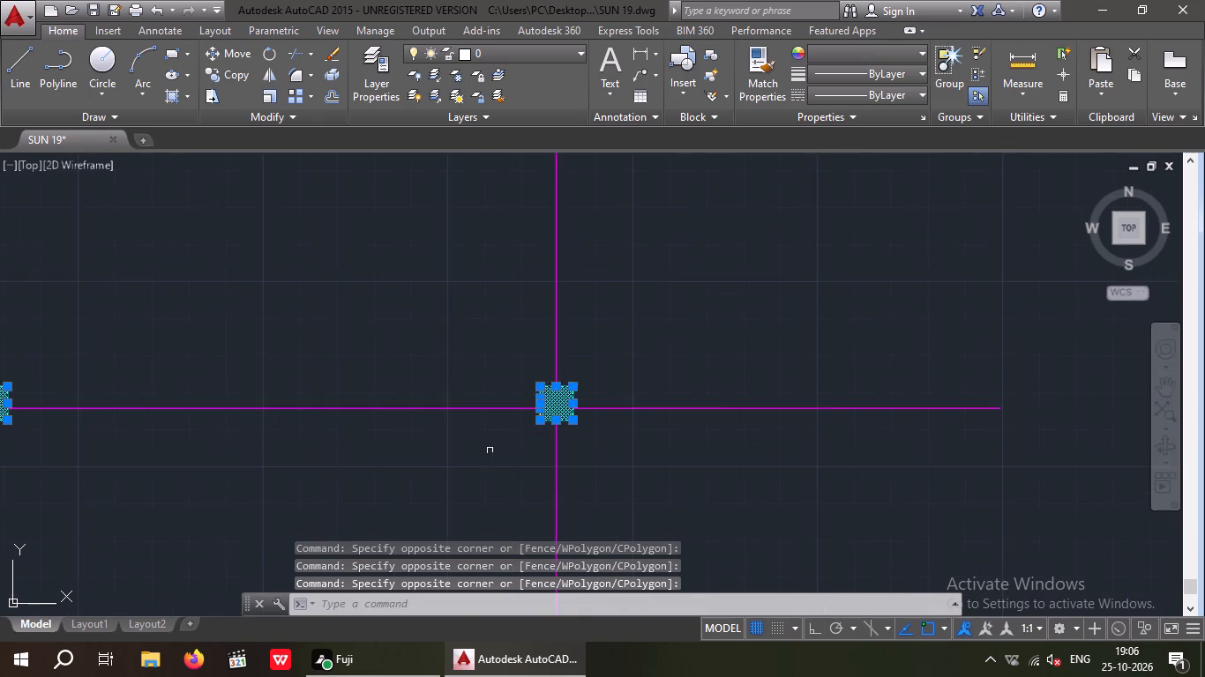
{"action": "scroll", "coordinate": [475, 412], "scroll_direction": "down", "scroll_amount": 2}
{"action": "middle_click_drag", "start_coordinate": [420, 332], "coordinate": [525, 360]}
{"action": "scroll", "coordinate": [513, 360], "scroll_direction": "down", "scroll_amount": 2}
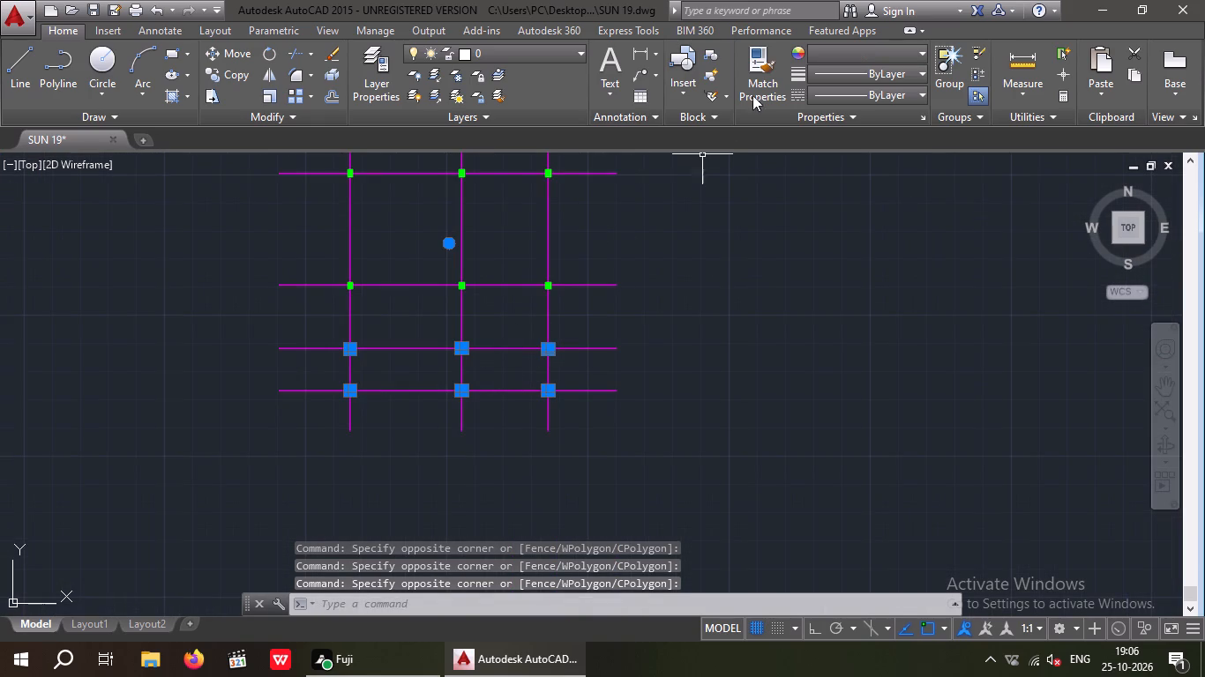
{"action": "left_click", "coordinate": [867, 50]}
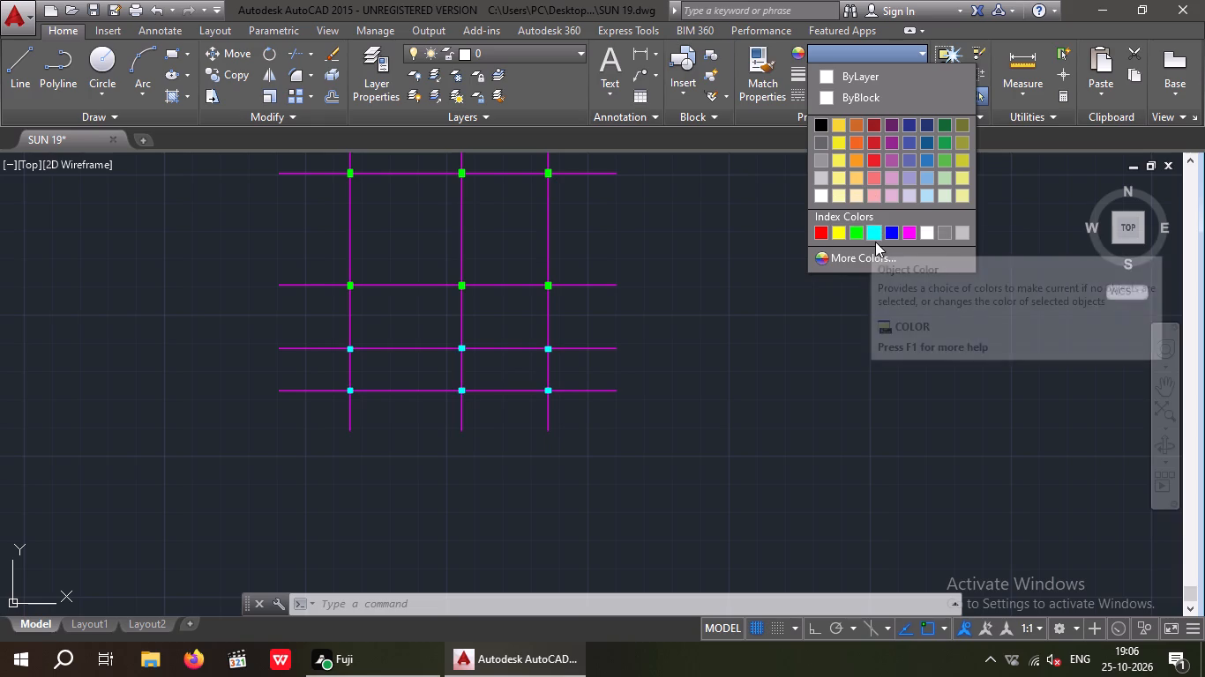
{"action": "left_click", "coordinate": [929, 235]}
{"action": "key", "text": "Escape"}
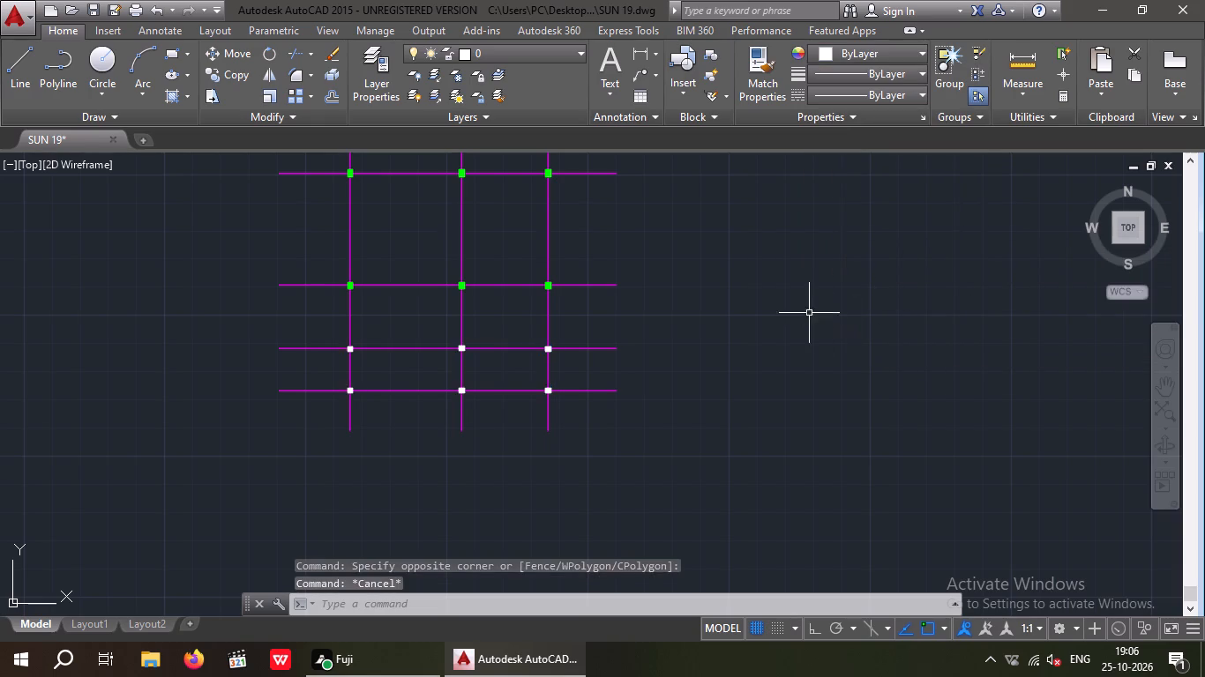
Move the whole column layout about 91' due west with Ortho on, placing it beside the furnished floor plan.
{"action": "scroll", "coordinate": [808, 320], "scroll_direction": "down", "scroll_amount": 1}
{"action": "middle_click_drag", "start_coordinate": [805, 340], "coordinate": [751, 437]}
{"action": "scroll", "coordinate": [747, 388], "scroll_direction": "down", "scroll_amount": 1}
{"action": "left_click_drag", "start_coordinate": [509, 240], "coordinate": [564, 250]}
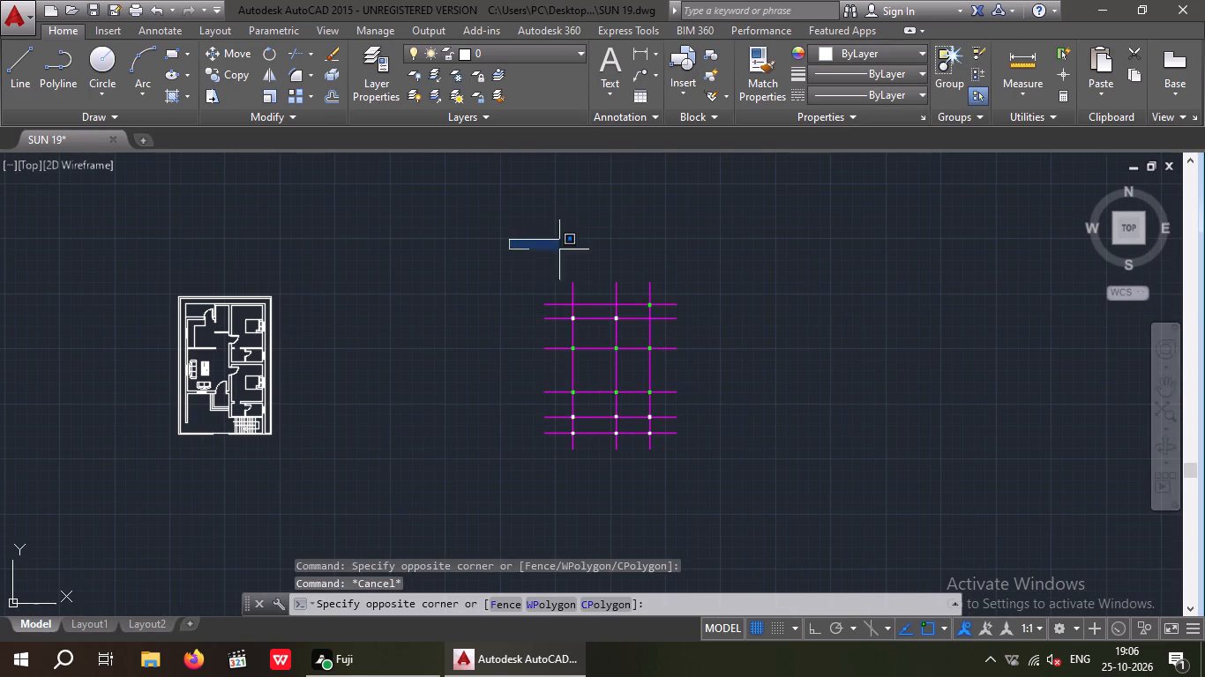
{"action": "left_click_drag", "start_coordinate": [564, 250], "coordinate": [580, 253]}
{"action": "left_click", "coordinate": [723, 464]}
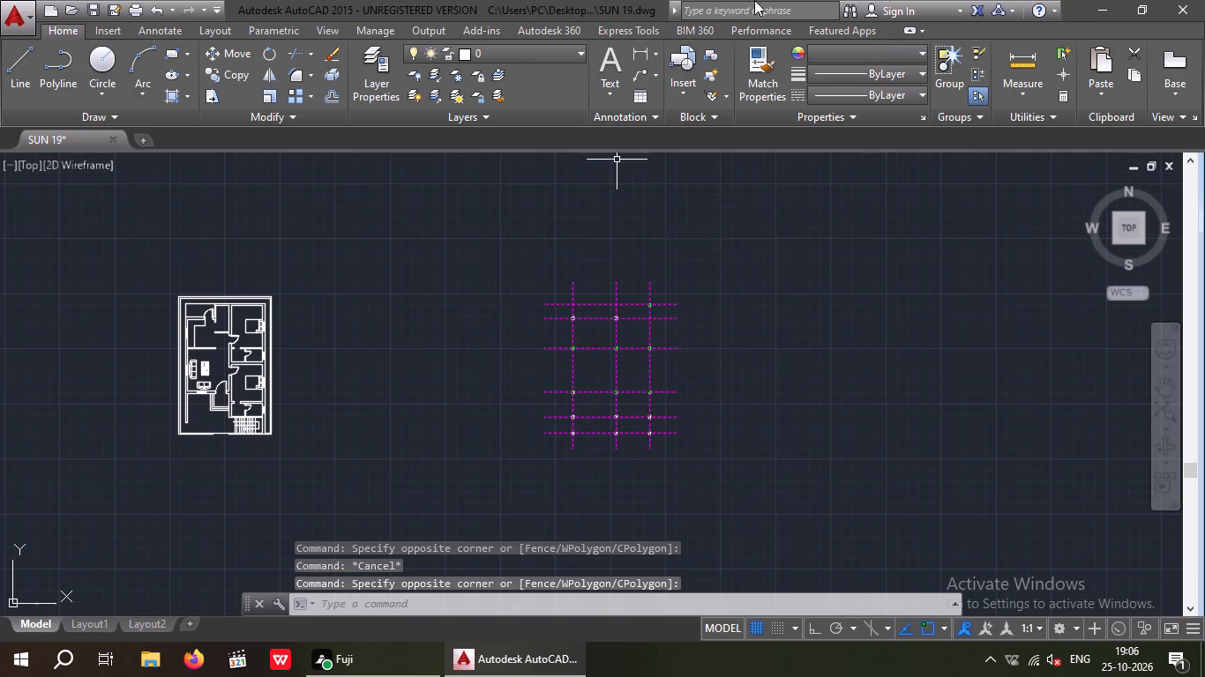
{"action": "left_click", "coordinate": [227, 53]}
{"action": "left_click", "coordinate": [541, 301]}
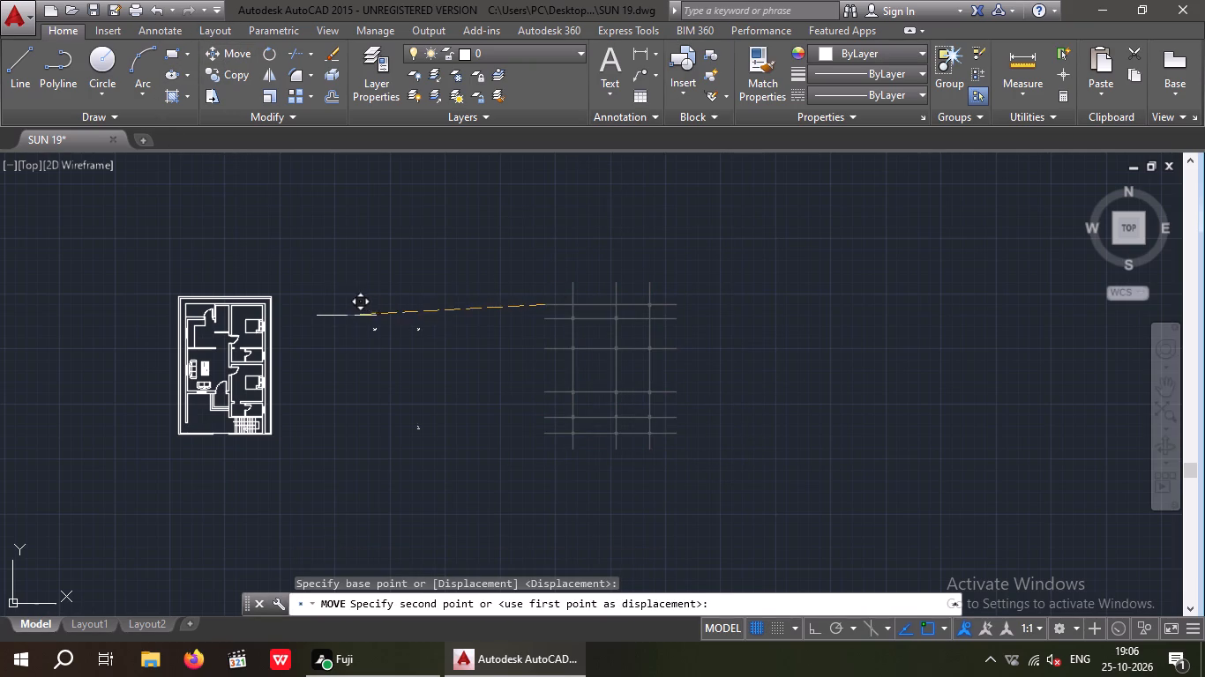
{"action": "left_click", "coordinate": [816, 631]}
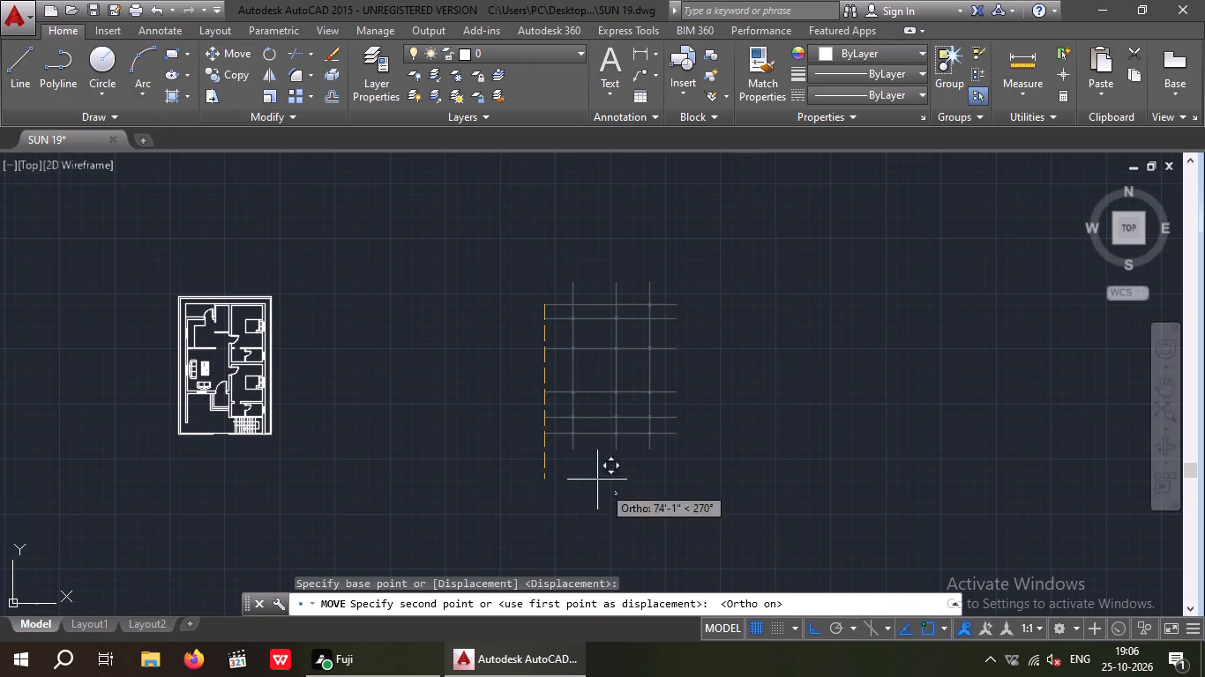
{"action": "scroll", "coordinate": [315, 303], "scroll_direction": "up", "scroll_amount": 2}
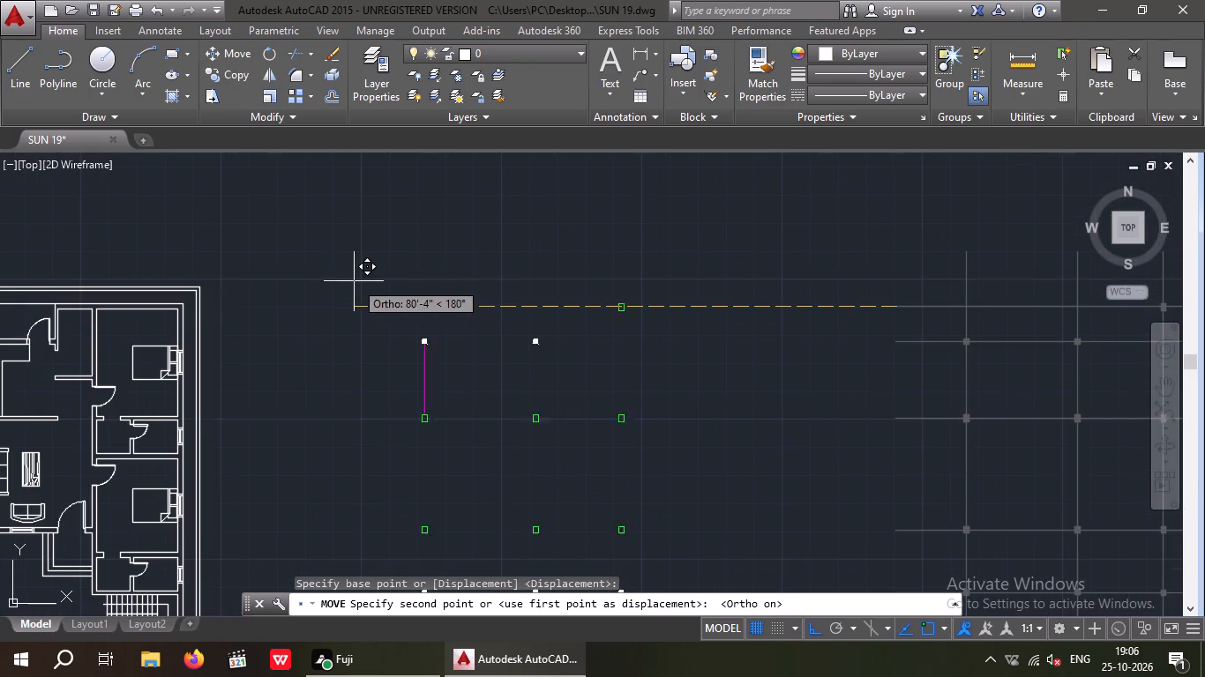
{"action": "left_click", "coordinate": [279, 284]}
{"action": "middle_click_drag", "start_coordinate": [304, 338], "coordinate": [485, 306]}
{"action": "scroll", "coordinate": [473, 334], "scroll_direction": "down", "scroll_amount": 1}
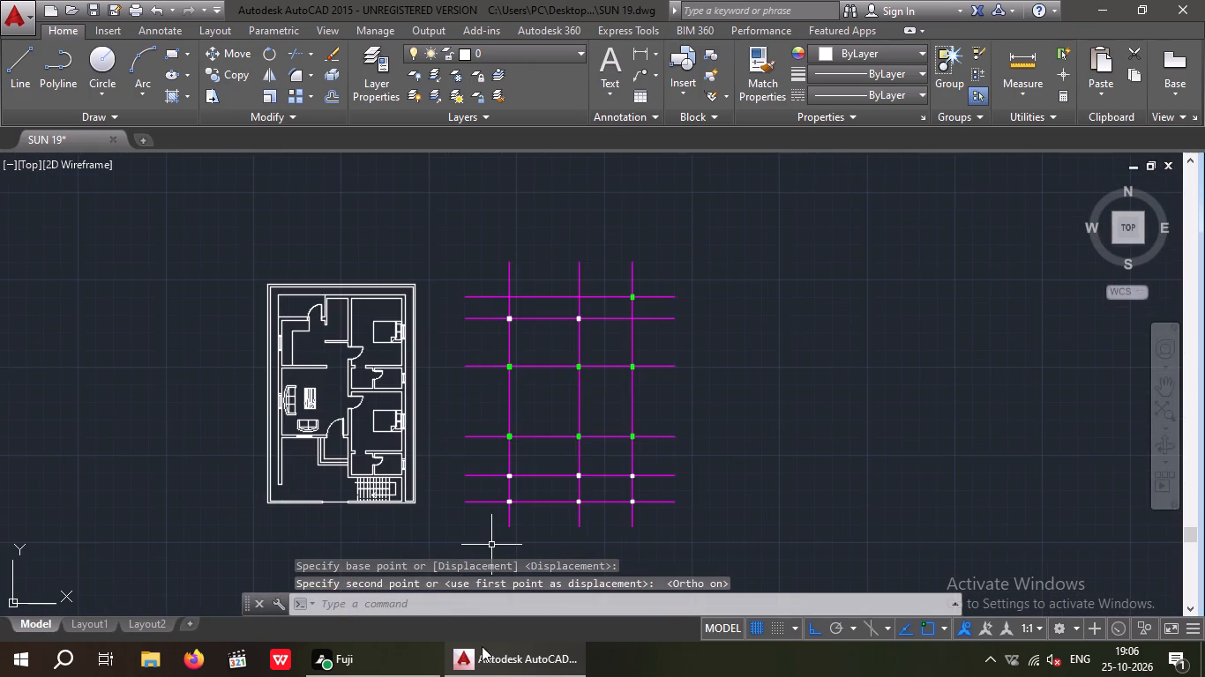
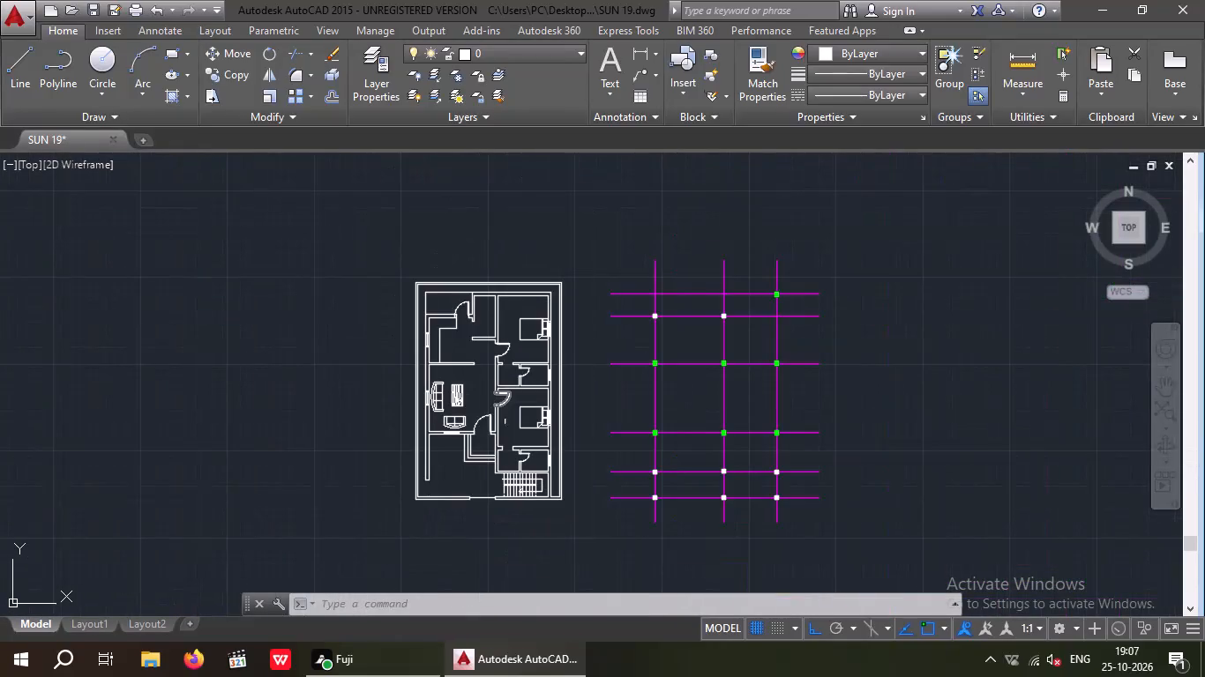
Measure the interior width of the narrow room west of the northeast bedroom, using a temporary linear dimension.
{"action": "scroll", "coordinate": [455, 316], "scroll_direction": "up", "scroll_amount": 2}
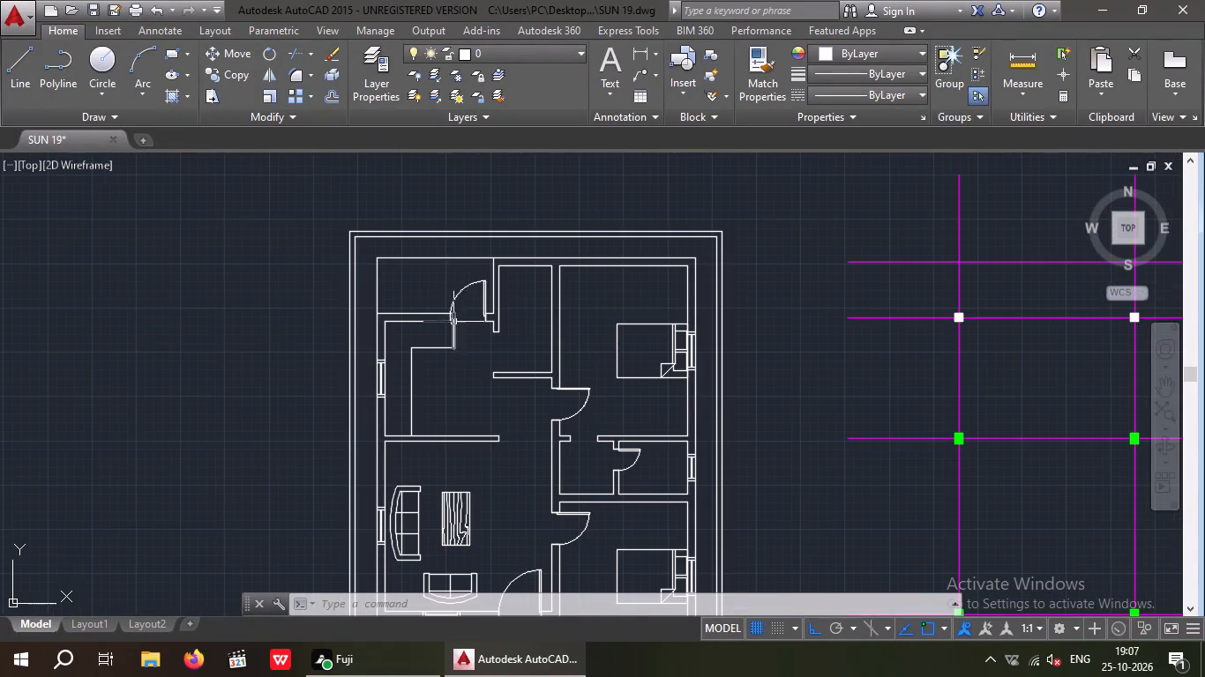
{"action": "middle_click_drag", "start_coordinate": [455, 349], "coordinate": [430, 422]}
{"action": "middle_click_drag", "start_coordinate": [466, 416], "coordinate": [445, 381]}
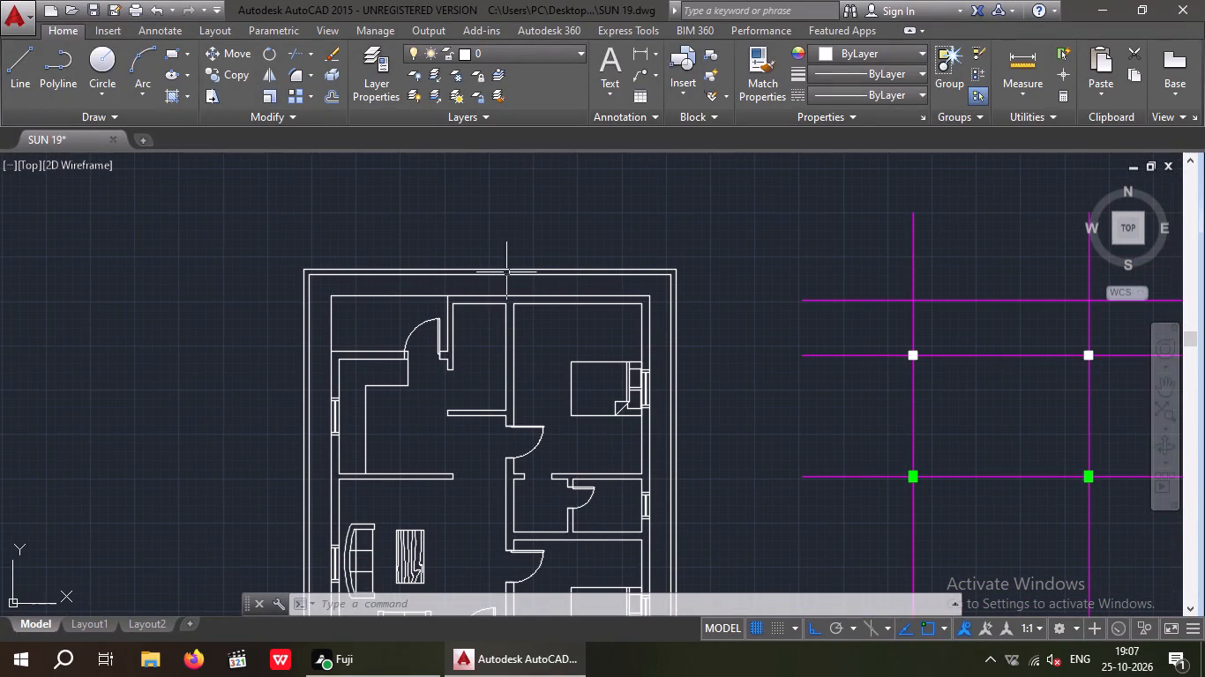
{"action": "key", "text": "Escape"}
{"action": "key", "text": "Escape"}
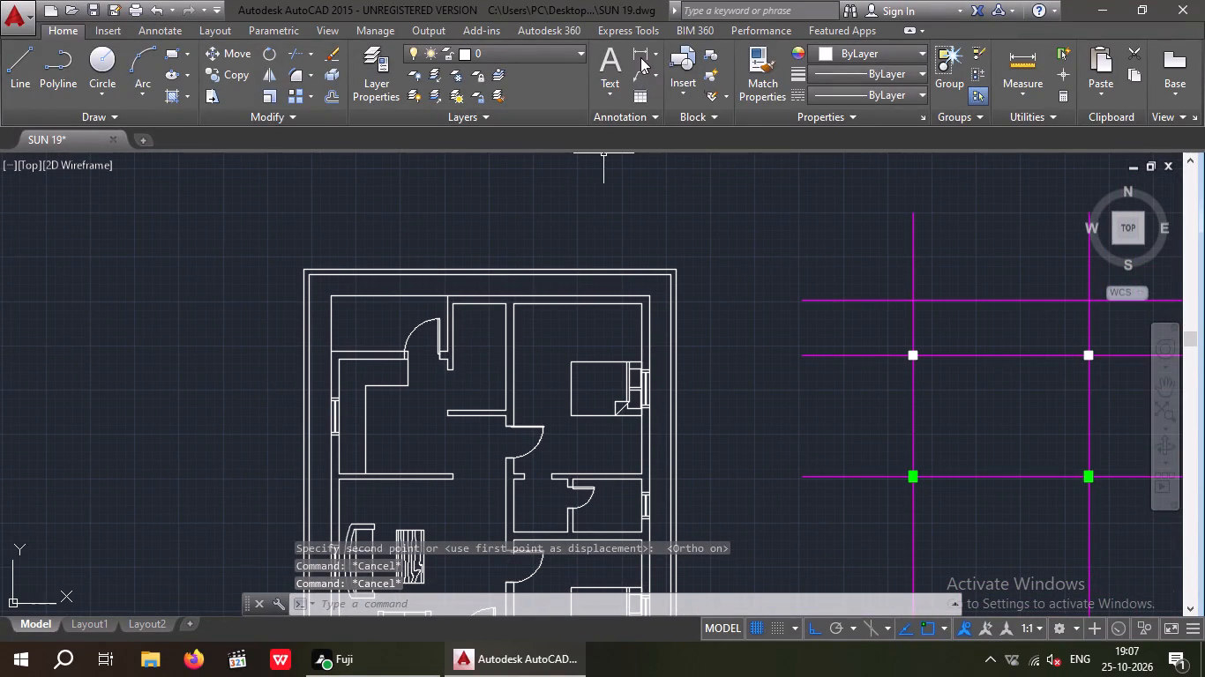
{"action": "left_click", "coordinate": [640, 56]}
{"action": "scroll", "coordinate": [457, 301], "scroll_direction": "up", "scroll_amount": 2}
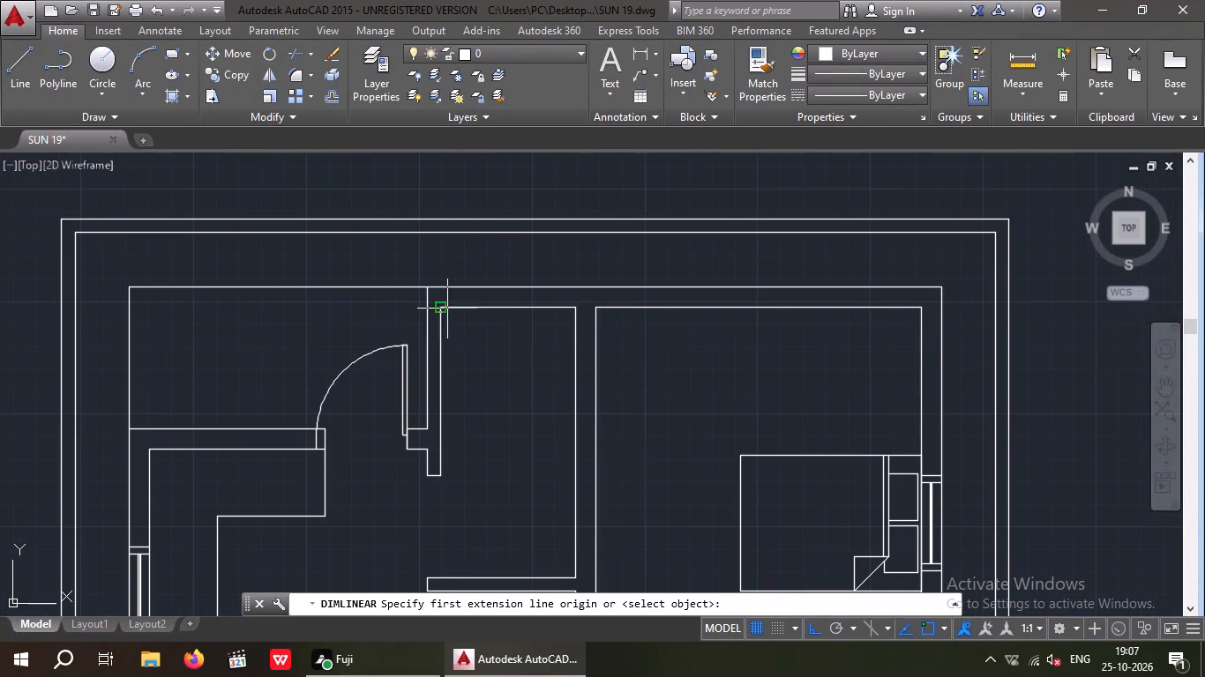
{"action": "left_click", "coordinate": [443, 308]}
{"action": "left_click", "coordinate": [579, 307]}
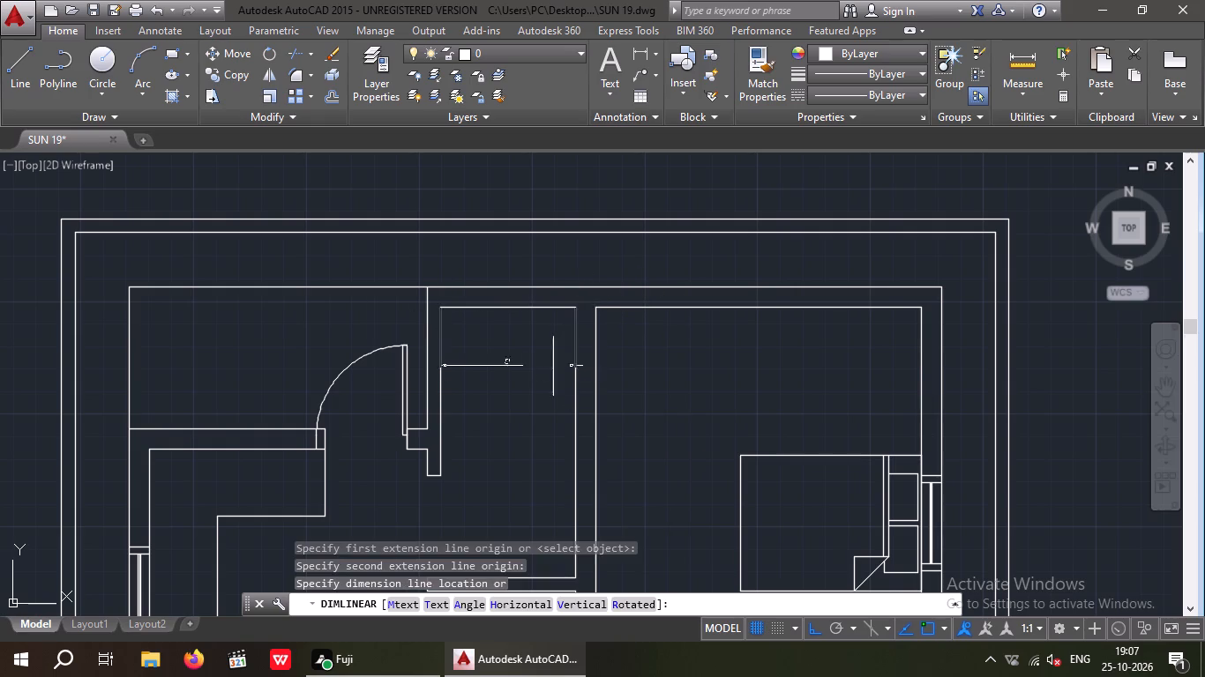
{"action": "scroll", "coordinate": [550, 366], "scroll_direction": "up", "scroll_amount": 3}
{"action": "scroll", "coordinate": [543, 359], "scroll_direction": "down", "scroll_amount": 3}
{"action": "key", "text": "space"}
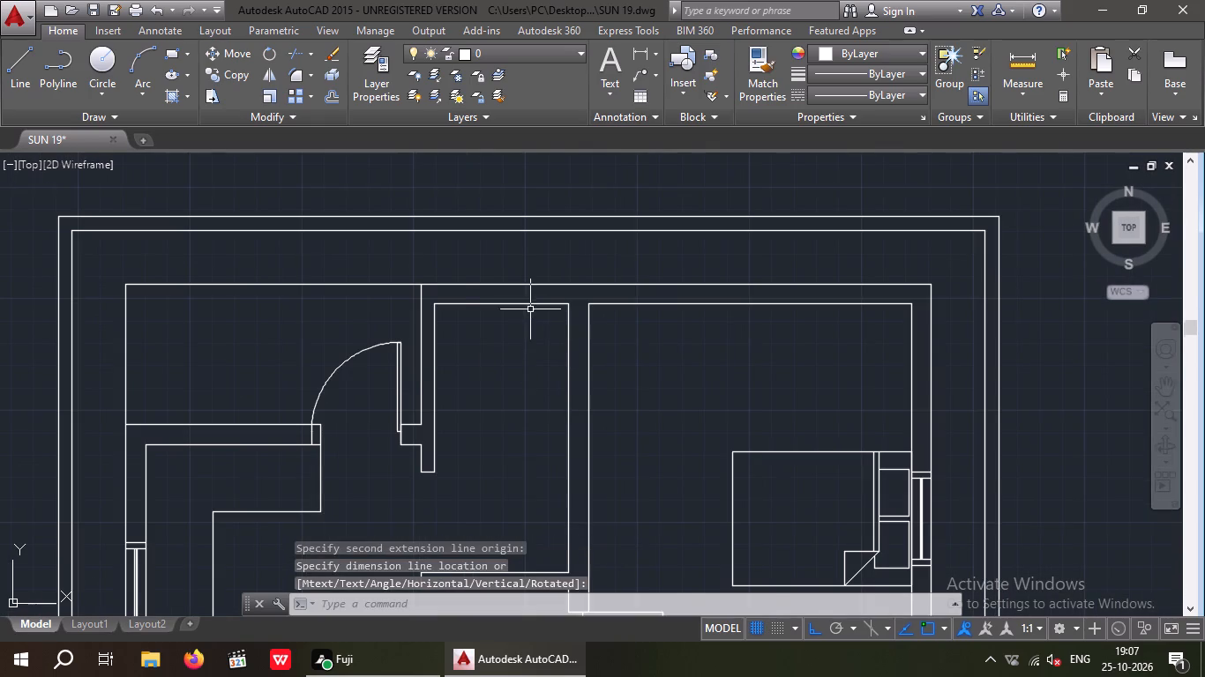
Add 8" high multiline text above the furnished plan, reading STORE ROOM with 5'X10' on a second line.
{"action": "scroll", "coordinate": [530, 309], "scroll_direction": "down", "scroll_amount": 1}
{"action": "left_click", "coordinate": [604, 67]}
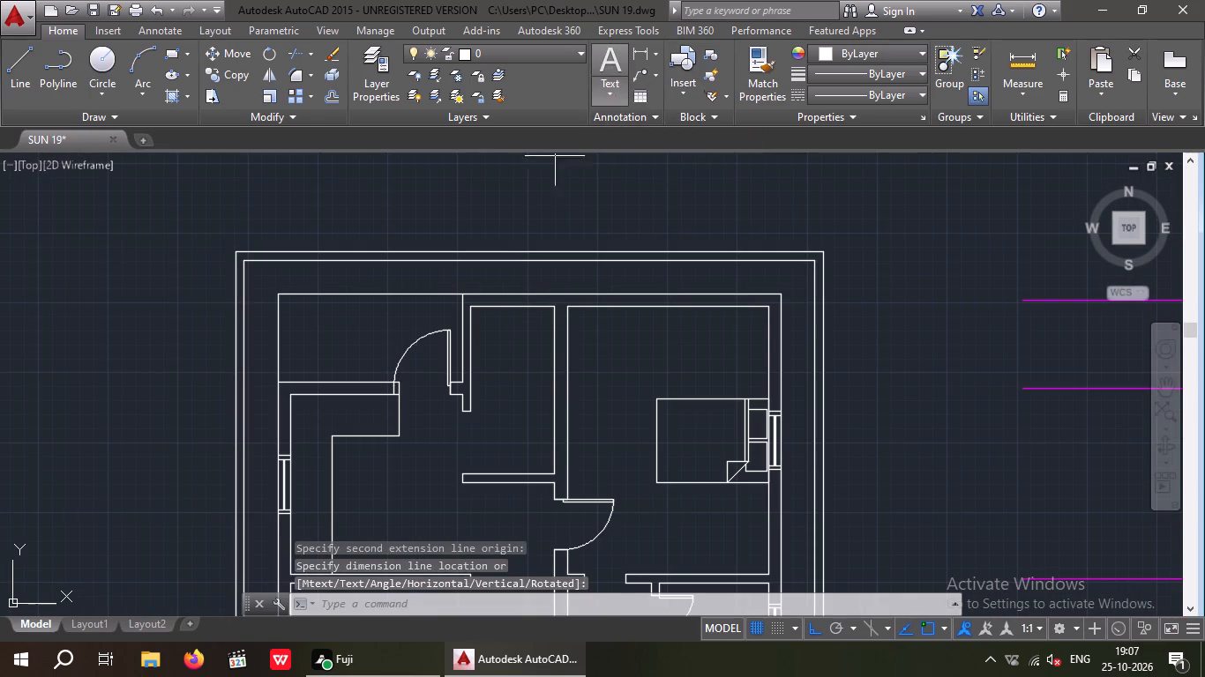
{"action": "middle_click_drag", "start_coordinate": [561, 309], "coordinate": [552, 431]}
{"action": "left_click_drag", "start_coordinate": [320, 227], "coordinate": [382, 294]}
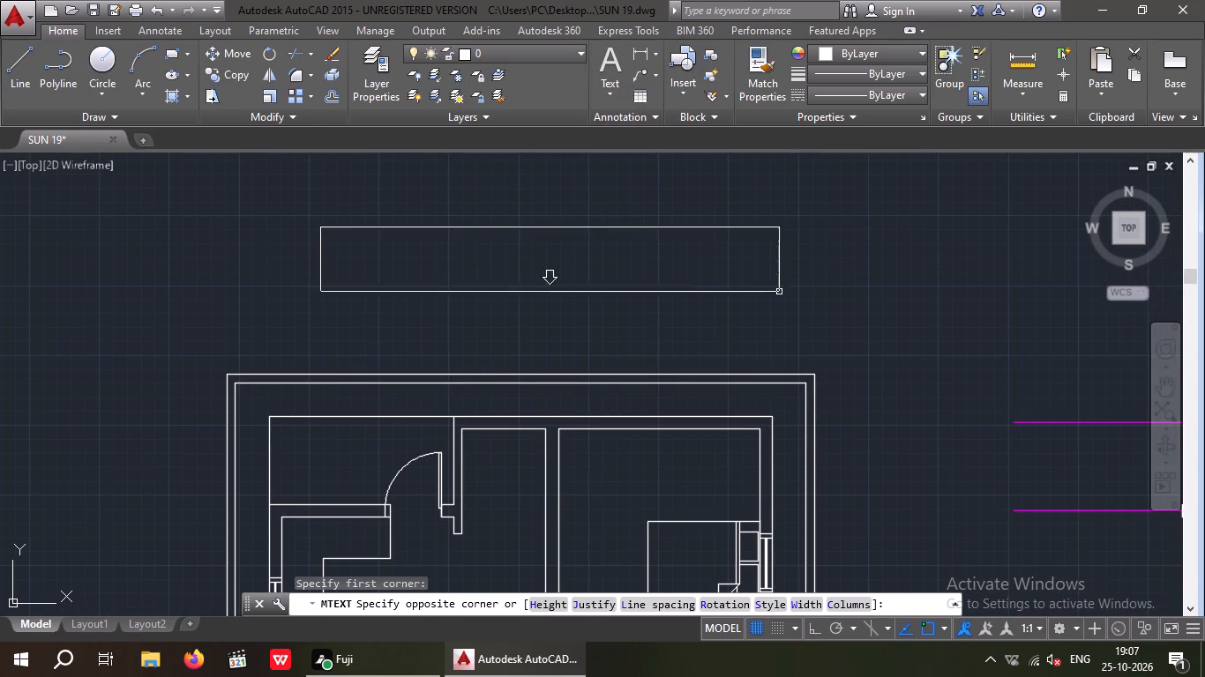
{"action": "left_click", "coordinate": [803, 282]}
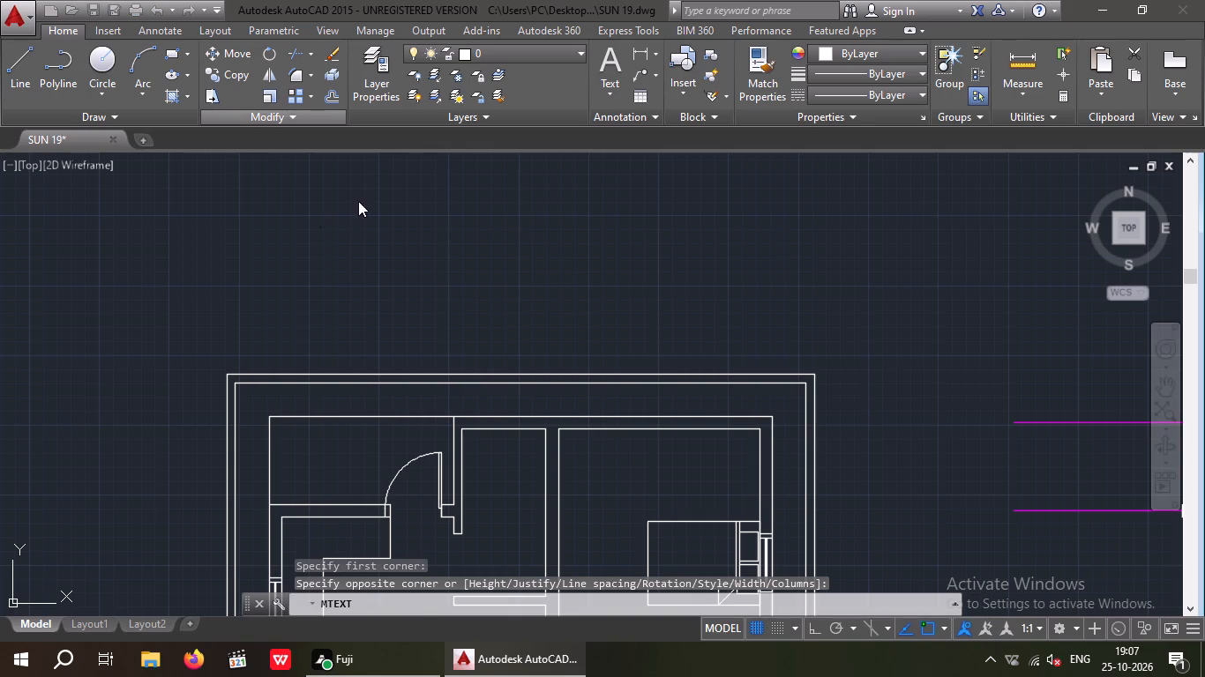
{"action": "left_click", "coordinate": [187, 78]}
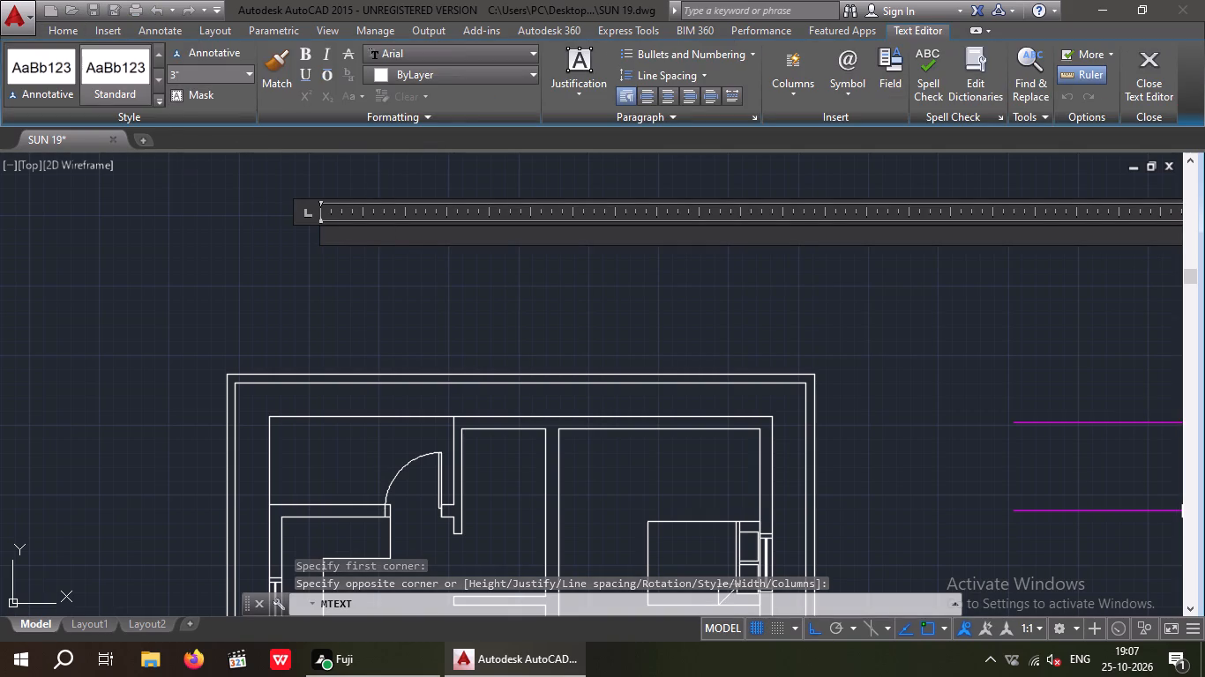
{"action": "key", "text": "8"}
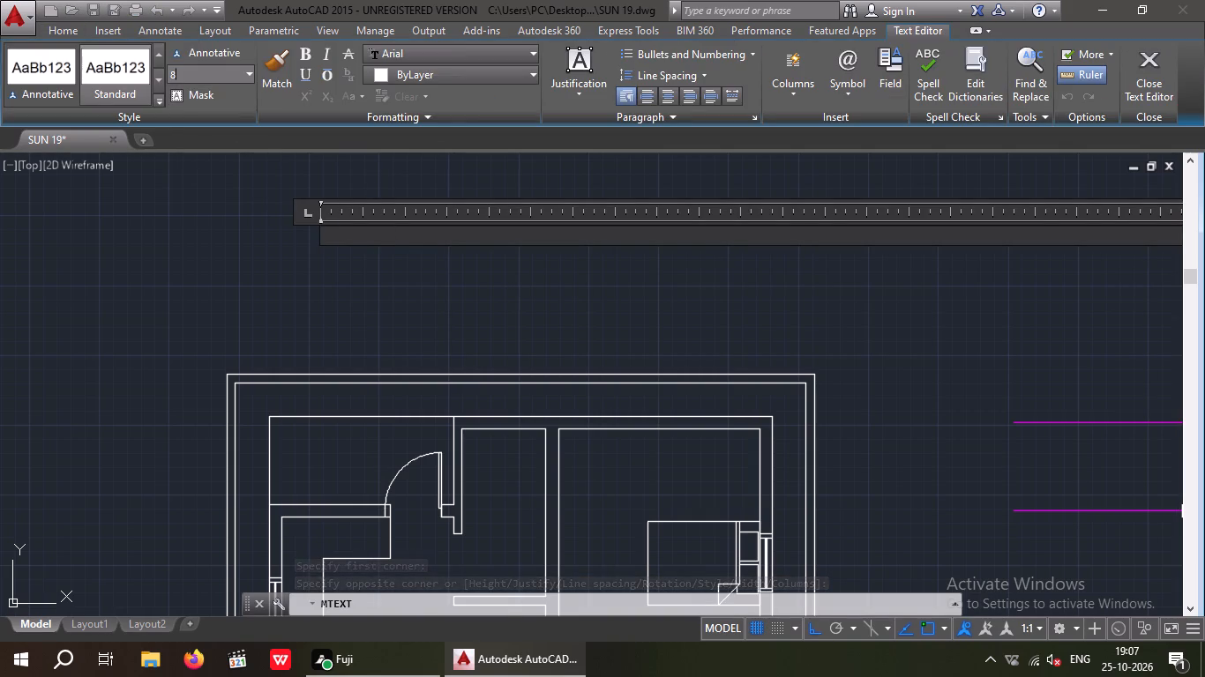
{"action": "key", "text": "shift+quotedbl"}
{"action": "key", "text": "Return"}
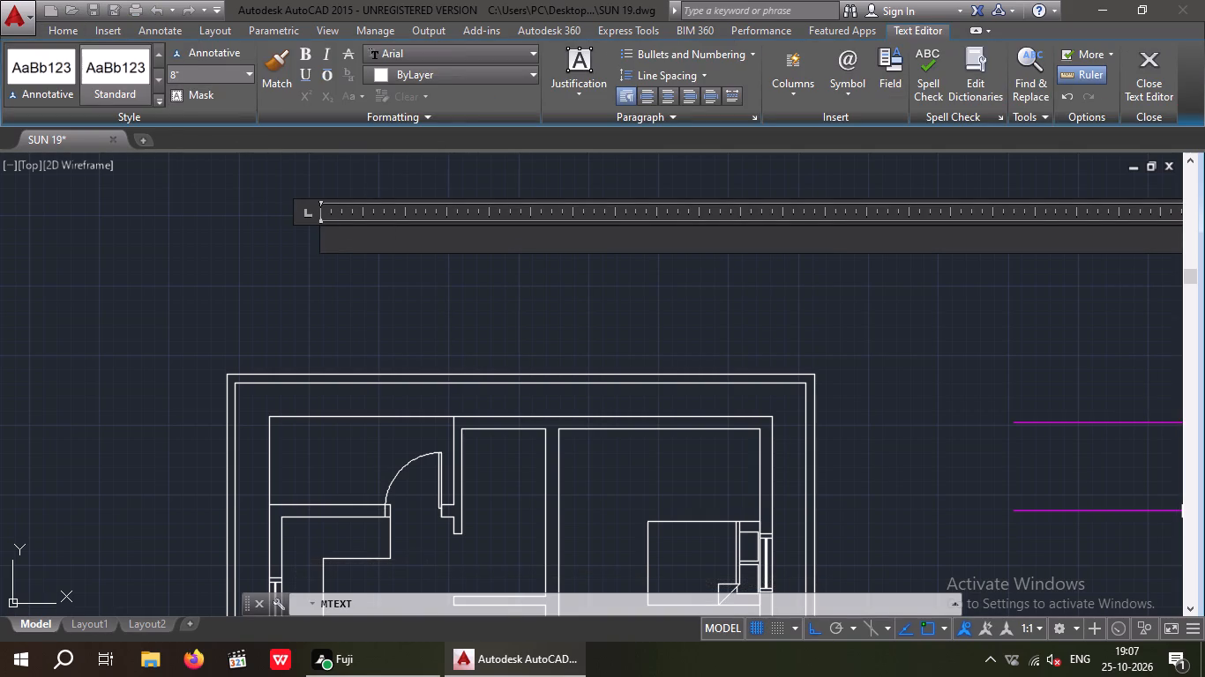
{"action": "type", "text": "ST"}
{"action": "type", "text": "ORE"}
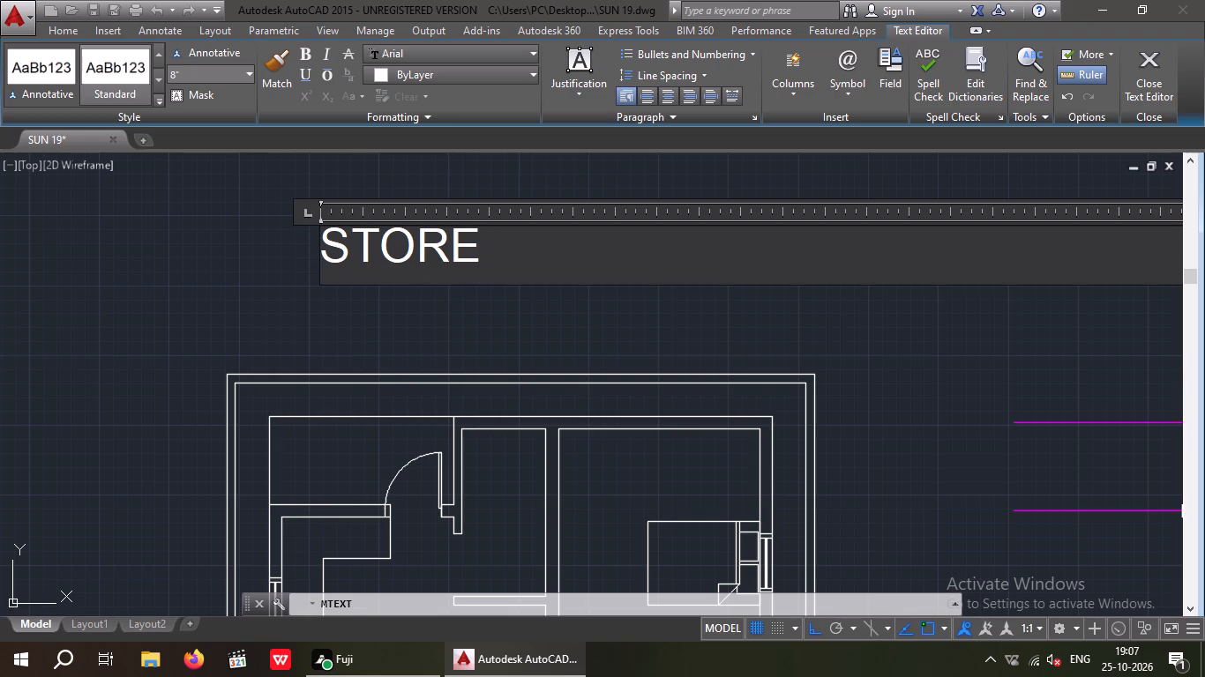
{"action": "key", "text": "space"}
{"action": "type", "text": "ROO"}
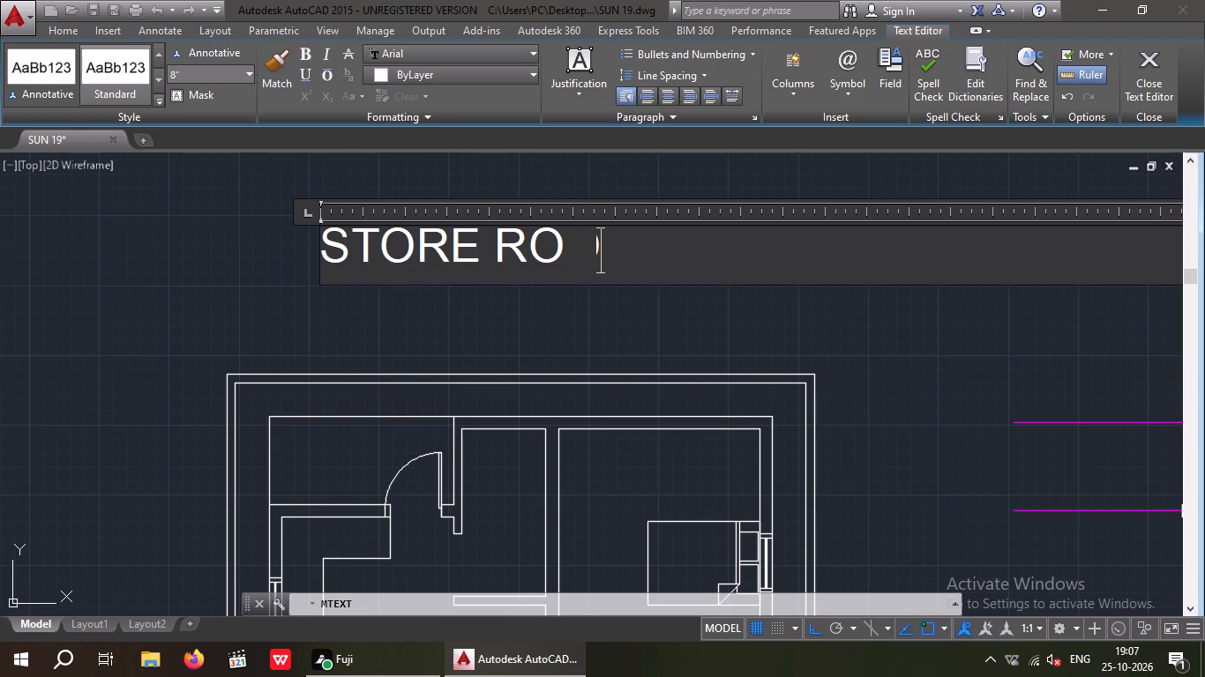
{"action": "key", "text": "m"}
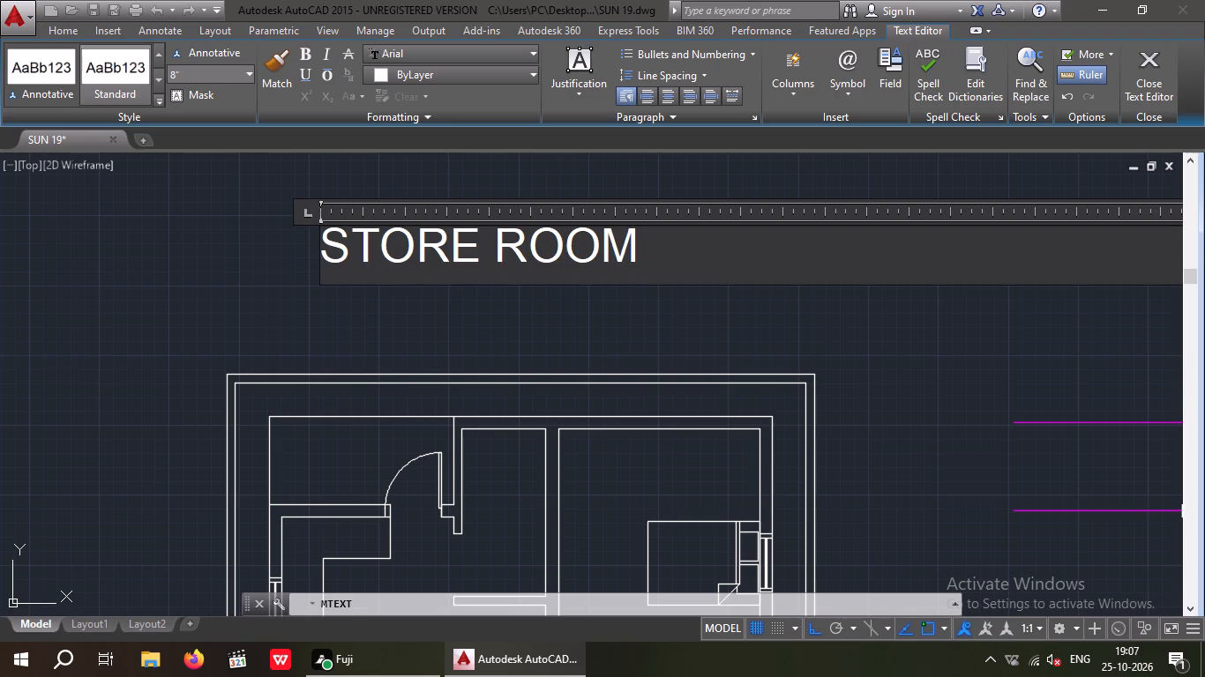
{"action": "key", "text": "Return"}
{"action": "type", "text": "5'"}
{"action": "type", "text": "X10'"}
Indent the 5'X10' line with spaces so it sits centred beneath STORE ROOM, and finish the text.
{"action": "key", "text": "Left"}
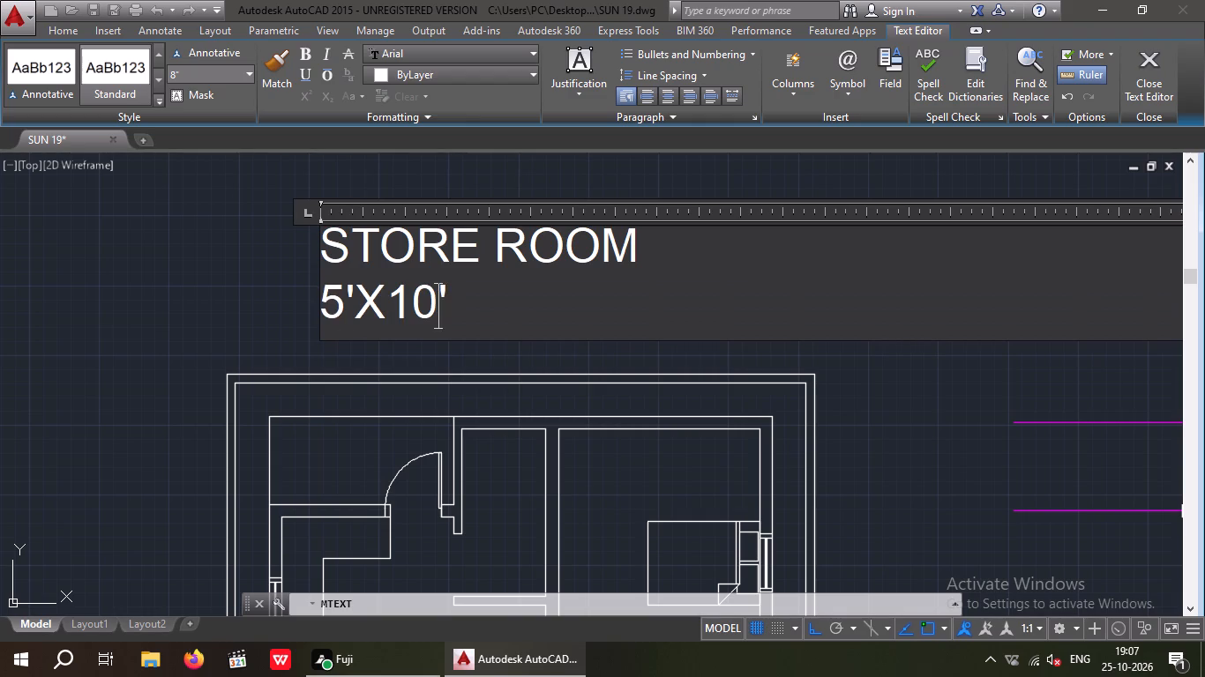
{"action": "key", "text": "Left"}
{"action": "key", "text": "Left"}
{"action": "key", "text": "Left"}
{"action": "key", "text": "Left"}
{"action": "key", "text": "Left"}
{"action": "key", "text": "space"}
{"action": "key", "text": "space"}
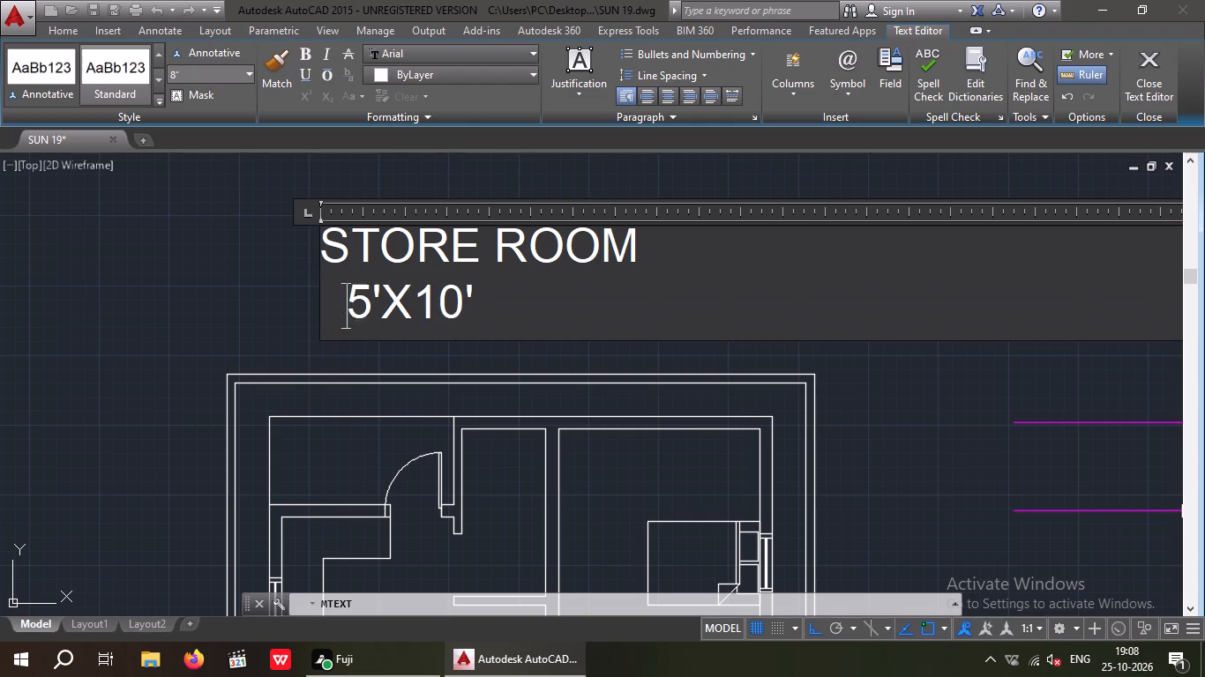
{"action": "key", "text": "space"}
{"action": "key", "text": "space"}
{"action": "key", "text": "space"}
{"action": "key", "text": "space"}
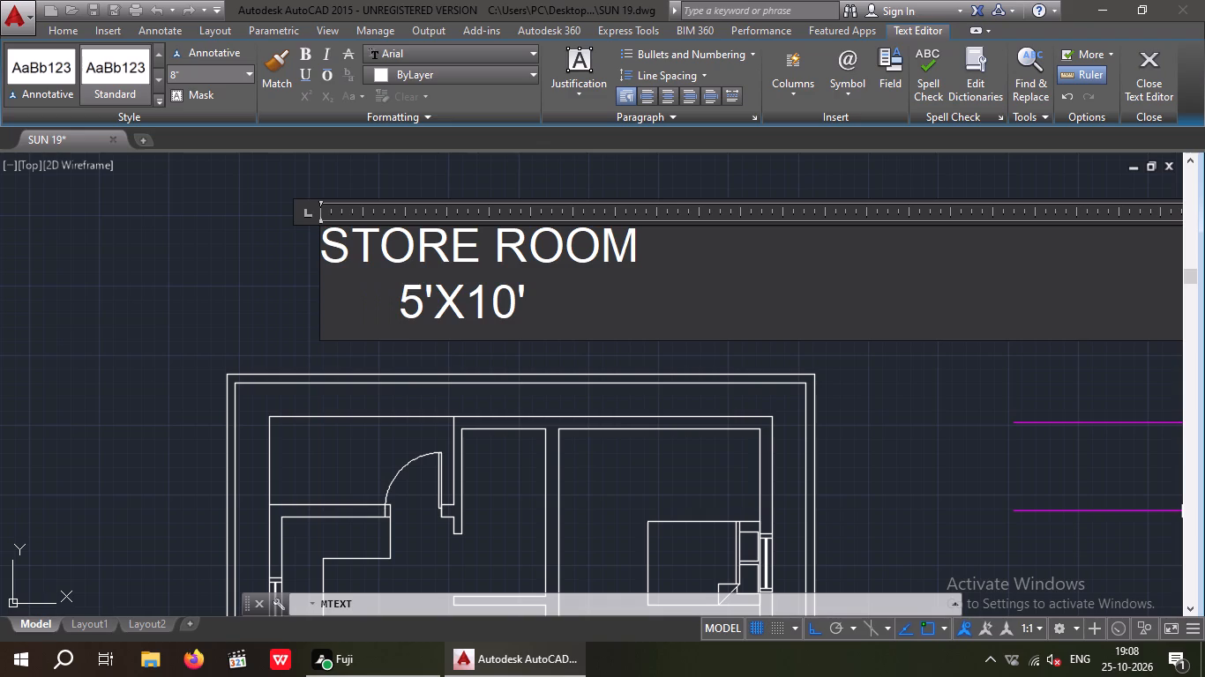
{"action": "left_click", "coordinate": [114, 267]}
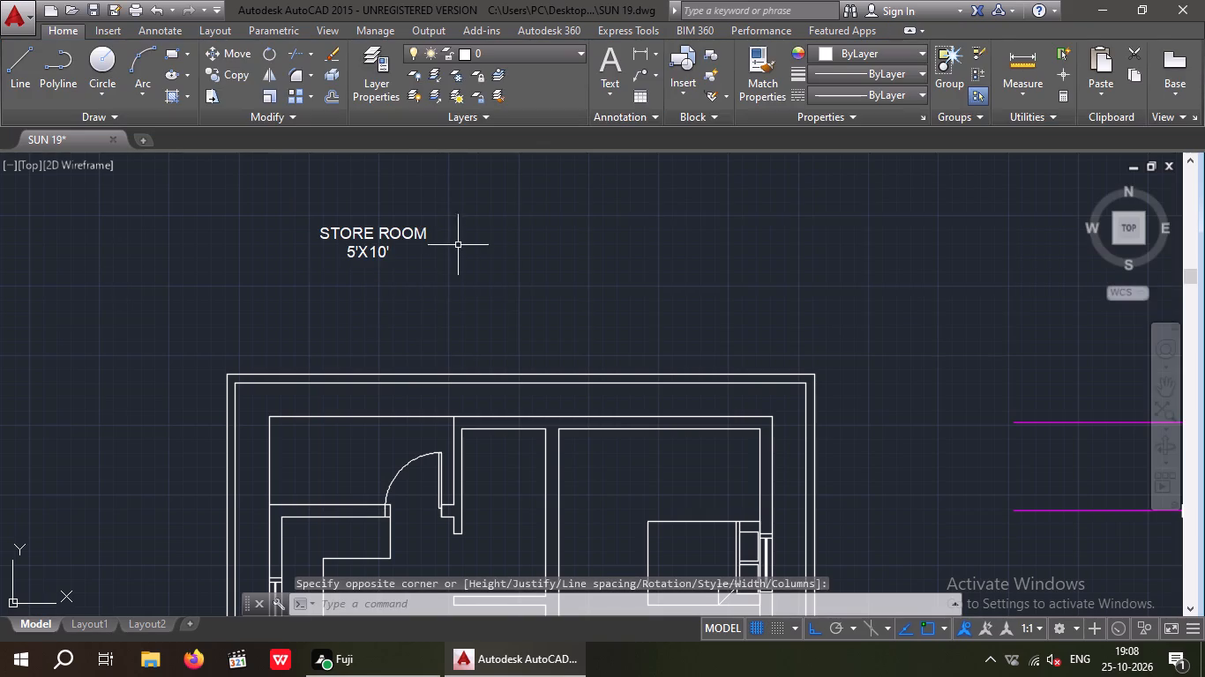
Rotate the STORE ROOM label to 270° so it reads vertically.
{"action": "left_click_drag", "start_coordinate": [453, 216], "coordinate": [414, 243]}
{"action": "left_click", "coordinate": [345, 273]}
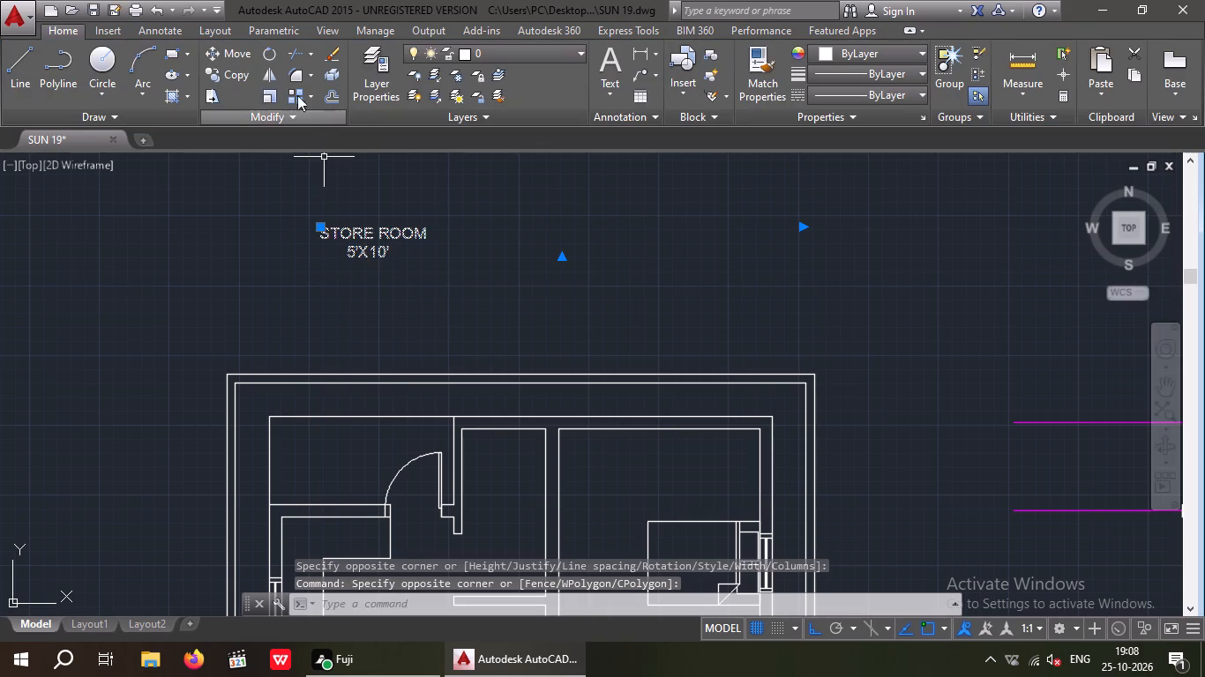
{"action": "left_click", "coordinate": [273, 51]}
{"action": "left_click_drag", "start_coordinate": [433, 245], "coordinate": [419, 302]}
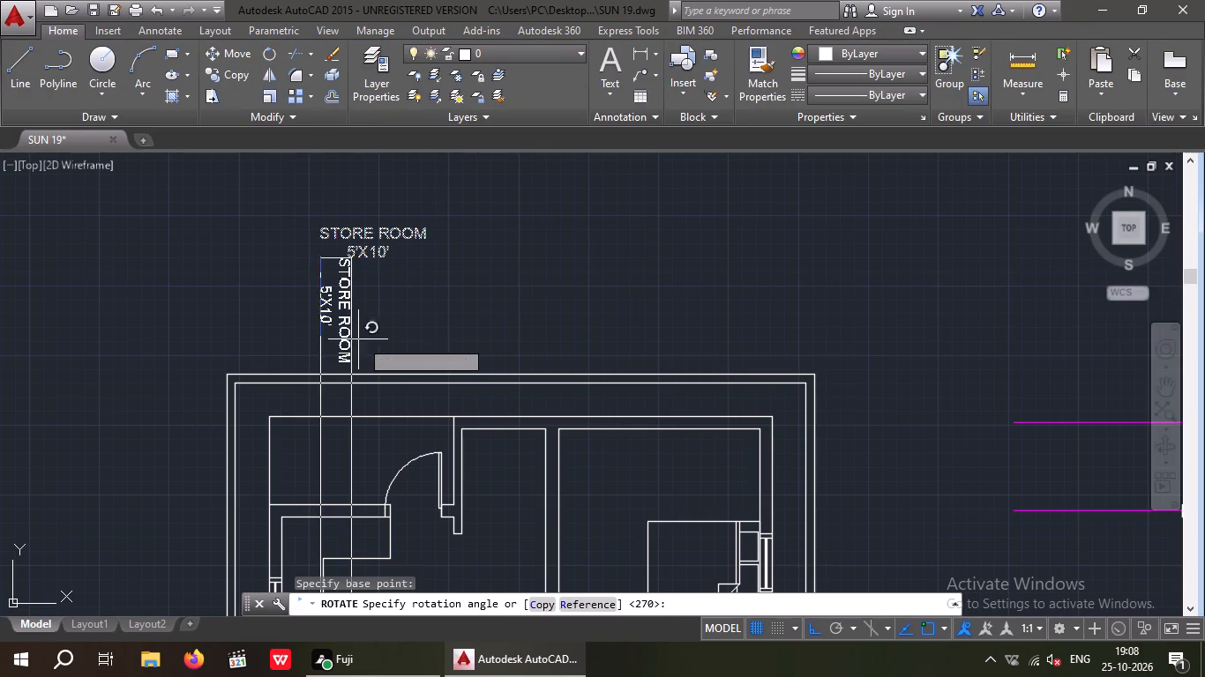
{"action": "left_click", "coordinate": [302, 457]}
Move the rotated STORE ROOM label, with Ortho off, into the narrow room west of the northeast bedroom.
{"action": "left_click_drag", "start_coordinate": [378, 260], "coordinate": [311, 316]}
{"action": "left_click", "coordinate": [275, 331]}
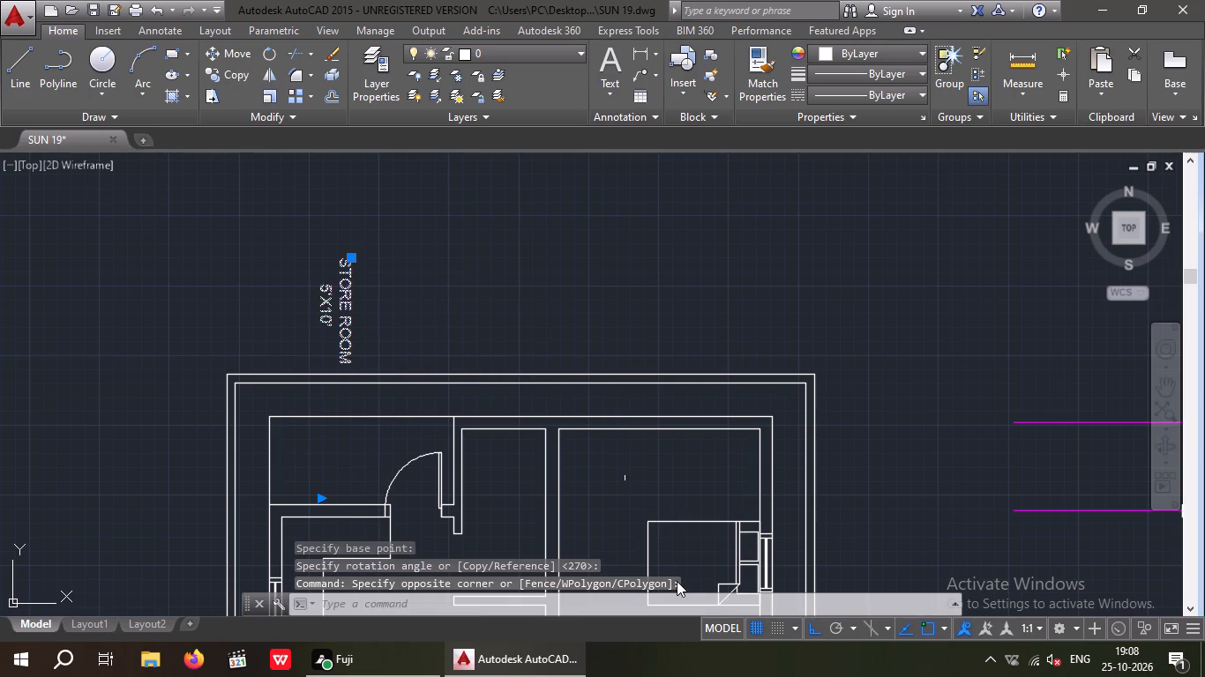
{"action": "left_click", "coordinate": [813, 635]}
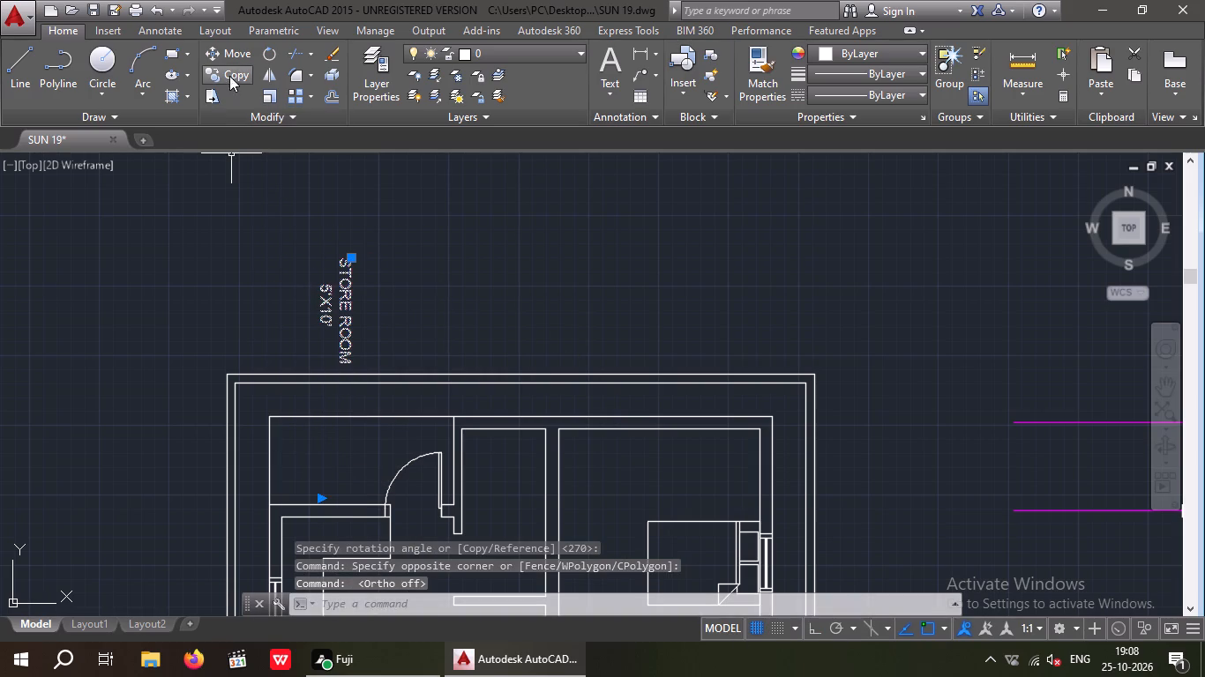
{"action": "left_click", "coordinate": [231, 61]}
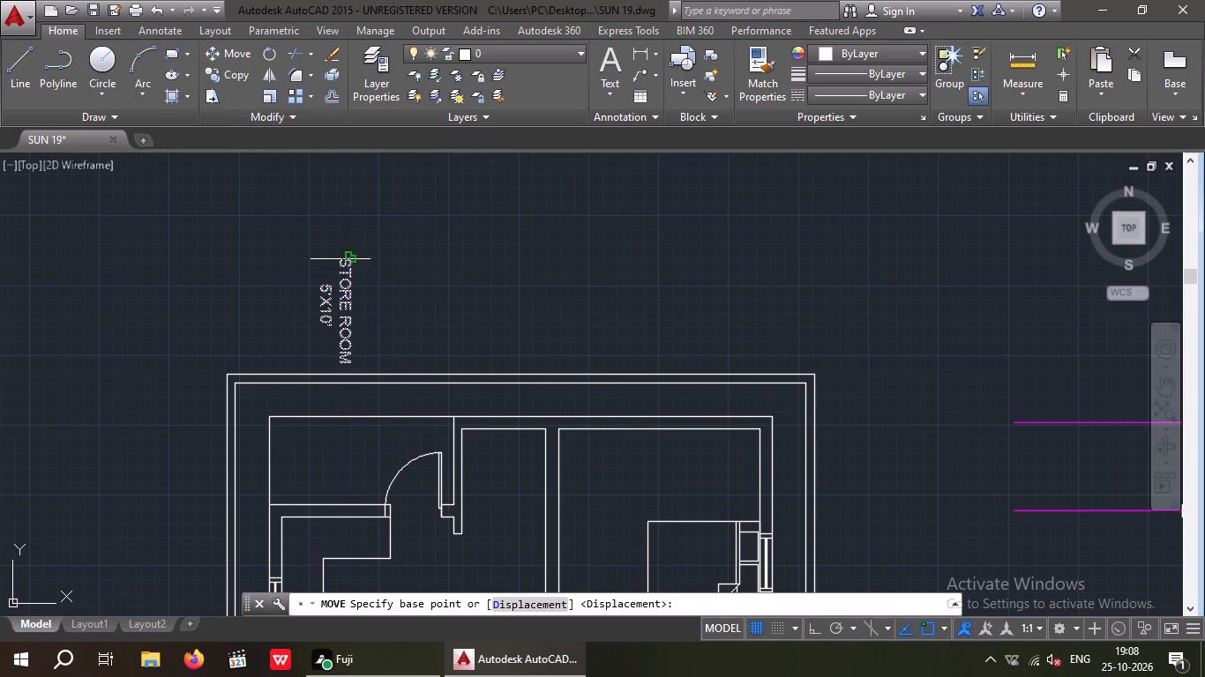
{"action": "left_click", "coordinate": [341, 259]}
{"action": "middle_click_drag", "start_coordinate": [511, 473], "coordinate": [472, 385]}
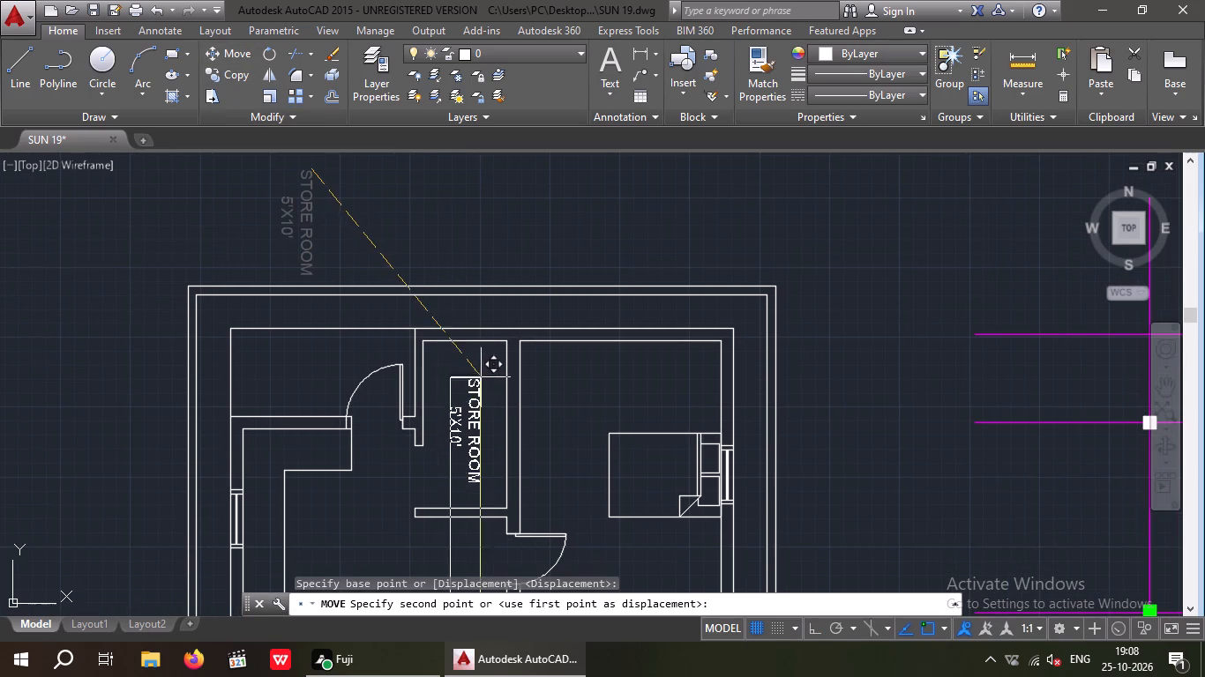
{"action": "left_click", "coordinate": [479, 370]}
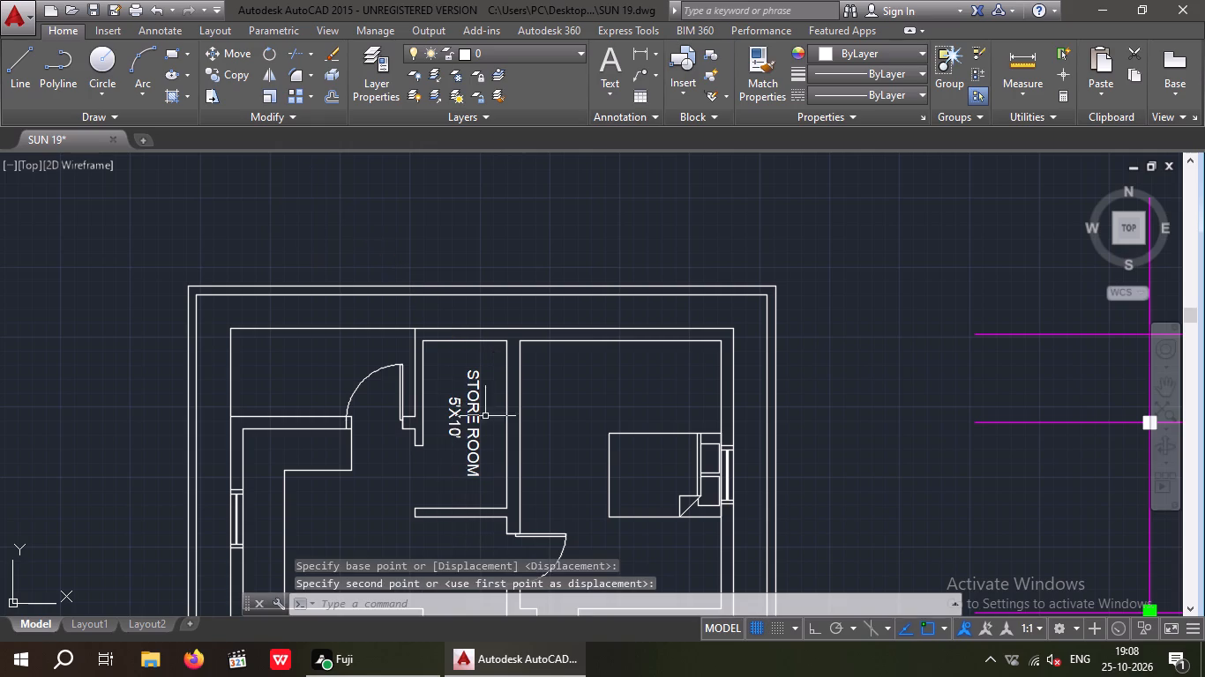
Measure the northeast bedroom's interior width along its north wall, using a temporary linear dimension.
{"action": "middle_click_drag", "start_coordinate": [457, 464], "coordinate": [448, 450]}
{"action": "scroll", "coordinate": [451, 422], "scroll_direction": "down", "scroll_amount": 2}
{"action": "scroll", "coordinate": [453, 405], "scroll_direction": "up", "scroll_amount": 2}
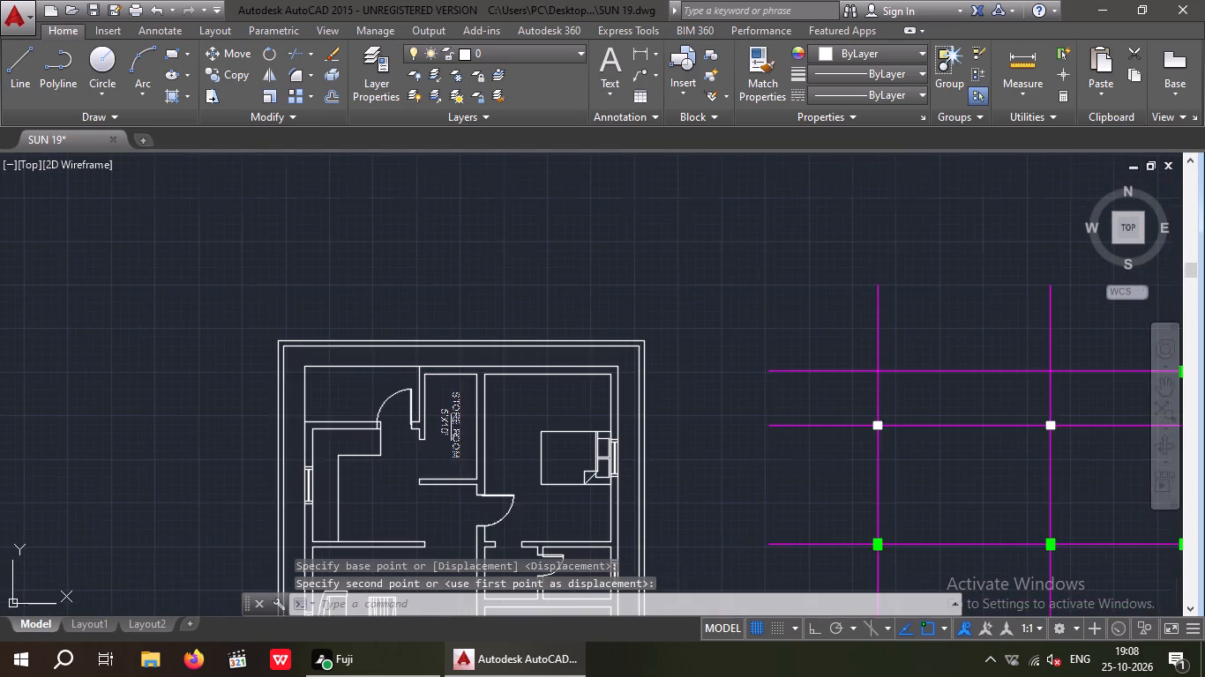
{"action": "scroll", "coordinate": [451, 410], "scroll_direction": "up", "scroll_amount": 2}
{"action": "middle_click_drag", "start_coordinate": [458, 420], "coordinate": [444, 348]}
{"action": "scroll", "coordinate": [448, 347], "scroll_direction": "down", "scroll_amount": 2}
{"action": "middle_click_drag", "start_coordinate": [491, 391], "coordinate": [425, 362]}
{"action": "scroll", "coordinate": [437, 352], "scroll_direction": "down", "scroll_amount": 2}
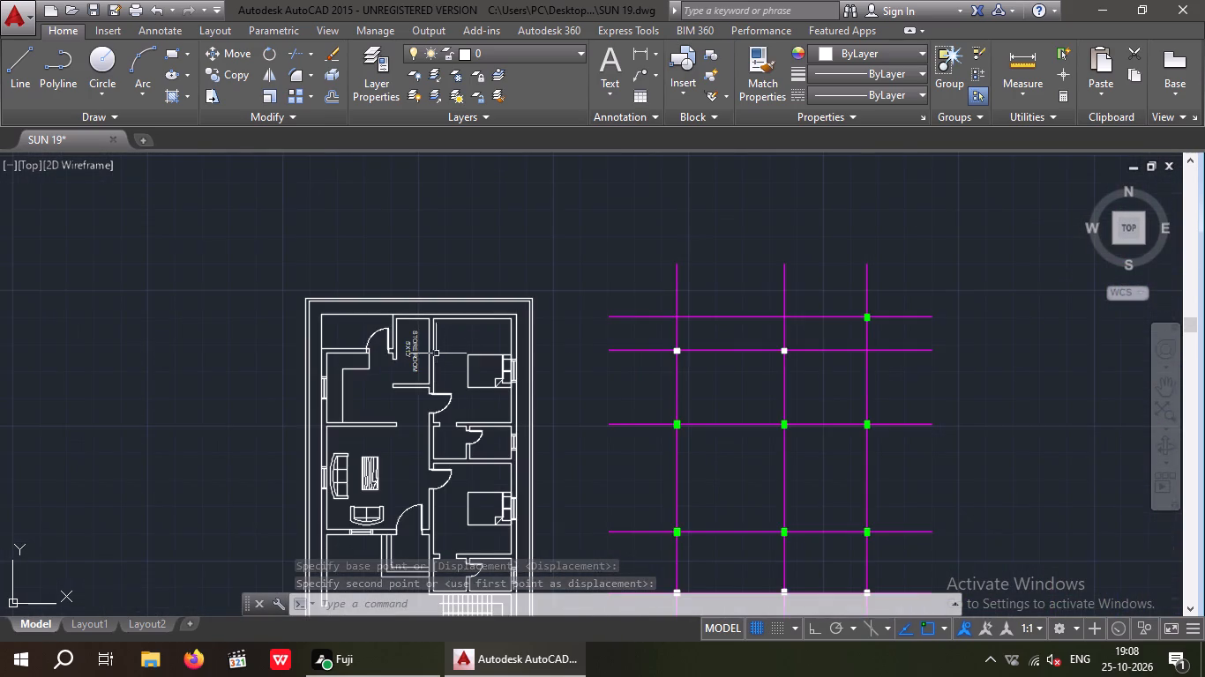
{"action": "scroll", "coordinate": [445, 362], "scroll_direction": "up", "scroll_amount": 2}
{"action": "scroll", "coordinate": [461, 361], "scroll_direction": "down", "scroll_amount": 1}
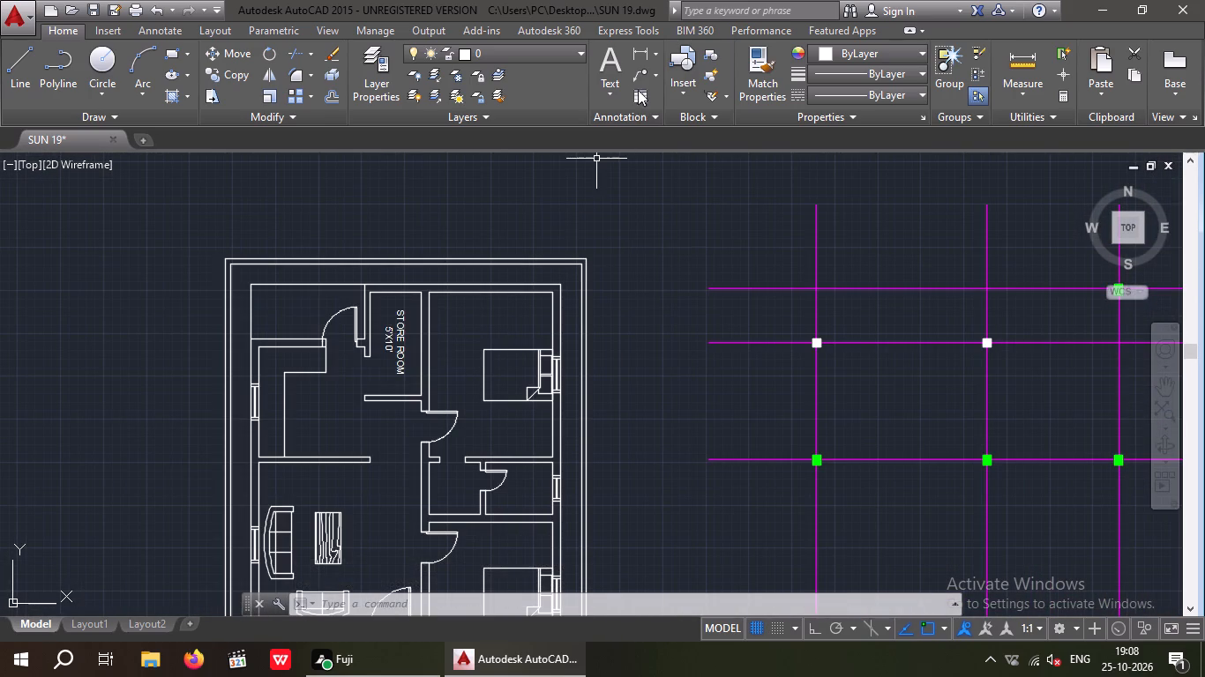
{"action": "left_click", "coordinate": [632, 61]}
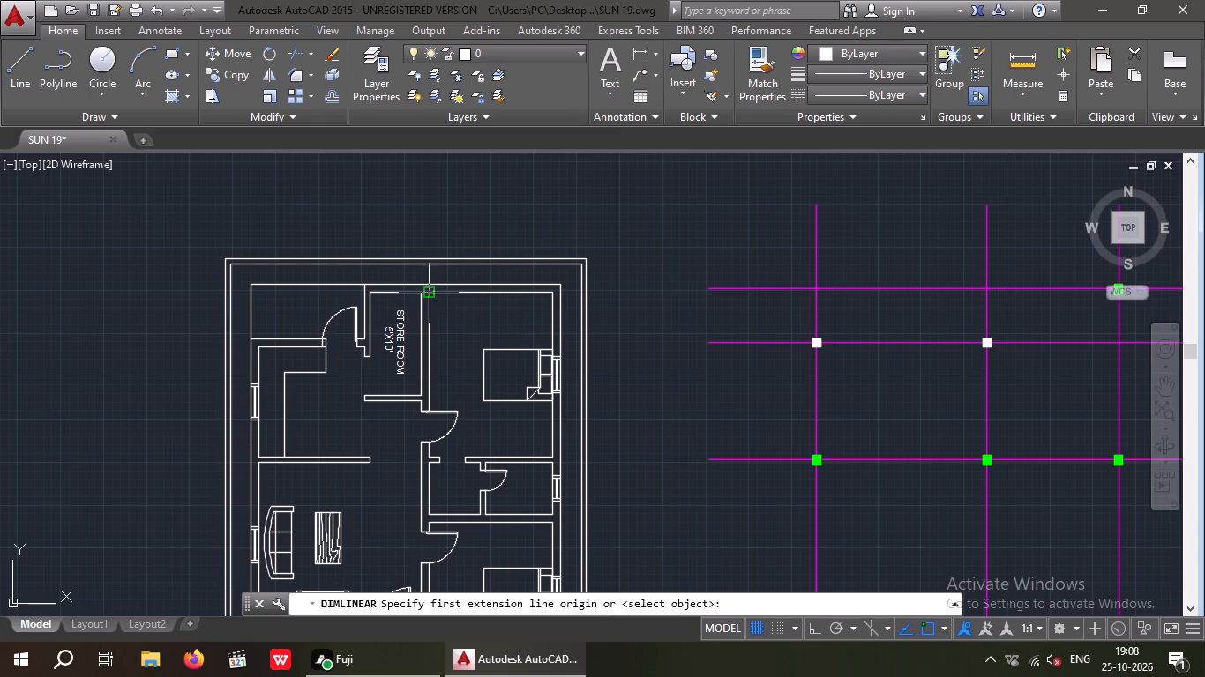
{"action": "left_click", "coordinate": [432, 292]}
{"action": "scroll", "coordinate": [555, 292], "scroll_direction": "up", "scroll_amount": 2}
{"action": "left_click", "coordinate": [543, 294]}
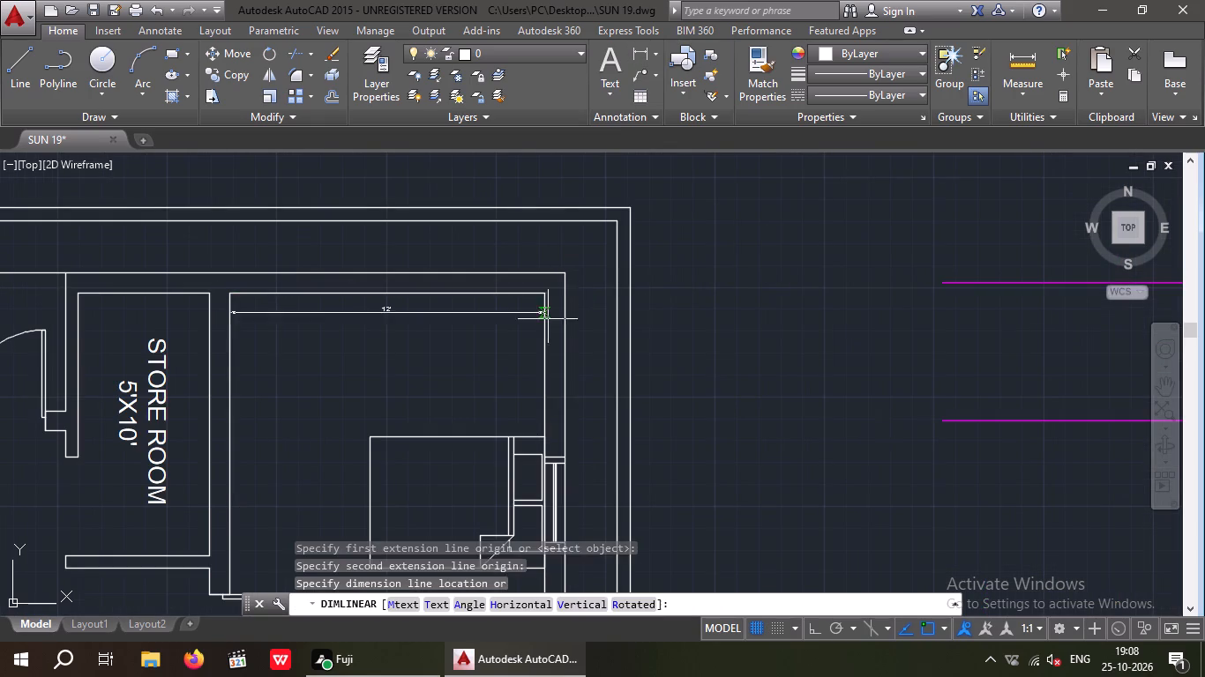
{"action": "scroll", "coordinate": [514, 374], "scroll_direction": "up", "scroll_amount": 3}
{"action": "scroll", "coordinate": [454, 352], "scroll_direction": "down", "scroll_amount": 2}
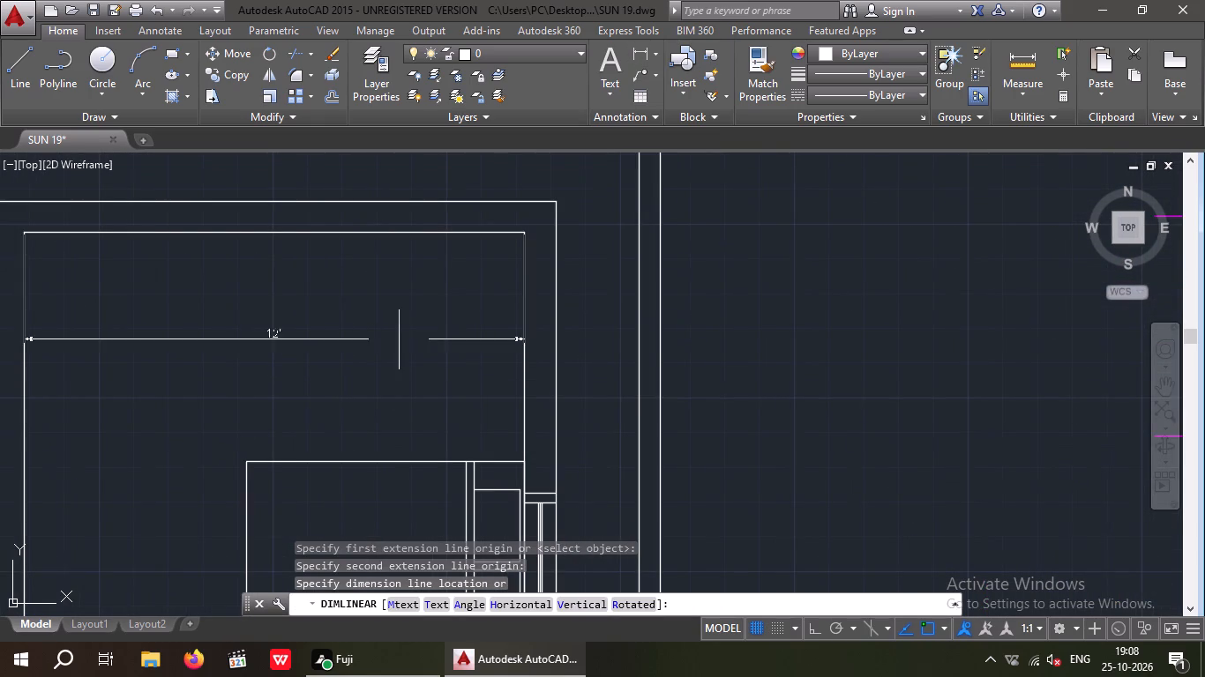
{"action": "scroll", "coordinate": [258, 338], "scroll_direction": "up", "scroll_amount": 2}
{"action": "key", "text": "space"}
Measure the northeast bedroom's interior length along its west wall, using a temporary linear dimension.
{"action": "scroll", "coordinate": [318, 338], "scroll_direction": "down", "scroll_amount": 4}
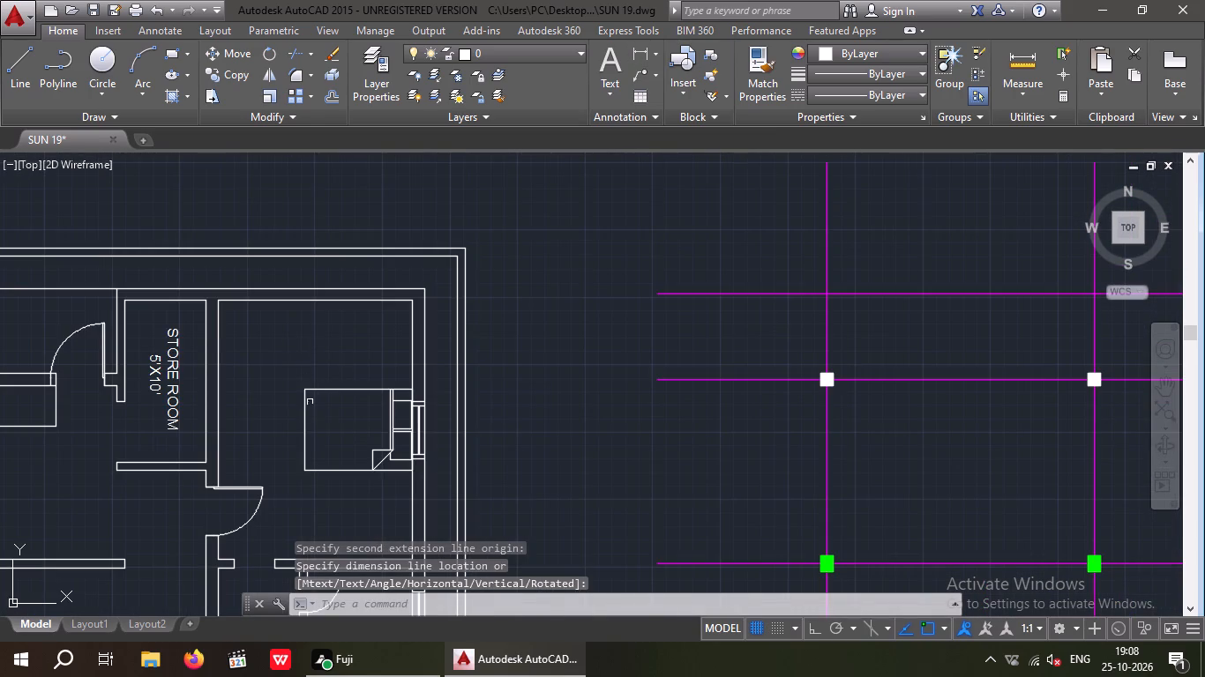
{"action": "key", "text": "space"}
{"action": "left_click_drag", "start_coordinate": [220, 301], "coordinate": [223, 318]}
{"action": "scroll", "coordinate": [211, 550], "scroll_direction": "up", "scroll_amount": 2}
{"action": "left_click", "coordinate": [227, 575]}
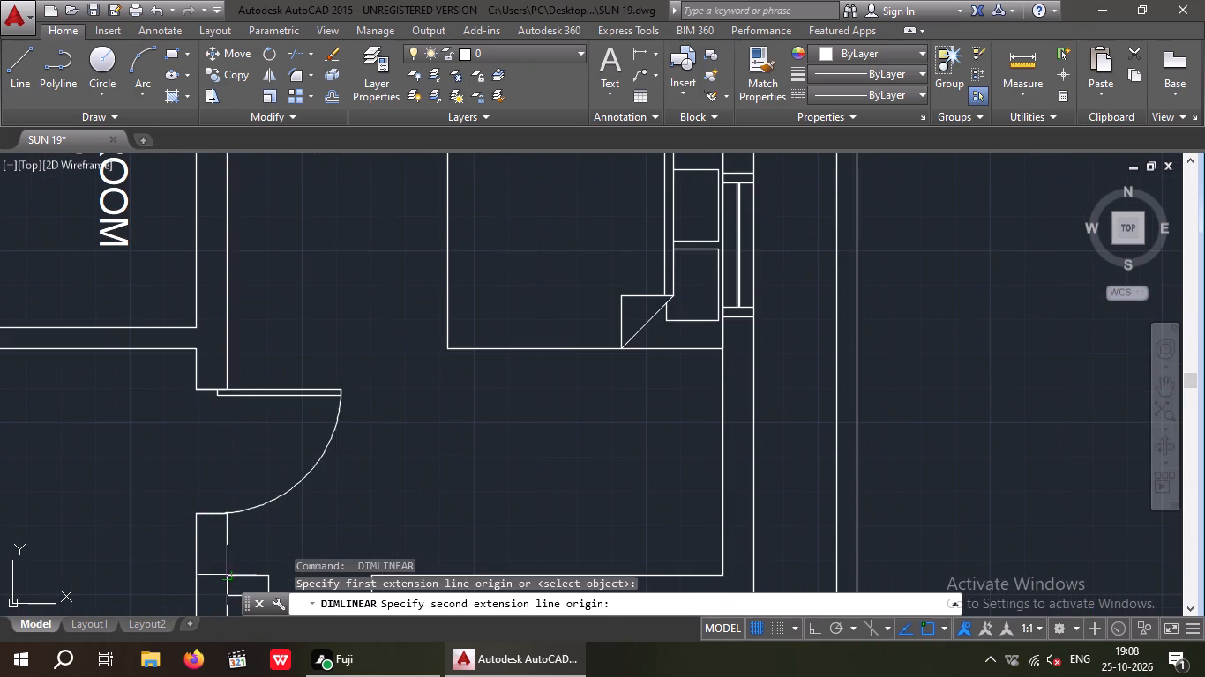
{"action": "scroll", "coordinate": [313, 431], "scroll_direction": "up", "scroll_amount": 1}
{"action": "middle_click_drag", "start_coordinate": [332, 311], "coordinate": [326, 454]}
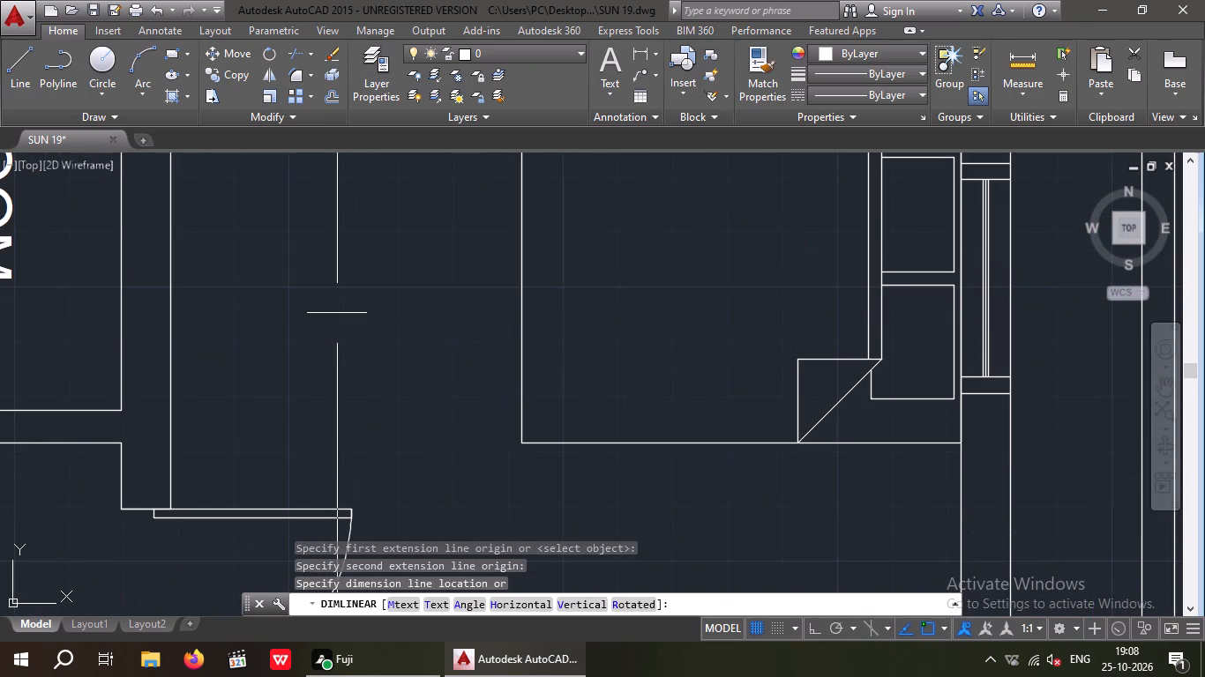
{"action": "scroll", "coordinate": [334, 300], "scroll_direction": "down", "scroll_amount": 2}
{"action": "key", "text": "space"}
Measure the kitchen's interior width along its north wall, across the door opening, using a temporary linear dimension.
{"action": "scroll", "coordinate": [356, 324], "scroll_direction": "down", "scroll_amount": 3}
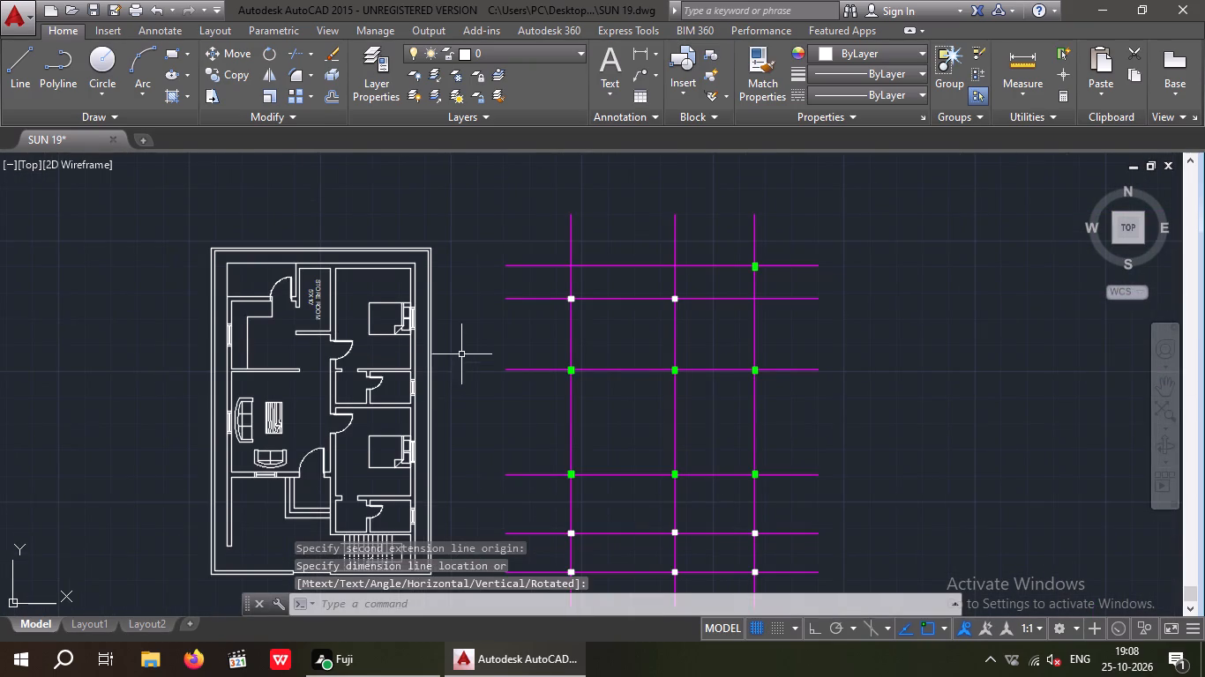
{"action": "middle_click_drag", "start_coordinate": [462, 370], "coordinate": [463, 400]}
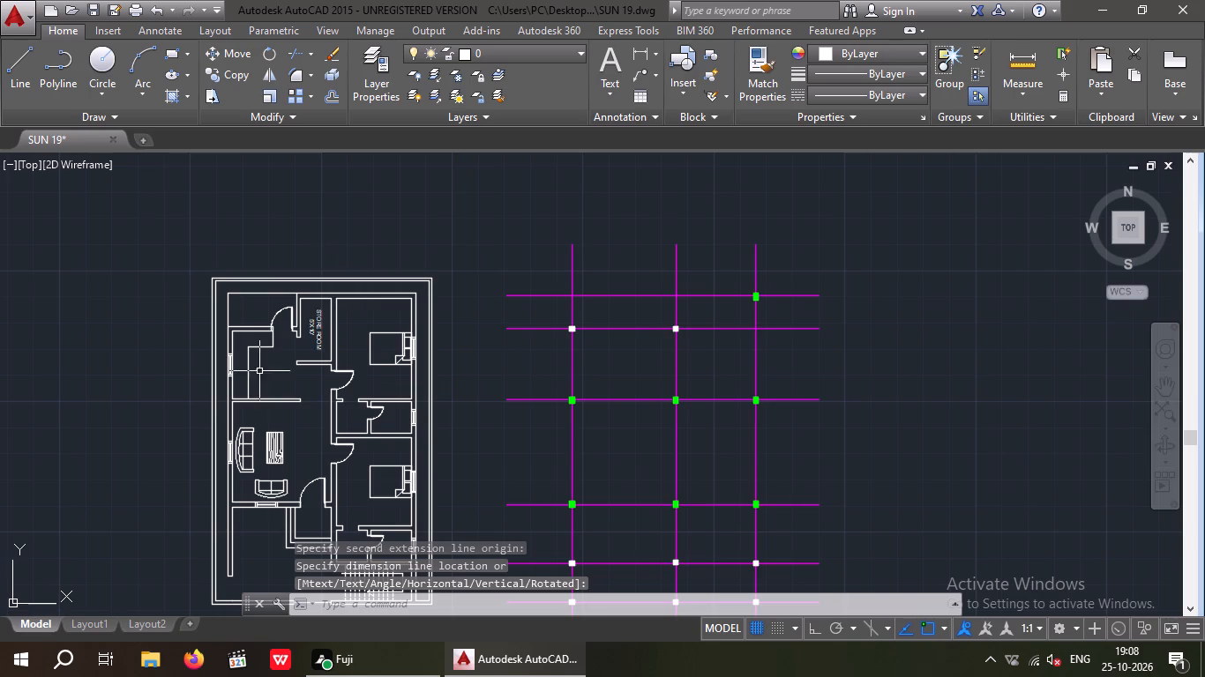
{"action": "middle_click_drag", "start_coordinate": [282, 398], "coordinate": [334, 388]}
{"action": "key", "text": "space"}
{"action": "scroll", "coordinate": [287, 312], "scroll_direction": "up", "scroll_amount": 1}
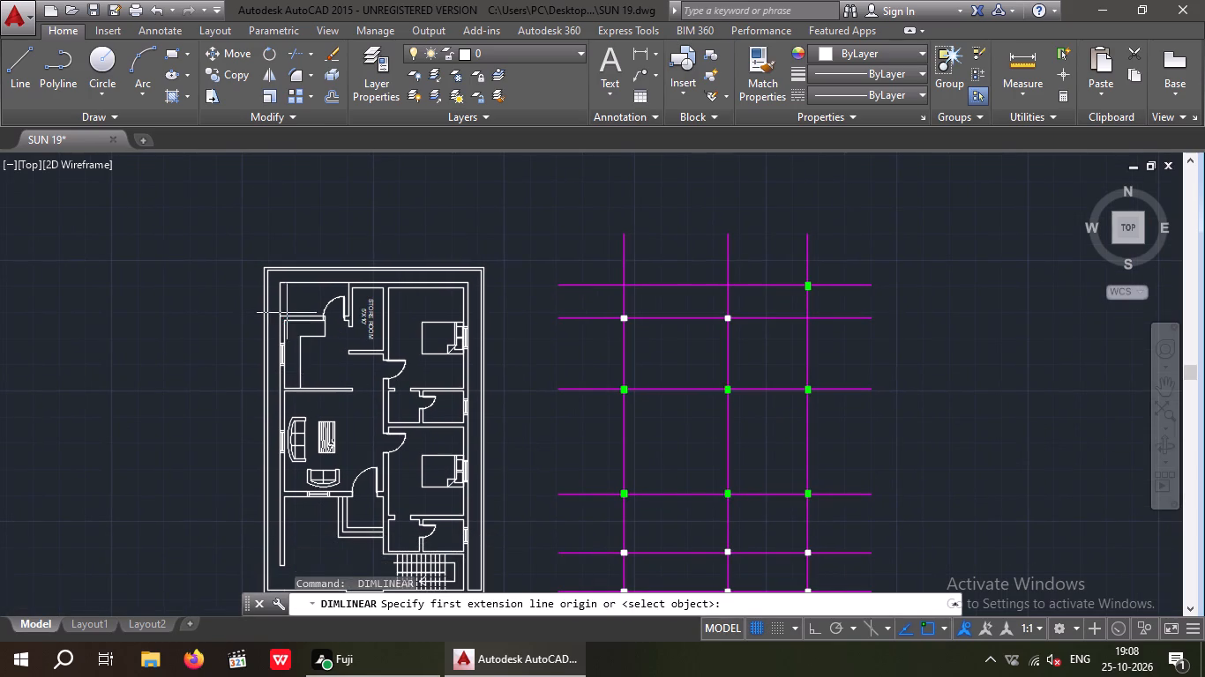
{"action": "scroll", "coordinate": [287, 313], "scroll_direction": "up", "scroll_amount": 2}
{"action": "left_click", "coordinate": [271, 342]}
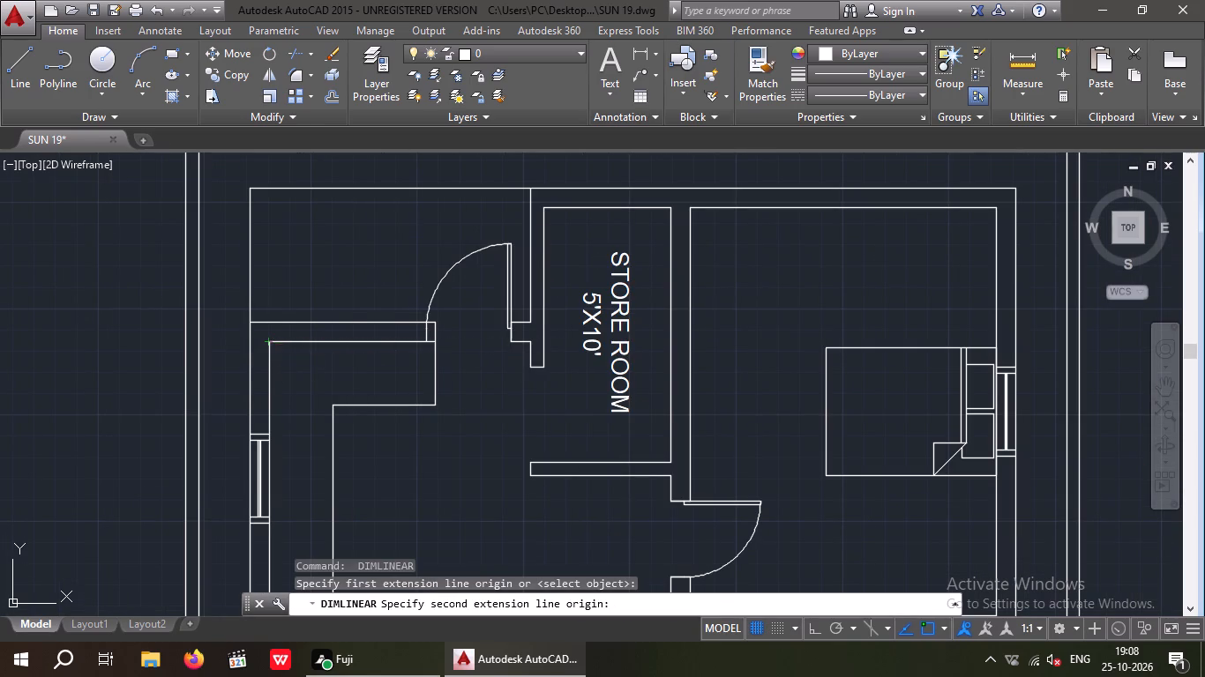
{"action": "scroll", "coordinate": [535, 343], "scroll_direction": "up", "scroll_amount": 2}
{"action": "left_click_drag", "start_coordinate": [518, 338], "coordinate": [510, 347]}
{"action": "scroll", "coordinate": [443, 436], "scroll_direction": "up", "scroll_amount": 1}
{"action": "middle_click_drag", "start_coordinate": [456, 424], "coordinate": [563, 405]}
{"action": "scroll", "coordinate": [558, 398], "scroll_direction": "down", "scroll_amount": 1}
{"action": "key", "text": "space"}
Measure the kitchen's interior length along its west wall, using a temporary linear dimension.
{"action": "scroll", "coordinate": [442, 405], "scroll_direction": "down", "scroll_amount": 4}
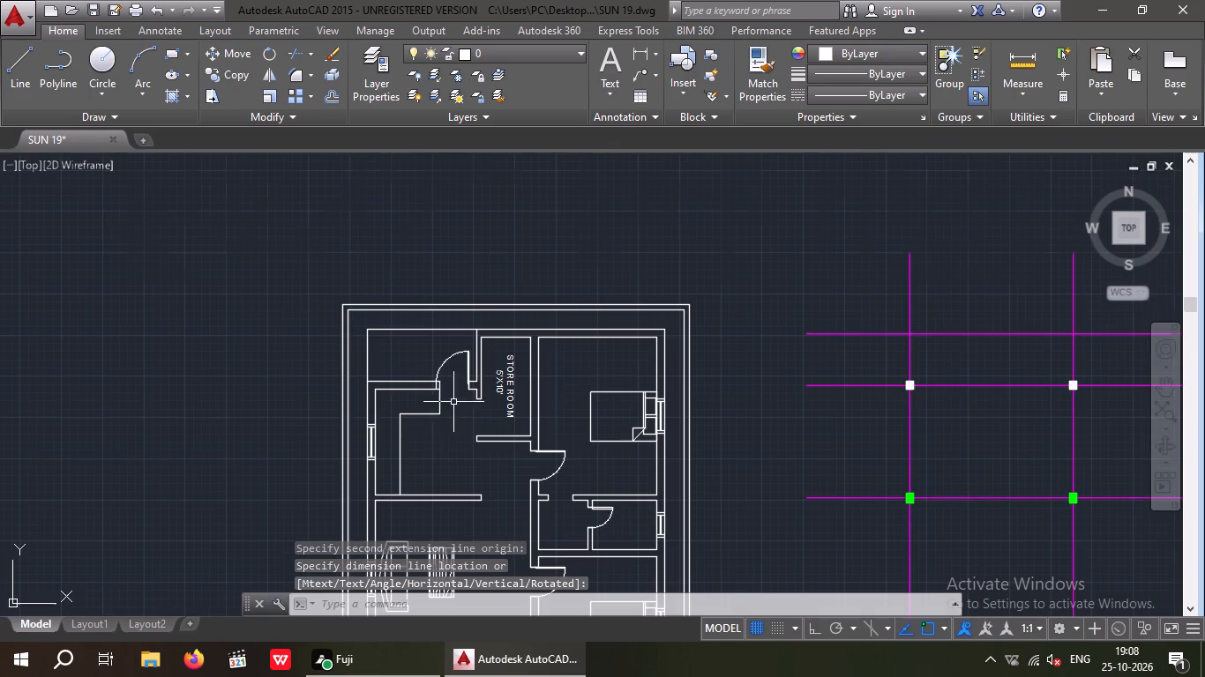
{"action": "key", "text": "space"}
{"action": "left_click", "coordinate": [377, 389]}
{"action": "scroll", "coordinate": [383, 502], "scroll_direction": "up", "scroll_amount": 3}
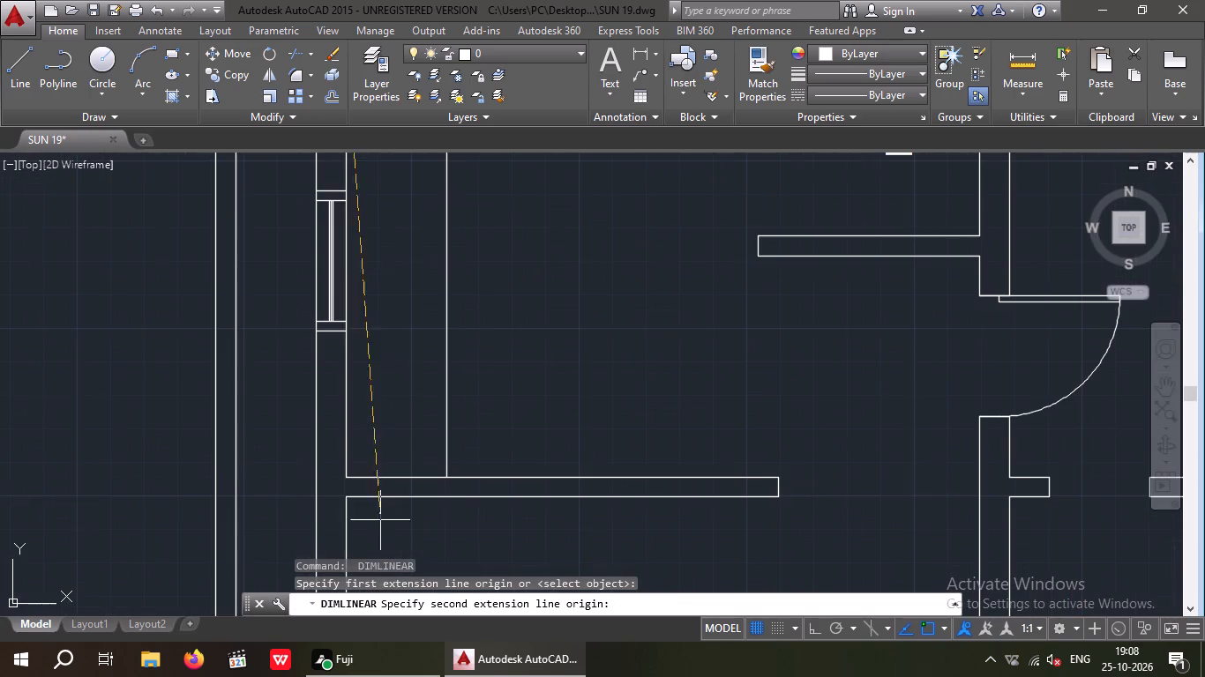
{"action": "left_click", "coordinate": [343, 480]}
{"action": "middle_click_drag", "start_coordinate": [410, 287], "coordinate": [399, 374]}
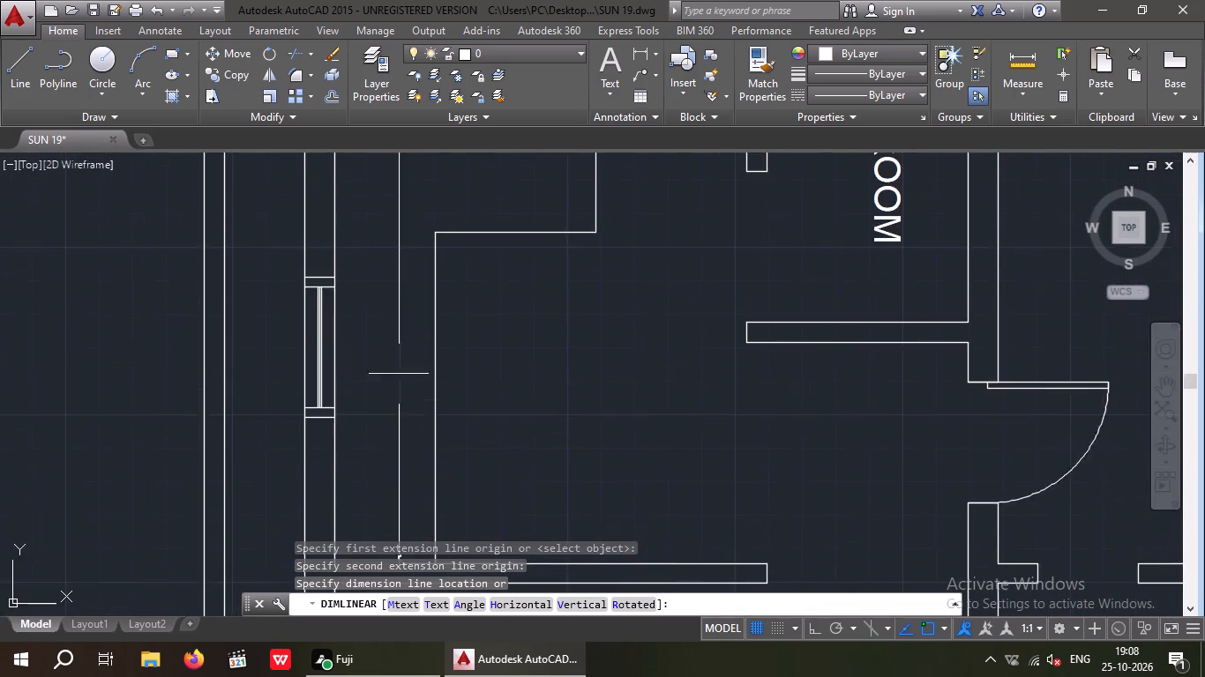
{"action": "scroll", "coordinate": [399, 323], "scroll_direction": "up", "scroll_amount": 2}
{"action": "scroll", "coordinate": [399, 336], "scroll_direction": "down", "scroll_amount": 3}
{"action": "key", "text": "space"}
Add an 8" high multiline text label in the kitchen reading KITCHEN, with 10'3"X10'9" on the line below.
{"action": "scroll", "coordinate": [400, 362], "scroll_direction": "down", "scroll_amount": 2}
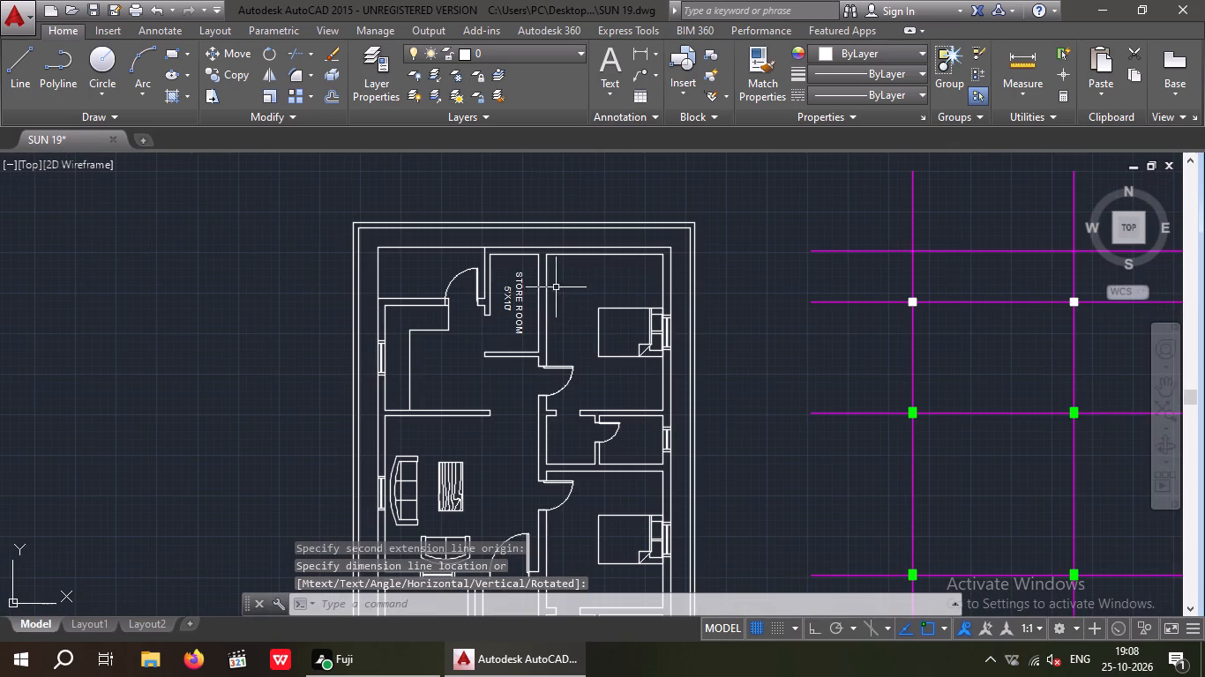
{"action": "left_click", "coordinate": [609, 69]}
{"action": "scroll", "coordinate": [438, 362], "scroll_direction": "up", "scroll_amount": 2}
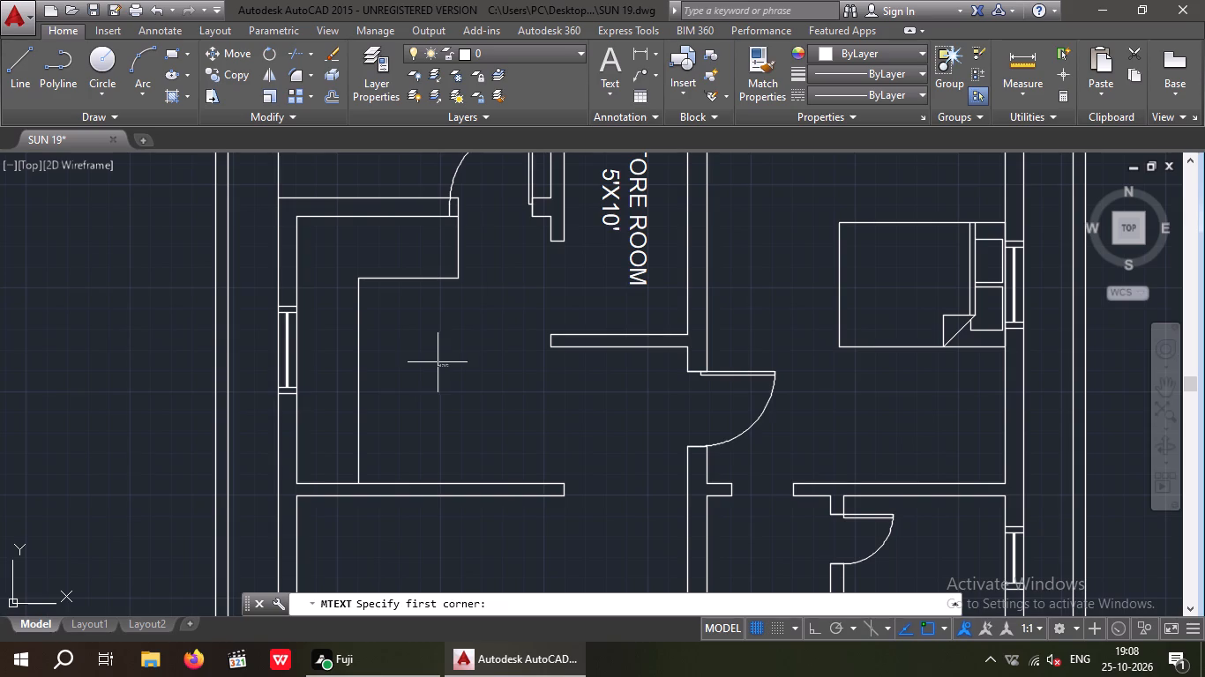
{"action": "left_click_drag", "start_coordinate": [381, 350], "coordinate": [403, 412]}
{"action": "middle_click_drag", "start_coordinate": [604, 435], "coordinate": [406, 435]}
{"action": "scroll", "coordinate": [536, 437], "scroll_direction": "down", "scroll_amount": 1}
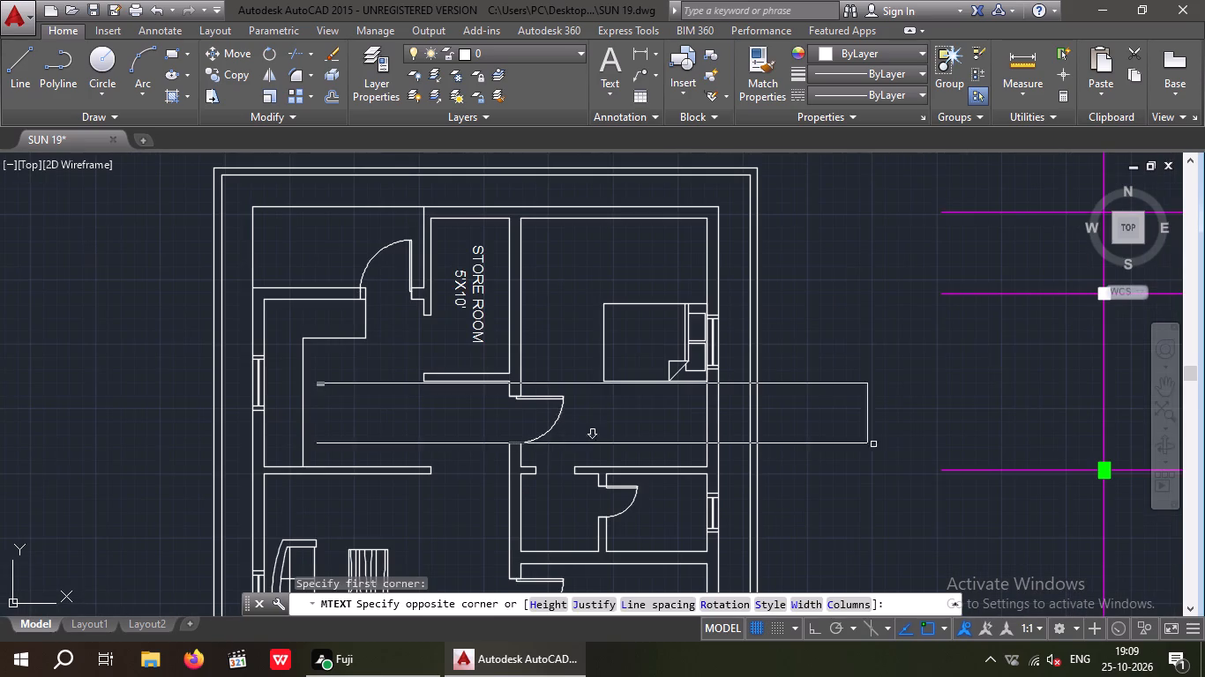
{"action": "left_click", "coordinate": [922, 447]}
{"action": "left_click", "coordinate": [199, 76]}
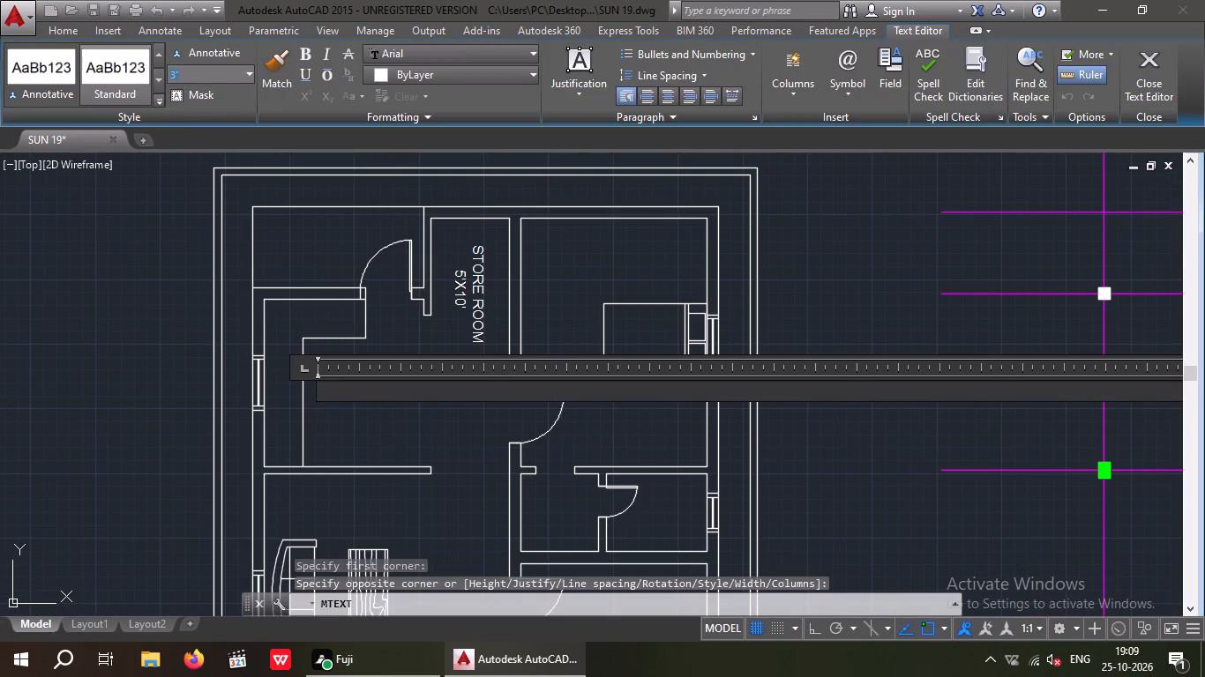
{"action": "key", "text": "8"}
{"action": "key", "text": "shift+quotedbl"}
{"action": "key", "text": "Return"}
{"action": "type", "text": "KITCHE"}
{"action": "key", "text": "n"}
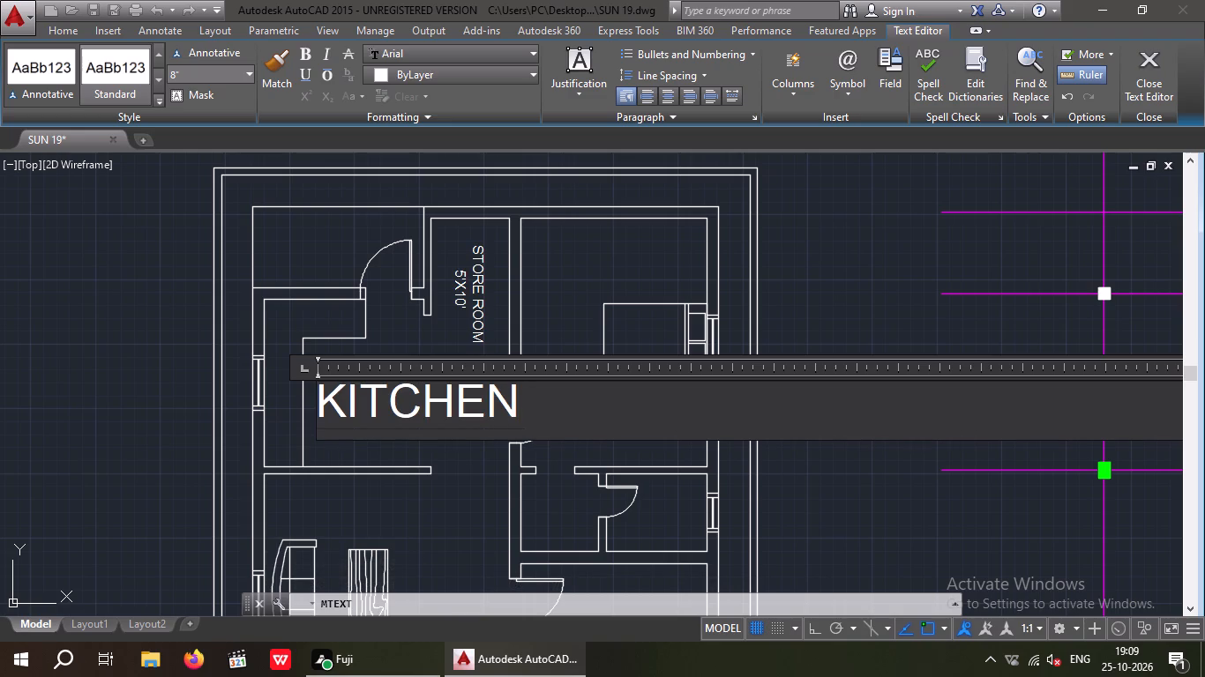
{"action": "key", "text": "Return"}
{"action": "type", "text": "10'"}
{"action": "type", "text": "3\"X10'"}
{"action": "type", "text": "9\""}
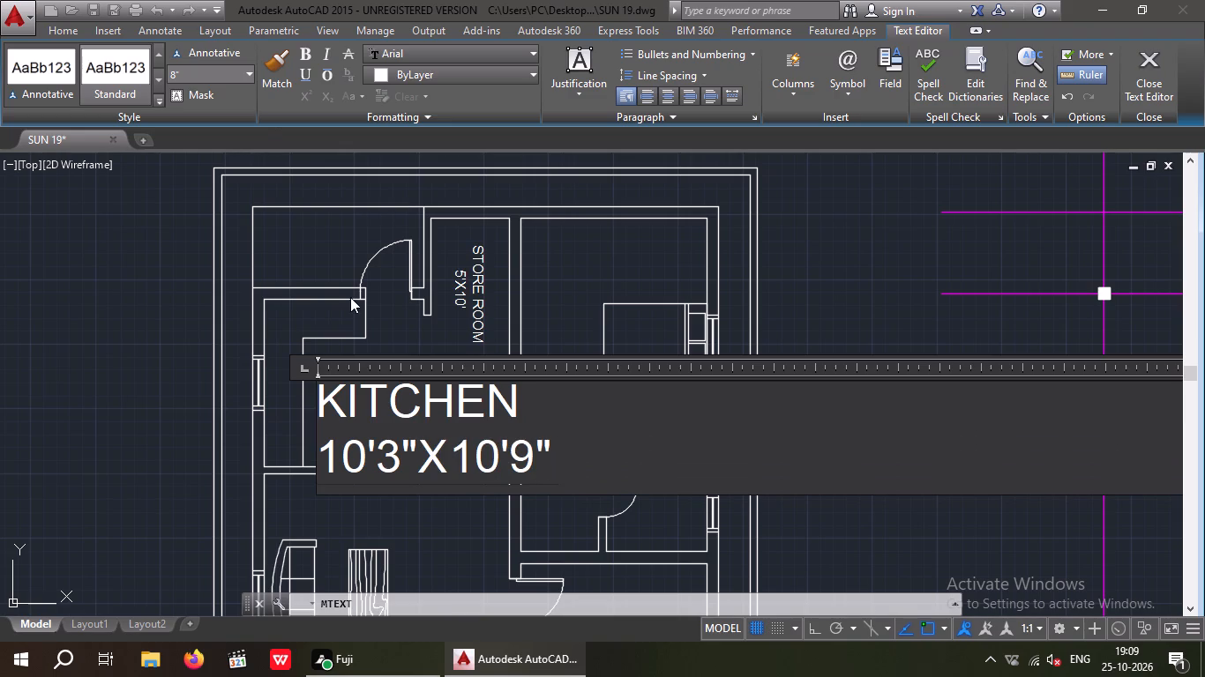
{"action": "left_click", "coordinate": [157, 296]}
Move the KITCHEN label southeast, further away from the counter into the kitchen's open floor area.
{"action": "scroll", "coordinate": [320, 420], "scroll_direction": "up", "scroll_amount": 2}
{"action": "left_click_drag", "start_coordinate": [357, 443], "coordinate": [347, 434]}
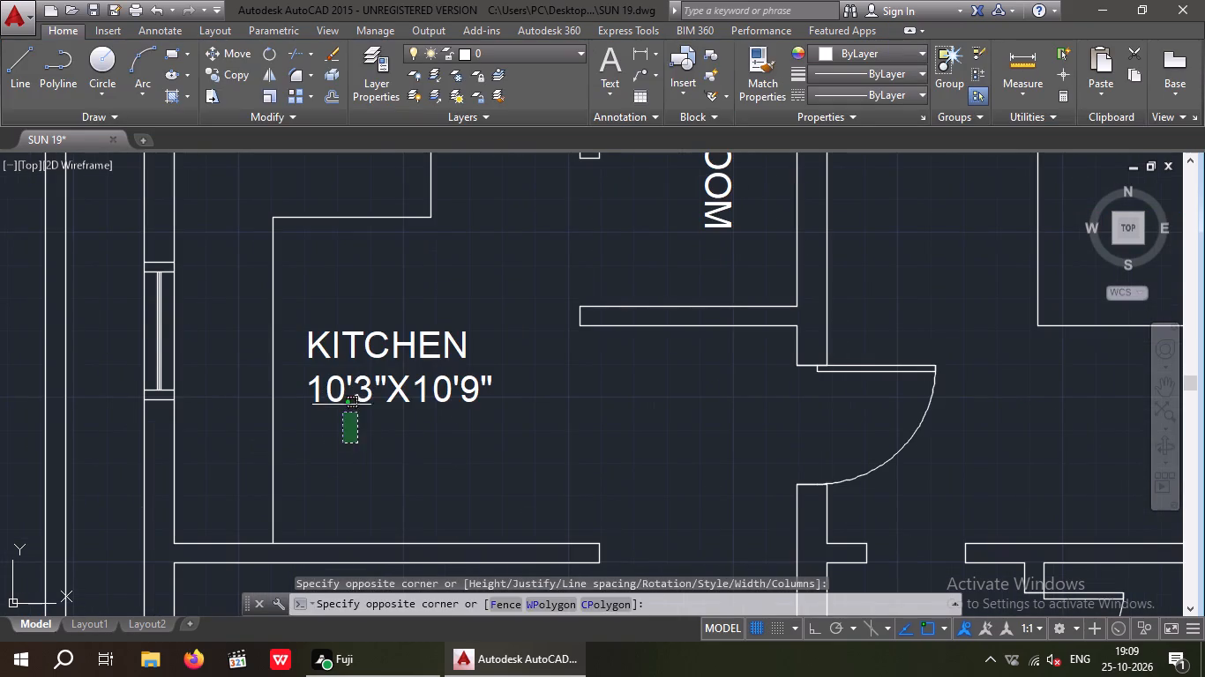
{"action": "left_click", "coordinate": [345, 338]}
{"action": "left_click", "coordinate": [227, 54]}
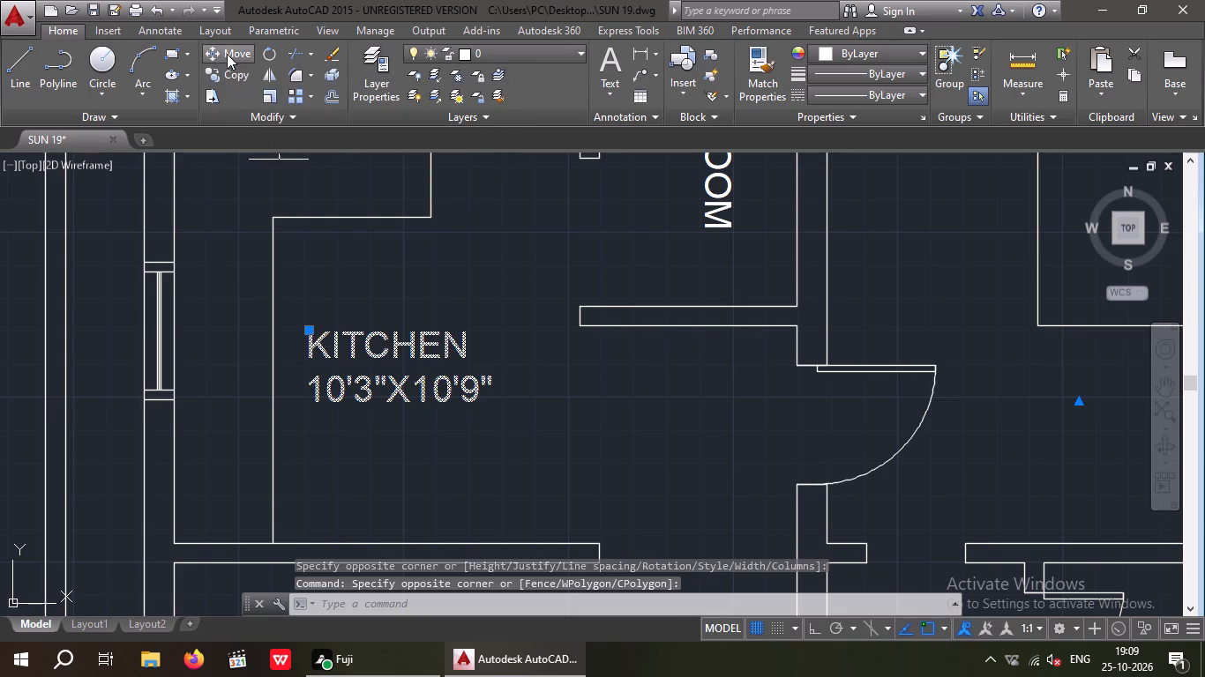
{"action": "left_click", "coordinate": [316, 400]}
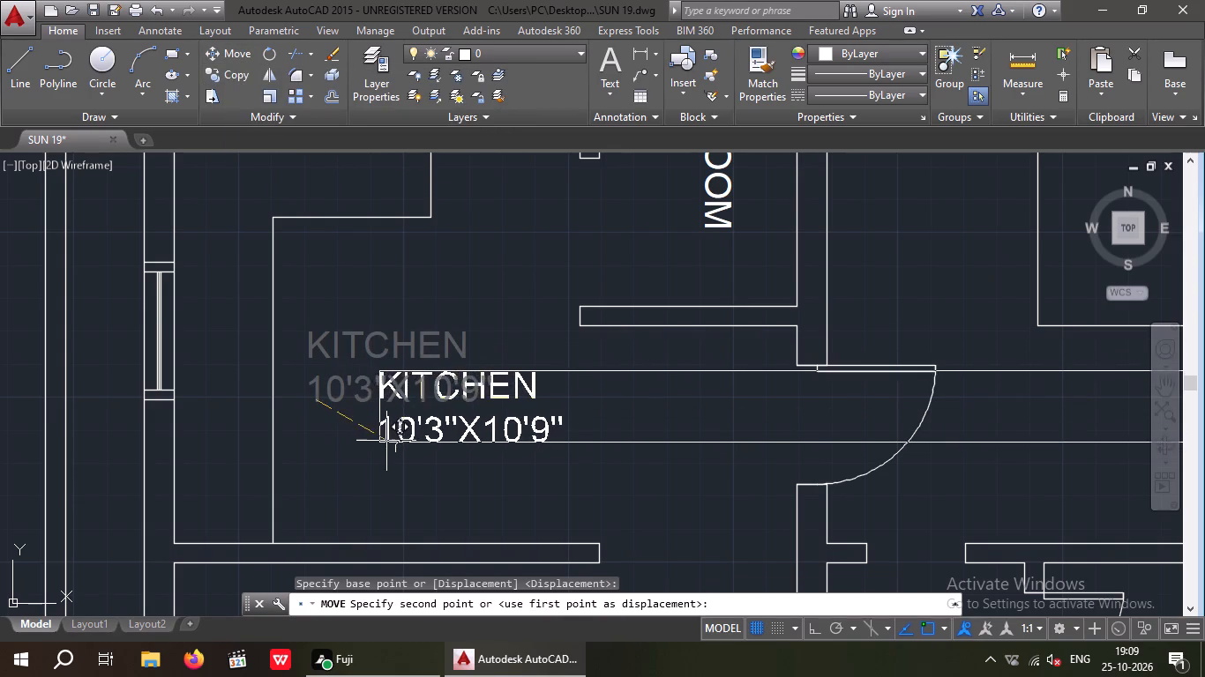
{"action": "left_click", "coordinate": [376, 431]}
{"action": "scroll", "coordinate": [376, 428], "scroll_direction": "down", "scroll_amount": 2}
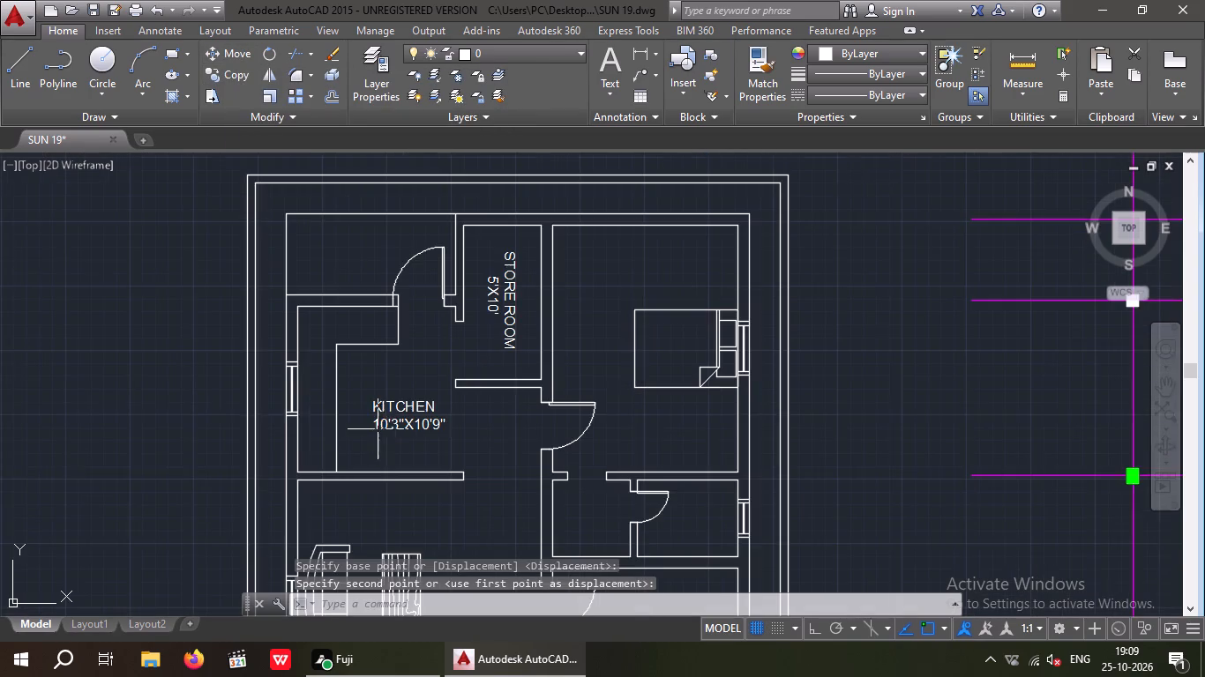
Measure the interior width of the sofa room south of the kitchen along its north wall, using a temporary linear dimension.
{"action": "middle_click_drag", "start_coordinate": [385, 438], "coordinate": [341, 404]}
{"action": "scroll", "coordinate": [337, 402], "scroll_direction": "down", "scroll_amount": 1}
{"action": "middle_click_drag", "start_coordinate": [385, 443], "coordinate": [335, 379]}
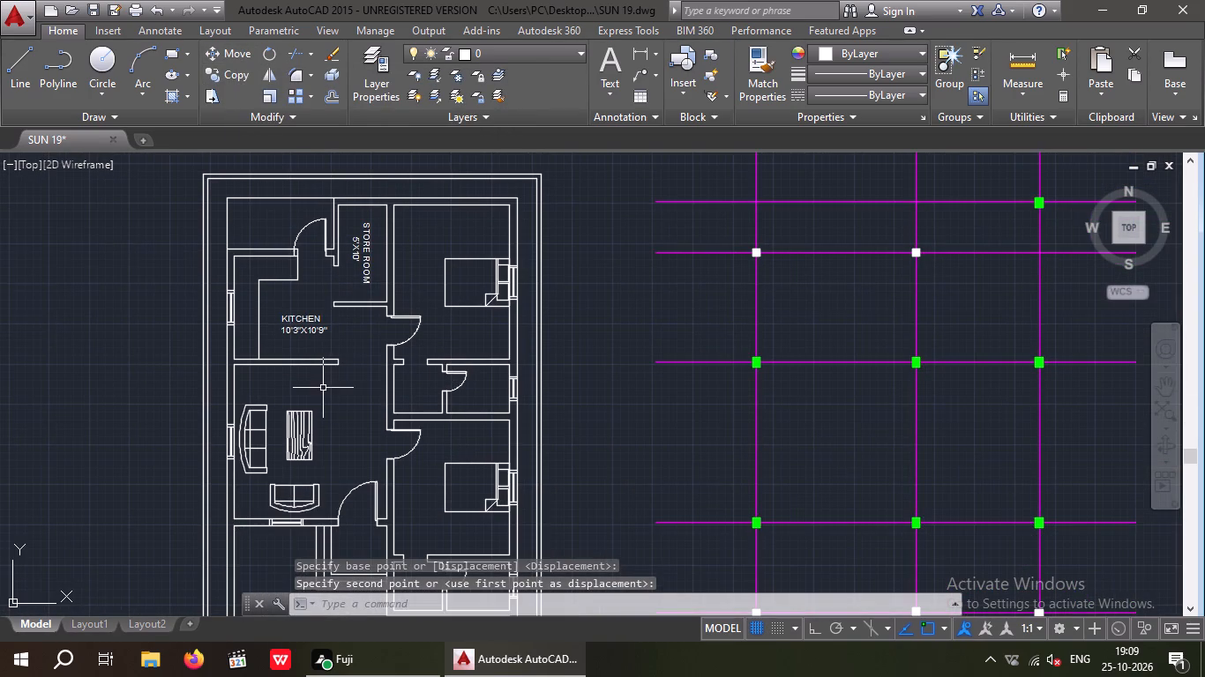
{"action": "left_click", "coordinate": [644, 49]}
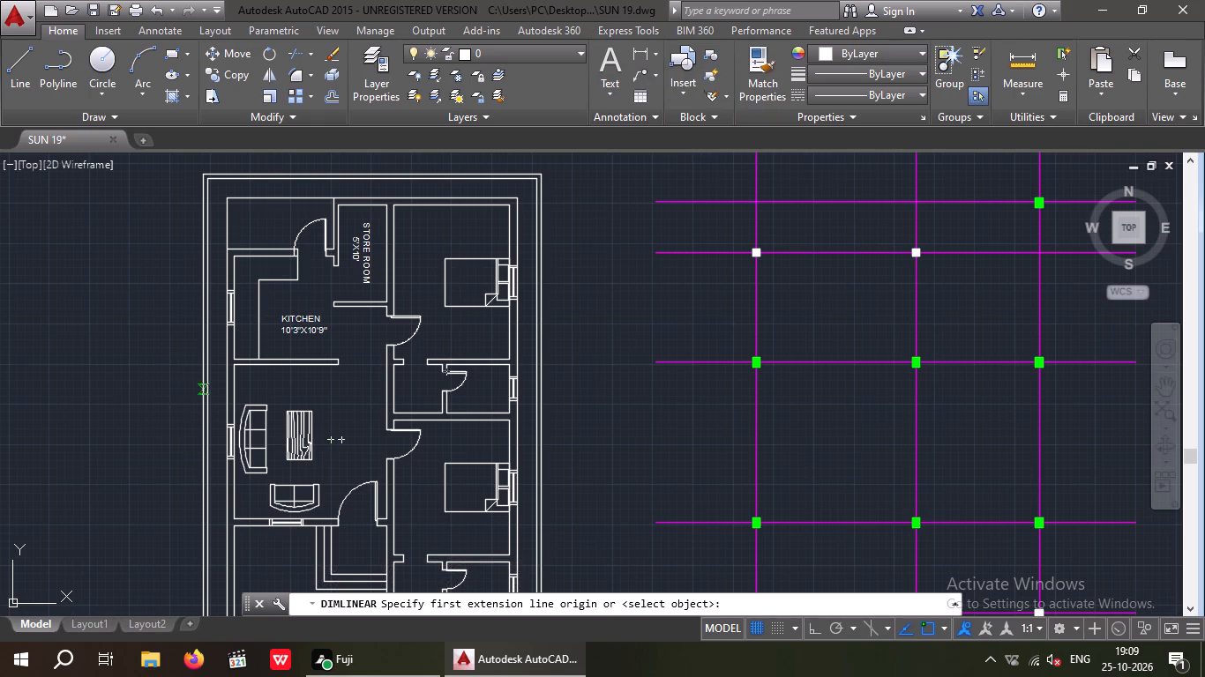
{"action": "scroll", "coordinate": [214, 382], "scroll_direction": "up", "scroll_amount": 2}
{"action": "left_click_drag", "start_coordinate": [262, 338], "coordinate": [273, 342]}
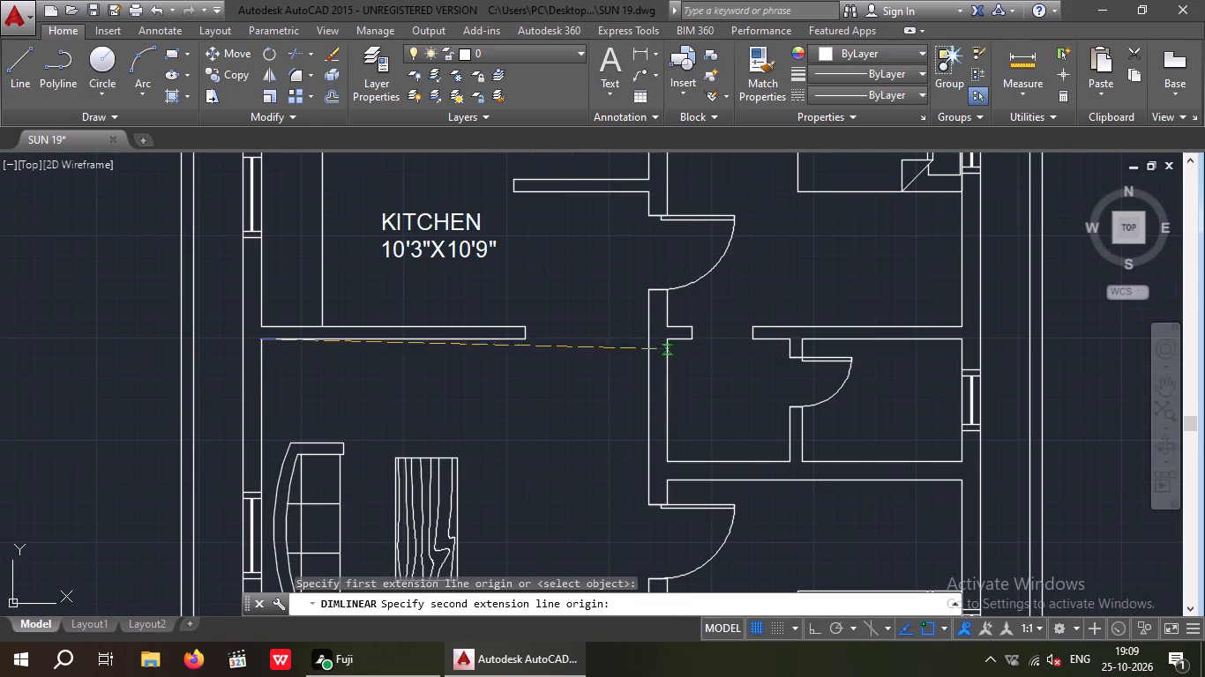
{"action": "left_click_drag", "start_coordinate": [649, 342], "coordinate": [649, 350]}
{"action": "scroll", "coordinate": [595, 394], "scroll_direction": "up", "scroll_amount": 2}
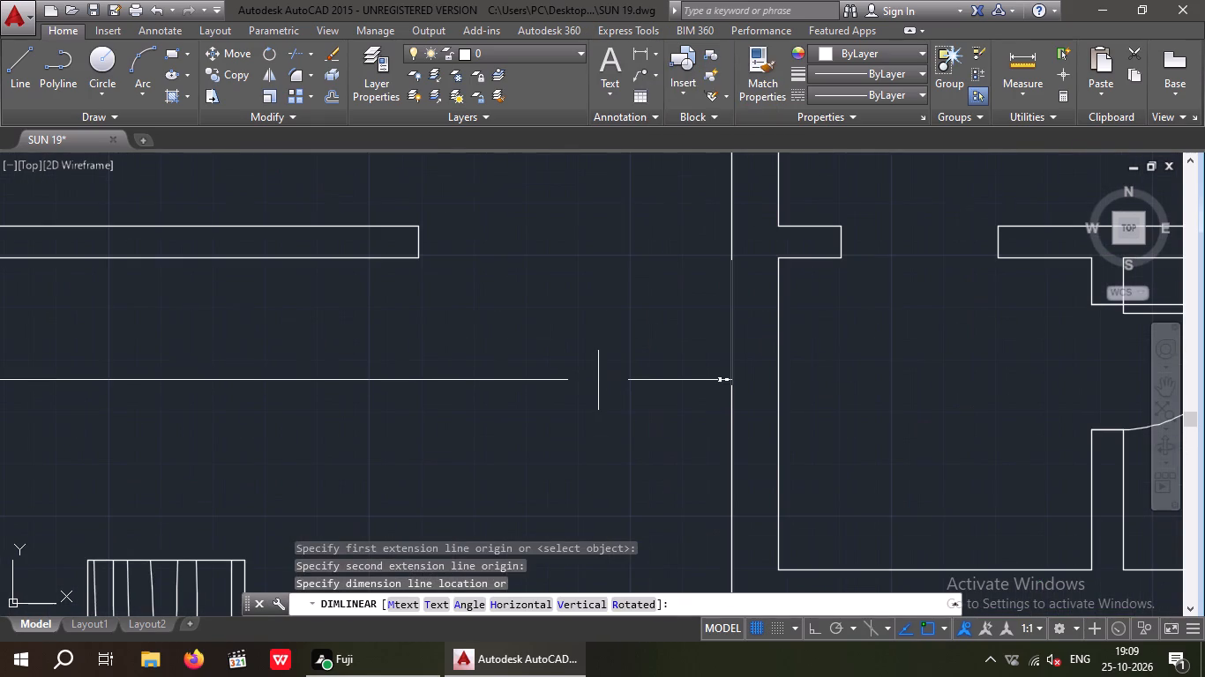
{"action": "key", "text": "space"}
Measure the sofa room's interior length along its west wall with a linear dimension, then cancel it without placing it.
{"action": "scroll", "coordinate": [594, 371], "scroll_direction": "down", "scroll_amount": 2}
{"action": "middle_click_drag", "start_coordinate": [569, 398], "coordinate": [562, 277]}
{"action": "scroll", "coordinate": [560, 293], "scroll_direction": "down", "scroll_amount": 1}
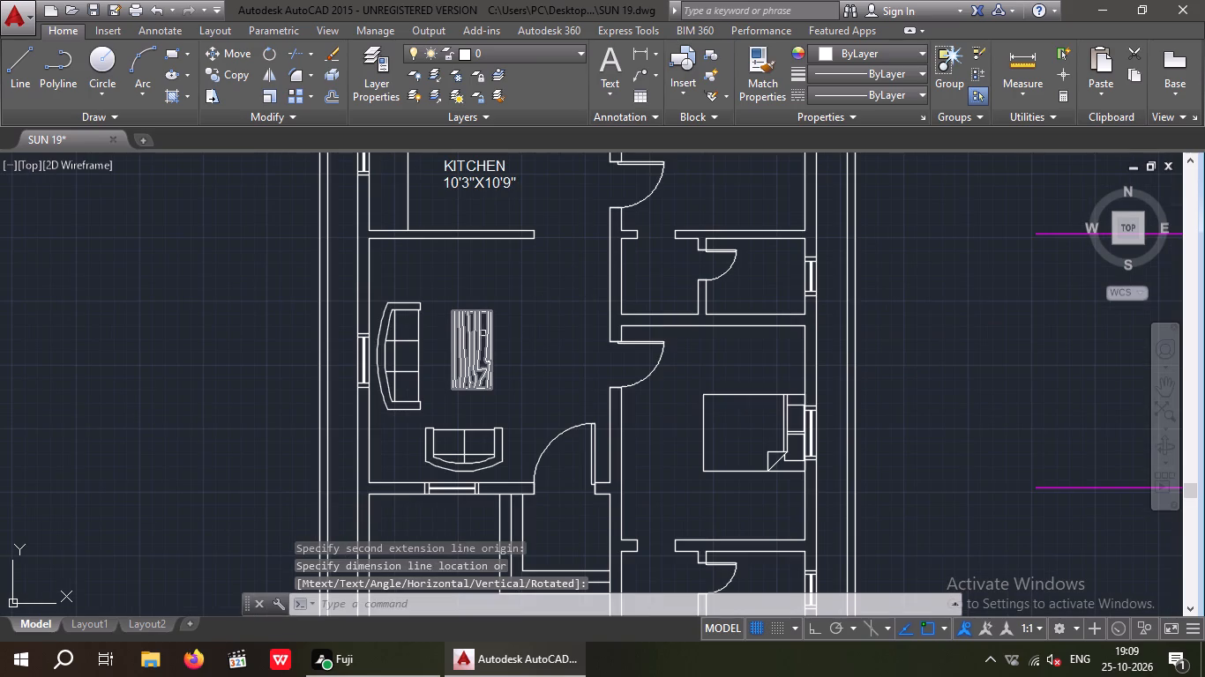
{"action": "key", "text": "space"}
{"action": "scroll", "coordinate": [369, 242], "scroll_direction": "up", "scroll_amount": 2}
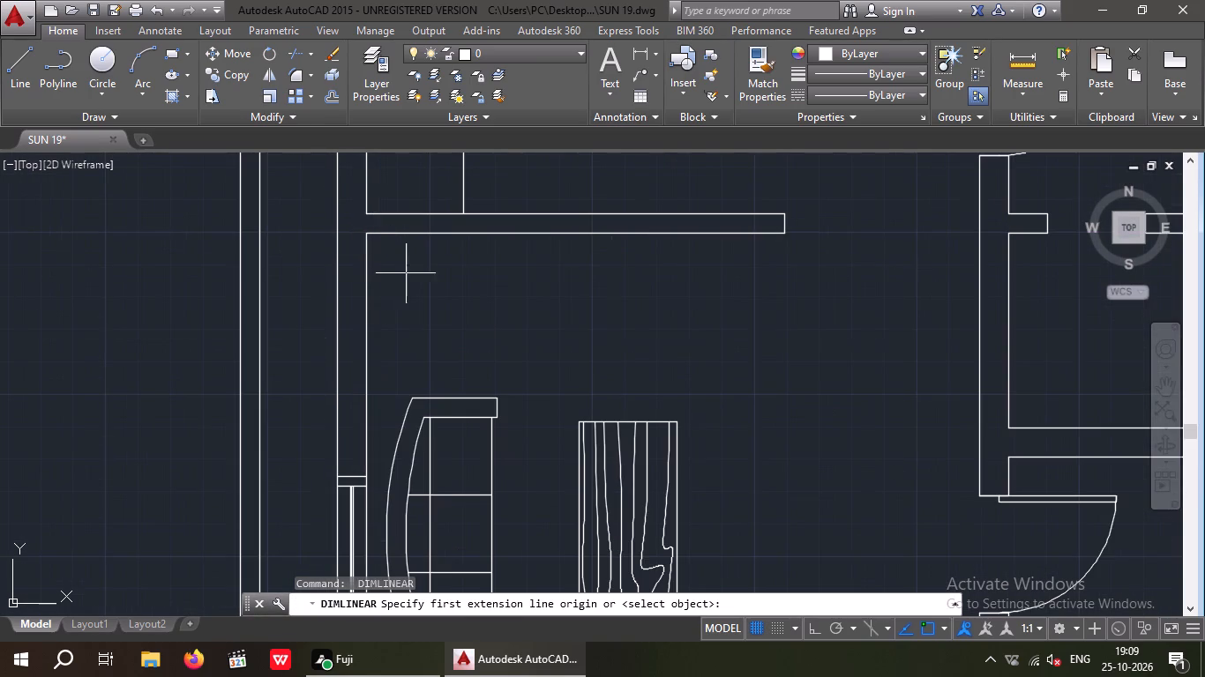
{"action": "left_click", "coordinate": [366, 234]}
{"action": "scroll", "coordinate": [366, 234], "scroll_direction": "down", "scroll_amount": 3}
{"action": "scroll", "coordinate": [362, 379], "scroll_direction": "up", "scroll_amount": 3}
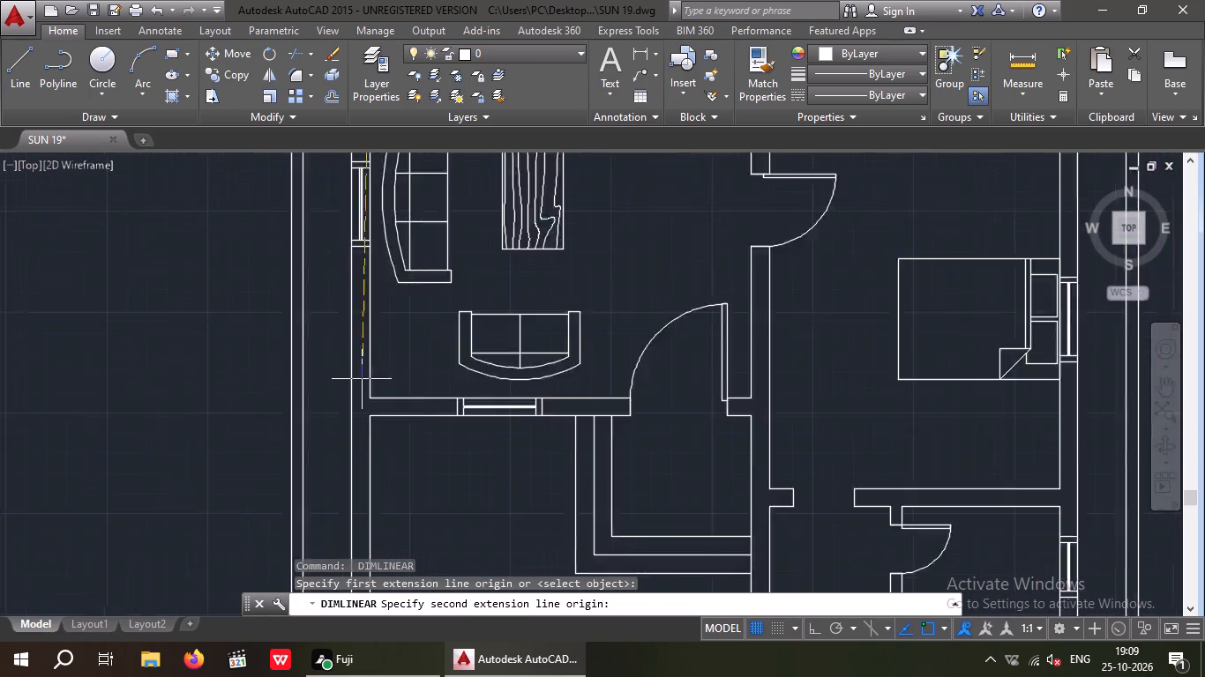
{"action": "left_click", "coordinate": [375, 408]}
{"action": "middle_click_drag", "start_coordinate": [409, 381], "coordinate": [415, 434]}
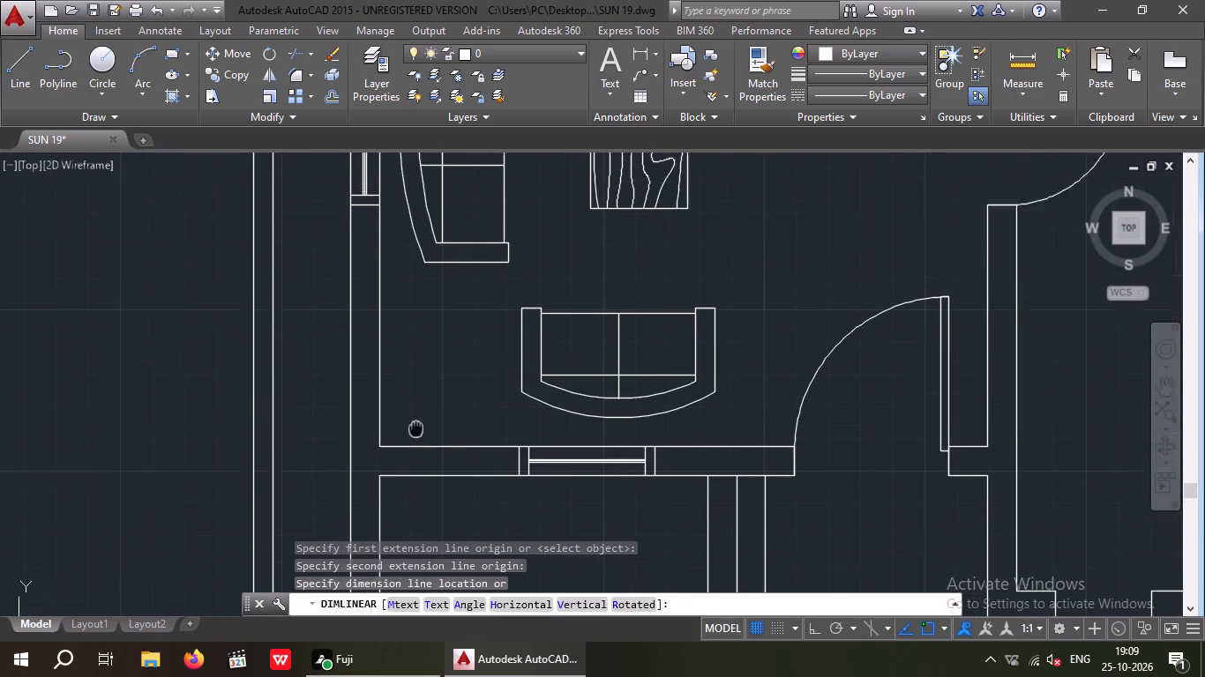
{"action": "middle_click_drag", "start_coordinate": [415, 434], "coordinate": [414, 448]}
{"action": "scroll", "coordinate": [430, 394], "scroll_direction": "down", "scroll_amount": 2}
{"action": "scroll", "coordinate": [470, 299], "scroll_direction": "up", "scroll_amount": 3}
{"action": "scroll", "coordinate": [468, 308], "scroll_direction": "down", "scroll_amount": 3}
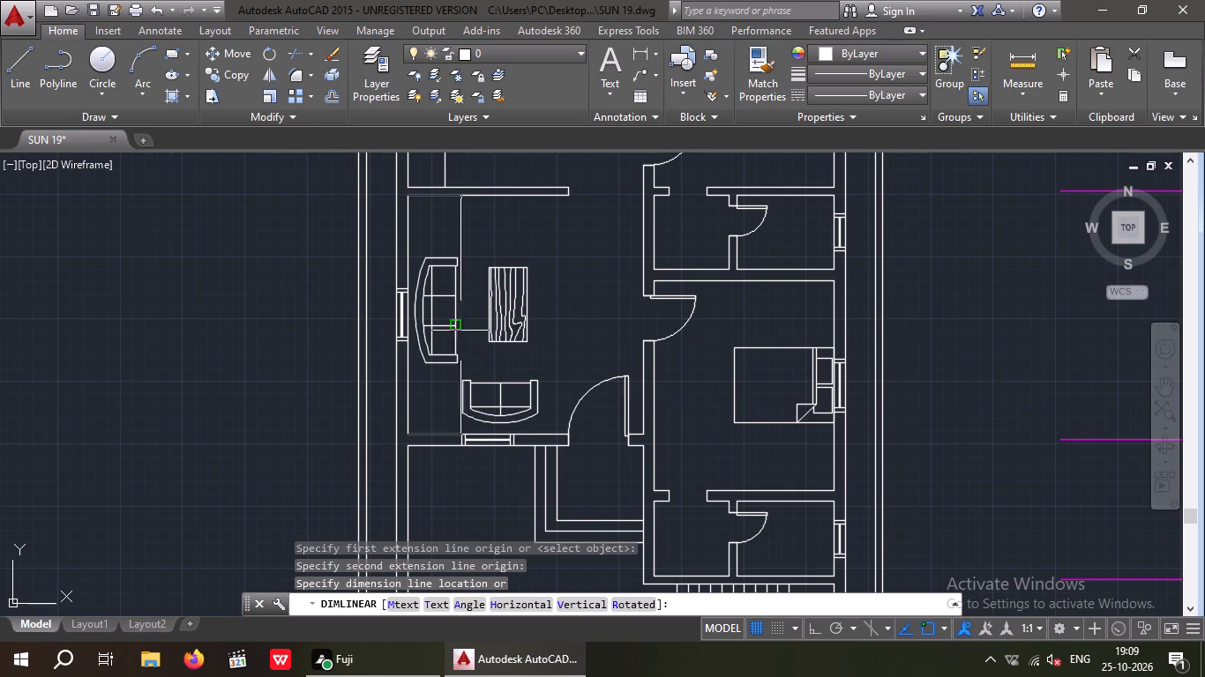
{"action": "key", "text": "Escape"}
Start an 8" high multiline text in the empty area west of the furnished plan, reading LIVING HALL.
{"action": "middle_click_drag", "start_coordinate": [473, 354], "coordinate": [377, 396]}
{"action": "scroll", "coordinate": [380, 387], "scroll_direction": "down", "scroll_amount": 1}
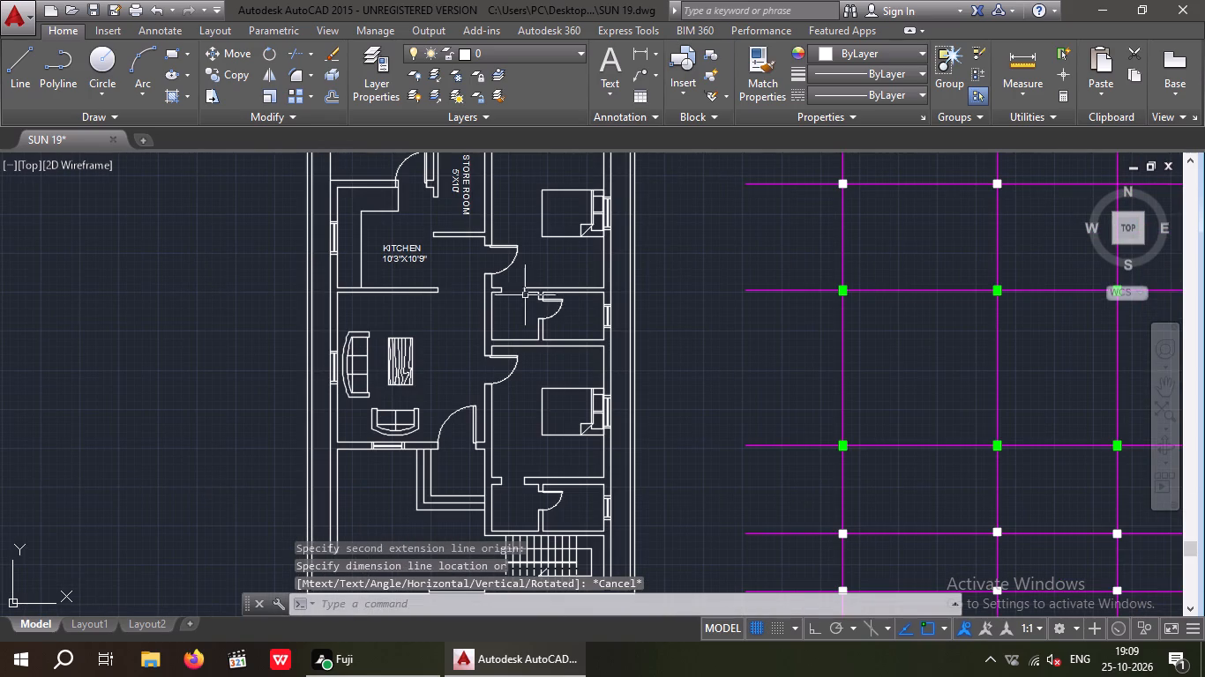
{"action": "left_click", "coordinate": [613, 61]}
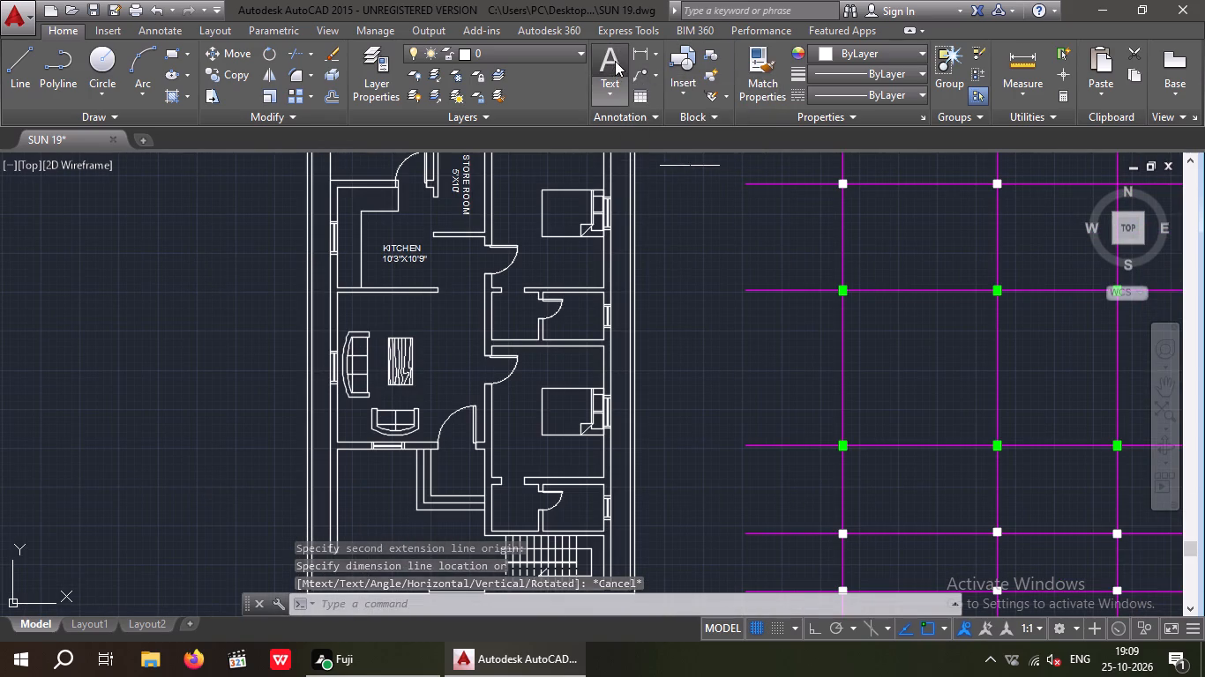
{"action": "left_click_drag", "start_coordinate": [19, 337], "coordinate": [105, 400]}
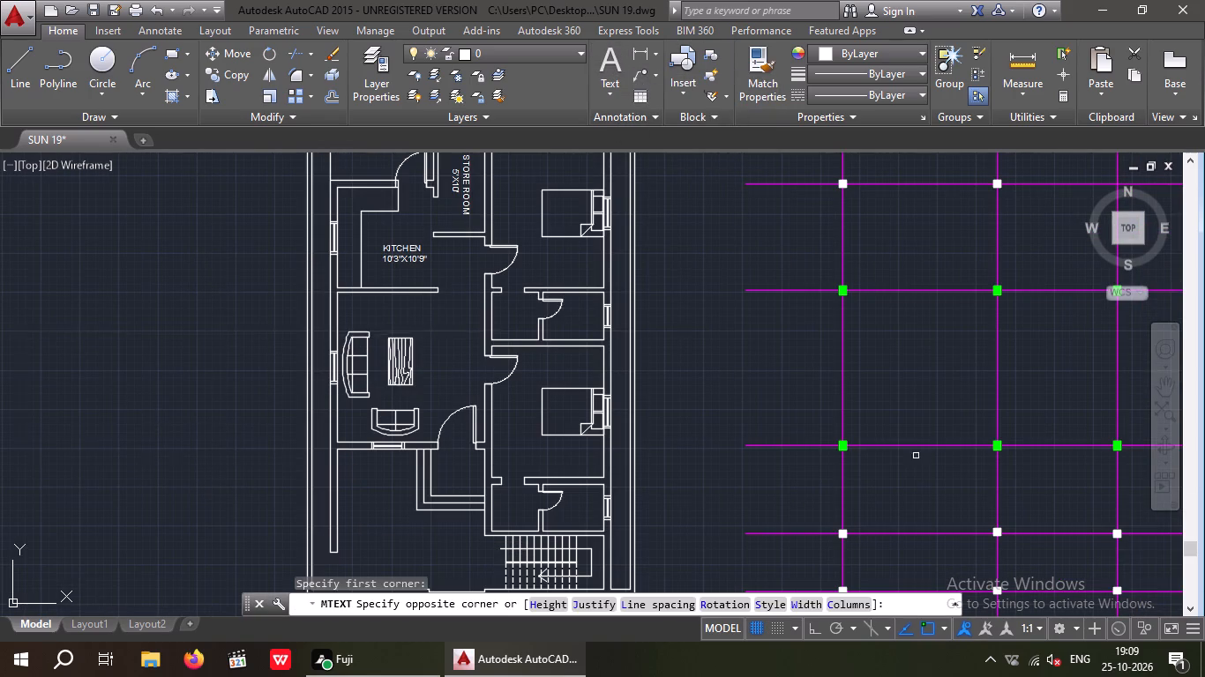
{"action": "left_click", "coordinate": [998, 395]}
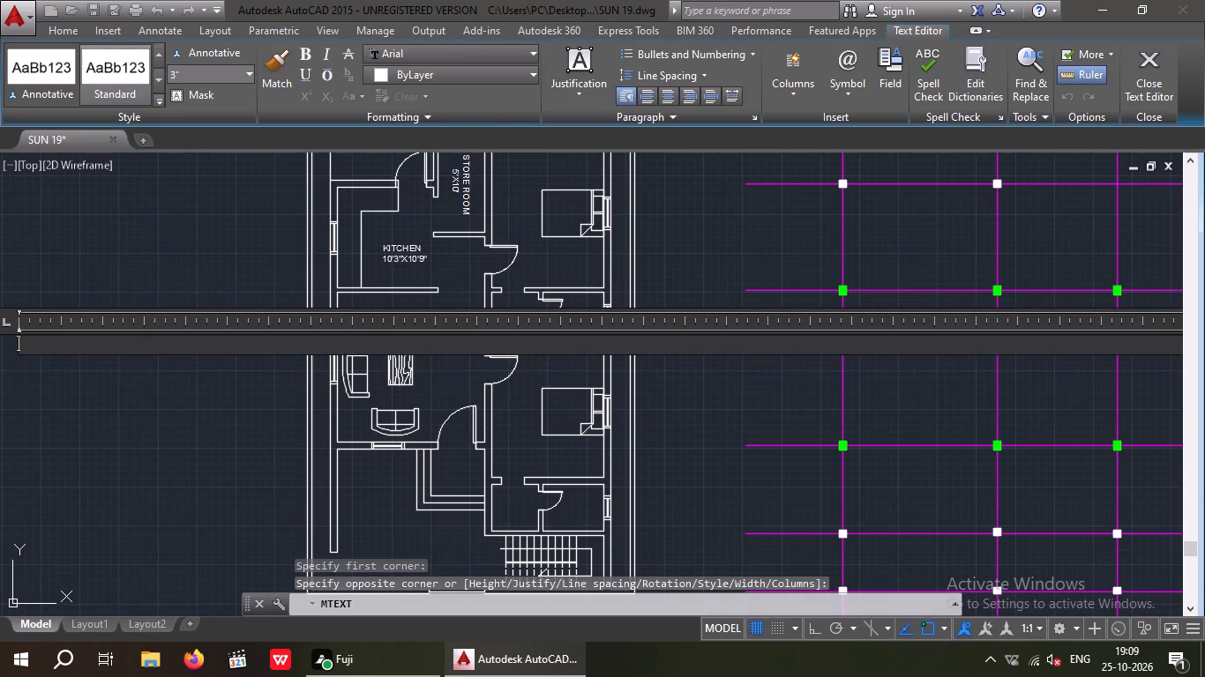
{"action": "left_click", "coordinate": [182, 74]}
{"action": "type", "text": "8\""}
{"action": "key", "text": "Return"}
{"action": "type", "text": "LI"}
{"action": "key", "text": "v"}
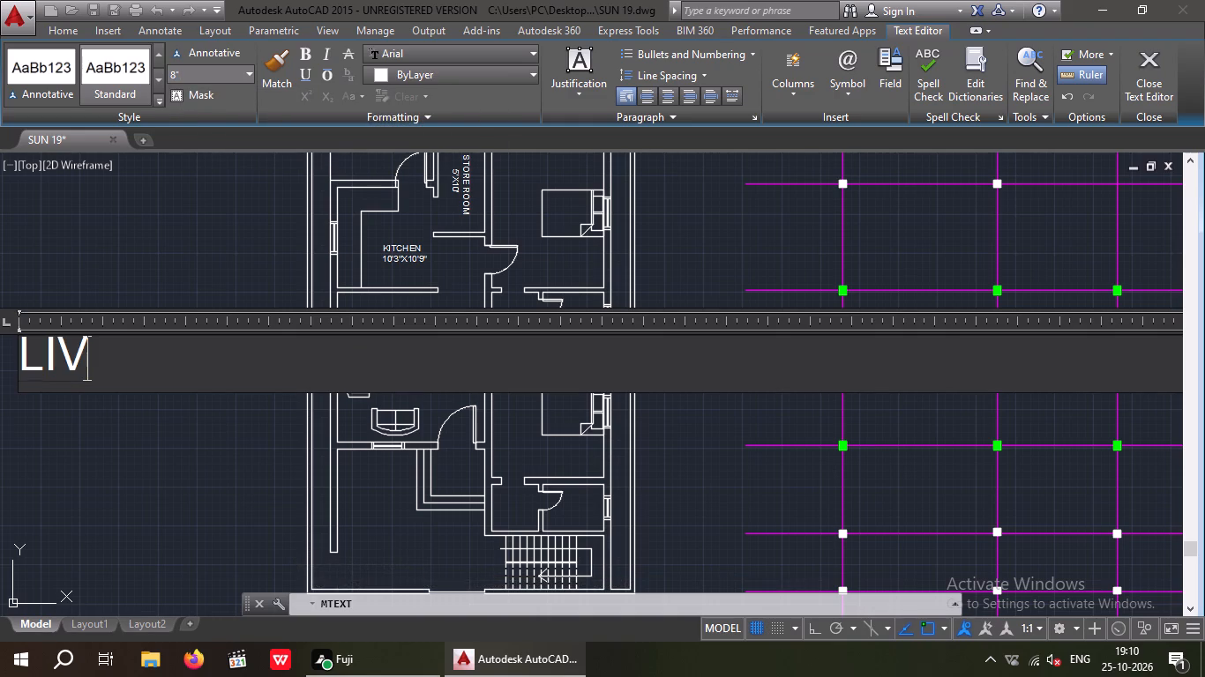
{"action": "type", "text": "IN"}
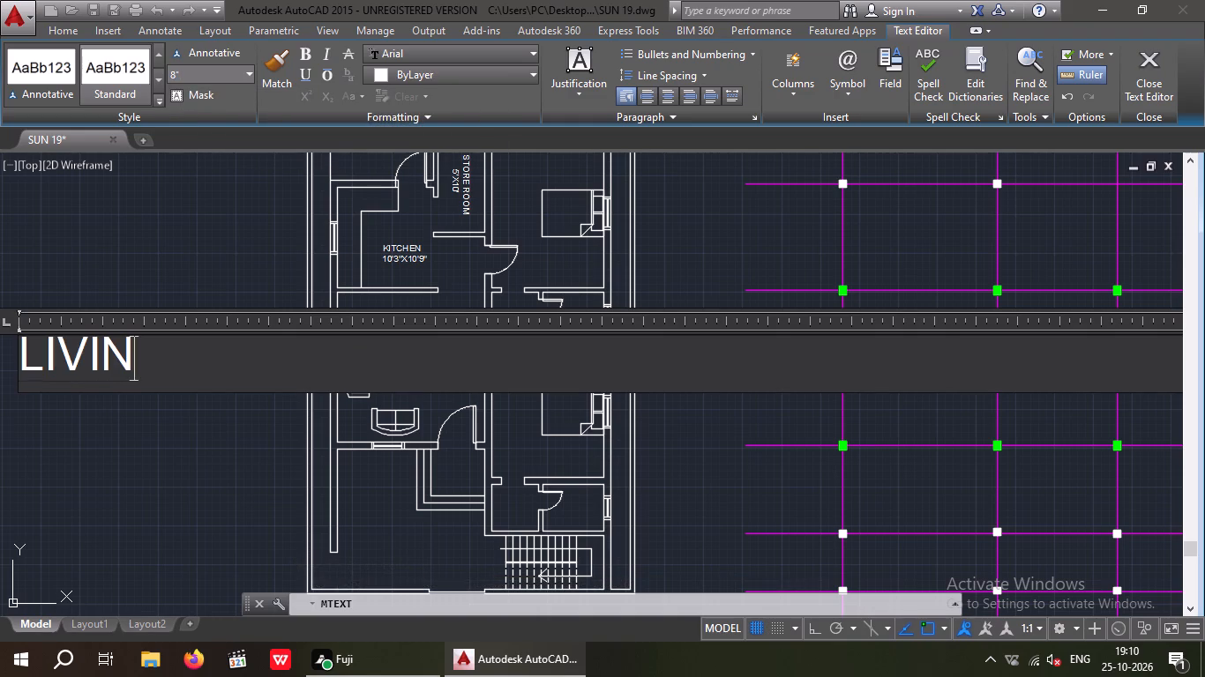
{"action": "type", "text": "G"}
{"action": "key", "text": "space"}
{"action": "type", "text": "HALL"}
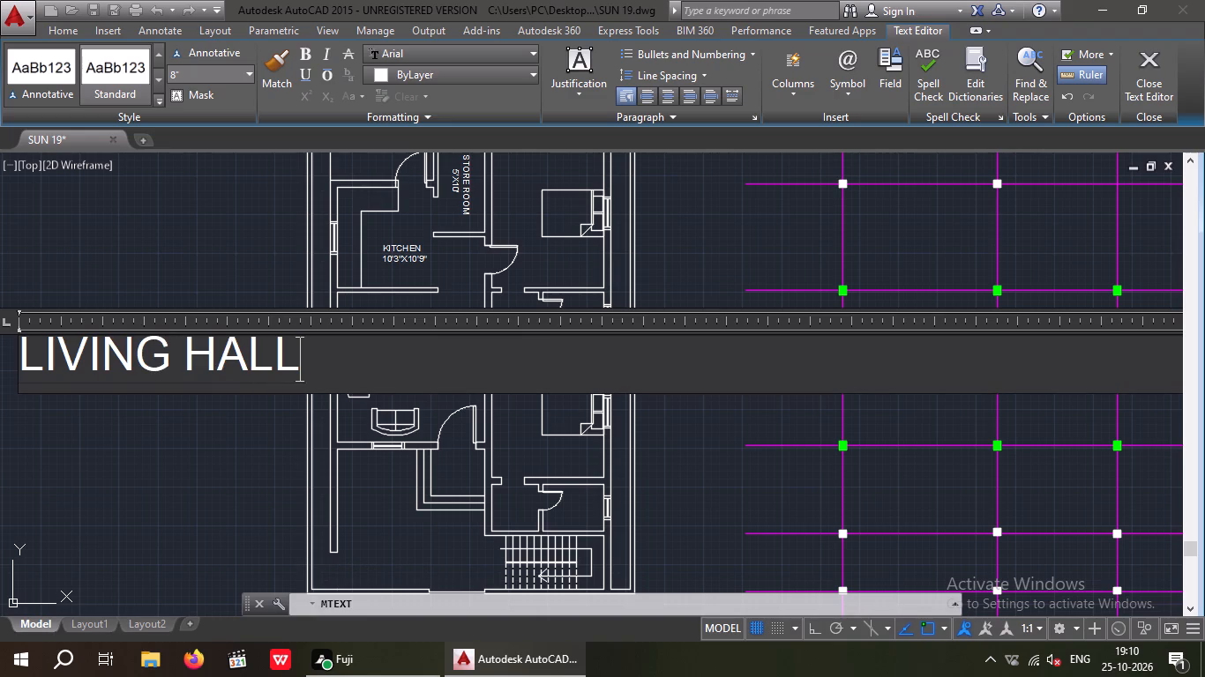
Add 16'X15'9" on a second line below LIVING HALL, indent it by two spaces, and finish the text.
{"action": "key", "text": "Return"}
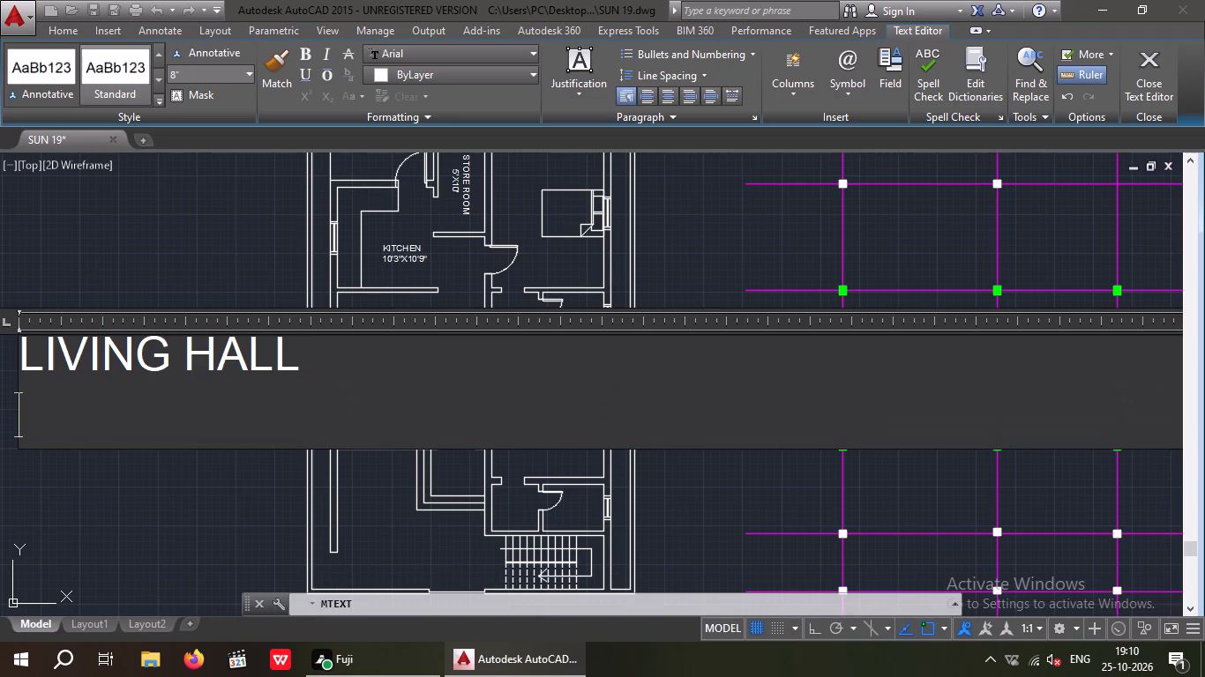
{"action": "type", "text": "16"}
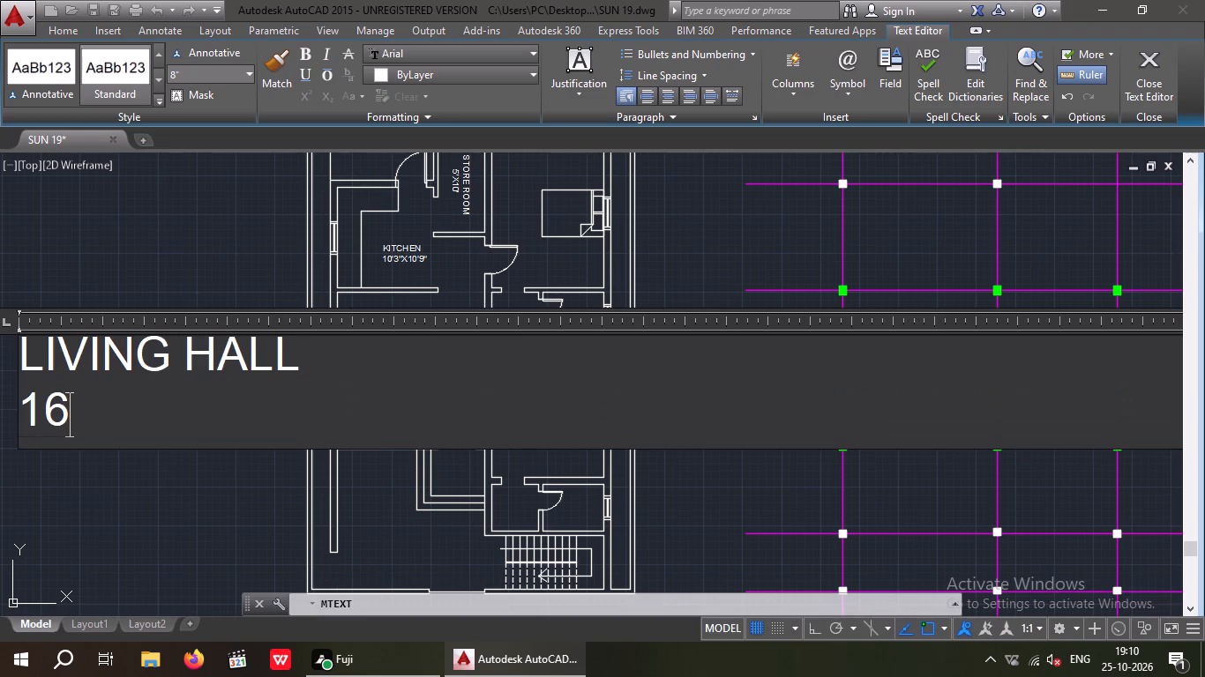
{"action": "key", "text": "apostrophe"}
{"action": "type", "text": "X15'9\""}
{"action": "key", "text": "Left"}
{"action": "key", "text": "Left"}
{"action": "key", "text": "Left"}
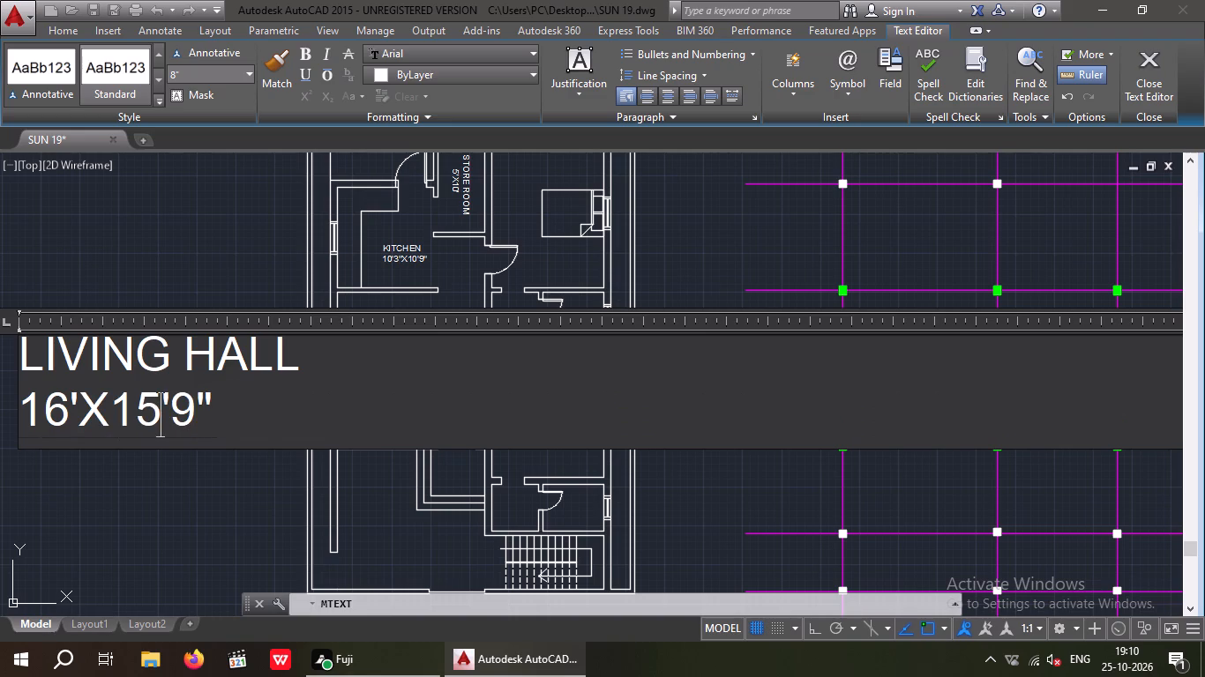
{"action": "key", "text": "Left"}
{"action": "key", "text": "Left"}
{"action": "key", "text": "Left"}
{"action": "key", "text": "Left"}
{"action": "key", "text": "Left"}
{"action": "key", "text": "Left"}
{"action": "key", "text": "space"}
{"action": "key", "text": "space"}
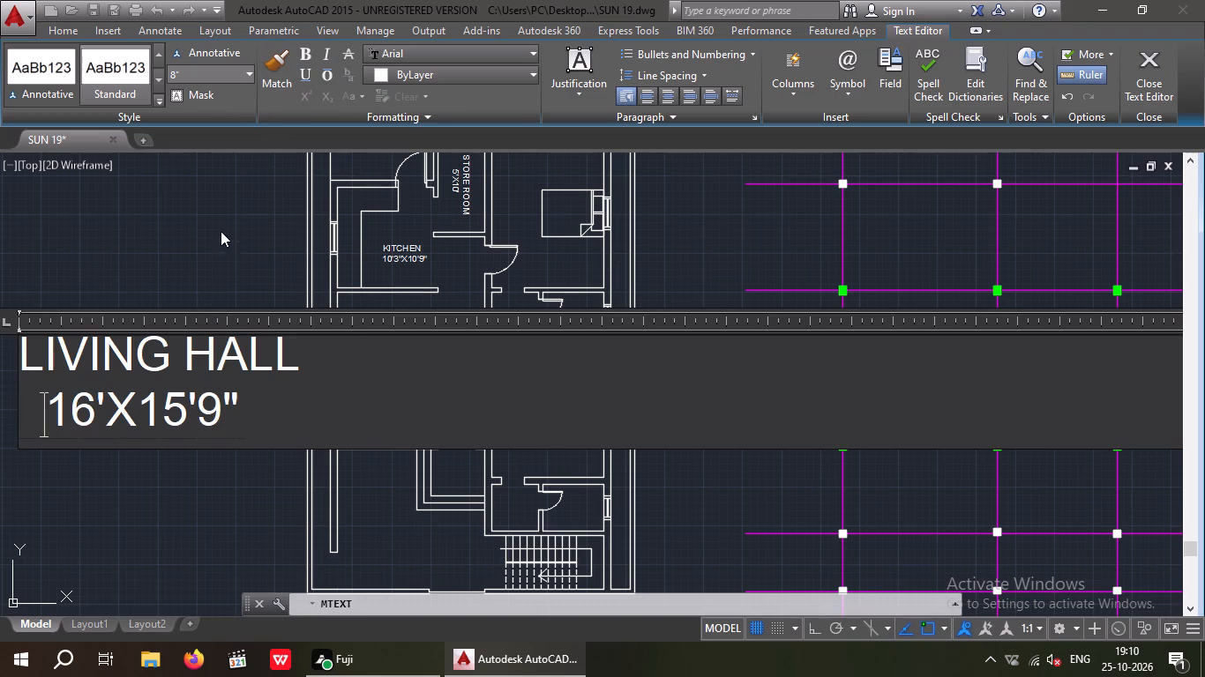
{"action": "left_click", "coordinate": [221, 231]}
Rotate the LIVING HALL label 90° clockwise with Ortho on, so it reads vertically downward.
{"action": "left_click_drag", "start_coordinate": [98, 273], "coordinate": [27, 382]}
{"action": "left_click", "coordinate": [24, 386]}
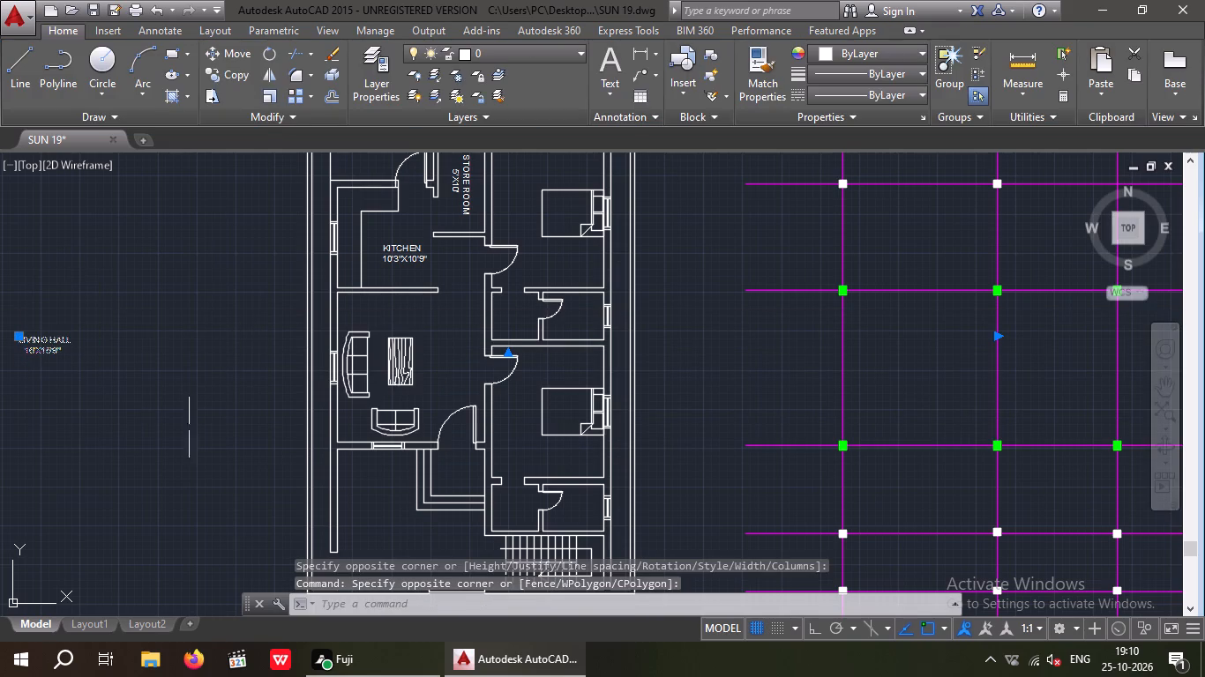
{"action": "left_click", "coordinate": [812, 632]}
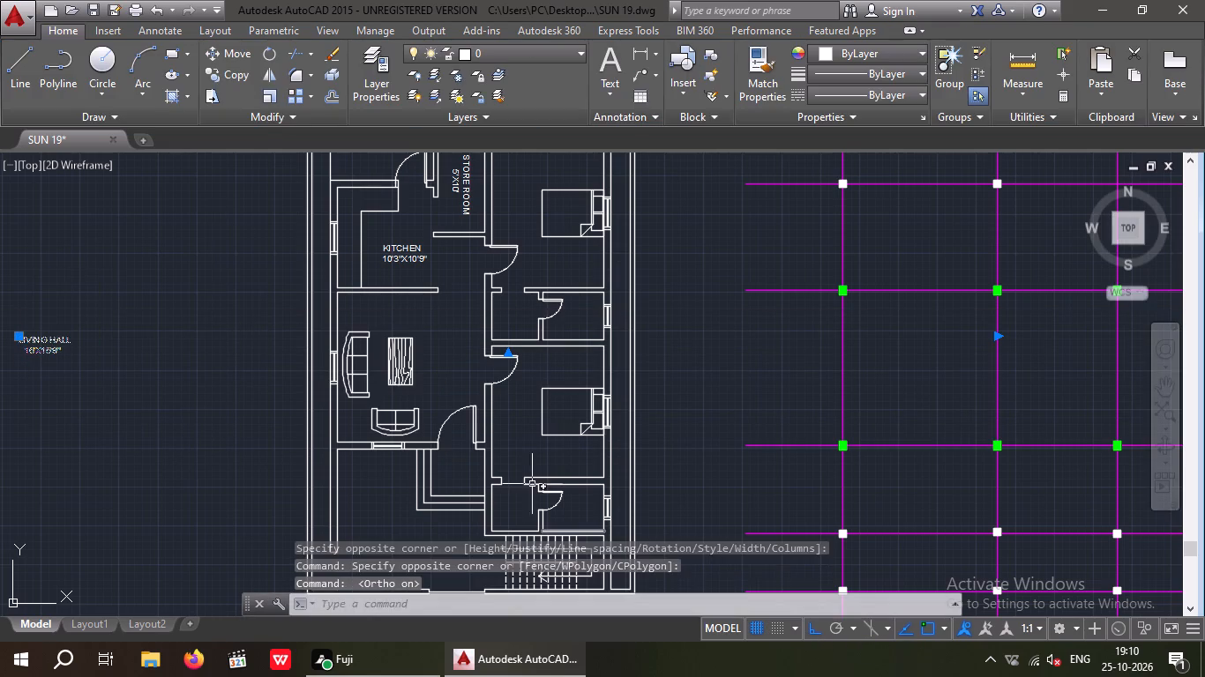
{"action": "left_click", "coordinate": [266, 53]}
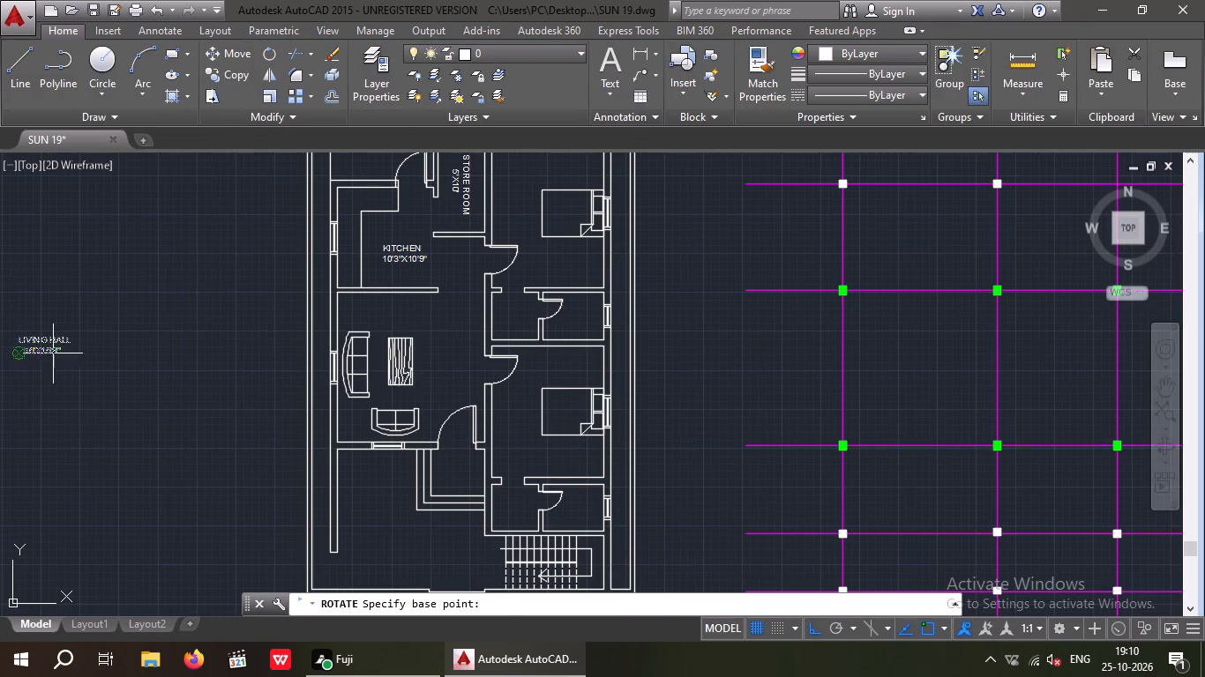
{"action": "left_click_drag", "start_coordinate": [78, 333], "coordinate": [80, 348]}
{"action": "left_click", "coordinate": [40, 489]}
Move the rotated LIVING HALL label, with Ortho off, into the sofa room's open floor east of the wooden table.
{"action": "left_click_drag", "start_coordinate": [76, 278], "coordinate": [30, 352]}
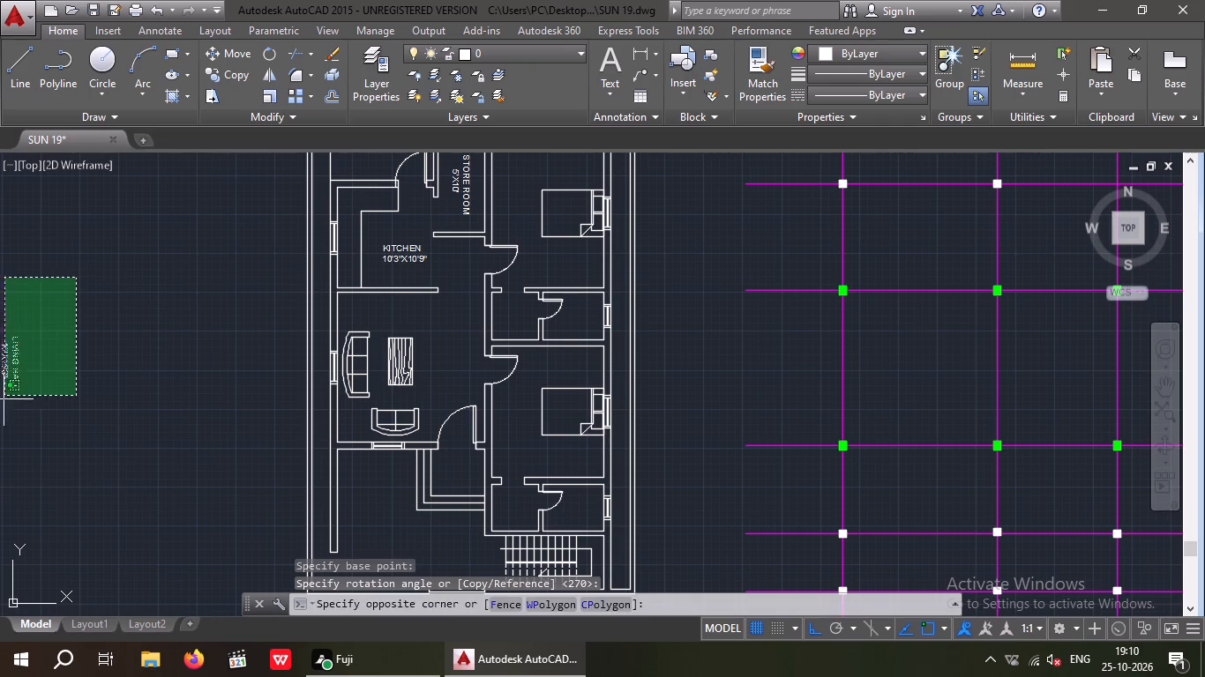
{"action": "left_click", "coordinate": [1, 405]}
{"action": "left_click", "coordinate": [236, 59]}
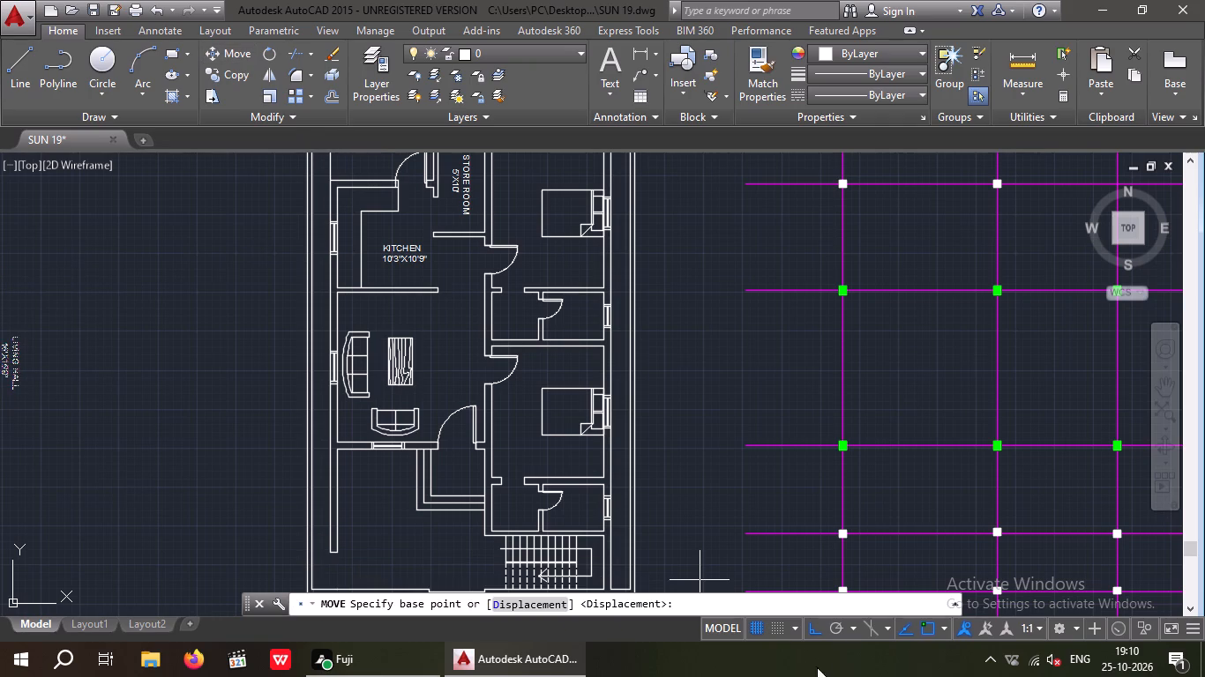
{"action": "left_click", "coordinate": [809, 638]}
{"action": "left_click", "coordinate": [14, 350]}
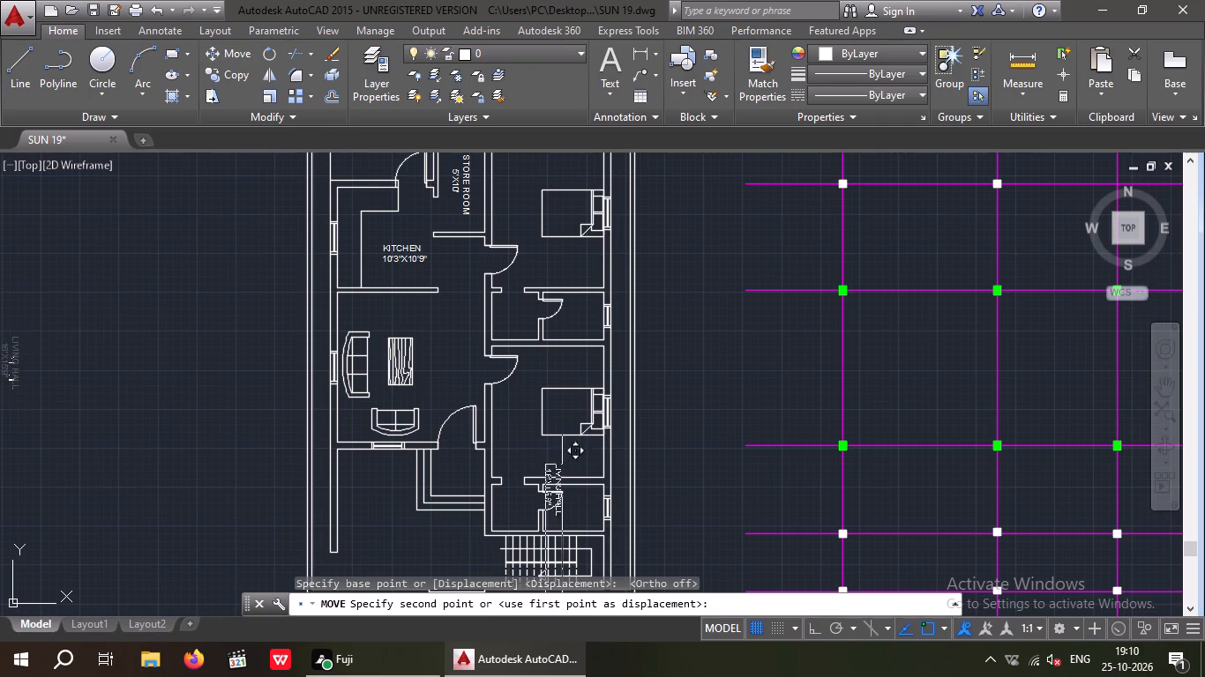
{"action": "scroll", "coordinate": [431, 311], "scroll_direction": "up", "scroll_amount": 3}
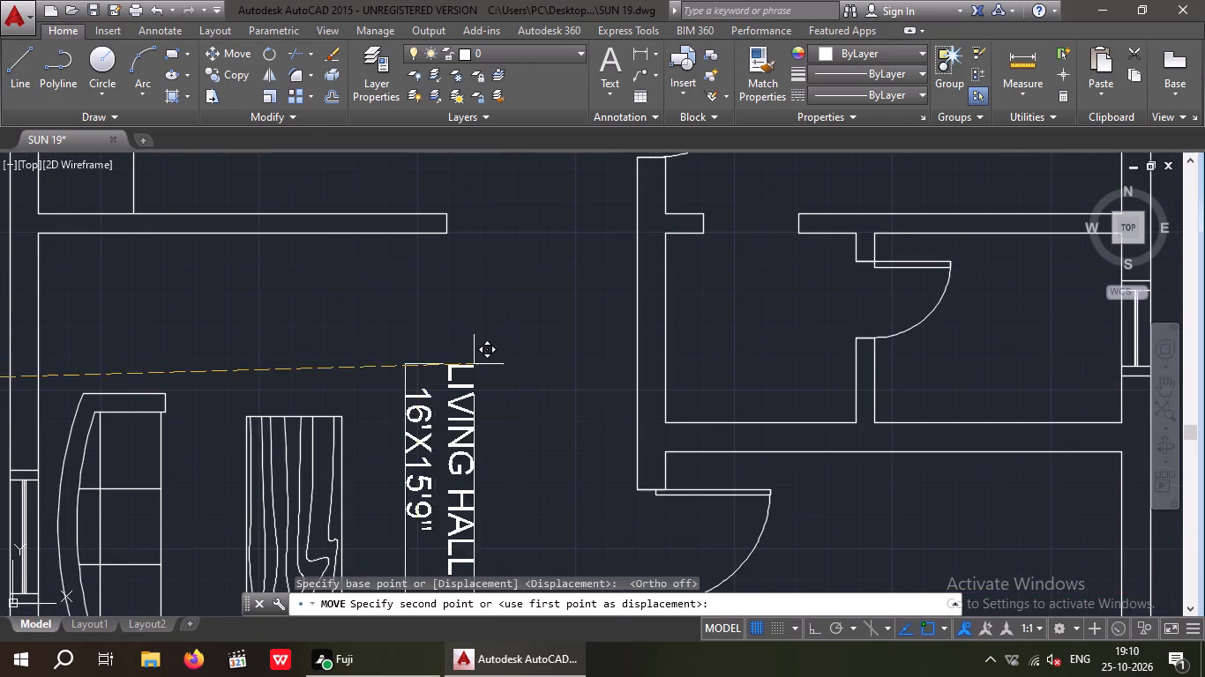
{"action": "scroll", "coordinate": [524, 343], "scroll_direction": "down", "scroll_amount": 2}
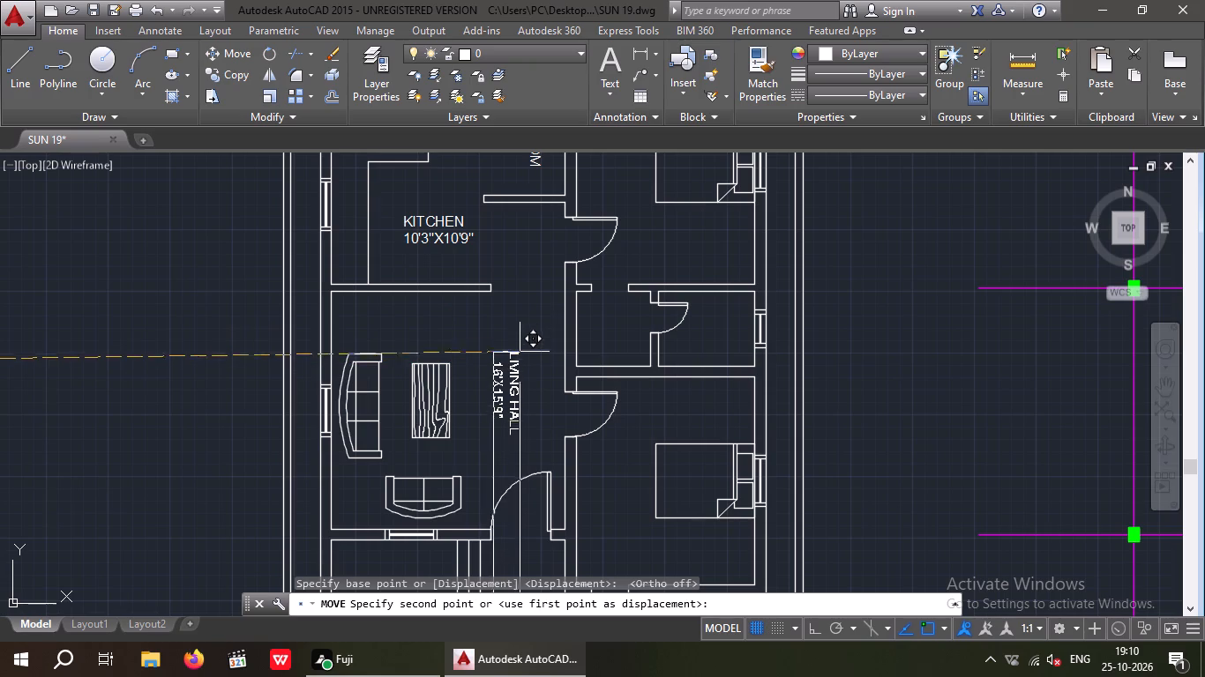
{"action": "left_click", "coordinate": [519, 352]}
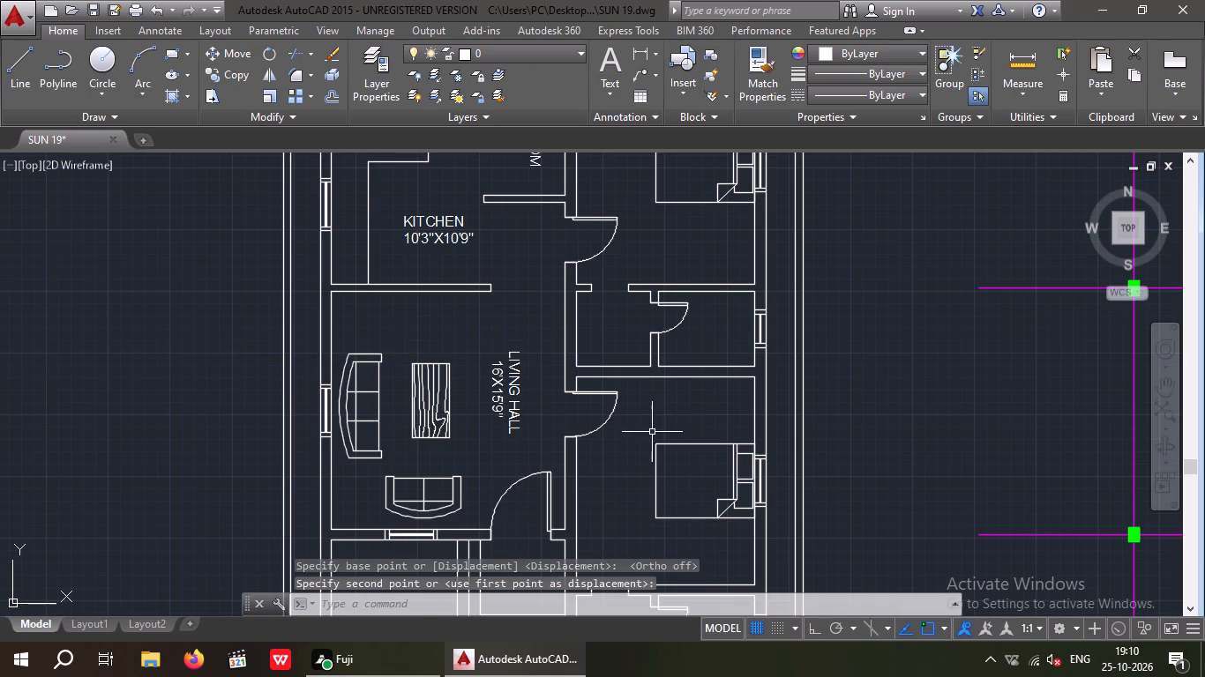
{"action": "key", "text": "Escape"}
Measure the northeast bedroom's interior width along its north wall, using a temporary linear dimension.
{"action": "scroll", "coordinate": [572, 517], "scroll_direction": "down", "scroll_amount": 2}
{"action": "middle_click_drag", "start_coordinate": [564, 490], "coordinate": [477, 508]}
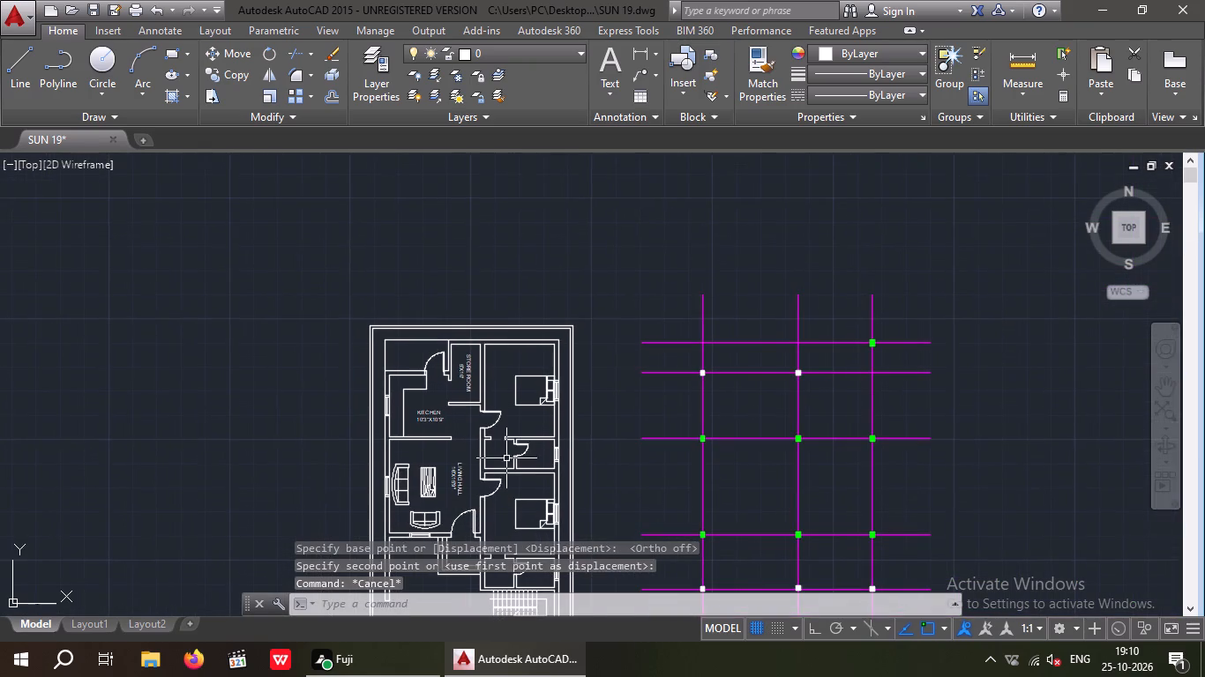
{"action": "middle_click_drag", "start_coordinate": [506, 443], "coordinate": [485, 470]}
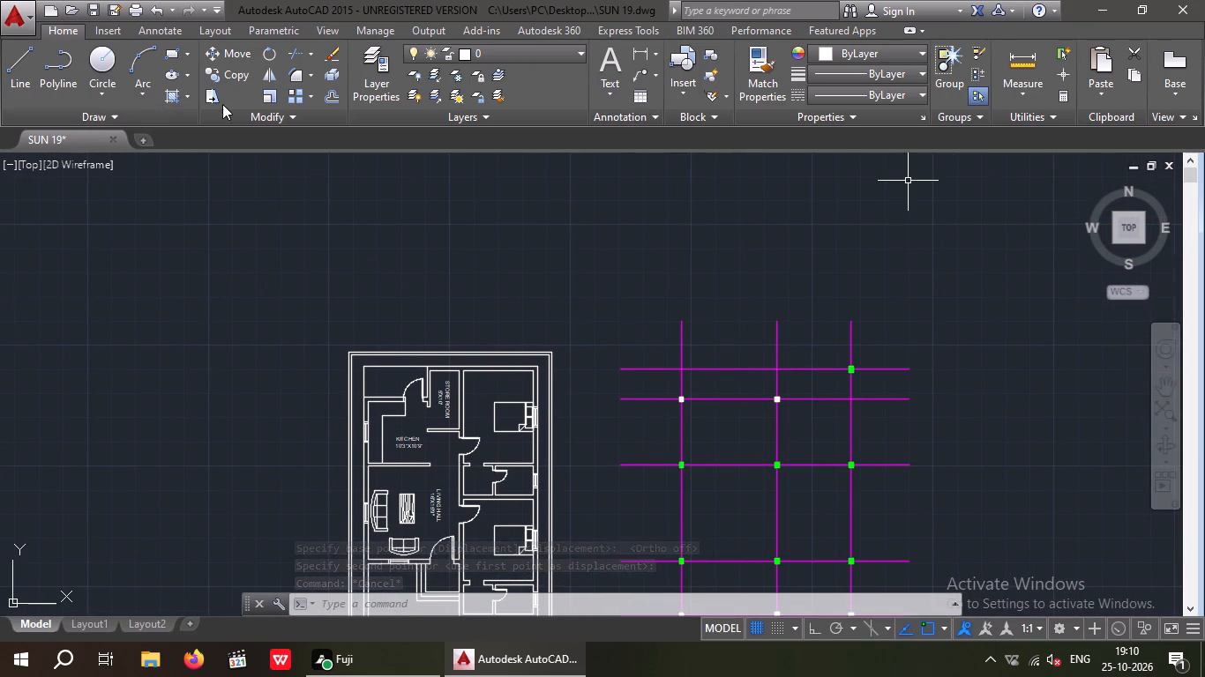
{"action": "left_click", "coordinate": [636, 57]}
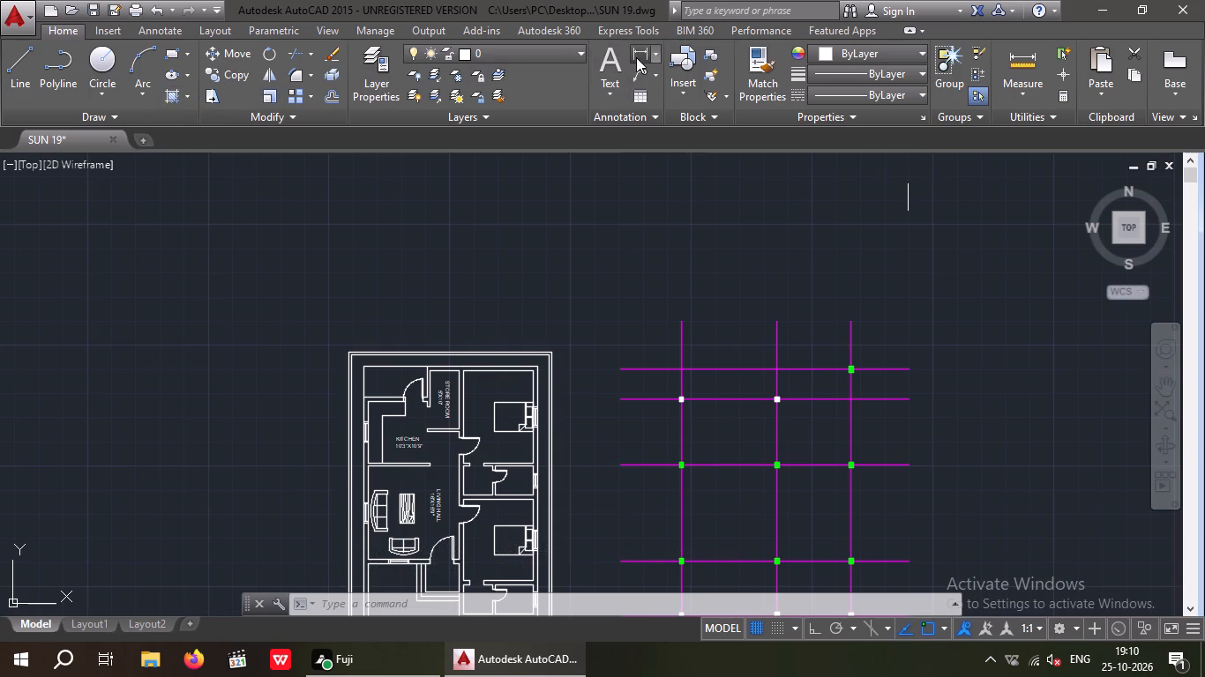
{"action": "scroll", "coordinate": [475, 343], "scroll_direction": "up", "scroll_amount": 2}
{"action": "left_click_drag", "start_coordinate": [442, 401], "coordinate": [443, 400]}
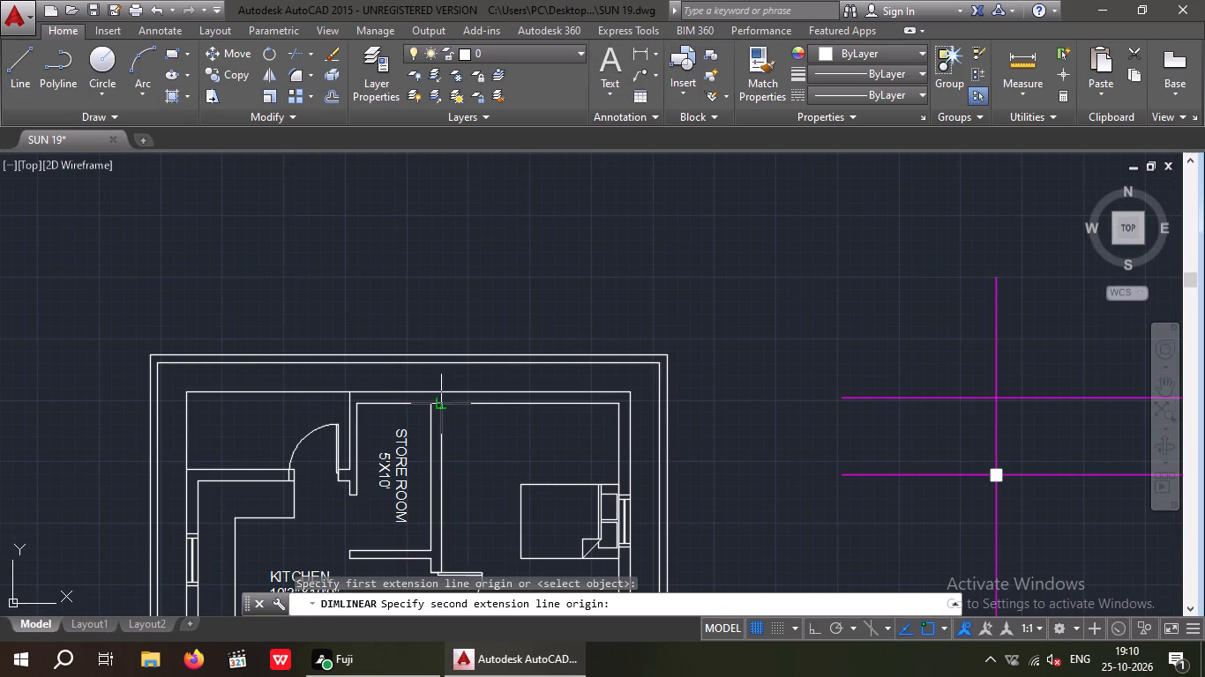
{"action": "left_click_drag", "start_coordinate": [443, 400], "coordinate": [450, 400]}
{"action": "left_click", "coordinate": [612, 400]}
{"action": "scroll", "coordinate": [588, 447], "scroll_direction": "up", "scroll_amount": 3}
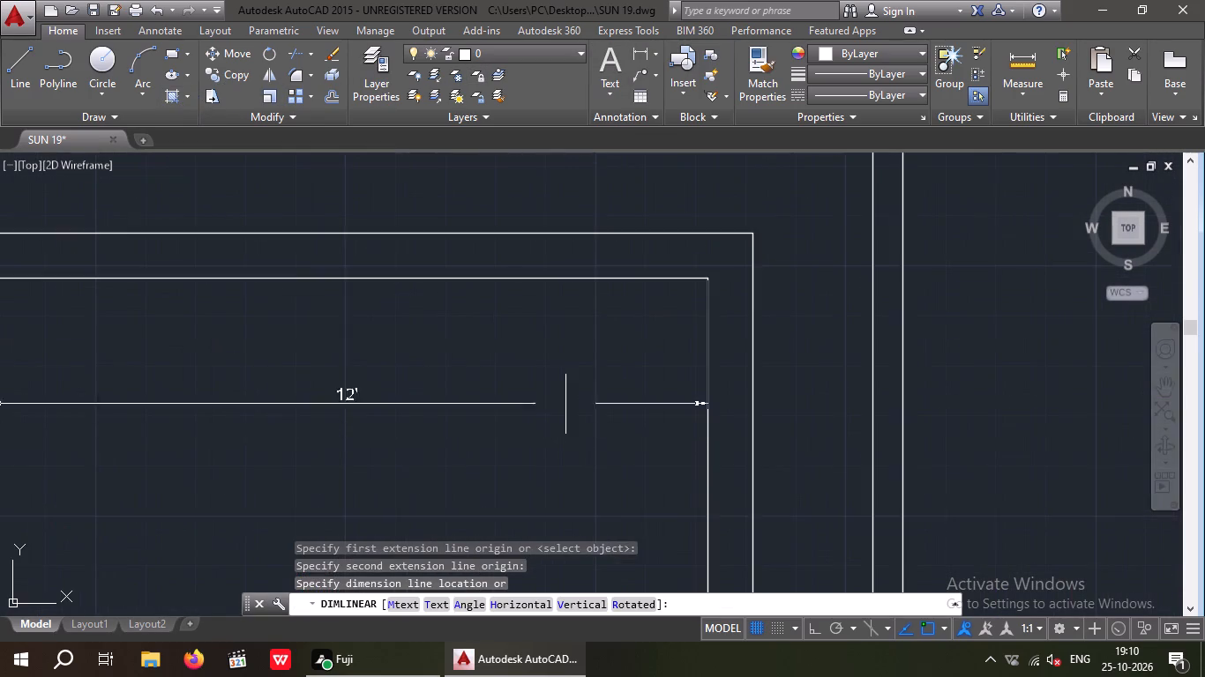
{"action": "scroll", "coordinate": [553, 376], "scroll_direction": "down", "scroll_amount": 3}
{"action": "key", "text": "space"}
Measure the northeast bedroom's interior length along its west wall, using a temporary linear dimension.
{"action": "key", "text": "space"}
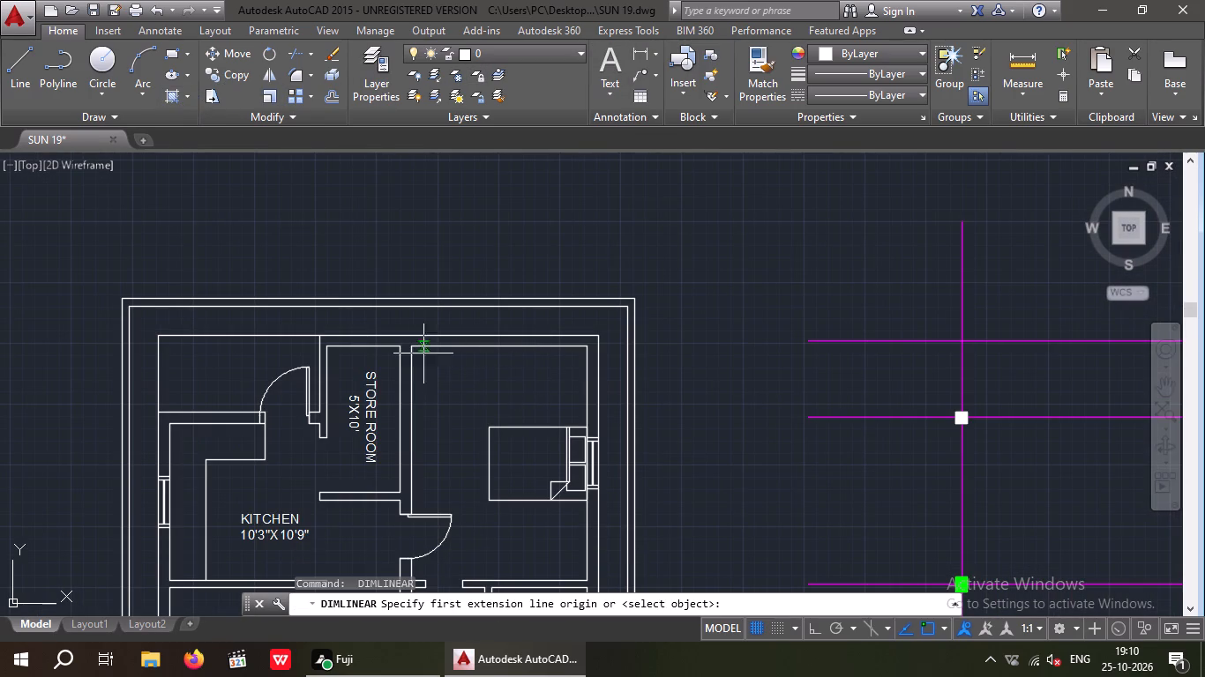
{"action": "left_click", "coordinate": [411, 344]}
{"action": "middle_click_drag", "start_coordinate": [438, 385], "coordinate": [419, 303]}
{"action": "scroll", "coordinate": [415, 494], "scroll_direction": "up", "scroll_amount": 3}
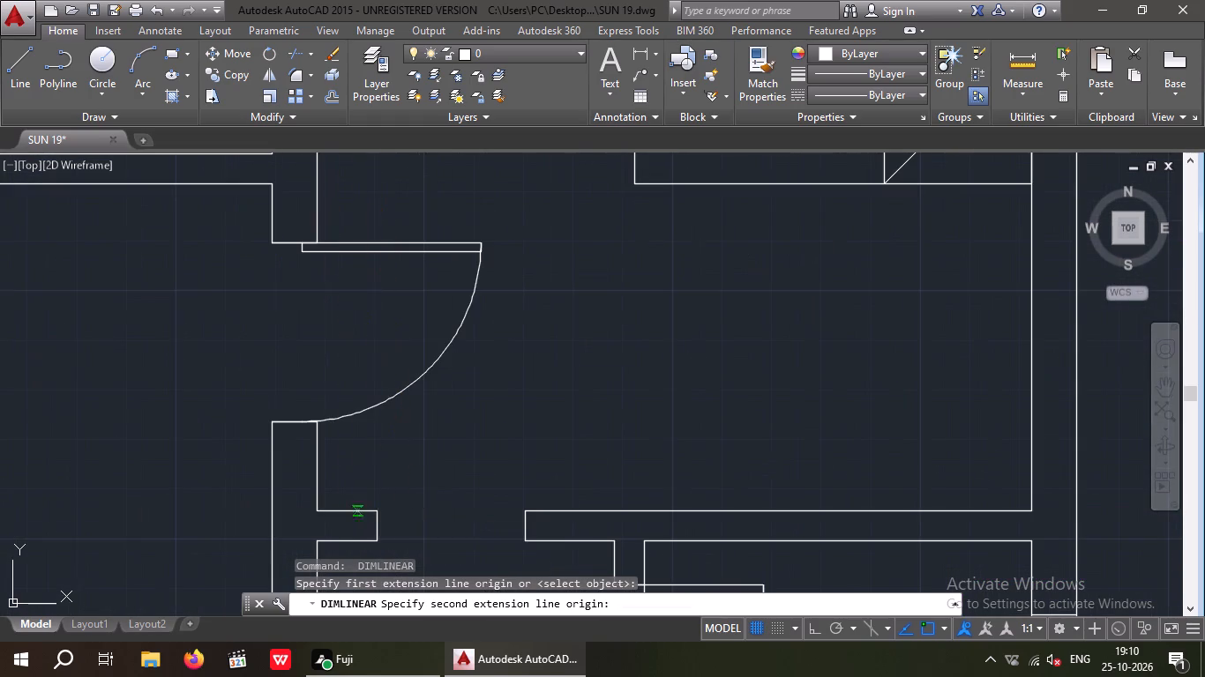
{"action": "left_click_drag", "start_coordinate": [315, 510], "coordinate": [350, 507]}
{"action": "middle_click_drag", "start_coordinate": [442, 397], "coordinate": [437, 532]}
{"action": "scroll", "coordinate": [490, 413], "scroll_direction": "down", "scroll_amount": 2}
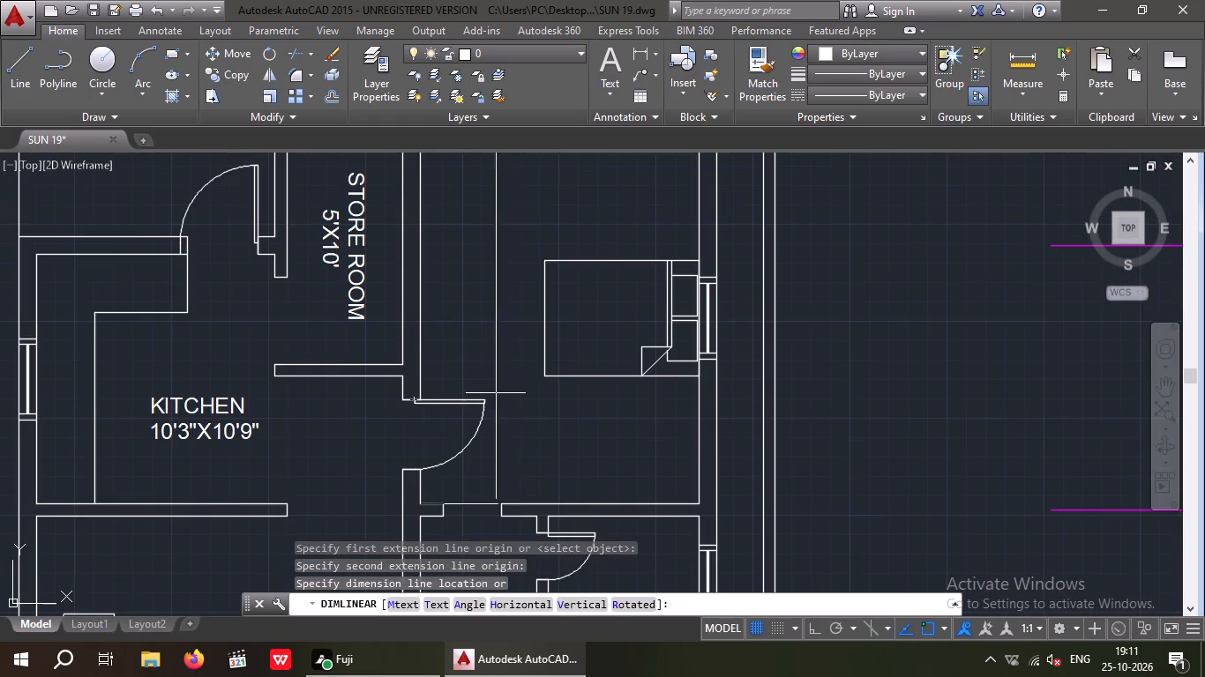
{"action": "key", "text": "space"}
Write a two-line label, BEDROOM over 12'X16', with 8" text height in the northeast bedroom, northwest of the bed.
{"action": "scroll", "coordinate": [514, 324], "scroll_direction": "down", "scroll_amount": 1}
{"action": "middle_click_drag", "start_coordinate": [510, 333], "coordinate": [507, 347]}
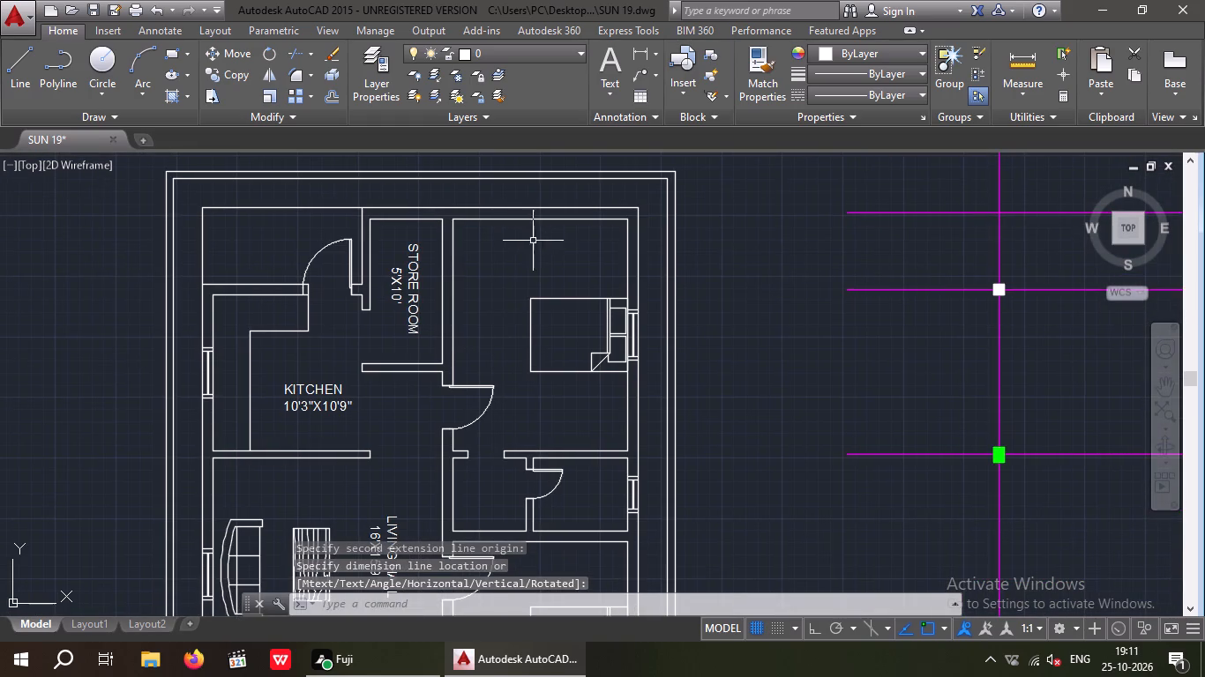
{"action": "scroll", "coordinate": [534, 249], "scroll_direction": "down", "scroll_amount": 2}
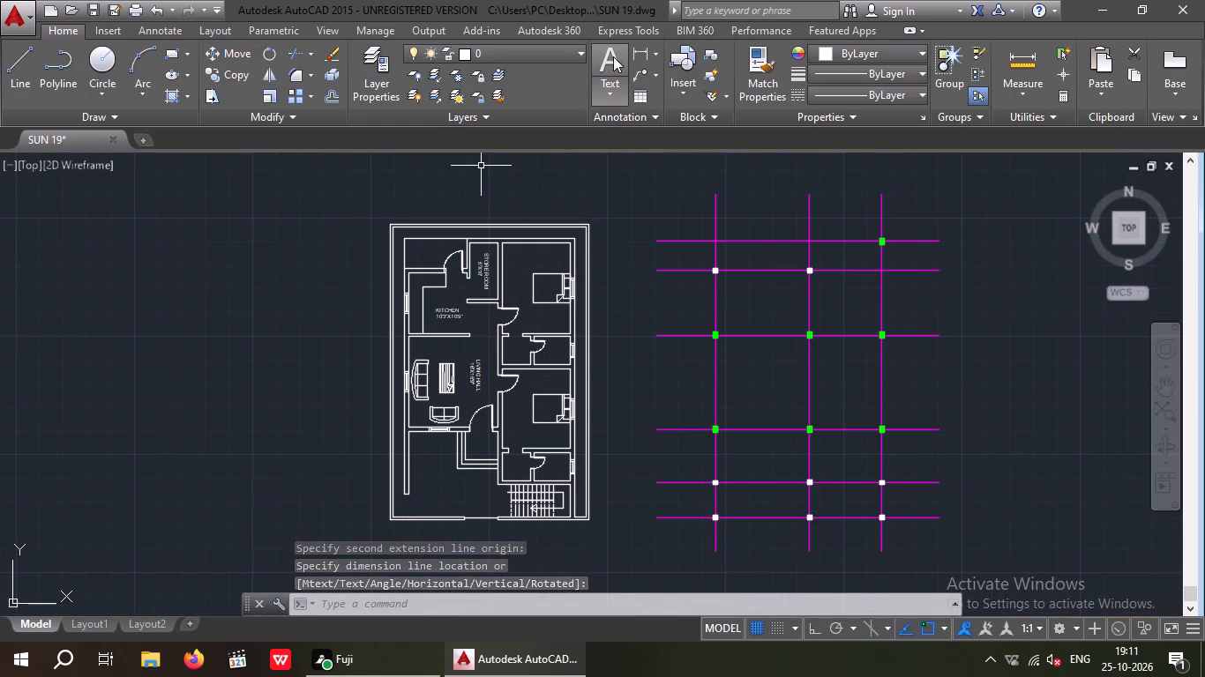
{"action": "left_click", "coordinate": [613, 56]}
{"action": "scroll", "coordinate": [560, 255], "scroll_direction": "up", "scroll_amount": 4}
{"action": "scroll", "coordinate": [505, 248], "scroll_direction": "down", "scroll_amount": 2}
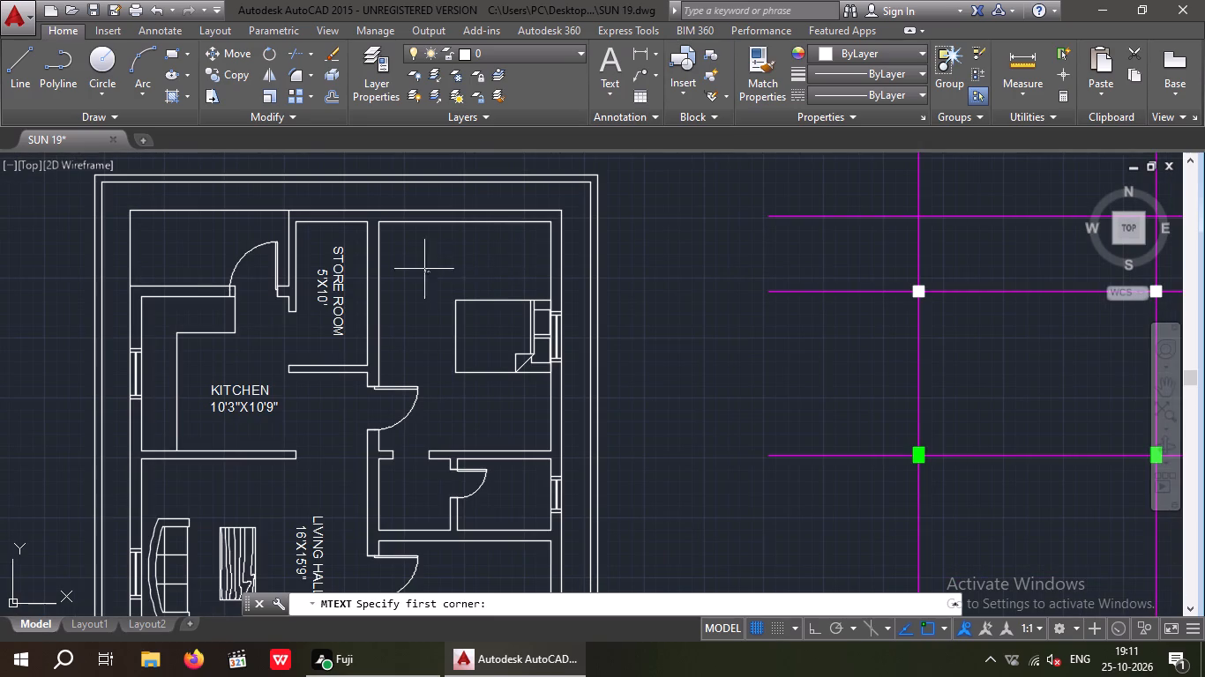
{"action": "left_click_drag", "start_coordinate": [395, 278], "coordinate": [459, 300]}
{"action": "left_click", "coordinate": [1103, 346]}
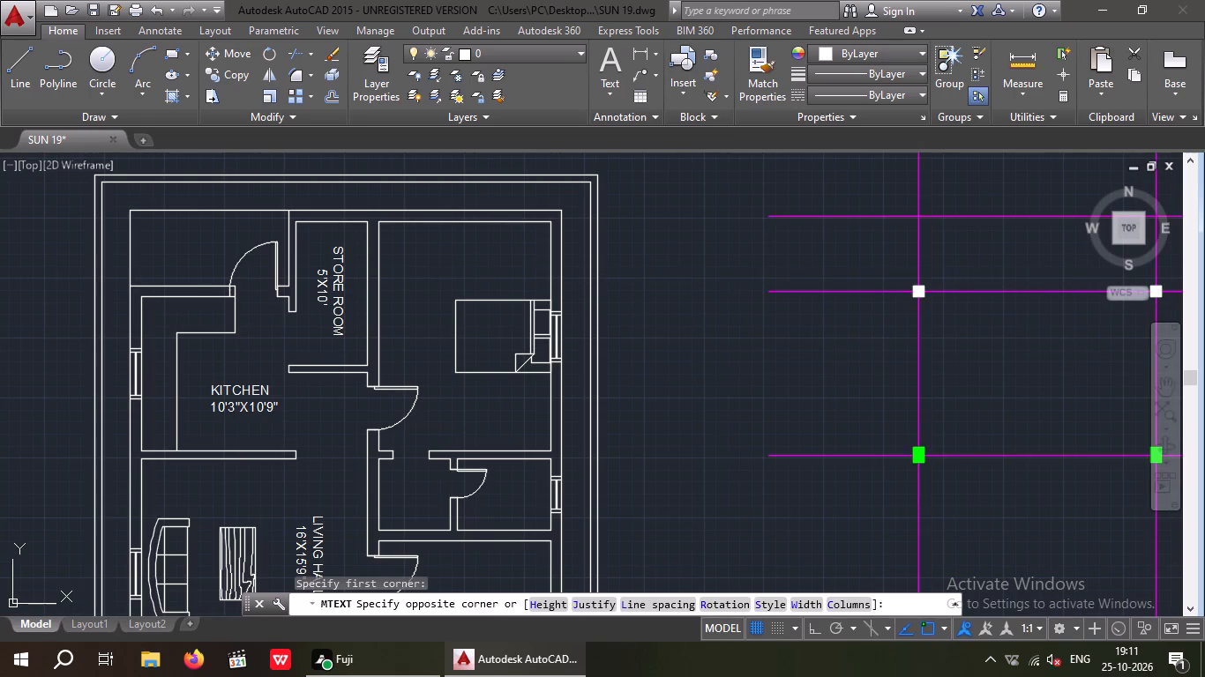
{"action": "left_click", "coordinate": [191, 69]}
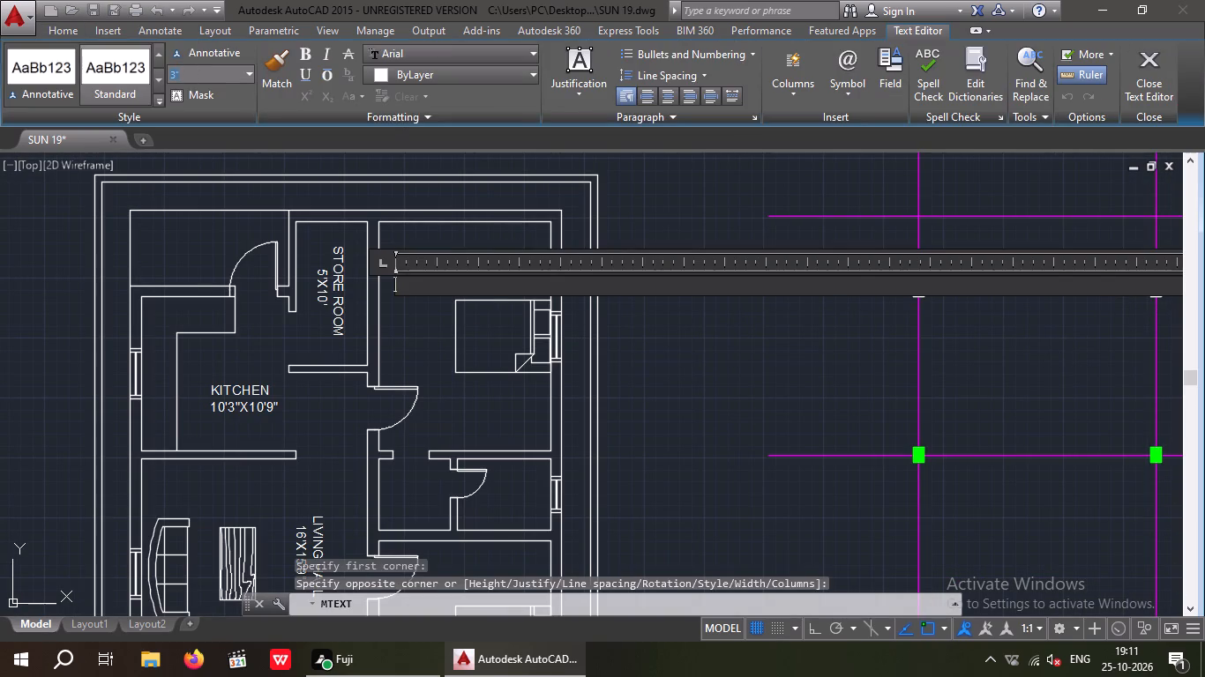
{"action": "type", "text": "8\""}
{"action": "key", "text": "Return"}
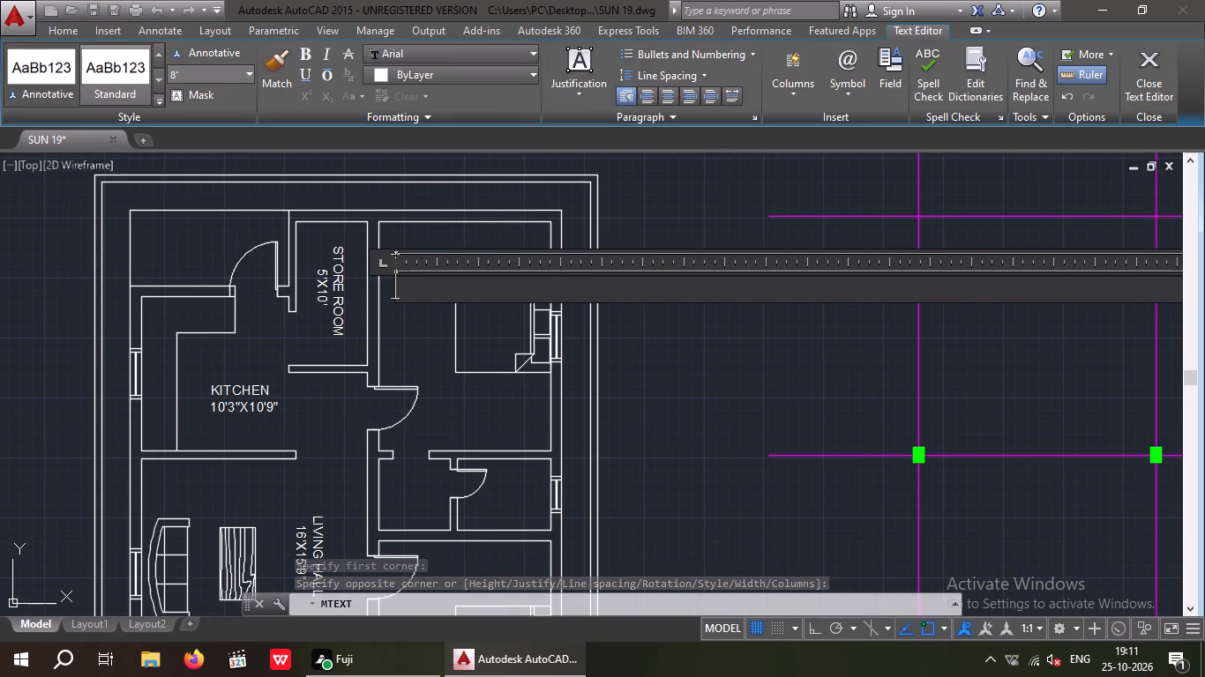
{"action": "type", "text": "BE"}
{"action": "type", "text": "DROO"}
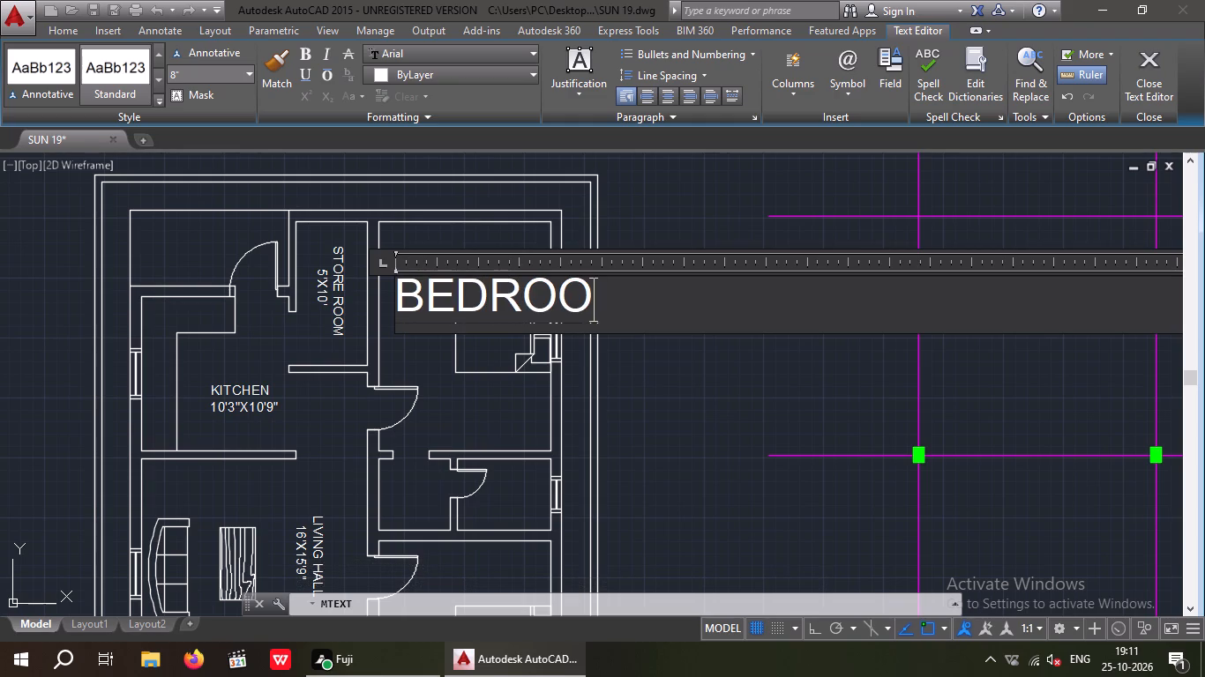
{"action": "key", "text": "m"}
{"action": "key", "text": "Return"}
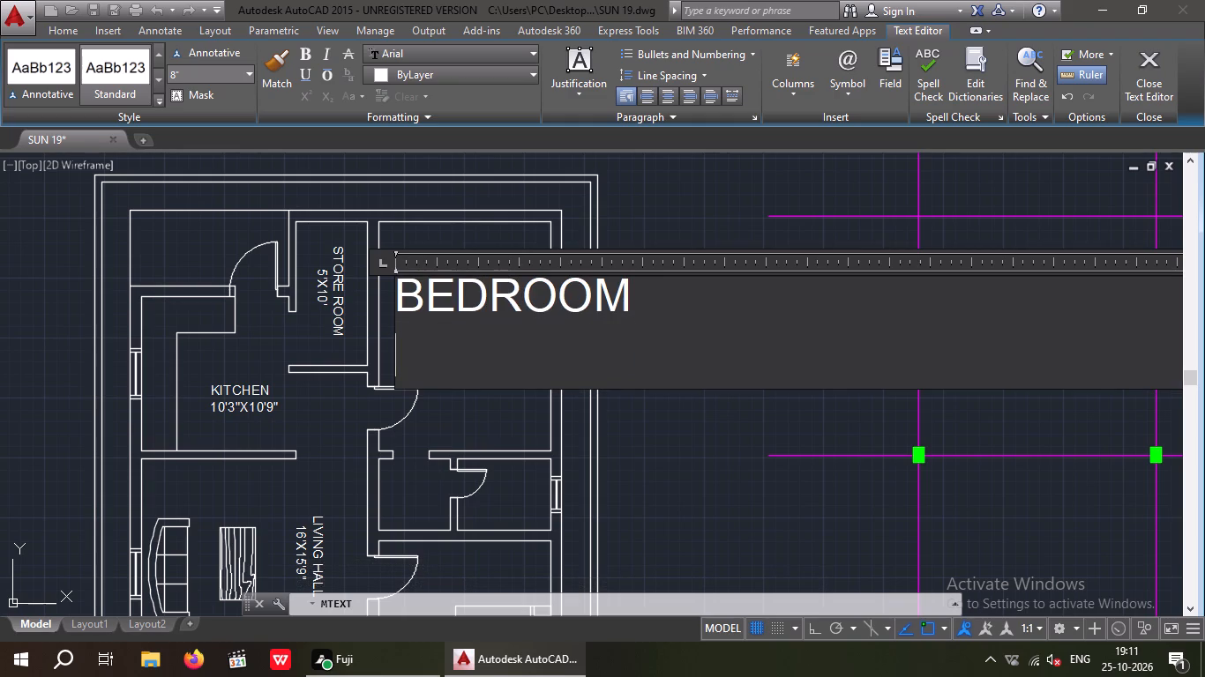
{"action": "type", "text": "12'"}
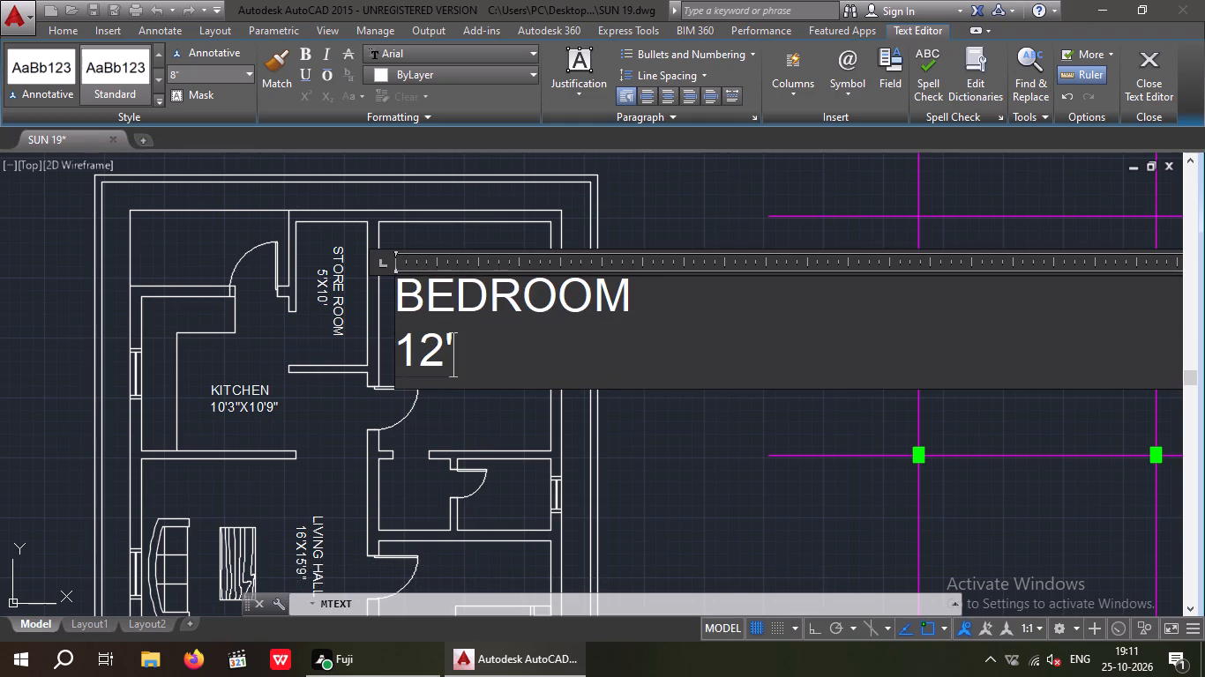
{"action": "type", "text": "X16'"}
Indent the label's 12'X16' line by three spaces so it sits centred under BEDROOM, and finish the text.
{"action": "key", "text": "Left"}
{"action": "key", "text": "Left"}
{"action": "key", "text": "Left"}
{"action": "key", "text": "Left"}
{"action": "key", "text": "Left"}
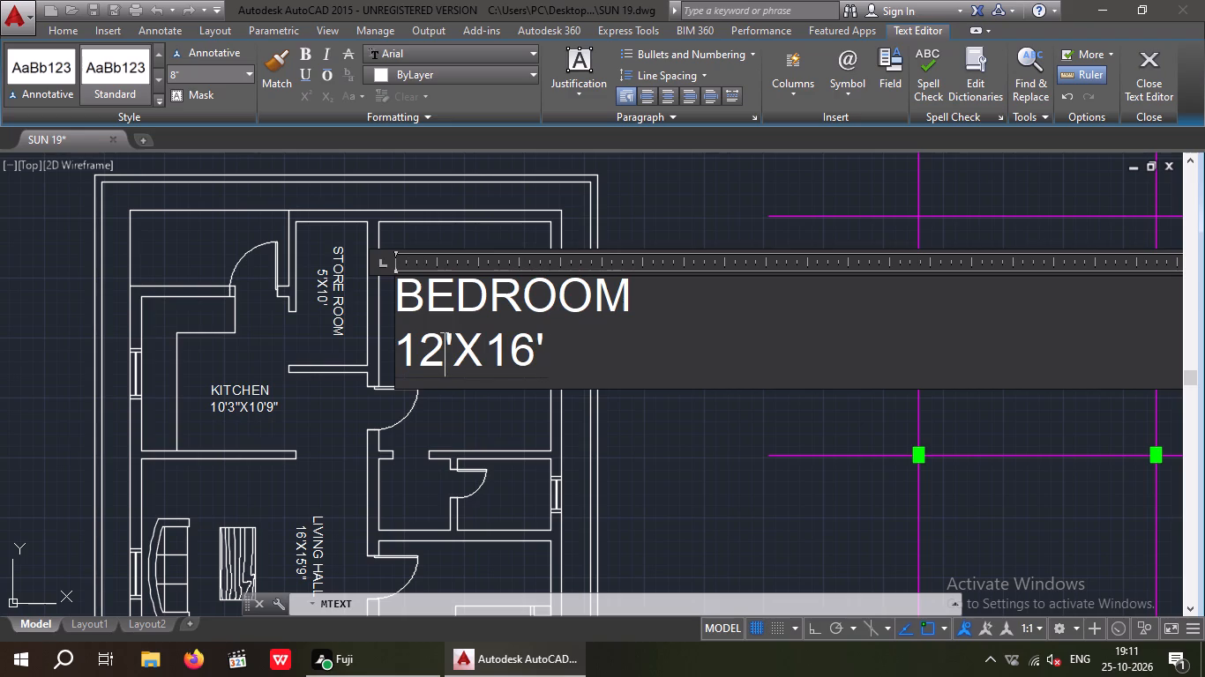
{"action": "key", "text": "Left"}
{"action": "key", "text": "Left"}
{"action": "key", "text": "space"}
{"action": "key", "text": "space"}
{"action": "key", "text": "space"}
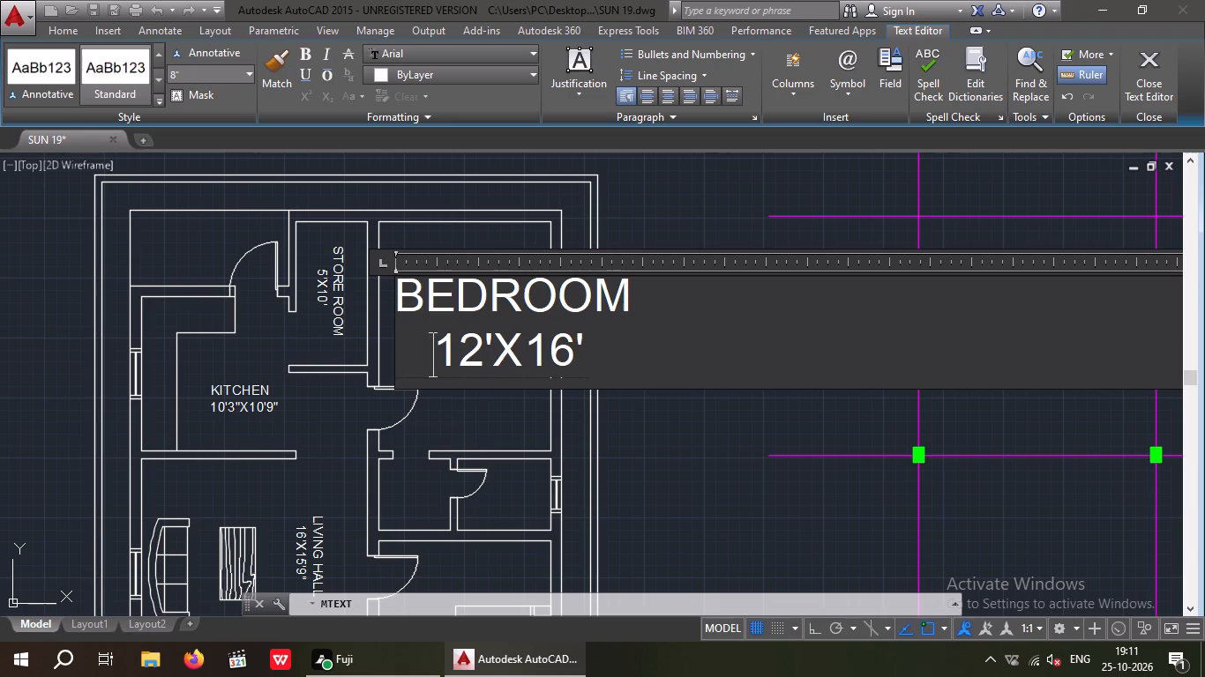
{"action": "left_click", "coordinate": [729, 499]}
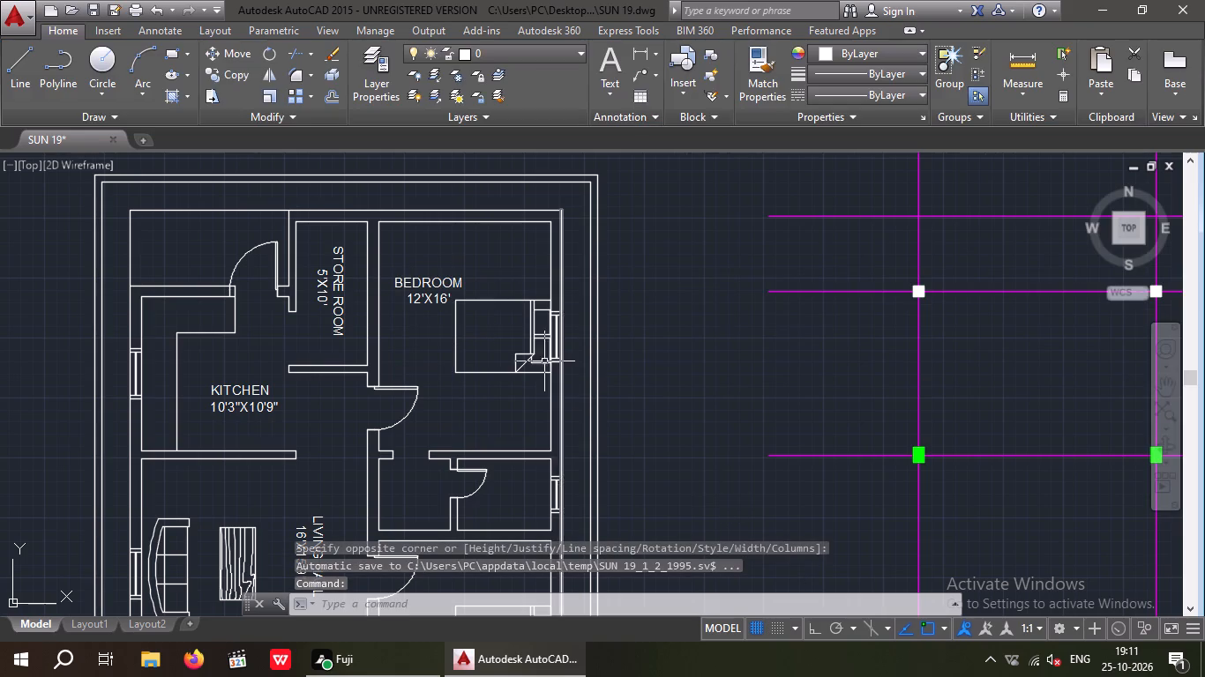
Rotate the BEDROOM label 90° clockwise with Ortho on, so it reads vertically downward.
{"action": "scroll", "coordinate": [427, 257], "scroll_direction": "up", "scroll_amount": 1}
{"action": "left_click_drag", "start_coordinate": [473, 244], "coordinate": [393, 306]}
{"action": "left_click", "coordinate": [378, 315]}
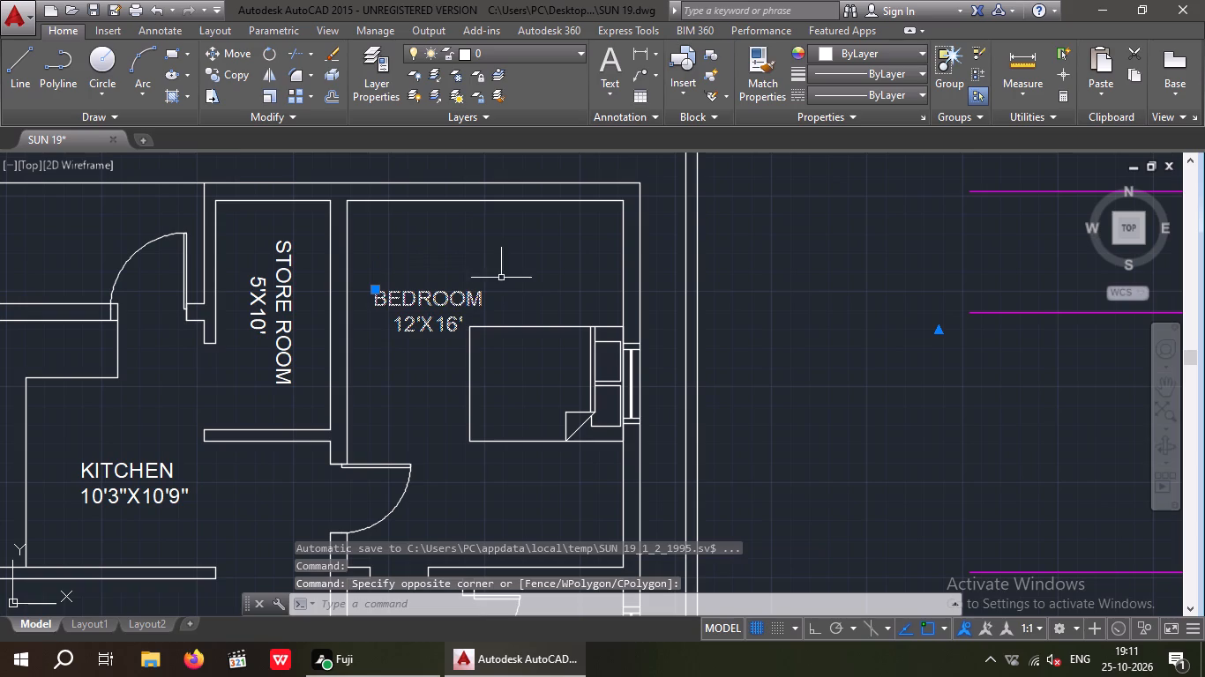
{"action": "left_click", "coordinate": [812, 634]}
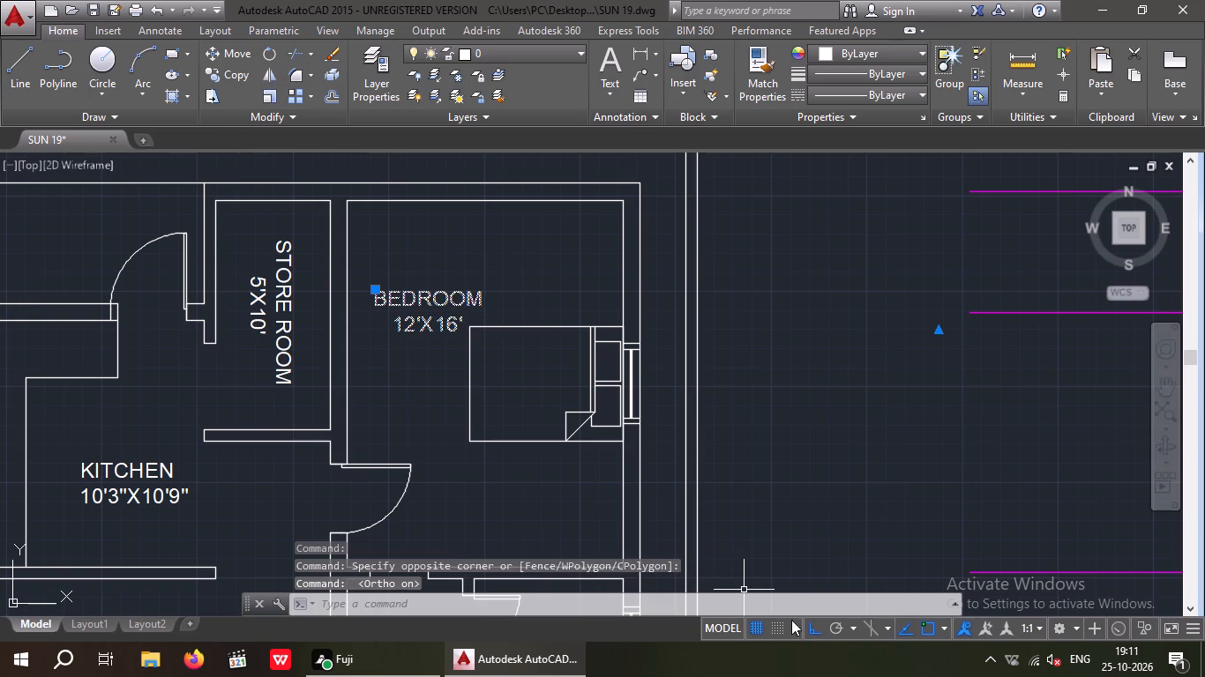
{"action": "left_click", "coordinate": [275, 45]}
{"action": "left_click", "coordinate": [498, 295]}
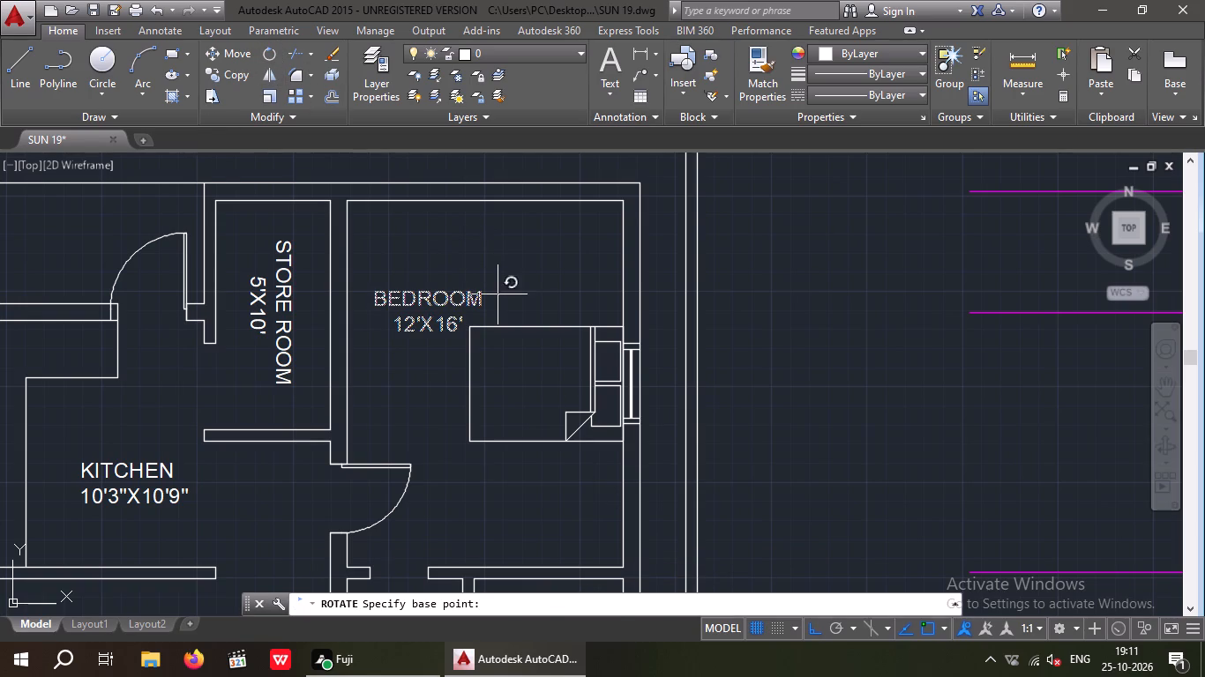
{"action": "left_click", "coordinate": [423, 435]}
Move the rotated BEDROOM label, with Ortho off, into the northeast bedroom's open floor just west of the bed.
{"action": "left_click_drag", "start_coordinate": [538, 208], "coordinate": [476, 246]}
{"action": "left_click", "coordinate": [445, 260]}
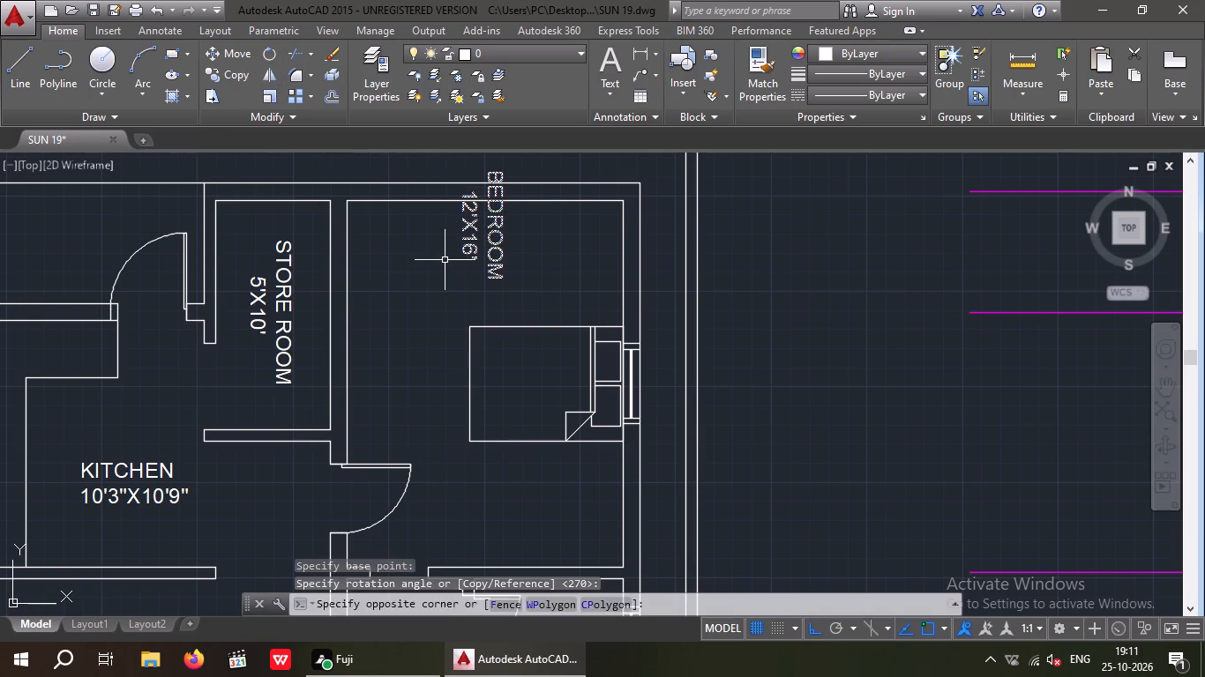
{"action": "left_click", "coordinate": [233, 56]}
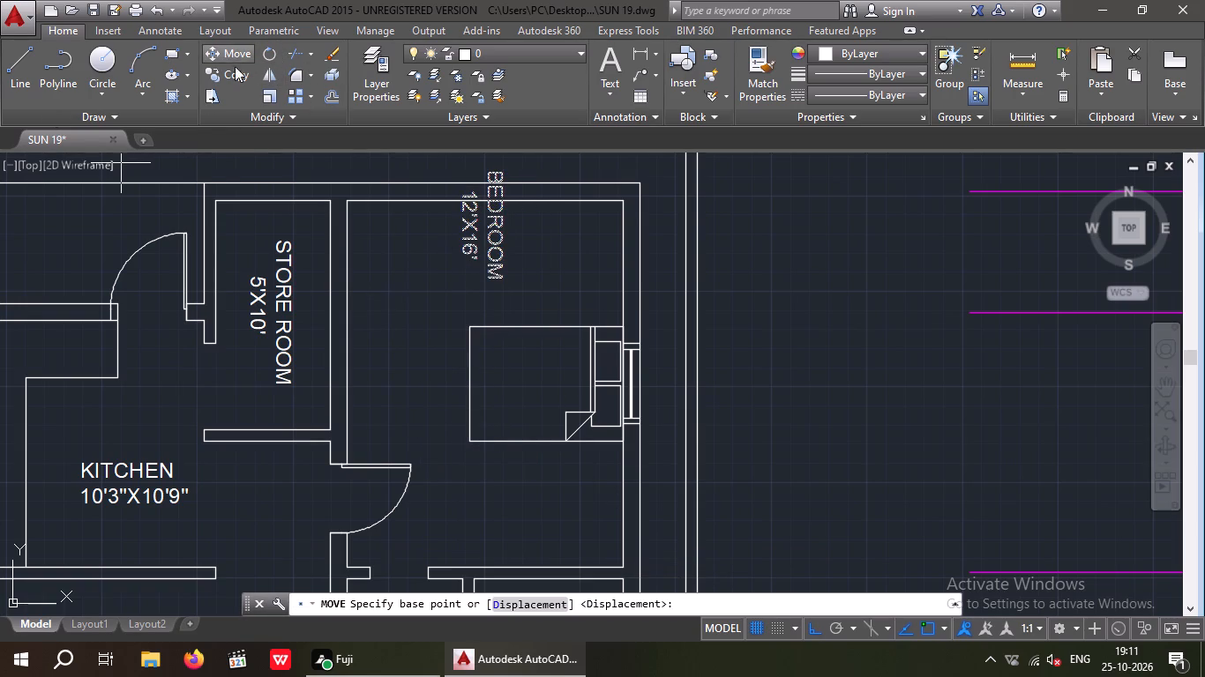
{"action": "left_click", "coordinate": [816, 636]}
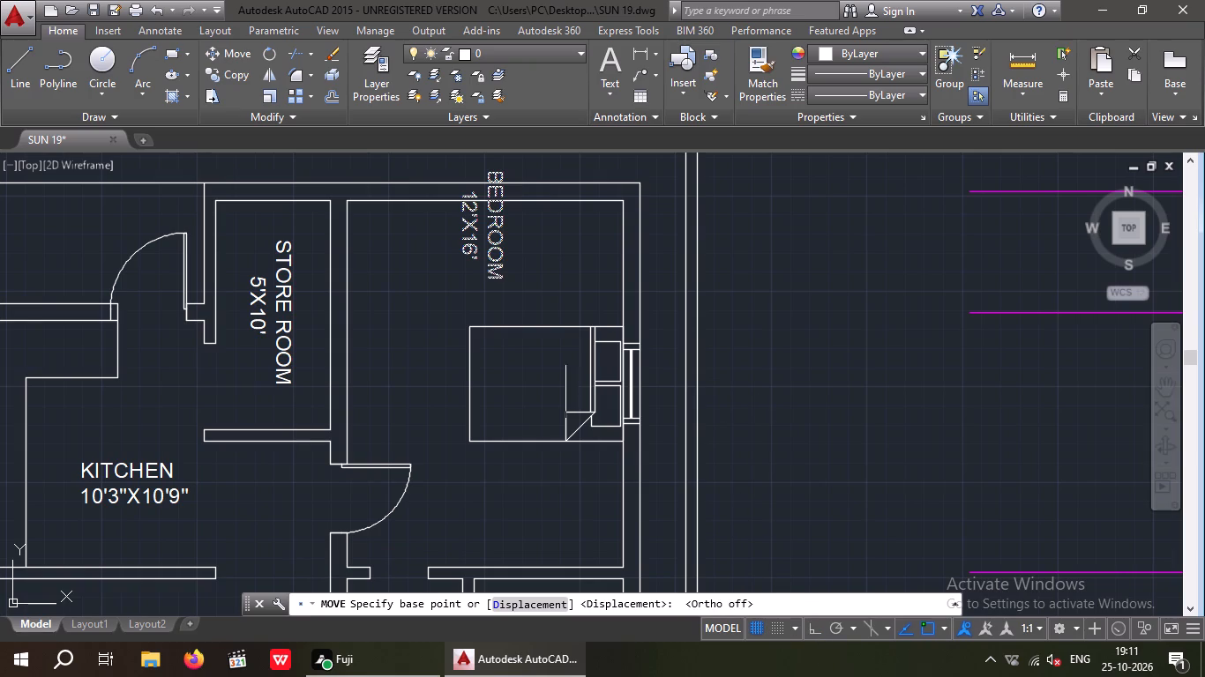
{"action": "left_click_drag", "start_coordinate": [490, 173], "coordinate": [491, 195]}
{"action": "scroll", "coordinate": [427, 353], "scroll_direction": "up", "scroll_amount": 1}
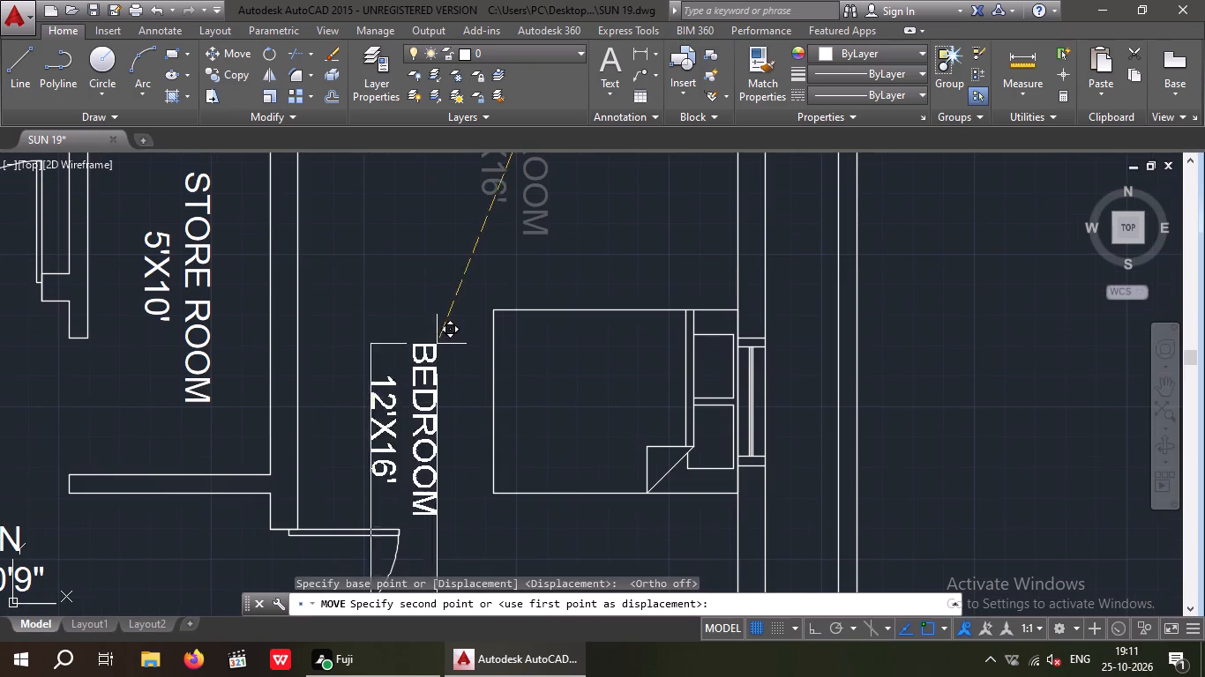
{"action": "left_click", "coordinate": [449, 321]}
Measure the southeast bedroom's interior length along its west wall, using a temporary linear dimension.
{"action": "scroll", "coordinate": [463, 288], "scroll_direction": "down", "scroll_amount": 3}
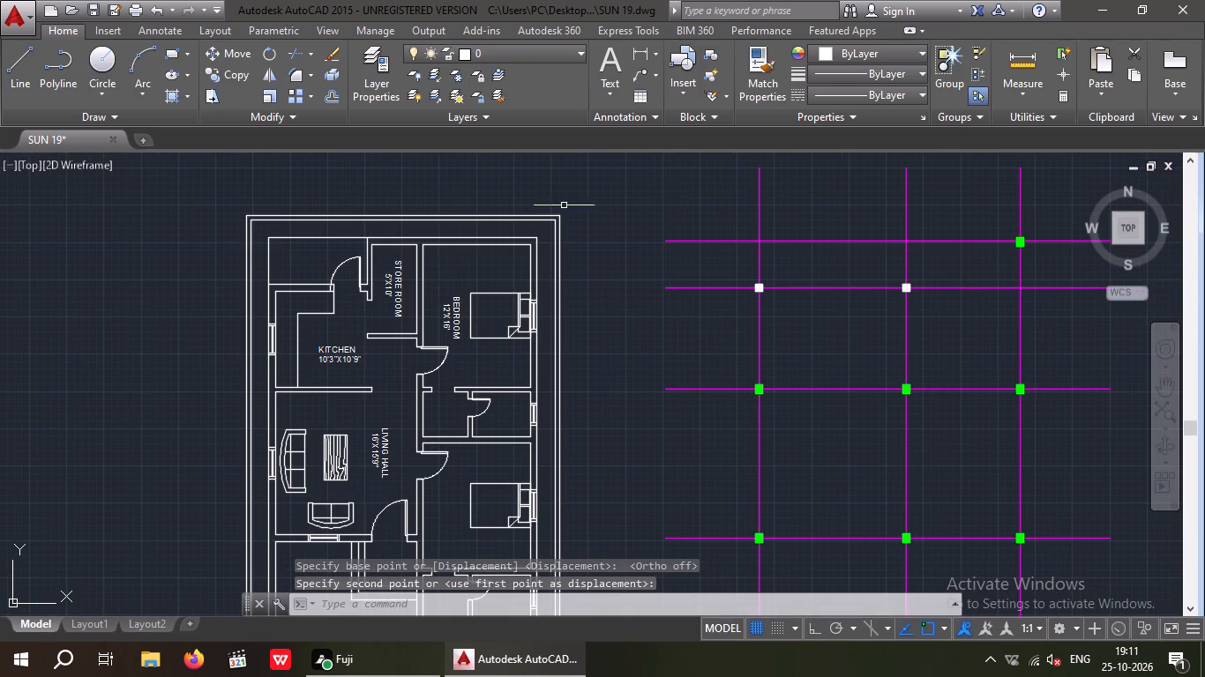
{"action": "middle_click_drag", "start_coordinate": [456, 408], "coordinate": [475, 285]}
{"action": "scroll", "coordinate": [471, 335], "scroll_direction": "down", "scroll_amount": 1}
{"action": "middle_click_drag", "start_coordinate": [468, 362], "coordinate": [466, 387]}
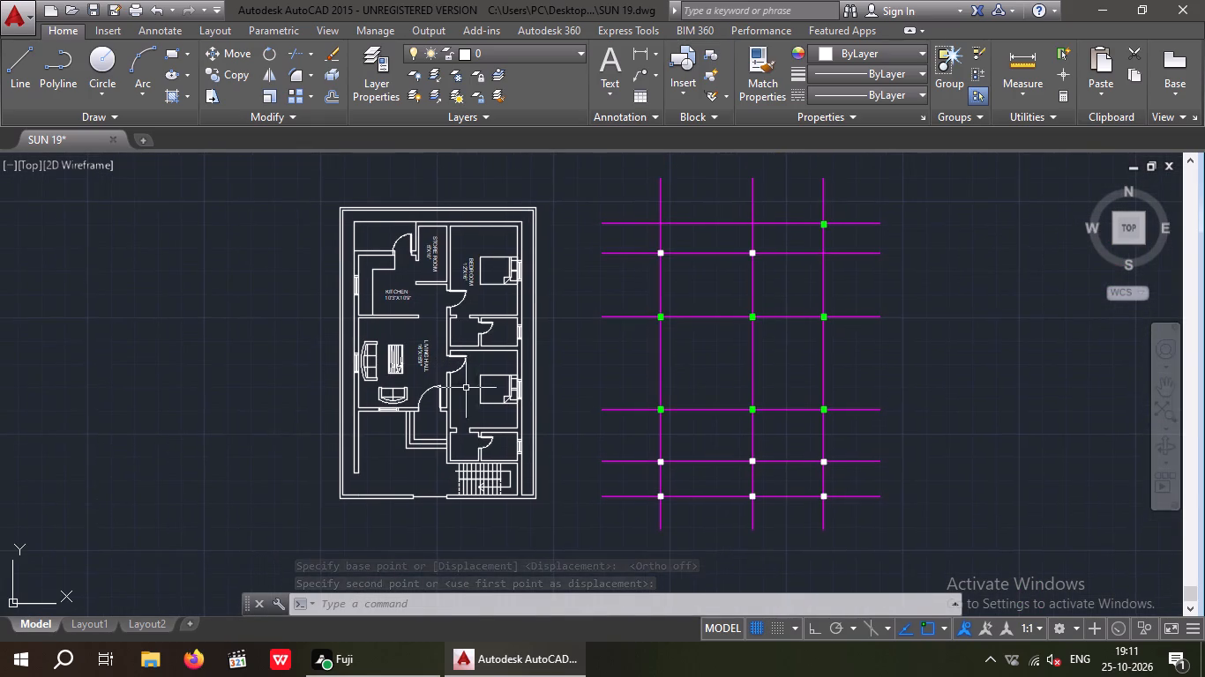
{"action": "left_click", "coordinate": [640, 58]}
{"action": "scroll", "coordinate": [464, 400], "scroll_direction": "up", "scroll_amount": 2}
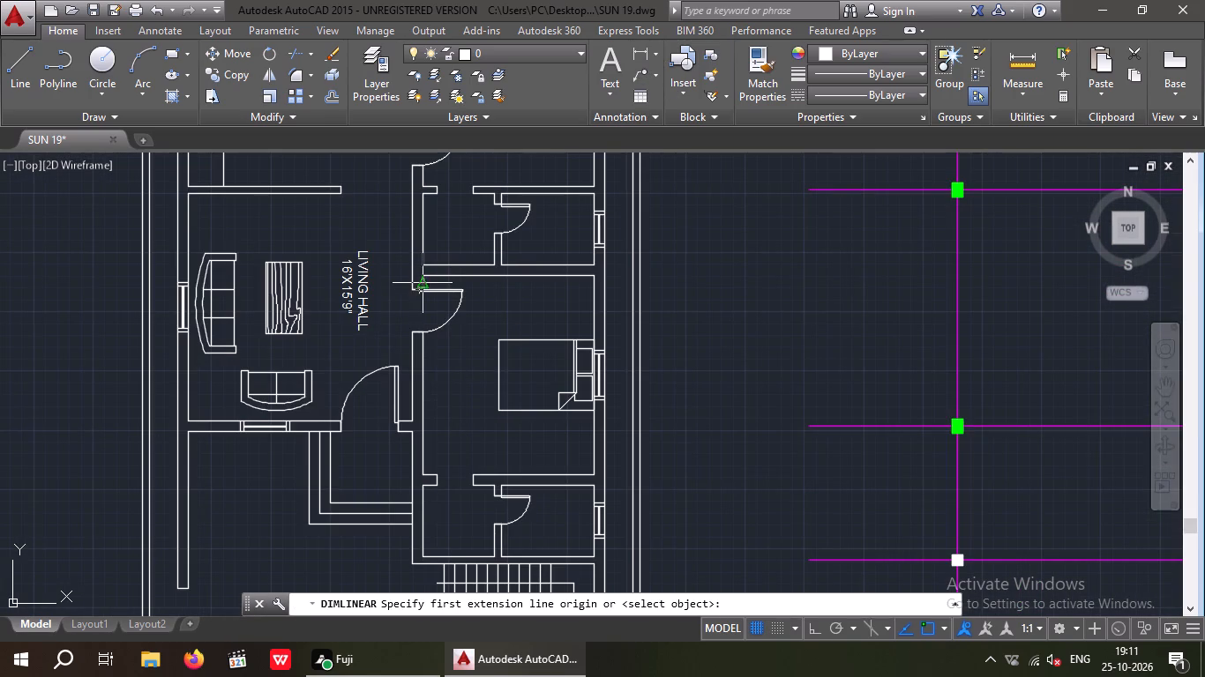
{"action": "left_click", "coordinate": [421, 273]}
{"action": "scroll", "coordinate": [431, 472], "scroll_direction": "up", "scroll_amount": 2}
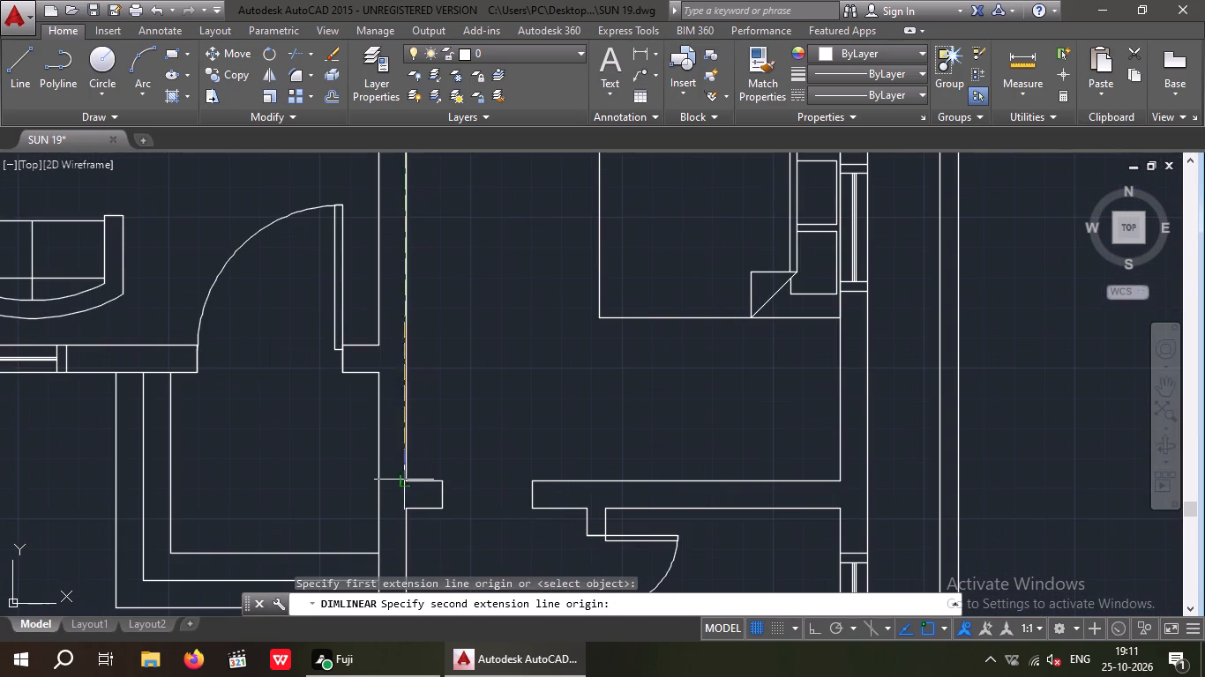
{"action": "left_click", "coordinate": [404, 480]}
{"action": "middle_click_drag", "start_coordinate": [464, 413], "coordinate": [454, 484]}
{"action": "scroll", "coordinate": [453, 408], "scroll_direction": "down", "scroll_amount": 2}
{"action": "scroll", "coordinate": [444, 359], "scroll_direction": "up", "scroll_amount": 2}
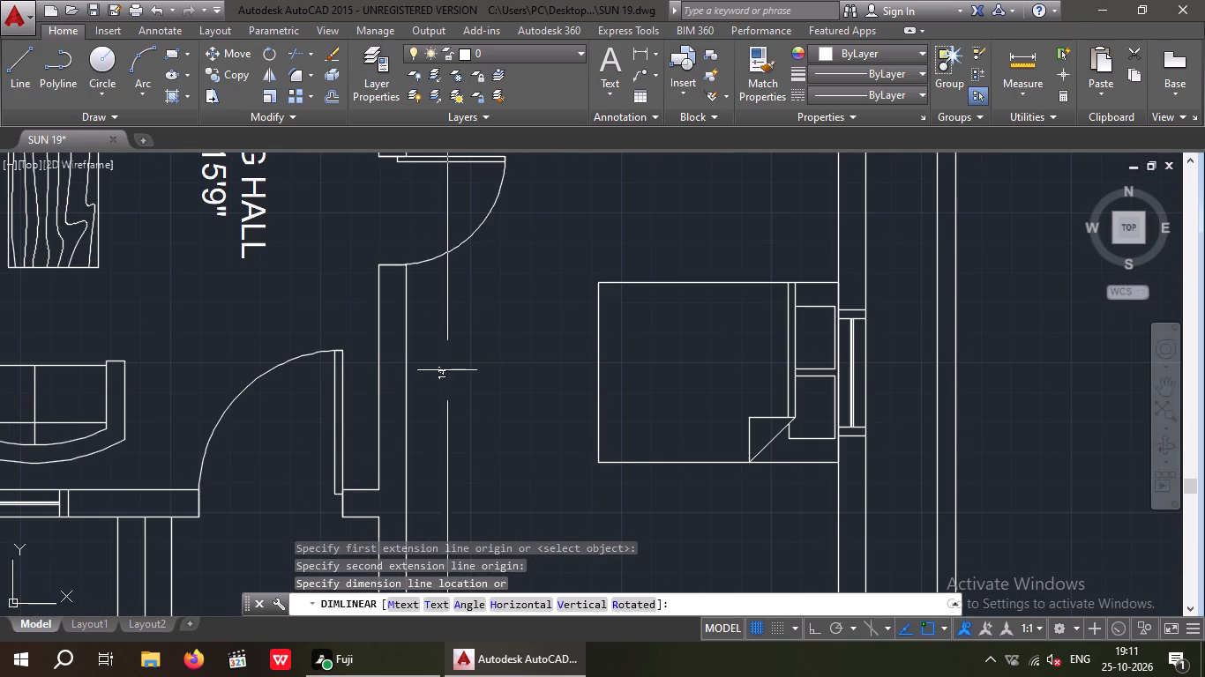
{"action": "key", "text": "space"}
Copy the northeast bedroom's BEDROOM label into the southeast bedroom, just west of its bed.
{"action": "scroll", "coordinate": [457, 373], "scroll_direction": "down", "scroll_amount": 2}
{"action": "middle_click_drag", "start_coordinate": [467, 395], "coordinate": [461, 452]}
{"action": "scroll", "coordinate": [468, 418], "scroll_direction": "down", "scroll_amount": 3}
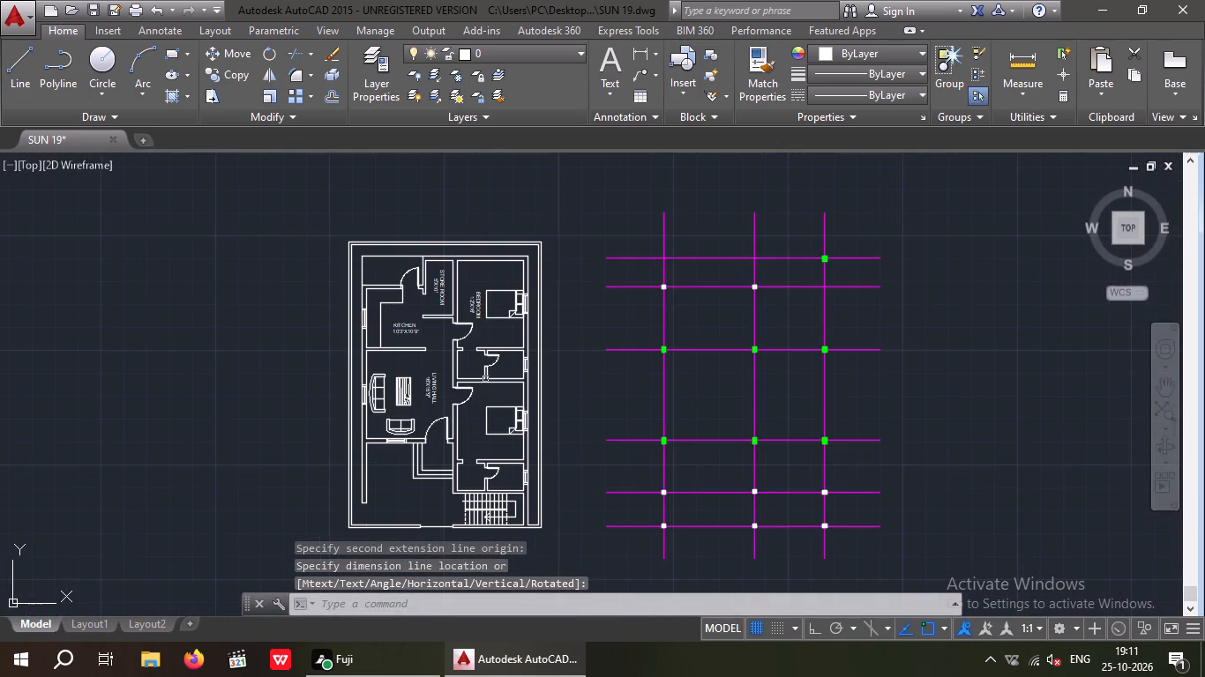
{"action": "scroll", "coordinate": [495, 284], "scroll_direction": "up", "scroll_amount": 3}
{"action": "left_click_drag", "start_coordinate": [422, 430], "coordinate": [412, 390]}
{"action": "left_click", "coordinate": [407, 355]}
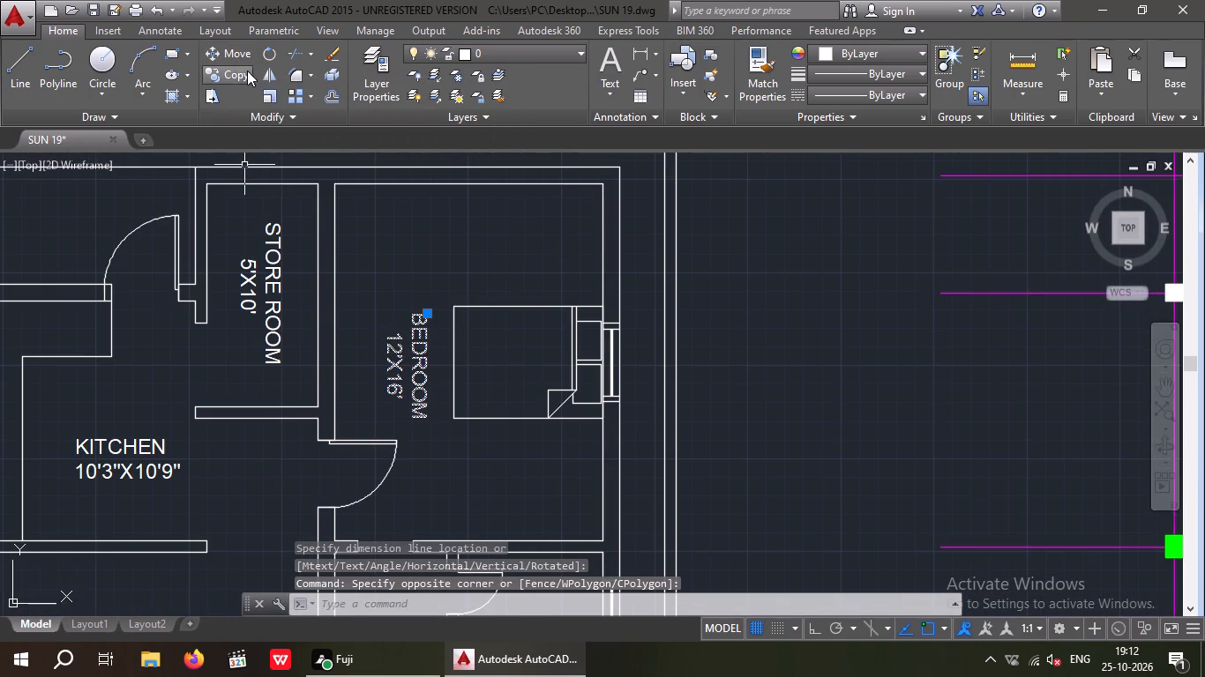
{"action": "left_click", "coordinate": [239, 74]}
{"action": "left_click", "coordinate": [415, 312]}
{"action": "middle_click_drag", "start_coordinate": [421, 346], "coordinate": [436, 288]}
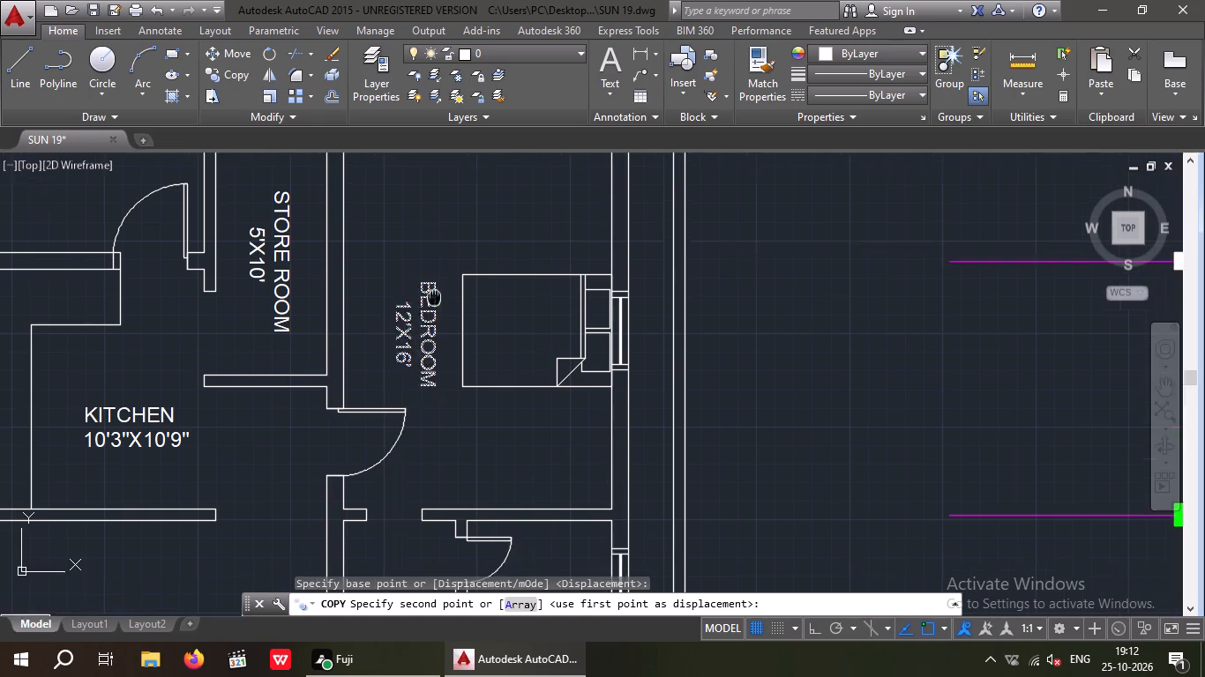
{"action": "middle_click_drag", "start_coordinate": [436, 288], "coordinate": [448, 224]}
{"action": "scroll", "coordinate": [449, 237], "scroll_direction": "down", "scroll_amount": 2}
{"action": "scroll", "coordinate": [454, 434], "scroll_direction": "up", "scroll_amount": 2}
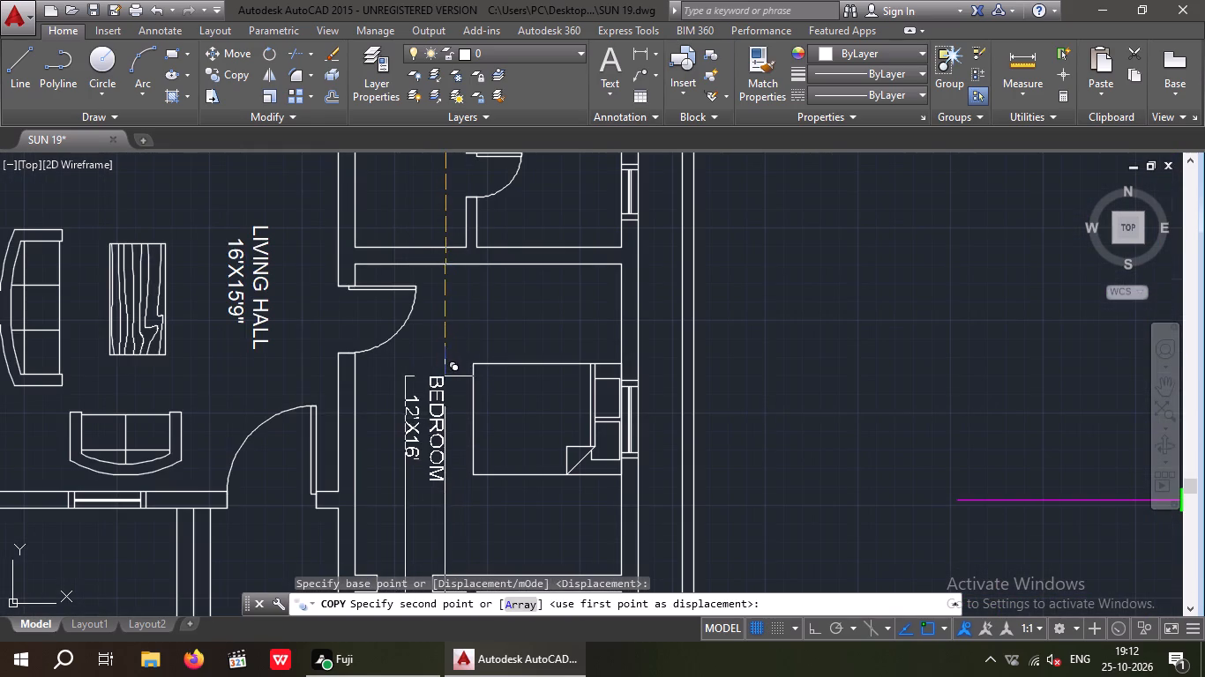
{"action": "left_click", "coordinate": [453, 370]}
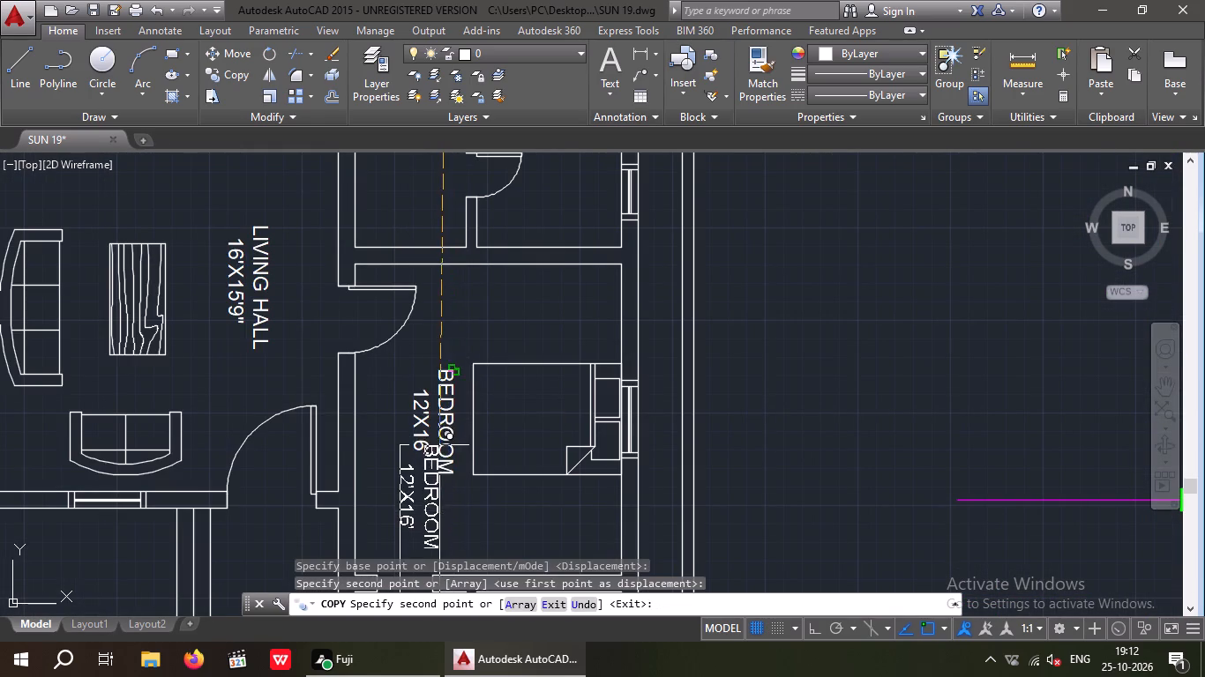
{"action": "key", "text": "Escape"}
{"action": "key", "text": "Escape"}
Change the size on the southeast bedroom's copied label to 12'X14'.
{"action": "double_click", "coordinate": [441, 422]}
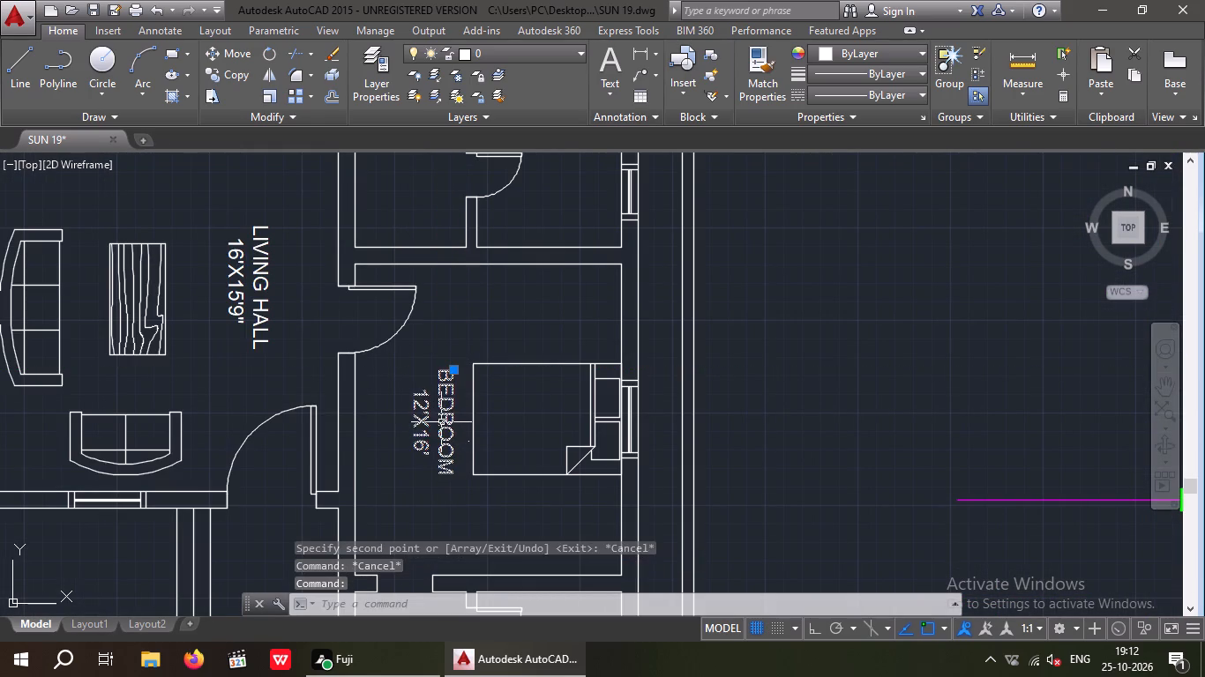
{"action": "left_click", "coordinate": [534, 411]}
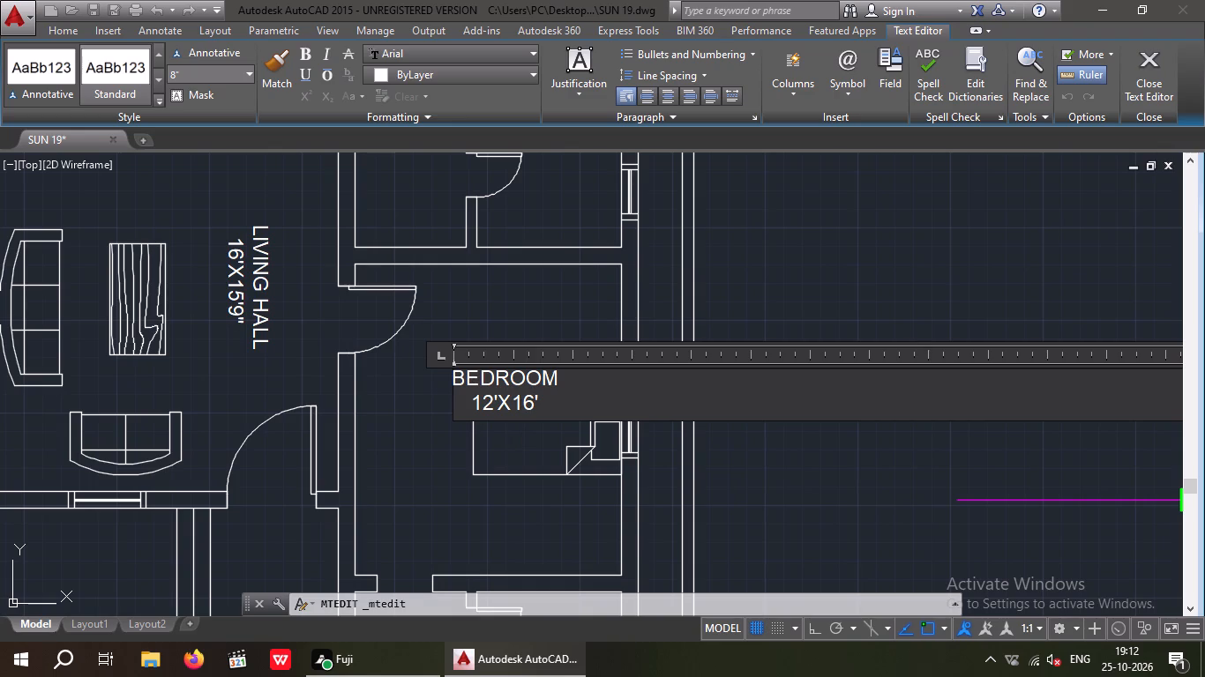
{"action": "key", "text": "BackSpace"}
{"action": "key", "text": "4"}
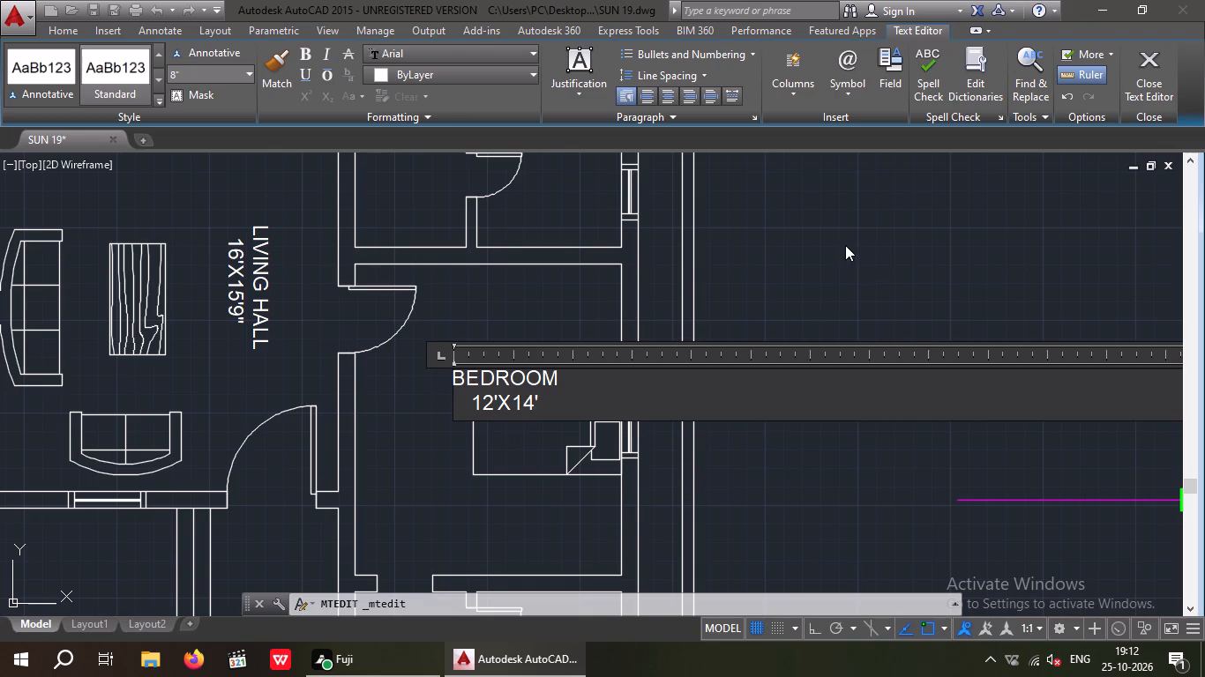
{"action": "left_click", "coordinate": [845, 245]}
Measure the southeast toilet's interior length along its east wall, using a temporary linear dimension.
{"action": "scroll", "coordinate": [837, 271], "scroll_direction": "down", "scroll_amount": 1}
{"action": "middle_click_drag", "start_coordinate": [829, 340], "coordinate": [766, 324]}
{"action": "middle_click_drag", "start_coordinate": [726, 340], "coordinate": [685, 281]}
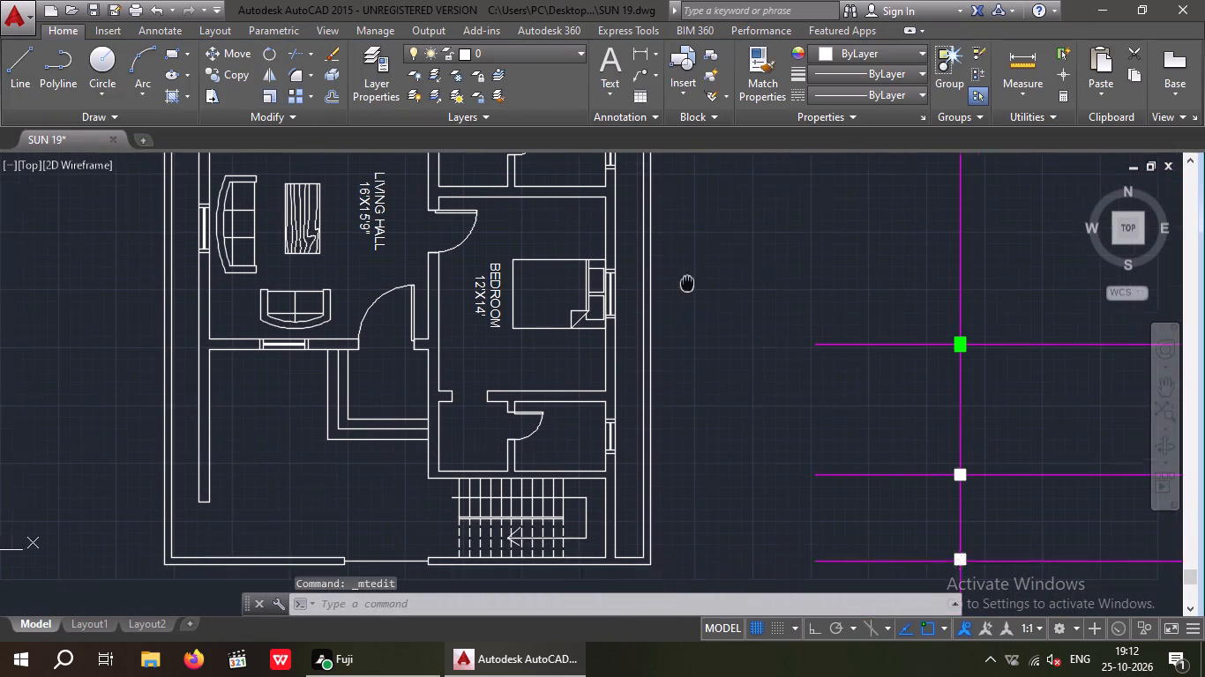
{"action": "middle_click_drag", "start_coordinate": [685, 281], "coordinate": [675, 278]}
{"action": "left_click", "coordinate": [645, 61]}
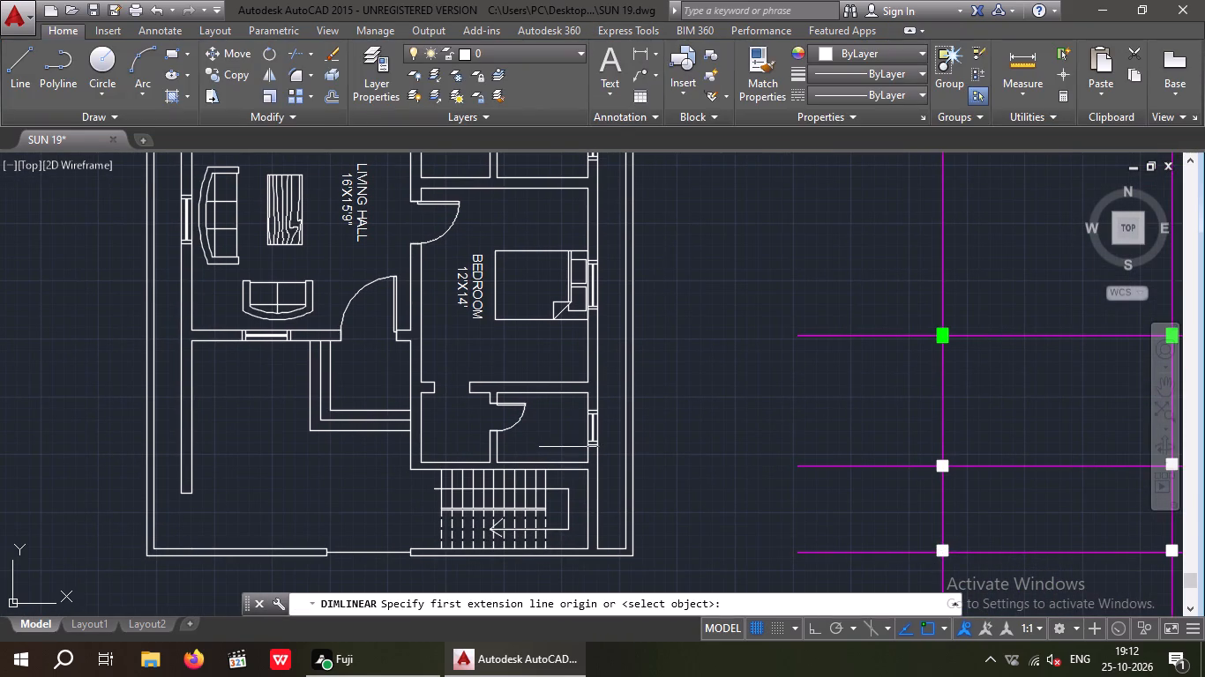
{"action": "scroll", "coordinate": [565, 443], "scroll_direction": "up", "scroll_amount": 1}
{"action": "left_click_drag", "start_coordinate": [599, 361], "coordinate": [599, 381]}
{"action": "scroll", "coordinate": [598, 487], "scroll_direction": "up", "scroll_amount": 3}
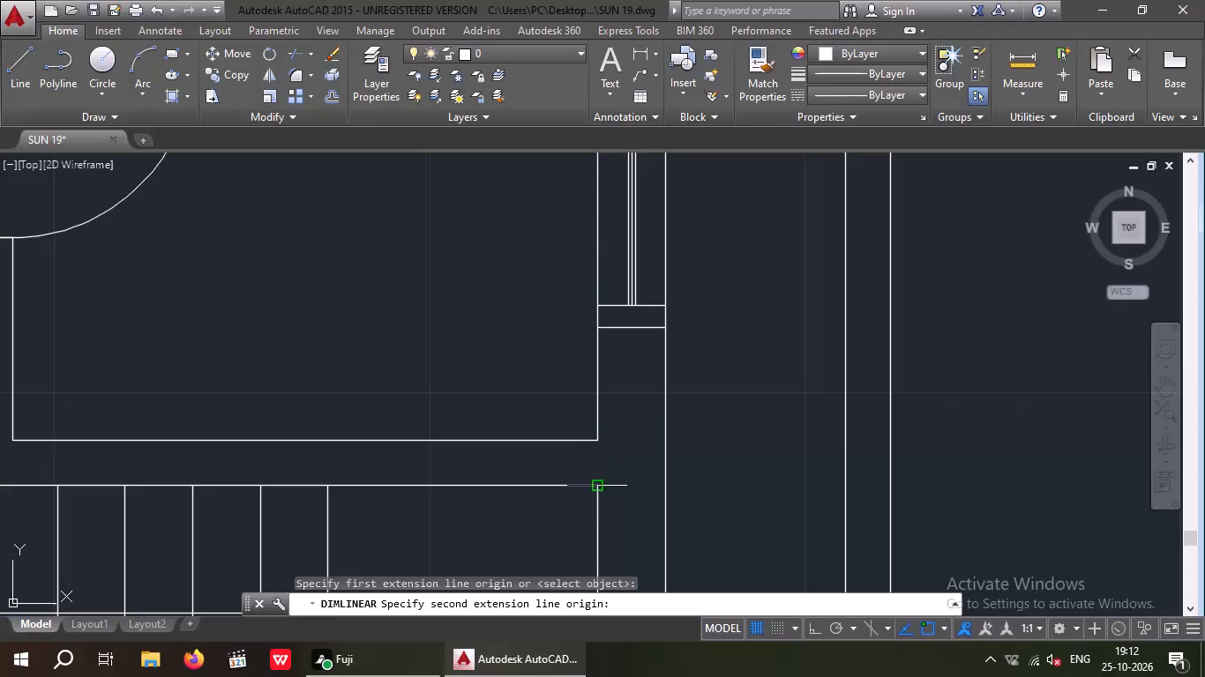
{"action": "left_click", "coordinate": [597, 441]}
{"action": "scroll", "coordinate": [588, 404], "scroll_direction": "down", "scroll_amount": 1}
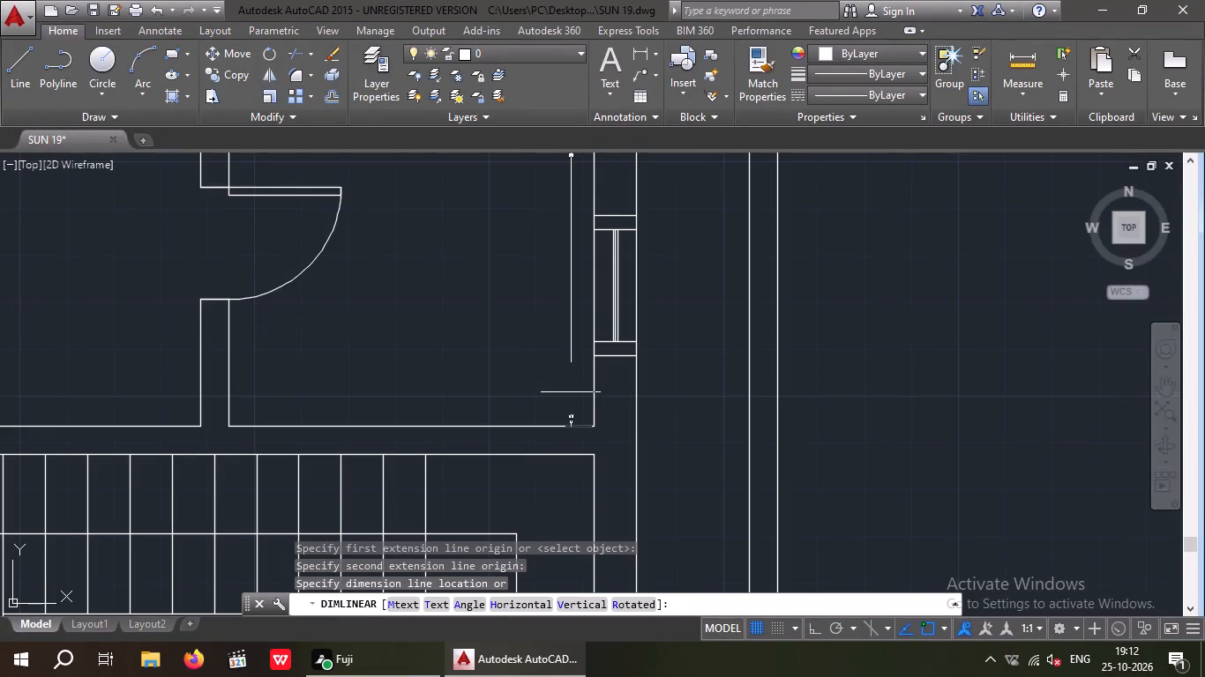
{"action": "key", "text": "space"}
{"action": "scroll", "coordinate": [449, 403], "scroll_direction": "down", "scroll_amount": 1}
Measure the southeast toilet's interior width along its south wall, using a temporary linear dimension.
{"action": "key", "text": "space"}
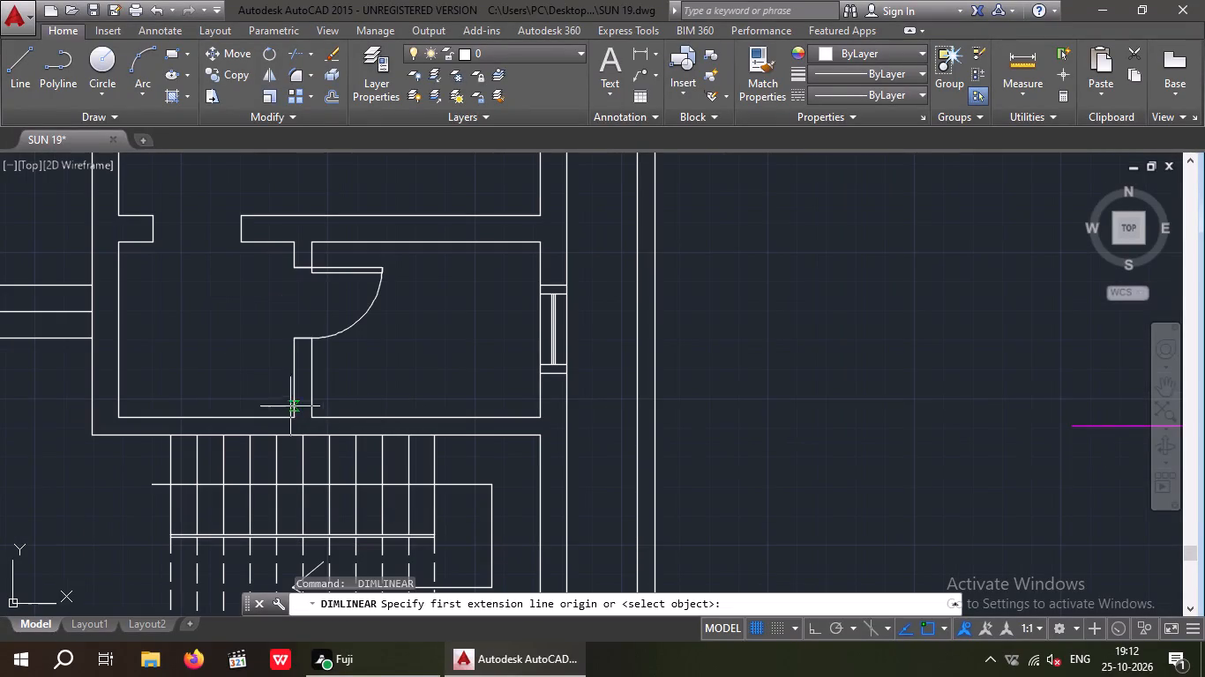
{"action": "left_click_drag", "start_coordinate": [314, 418], "coordinate": [328, 421]}
{"action": "left_click", "coordinate": [542, 419]}
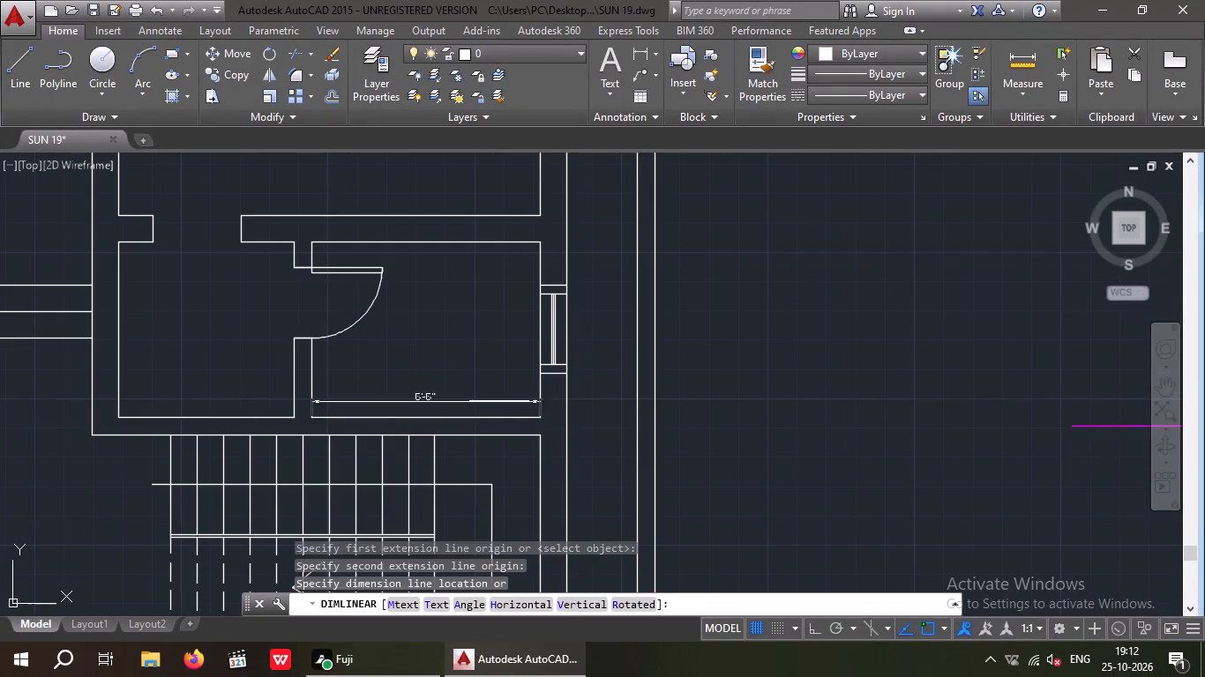
{"action": "scroll", "coordinate": [492, 388], "scroll_direction": "up", "scroll_amount": 1}
{"action": "scroll", "coordinate": [492, 388], "scroll_direction": "down", "scroll_amount": 2}
{"action": "key", "text": "Escape"}
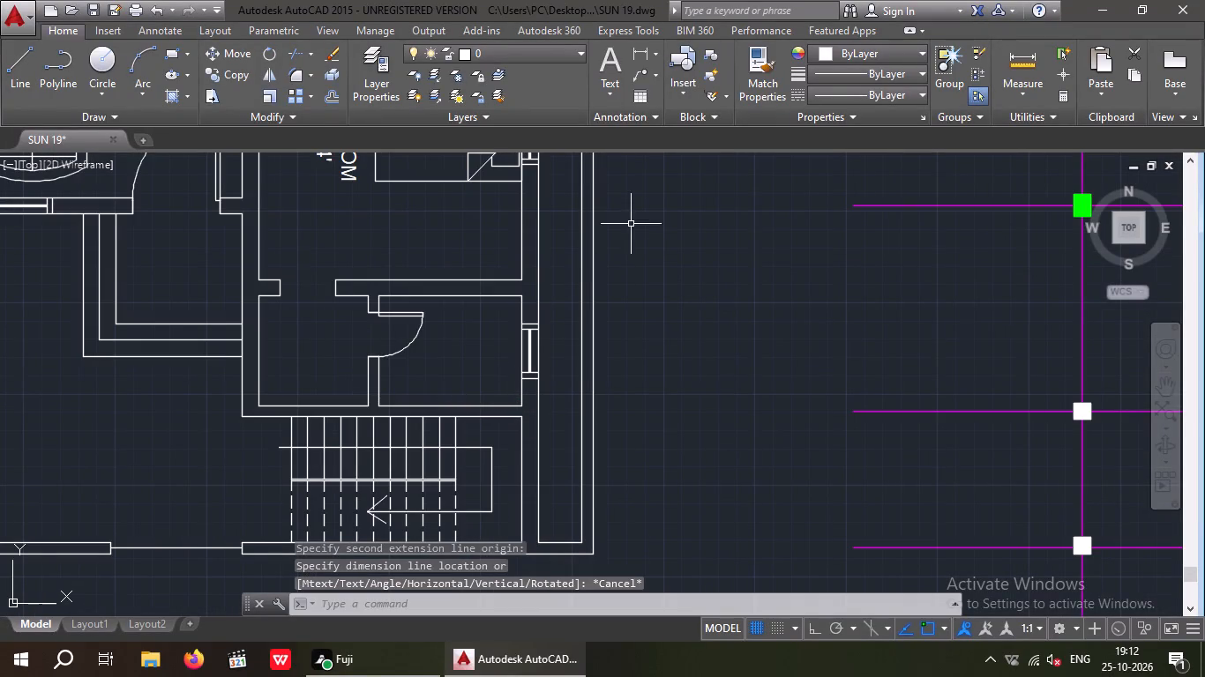
Add a 7" high multiline text label in the southeast toilet reading TOILET with 6'6"X5' on the second line.
{"action": "left_click", "coordinate": [610, 64]}
{"action": "scroll", "coordinate": [432, 368], "scroll_direction": "up", "scroll_amount": 2}
{"action": "left_click_drag", "start_coordinate": [370, 347], "coordinate": [382, 383]}
{"action": "middle_click_drag", "start_coordinate": [749, 419], "coordinate": [748, 419]}
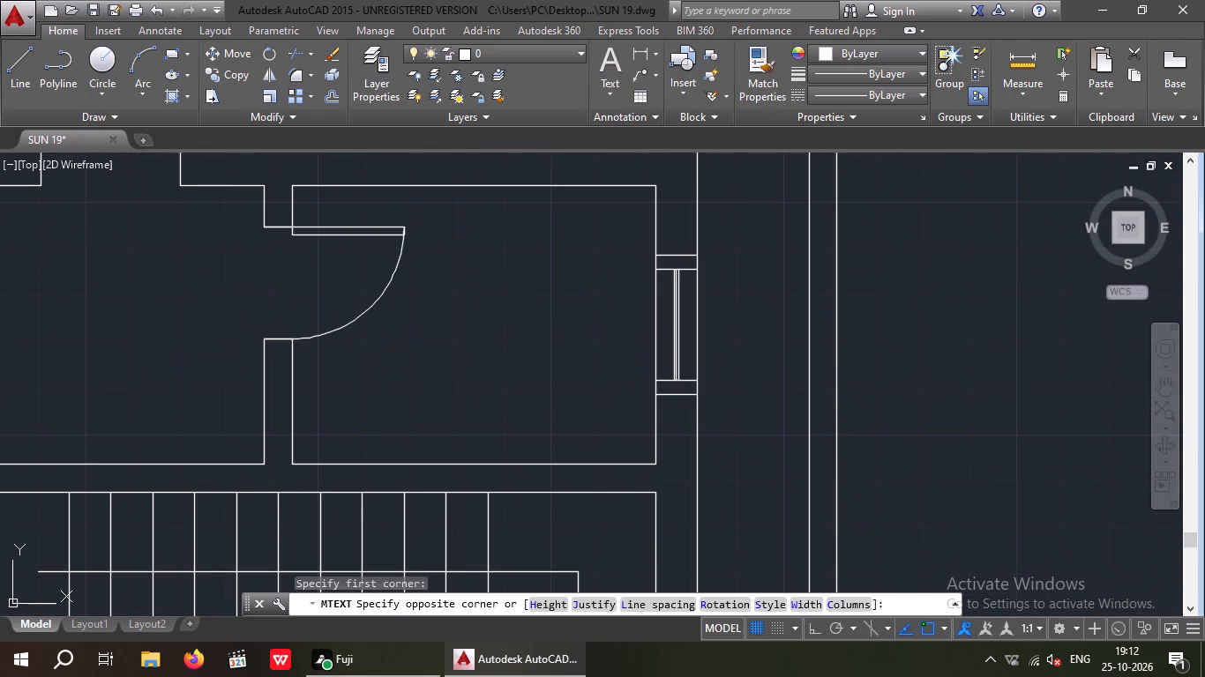
{"action": "middle_click_drag", "start_coordinate": [748, 419], "coordinate": [643, 398]}
{"action": "scroll", "coordinate": [707, 375], "scroll_direction": "down", "scroll_amount": 3}
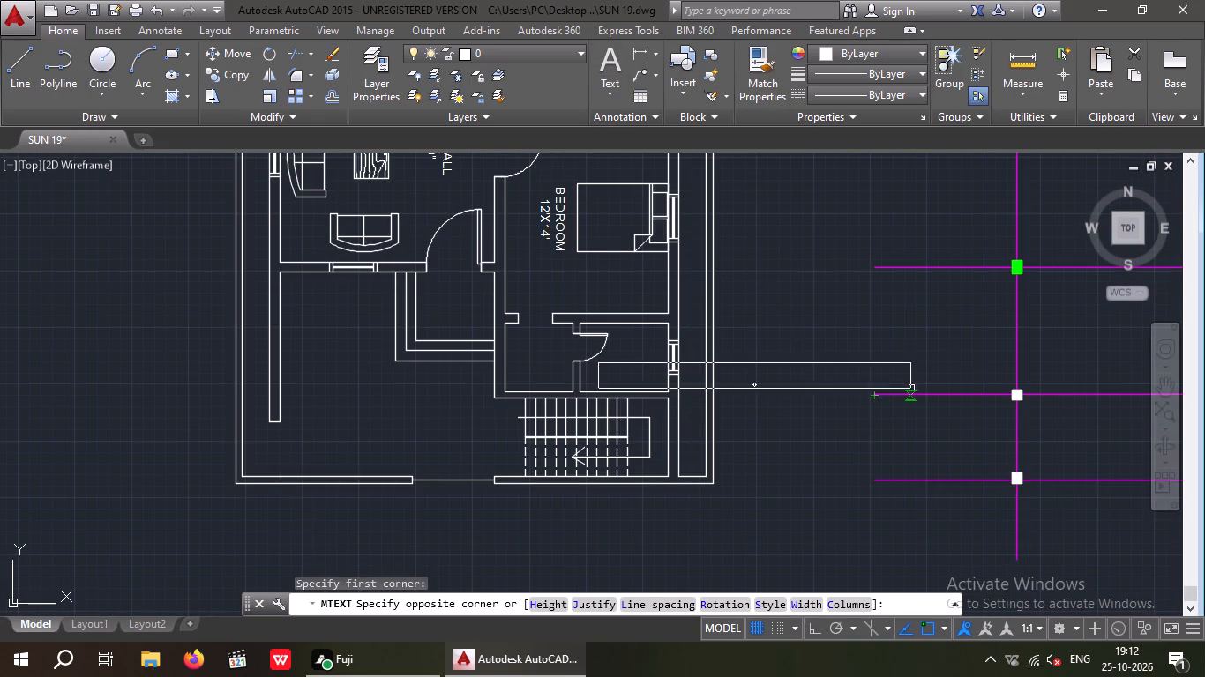
{"action": "left_click", "coordinate": [977, 376]}
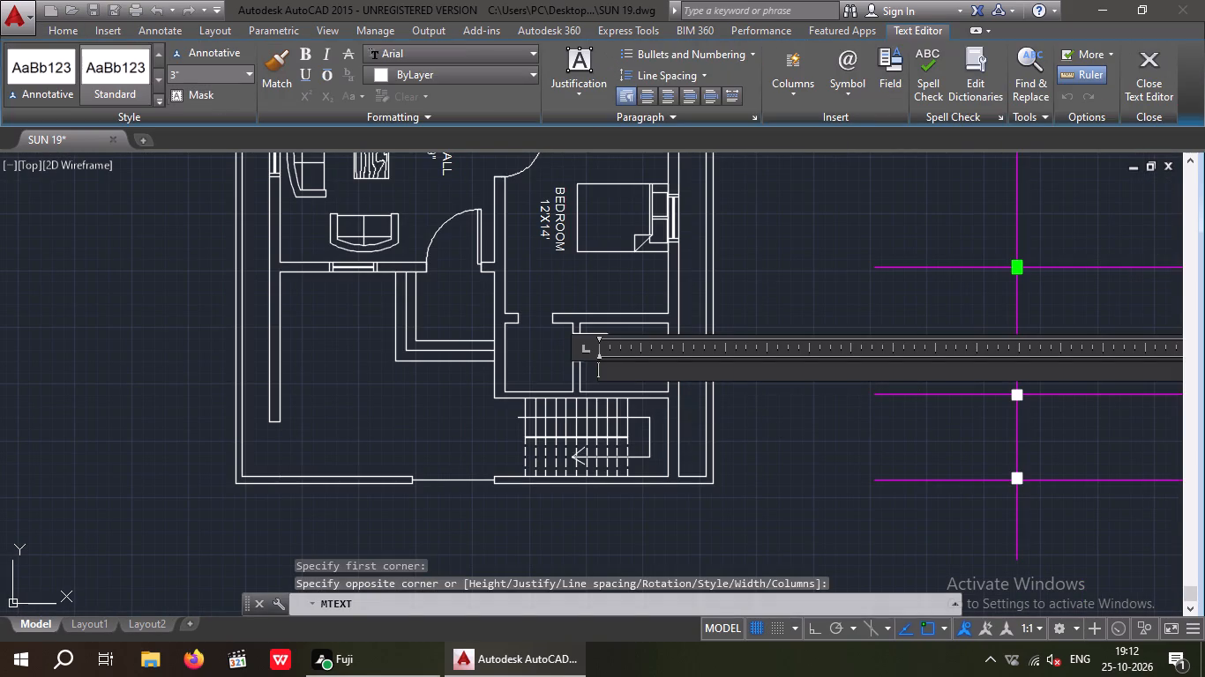
{"action": "left_click", "coordinate": [198, 78]}
{"action": "key", "text": "7"}
{"action": "key", "text": "shift+quotedbl"}
{"action": "key", "text": "Return"}
{"action": "type", "text": "TOILET"}
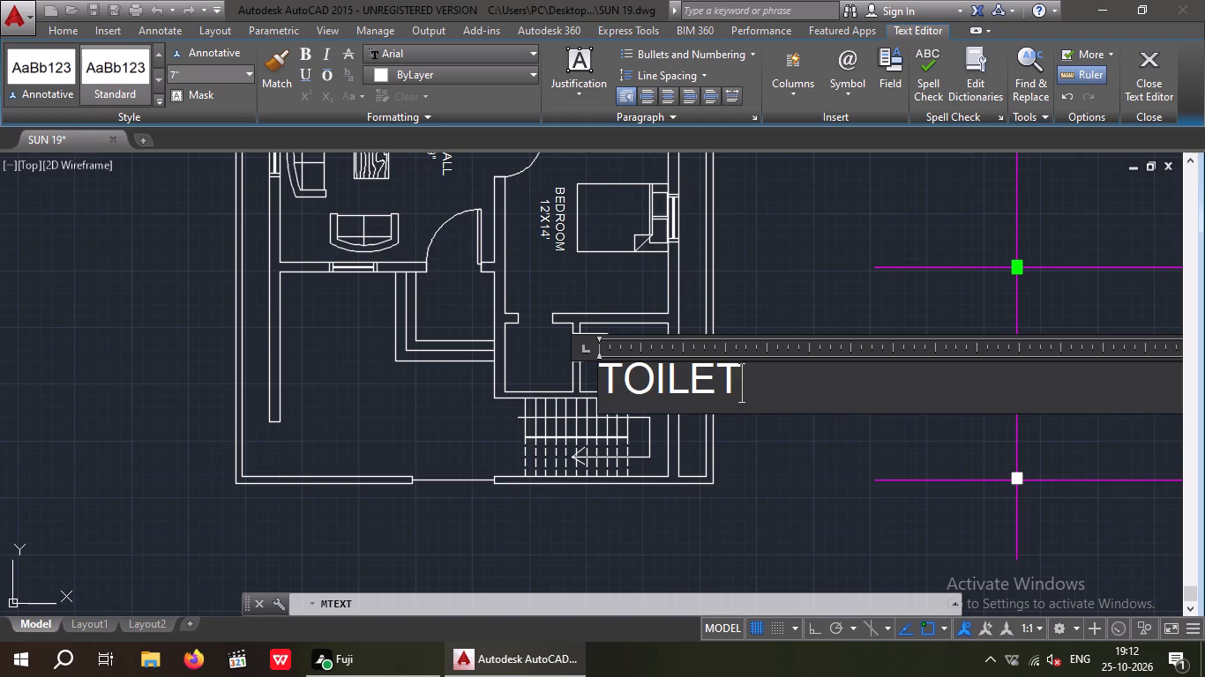
{"action": "key", "text": "Return"}
{"action": "type", "text": "66"}
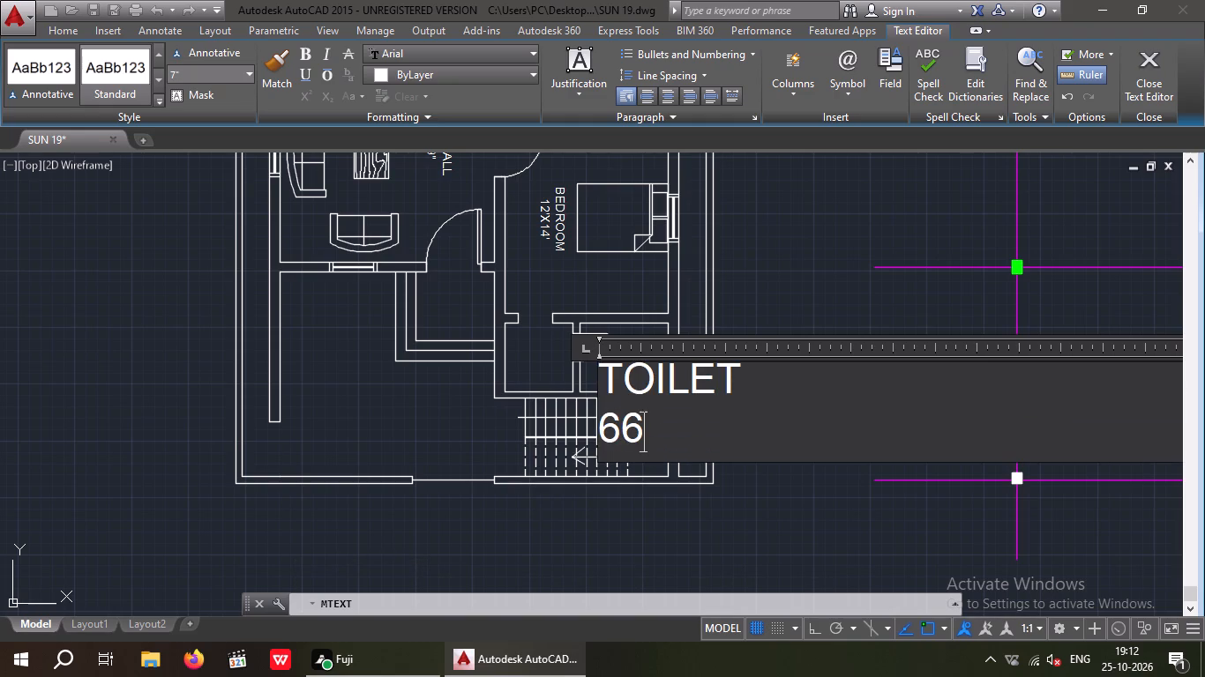
{"action": "key", "text": "BackSpace"}
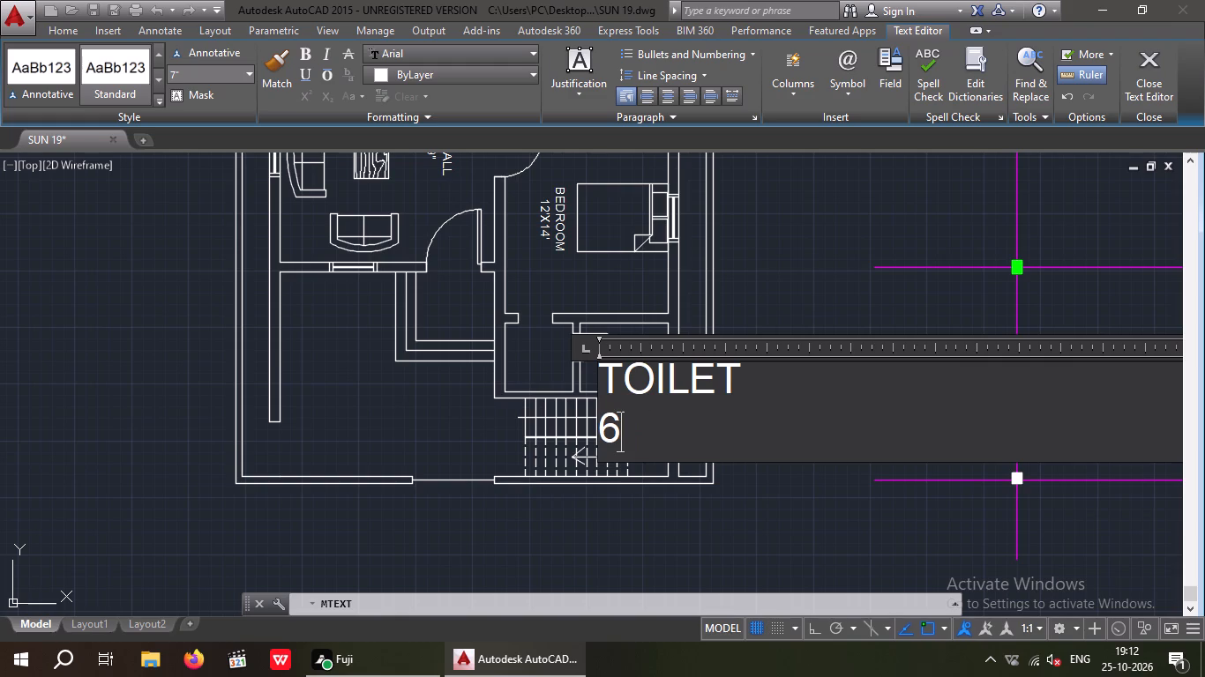
{"action": "type", "text": "'6\""}
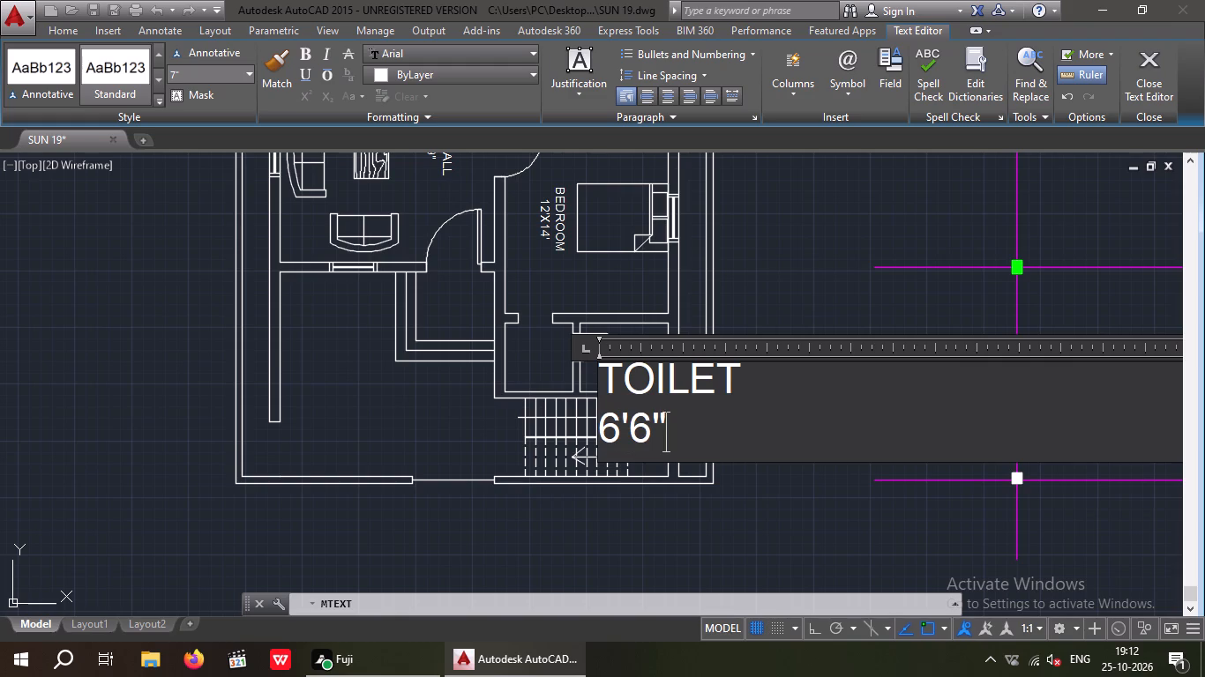
{"action": "type", "text": "X5'"}
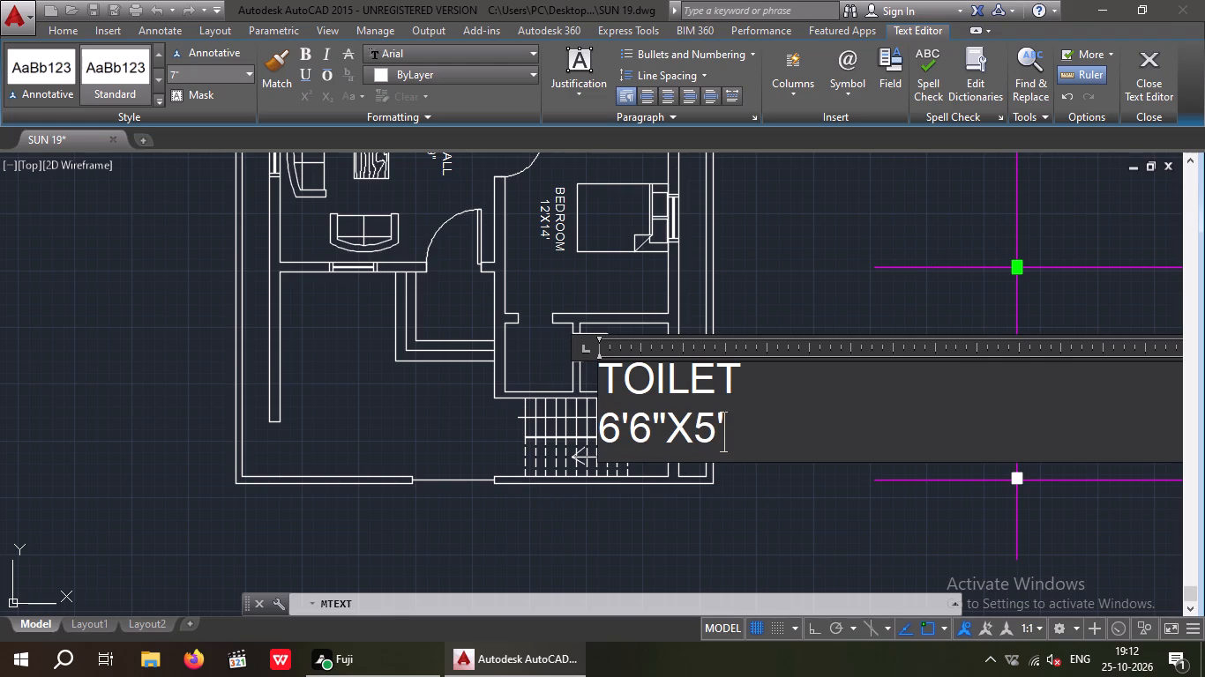
{"action": "left_click", "coordinate": [386, 433]}
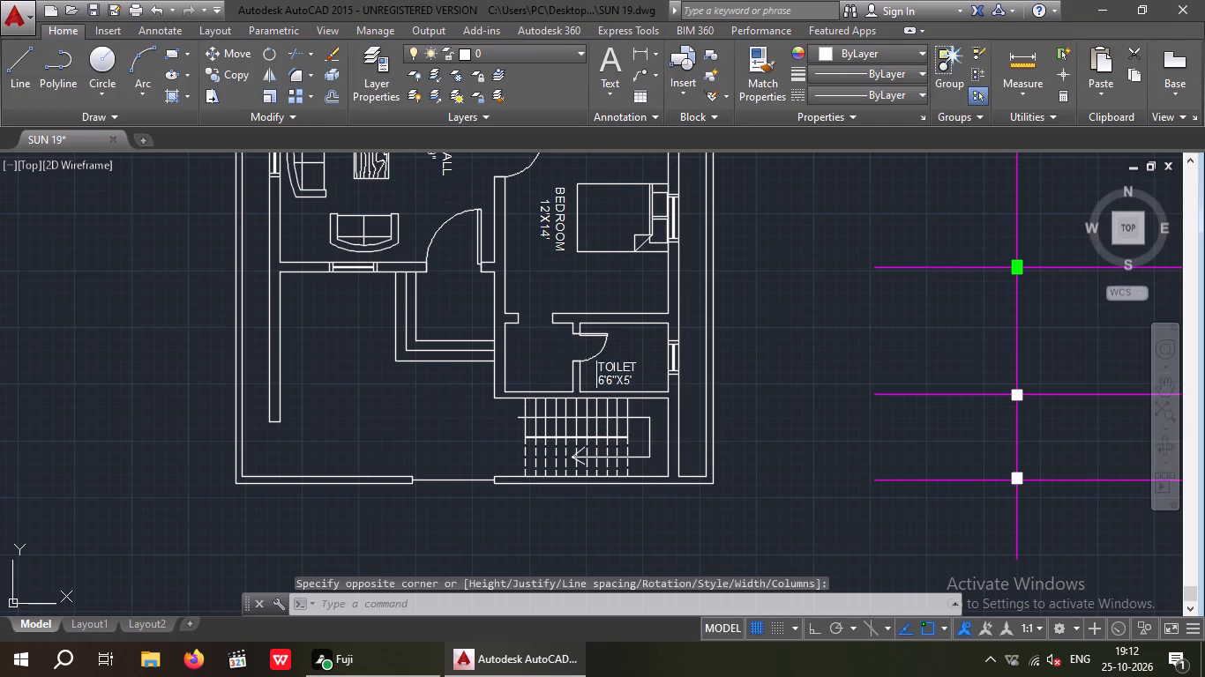
Move the TOILET label northeast into the clear floor between the toilet's door swing and its window.
{"action": "scroll", "coordinate": [600, 375], "scroll_direction": "up", "scroll_amount": 4}
{"action": "left_click", "coordinate": [607, 402]}
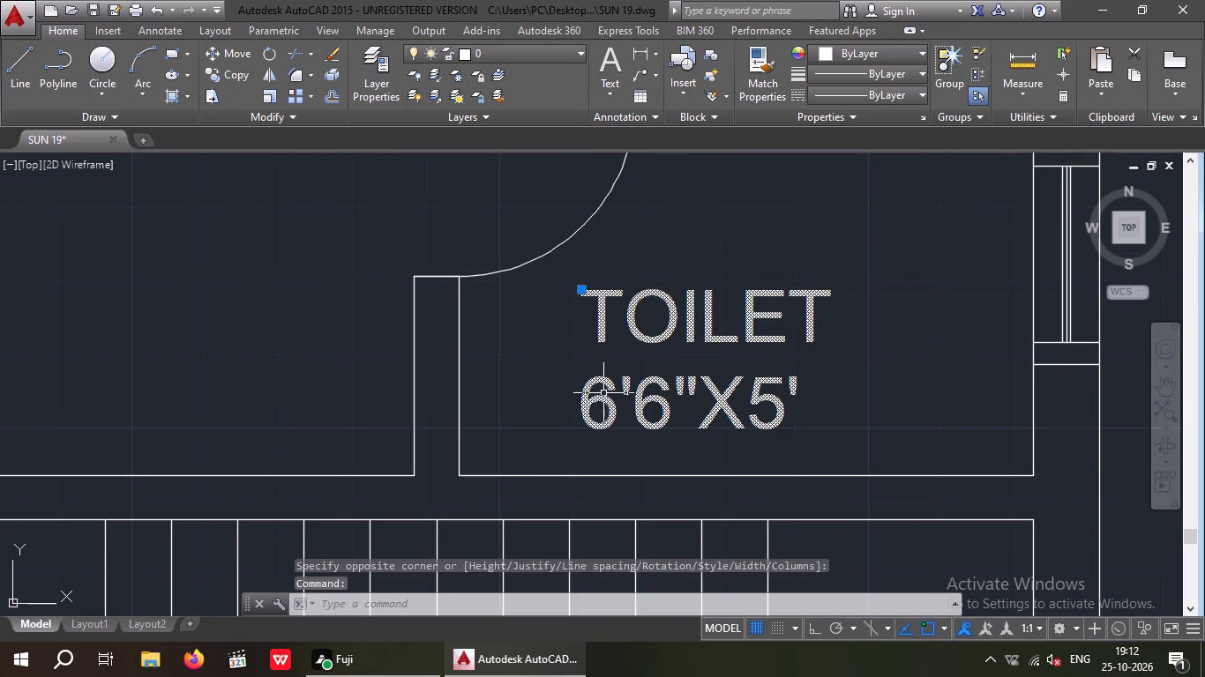
{"action": "left_click", "coordinate": [231, 51]}
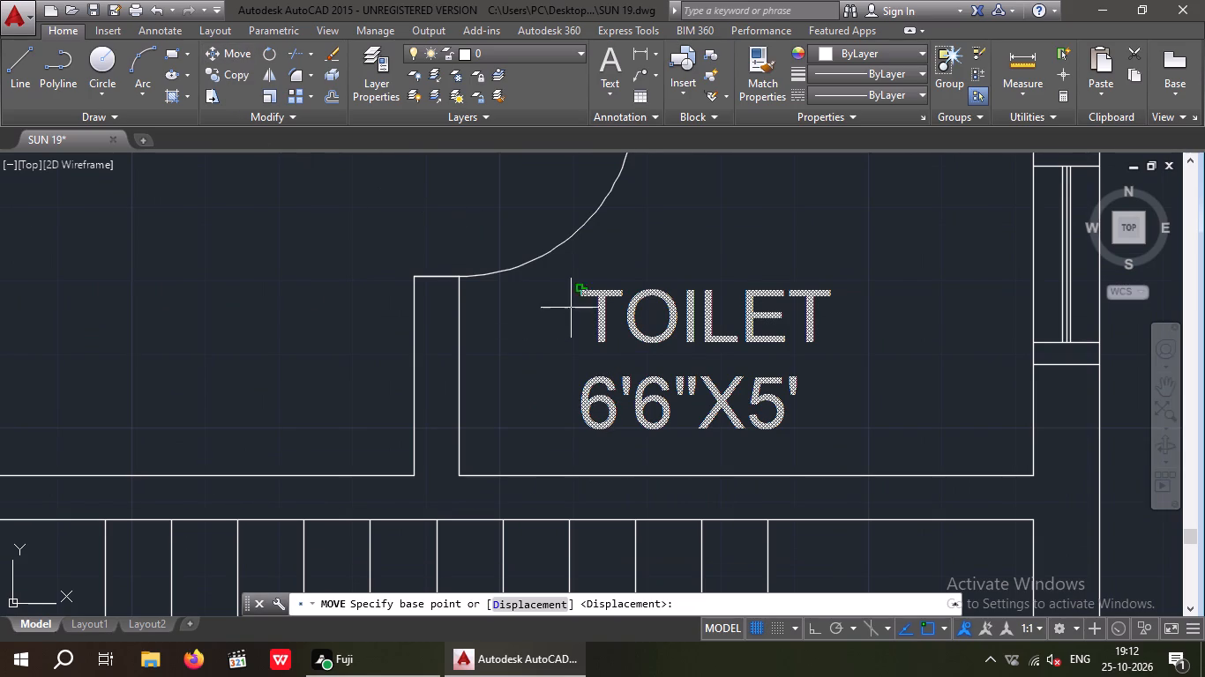
{"action": "scroll", "coordinate": [588, 285], "scroll_direction": "down", "scroll_amount": 2}
{"action": "left_click", "coordinate": [596, 333]}
{"action": "scroll", "coordinate": [616, 308], "scroll_direction": "up", "scroll_amount": 1}
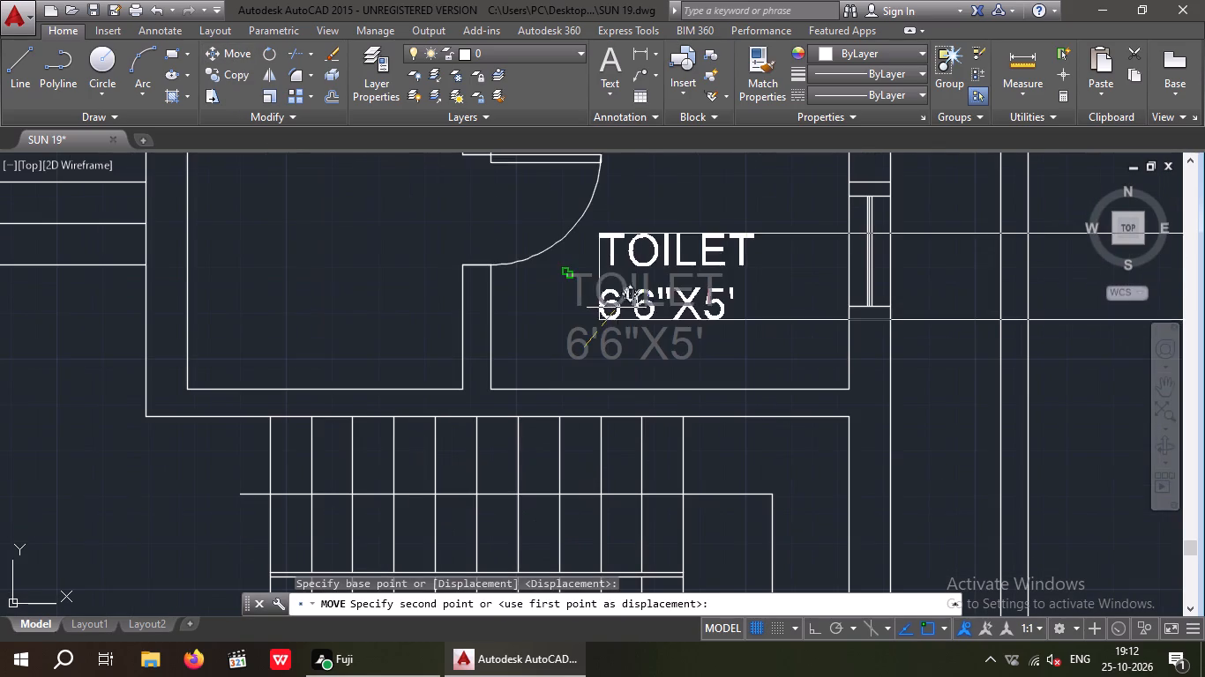
{"action": "left_click", "coordinate": [644, 281]}
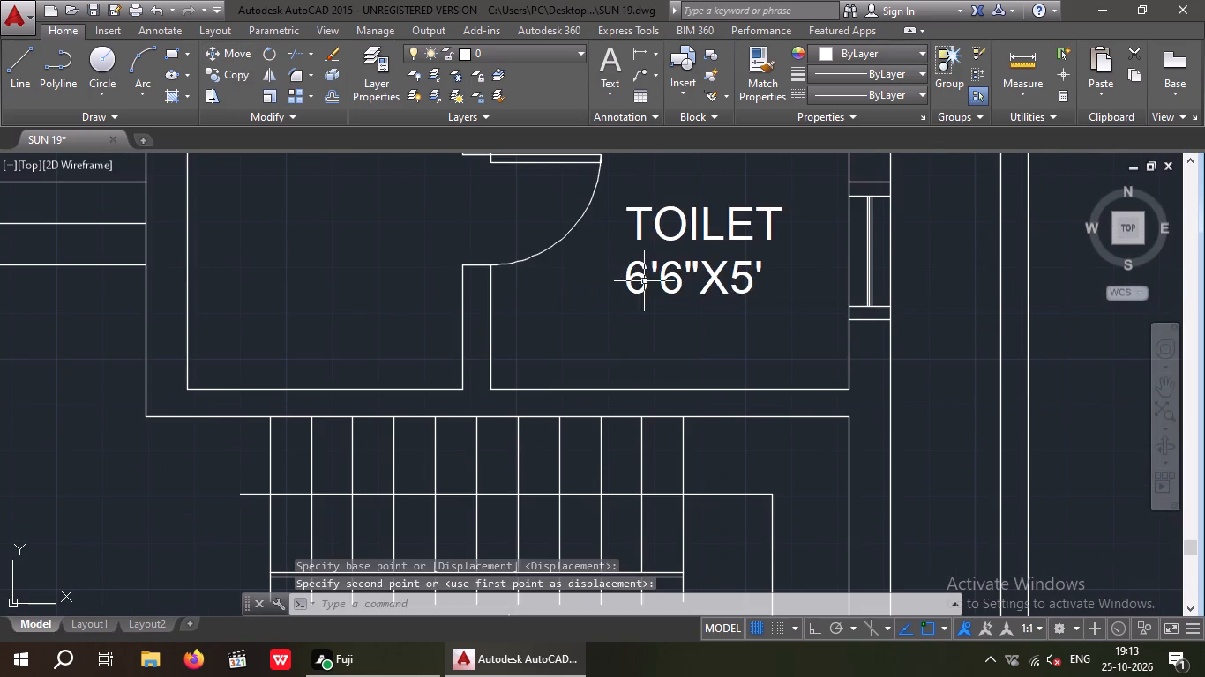
Copy the TOILET label straight north into the matching toilet between the two east bedrooms.
{"action": "scroll", "coordinate": [644, 268], "scroll_direction": "down", "scroll_amount": 3}
{"action": "middle_click_drag", "start_coordinate": [638, 301], "coordinate": [617, 377]}
{"action": "scroll", "coordinate": [621, 327], "scroll_direction": "down", "scroll_amount": 1}
{"action": "scroll", "coordinate": [634, 328], "scroll_direction": "up", "scroll_amount": 2}
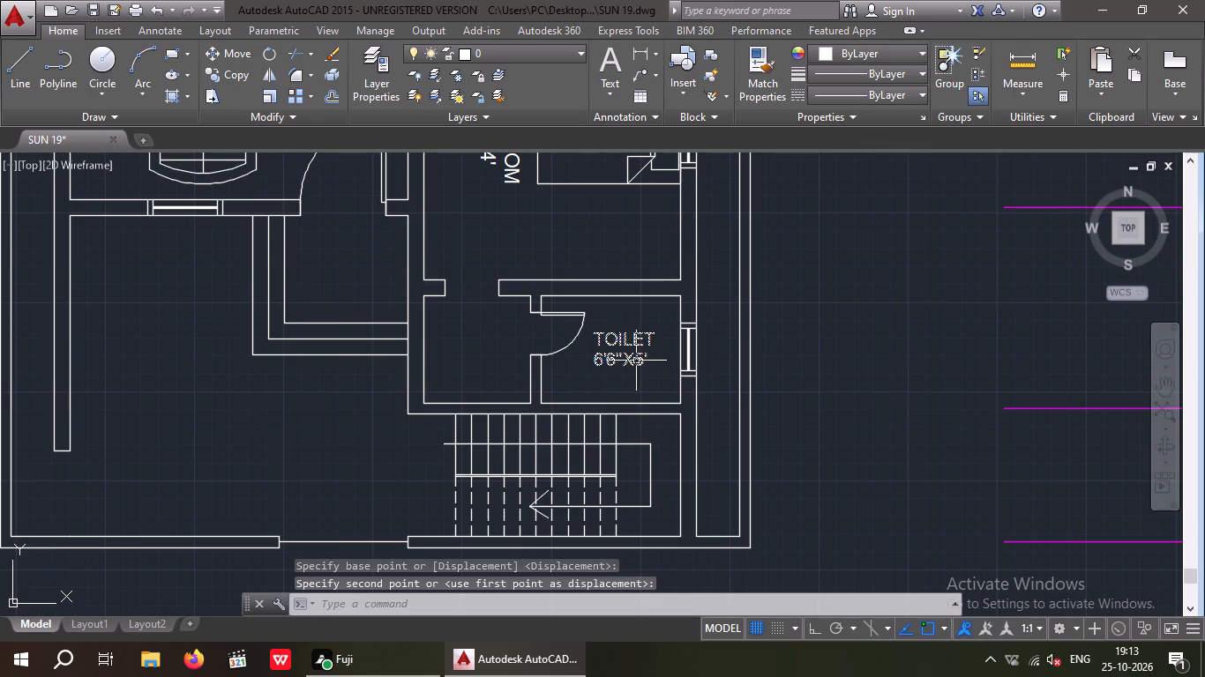
{"action": "left_click", "coordinate": [632, 358]}
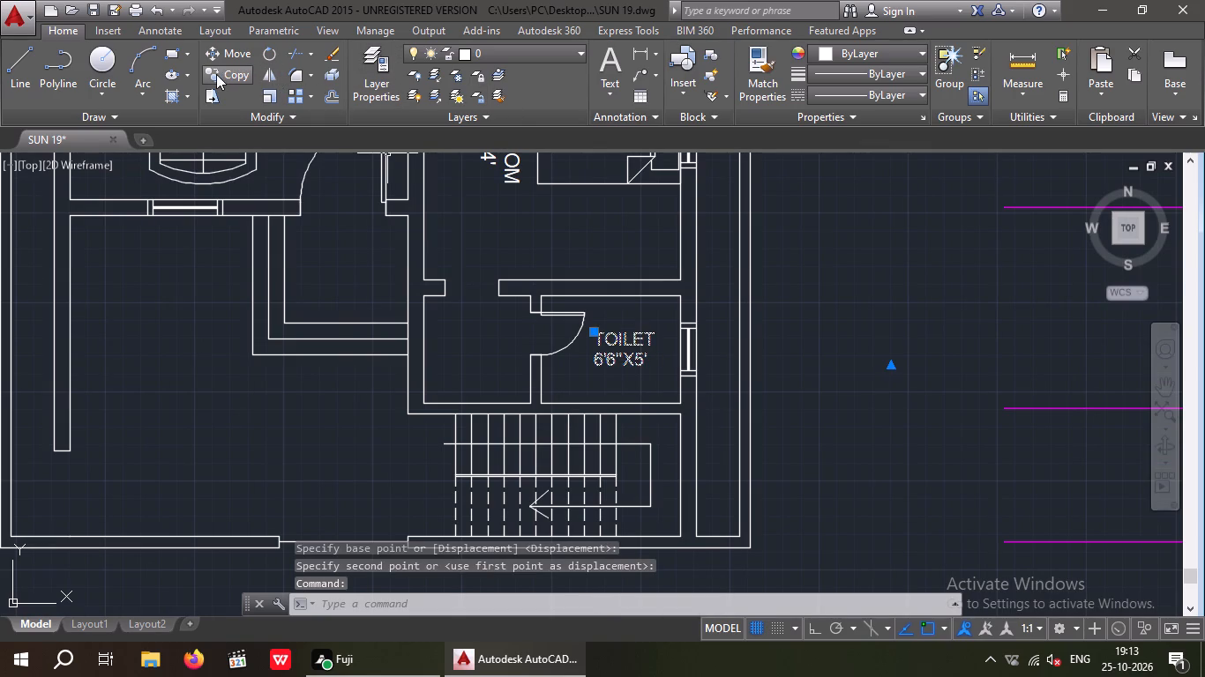
{"action": "left_click", "coordinate": [216, 74]}
{"action": "left_click", "coordinate": [600, 365]}
{"action": "middle_click_drag", "start_coordinate": [596, 329], "coordinate": [591, 432]}
{"action": "scroll", "coordinate": [587, 348], "scroll_direction": "down", "scroll_amount": 2}
{"action": "scroll", "coordinate": [584, 220], "scroll_direction": "up", "scroll_amount": 3}
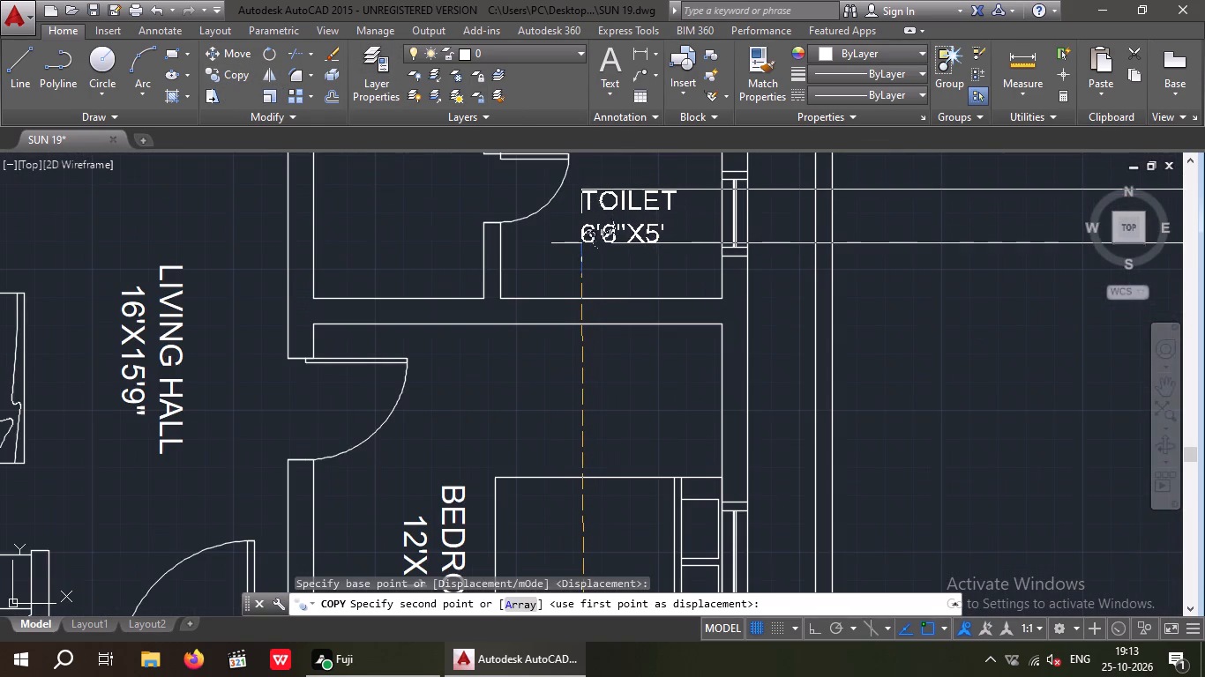
{"action": "left_click", "coordinate": [581, 239]}
{"action": "scroll", "coordinate": [588, 235], "scroll_direction": "down", "scroll_amount": 3}
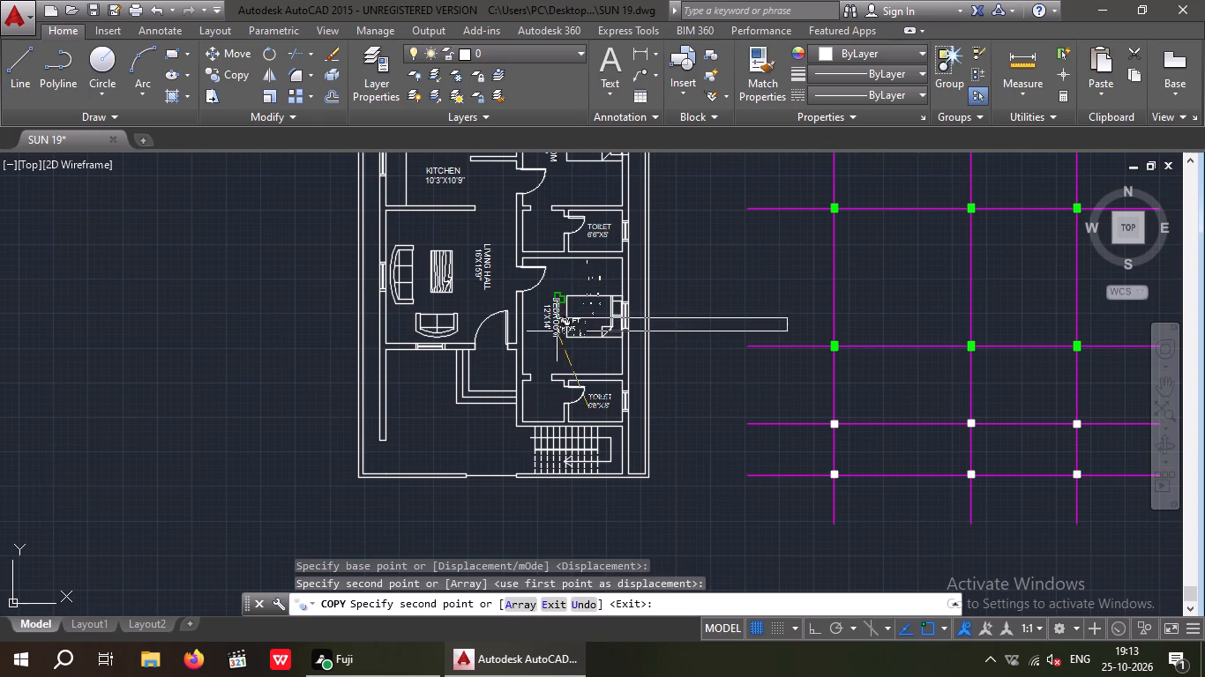
{"action": "key", "text": "Escape"}
{"action": "key", "text": "Escape"}
Measure the interior width of the small room west of the southeast toilet along its south wall, using a temporary dimension.
{"action": "left_click", "coordinate": [632, 54]}
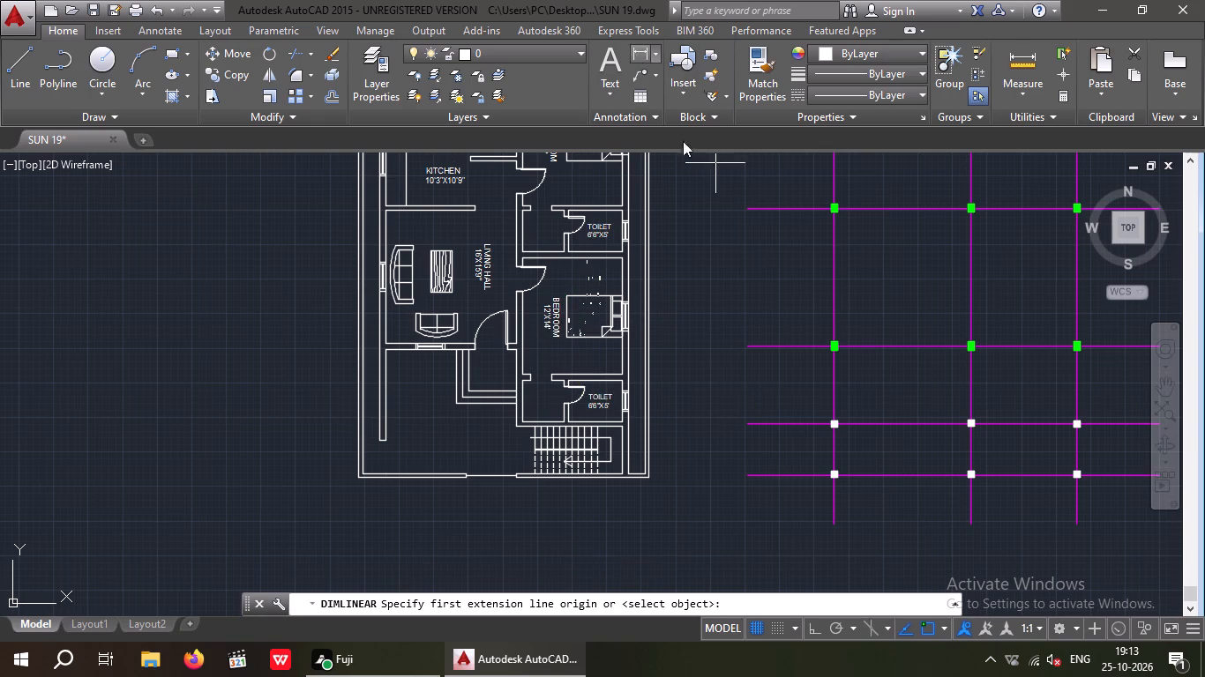
{"action": "scroll", "coordinate": [564, 417], "scroll_direction": "up", "scroll_amount": 3}
{"action": "left_click", "coordinate": [386, 435]}
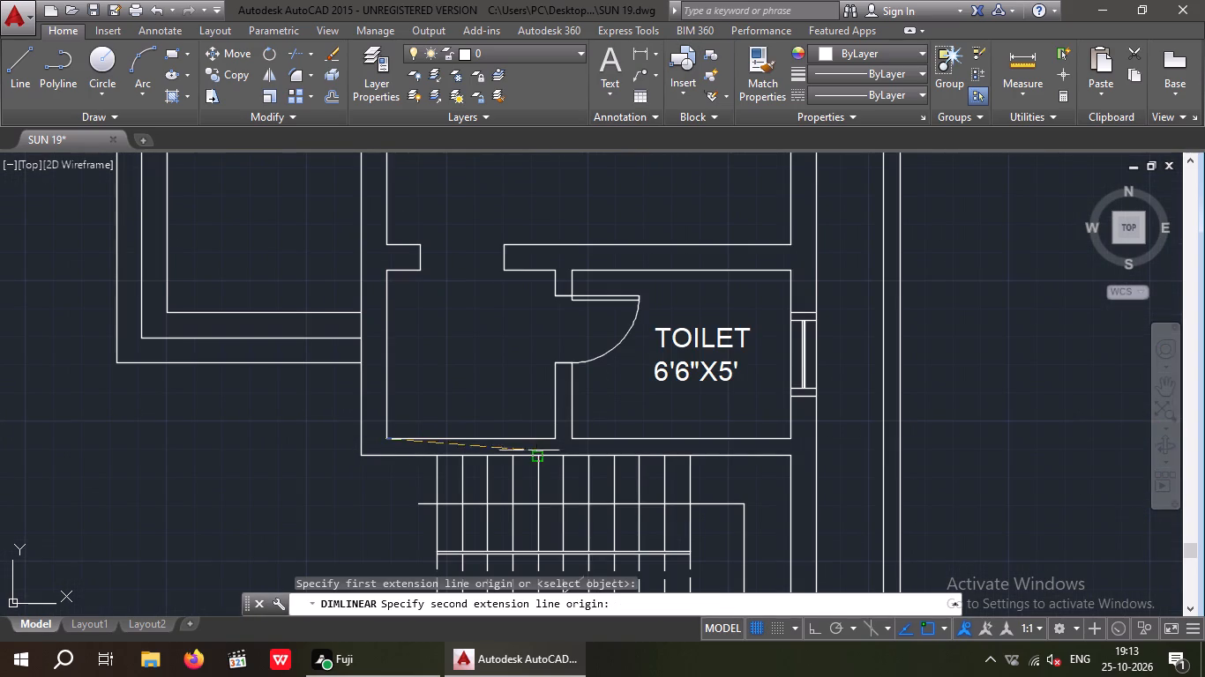
{"action": "left_click", "coordinate": [556, 438]}
{"action": "scroll", "coordinate": [535, 387], "scroll_direction": "up", "scroll_amount": 3}
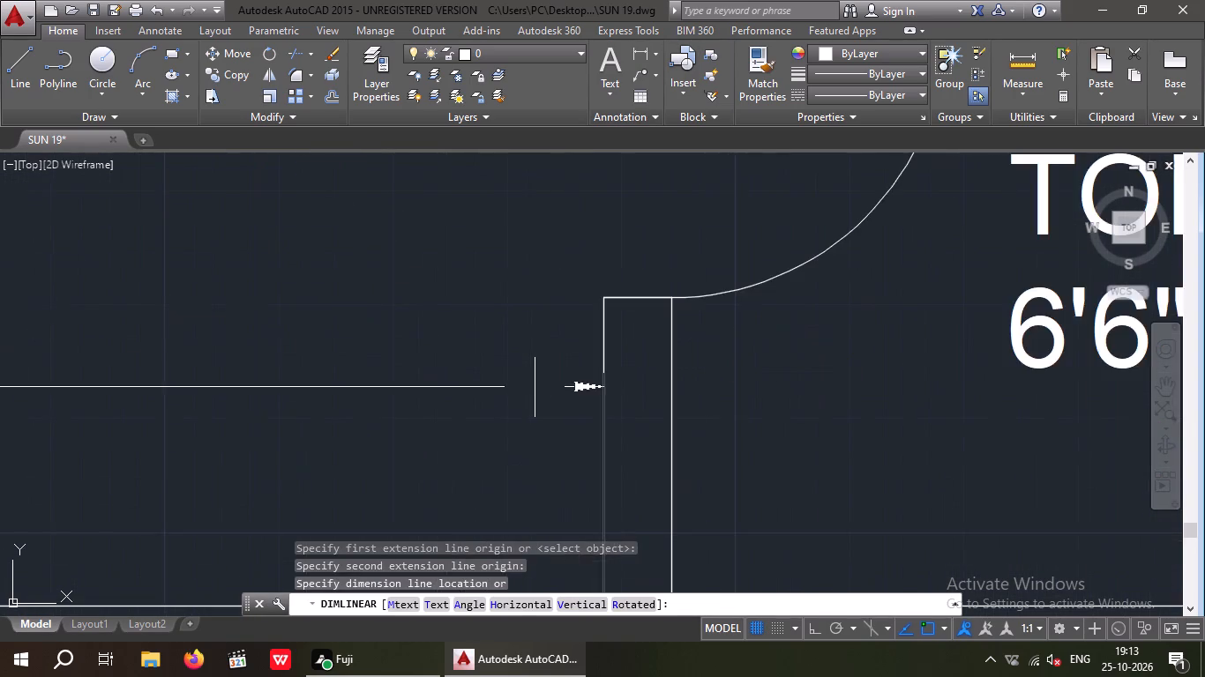
{"action": "scroll", "coordinate": [535, 386], "scroll_direction": "down", "scroll_amount": 4}
{"action": "key", "text": "space"}
Measure the same small room's interior length along its west wall, using a temporary linear dimension.
{"action": "key", "text": "space"}
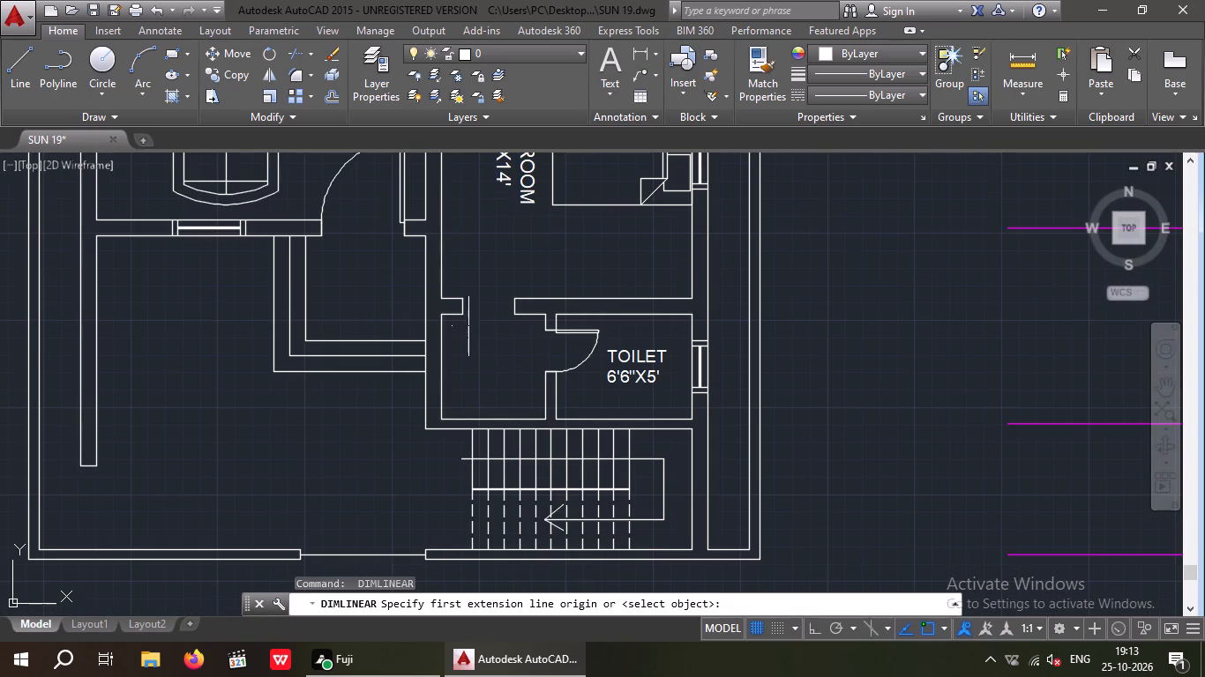
{"action": "left_click", "coordinate": [442, 316]}
{"action": "scroll", "coordinate": [467, 435], "scroll_direction": "up", "scroll_amount": 3}
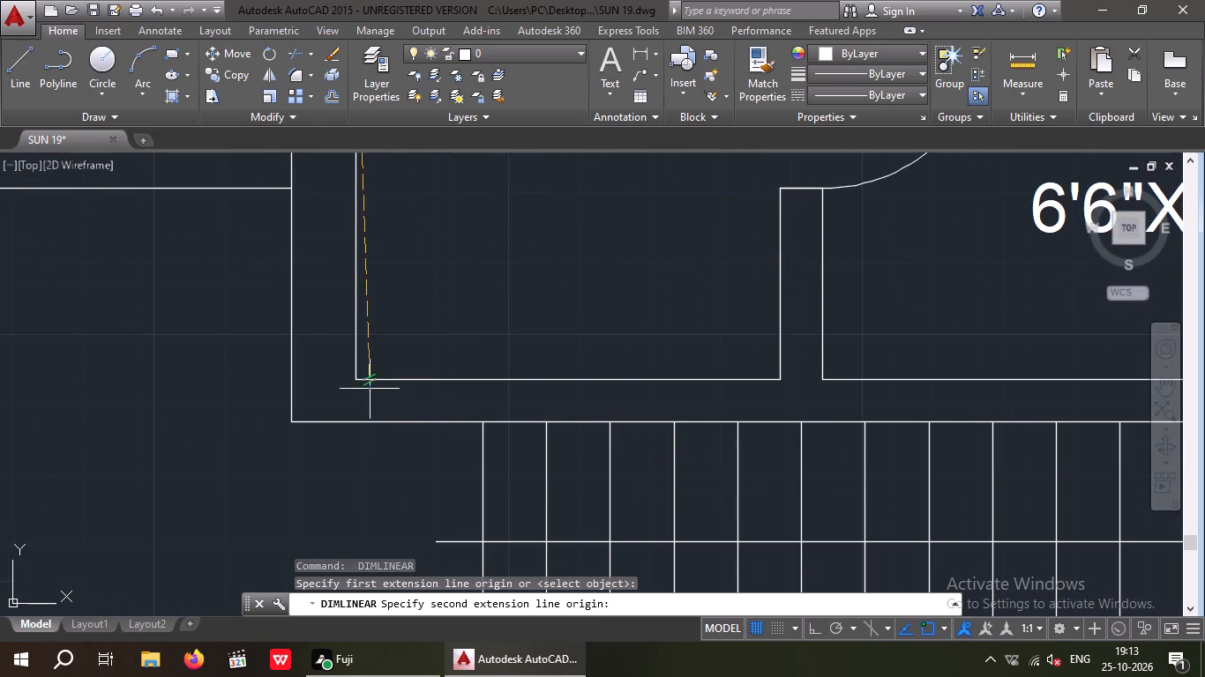
{"action": "left_click", "coordinate": [355, 379]}
{"action": "middle_click_drag", "start_coordinate": [402, 345], "coordinate": [404, 412]}
{"action": "scroll", "coordinate": [419, 346], "scroll_direction": "down", "scroll_amount": 1}
{"action": "key", "text": "space"}
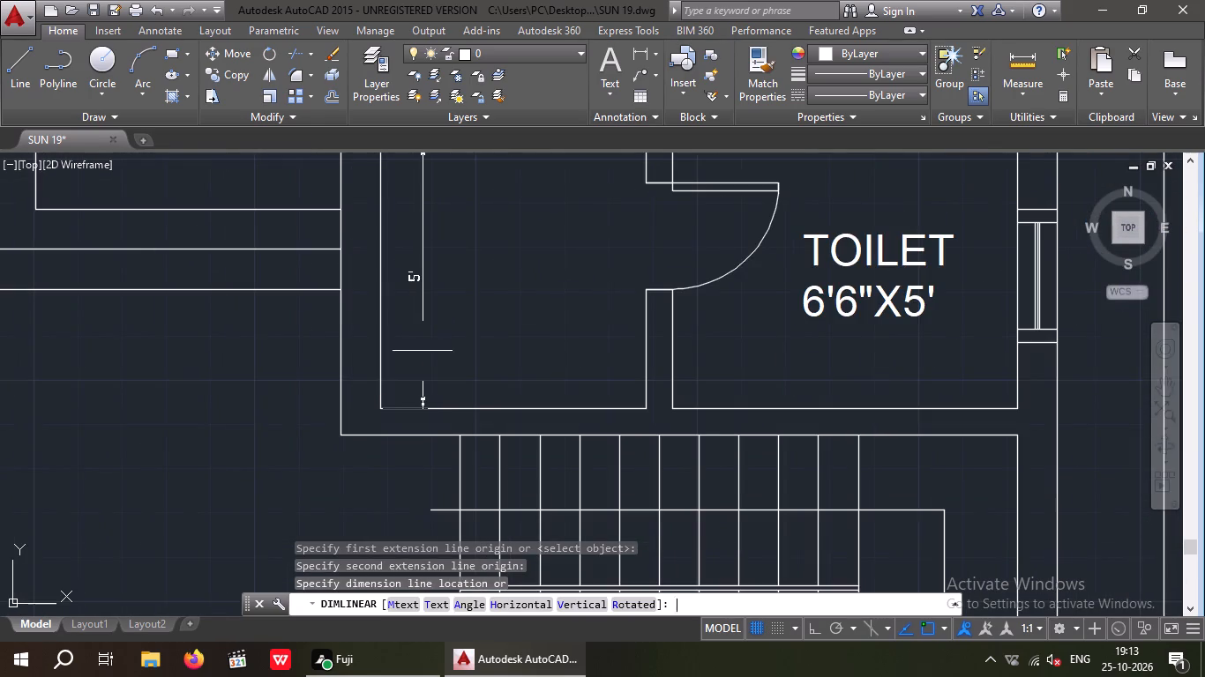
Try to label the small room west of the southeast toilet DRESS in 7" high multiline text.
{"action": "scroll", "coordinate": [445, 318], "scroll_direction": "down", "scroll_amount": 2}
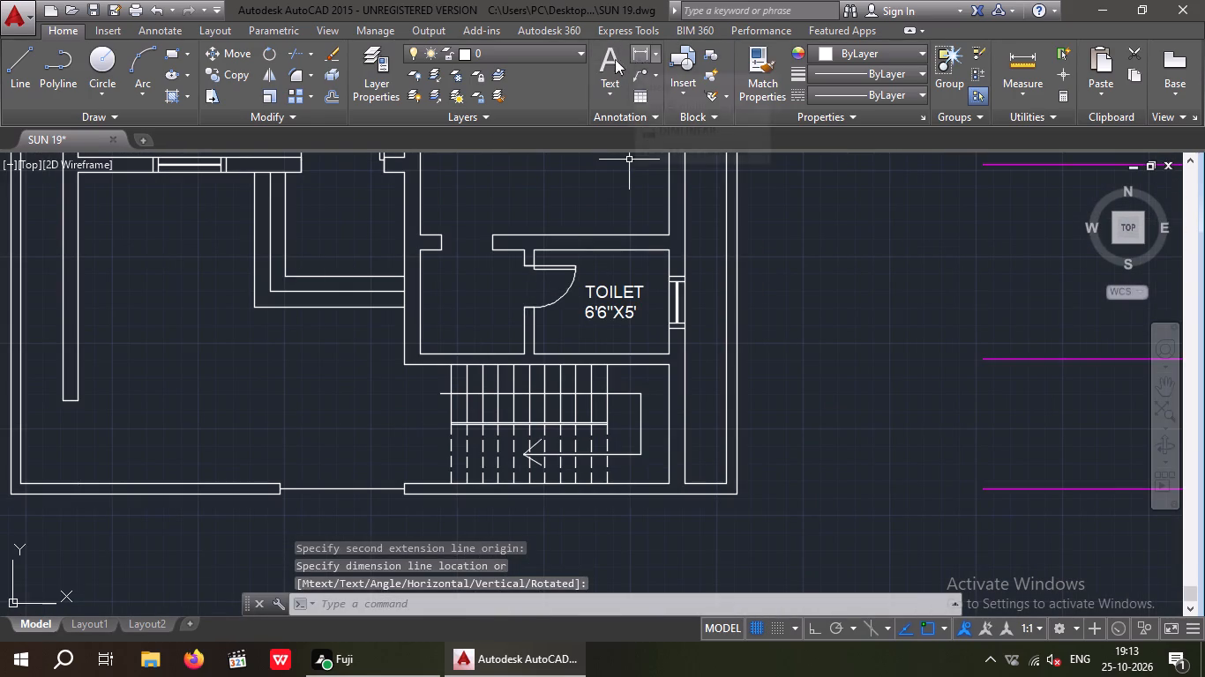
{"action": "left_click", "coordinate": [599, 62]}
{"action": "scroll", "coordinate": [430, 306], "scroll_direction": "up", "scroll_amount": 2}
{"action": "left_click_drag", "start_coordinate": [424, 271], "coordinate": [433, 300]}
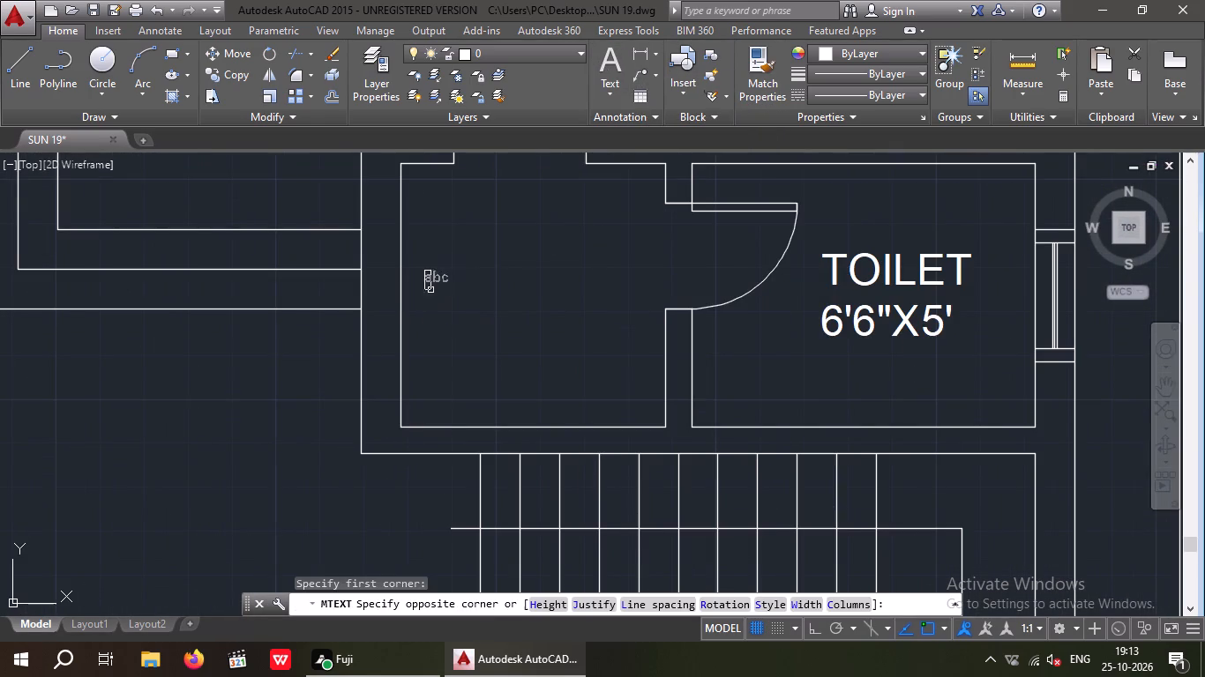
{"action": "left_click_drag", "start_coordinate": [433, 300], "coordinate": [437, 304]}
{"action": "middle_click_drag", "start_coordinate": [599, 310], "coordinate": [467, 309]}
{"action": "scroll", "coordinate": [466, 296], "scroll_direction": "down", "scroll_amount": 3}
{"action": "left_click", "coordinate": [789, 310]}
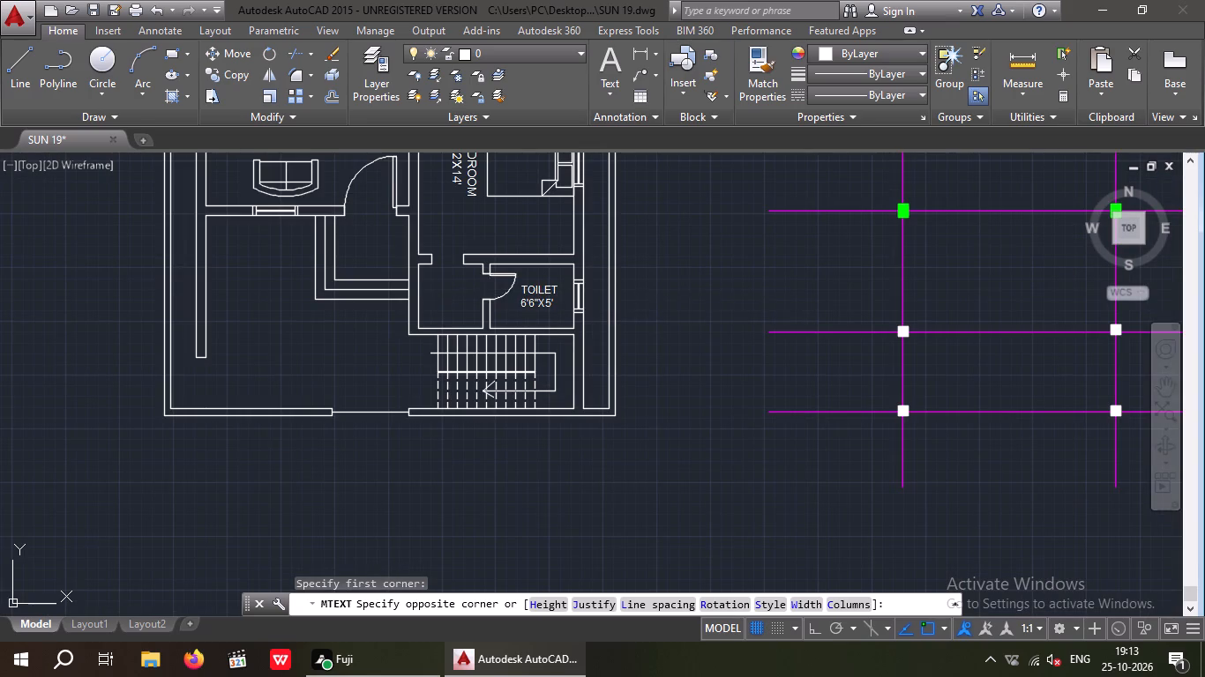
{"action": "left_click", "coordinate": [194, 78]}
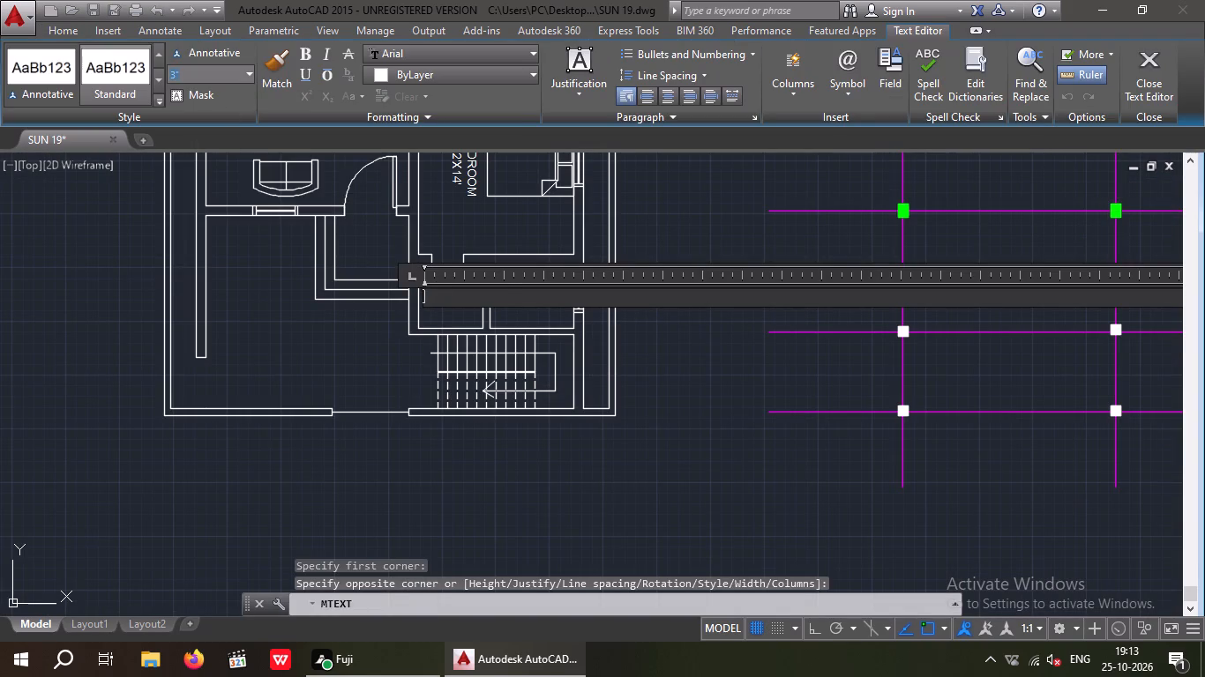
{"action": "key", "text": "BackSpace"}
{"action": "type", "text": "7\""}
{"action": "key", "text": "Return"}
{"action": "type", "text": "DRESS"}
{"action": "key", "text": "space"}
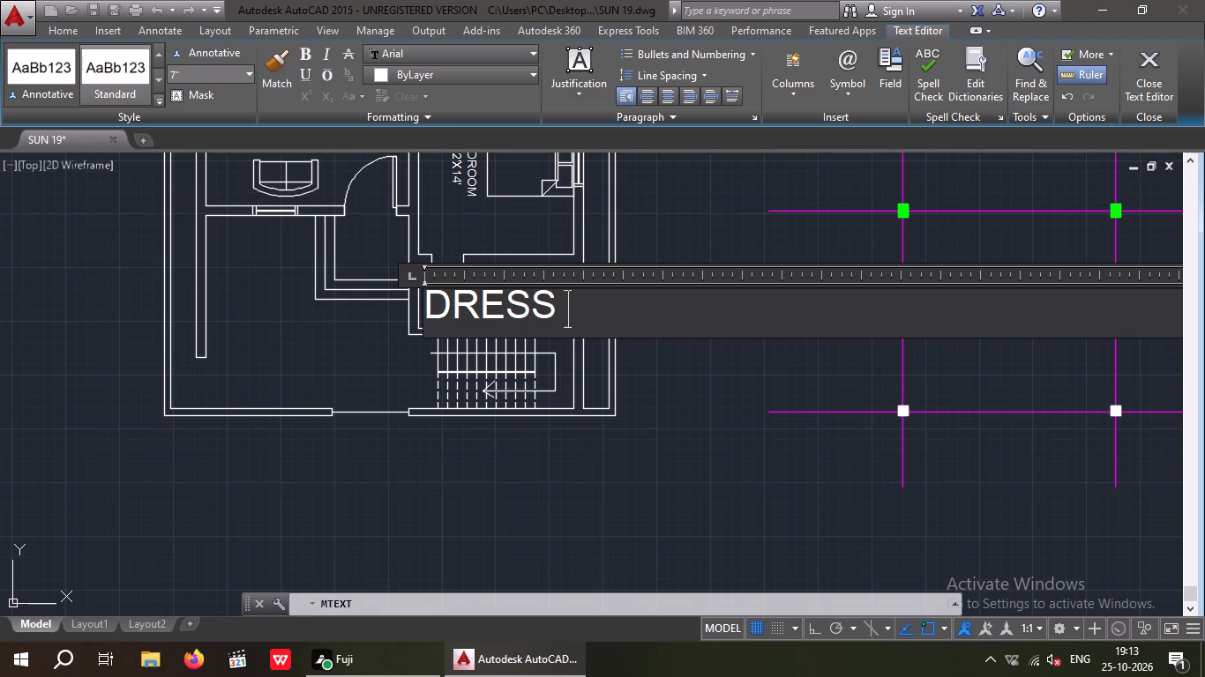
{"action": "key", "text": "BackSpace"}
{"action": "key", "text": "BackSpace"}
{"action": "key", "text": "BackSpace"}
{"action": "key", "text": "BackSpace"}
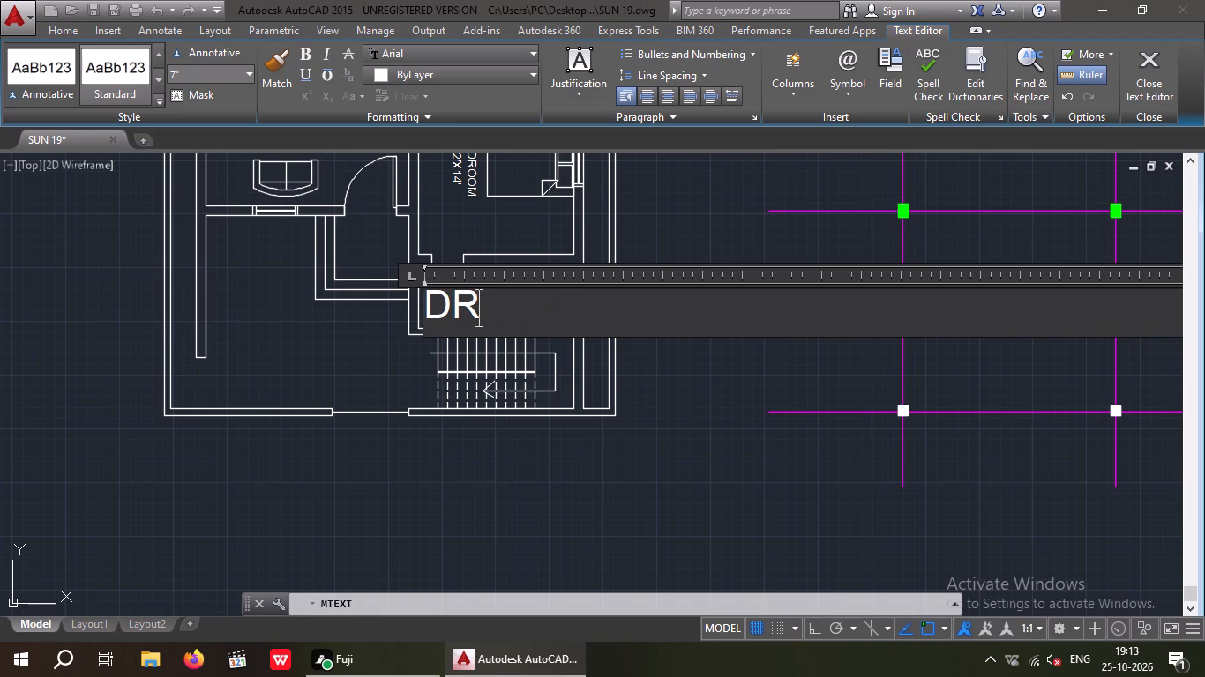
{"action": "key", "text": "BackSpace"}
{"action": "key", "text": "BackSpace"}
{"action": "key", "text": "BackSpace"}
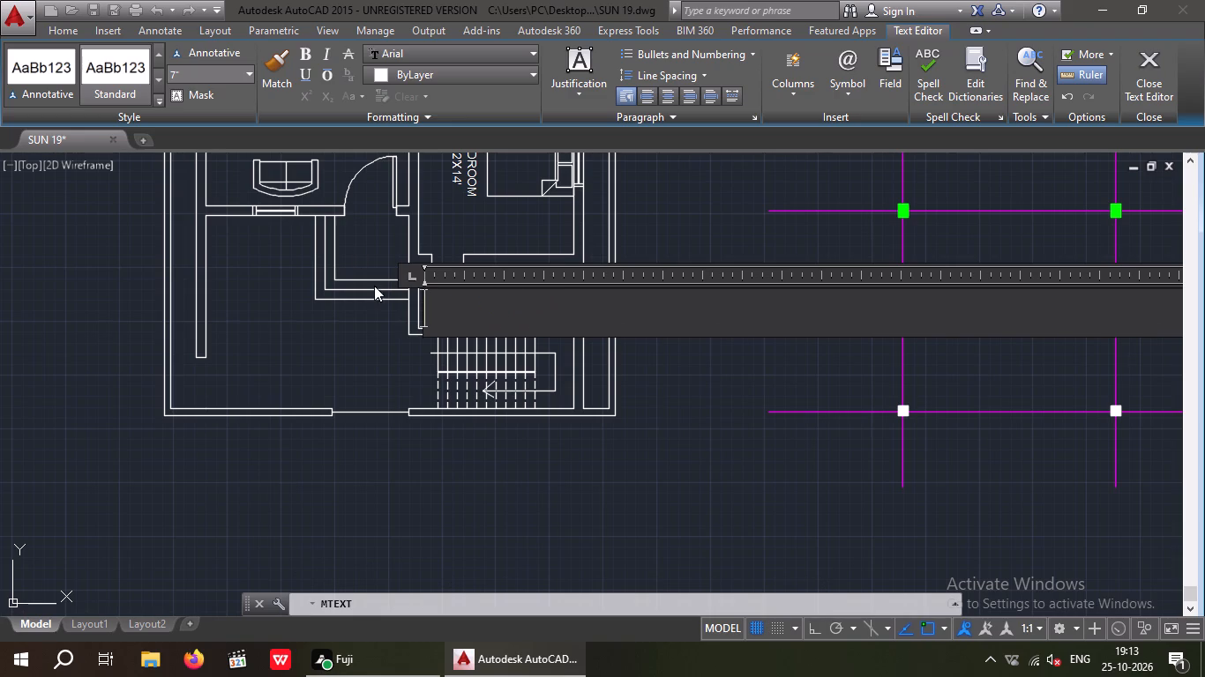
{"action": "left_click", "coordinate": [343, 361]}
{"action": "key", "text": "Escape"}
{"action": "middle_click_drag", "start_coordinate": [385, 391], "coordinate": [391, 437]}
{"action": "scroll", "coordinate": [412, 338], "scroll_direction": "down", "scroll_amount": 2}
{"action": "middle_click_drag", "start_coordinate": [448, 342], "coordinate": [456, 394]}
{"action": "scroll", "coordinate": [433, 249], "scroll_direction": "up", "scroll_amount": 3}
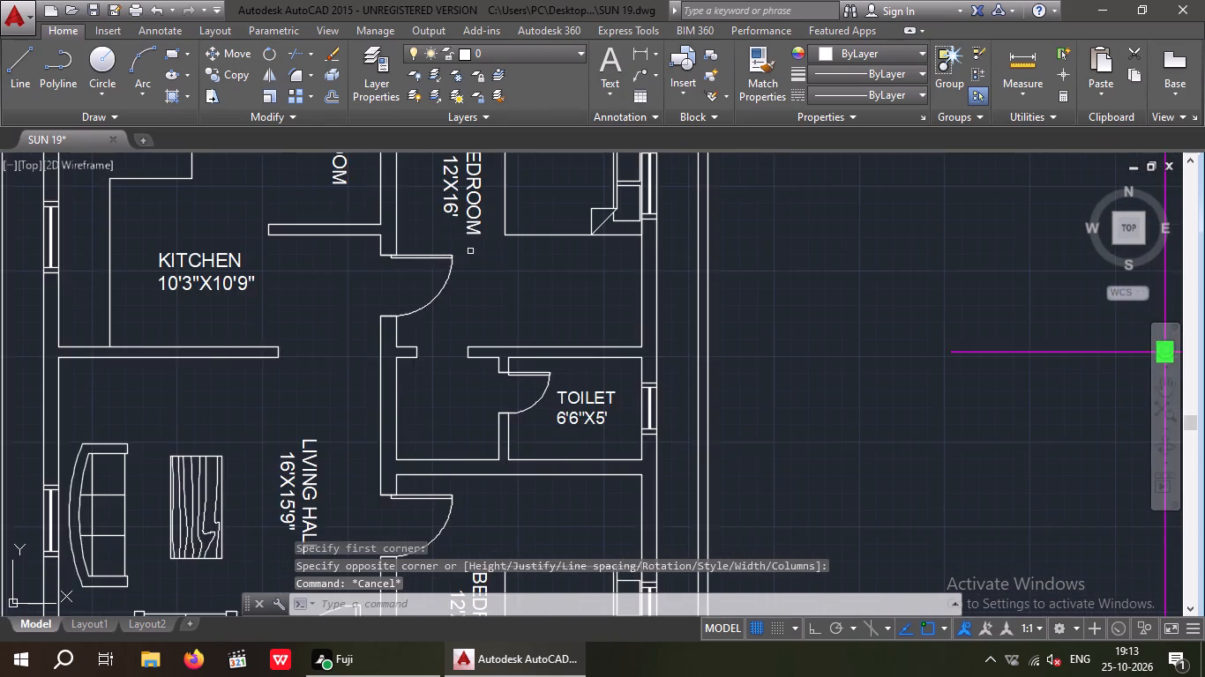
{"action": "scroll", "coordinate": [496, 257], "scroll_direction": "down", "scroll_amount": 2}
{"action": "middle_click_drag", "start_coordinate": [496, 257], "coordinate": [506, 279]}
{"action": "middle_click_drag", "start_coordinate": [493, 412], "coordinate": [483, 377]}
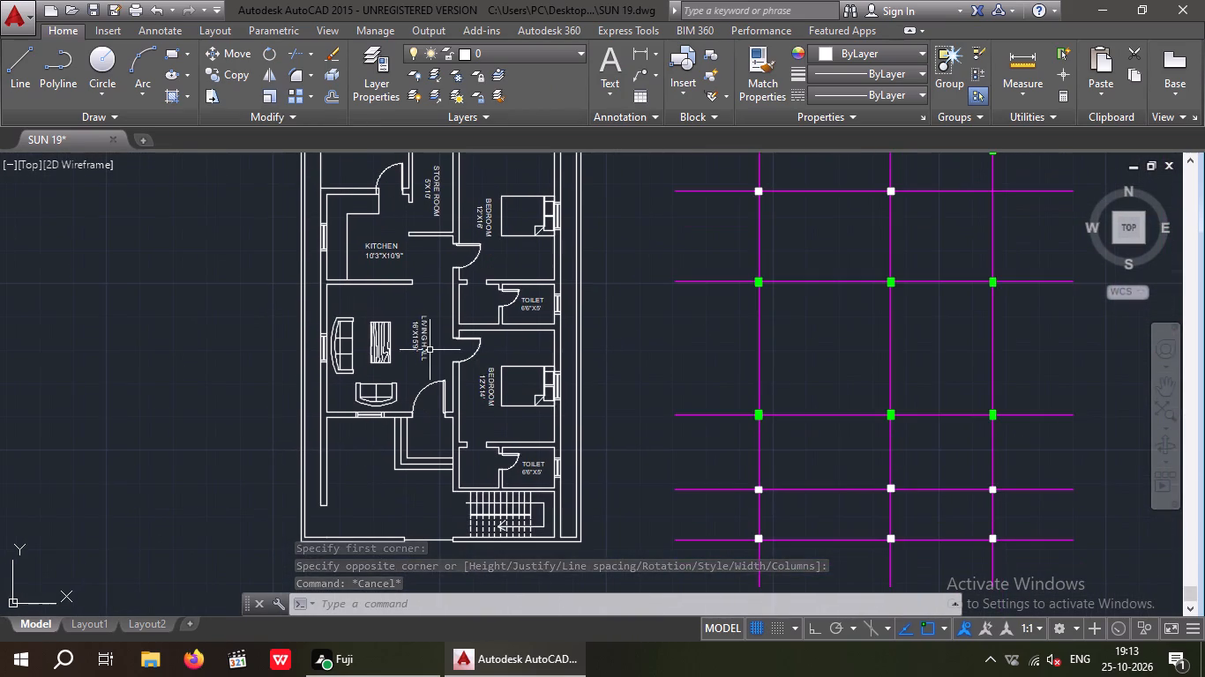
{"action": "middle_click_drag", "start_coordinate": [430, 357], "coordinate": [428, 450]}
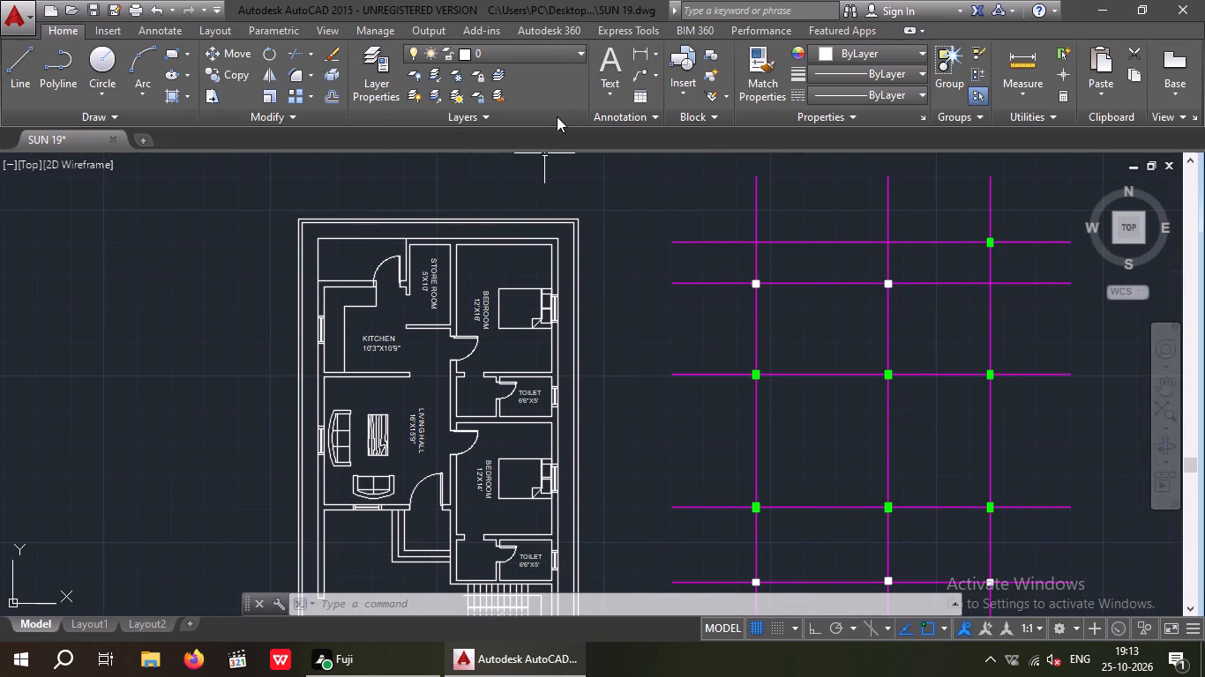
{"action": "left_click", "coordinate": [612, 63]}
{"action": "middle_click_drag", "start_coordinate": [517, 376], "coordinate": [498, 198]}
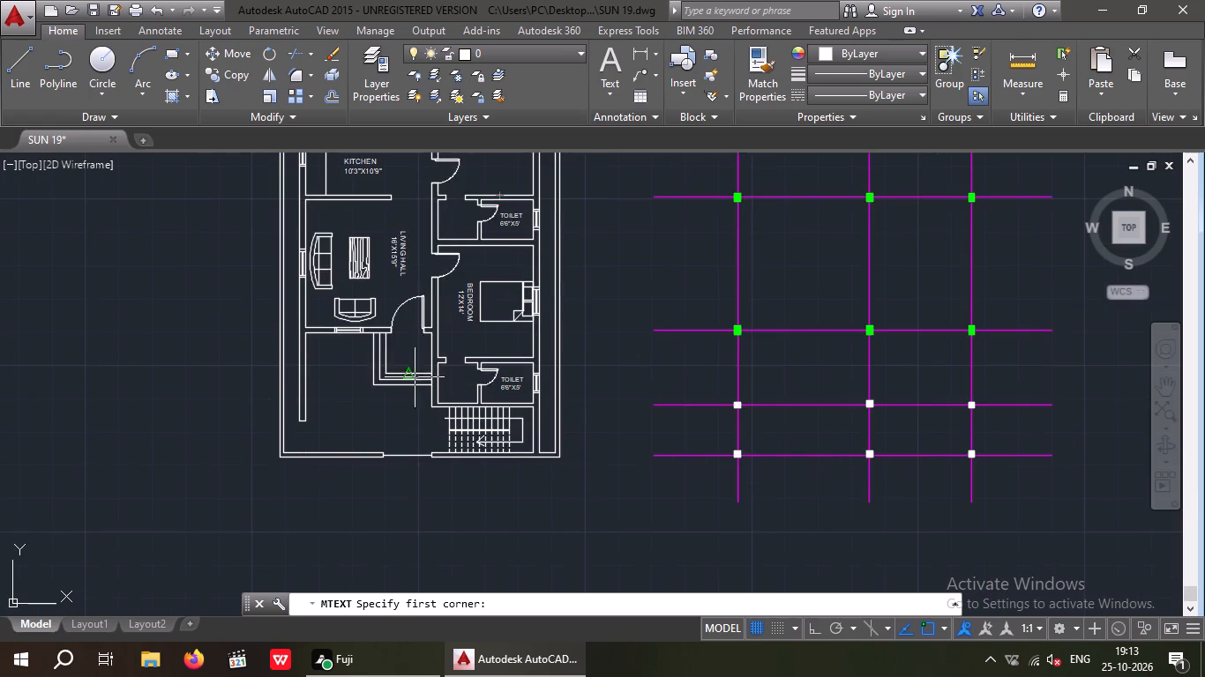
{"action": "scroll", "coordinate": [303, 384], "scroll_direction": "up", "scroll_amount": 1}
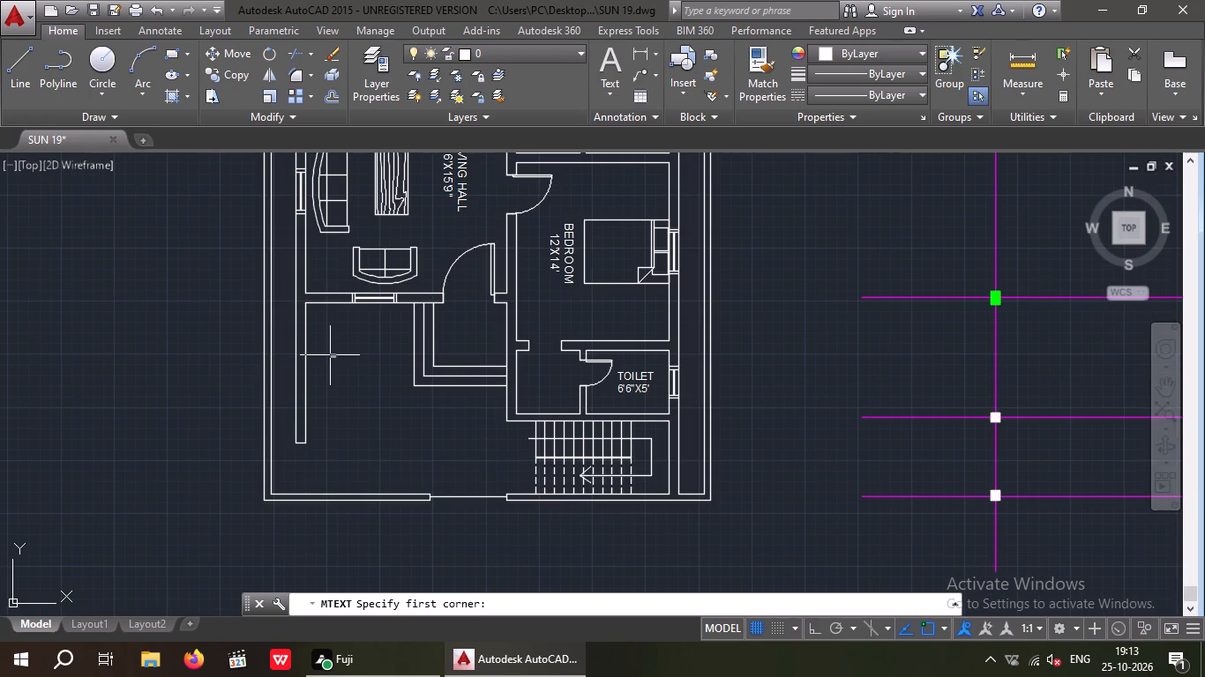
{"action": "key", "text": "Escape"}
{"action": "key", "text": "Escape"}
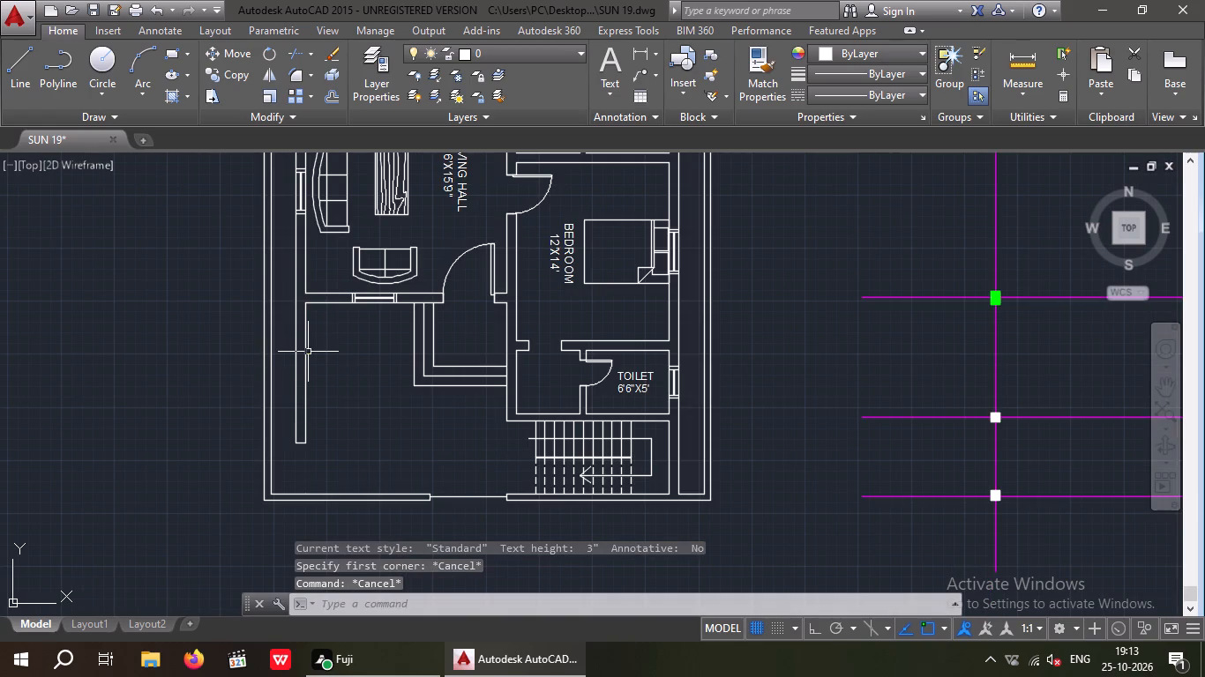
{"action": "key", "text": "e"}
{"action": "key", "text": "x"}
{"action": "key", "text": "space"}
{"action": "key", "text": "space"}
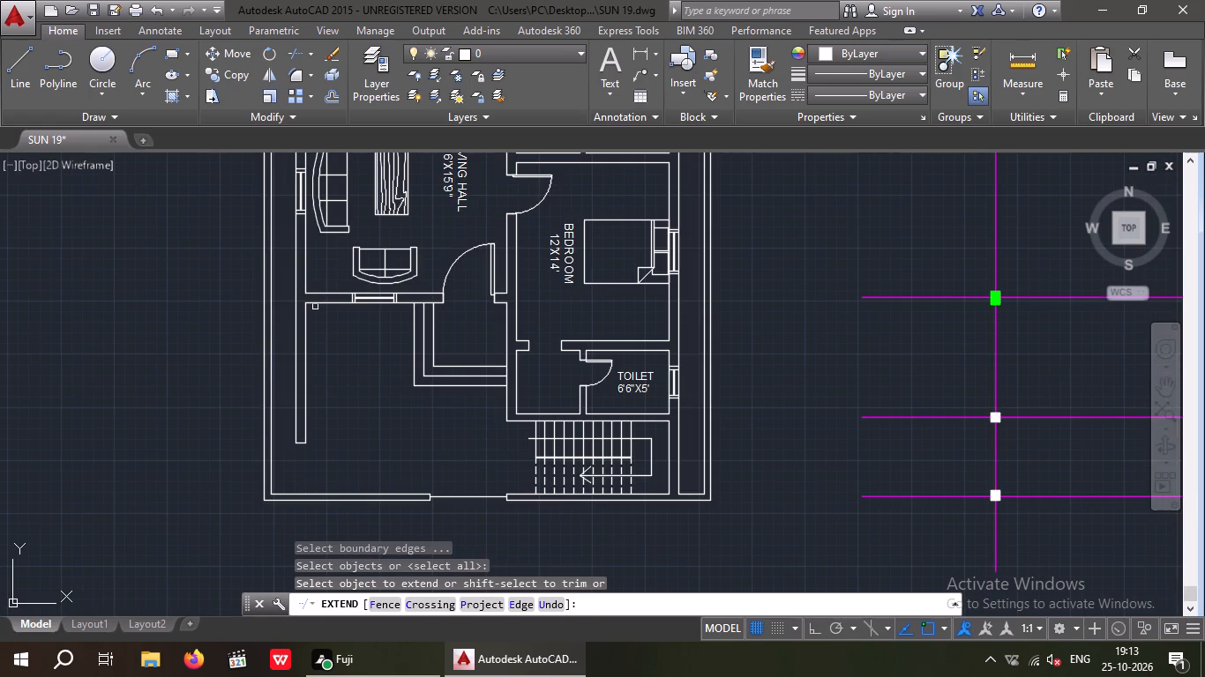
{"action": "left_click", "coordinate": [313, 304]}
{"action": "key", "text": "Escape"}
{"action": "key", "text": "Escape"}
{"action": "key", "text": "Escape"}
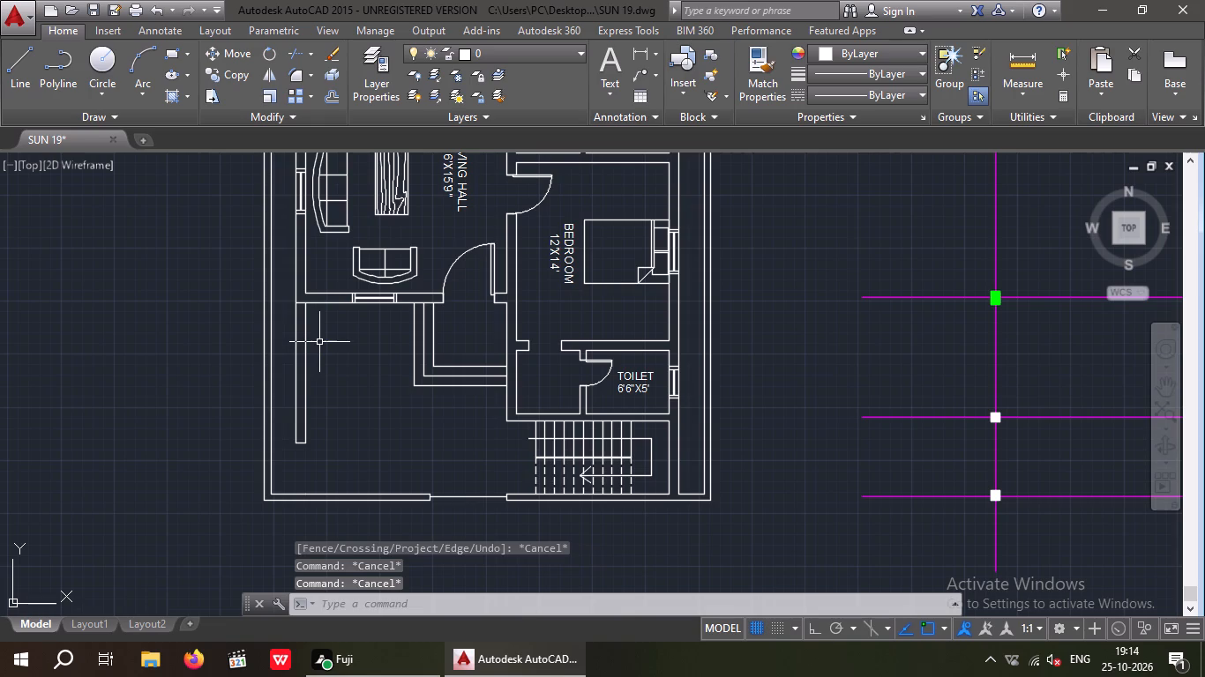
Trim the outer line of the wall stub running south from the living hall's southwest corner back to the hall's south wall.
{"action": "key", "text": "t"}
{"action": "key", "text": "r"}
{"action": "key", "text": "space"}
{"action": "key", "text": "space"}
{"action": "left_click_drag", "start_coordinate": [336, 338], "coordinate": [337, 338]}
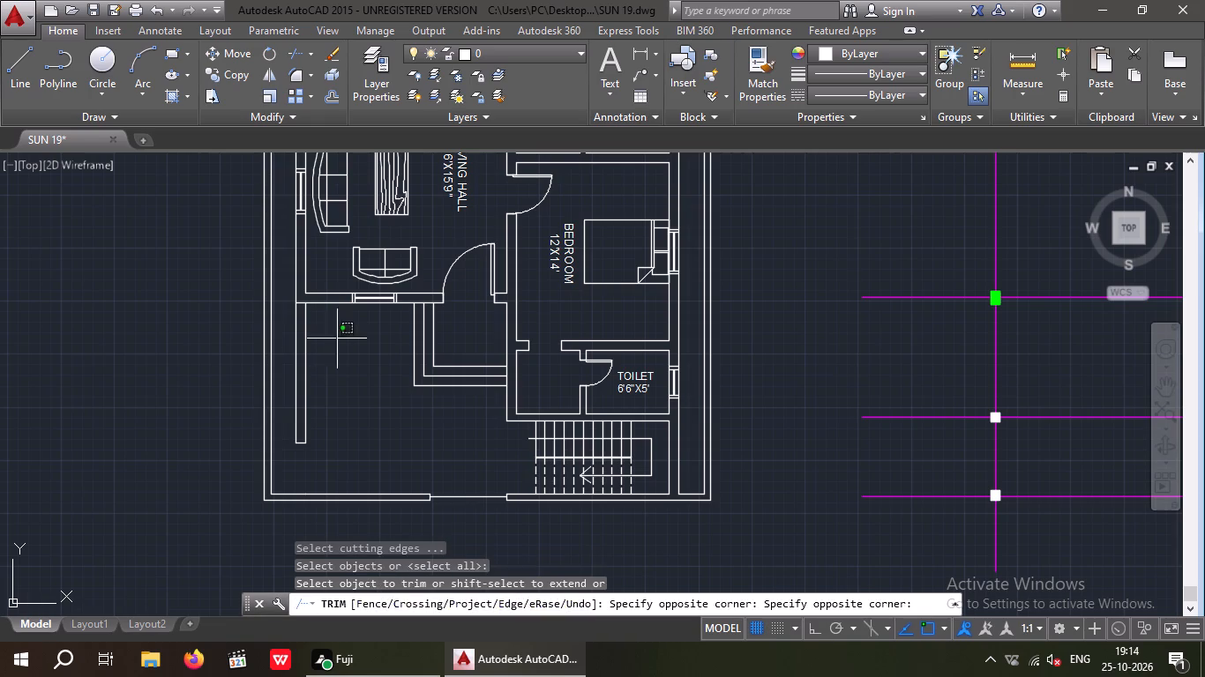
{"action": "left_click_drag", "start_coordinate": [337, 338], "coordinate": [310, 379]}
{"action": "left_click", "coordinate": [287, 387]}
{"action": "key", "text": "Escape"}
Erase the wall stub's remaining inner line and end cap south of the living hall.
{"action": "left_click_drag", "start_coordinate": [326, 361], "coordinate": [305, 433]}
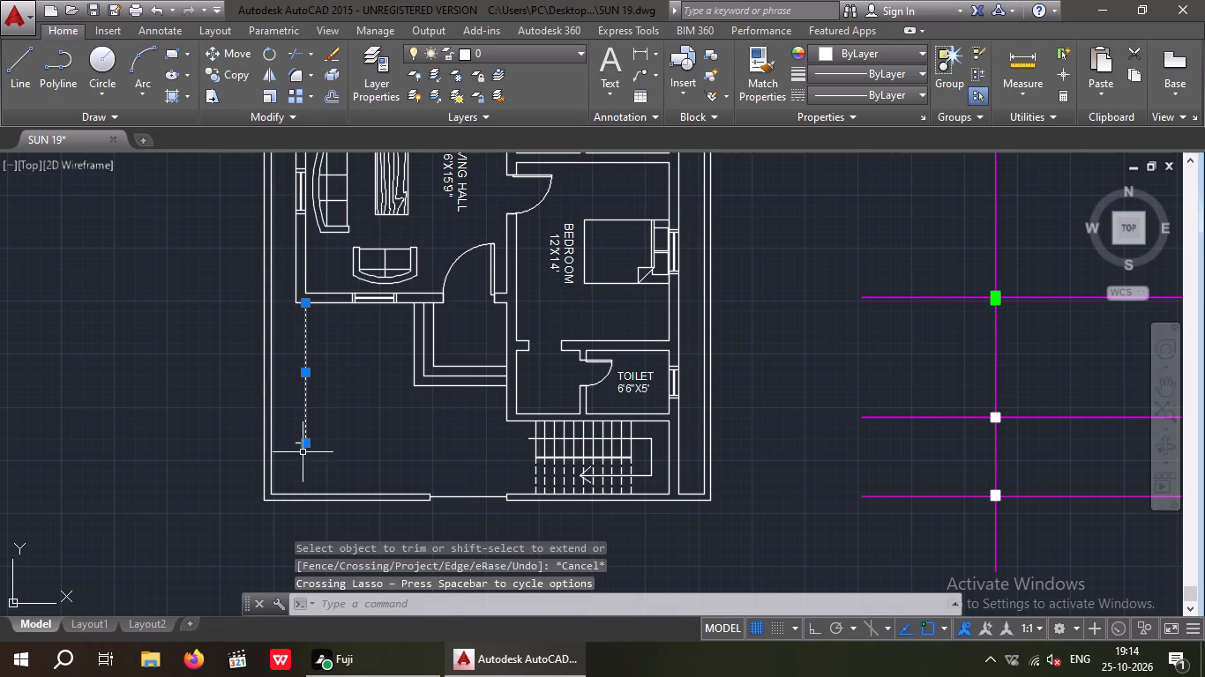
{"action": "left_click_drag", "start_coordinate": [312, 460], "coordinate": [302, 446]}
{"action": "left_click", "coordinate": [294, 436]}
{"action": "key", "text": "Delete"}
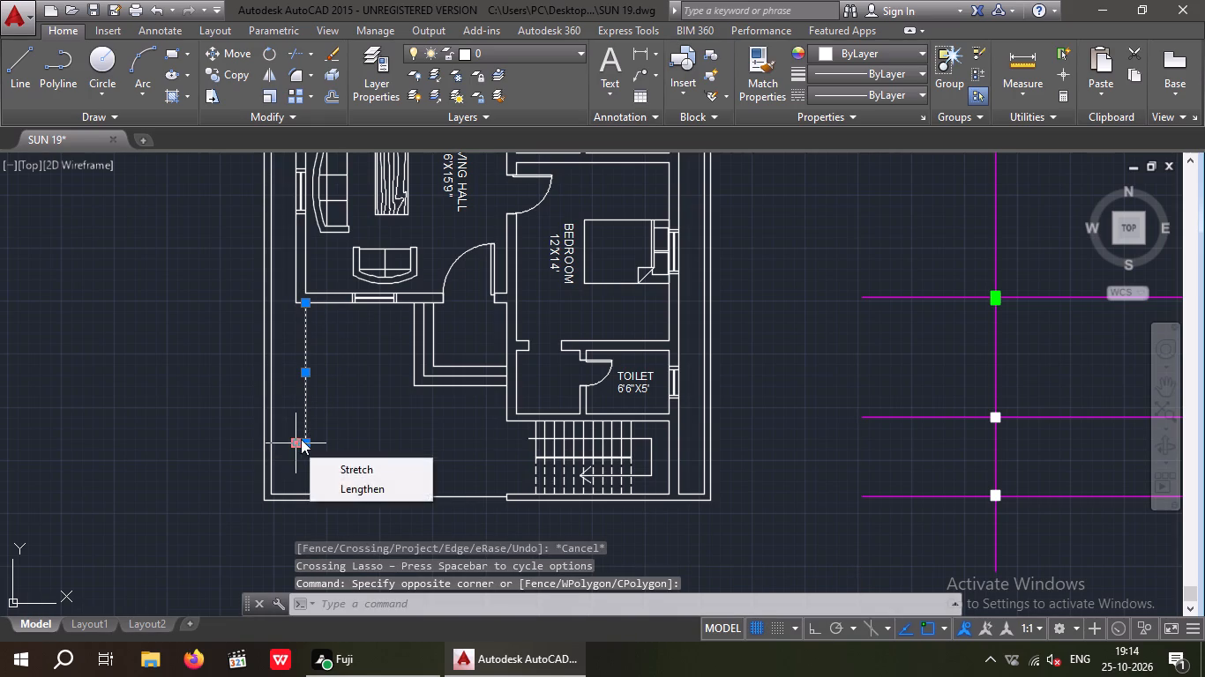
{"action": "key", "text": "Delete"}
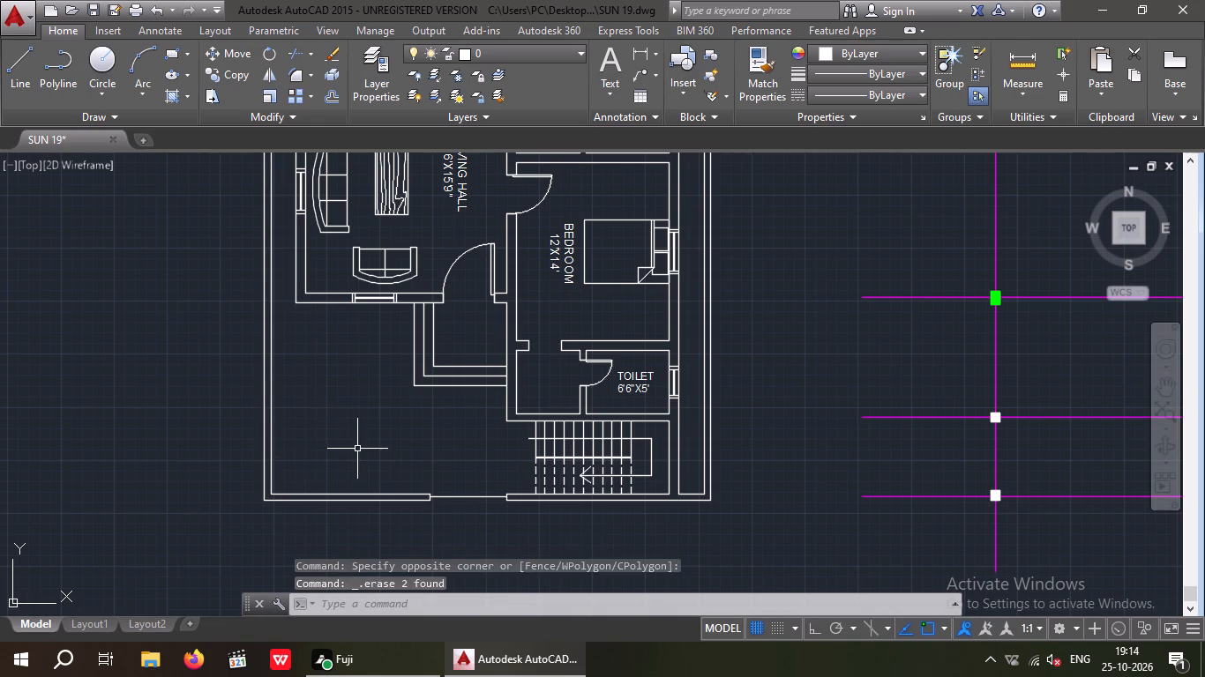
{"action": "key", "text": "Escape"}
{"action": "key", "text": "Escape"}
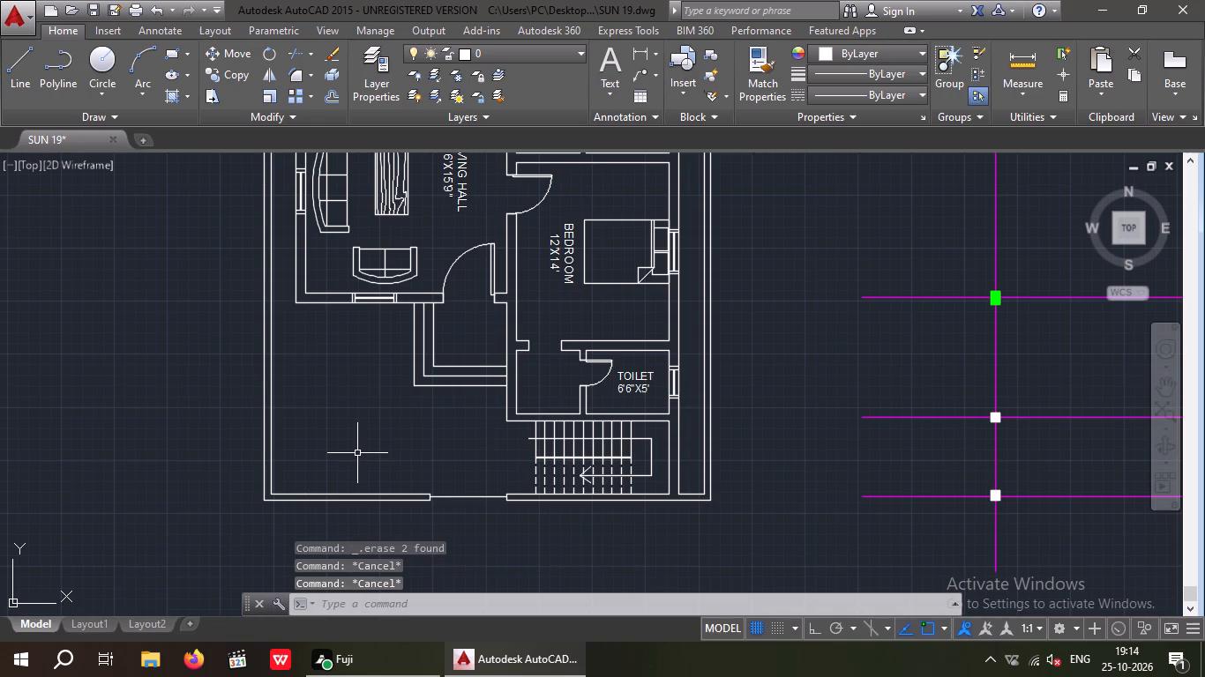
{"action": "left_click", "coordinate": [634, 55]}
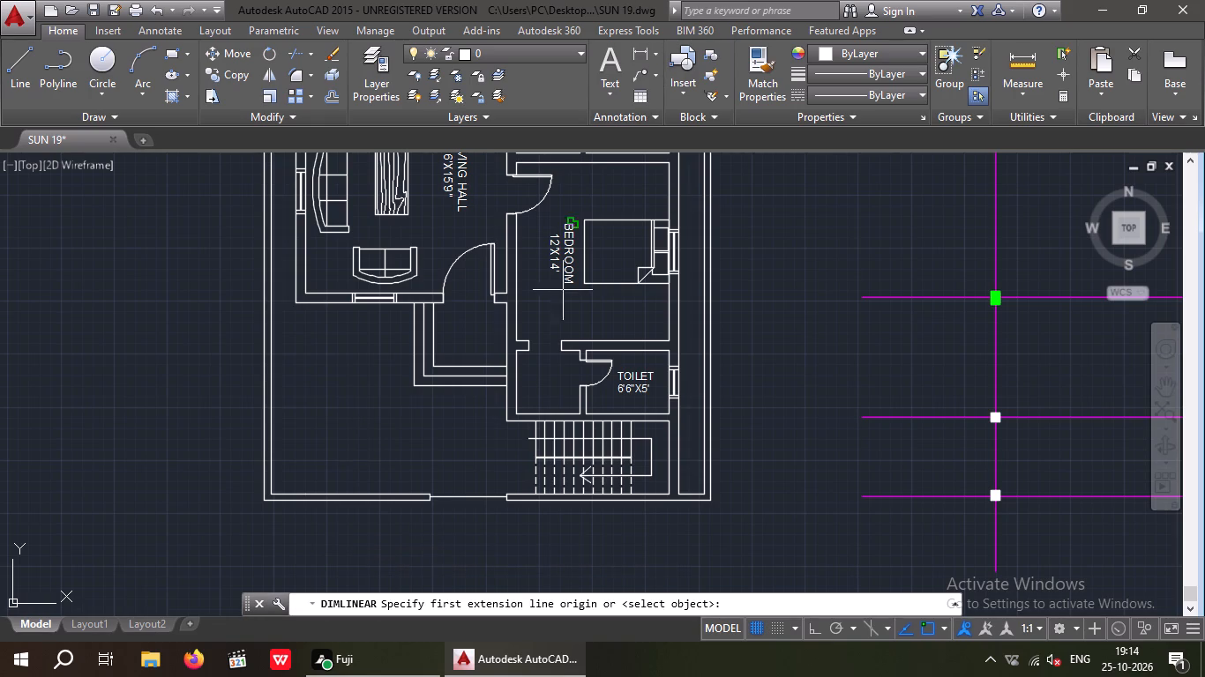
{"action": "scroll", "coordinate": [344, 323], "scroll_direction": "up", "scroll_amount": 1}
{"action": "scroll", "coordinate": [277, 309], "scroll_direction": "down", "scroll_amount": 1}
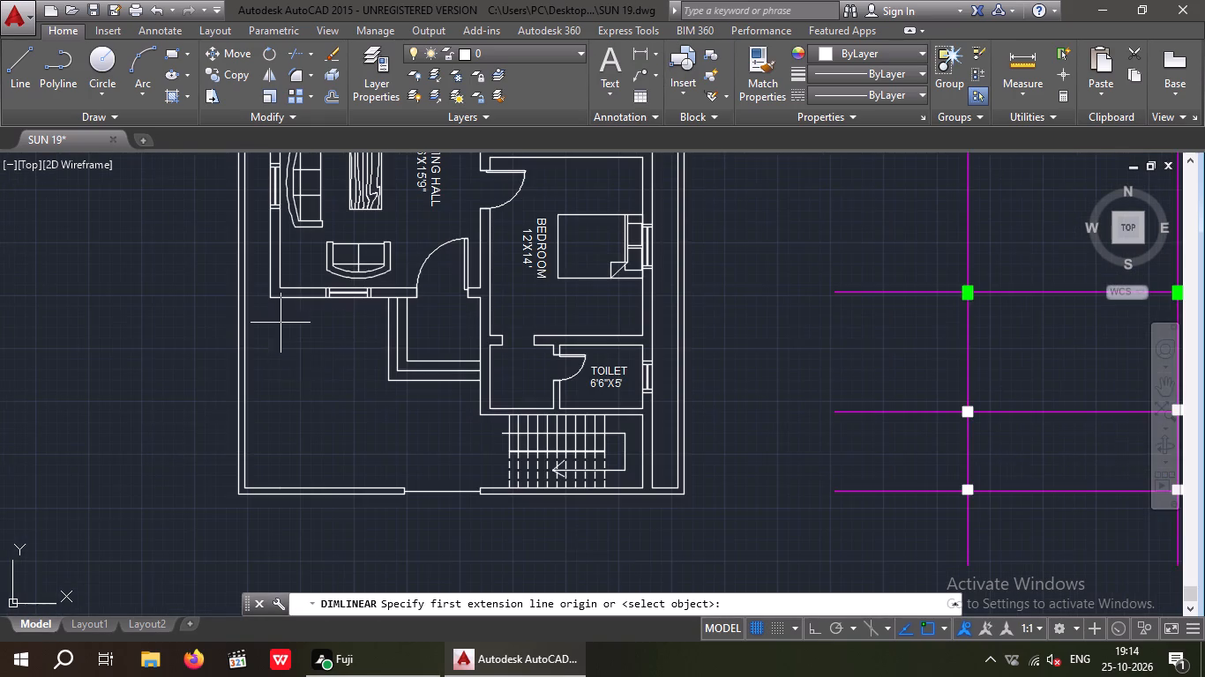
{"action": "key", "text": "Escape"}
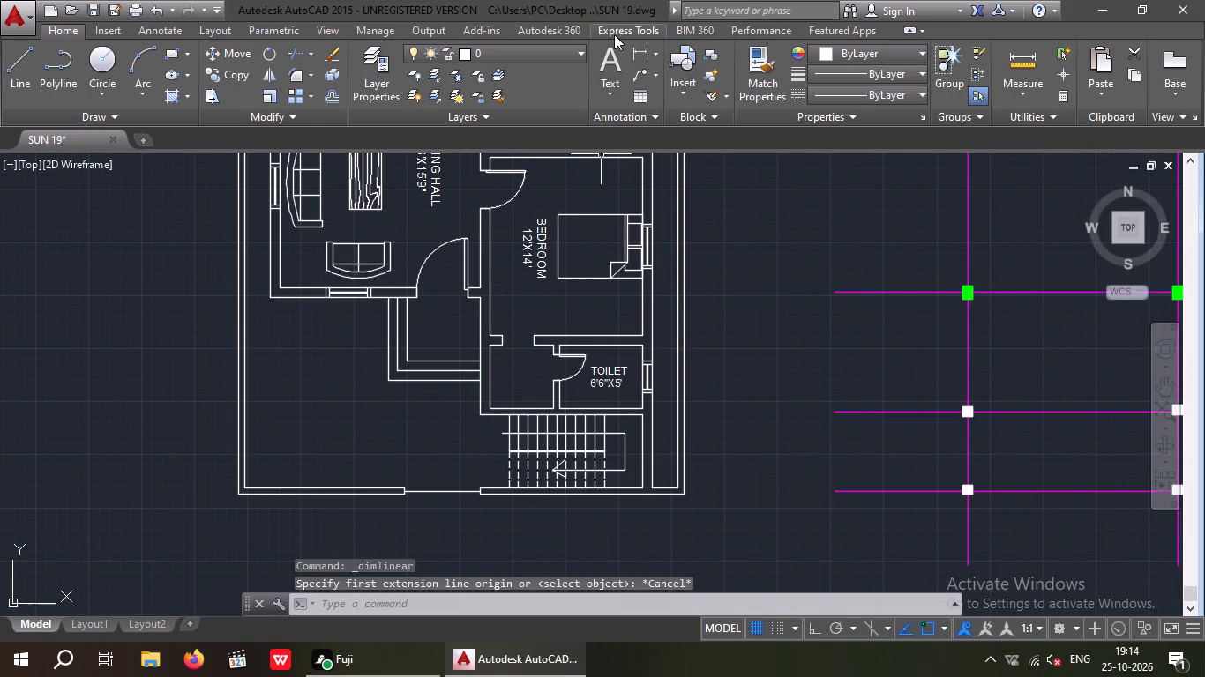
Add a 10" high multiline text label reading PARKING in the open southwest area, west of the entrance steps.
{"action": "left_click", "coordinate": [611, 56]}
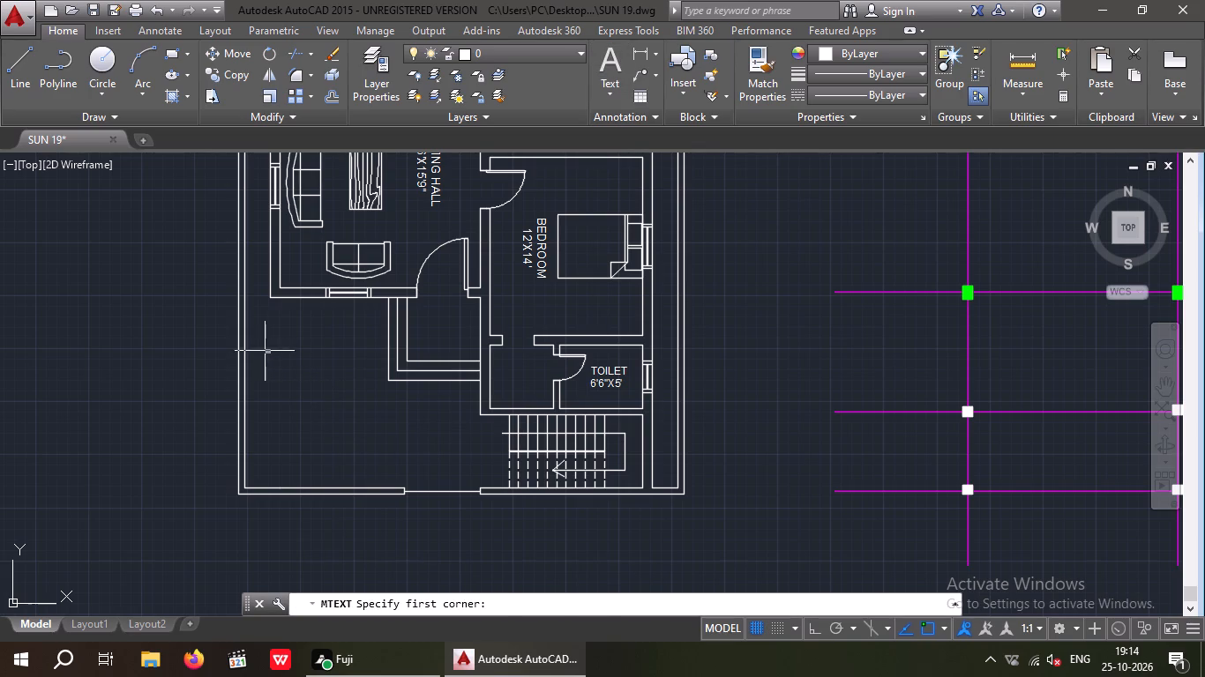
{"action": "left_click_drag", "start_coordinate": [268, 353], "coordinate": [290, 390]}
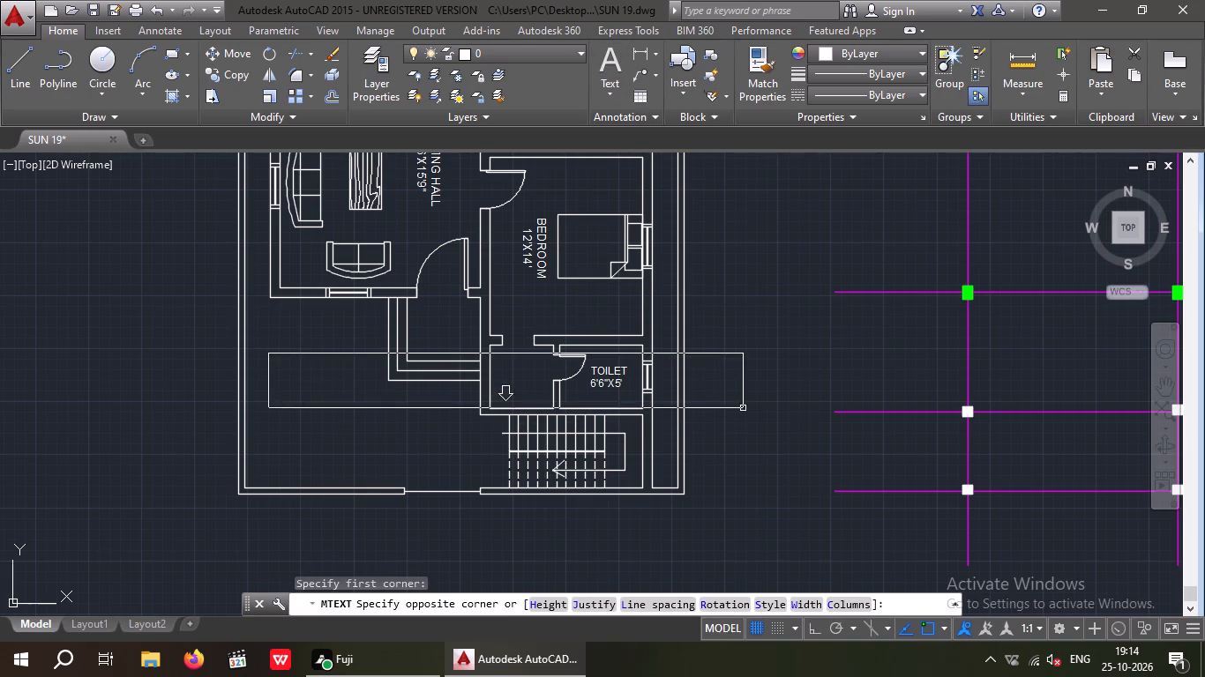
{"action": "left_click", "coordinate": [743, 407]}
{"action": "left_click", "coordinate": [193, 79]}
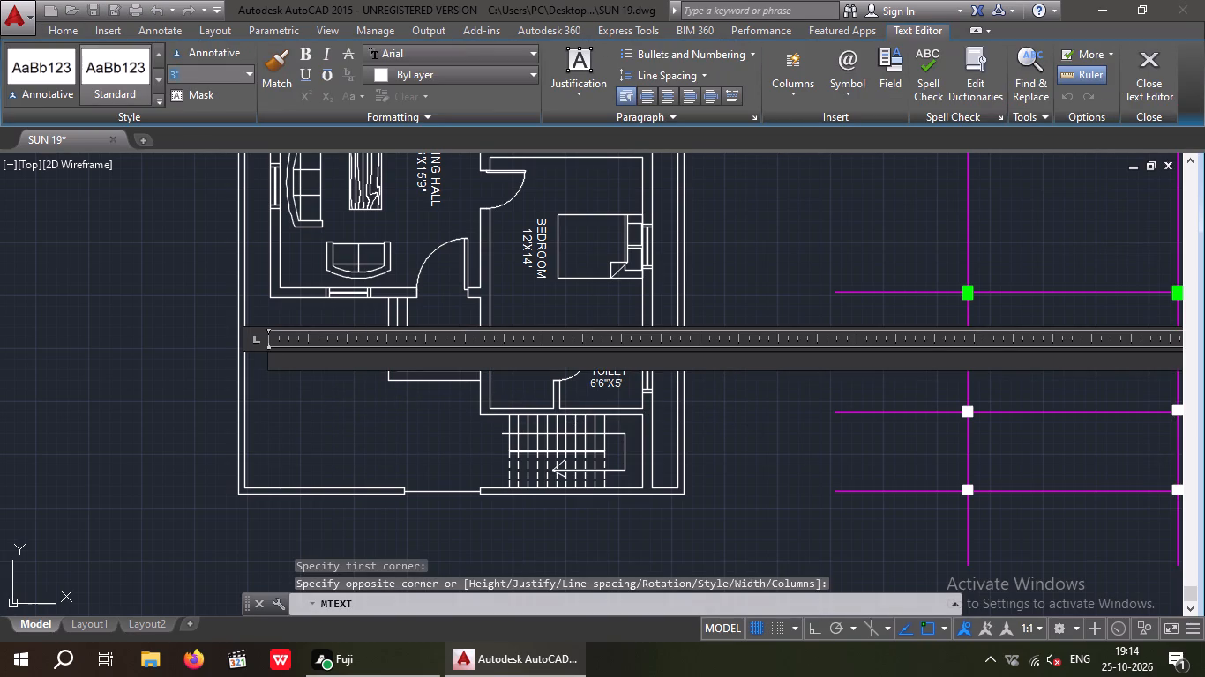
{"action": "type", "text": "10"}
{"action": "key", "text": "shift+quotedbl"}
{"action": "key", "text": "Return"}
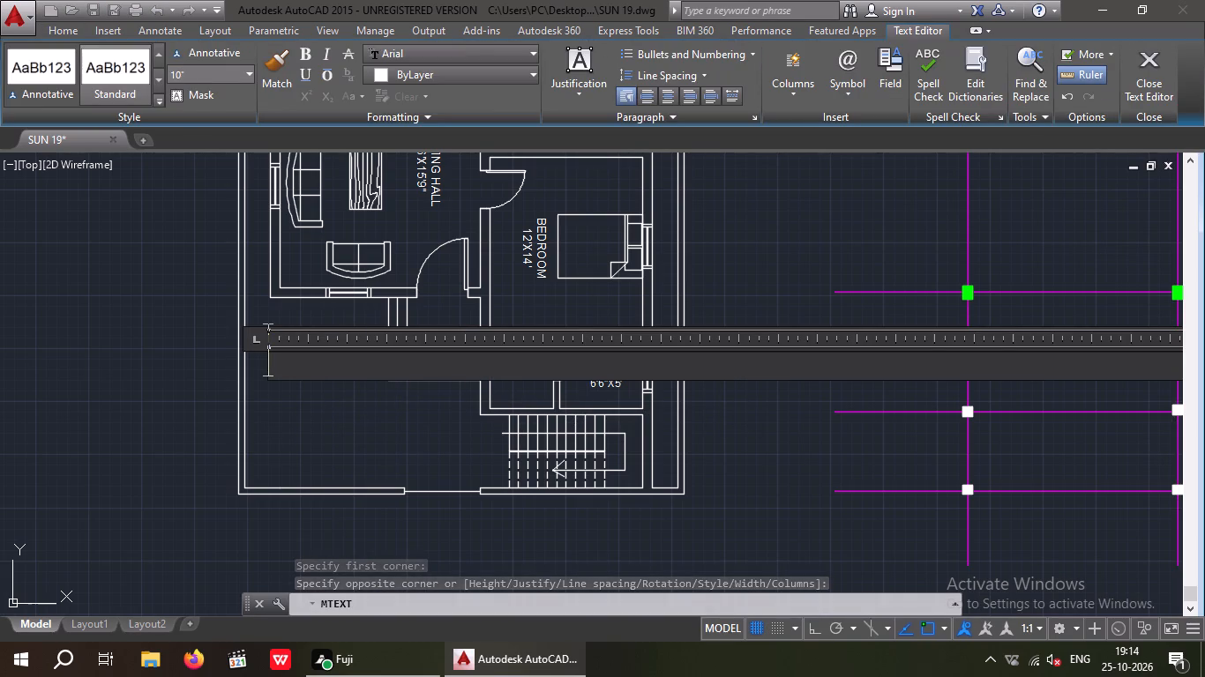
{"action": "key", "text": "p"}
{"action": "type", "text": "ARKING"}
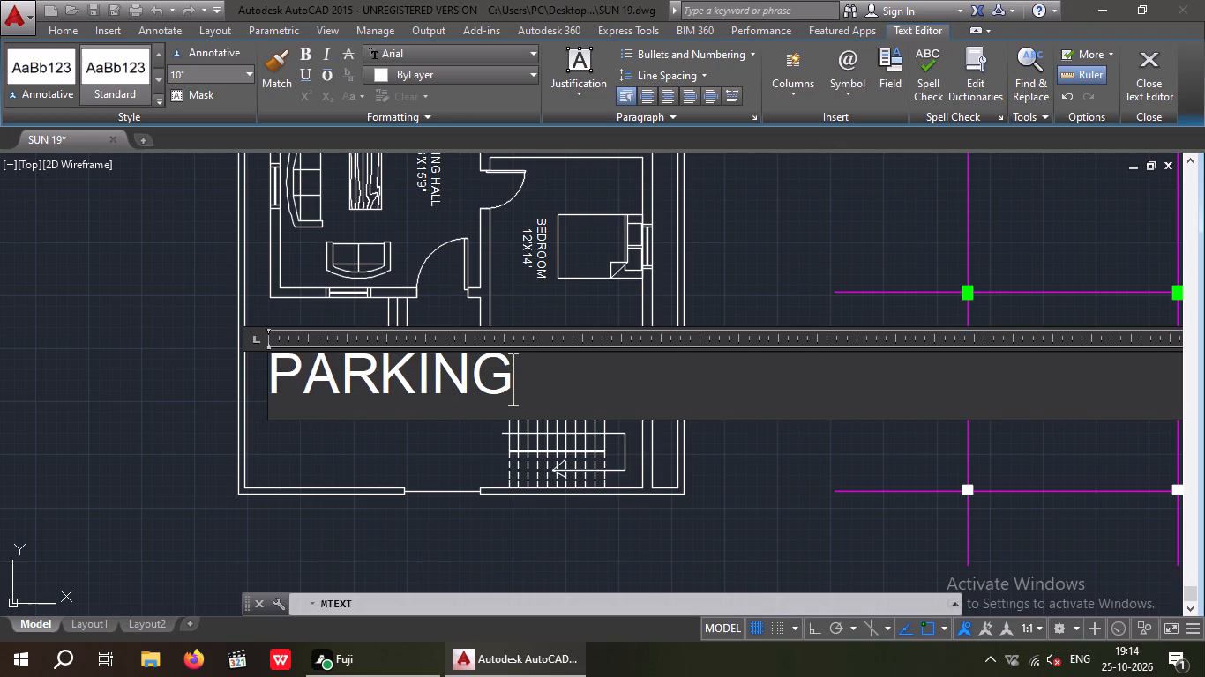
{"action": "left_click", "coordinate": [133, 316]}
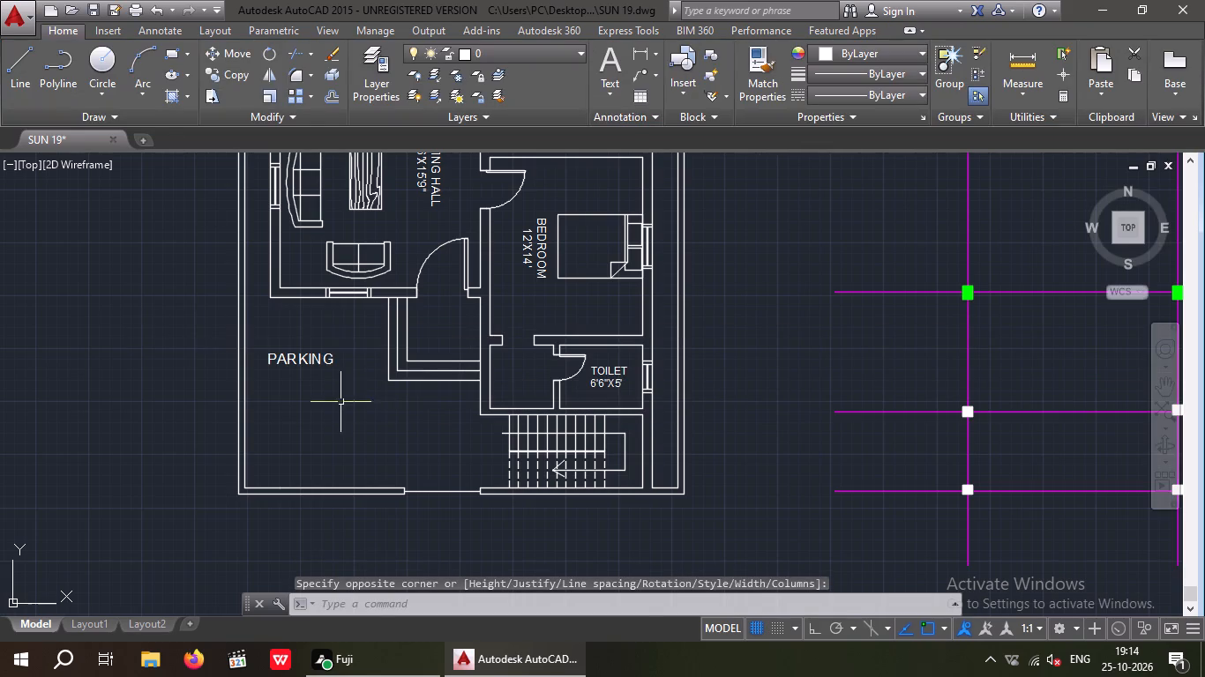
Move the PARKING label slightly southeast within the open parking area.
{"action": "scroll", "coordinate": [335, 400], "scroll_direction": "up", "scroll_amount": 2}
{"action": "scroll", "coordinate": [276, 318], "scroll_direction": "down", "scroll_amount": 2}
{"action": "left_click_drag", "start_coordinate": [290, 375], "coordinate": [251, 322]}
{"action": "left_click", "coordinate": [227, 280]}
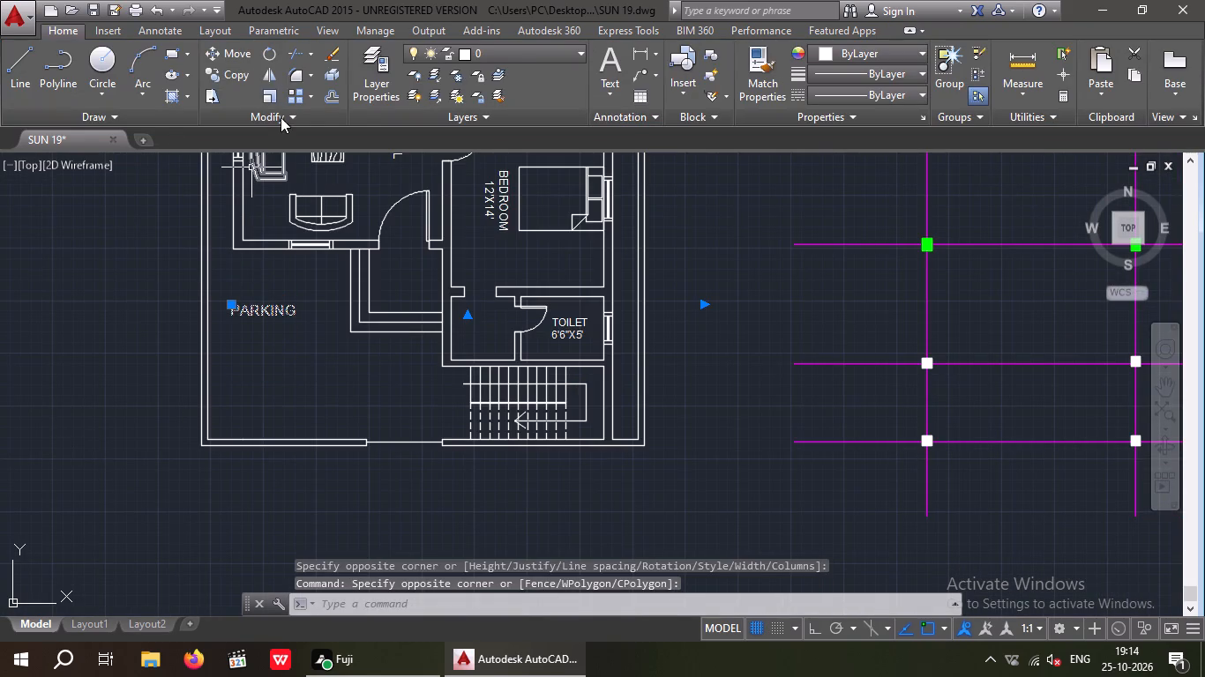
{"action": "left_click", "coordinate": [228, 54]}
{"action": "left_click", "coordinate": [237, 316]}
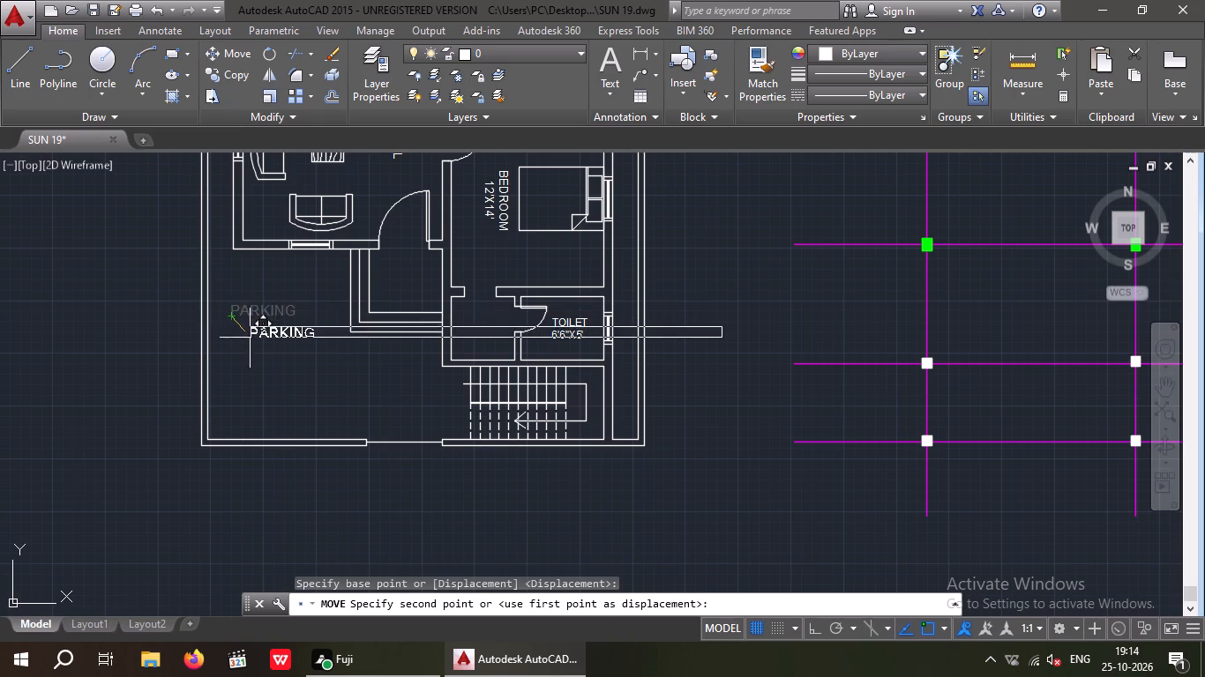
{"action": "scroll", "coordinate": [249, 331], "scroll_direction": "up", "scroll_amount": 2}
{"action": "left_click", "coordinate": [238, 346]}
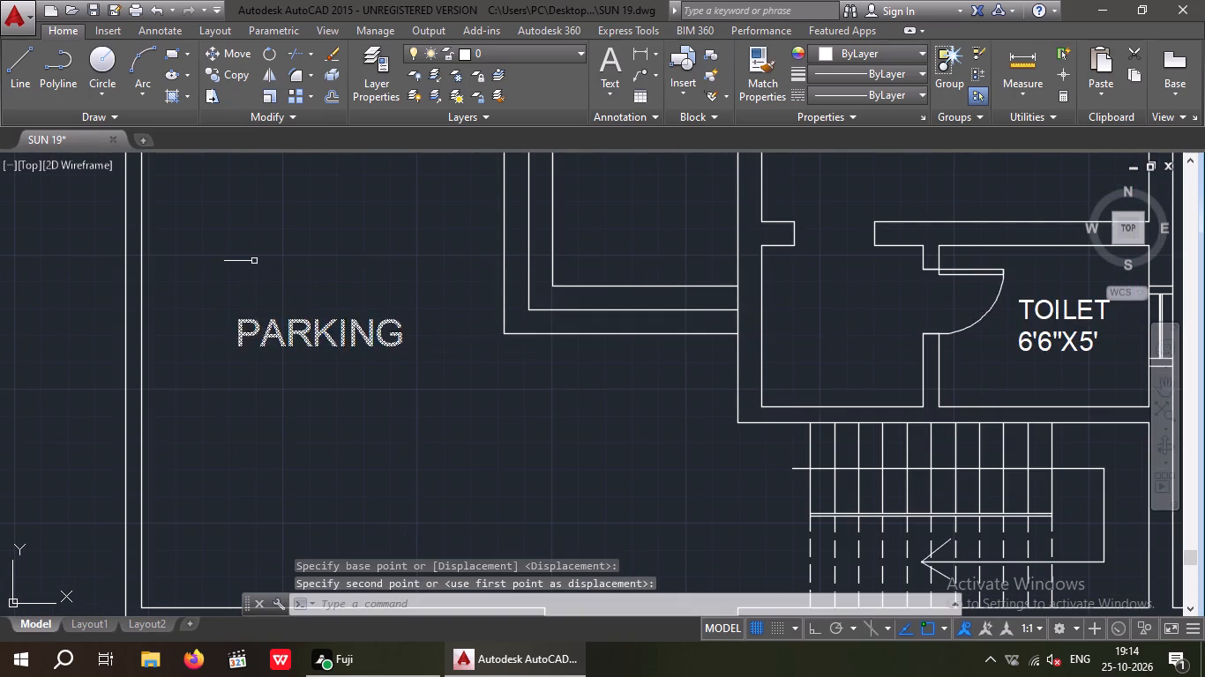
Start a 7" high multiline text label reading SITOUT in the landing enclosed by the entrance steps.
{"action": "scroll", "coordinate": [254, 261], "scroll_direction": "down", "scroll_amount": 3}
{"action": "middle_click_drag", "start_coordinate": [329, 337], "coordinate": [322, 388]}
{"action": "scroll", "coordinate": [363, 311], "scroll_direction": "up", "scroll_amount": 5}
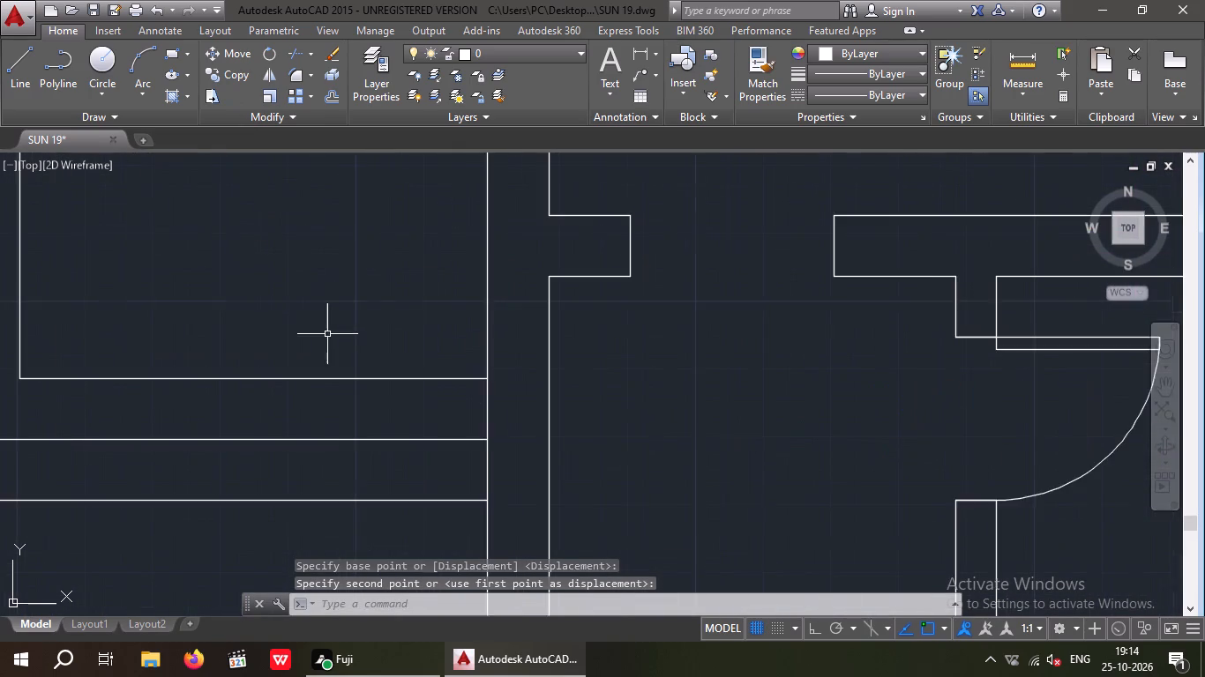
{"action": "middle_click_drag", "start_coordinate": [321, 386], "coordinate": [333, 445]}
{"action": "scroll", "coordinate": [316, 398], "scroll_direction": "down", "scroll_amount": 2}
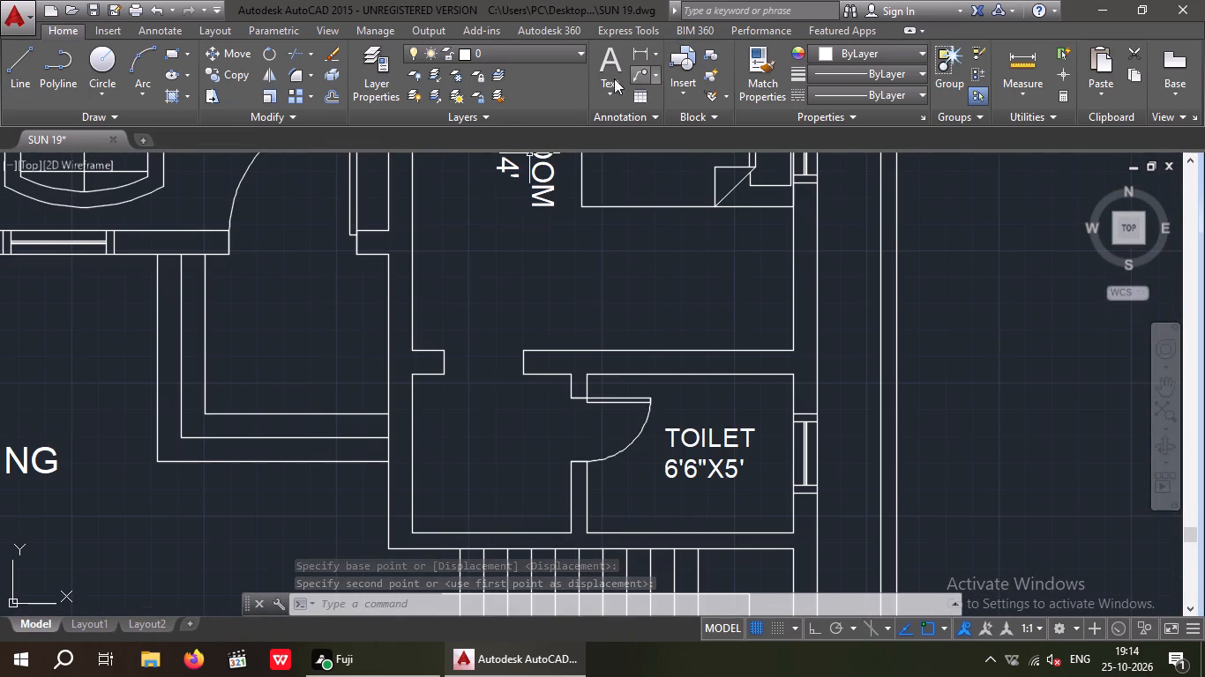
{"action": "left_click", "coordinate": [609, 66]}
{"action": "left_click_drag", "start_coordinate": [238, 305], "coordinate": [248, 331]}
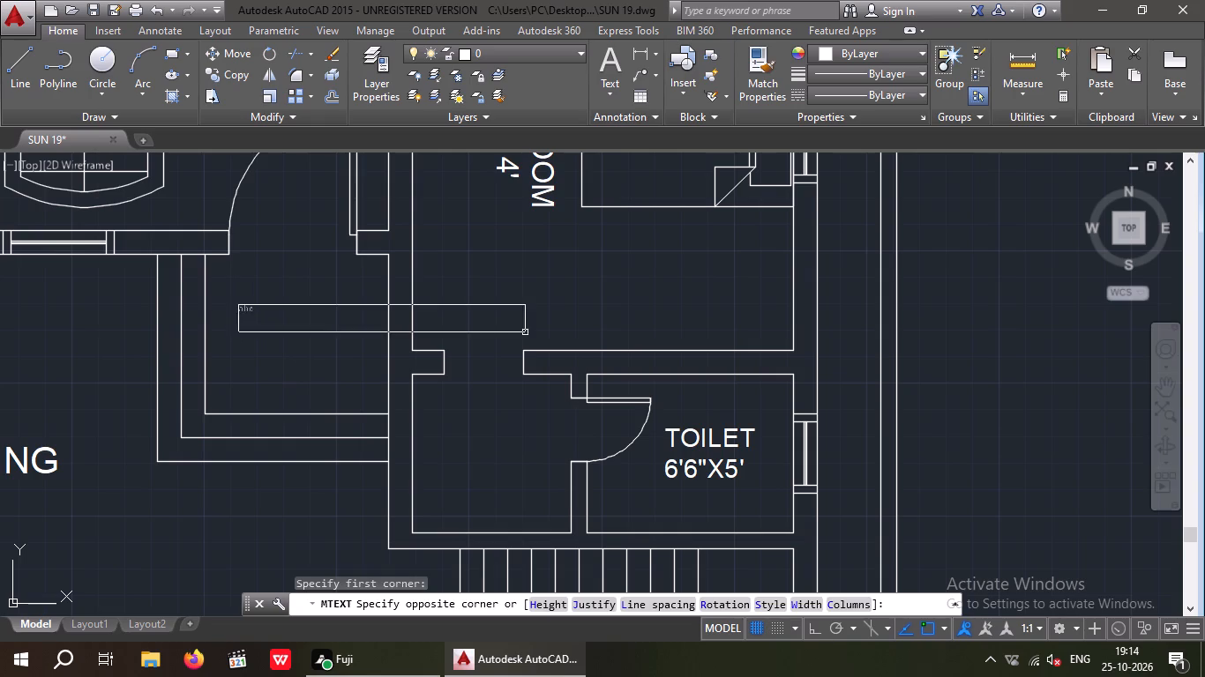
{"action": "left_click", "coordinate": [1022, 361]}
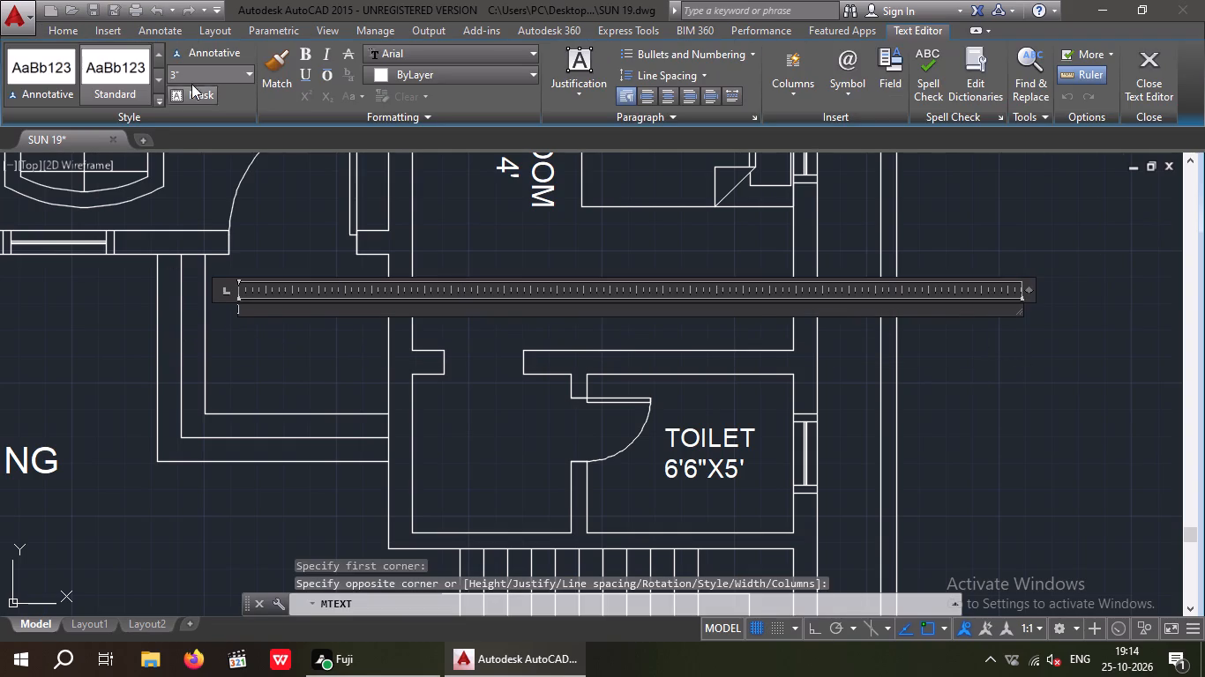
{"action": "left_click", "coordinate": [192, 75]}
{"action": "type", "text": "7'"}
{"action": "key", "text": "Return"}
{"action": "type", "text": "SITOUT"}
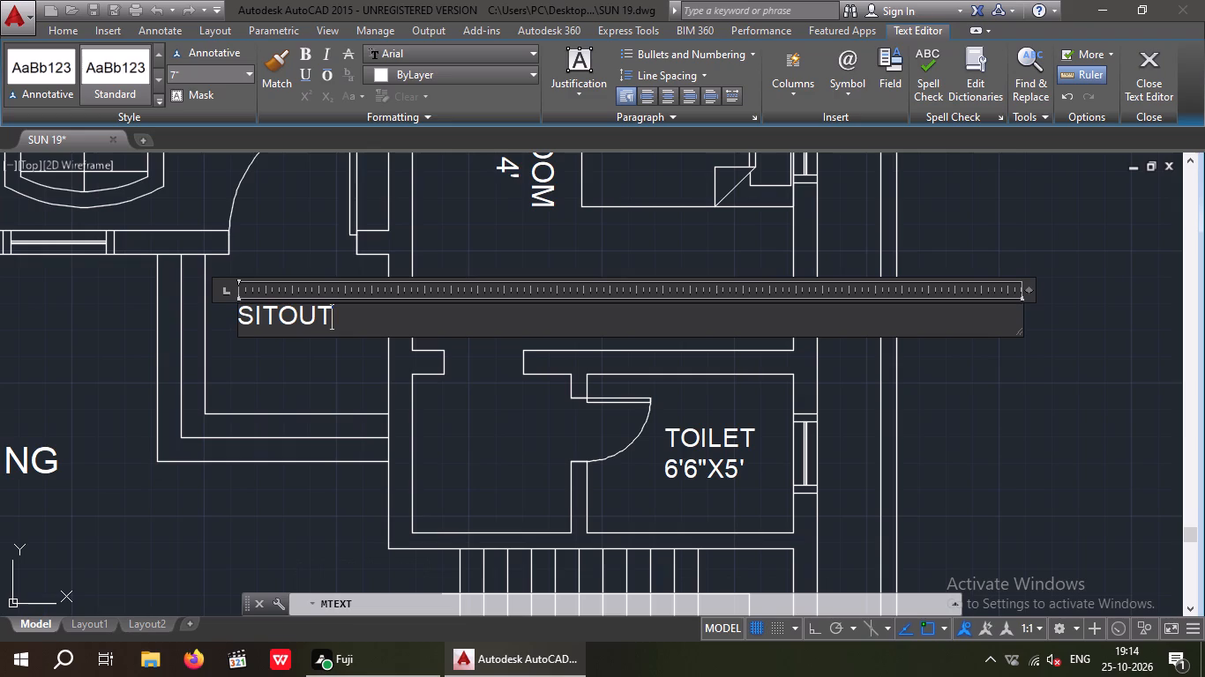
Add a second line reading 5'X5' to the SITOUT label, indented by two spaces.
{"action": "key", "text": "Return"}
{"action": "type", "text": "5'5'"}
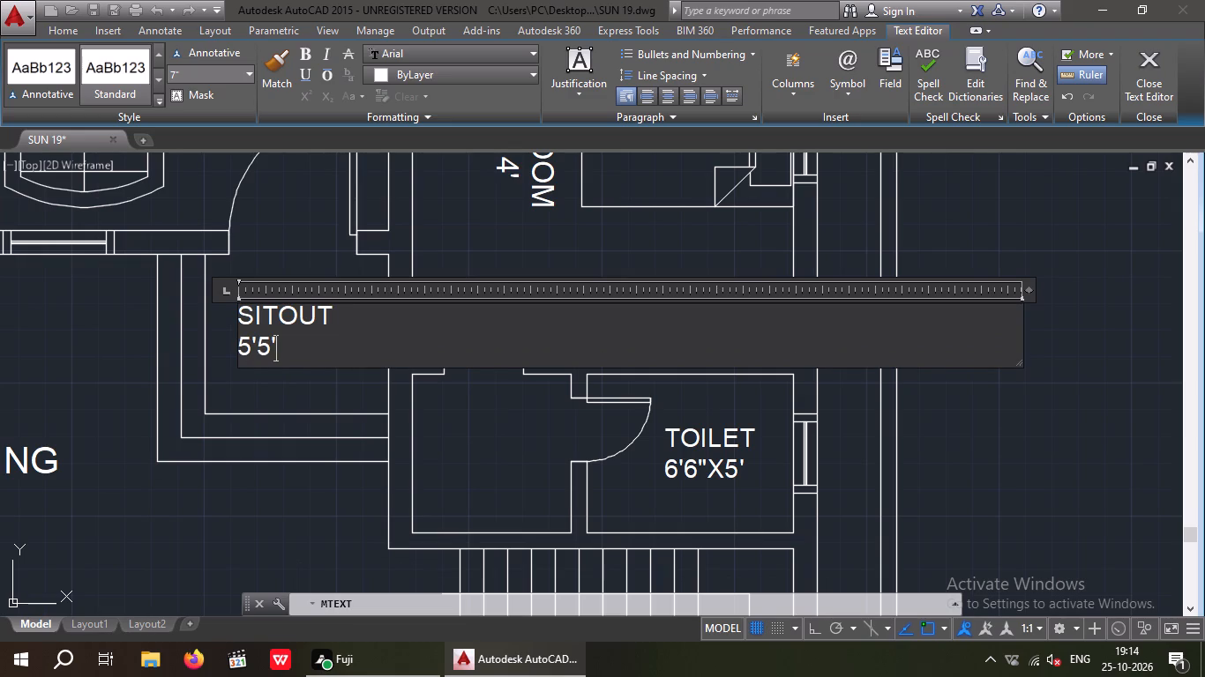
{"action": "key", "text": "Left"}
{"action": "key", "text": "Left"}
{"action": "key", "text": "x"}
{"action": "key", "text": "Left"}
{"action": "key", "text": "Left"}
{"action": "key", "text": "Left"}
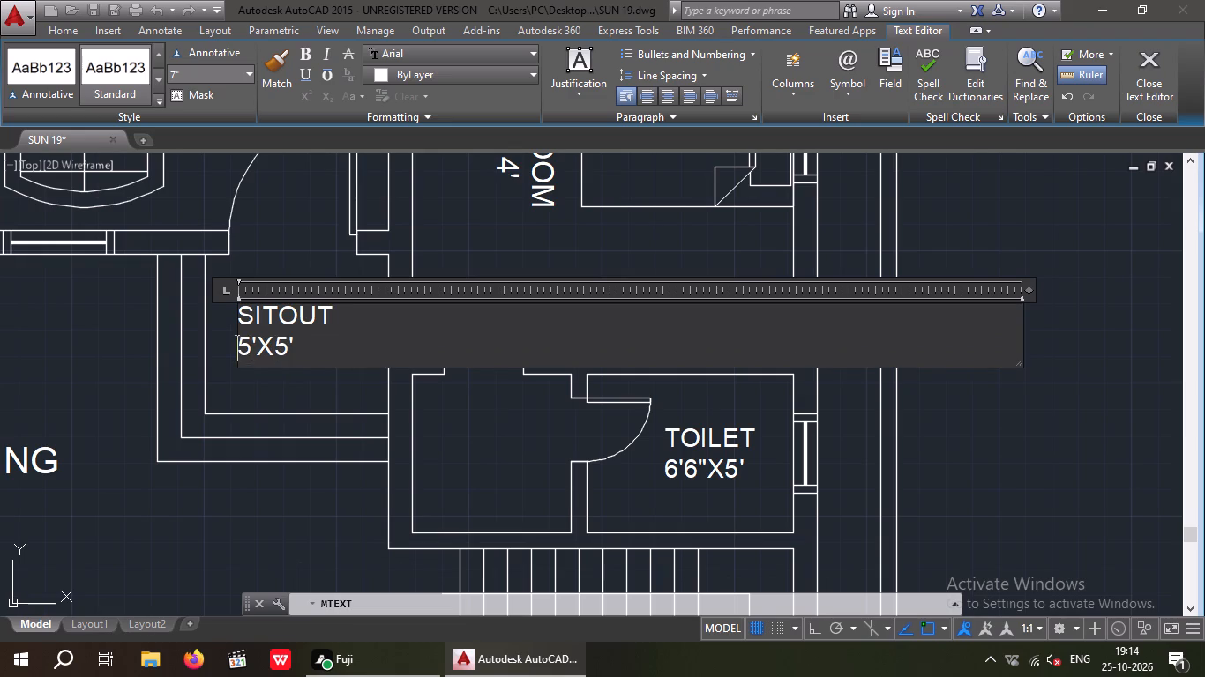
{"action": "key", "text": "space"}
{"action": "key", "text": "space"}
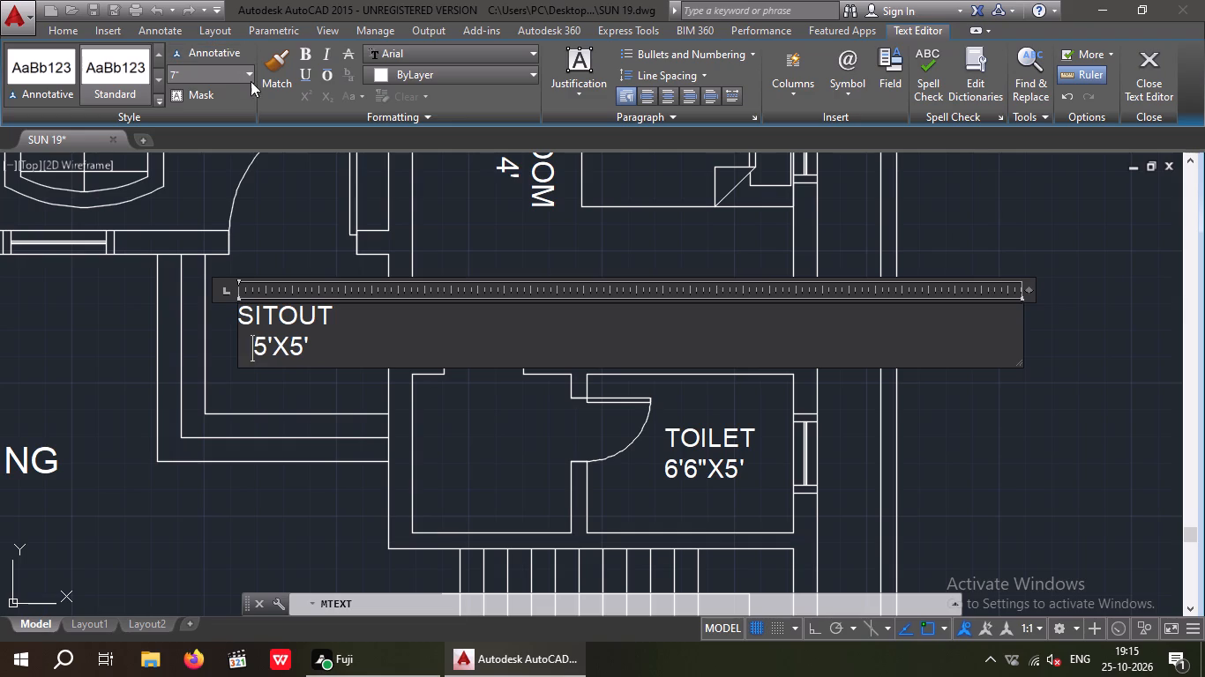
{"action": "left_click", "coordinate": [258, 233]}
Move the SITOUT label slightly southeast within the landing enclosed by the entrance steps.
{"action": "scroll", "coordinate": [282, 321], "scroll_direction": "down", "scroll_amount": 2}
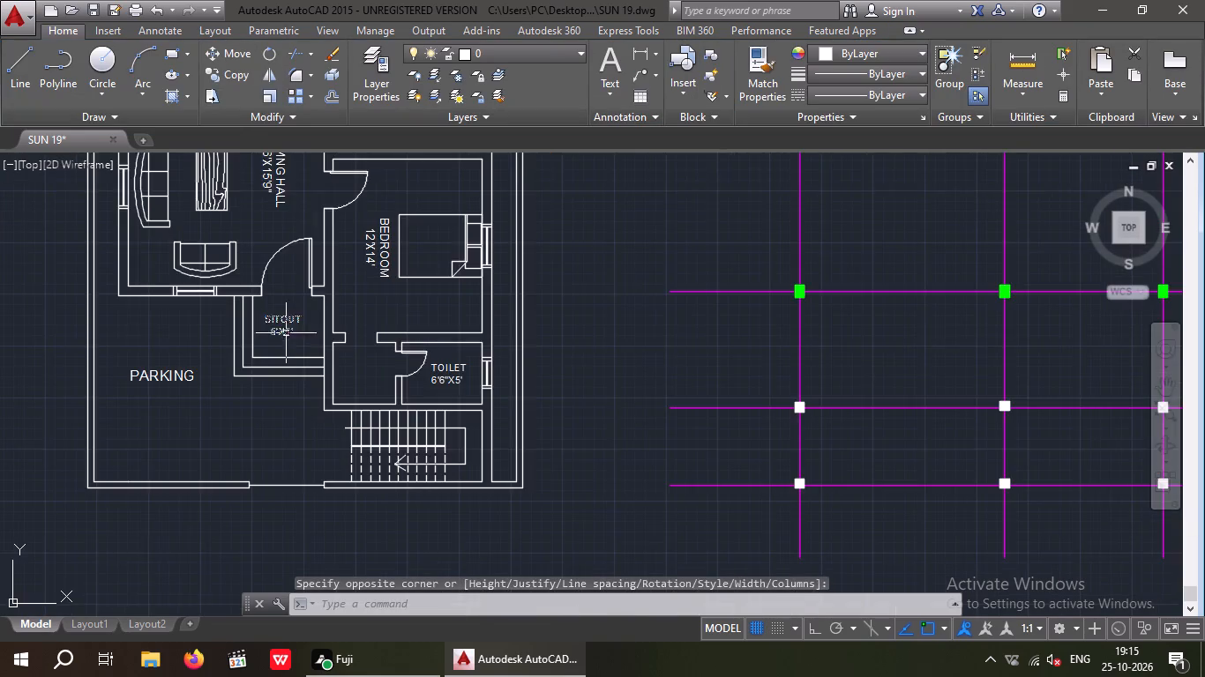
{"action": "scroll", "coordinate": [281, 317], "scroll_direction": "up", "scroll_amount": 2}
{"action": "left_click_drag", "start_coordinate": [296, 369], "coordinate": [285, 360]}
{"action": "left_click", "coordinate": [265, 316]}
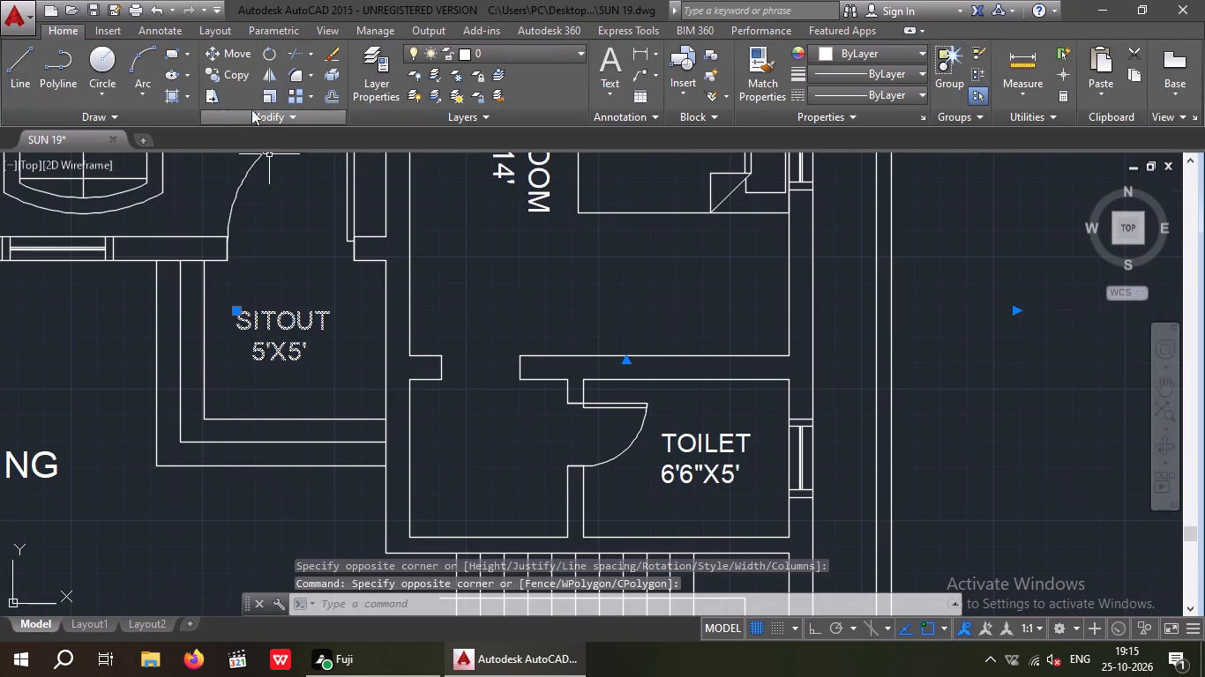
{"action": "left_click", "coordinate": [236, 46]}
{"action": "left_click_drag", "start_coordinate": [258, 362], "coordinate": [266, 376]}
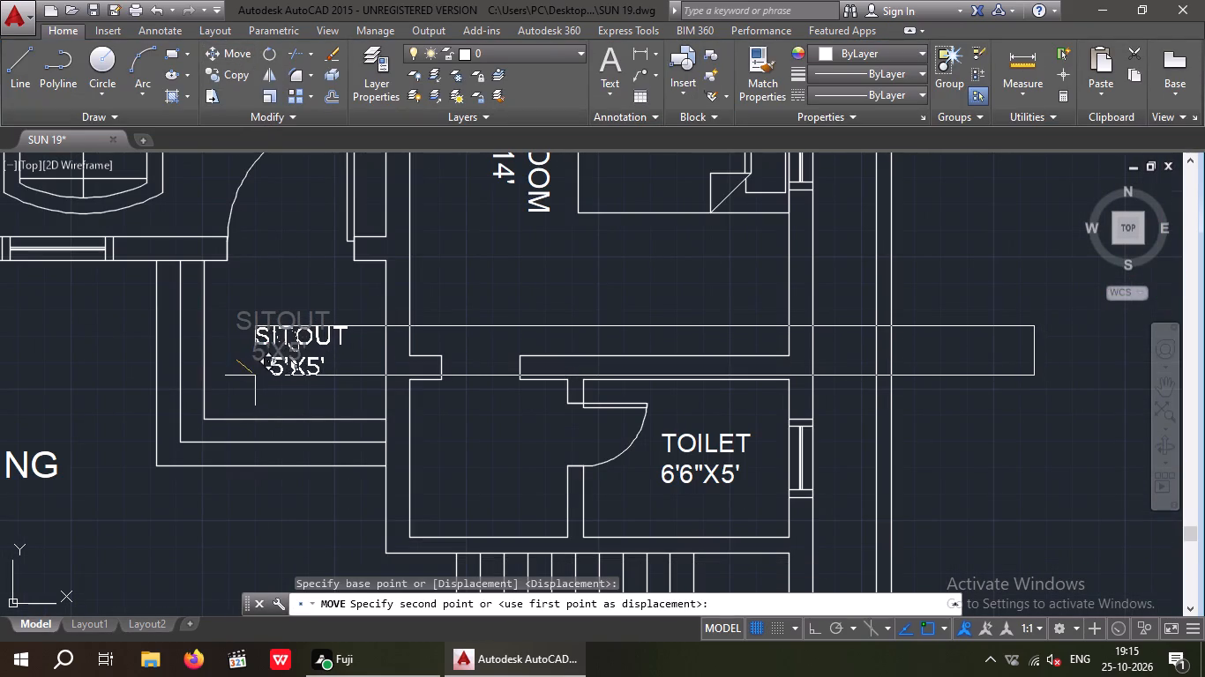
{"action": "left_click", "coordinate": [251, 372]}
{"action": "left_click_drag", "start_coordinate": [273, 375], "coordinate": [263, 365]}
{"action": "left_click", "coordinate": [248, 331]}
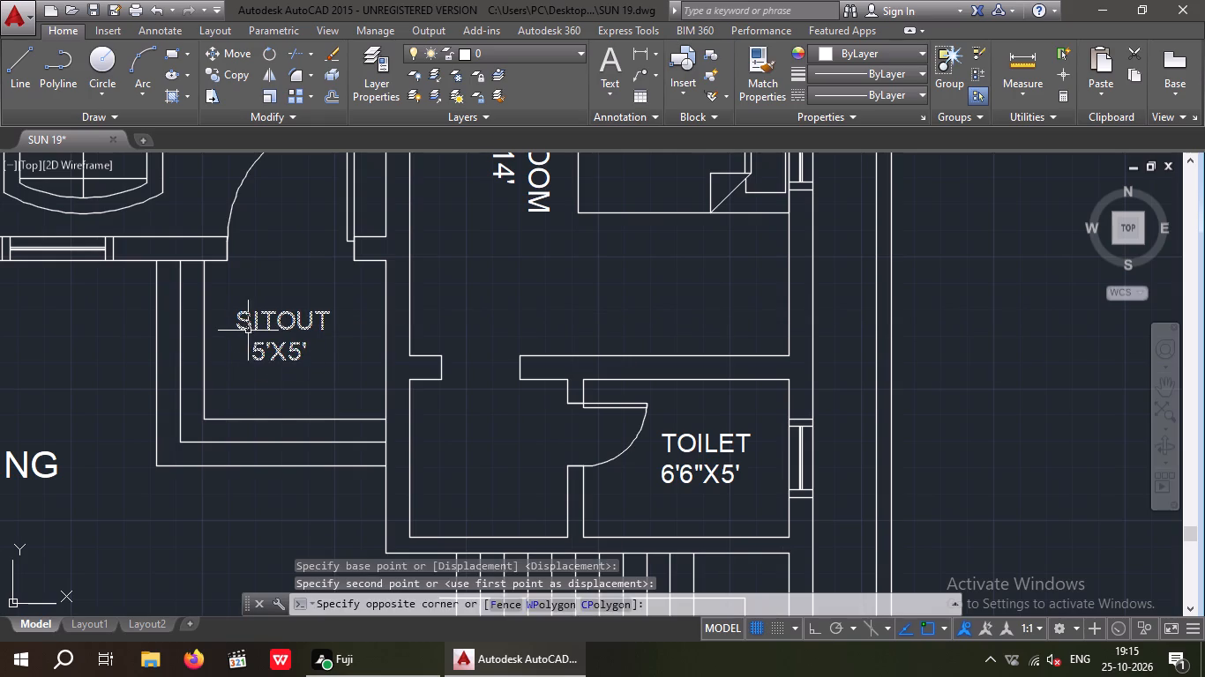
{"action": "left_click", "coordinate": [243, 53]}
{"action": "left_click", "coordinate": [258, 360]}
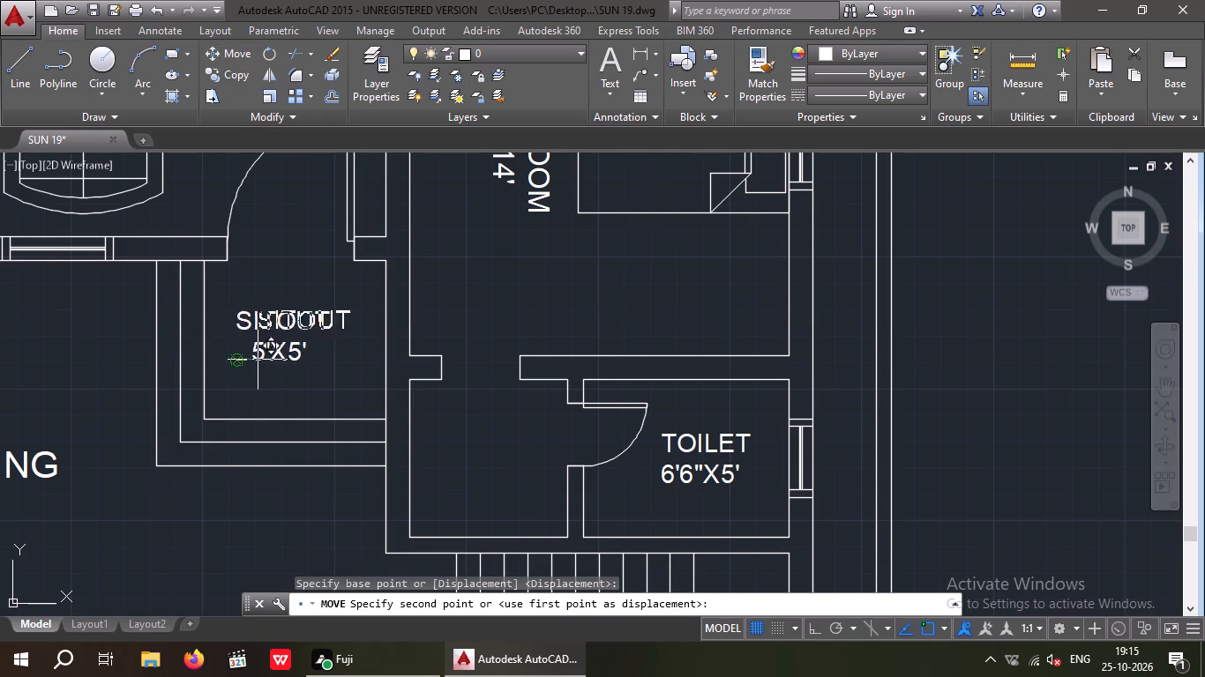
{"action": "scroll", "coordinate": [257, 386], "scroll_direction": "up", "scroll_amount": 3}
{"action": "left_click", "coordinate": [210, 385]}
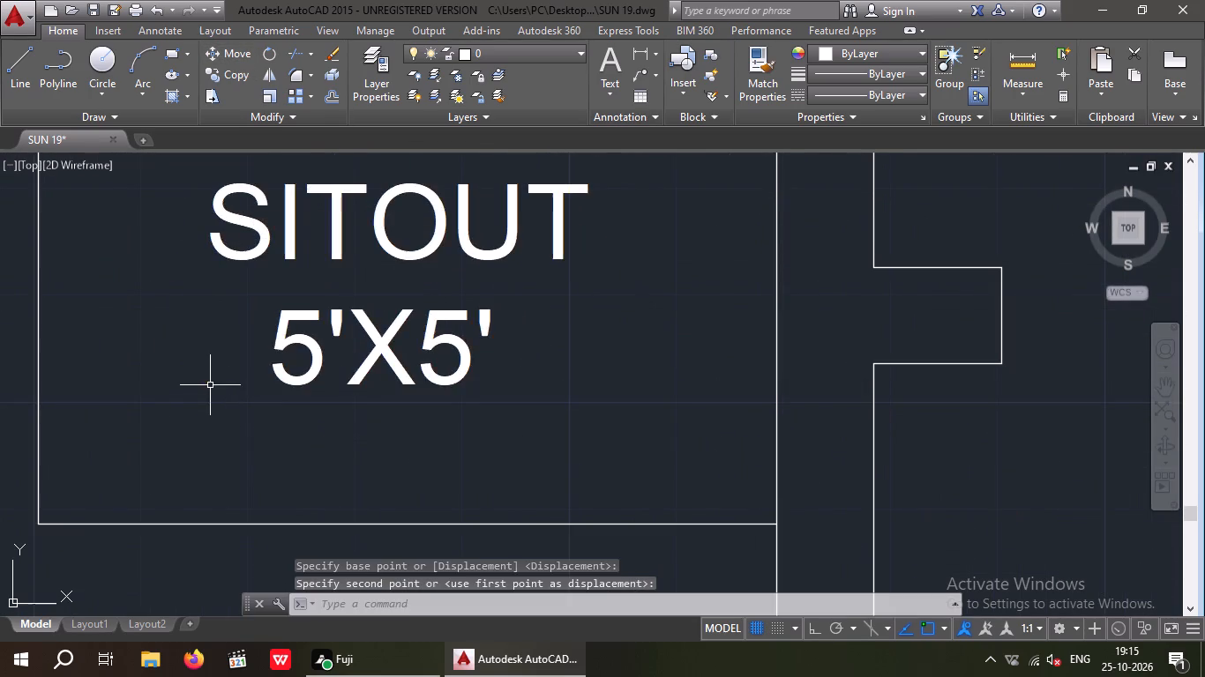
Add an 8" high multiline text label reading STAIRE in the open area south of the PARKING label.
{"action": "scroll", "coordinate": [214, 376], "scroll_direction": "down", "scroll_amount": 3}
{"action": "middle_click_drag", "start_coordinate": [257, 320], "coordinate": [276, 381]}
{"action": "scroll", "coordinate": [283, 333], "scroll_direction": "down", "scroll_amount": 2}
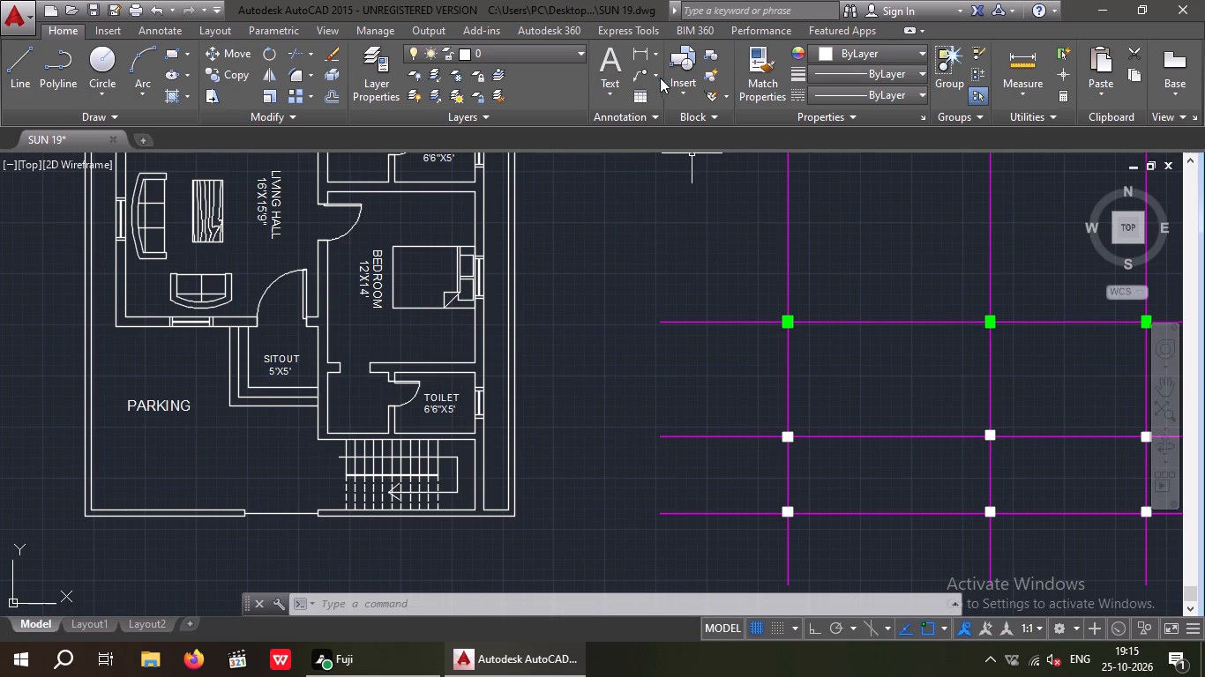
{"action": "left_click", "coordinate": [617, 66]}
{"action": "left_click_drag", "start_coordinate": [134, 464], "coordinate": [161, 493]}
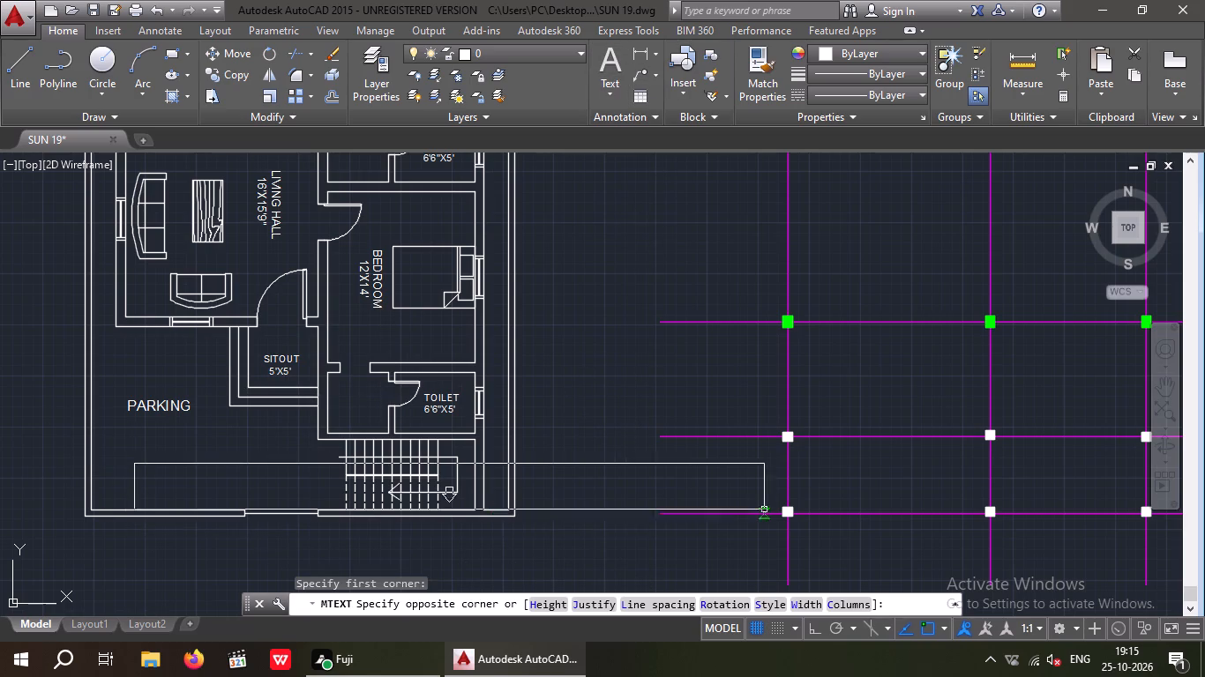
{"action": "left_click", "coordinate": [768, 508]}
{"action": "left_click", "coordinate": [191, 73]}
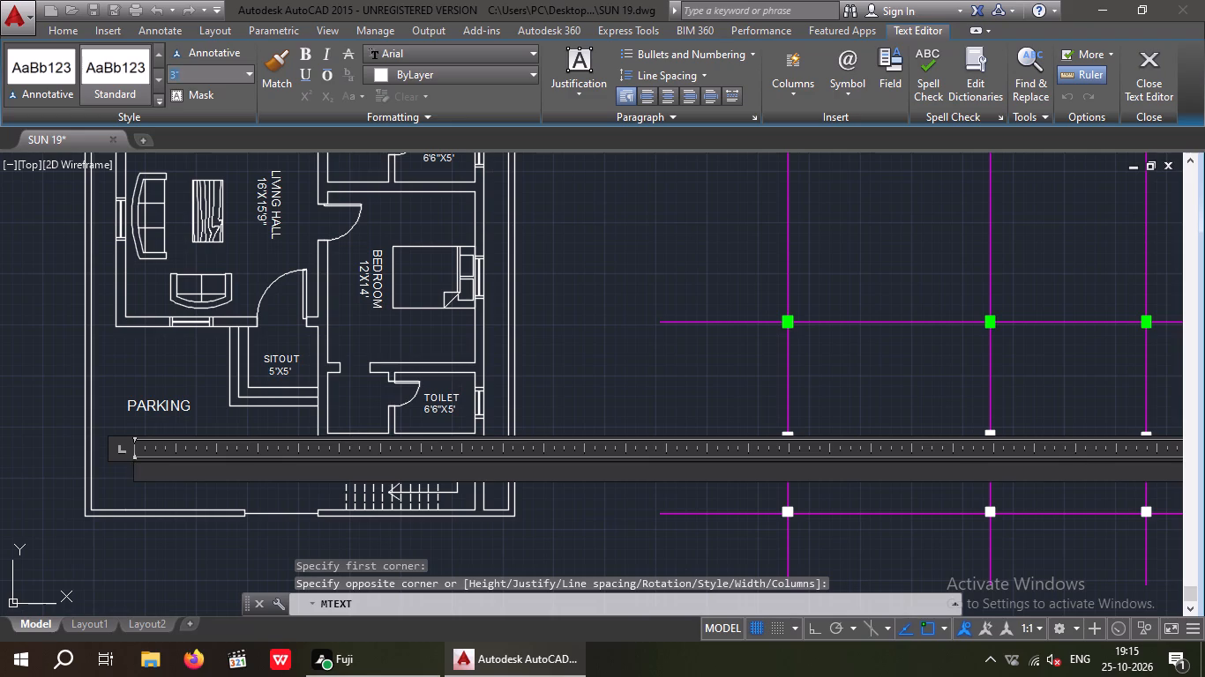
{"action": "key", "text": "8"}
{"action": "key", "text": "shift+quotedbl"}
{"action": "key", "text": "Return"}
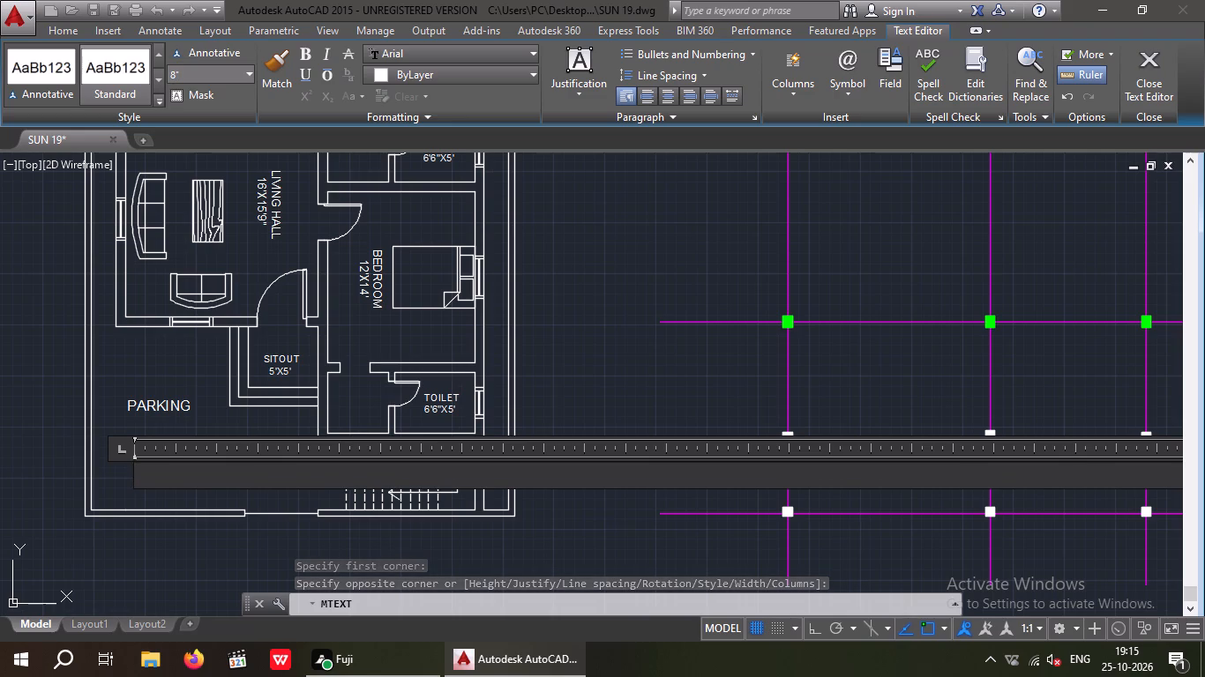
{"action": "type", "text": "STAIRE"}
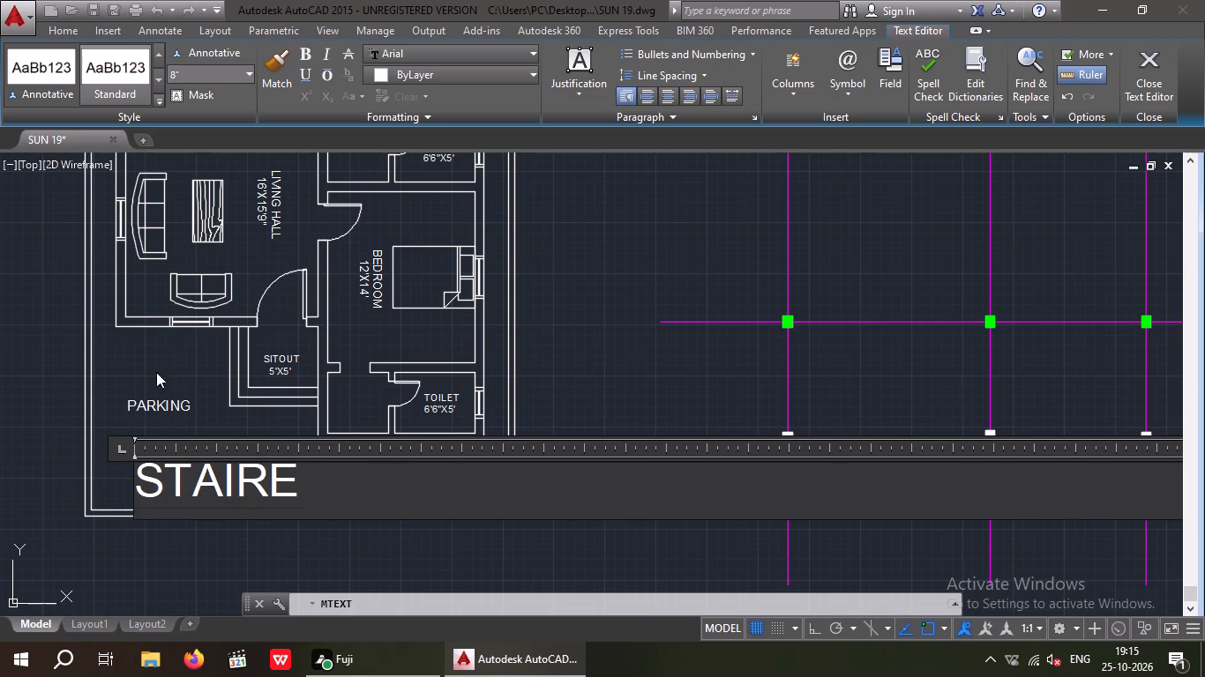
{"action": "left_click", "coordinate": [156, 372]}
Rotate the STAIRE label 90° clockwise so that it reads downward.
{"action": "scroll", "coordinate": [153, 464], "scroll_direction": "up", "scroll_amount": 2}
{"action": "left_click_drag", "start_coordinate": [205, 421], "coordinate": [202, 509]}
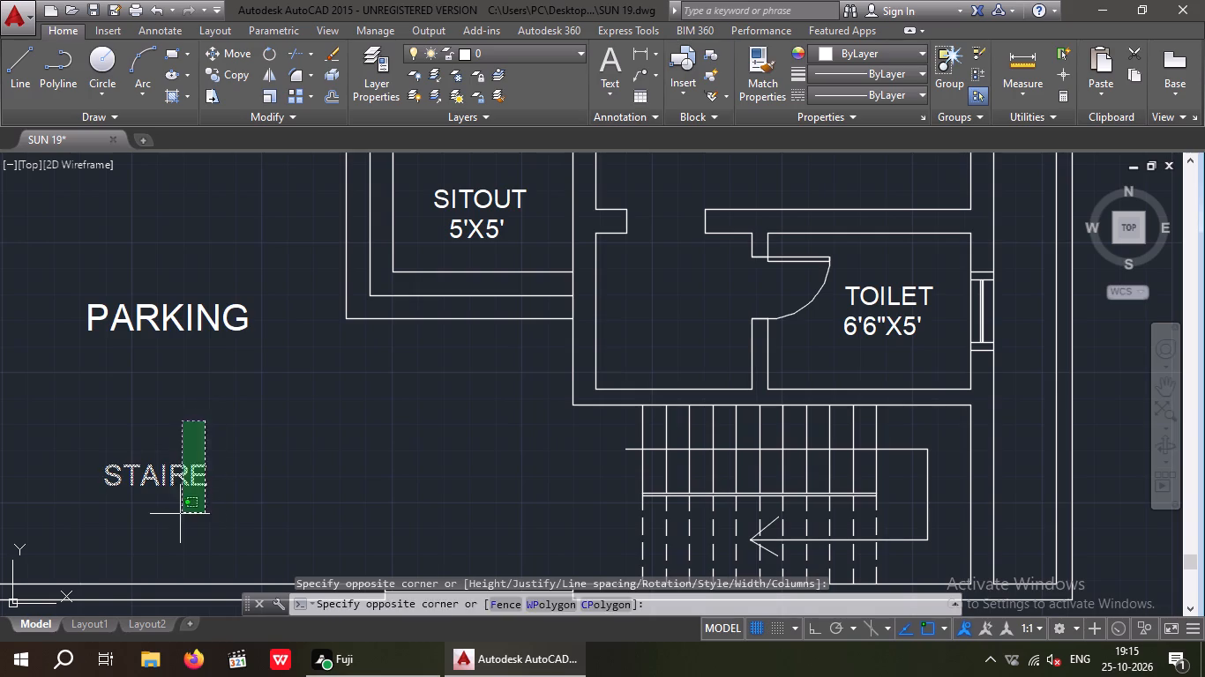
{"action": "left_click", "coordinate": [180, 514]}
{"action": "left_click", "coordinate": [812, 633]}
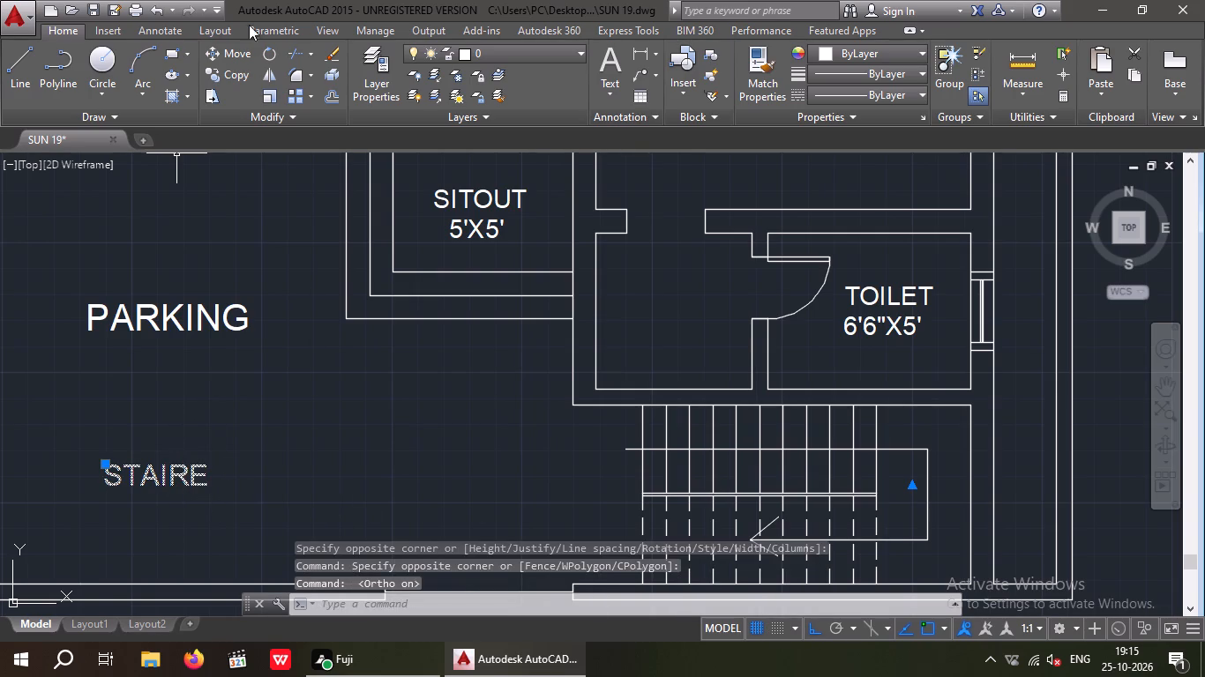
{"action": "left_click", "coordinate": [267, 53]}
{"action": "left_click_drag", "start_coordinate": [211, 465], "coordinate": [215, 475]}
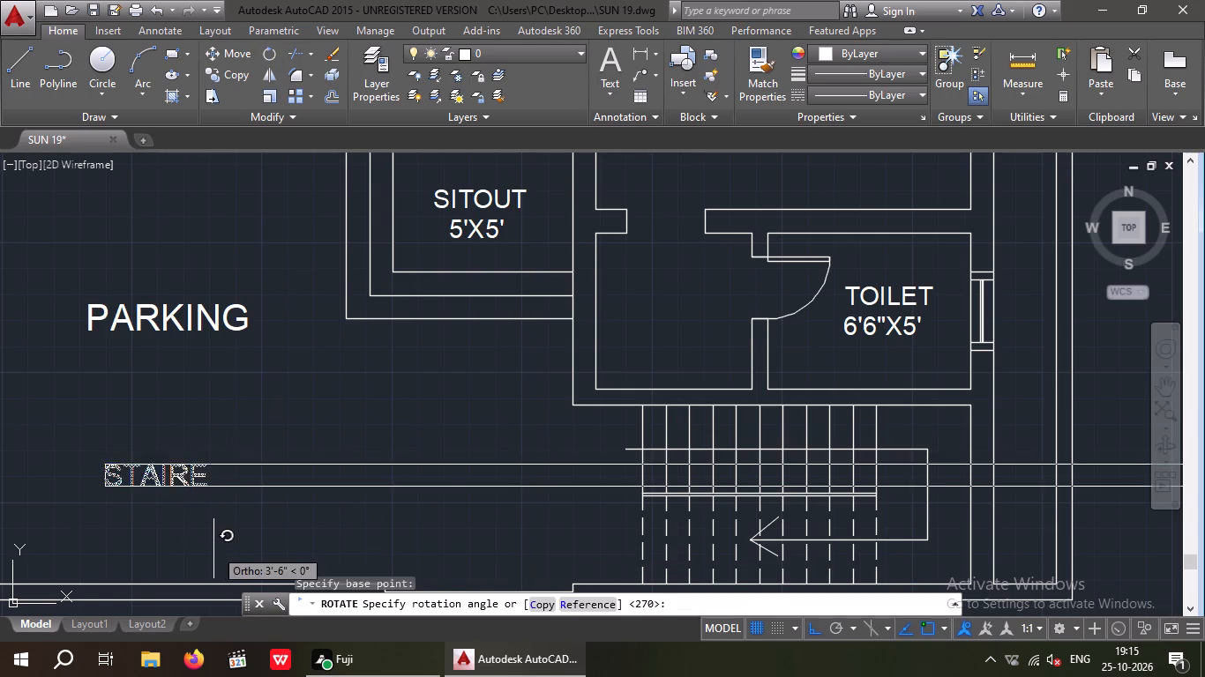
{"action": "middle_click_drag", "start_coordinate": [204, 538], "coordinate": [225, 337]}
{"action": "left_click", "coordinate": [160, 502]}
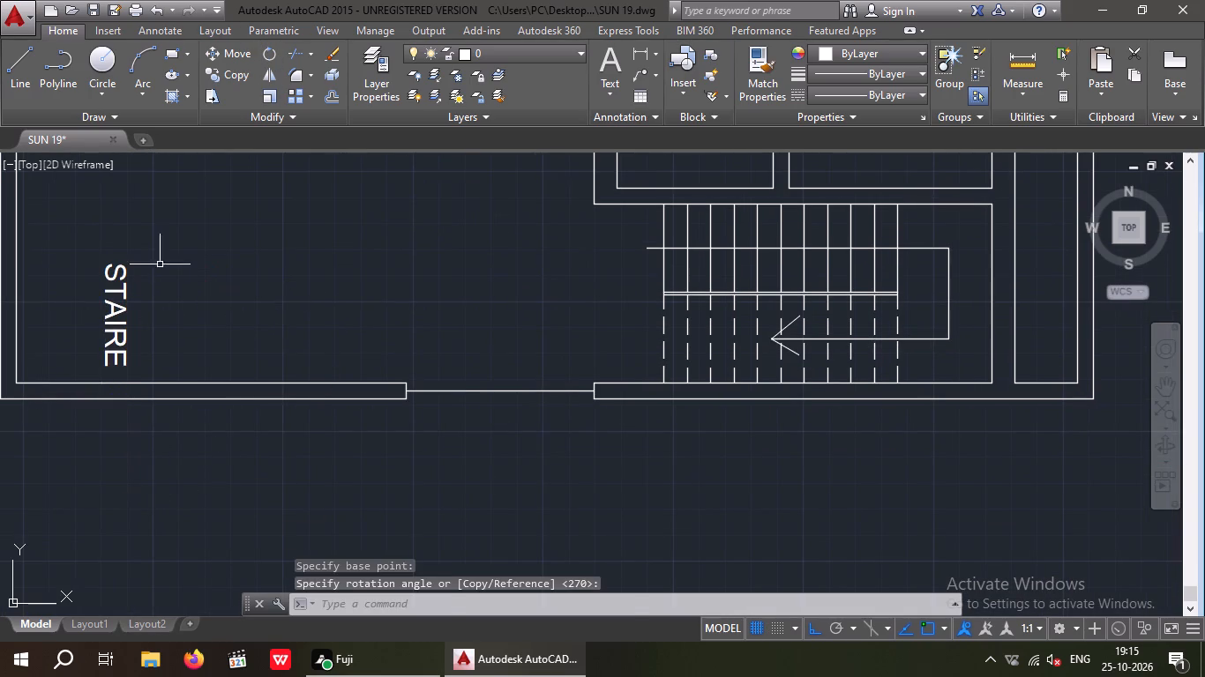
Move the vertical STAIRE label just west of the staircase's first treads.
{"action": "left_click_drag", "start_coordinate": [160, 247], "coordinate": [89, 327]}
{"action": "left_click", "coordinate": [87, 328]}
{"action": "left_click", "coordinate": [811, 634]}
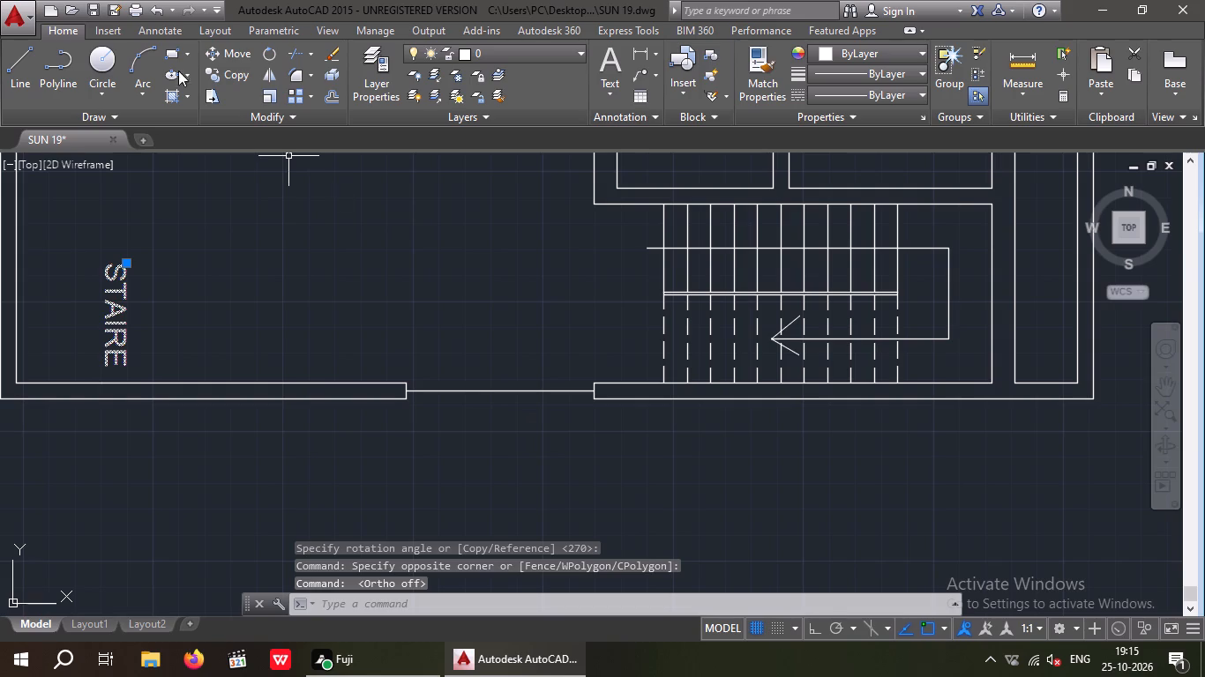
{"action": "left_click", "coordinate": [241, 56]}
{"action": "left_click_drag", "start_coordinate": [109, 261], "coordinate": [116, 260]}
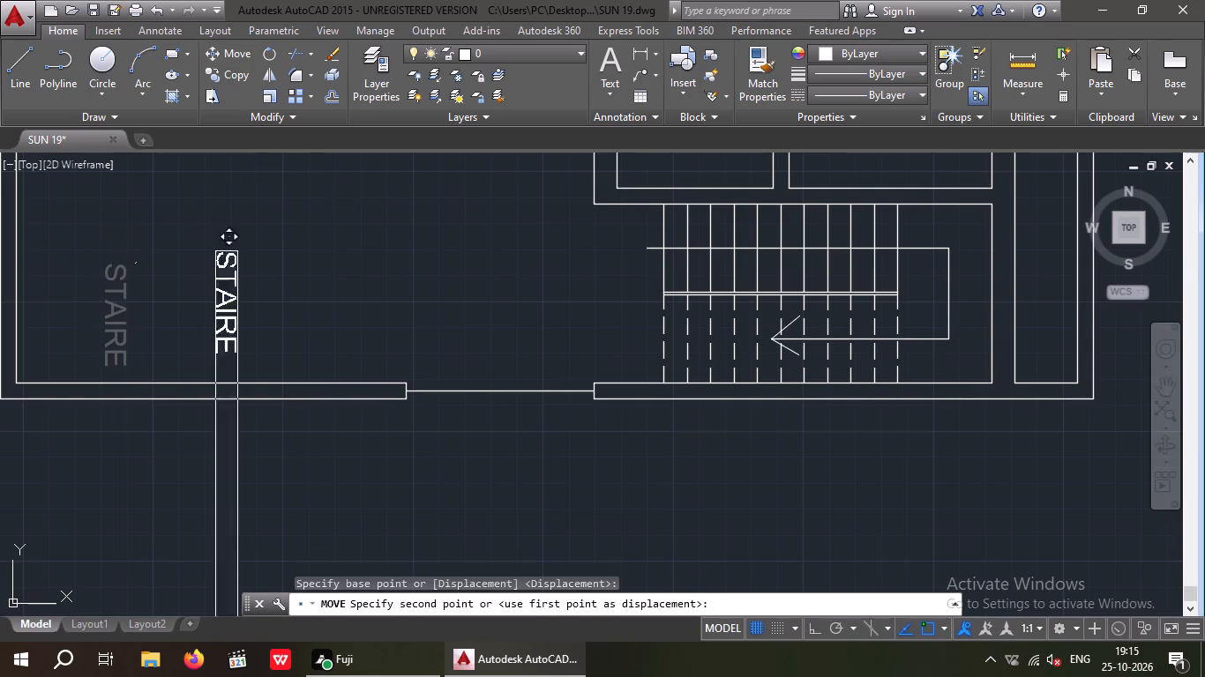
{"action": "scroll", "coordinate": [648, 270], "scroll_direction": "up", "scroll_amount": 1}
{"action": "left_click", "coordinate": [602, 264]}
{"action": "scroll", "coordinate": [552, 245], "scroll_direction": "down", "scroll_amount": 2}
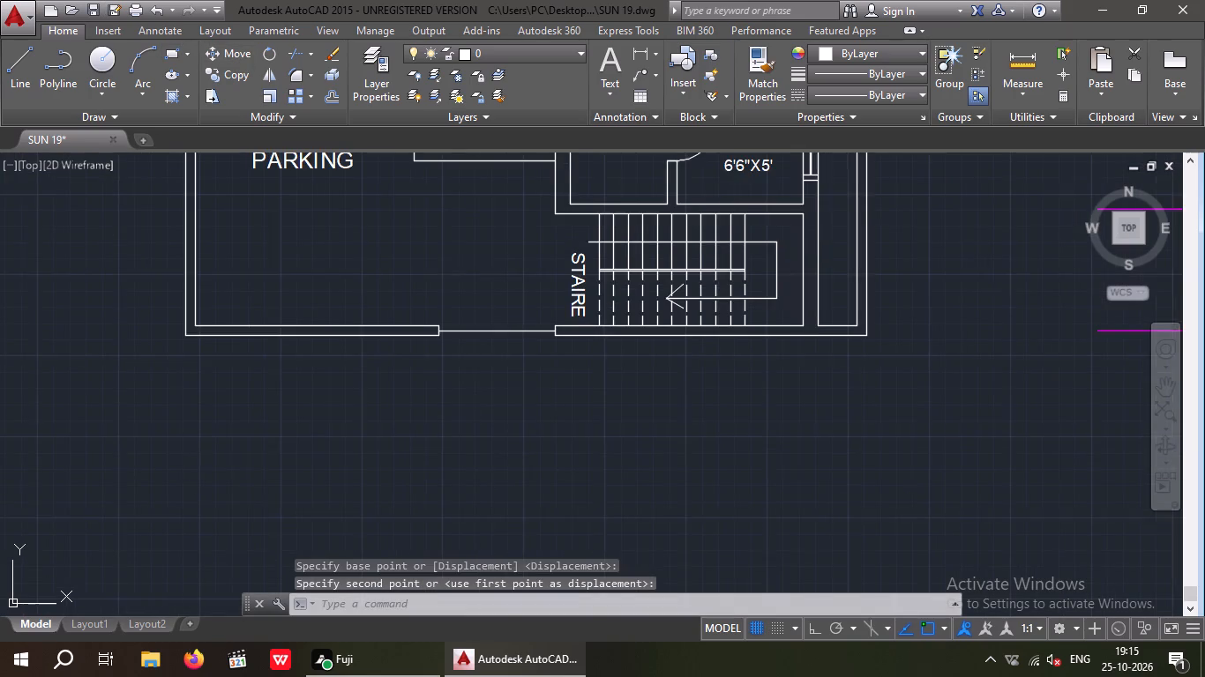
Add an 8" high multiline text label reading GATE just north of the opening in the south boundary wall.
{"action": "middle_click_drag", "start_coordinate": [465, 294], "coordinate": [455, 362]}
{"action": "scroll", "coordinate": [454, 312], "scroll_direction": "down", "scroll_amount": 1}
{"action": "middle_click_drag", "start_coordinate": [457, 345], "coordinate": [454, 398]}
{"action": "scroll", "coordinate": [497, 367], "scroll_direction": "up", "scroll_amount": 2}
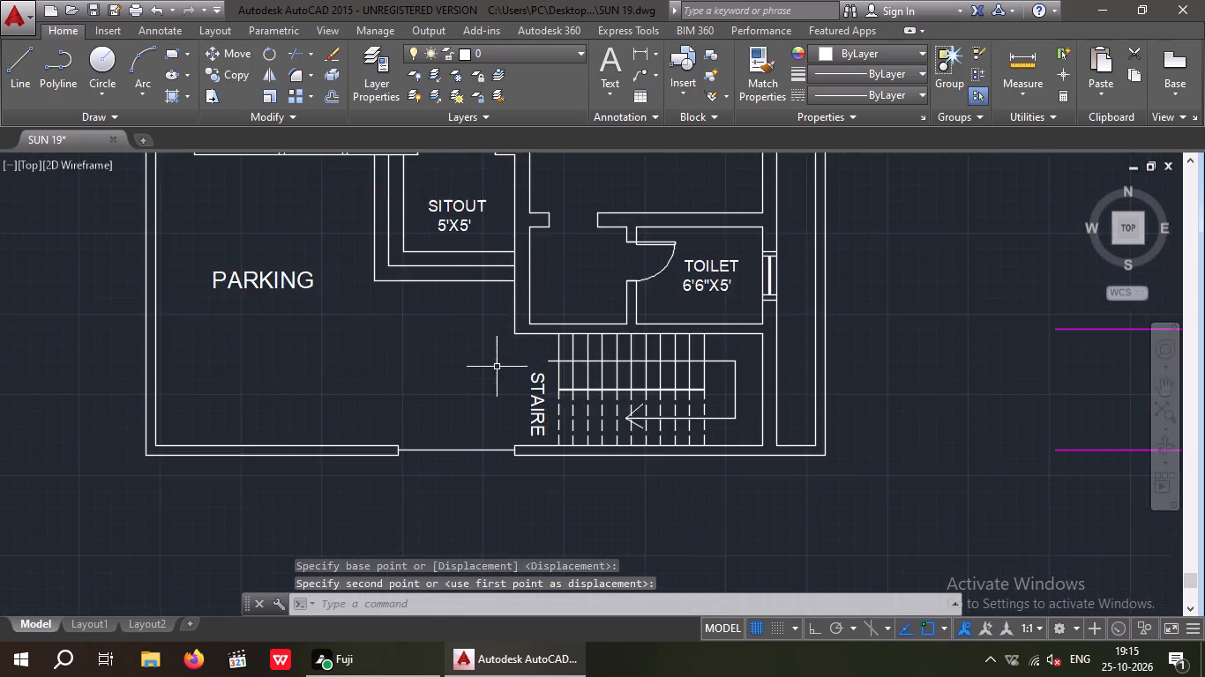
{"action": "left_click", "coordinate": [609, 66]}
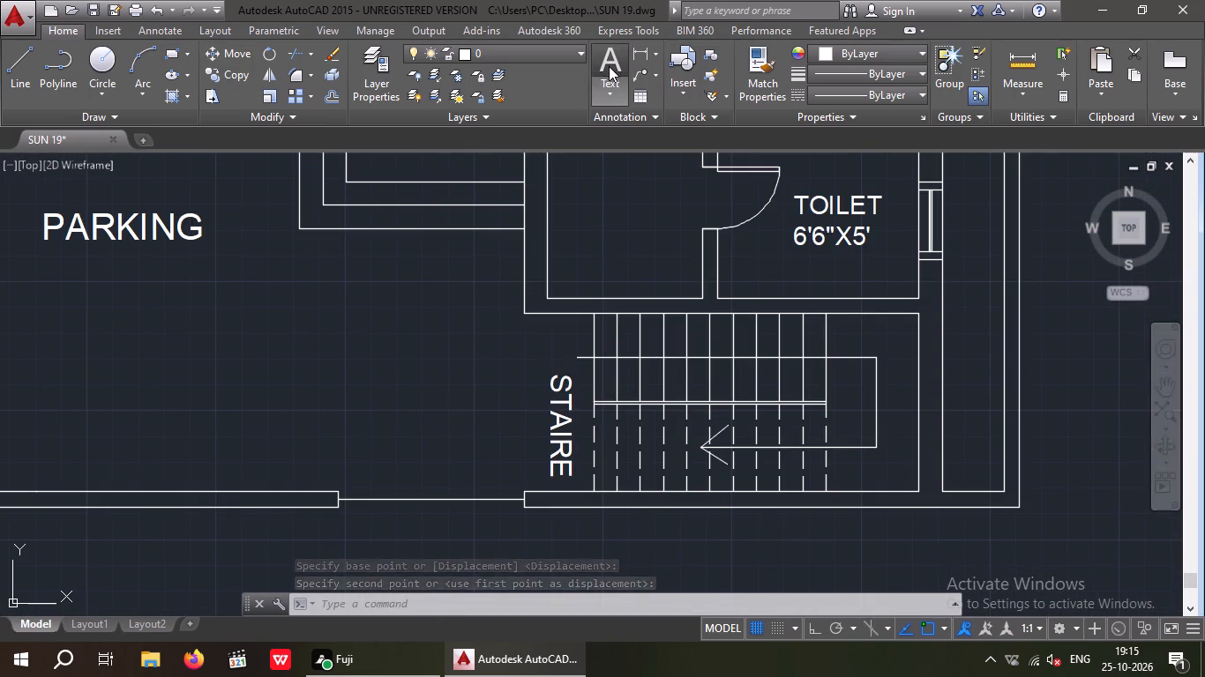
{"action": "left_click_drag", "start_coordinate": [339, 460], "coordinate": [379, 490]}
{"action": "middle_click_drag", "start_coordinate": [631, 438], "coordinate": [326, 371]}
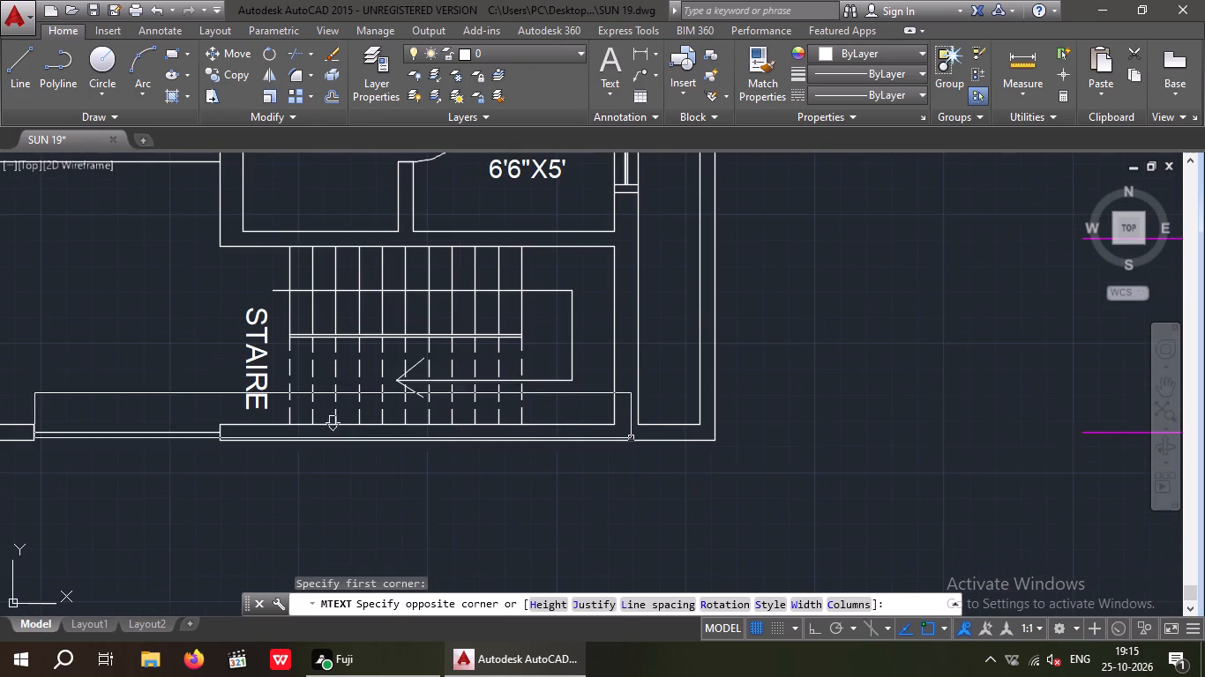
{"action": "left_click", "coordinate": [978, 431]}
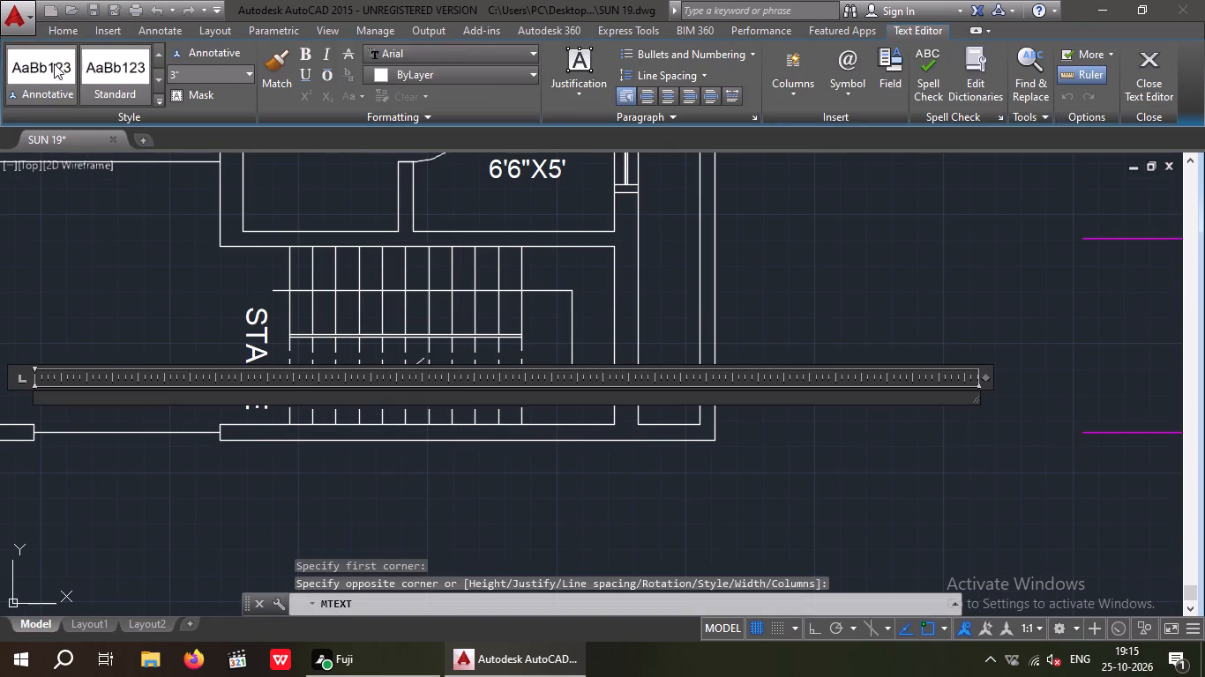
{"action": "left_click", "coordinate": [194, 75]}
{"action": "key", "text": "8"}
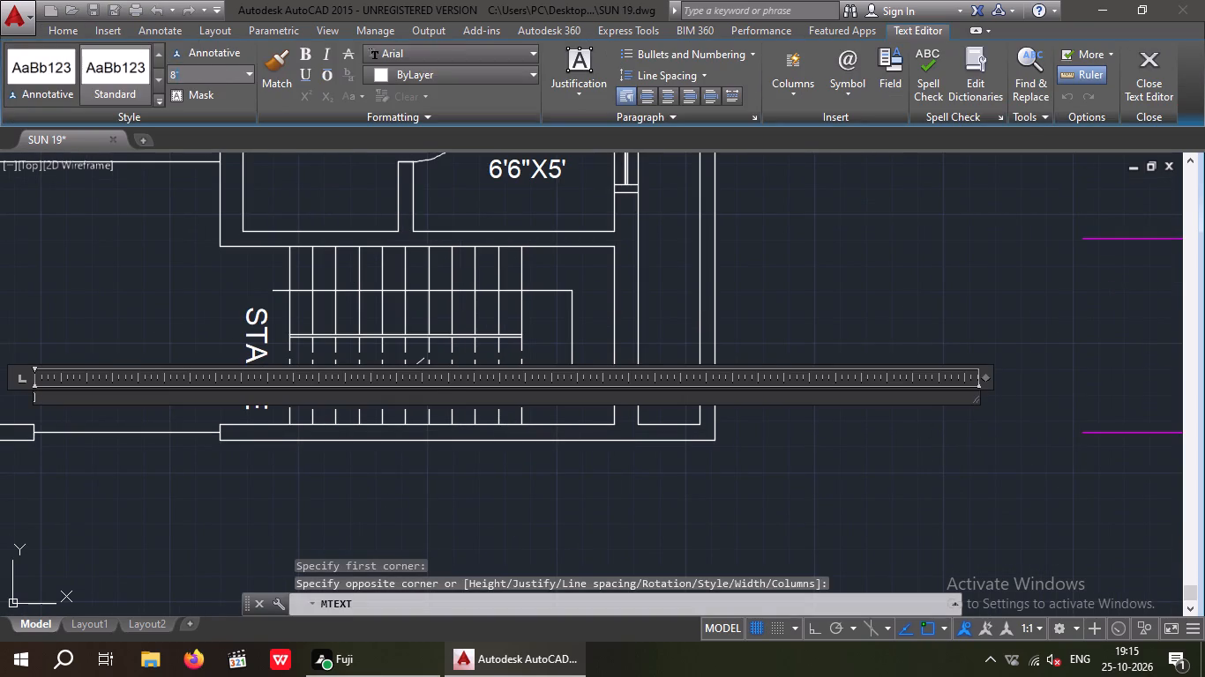
{"action": "key", "text": "shift+quotedbl"}
{"action": "key", "text": "Return"}
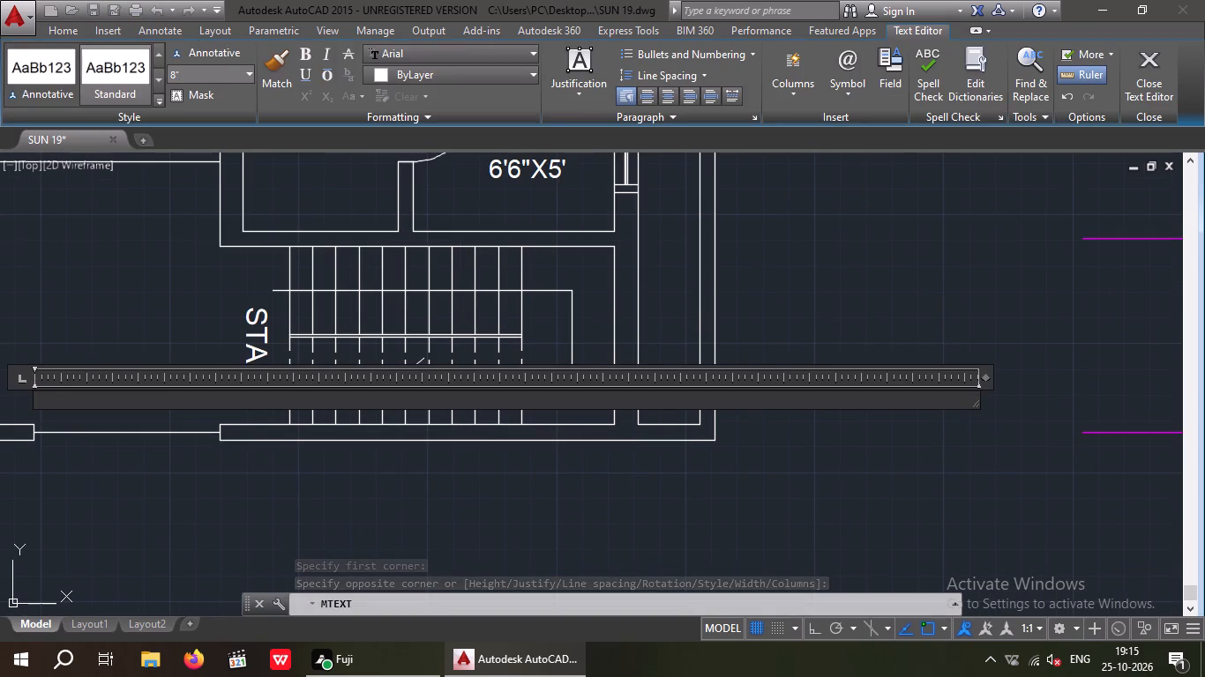
{"action": "type", "text": "GATE"}
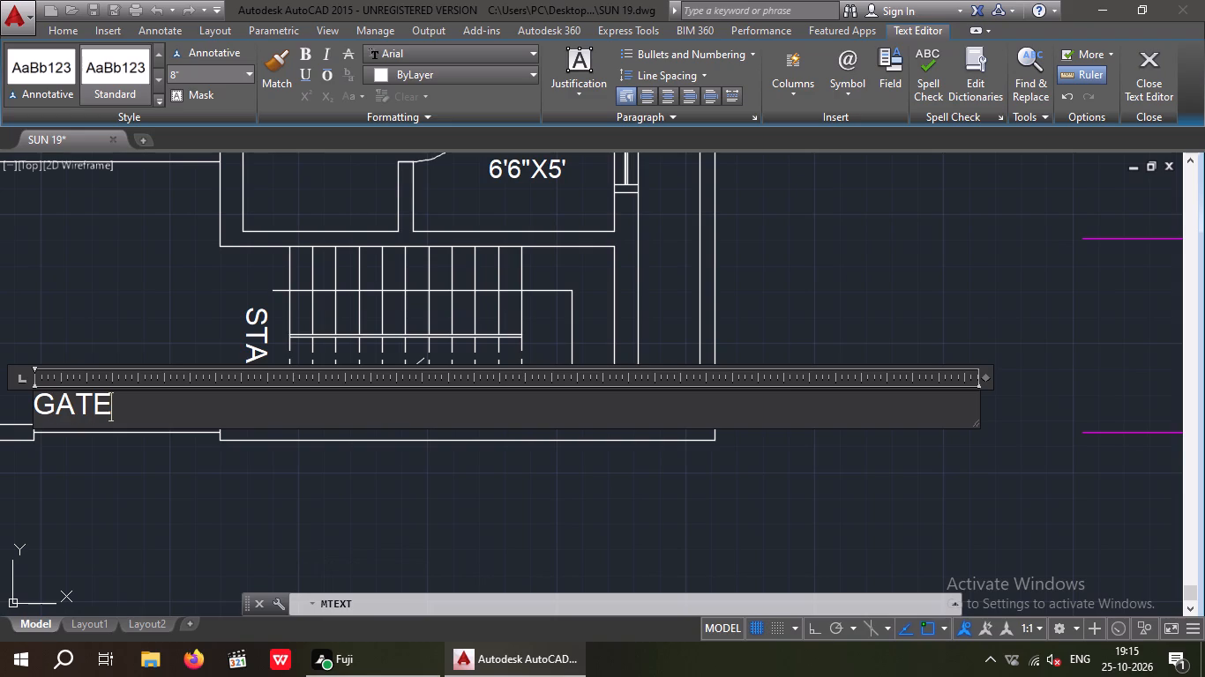
{"action": "left_click", "coordinate": [168, 299]}
{"action": "scroll", "coordinate": [86, 411], "scroll_direction": "up", "scroll_amount": 1}
{"action": "middle_click_drag", "start_coordinate": [91, 409], "coordinate": [119, 387]}
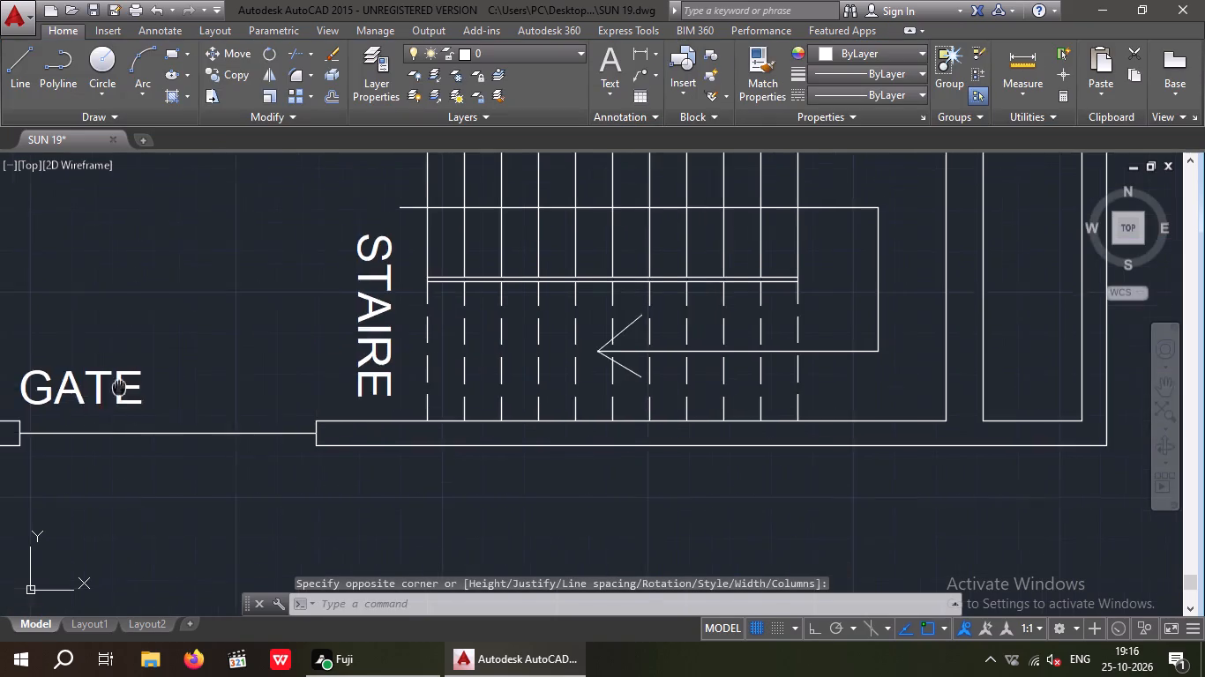
Move the GATE label so it sits centred just north of the opening in the south boundary wall.
{"action": "middle_click_drag", "start_coordinate": [119, 387], "coordinate": [181, 346]}
{"action": "left_click_drag", "start_coordinate": [172, 360], "coordinate": [139, 338]}
{"action": "left_click", "coordinate": [123, 309]}
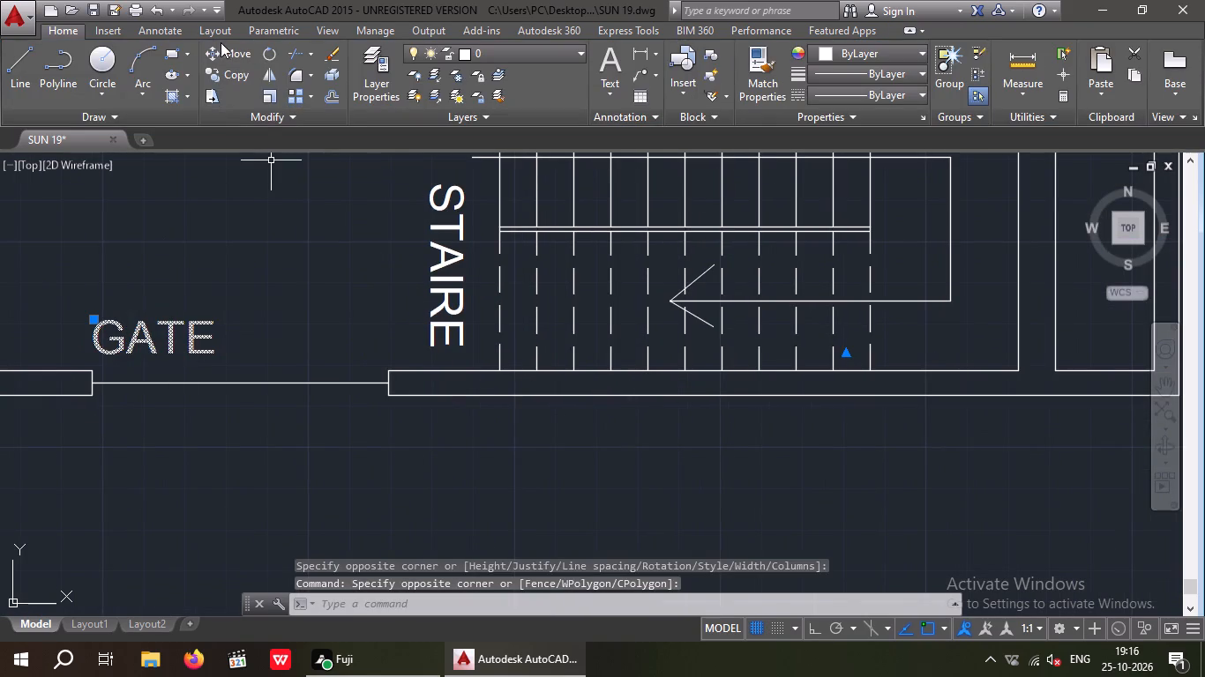
{"action": "left_click", "coordinate": [226, 52]}
{"action": "left_click_drag", "start_coordinate": [123, 354], "coordinate": [126, 363]}
{"action": "scroll", "coordinate": [171, 361], "scroll_direction": "up", "scroll_amount": 1}
{"action": "left_click", "coordinate": [165, 376]}
Look over the whole furnished plan to check which rooms and elements are labelled.
{"action": "scroll", "coordinate": [189, 320], "scroll_direction": "down", "scroll_amount": 3}
{"action": "middle_click_drag", "start_coordinate": [204, 349], "coordinate": [234, 442]}
{"action": "scroll", "coordinate": [235, 354], "scroll_direction": "down", "scroll_amount": 1}
{"action": "middle_click_drag", "start_coordinate": [243, 383], "coordinate": [261, 465]}
{"action": "middle_click_drag", "start_coordinate": [213, 455], "coordinate": [234, 526]}
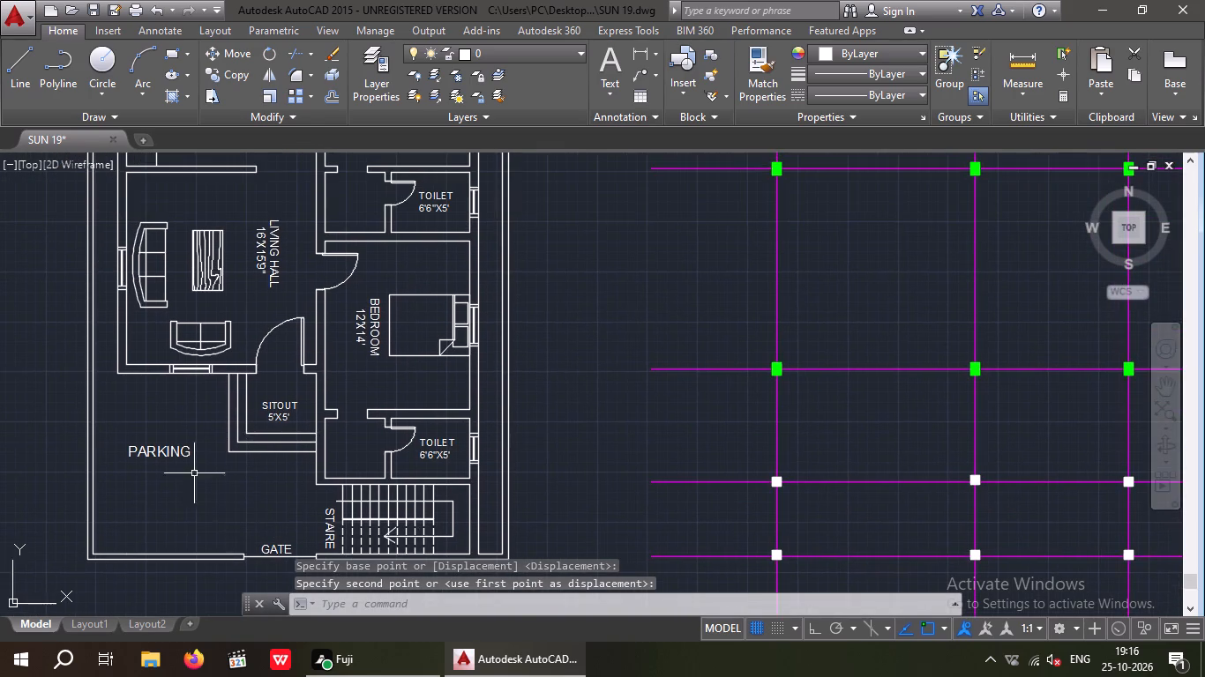
{"action": "middle_click_drag", "start_coordinate": [245, 414], "coordinate": [266, 516]}
{"action": "middle_click", "coordinate": [258, 360]}
{"action": "scroll", "coordinate": [273, 333], "scroll_direction": "down", "scroll_amount": 2}
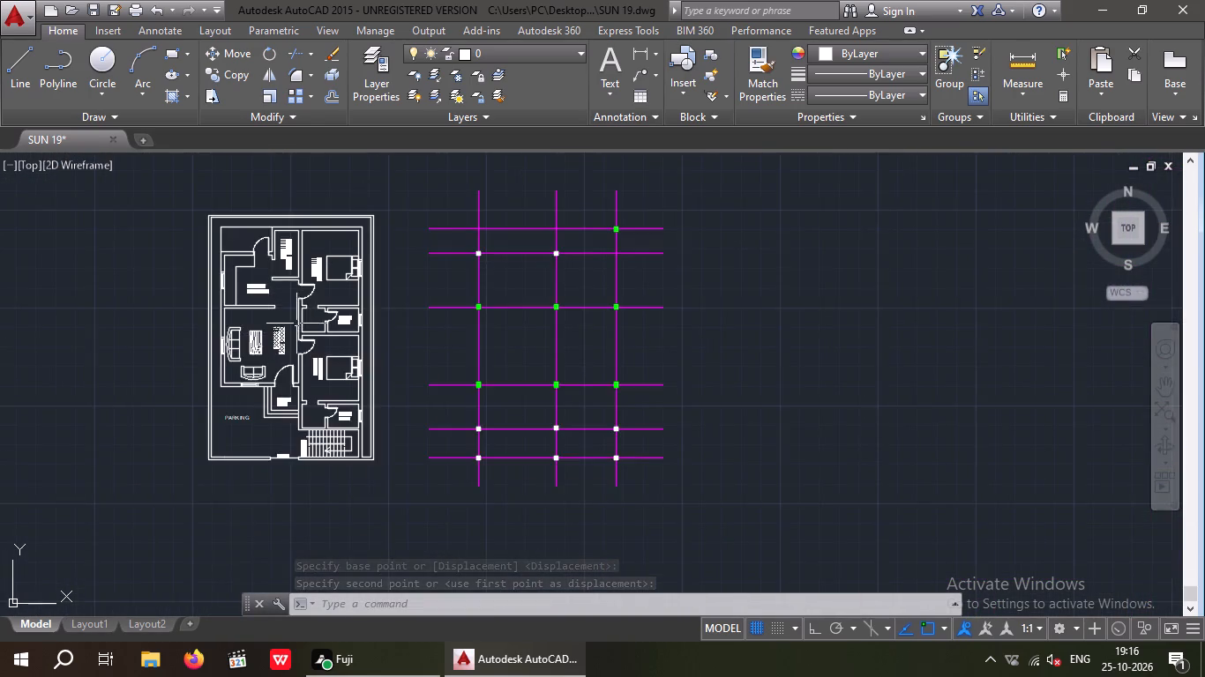
{"action": "scroll", "coordinate": [296, 319], "scroll_direction": "up", "scroll_amount": 2}
{"action": "middle_click_drag", "start_coordinate": [300, 386], "coordinate": [296, 430]}
{"action": "scroll", "coordinate": [288, 366], "scroll_direction": "down", "scroll_amount": 1}
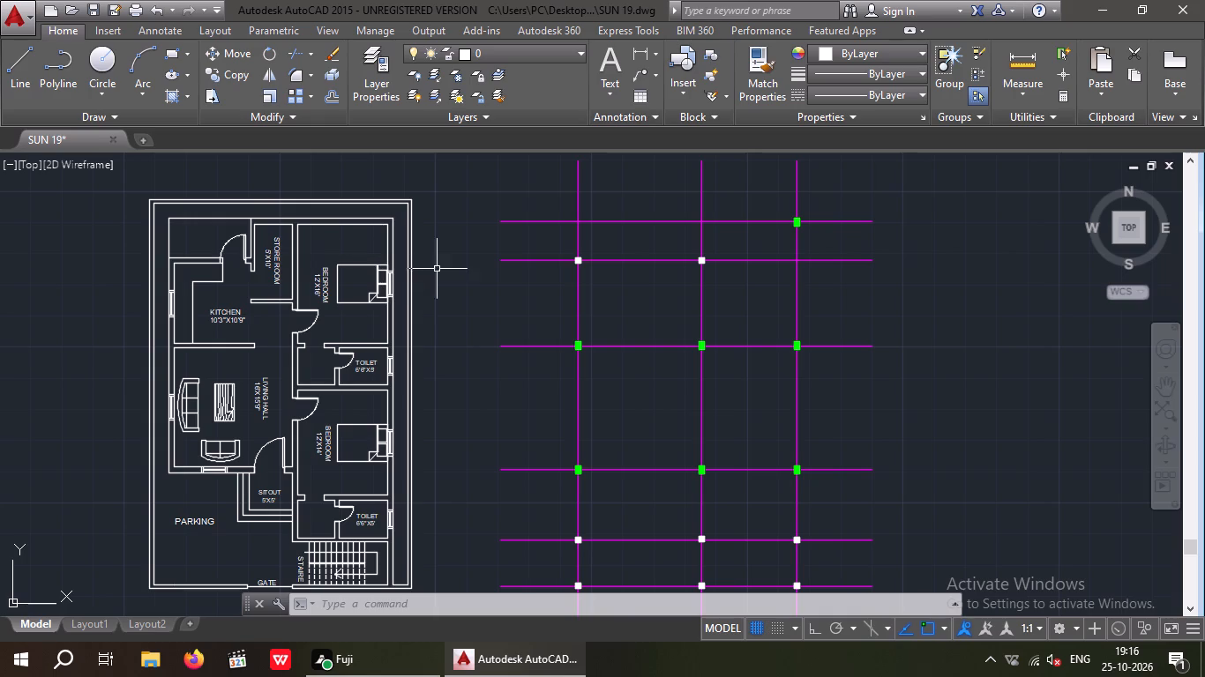
{"action": "key", "text": "Escape"}
{"action": "key", "text": "Escape"}
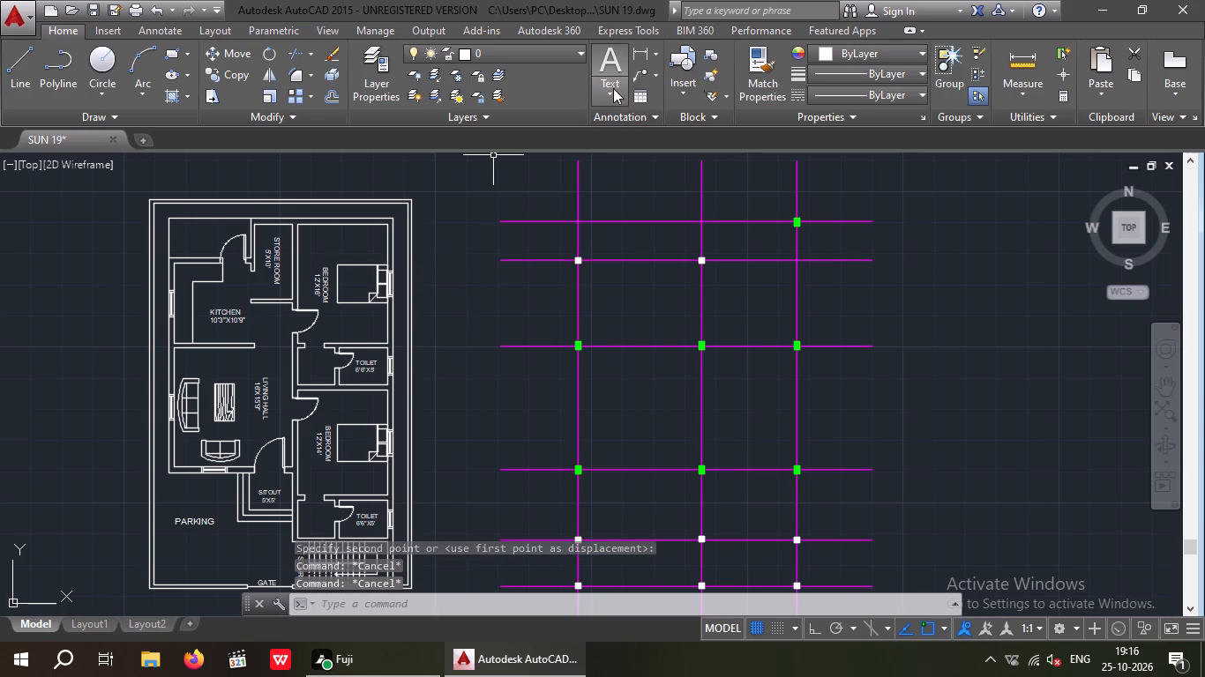
Add a 9" high multiline text label reading W in the empty space west of the furnished plan.
{"action": "left_click", "coordinate": [610, 75]}
{"action": "middle_click_drag", "start_coordinate": [460, 377], "coordinate": [746, 302]}
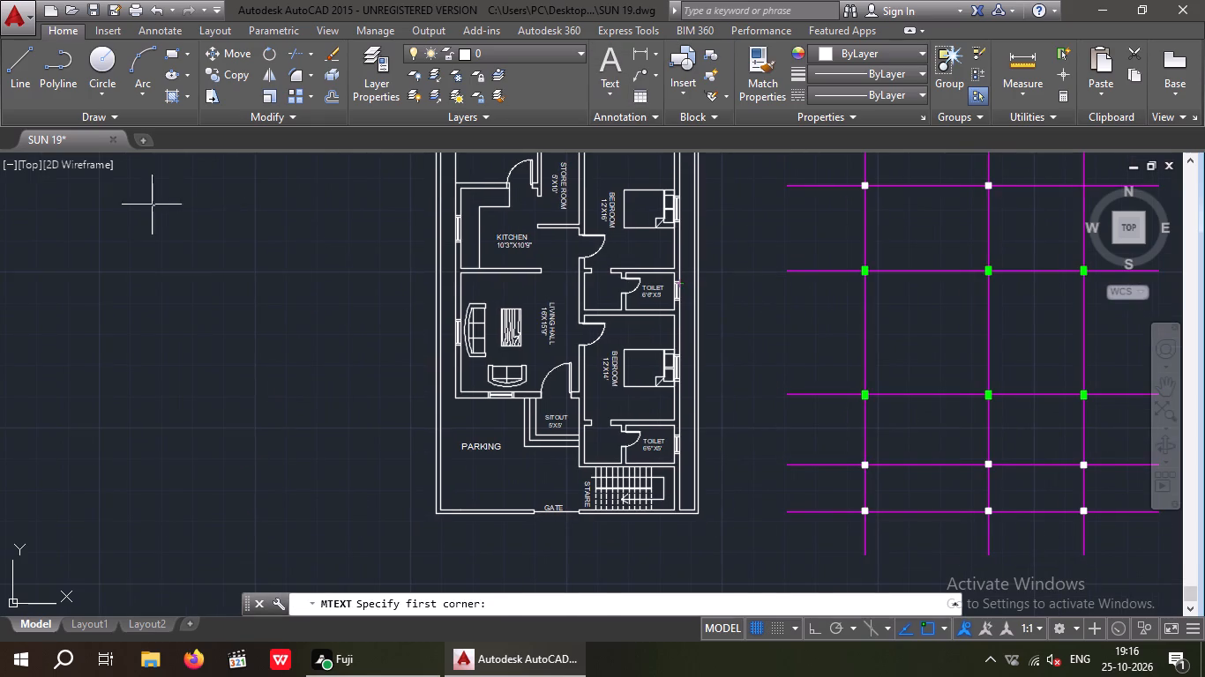
{"action": "left_click_drag", "start_coordinate": [146, 212], "coordinate": [227, 260]}
{"action": "left_click", "coordinate": [278, 272]}
{"action": "left_click", "coordinate": [209, 77]}
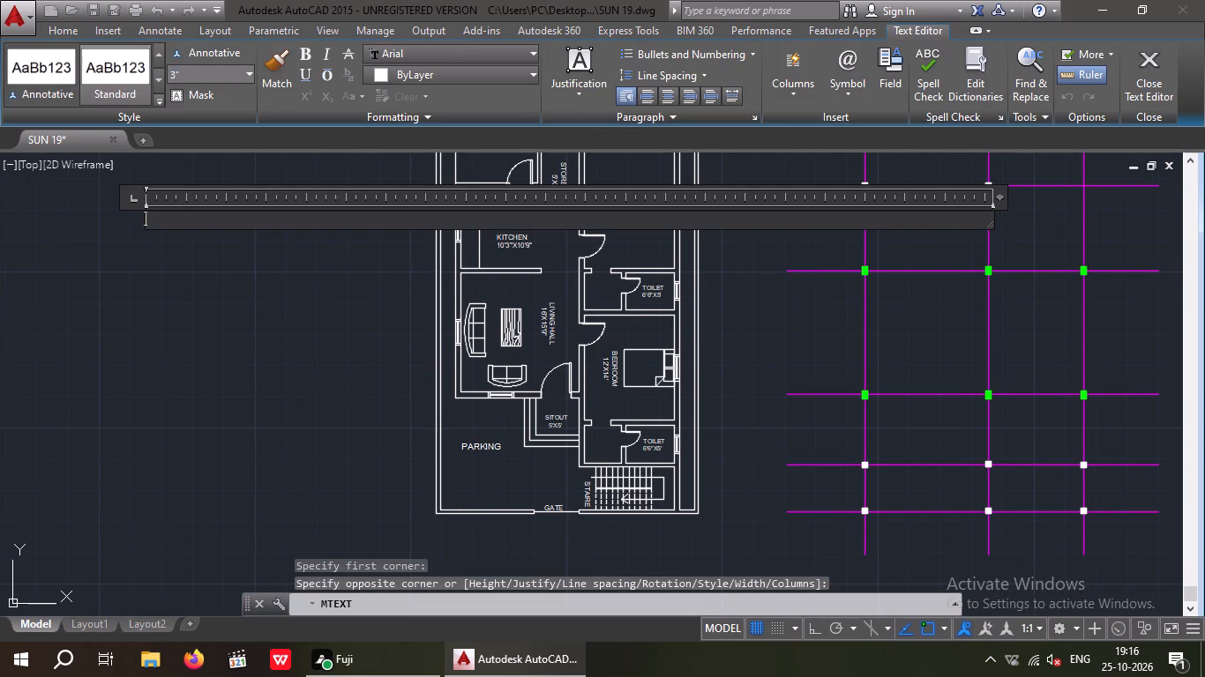
{"action": "key", "text": "9"}
{"action": "key", "text": "shift+quotedbl"}
{"action": "key", "text": "Return"}
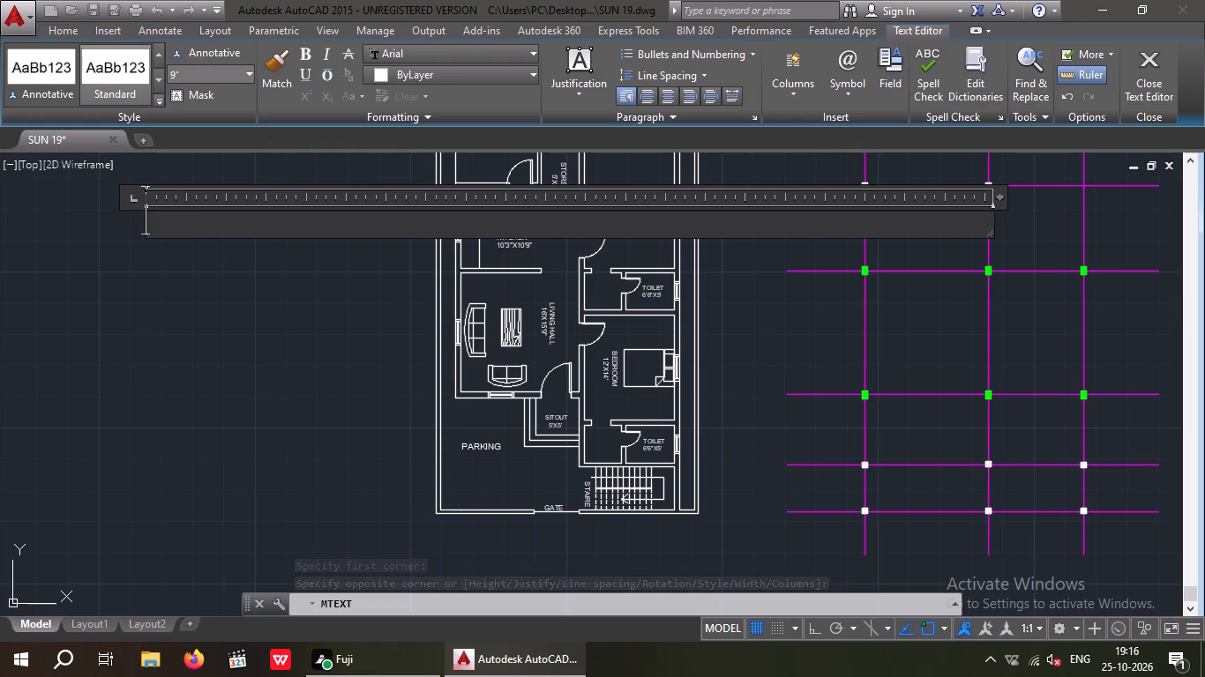
{"action": "key", "text": "w"}
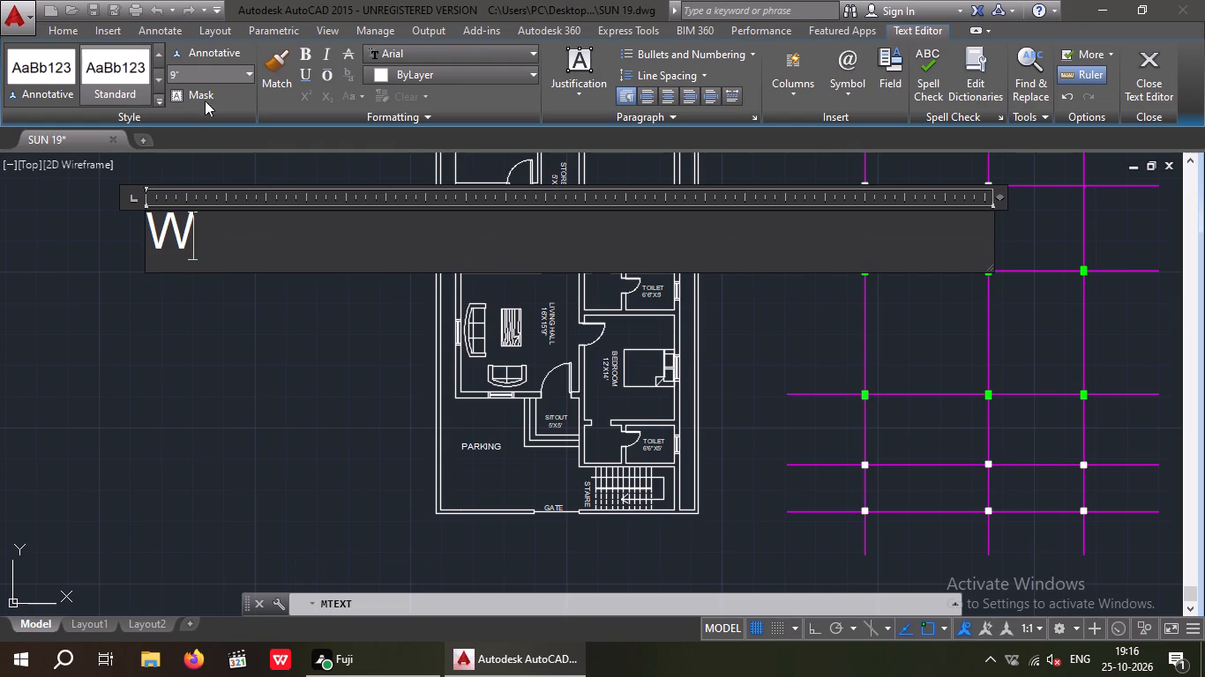
{"action": "left_click", "coordinate": [210, 370]}
Copy the W label to just outside the living hall's west window and its south window.
{"action": "left_click_drag", "start_coordinate": [174, 182], "coordinate": [122, 254]}
{"action": "left_click", "coordinate": [116, 262]}
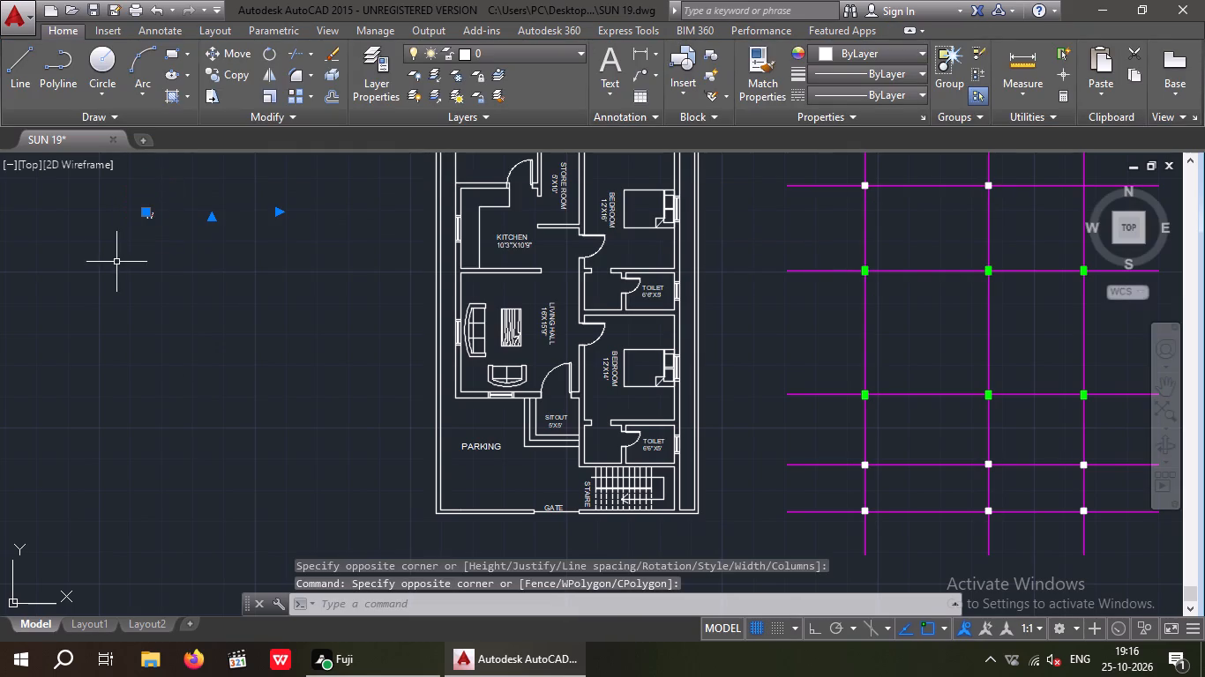
{"action": "left_click", "coordinate": [228, 81]}
{"action": "left_click", "coordinate": [146, 223]}
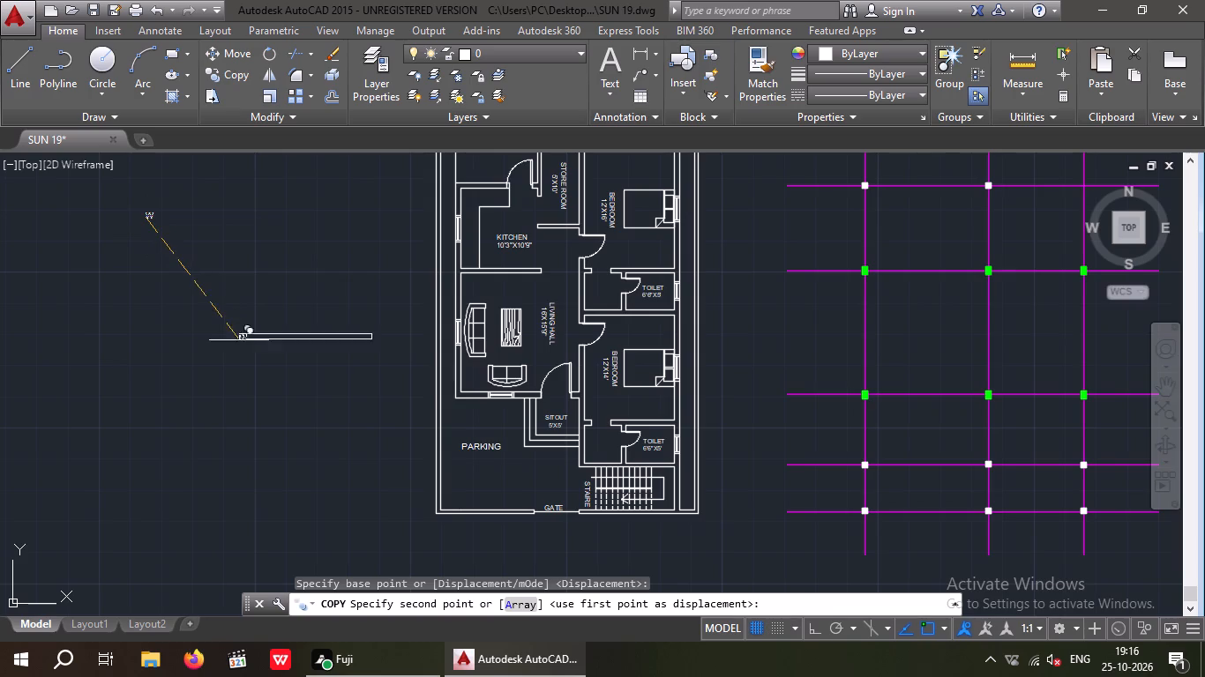
{"action": "scroll", "coordinate": [433, 352], "scroll_direction": "up", "scroll_amount": 4}
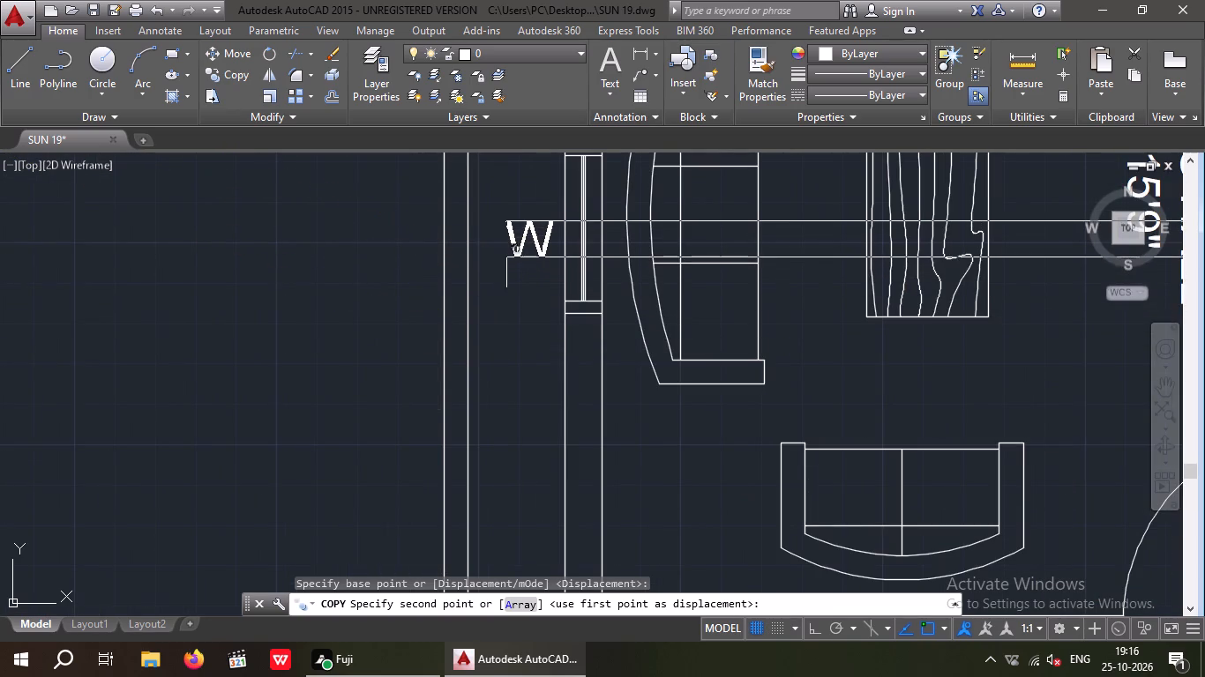
{"action": "left_click", "coordinate": [511, 257]}
{"action": "scroll", "coordinate": [503, 254], "scroll_direction": "down", "scroll_amount": 3}
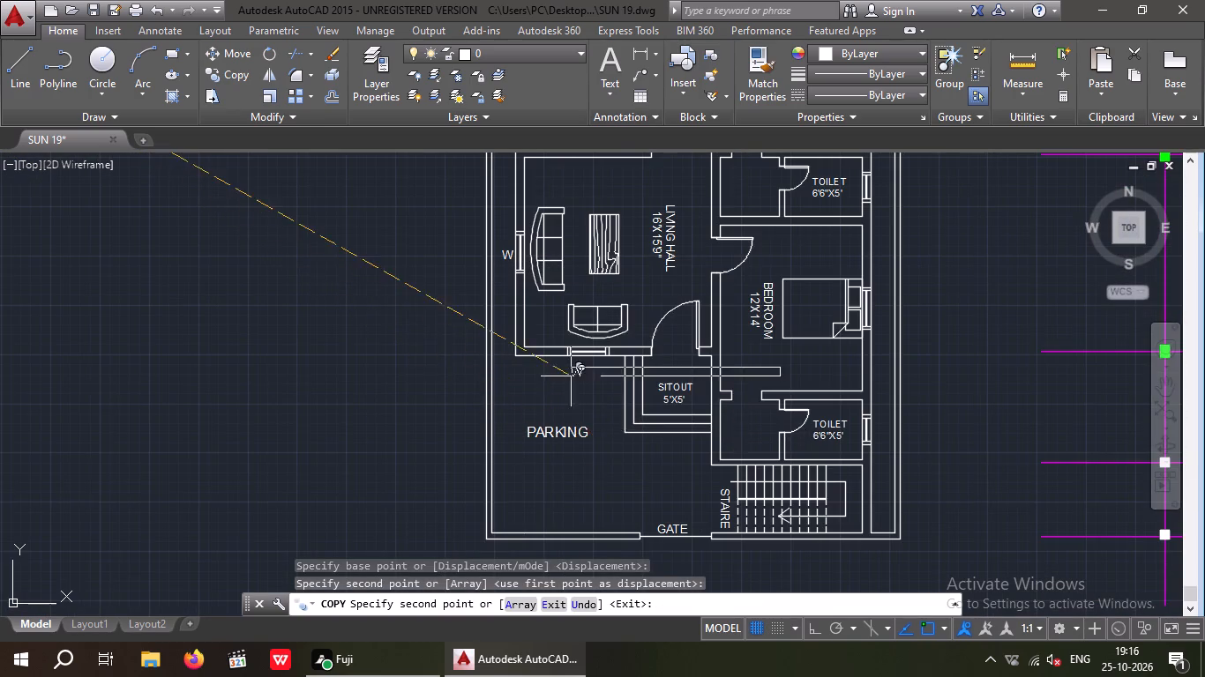
{"action": "scroll", "coordinate": [576, 379], "scroll_direction": "up", "scroll_amount": 3}
{"action": "left_click", "coordinate": [598, 333]}
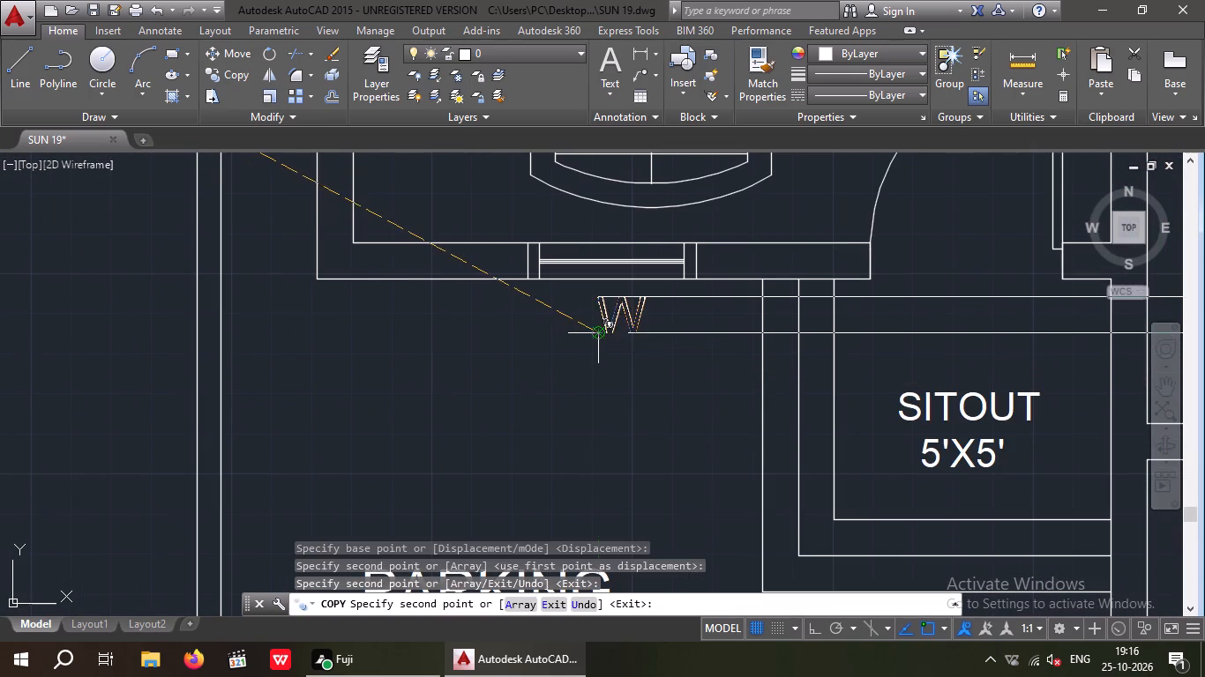
Place further copies of the W label just east of the 12'X14' and 12'X16' bedroom windows.
{"action": "scroll", "coordinate": [548, 331], "scroll_direction": "down", "scroll_amount": 3}
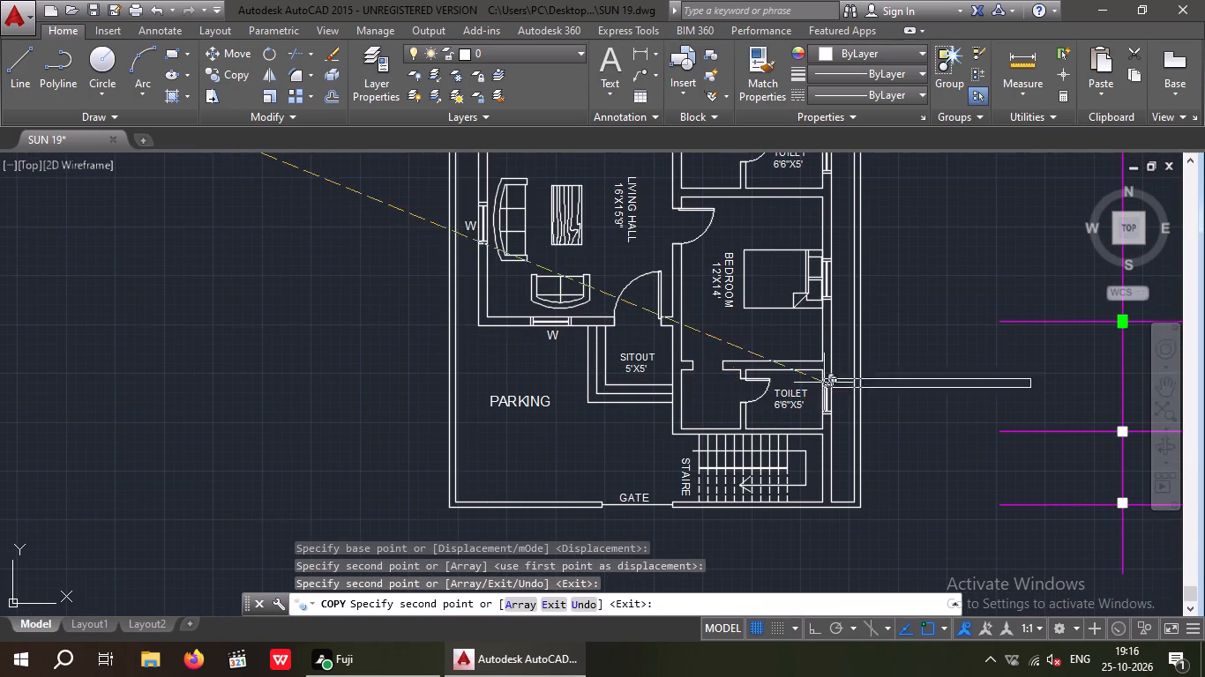
{"action": "scroll", "coordinate": [850, 270], "scroll_direction": "up", "scroll_amount": 4}
{"action": "left_click", "coordinate": [727, 355]}
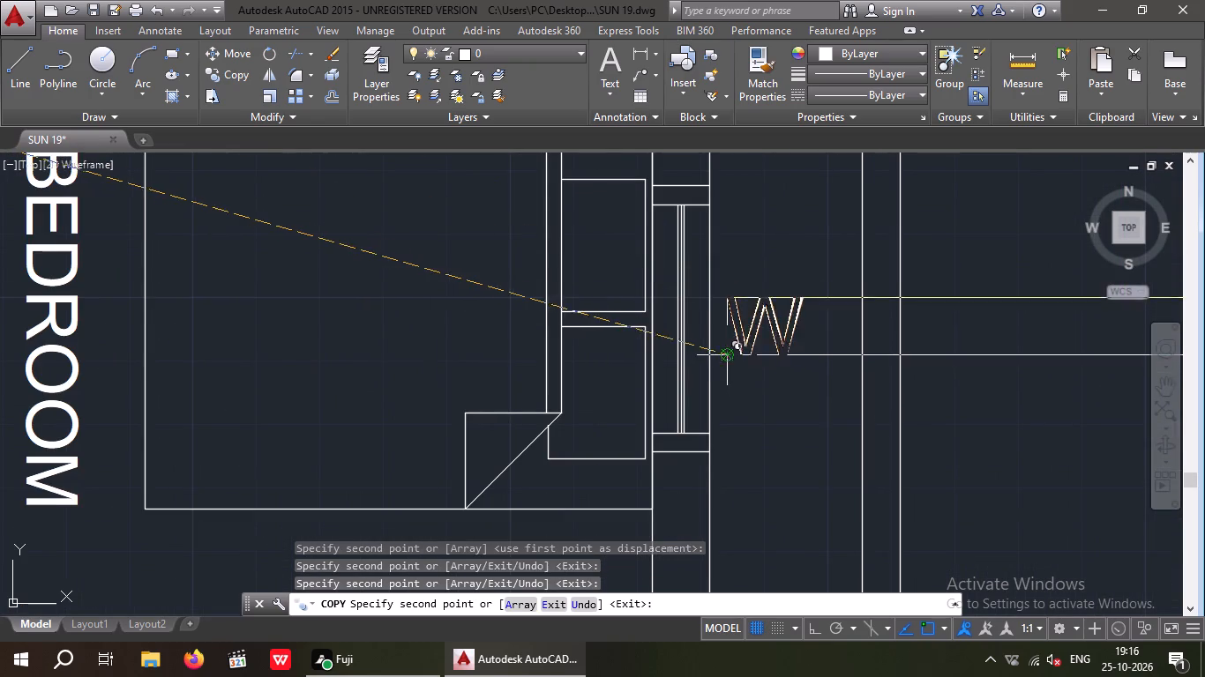
{"action": "scroll", "coordinate": [730, 342], "scroll_direction": "down", "scroll_amount": 3}
{"action": "middle_click_drag", "start_coordinate": [735, 286], "coordinate": [741, 524]}
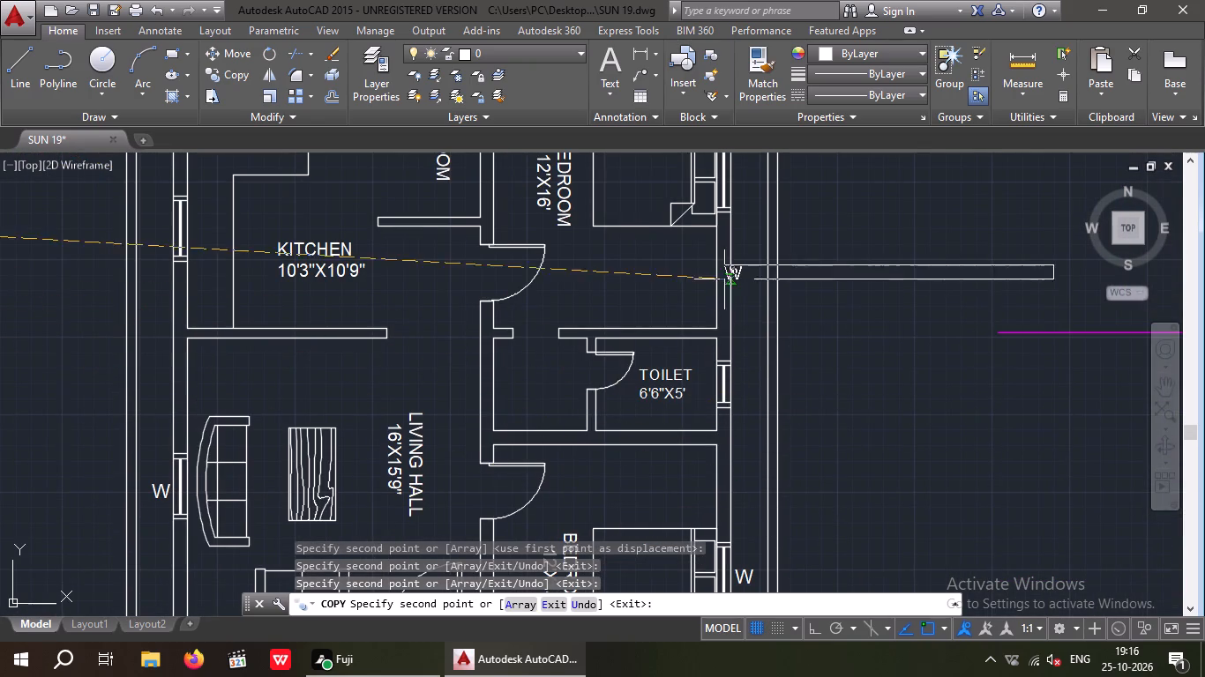
{"action": "middle_click_drag", "start_coordinate": [741, 310], "coordinate": [732, 528]}
{"action": "scroll", "coordinate": [728, 408], "scroll_direction": "up", "scroll_amount": 2}
{"action": "left_click", "coordinate": [724, 406]}
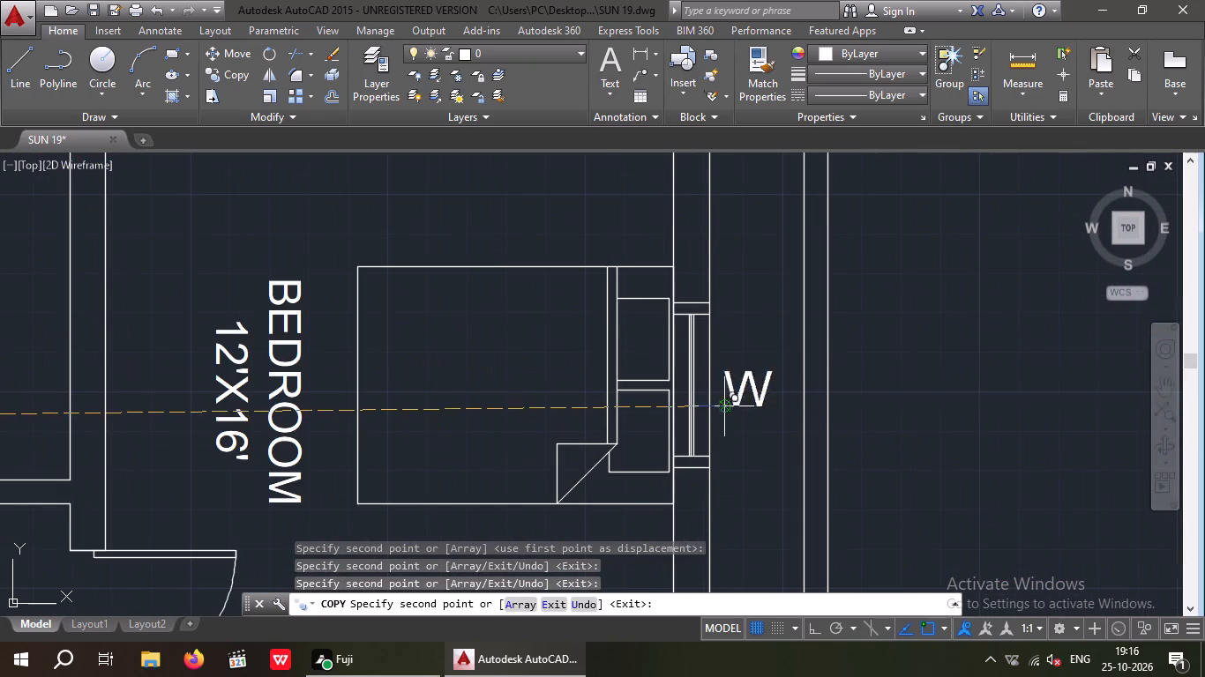
Place another copy of the W label just west of the kitchen window and finish copying.
{"action": "scroll", "coordinate": [722, 403], "scroll_direction": "down", "scroll_amount": 3}
{"action": "middle_click_drag", "start_coordinate": [353, 402], "coordinate": [373, 391]}
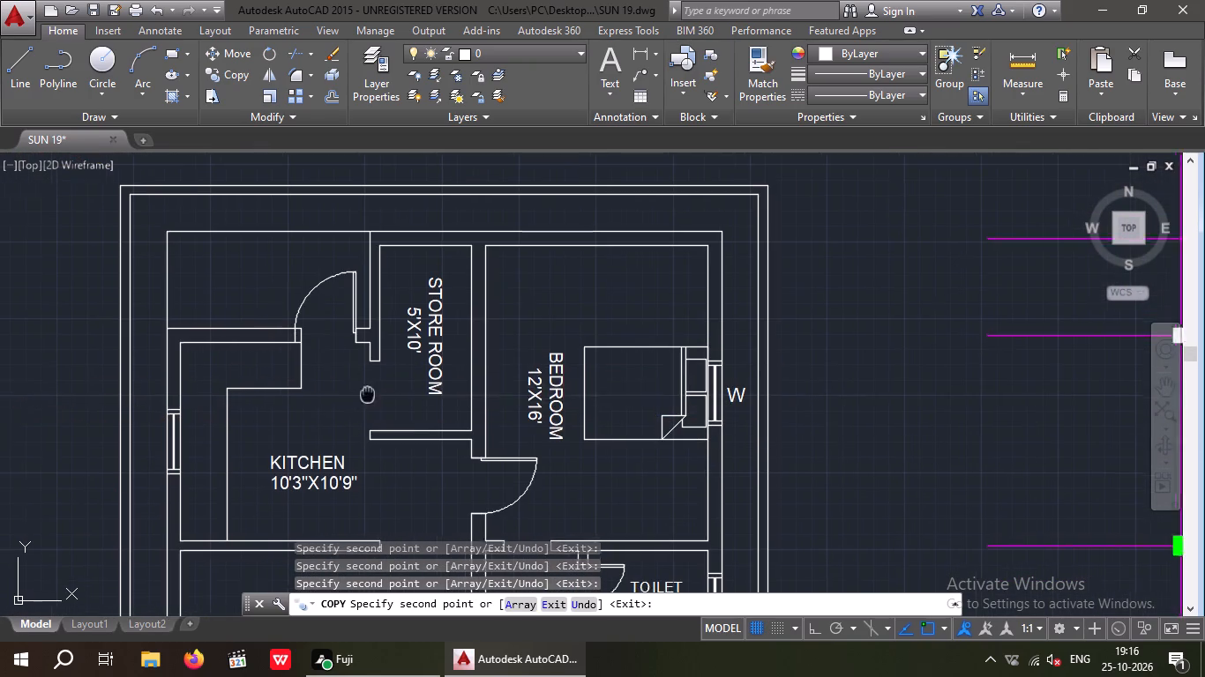
{"action": "middle_click_drag", "start_coordinate": [373, 391], "coordinate": [442, 358]}
{"action": "scroll", "coordinate": [228, 413], "scroll_direction": "up", "scroll_amount": 2}
{"action": "left_click", "coordinate": [224, 405]}
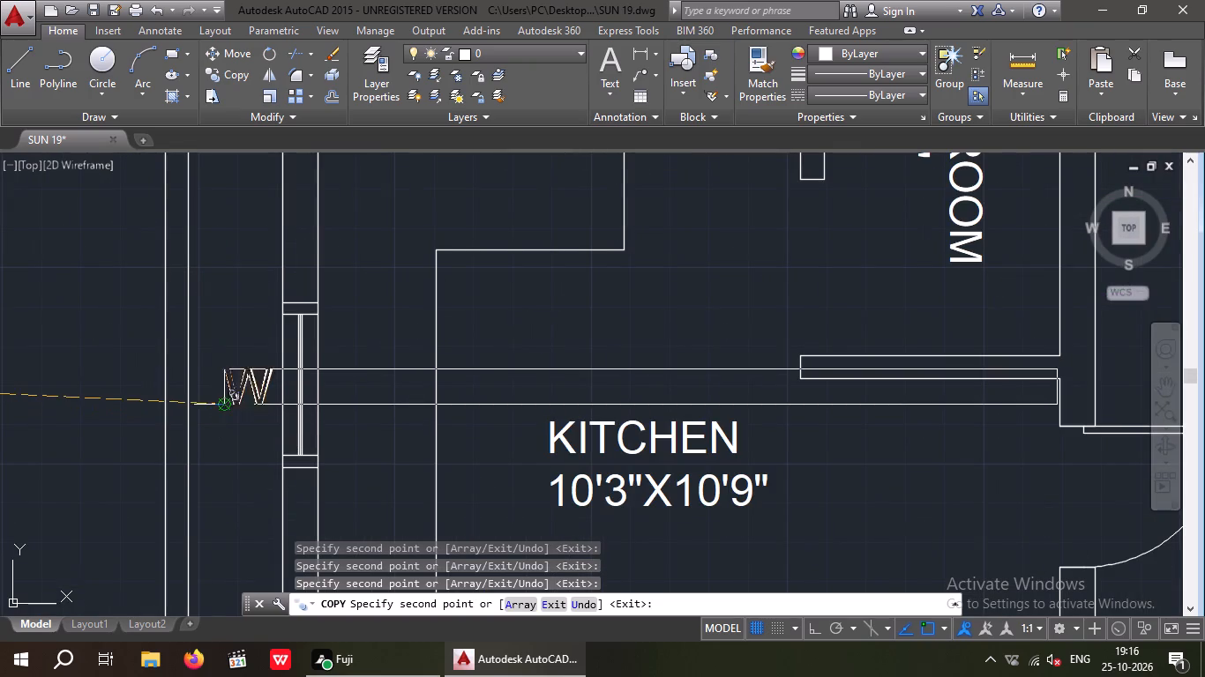
{"action": "scroll", "coordinate": [230, 337], "scroll_direction": "down", "scroll_amount": 4}
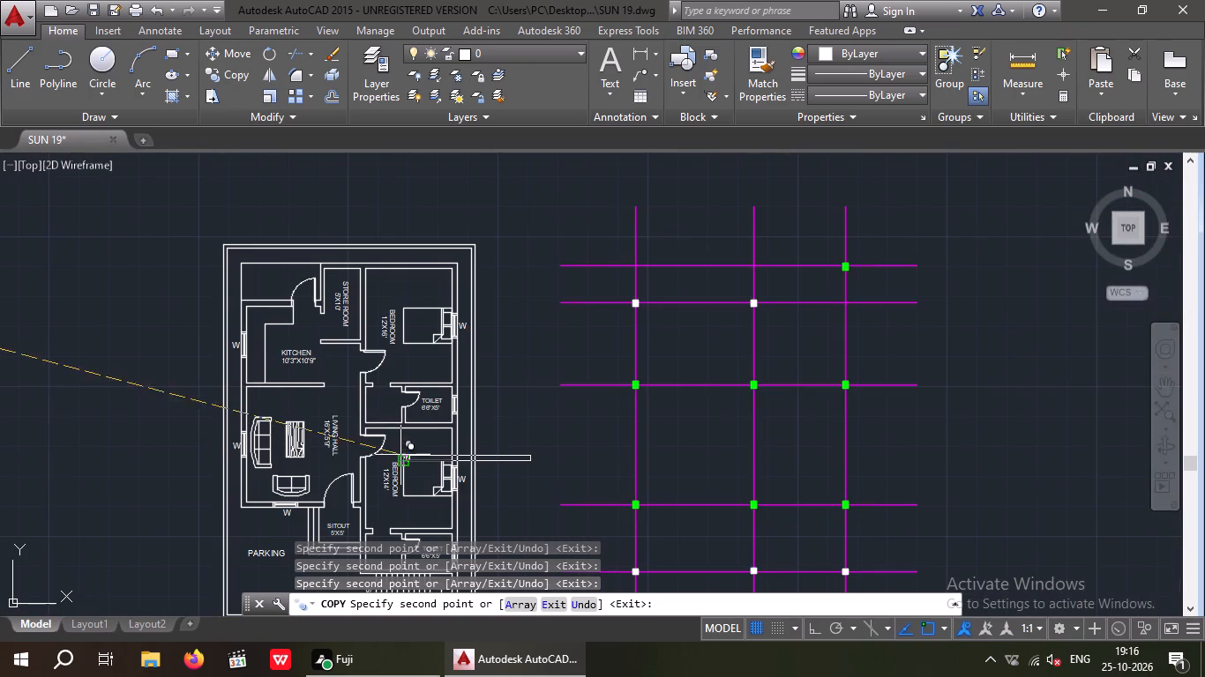
{"action": "key", "text": "Escape"}
{"action": "key", "text": "Escape"}
Add an 8" high multiline text label reading UTILITY in the open area north of the kitchen.
{"action": "middle_click_drag", "start_coordinate": [393, 437], "coordinate": [378, 387]}
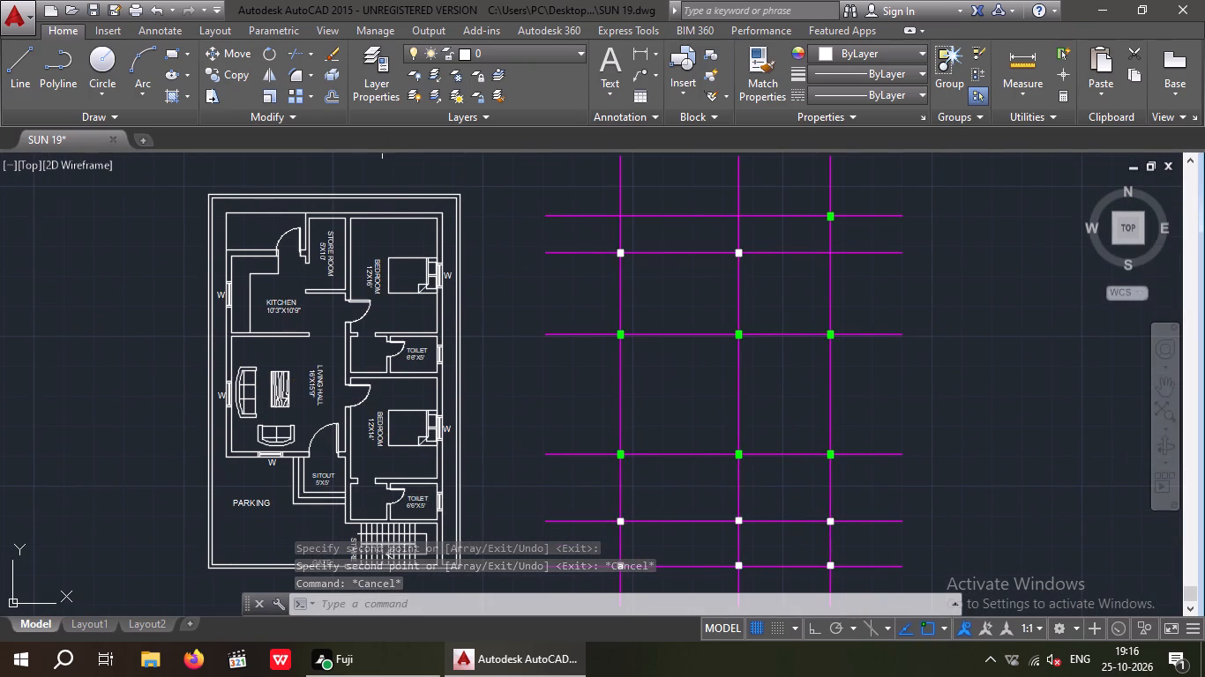
{"action": "left_click", "coordinate": [609, 64]}
{"action": "scroll", "coordinate": [236, 219], "scroll_direction": "up", "scroll_amount": 4}
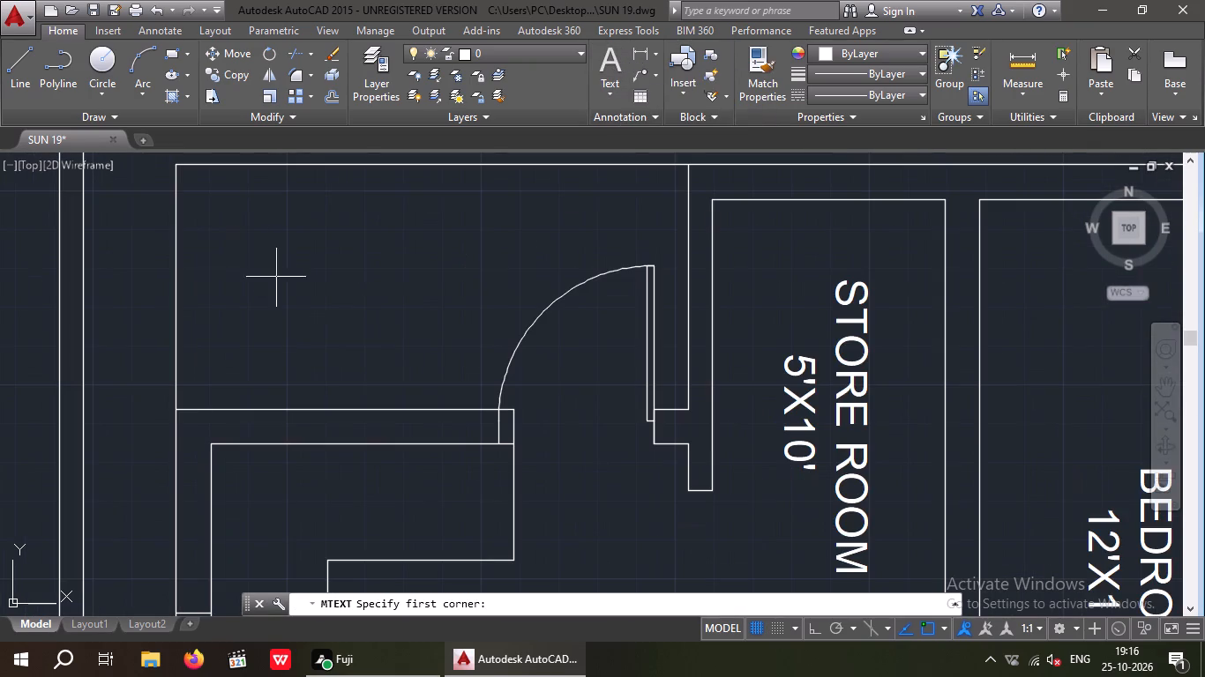
{"action": "left_click_drag", "start_coordinate": [206, 234], "coordinate": [230, 268]}
{"action": "middle_click_drag", "start_coordinate": [1026, 320], "coordinate": [955, 331]}
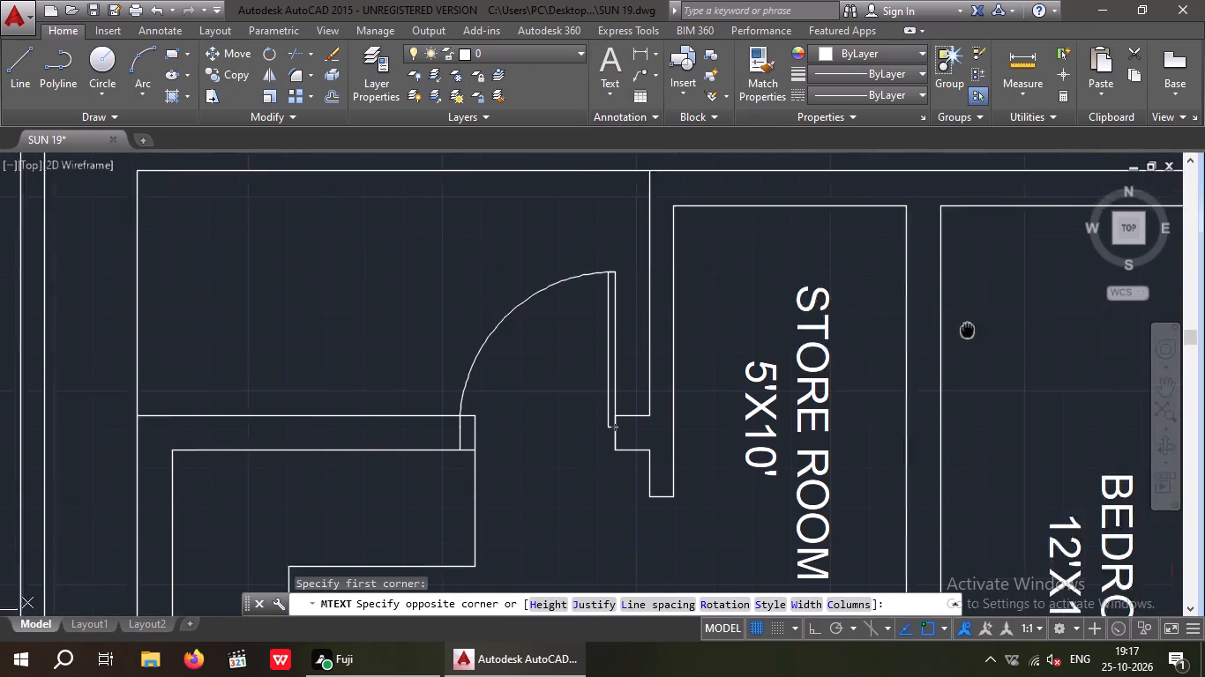
{"action": "middle_click_drag", "start_coordinate": [955, 331], "coordinate": [848, 346]}
{"action": "scroll", "coordinate": [833, 342], "scroll_direction": "down", "scroll_amount": 1}
{"action": "left_click", "coordinate": [1058, 355]}
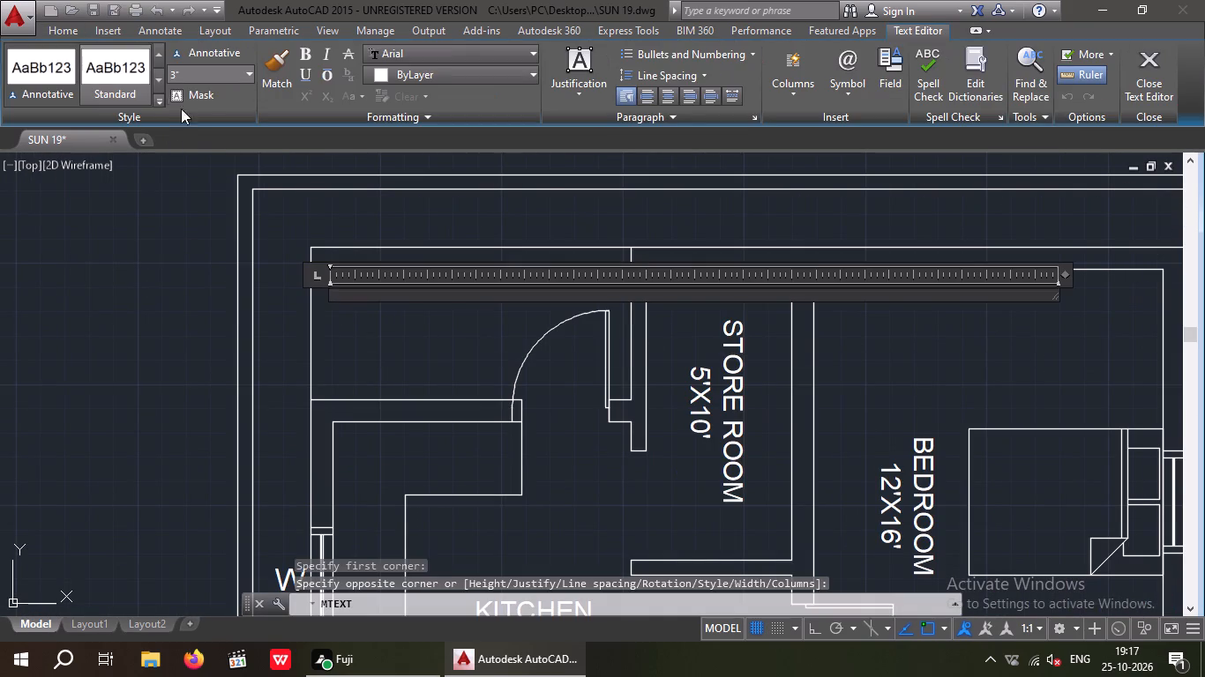
{"action": "left_click", "coordinate": [184, 74]}
{"action": "key", "text": "8"}
{"action": "key", "text": "shift+quotedbl"}
{"action": "key", "text": "Return"}
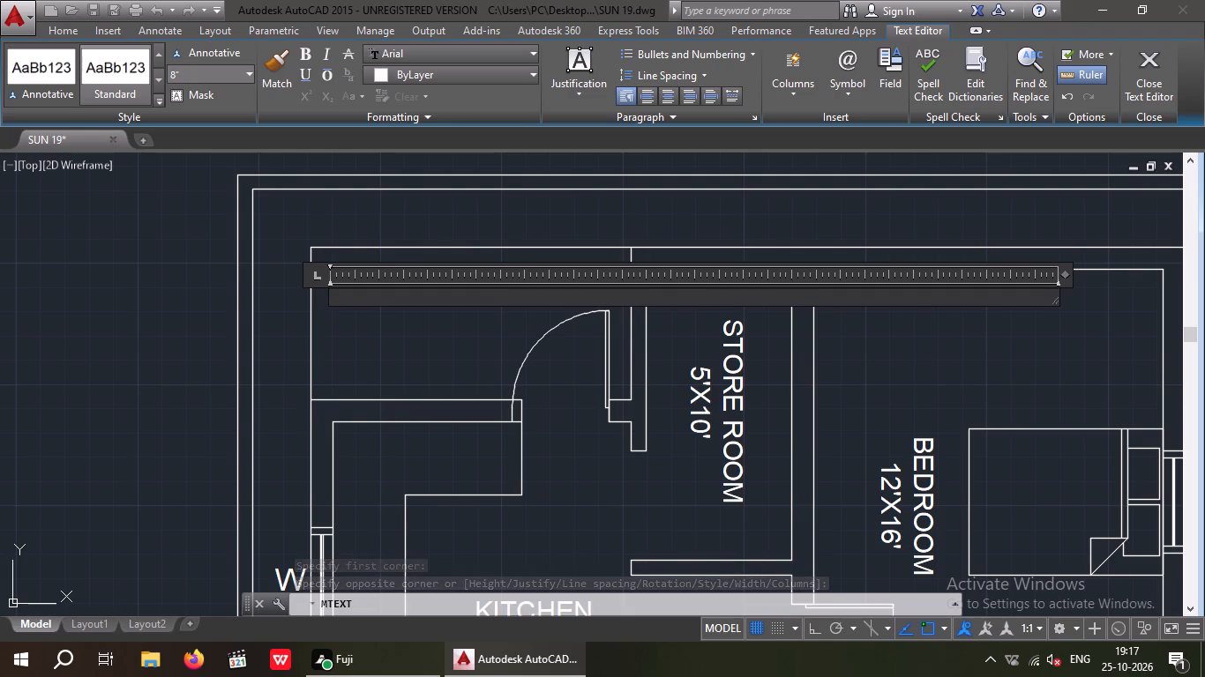
{"action": "key", "text": "u"}
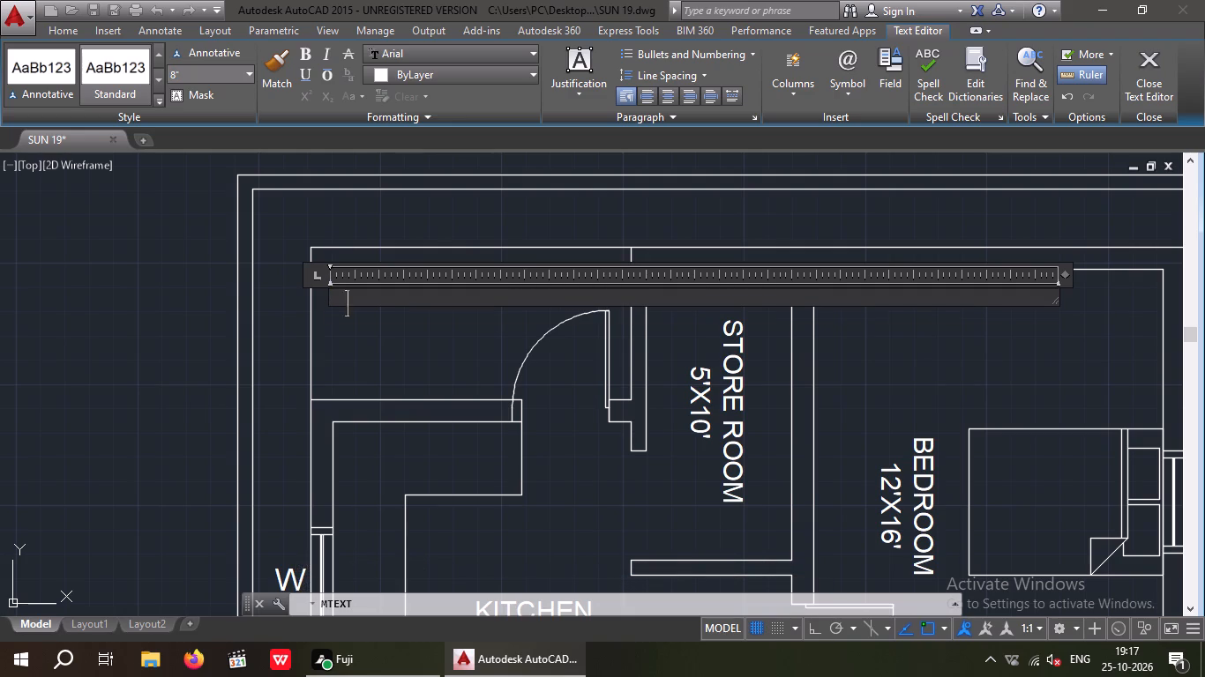
{"action": "type", "text": "TILITY"}
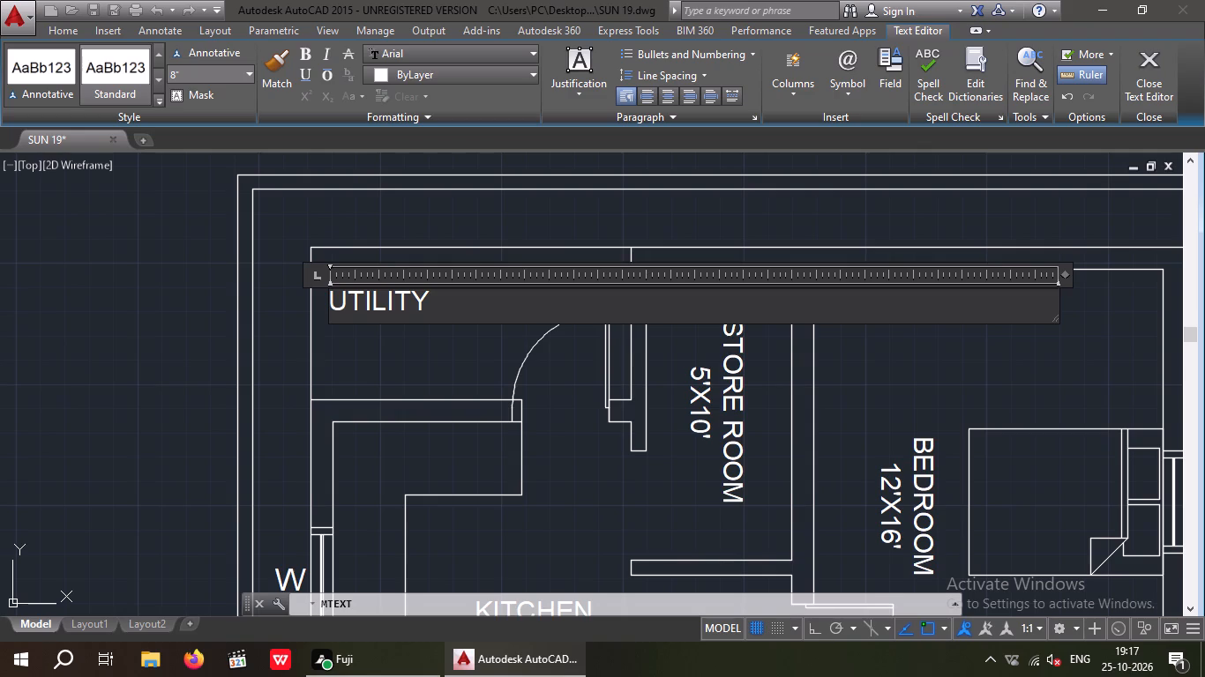
{"action": "left_click", "coordinate": [450, 341]}
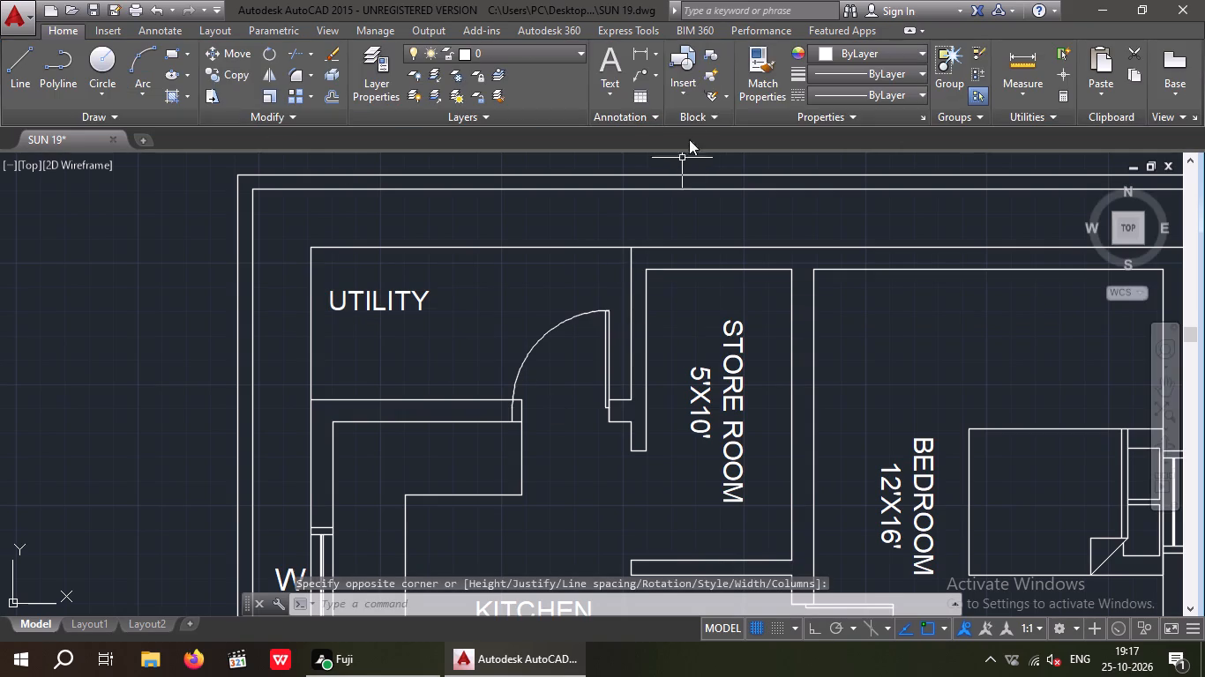
Measure the utility area's east-west width along its north edge with a linear dimension preview.
{"action": "left_click", "coordinate": [637, 53]}
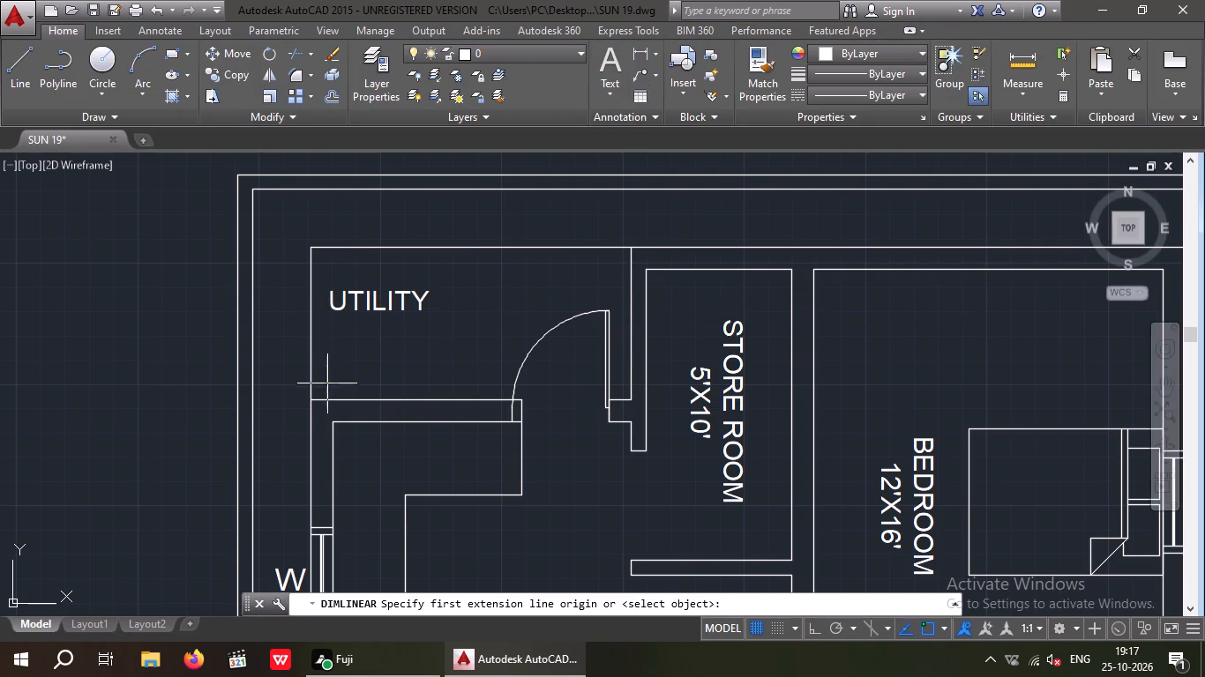
{"action": "left_click_drag", "start_coordinate": [306, 243], "coordinate": [329, 249]}
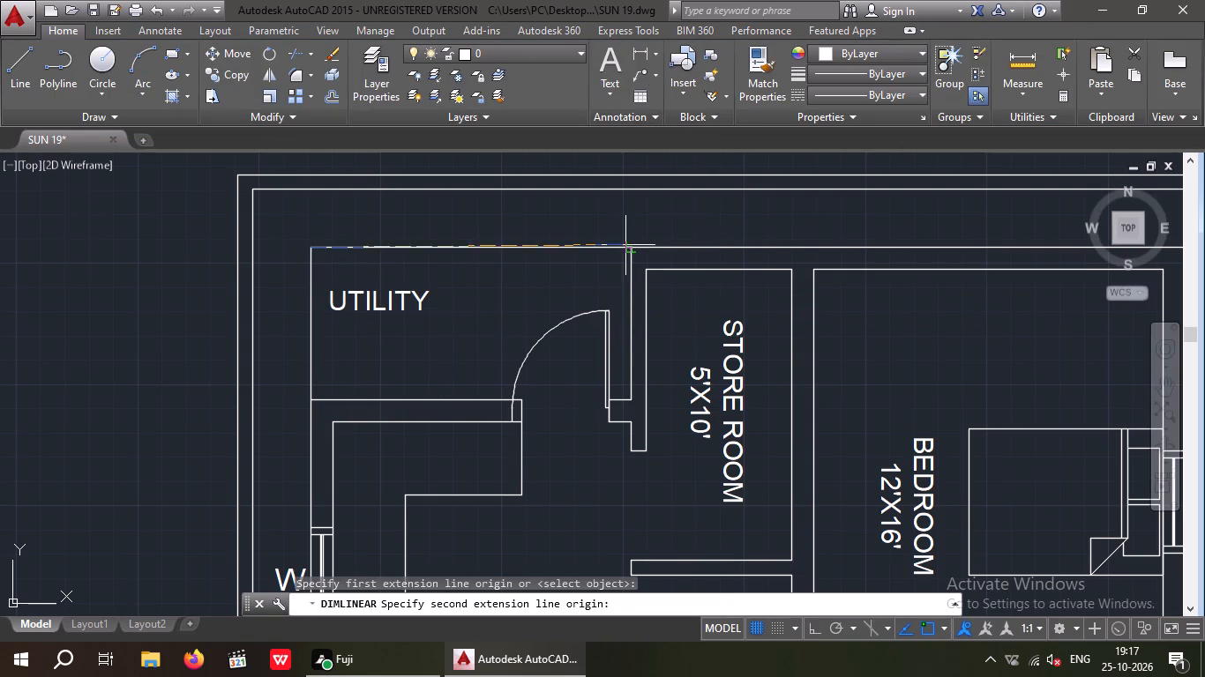
{"action": "left_click", "coordinate": [625, 245]}
{"action": "scroll", "coordinate": [571, 316], "scroll_direction": "up", "scroll_amount": 2}
{"action": "scroll", "coordinate": [562, 243], "scroll_direction": "down", "scroll_amount": 3}
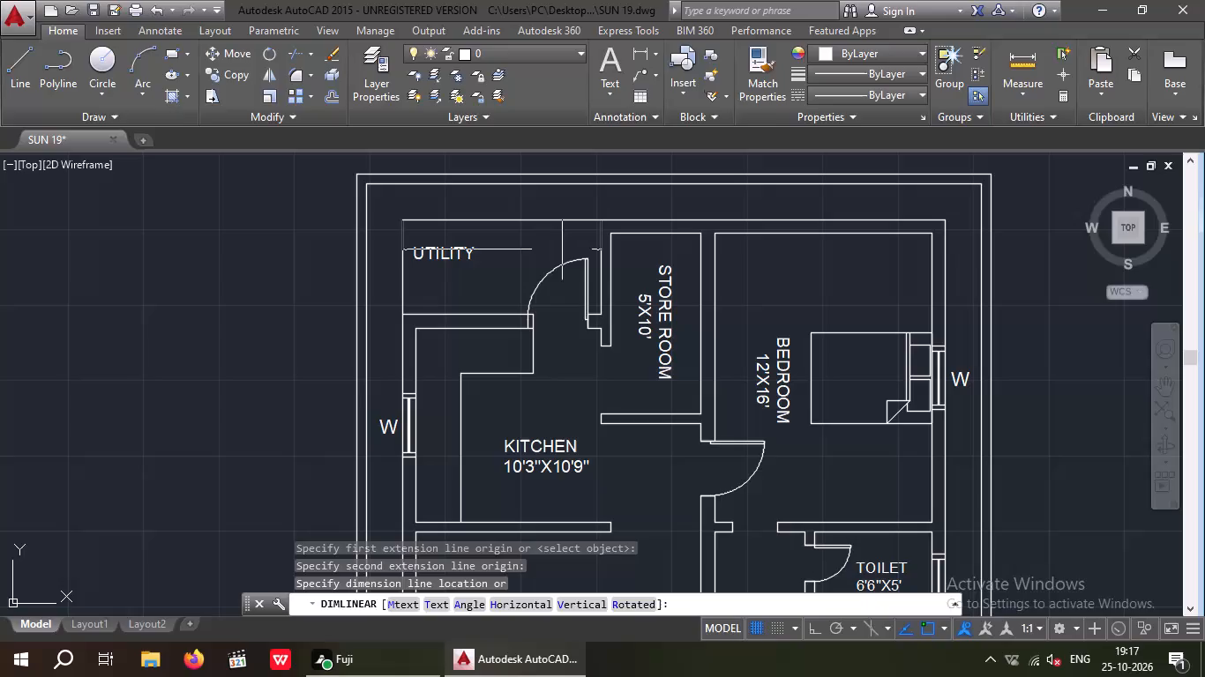
{"action": "key", "text": "space"}
Measure the utility area's north-south depth along its west side with a linear dimension preview.
{"action": "key", "text": "space"}
{"action": "left_click", "coordinate": [402, 221]}
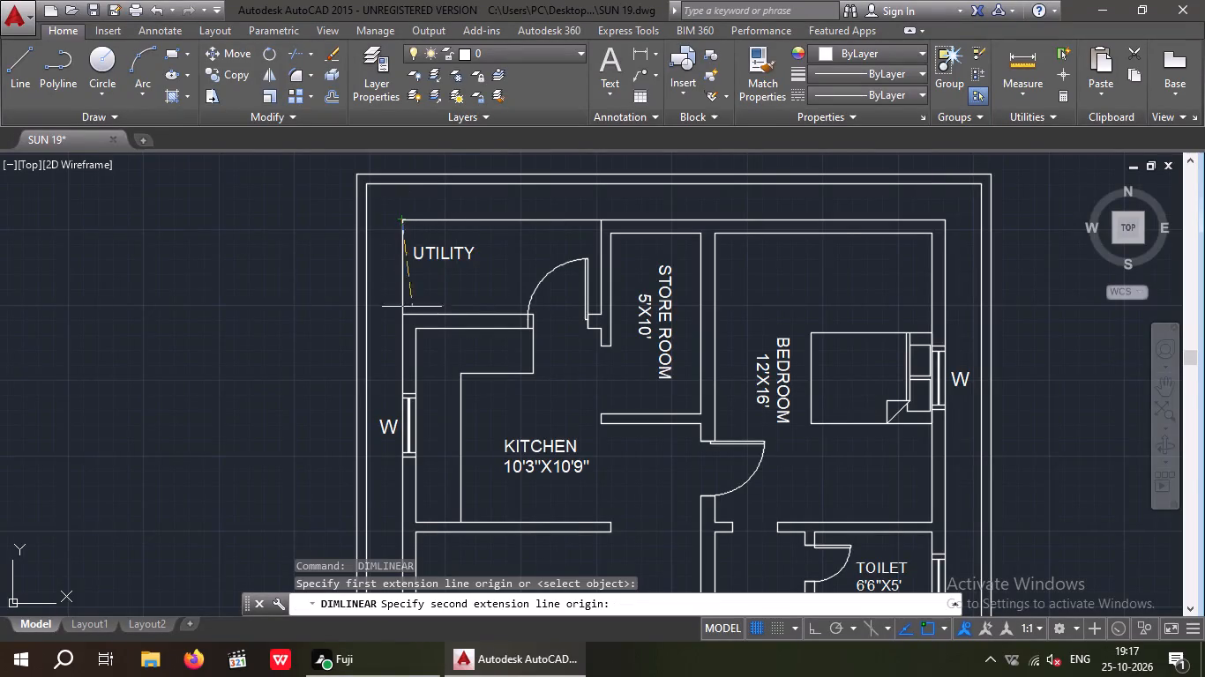
{"action": "scroll", "coordinate": [407, 314], "scroll_direction": "up", "scroll_amount": 2}
{"action": "left_click", "coordinate": [393, 316]}
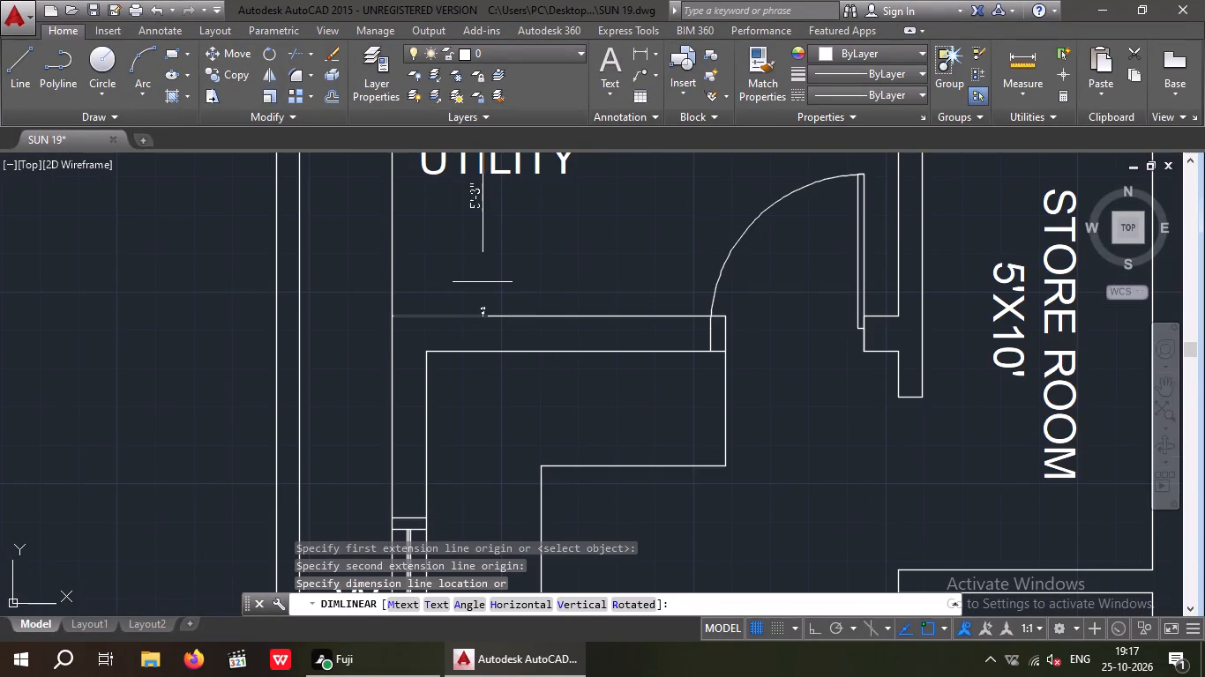
{"action": "scroll", "coordinate": [473, 200], "scroll_direction": "up", "scroll_amount": 3}
{"action": "scroll", "coordinate": [475, 212], "scroll_direction": "down", "scroll_amount": 4}
{"action": "key", "text": "Escape"}
{"action": "key", "text": "Escape"}
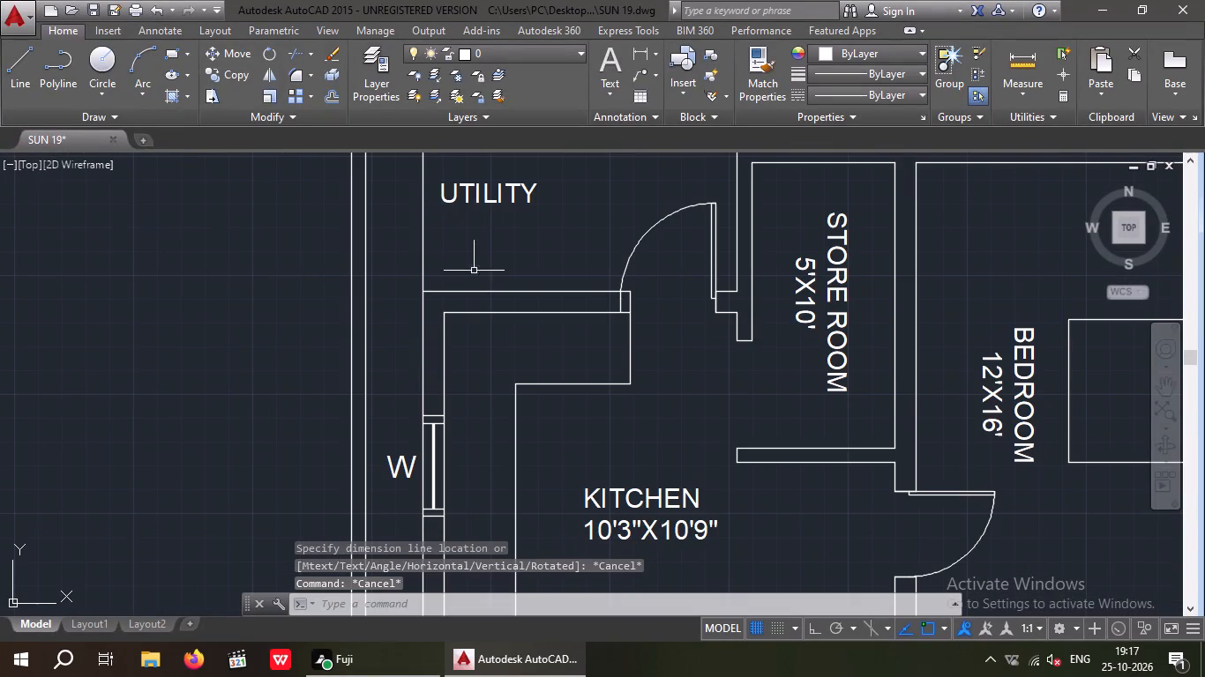
Add a second line reading 11'X5'3" beneath UTILITY in the utility area's text label.
{"action": "double_click", "coordinate": [488, 199]}
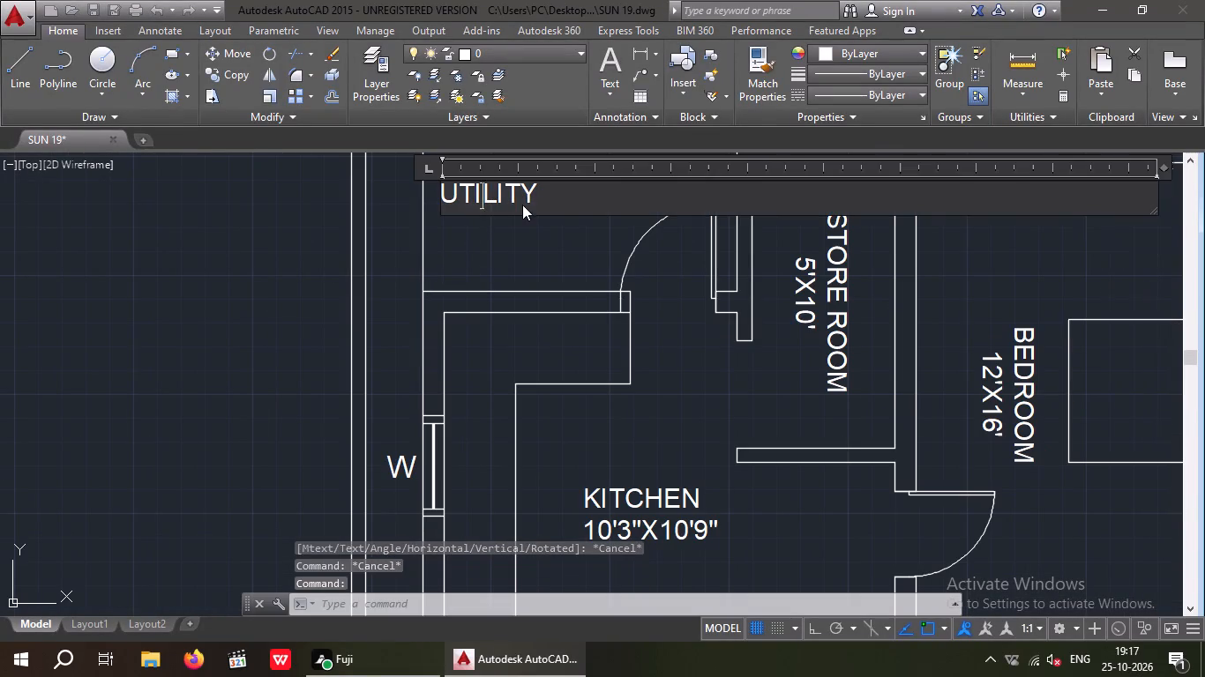
{"action": "left_click", "coordinate": [535, 198]}
{"action": "key", "text": "Return"}
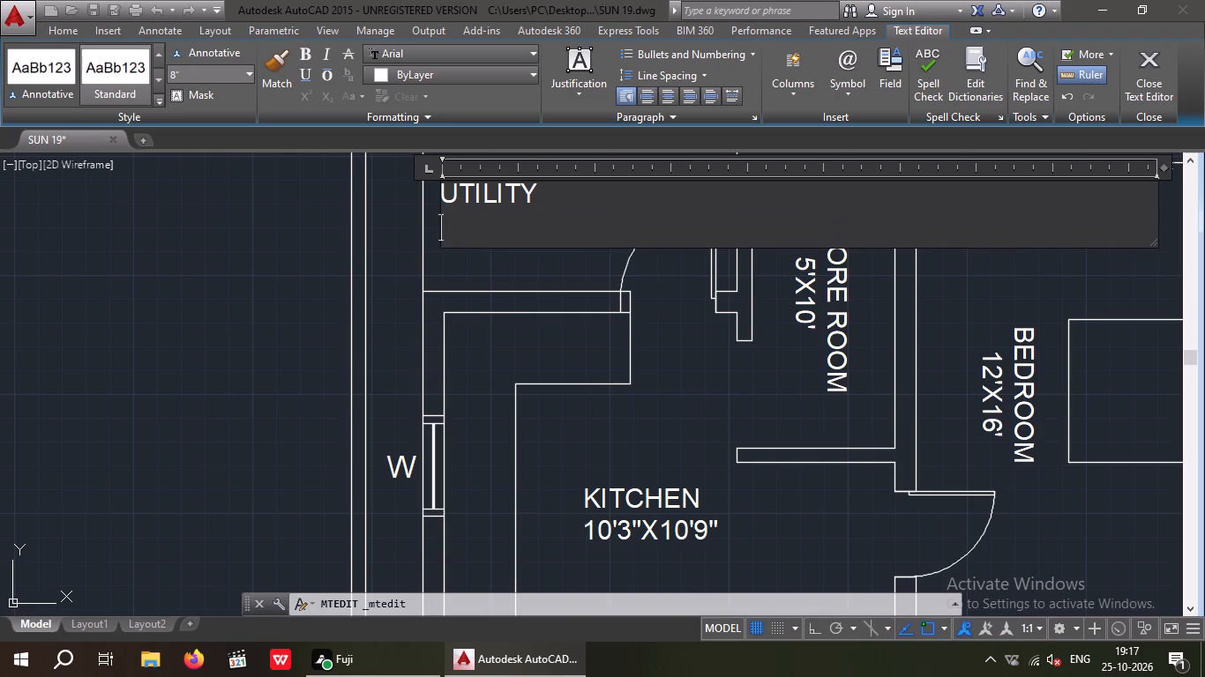
{"action": "type", "text": "11"}
{"action": "key", "text": "5"}
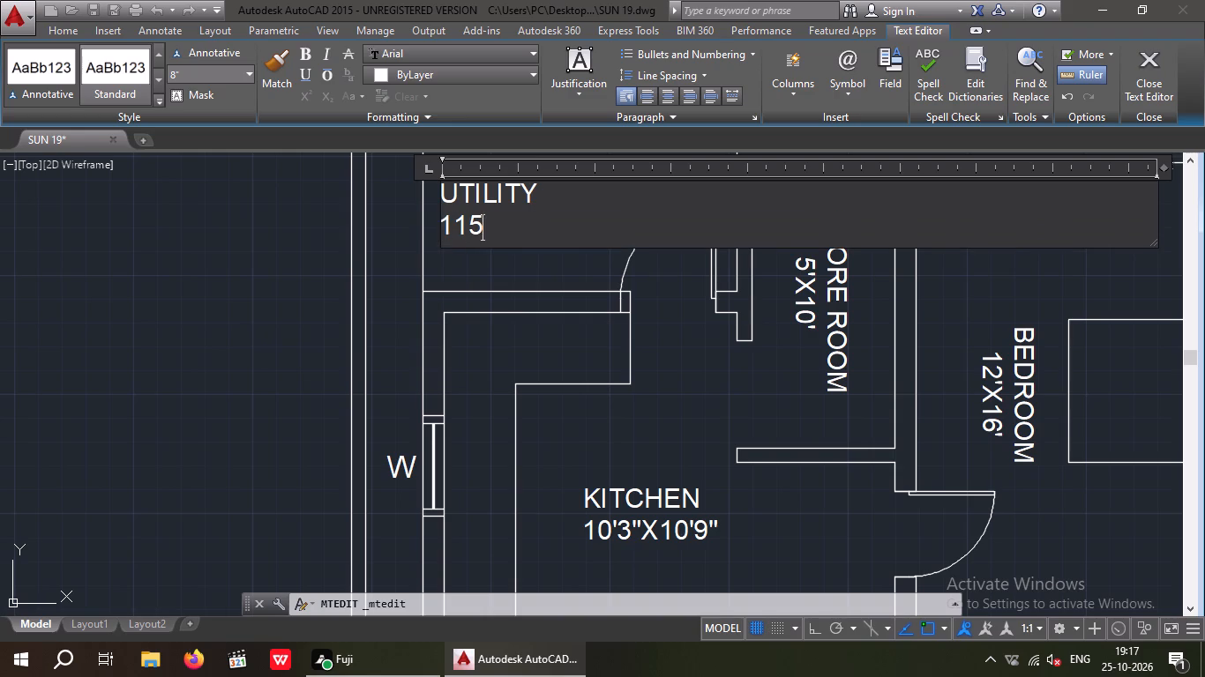
{"action": "key", "text": "3"}
{"action": "key", "text": "shift+quotedbl"}
{"action": "key", "text": "Left"}
{"action": "key", "text": "apostrophe"}
{"action": "key", "text": "BackSpace"}
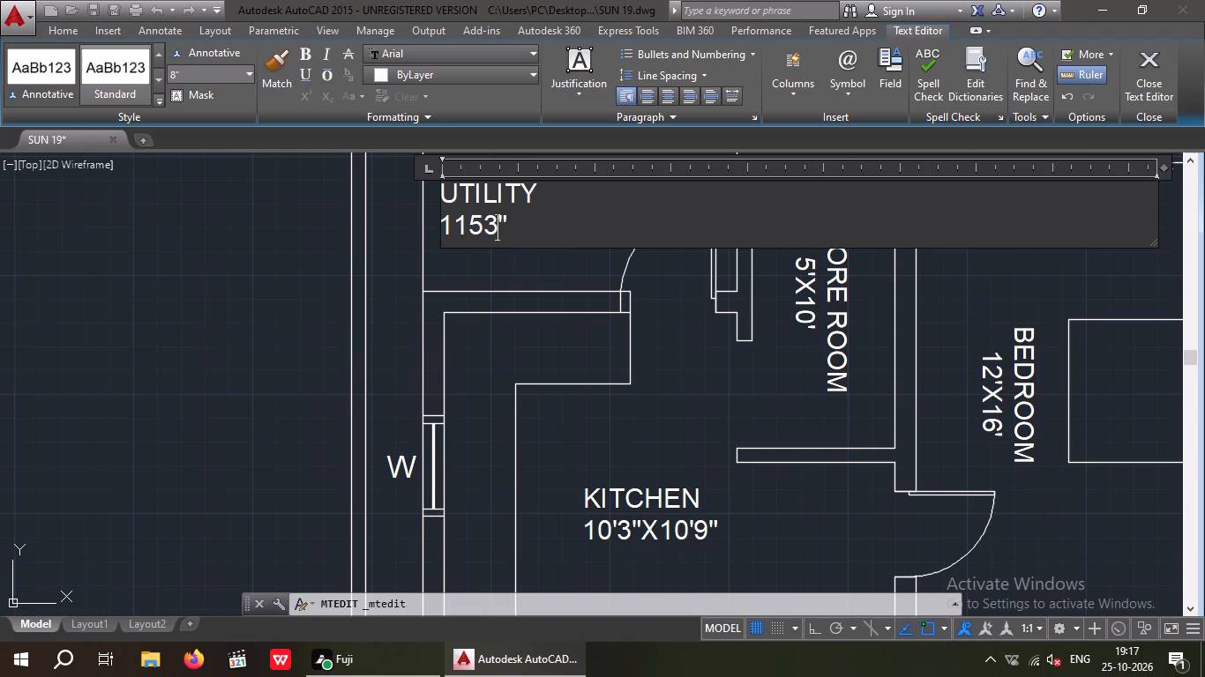
{"action": "key", "text": "Left"}
{"action": "key", "text": "apostrophe"}
{"action": "key", "text": "Left"}
{"action": "key", "text": "Left"}
{"action": "key", "text": "apostrophe"}
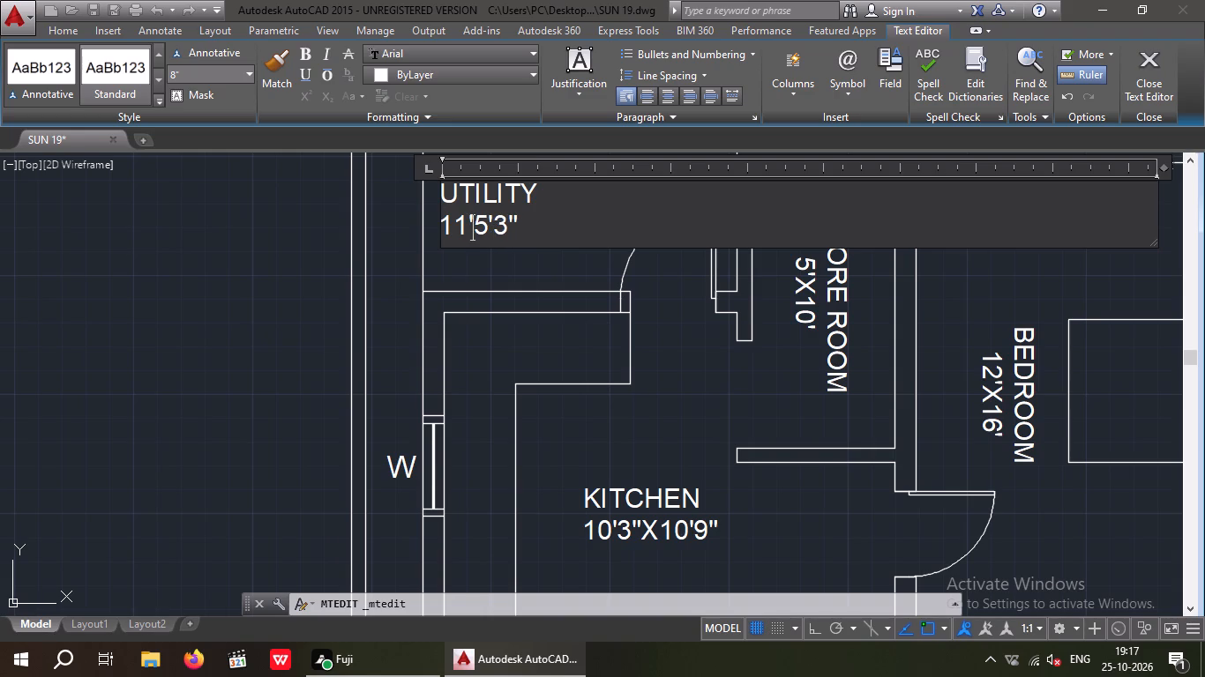
{"action": "key", "text": "x"}
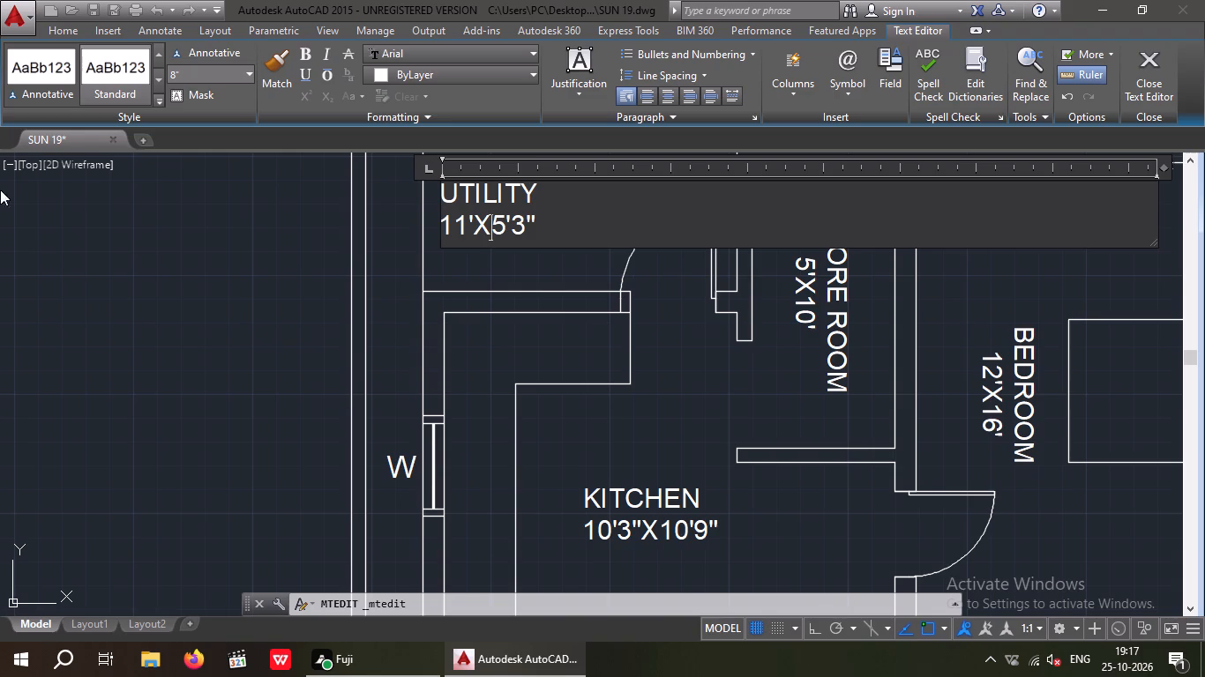
{"action": "left_click_drag", "start_coordinate": [124, 284], "coordinate": [132, 295]}
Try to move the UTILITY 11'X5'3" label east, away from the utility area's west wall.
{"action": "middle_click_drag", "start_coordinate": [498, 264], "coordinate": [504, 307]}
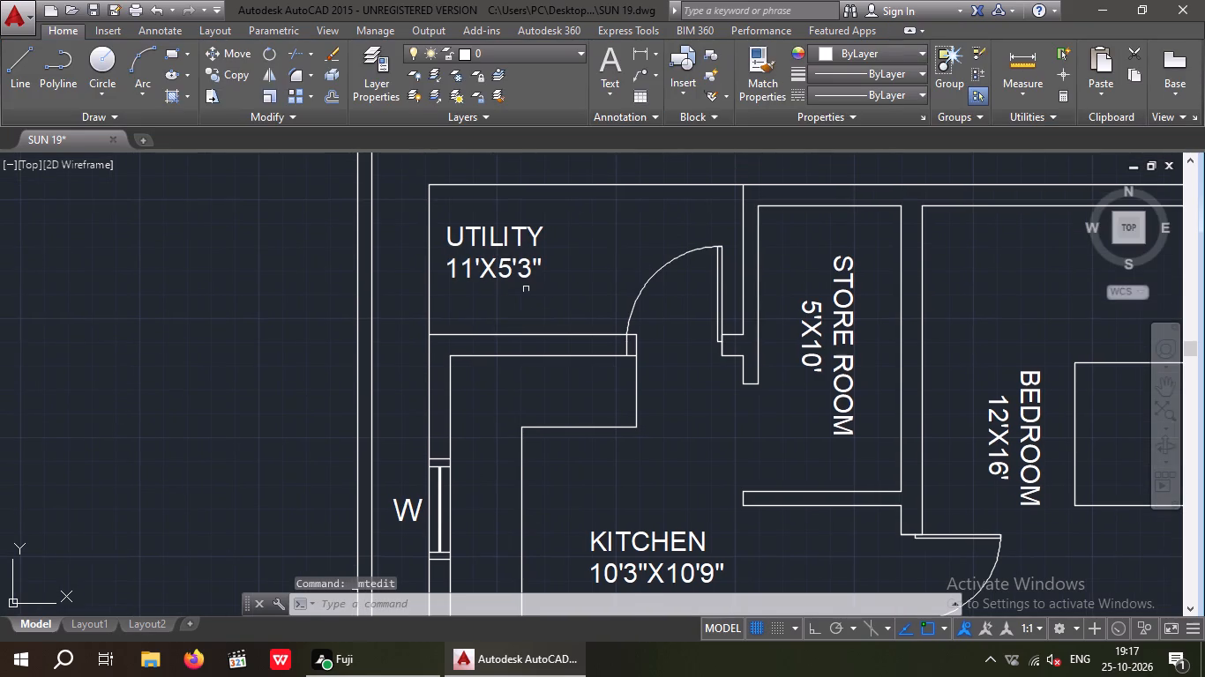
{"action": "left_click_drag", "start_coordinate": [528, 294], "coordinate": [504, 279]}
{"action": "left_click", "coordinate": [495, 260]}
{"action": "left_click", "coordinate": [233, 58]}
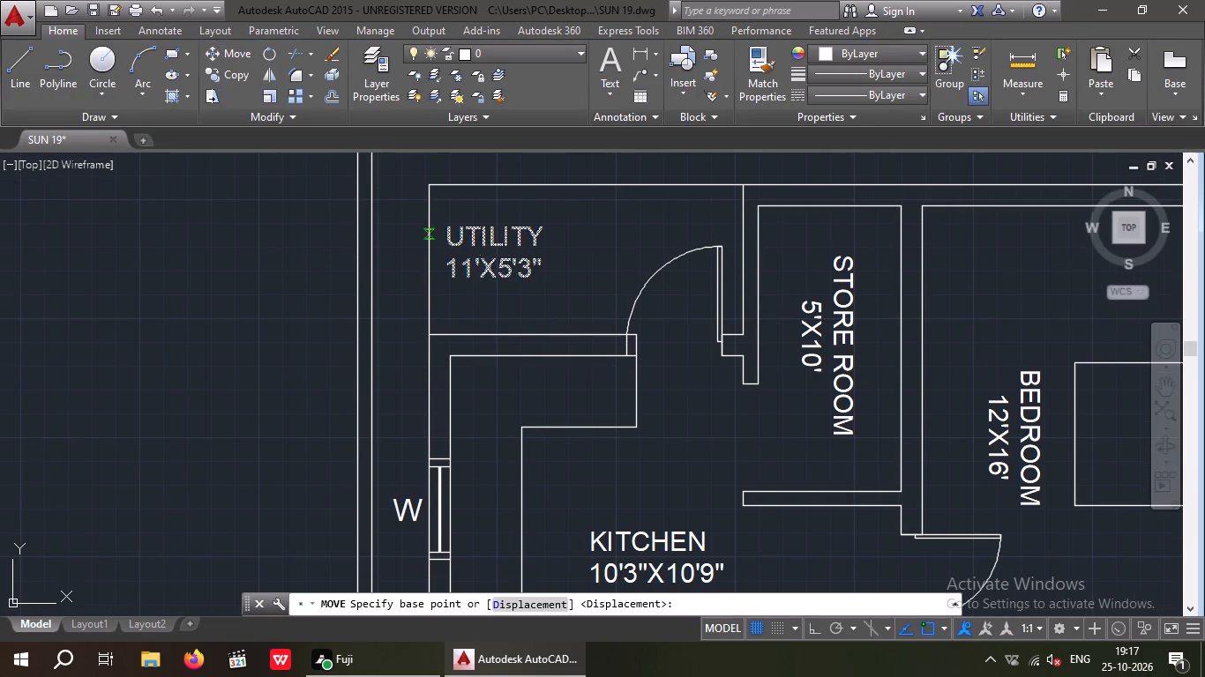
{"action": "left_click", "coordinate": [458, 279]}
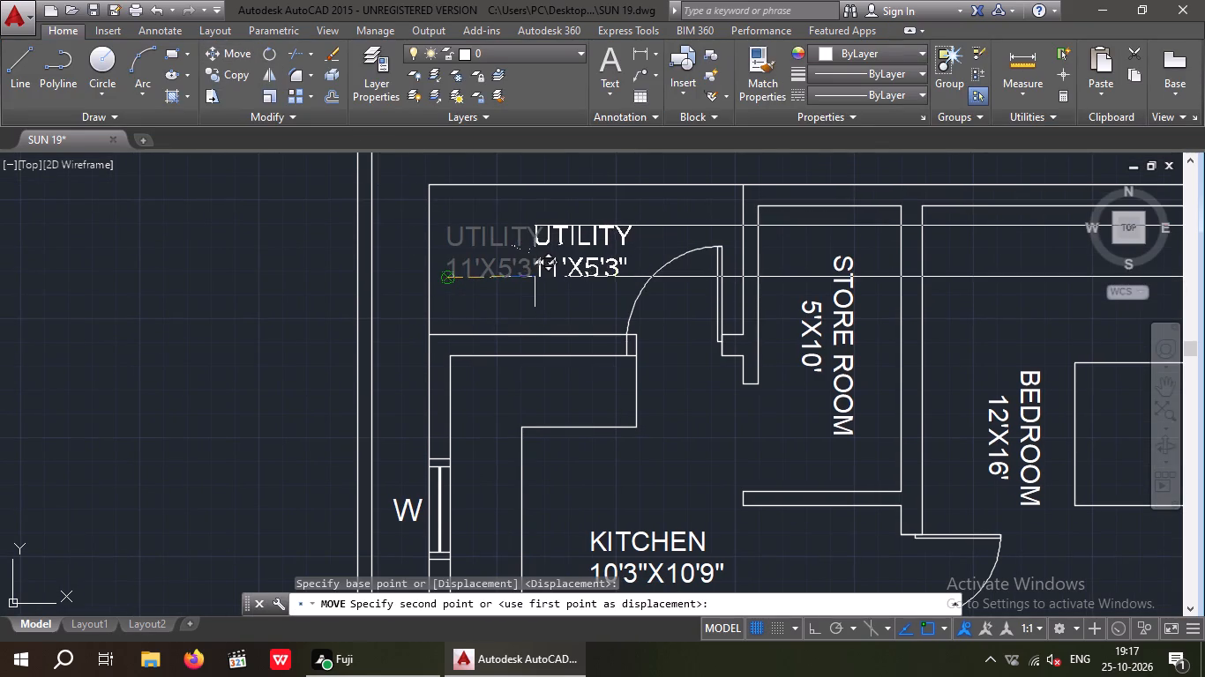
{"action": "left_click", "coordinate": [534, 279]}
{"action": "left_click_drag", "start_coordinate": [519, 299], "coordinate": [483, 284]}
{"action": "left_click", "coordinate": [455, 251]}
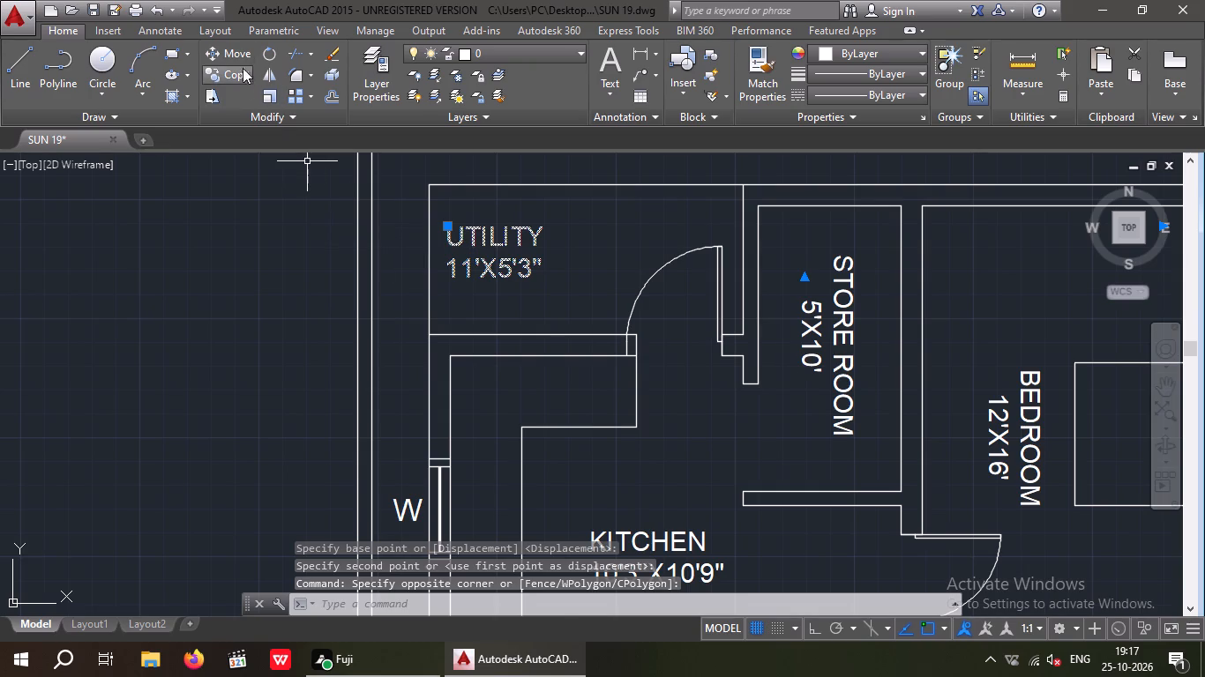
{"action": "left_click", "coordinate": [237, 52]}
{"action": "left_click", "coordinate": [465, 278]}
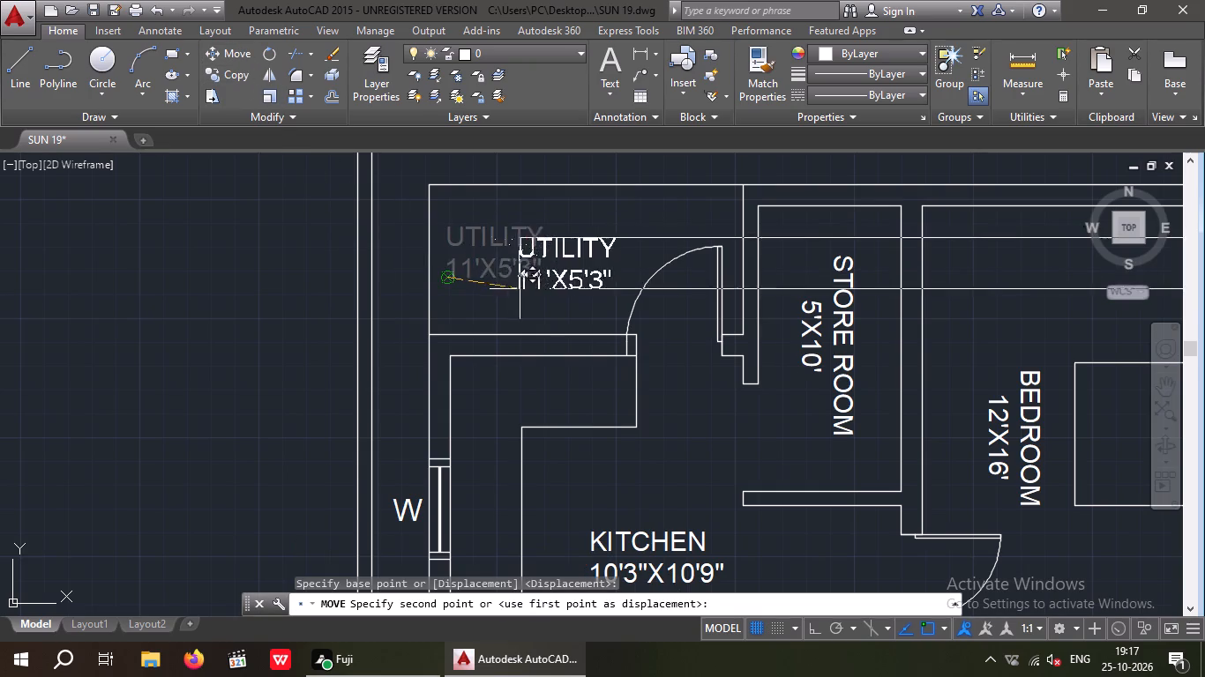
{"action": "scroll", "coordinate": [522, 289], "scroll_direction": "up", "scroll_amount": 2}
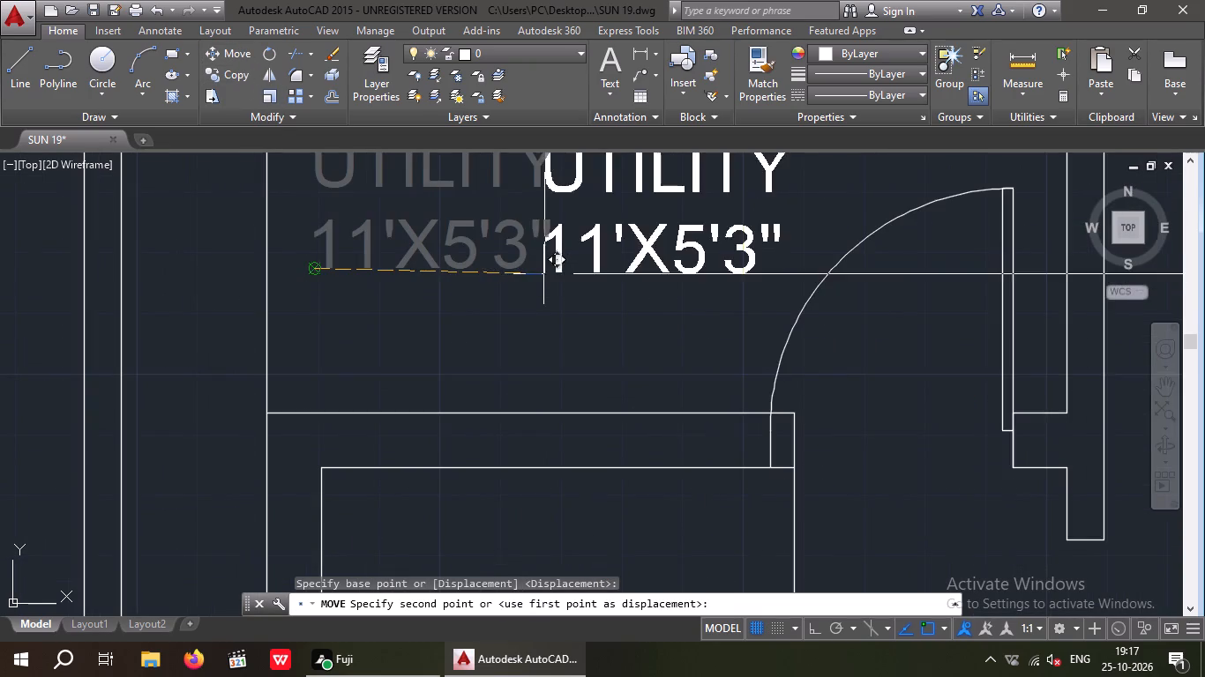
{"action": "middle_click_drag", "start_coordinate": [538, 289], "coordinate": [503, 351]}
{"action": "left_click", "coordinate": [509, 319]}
Move the UTILITY 11'X5'3" label east and slightly south toward the middle of the utility area.
{"action": "left_click_drag", "start_coordinate": [486, 338], "coordinate": [413, 336]}
{"action": "left_click", "coordinate": [393, 297]}
{"action": "left_click", "coordinate": [225, 48]}
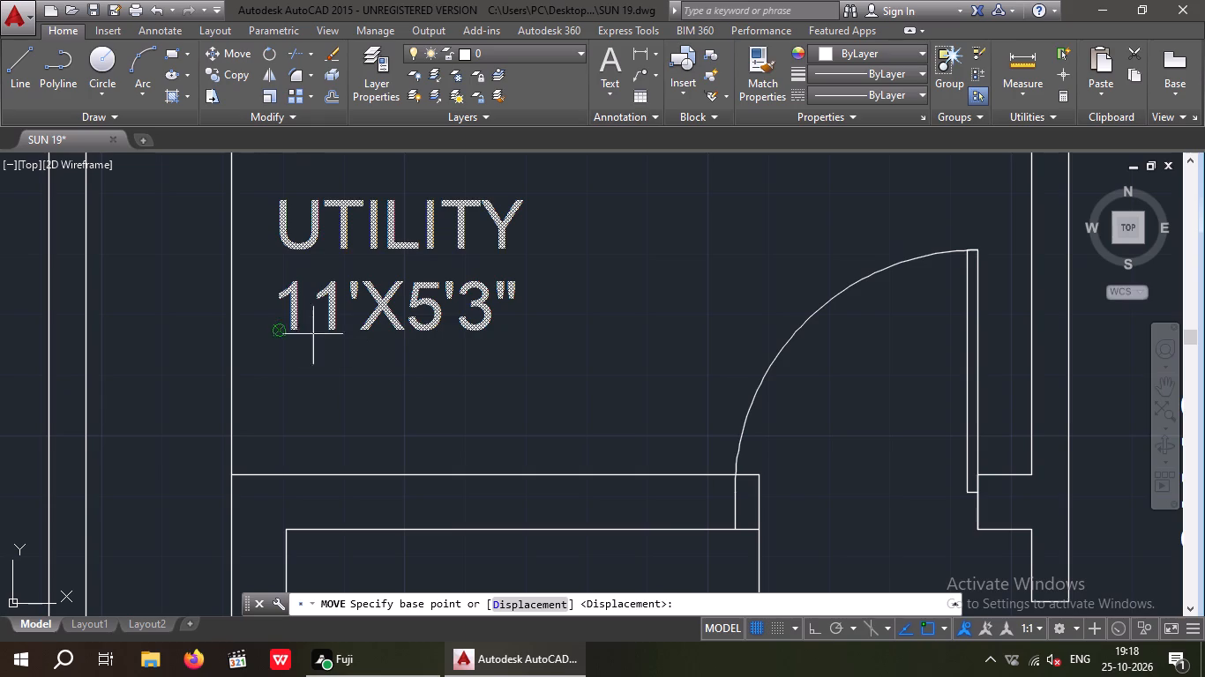
{"action": "left_click_drag", "start_coordinate": [305, 327], "coordinate": [306, 335]}
{"action": "middle_click_drag", "start_coordinate": [418, 387], "coordinate": [285, 517]}
{"action": "scroll", "coordinate": [393, 493], "scroll_direction": "up", "scroll_amount": 2}
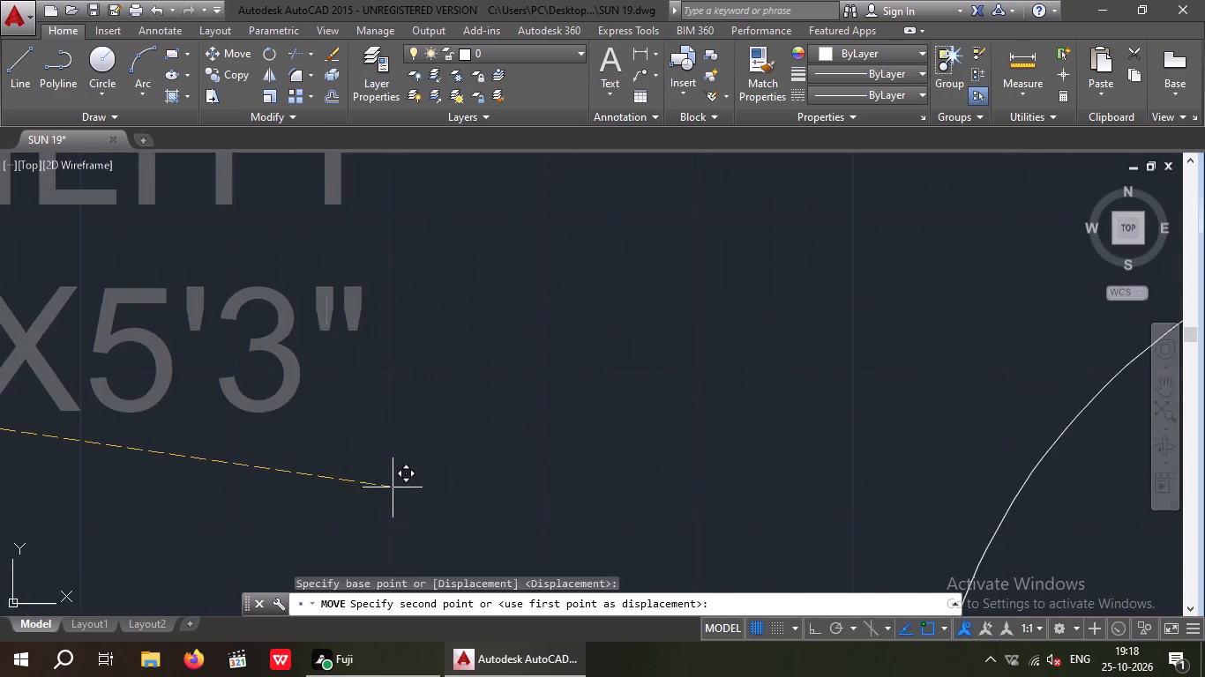
{"action": "scroll", "coordinate": [389, 489], "scroll_direction": "down", "scroll_amount": 1}
{"action": "middle_click_drag", "start_coordinate": [377, 501], "coordinate": [359, 515]}
{"action": "left_click", "coordinate": [368, 480]}
{"action": "scroll", "coordinate": [368, 450], "scroll_direction": "down", "scroll_amount": 3}
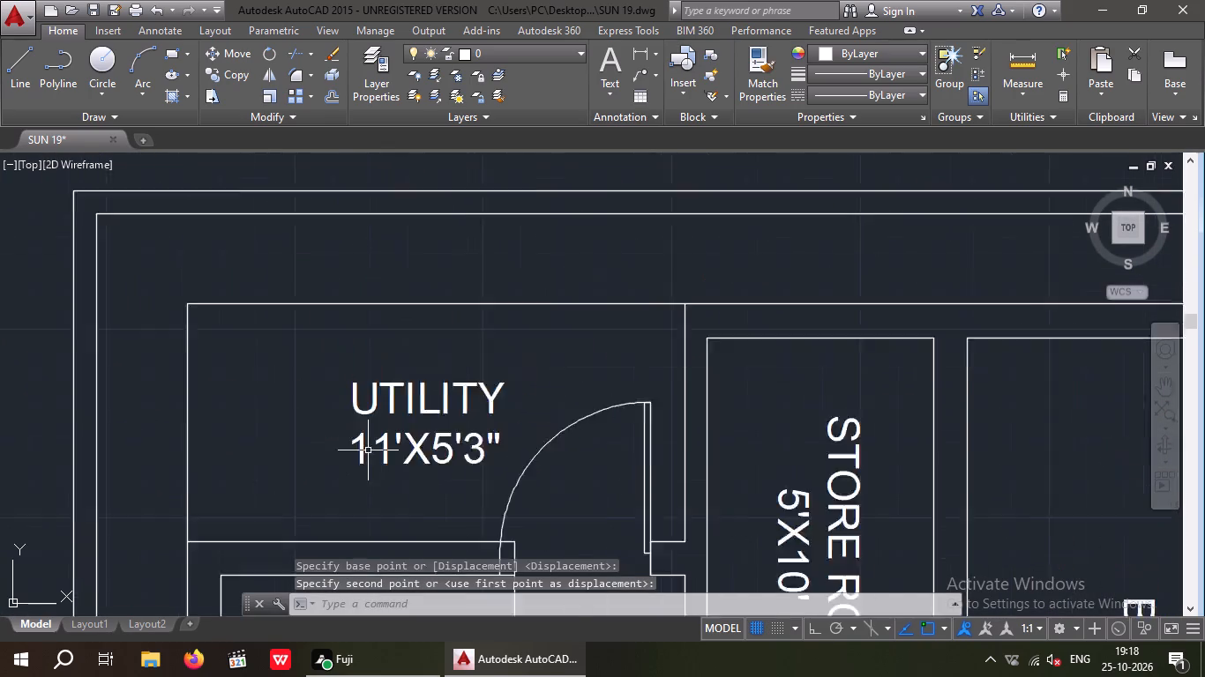
Change the spare W label in the empty space west of the plan to read V.
{"action": "middle_click_drag", "start_coordinate": [387, 466], "coordinate": [383, 454]}
{"action": "scroll", "coordinate": [392, 413], "scroll_direction": "down", "scroll_amount": 3}
{"action": "middle_click_drag", "start_coordinate": [391, 402], "coordinate": [391, 347]}
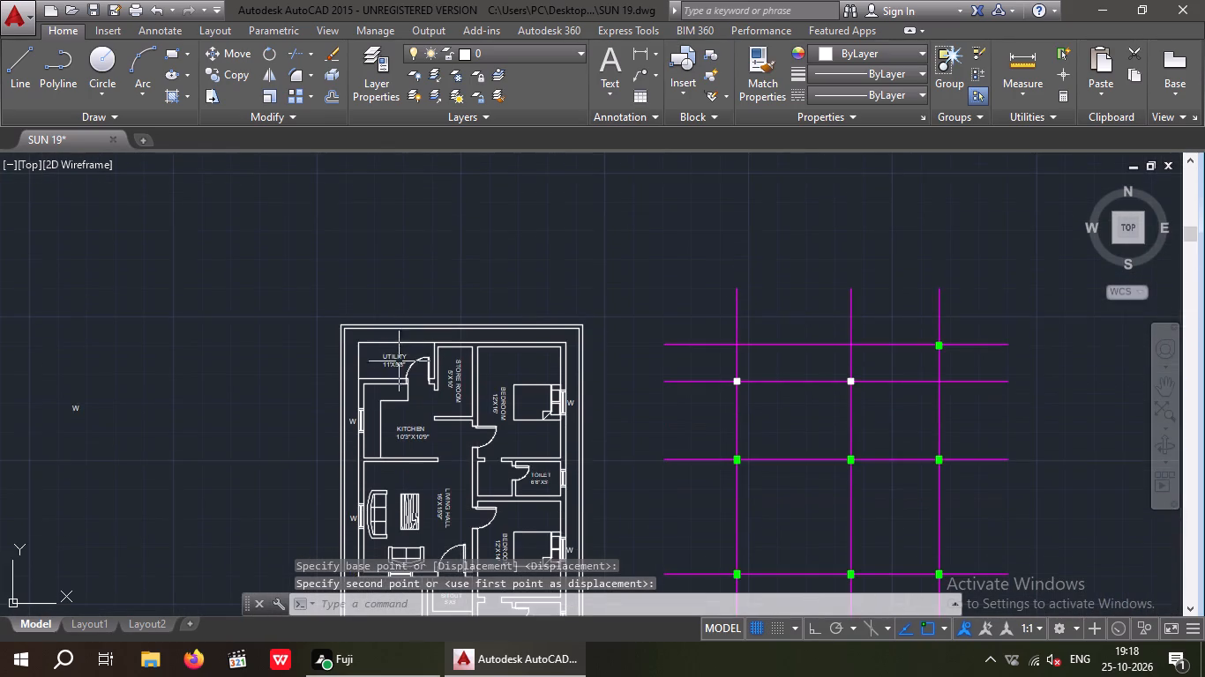
{"action": "middle_click_drag", "start_coordinate": [401, 405], "coordinate": [385, 354]}
{"action": "middle_click_drag", "start_coordinate": [154, 374], "coordinate": [327, 336]}
{"action": "scroll", "coordinate": [233, 331], "scroll_direction": "up", "scroll_amount": 2}
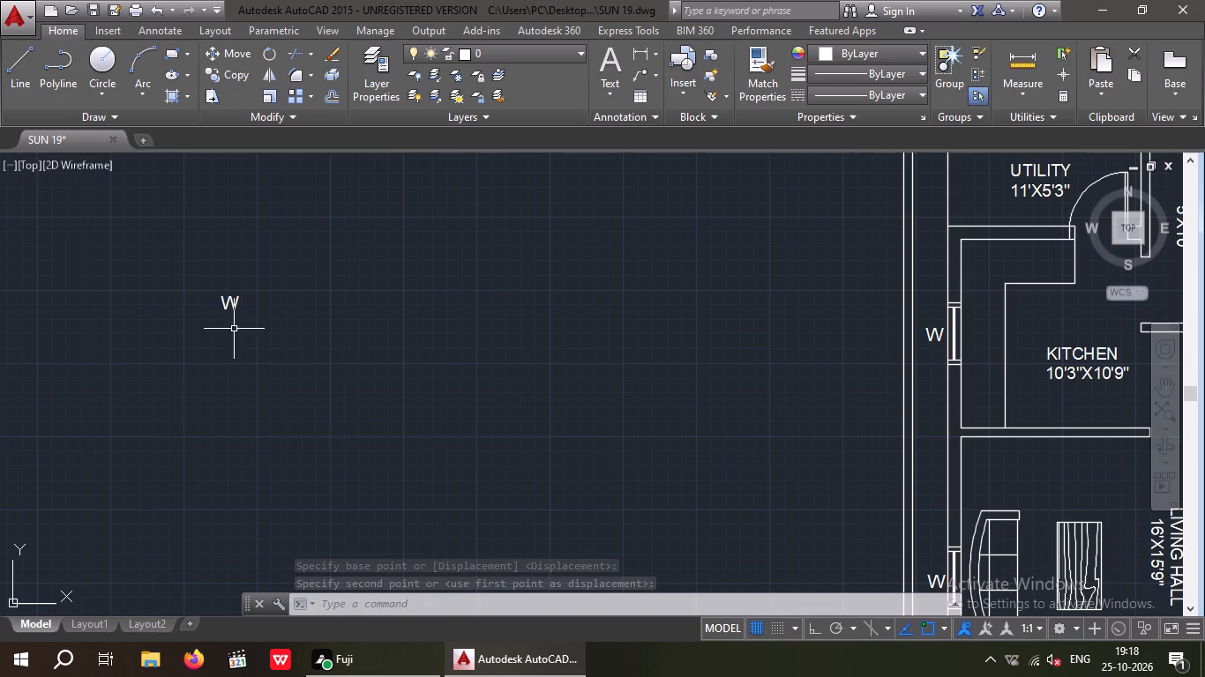
{"action": "left_click_drag", "start_coordinate": [258, 319], "coordinate": [238, 323]}
{"action": "left_click", "coordinate": [312, 353]}
{"action": "double_click", "coordinate": [233, 303]}
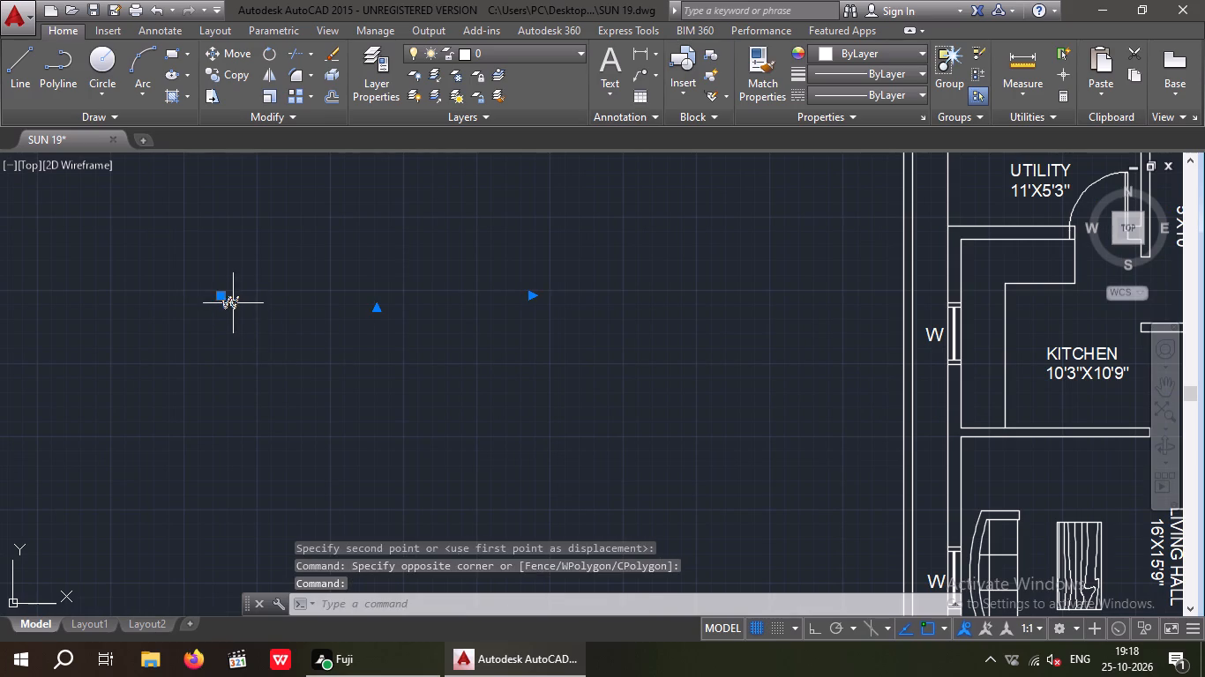
{"action": "key", "text": "BackSpace"}
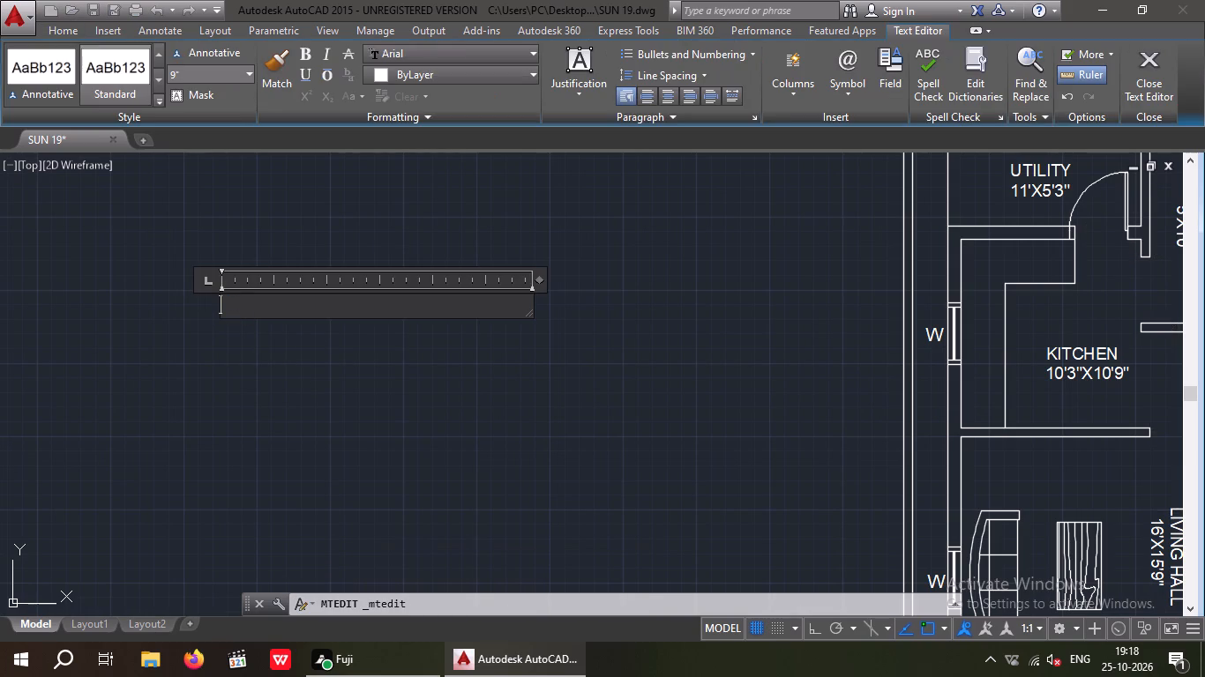
{"action": "key", "text": "v"}
{"action": "left_click", "coordinate": [260, 394]}
Copy the spare V label to just east of the window of the southern toilet, beside the stairs.
{"action": "left_click_drag", "start_coordinate": [293, 196], "coordinate": [233, 304]}
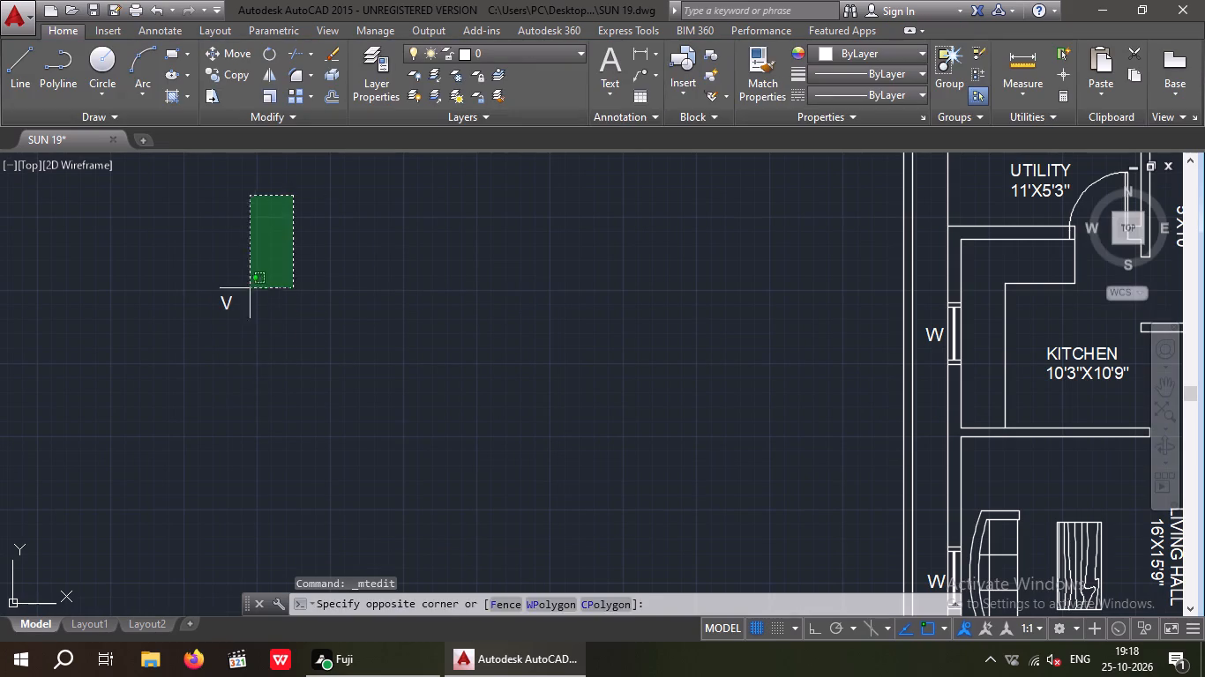
{"action": "left_click_drag", "start_coordinate": [233, 304], "coordinate": [198, 328]}
{"action": "left_click", "coordinate": [180, 349]}
{"action": "left_click", "coordinate": [228, 75]}
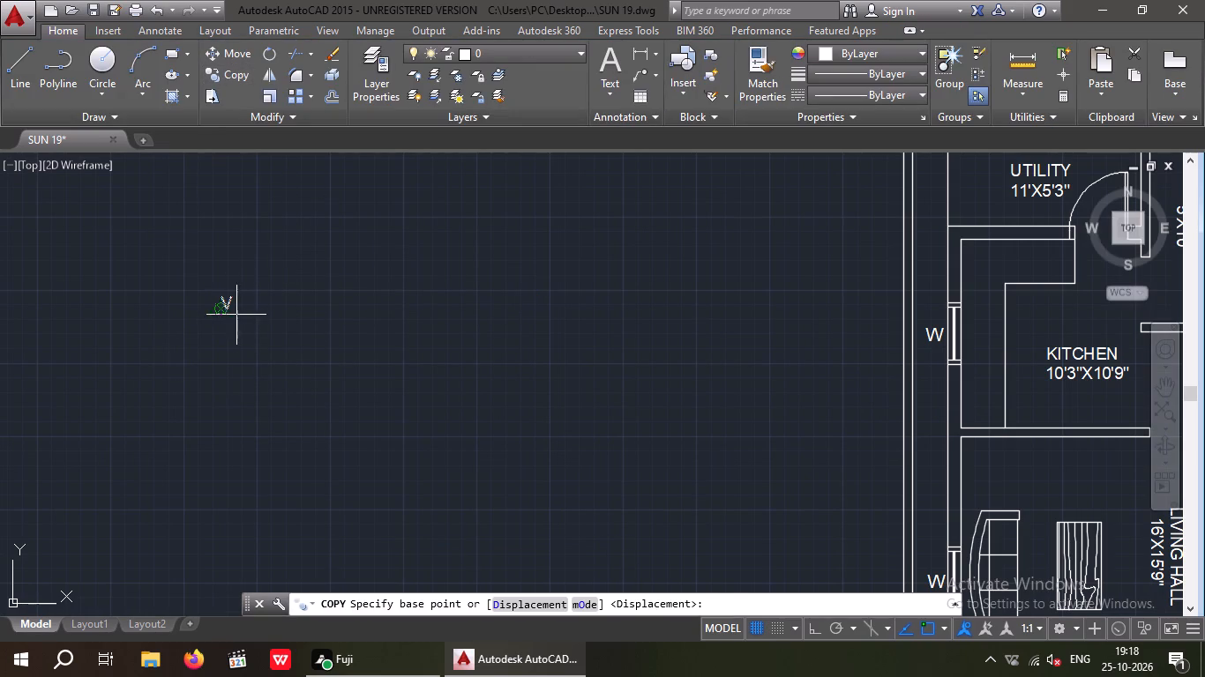
{"action": "left_click", "coordinate": [236, 315]}
{"action": "middle_click_drag", "start_coordinate": [425, 352], "coordinate": [98, 353]}
{"action": "scroll", "coordinate": [254, 370], "scroll_direction": "down", "scroll_amount": 2}
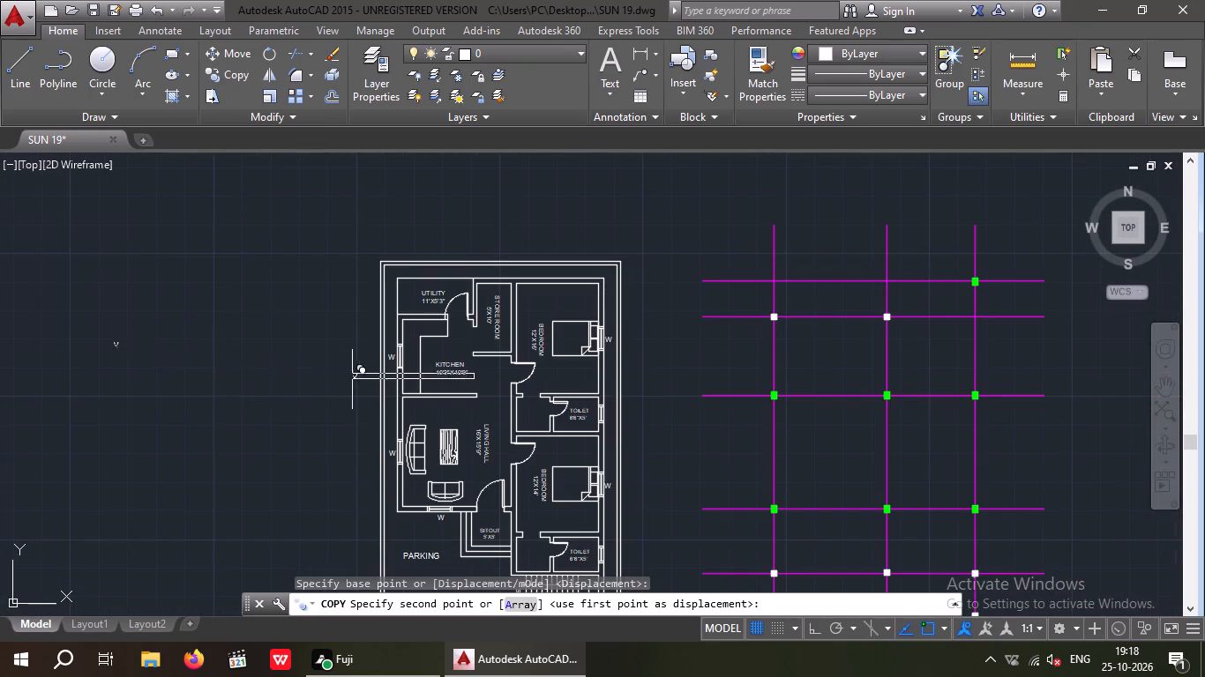
{"action": "middle_click_drag", "start_coordinate": [567, 477], "coordinate": [527, 394]}
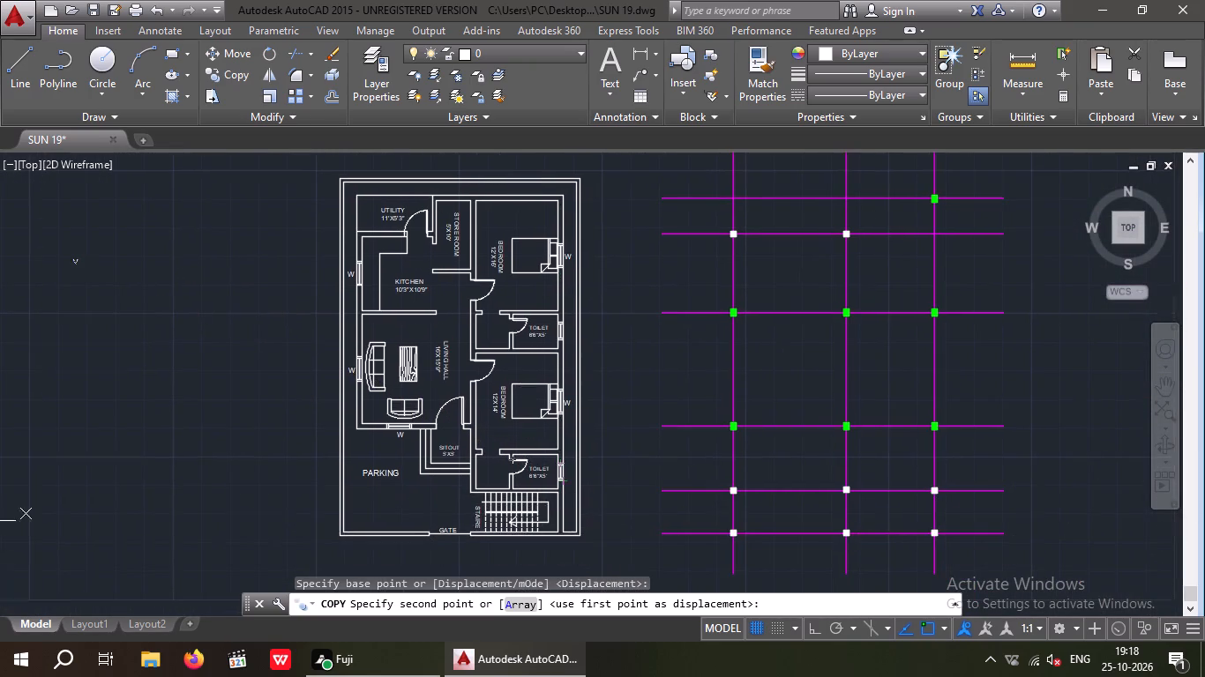
{"action": "scroll", "coordinate": [576, 476], "scroll_direction": "up", "scroll_amount": 4}
{"action": "left_click", "coordinate": [482, 473]}
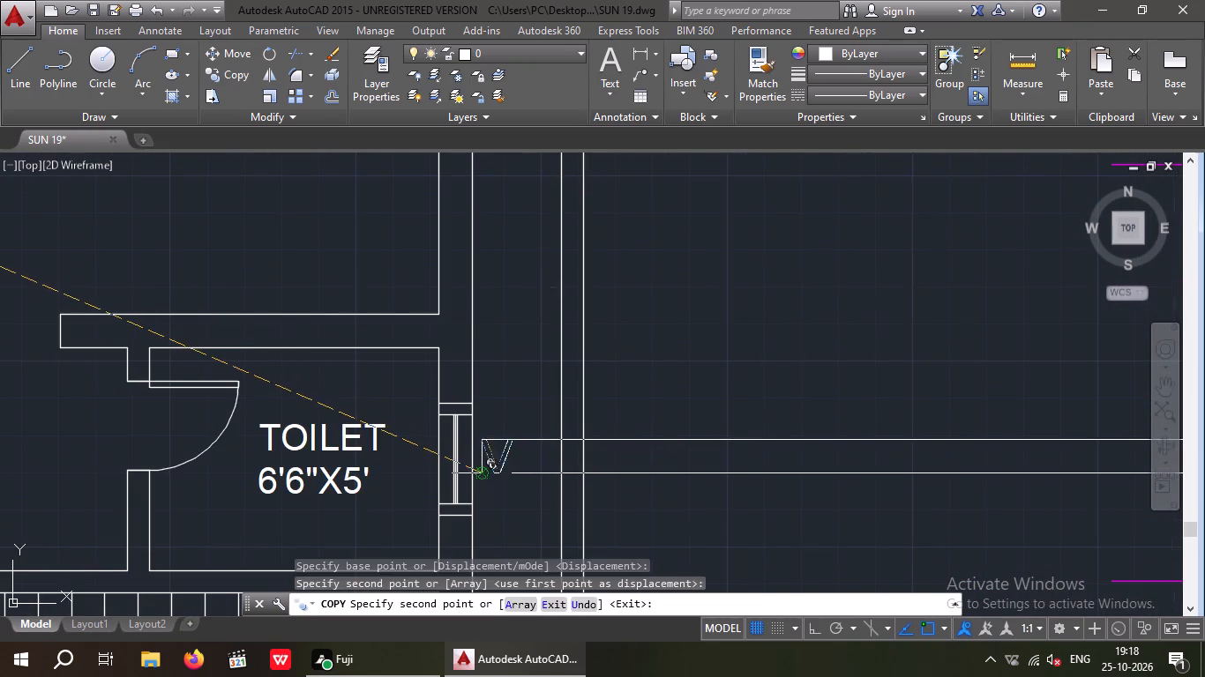
Place another copy of the V label just east of the northern toilet's window and finish copying.
{"action": "scroll", "coordinate": [501, 443], "scroll_direction": "down", "scroll_amount": 3}
{"action": "middle_click_drag", "start_coordinate": [494, 298], "coordinate": [504, 480]}
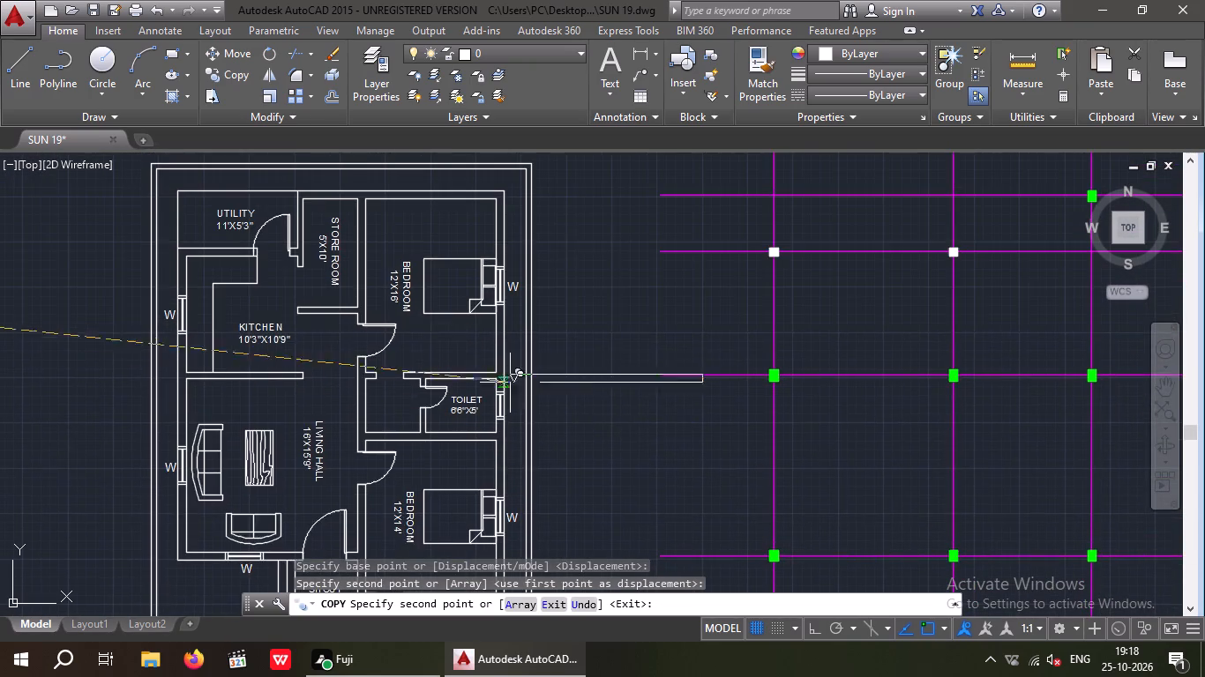
{"action": "scroll", "coordinate": [505, 408], "scroll_direction": "up", "scroll_amount": 3}
{"action": "left_click", "coordinate": [498, 424]}
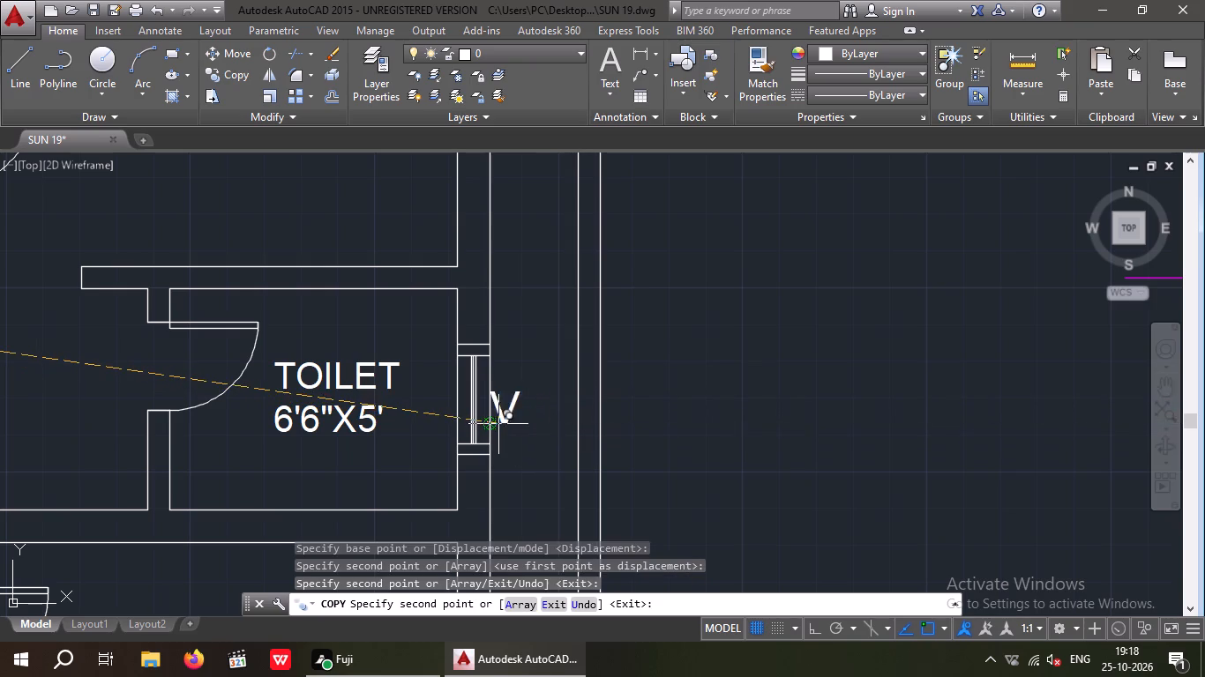
{"action": "scroll", "coordinate": [509, 406], "scroll_direction": "down", "scroll_amount": 2}
{"action": "scroll", "coordinate": [509, 414], "scroll_direction": "up", "scroll_amount": 3}
{"action": "key", "text": "Escape"}
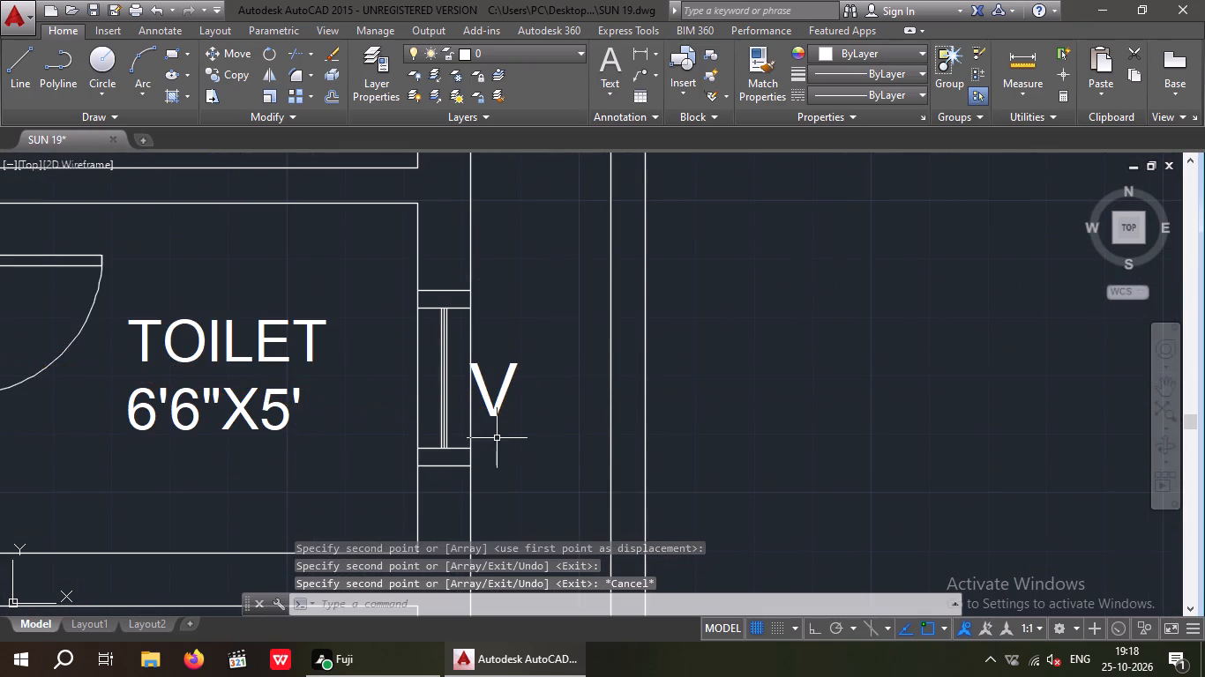
Move the V label beside the northern toilet's window slightly east, clear of the wall line.
{"action": "scroll", "coordinate": [508, 424], "scroll_direction": "up", "scroll_amount": 2}
{"action": "left_click_drag", "start_coordinate": [514, 435], "coordinate": [491, 424]}
{"action": "left_click", "coordinate": [470, 367]}
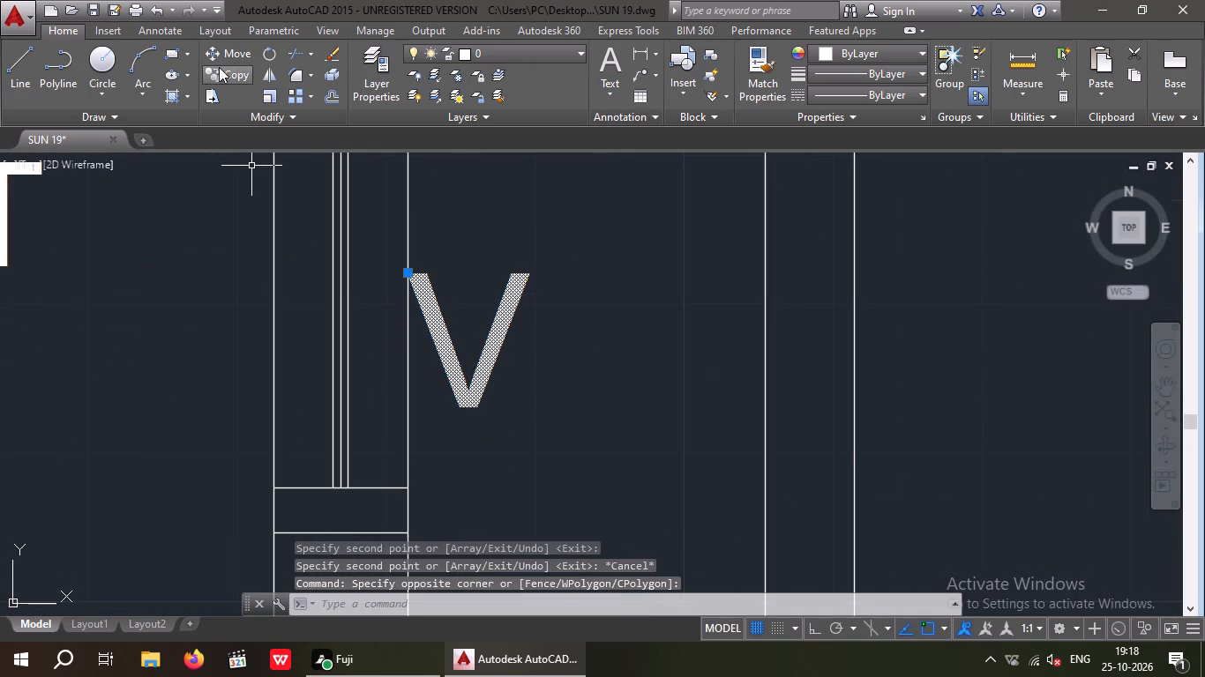
{"action": "left_click", "coordinate": [234, 55]}
{"action": "left_click", "coordinate": [462, 408]}
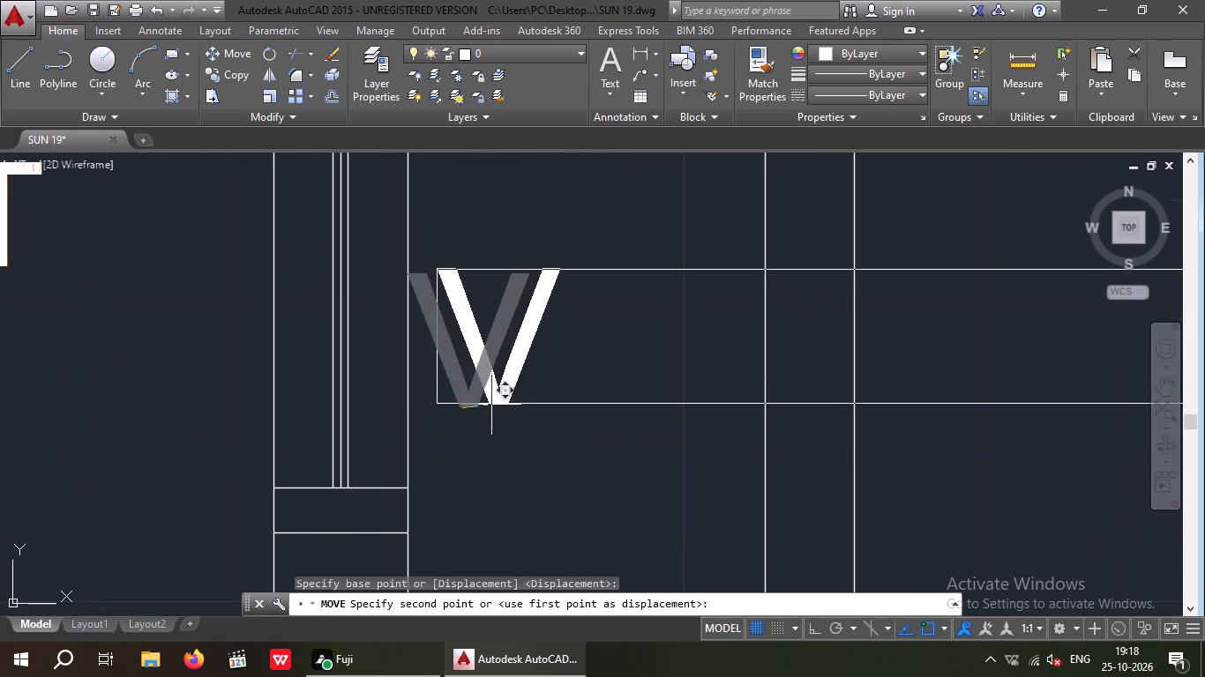
{"action": "left_click", "coordinate": [491, 405]}
{"action": "scroll", "coordinate": [494, 394], "scroll_direction": "down", "scroll_amount": 2}
{"action": "key", "text": "Escape"}
{"action": "key", "text": "Escape"}
{"action": "scroll", "coordinate": [496, 399], "scroll_direction": "down", "scroll_amount": 3}
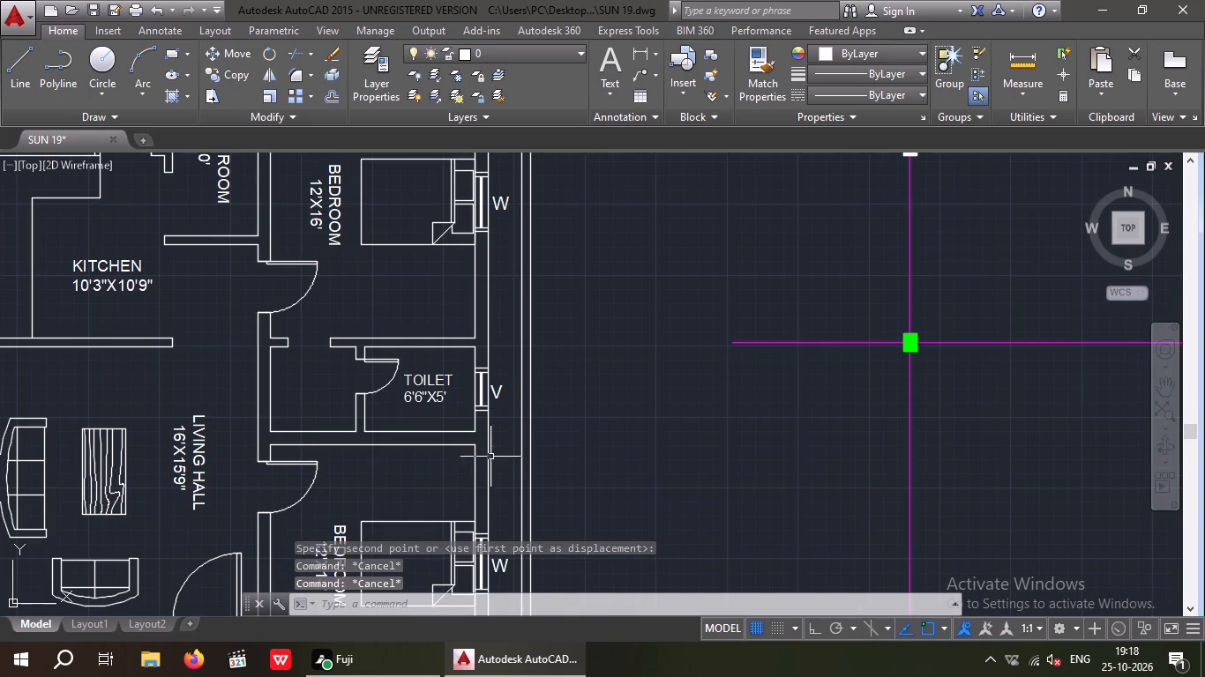
{"action": "scroll", "coordinate": [642, 394], "scroll_direction": "down", "scroll_amount": 1}
{"action": "middle_click", "coordinate": [624, 463]}
{"action": "key", "text": "Escape"}
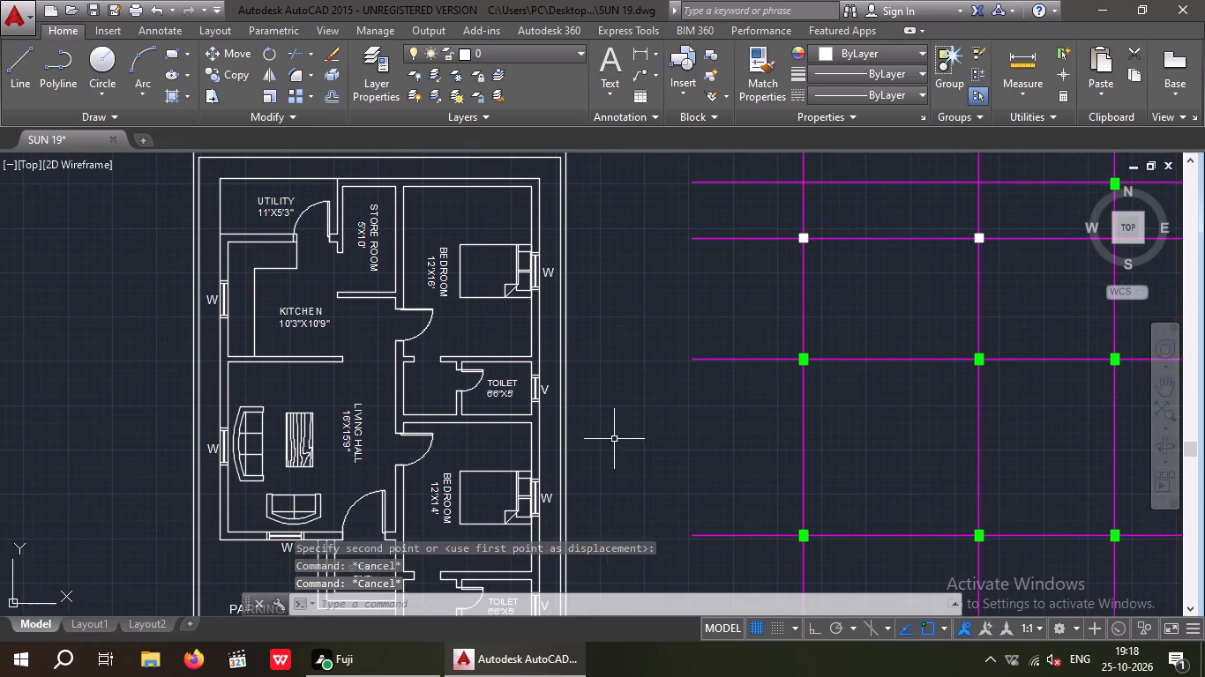
{"action": "key", "text": "Escape"}
Change the spare V label in the empty space west of the plan to read D.
{"action": "middle_click_drag", "start_coordinate": [615, 442], "coordinate": [615, 462]}
{"action": "scroll", "coordinate": [616, 408], "scroll_direction": "down", "scroll_amount": 1}
{"action": "middle_click_drag", "start_coordinate": [616, 408], "coordinate": [589, 387]}
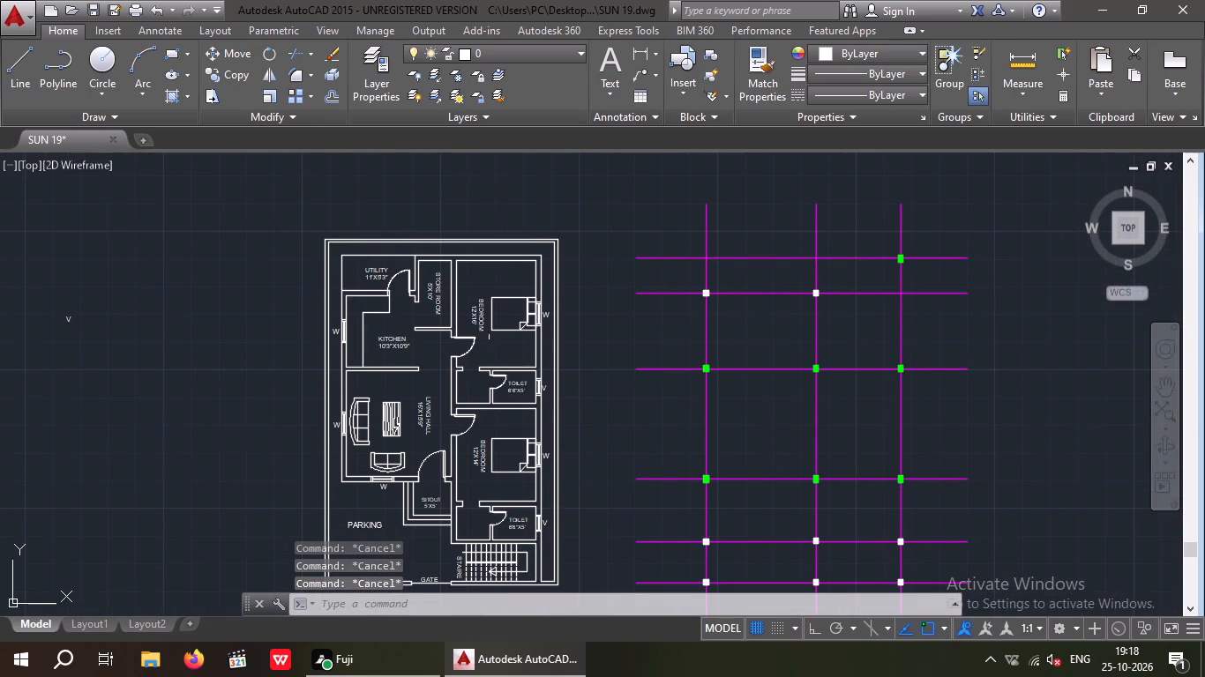
{"action": "middle_click_drag", "start_coordinate": [451, 356], "coordinate": [463, 289]}
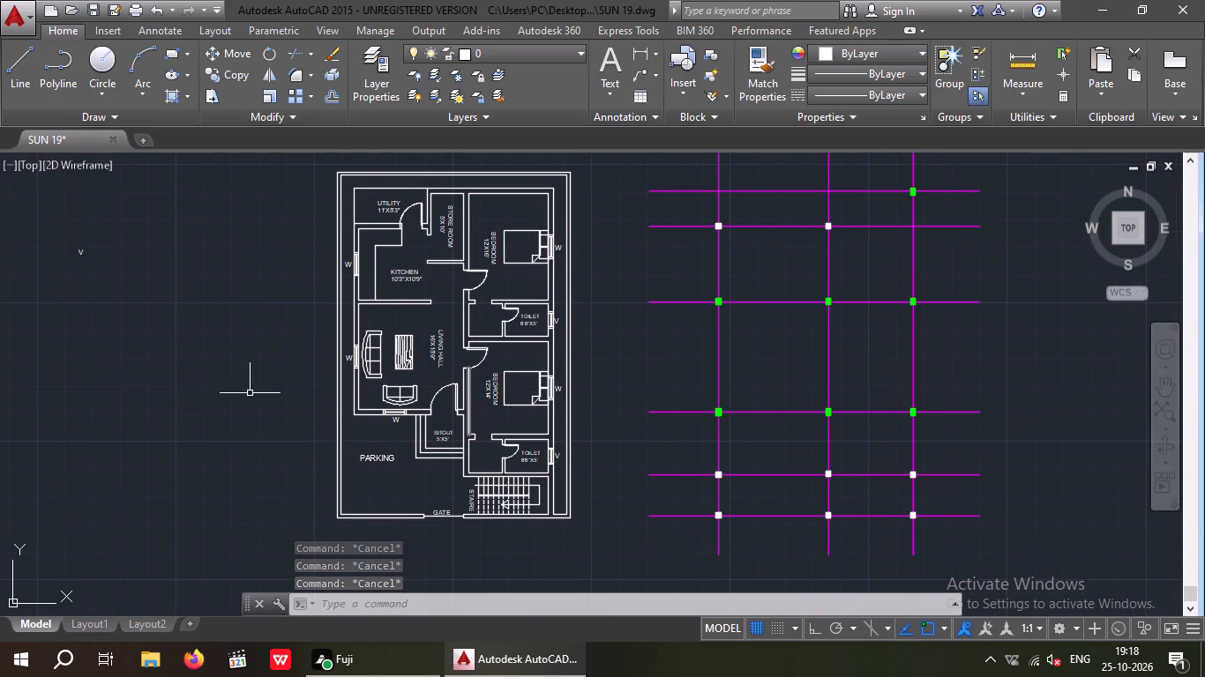
{"action": "middle_click_drag", "start_coordinate": [168, 332], "coordinate": [251, 390]}
{"action": "left_click_drag", "start_coordinate": [191, 279], "coordinate": [107, 357]}
{"action": "left_click", "coordinate": [107, 357]}
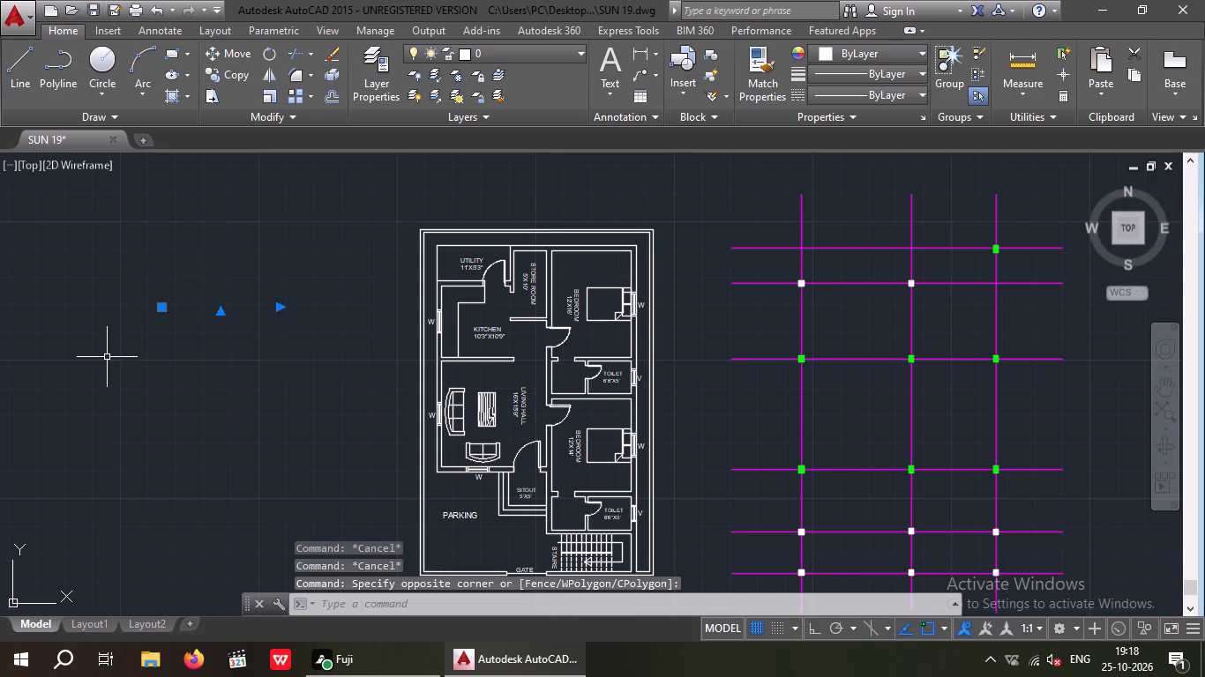
{"action": "key", "text": "Escape"}
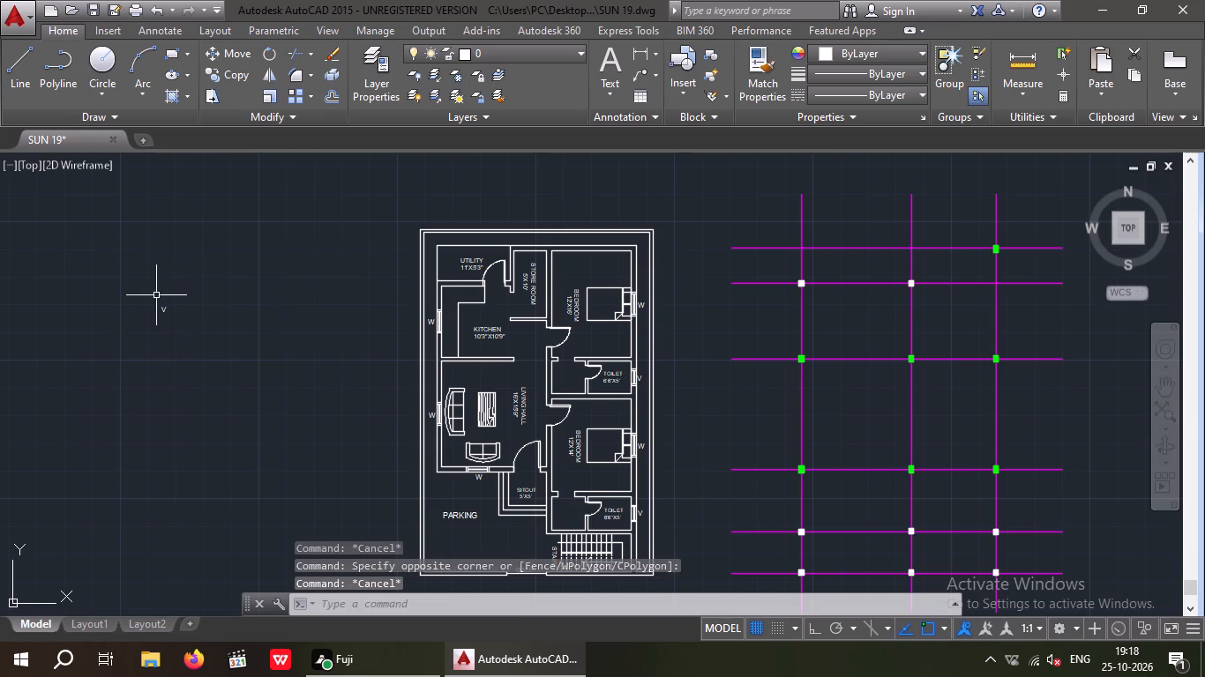
{"action": "scroll", "coordinate": [163, 310], "scroll_direction": "up", "scroll_amount": 3}
{"action": "double_click", "coordinate": [159, 303]}
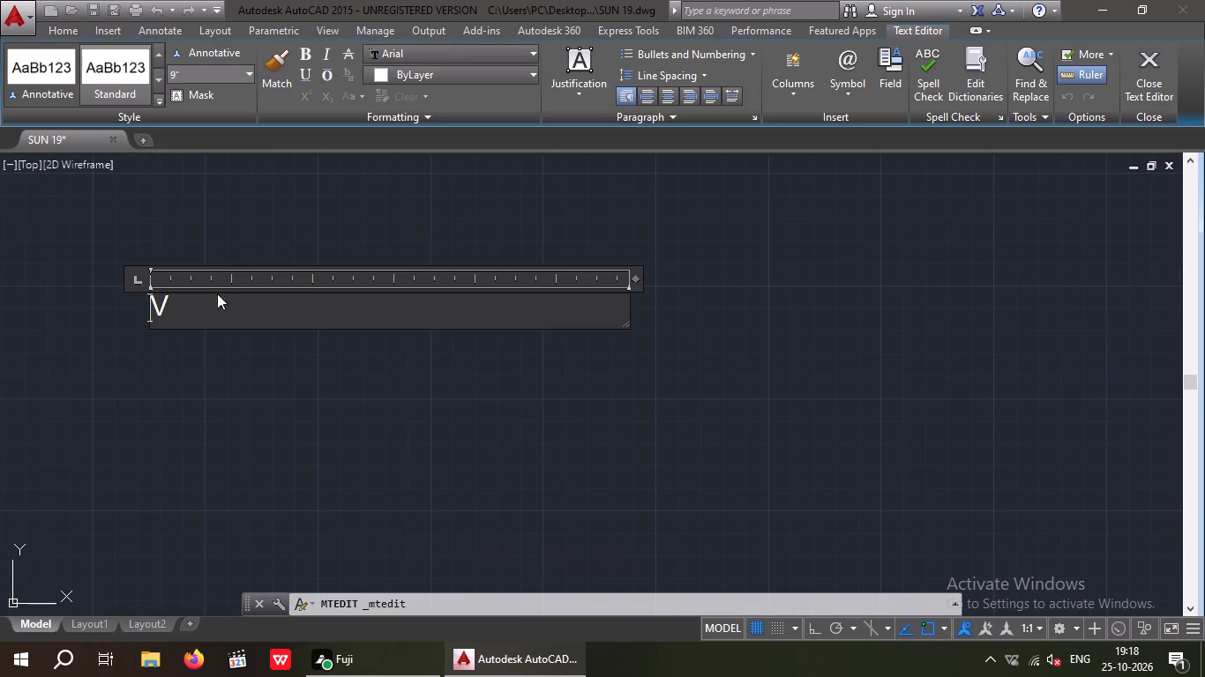
{"action": "left_click", "coordinate": [197, 298]}
{"action": "key", "text": "BackSpace"}
{"action": "key", "text": "d"}
{"action": "left_click", "coordinate": [205, 370]}
Copy the spare D label into the door opening of the northern 12'X16' bedroom.
{"action": "left_click_drag", "start_coordinate": [191, 281], "coordinate": [129, 346]}
{"action": "left_click", "coordinate": [123, 359]}
{"action": "left_click", "coordinate": [229, 74]}
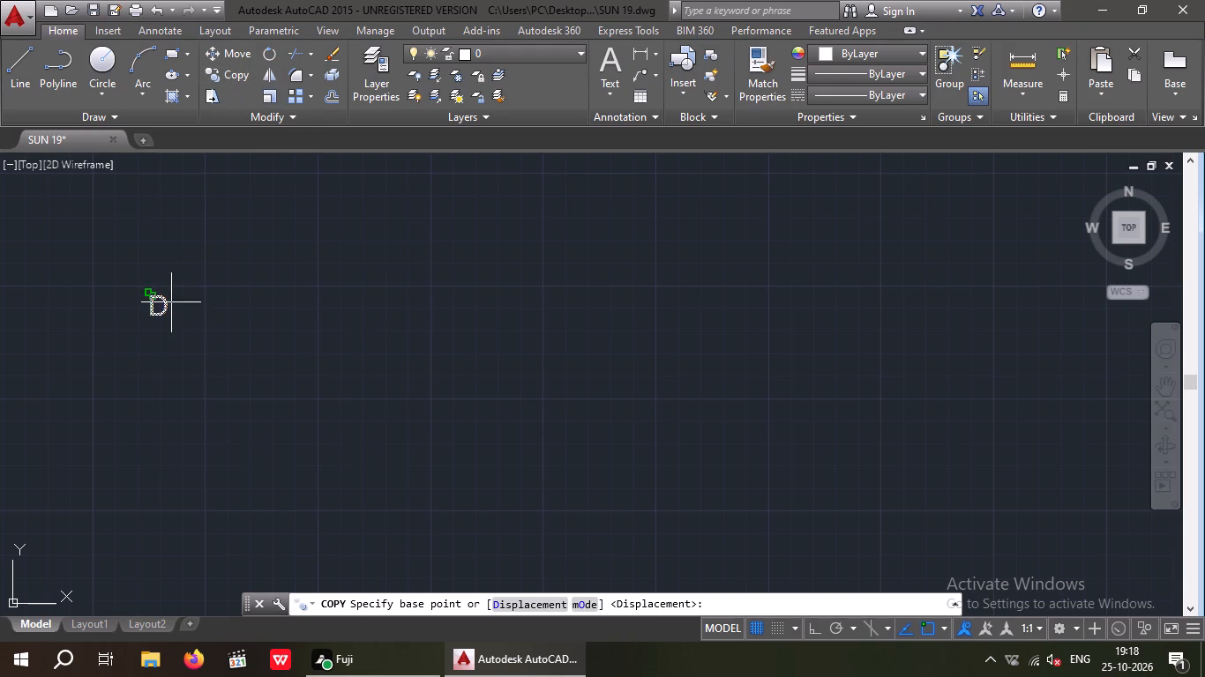
{"action": "left_click", "coordinate": [142, 319]}
{"action": "middle_click_drag", "start_coordinate": [281, 320], "coordinate": [54, 338]}
{"action": "scroll", "coordinate": [99, 312], "scroll_direction": "down", "scroll_amount": 3}
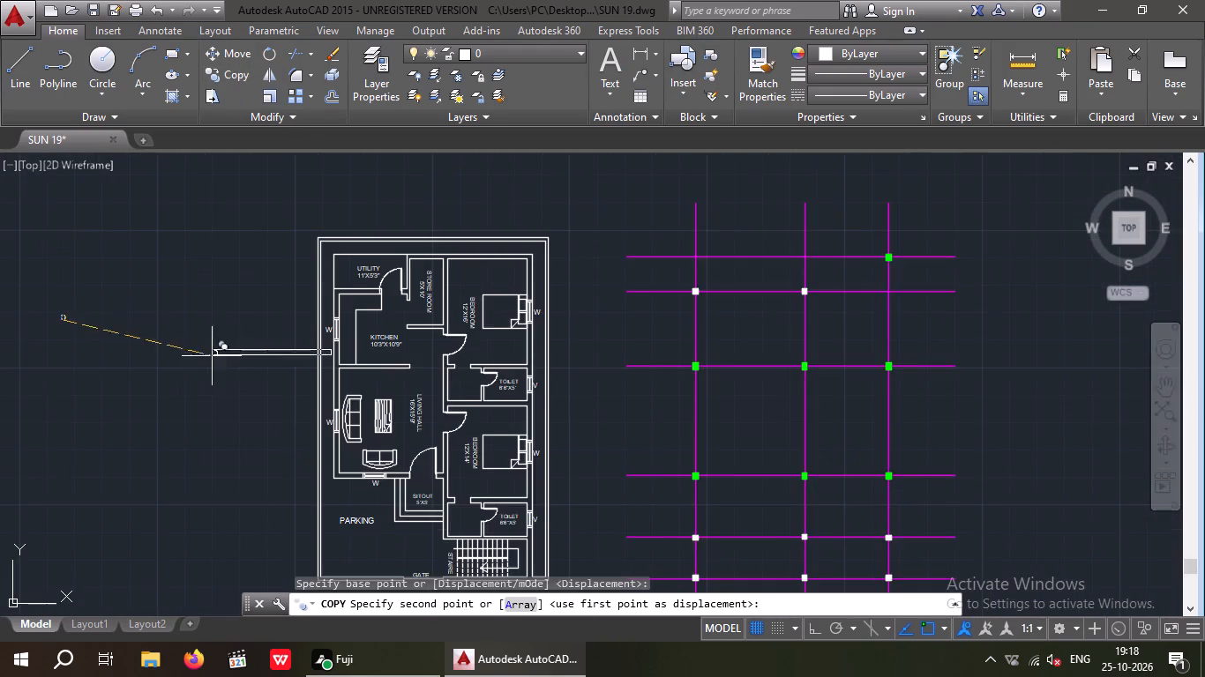
{"action": "middle_click_drag", "start_coordinate": [206, 359], "coordinate": [123, 391]}
{"action": "scroll", "coordinate": [348, 377], "scroll_direction": "up", "scroll_amount": 4}
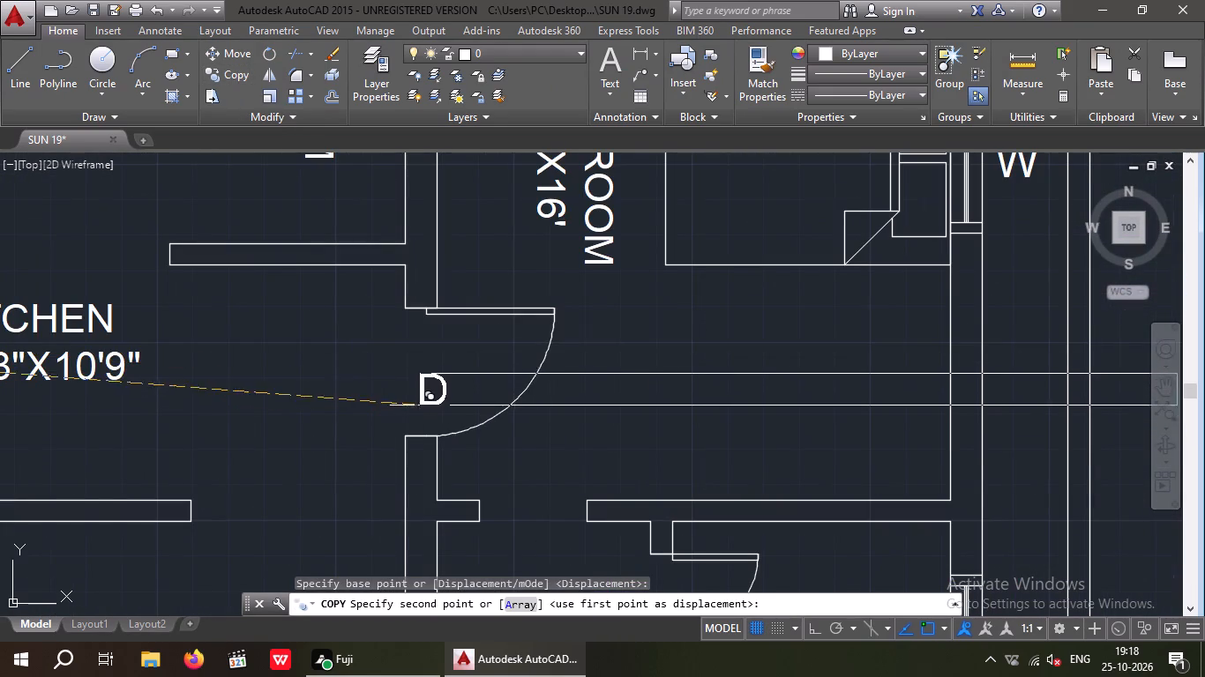
{"action": "left_click", "coordinate": [408, 394]}
Place another copy of the D label in the door opening of the 12'X14' bedroom.
{"action": "scroll", "coordinate": [411, 361], "scroll_direction": "down", "scroll_amount": 3}
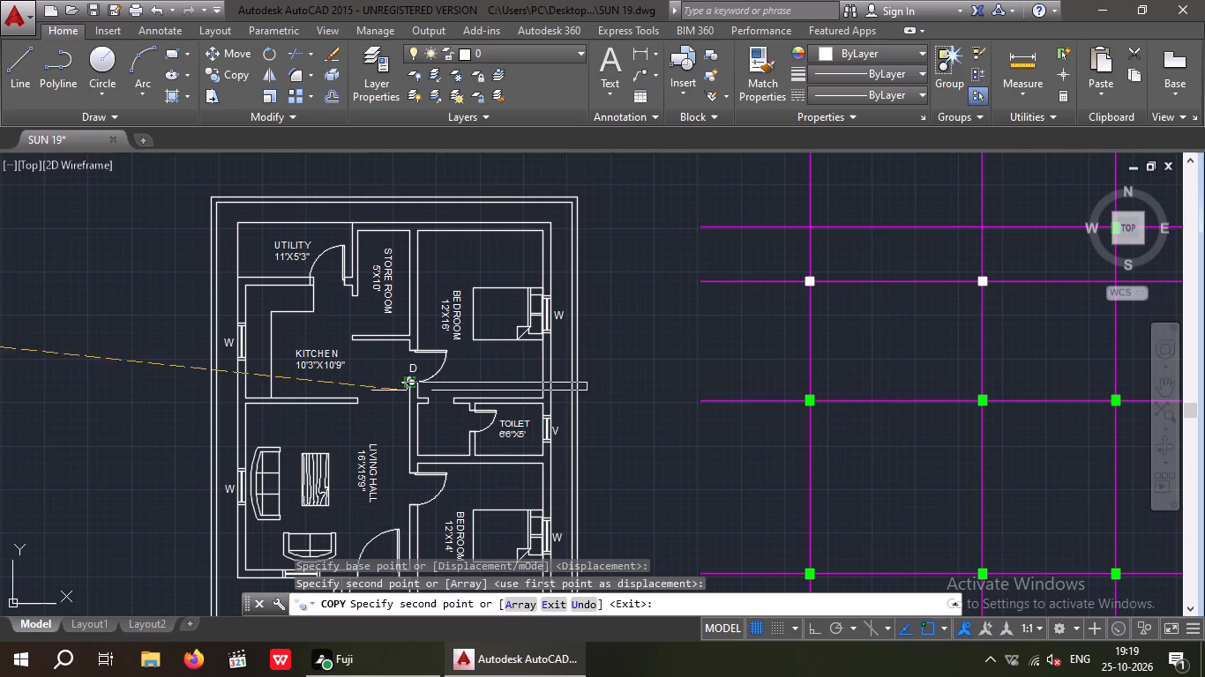
{"action": "middle_click_drag", "start_coordinate": [393, 438], "coordinate": [380, 333]}
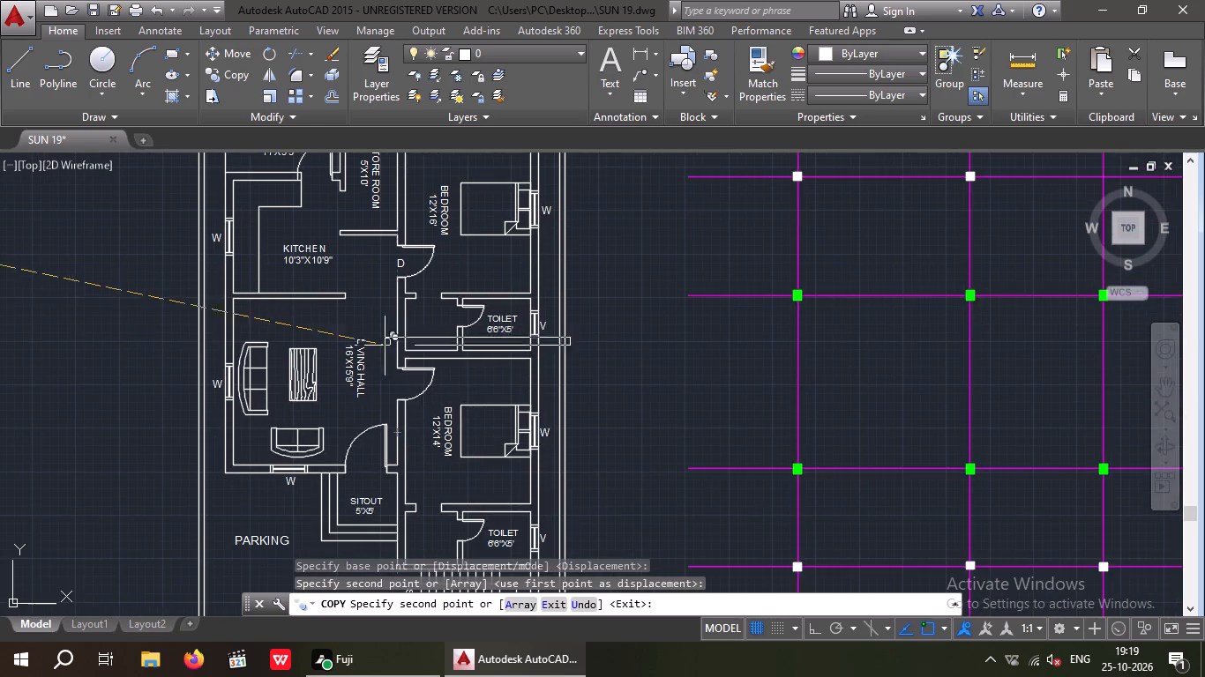
{"action": "scroll", "coordinate": [407, 403], "scroll_direction": "up", "scroll_amount": 2}
{"action": "left_click", "coordinate": [381, 370]}
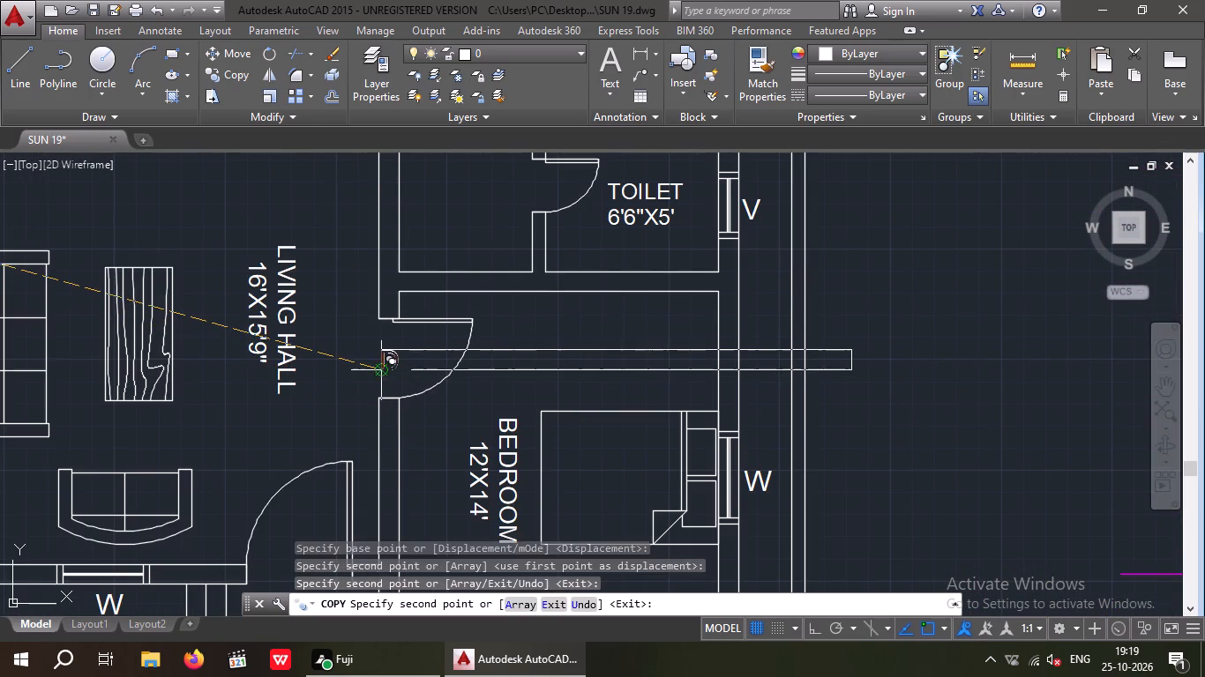
Place a further copy of the D label in the utility door opening and finish copying.
{"action": "scroll", "coordinate": [387, 359], "scroll_direction": "down", "scroll_amount": 3}
{"action": "scroll", "coordinate": [335, 228], "scroll_direction": "up", "scroll_amount": 2}
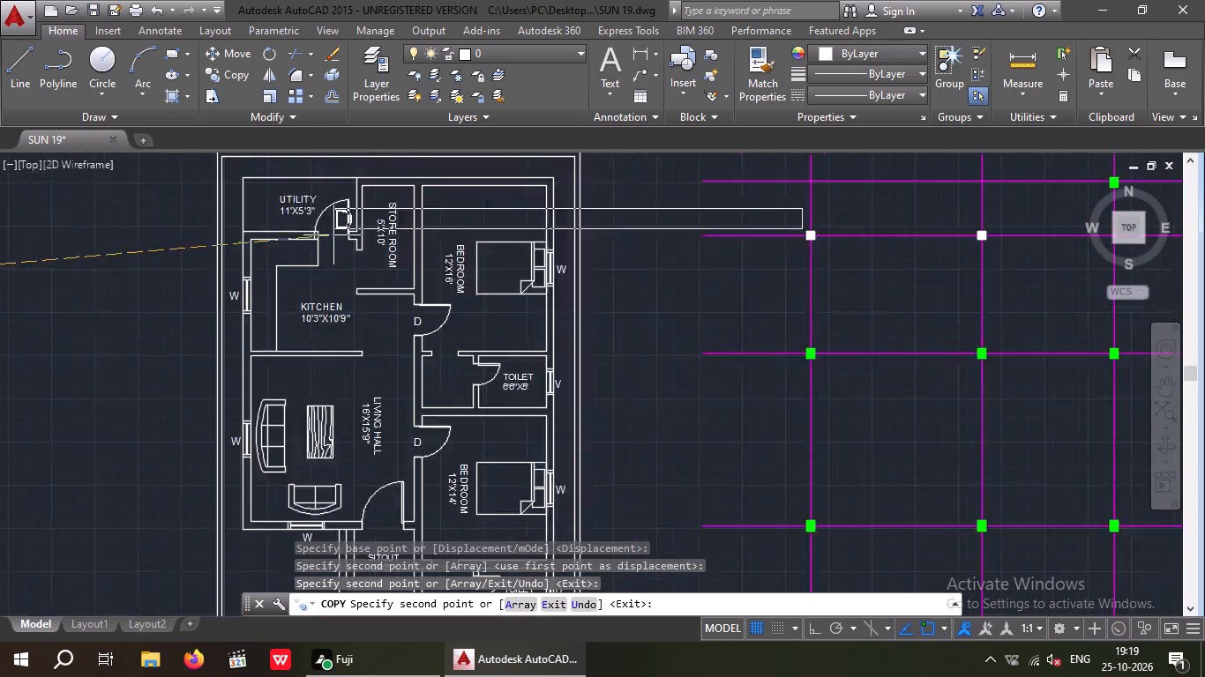
{"action": "scroll", "coordinate": [333, 239], "scroll_direction": "up", "scroll_amount": 2}
{"action": "left_click", "coordinate": [311, 248]}
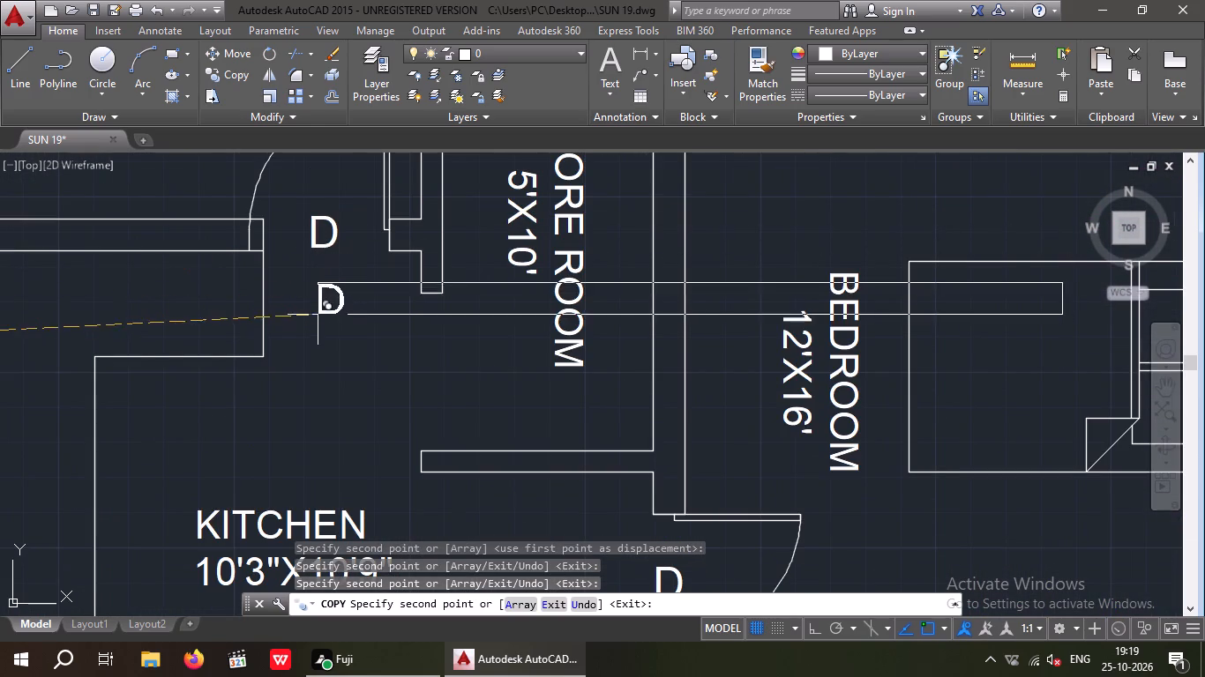
{"action": "middle_click_drag", "start_coordinate": [330, 366], "coordinate": [337, 414]}
{"action": "key", "text": "Escape"}
{"action": "key", "text": "Escape"}
Stretch the west end of the utility door's swing east to the end of the kitchen wall.
{"action": "middle_click_drag", "start_coordinate": [339, 374], "coordinate": [363, 446]}
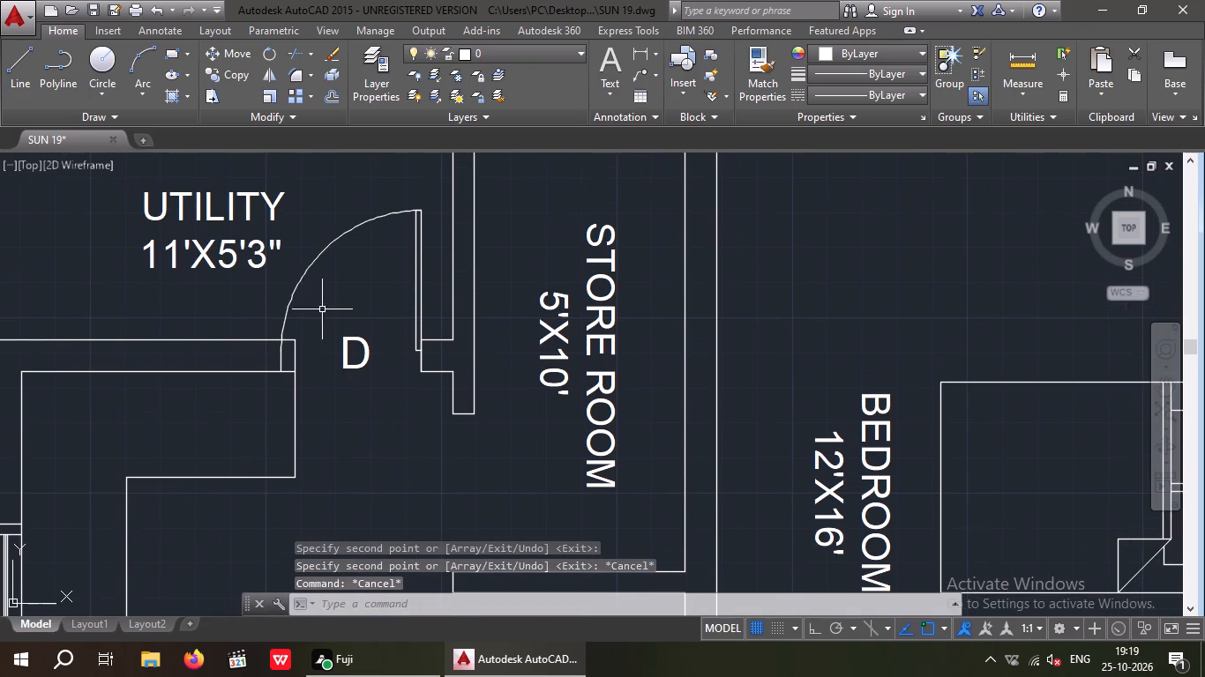
{"action": "left_click_drag", "start_coordinate": [322, 309], "coordinate": [296, 308]}
{"action": "left_click", "coordinate": [287, 303]}
{"action": "scroll", "coordinate": [284, 353], "scroll_direction": "up", "scroll_amount": 2}
{"action": "left_click", "coordinate": [270, 347]}
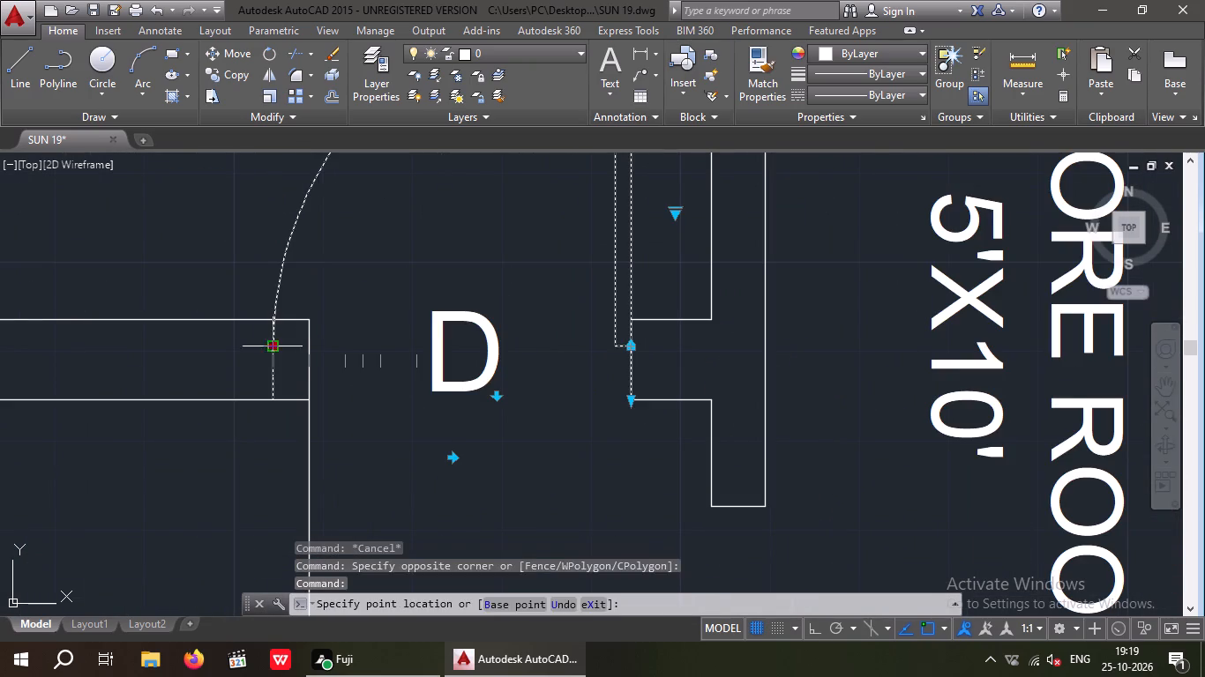
{"action": "left_click", "coordinate": [310, 346]}
{"action": "key", "text": "Escape"}
Change the spare D label in the empty space west of the plan to read D1.
{"action": "scroll", "coordinate": [310, 345], "scroll_direction": "down", "scroll_amount": 3}
{"action": "middle_click_drag", "start_coordinate": [343, 397], "coordinate": [344, 346]}
{"action": "scroll", "coordinate": [358, 326], "scroll_direction": "down", "scroll_amount": 2}
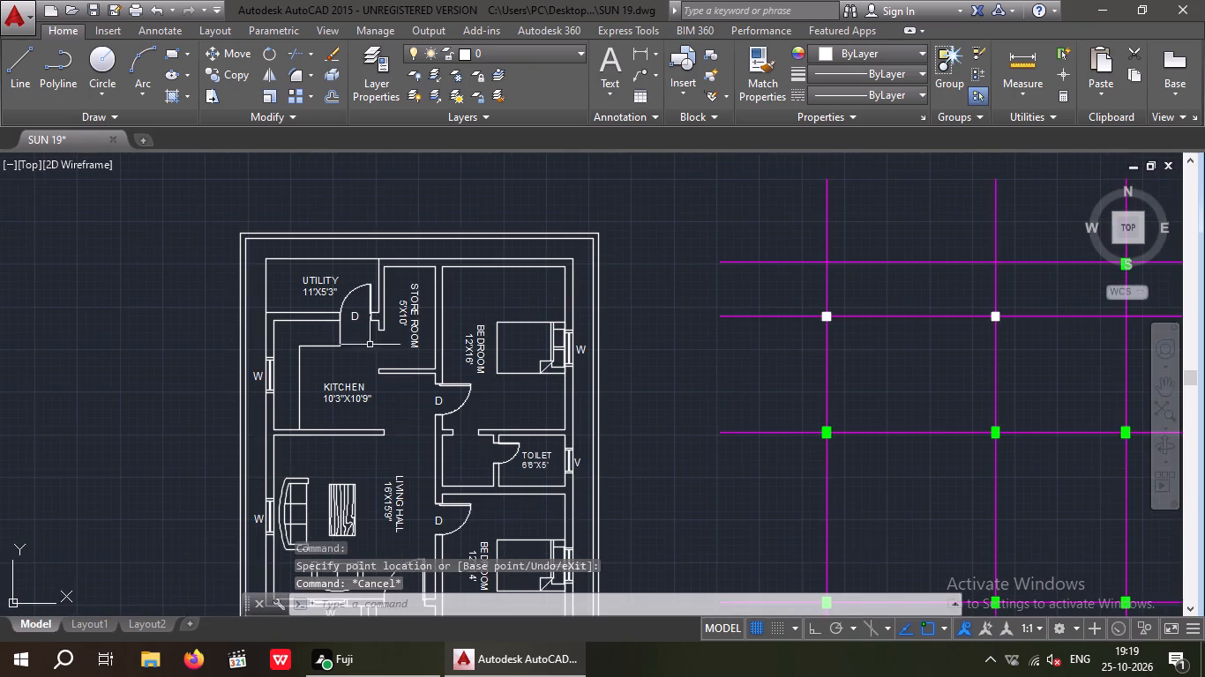
{"action": "middle_click_drag", "start_coordinate": [394, 407], "coordinate": [391, 343]}
{"action": "scroll", "coordinate": [393, 350], "scroll_direction": "down", "scroll_amount": 2}
{"action": "middle_click_drag", "start_coordinate": [406, 384], "coordinate": [411, 403]}
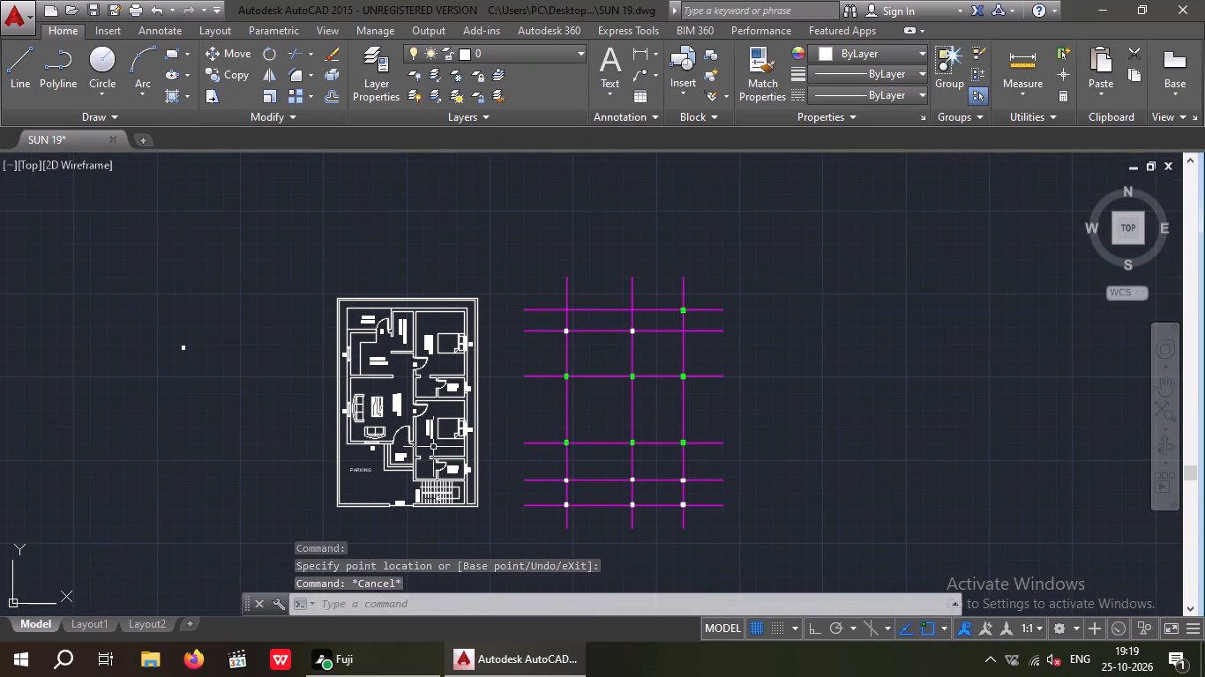
{"action": "scroll", "coordinate": [193, 340], "scroll_direction": "up", "scroll_amount": 3}
{"action": "double_click", "coordinate": [153, 374]}
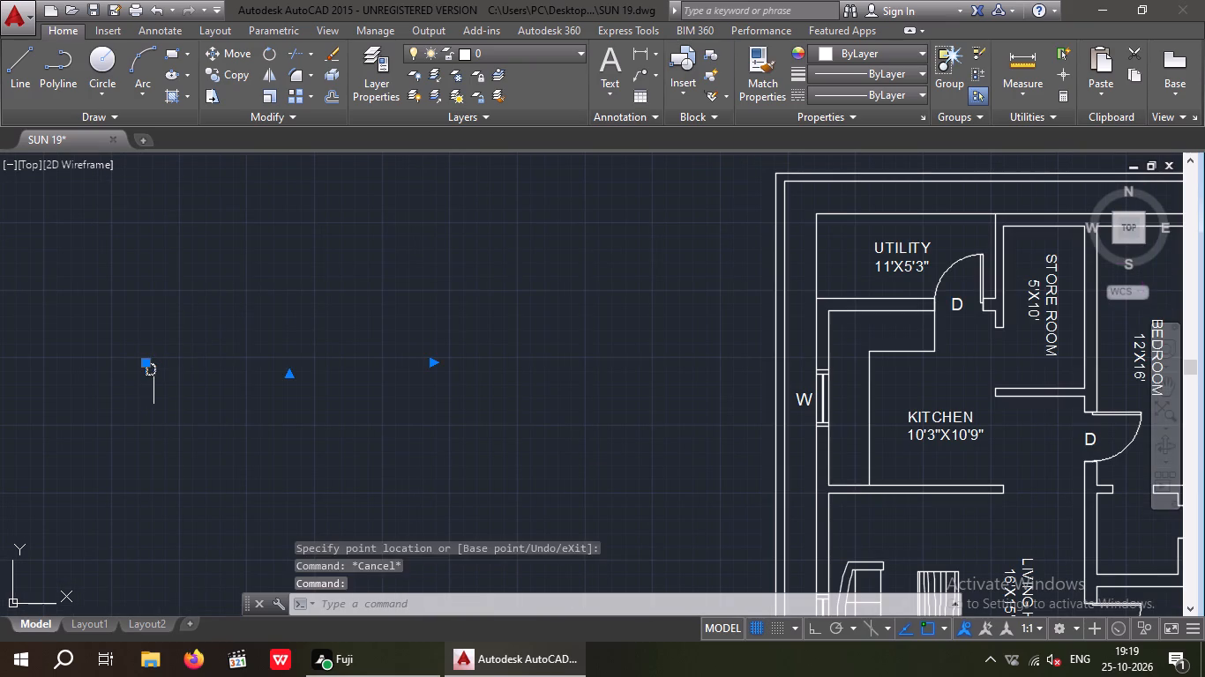
{"action": "key", "text": "1"}
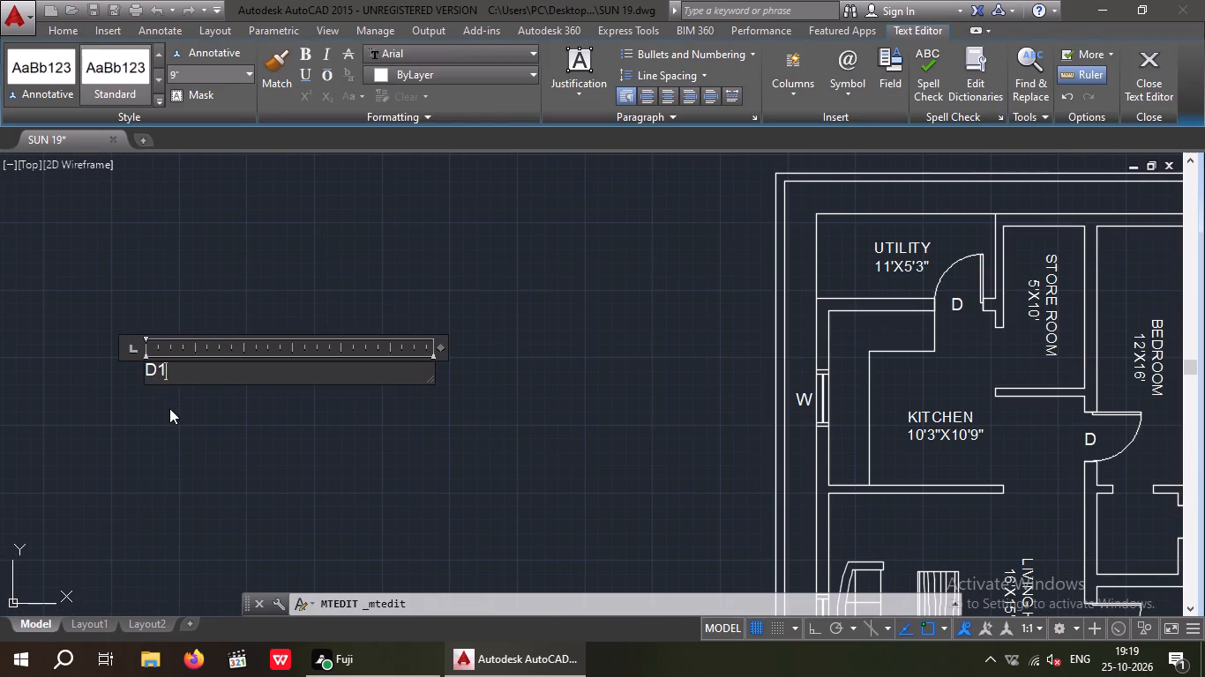
{"action": "left_click", "coordinate": [168, 410]}
Copy the spare D1 label into the northern toilet's door opening.
{"action": "left_click_drag", "start_coordinate": [196, 334], "coordinate": [124, 397]}
{"action": "left_click", "coordinate": [124, 397]}
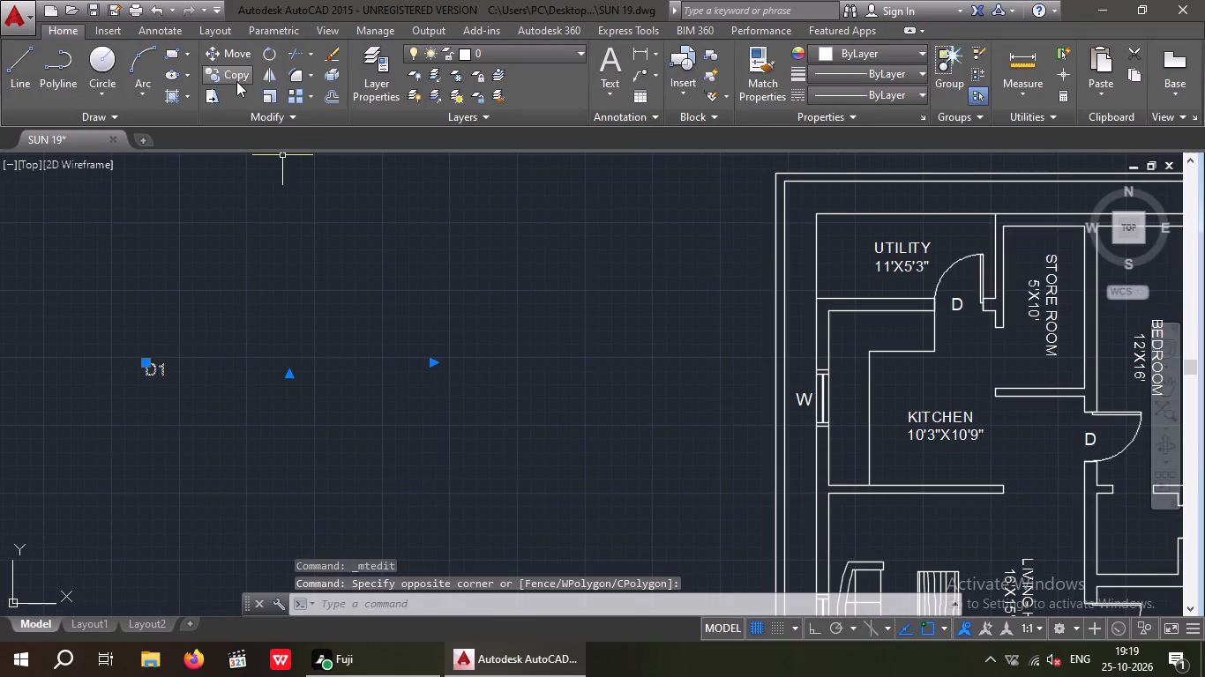
{"action": "left_click", "coordinate": [236, 81]}
{"action": "left_click", "coordinate": [145, 375]}
{"action": "scroll", "coordinate": [146, 372], "scroll_direction": "down", "scroll_amount": 3}
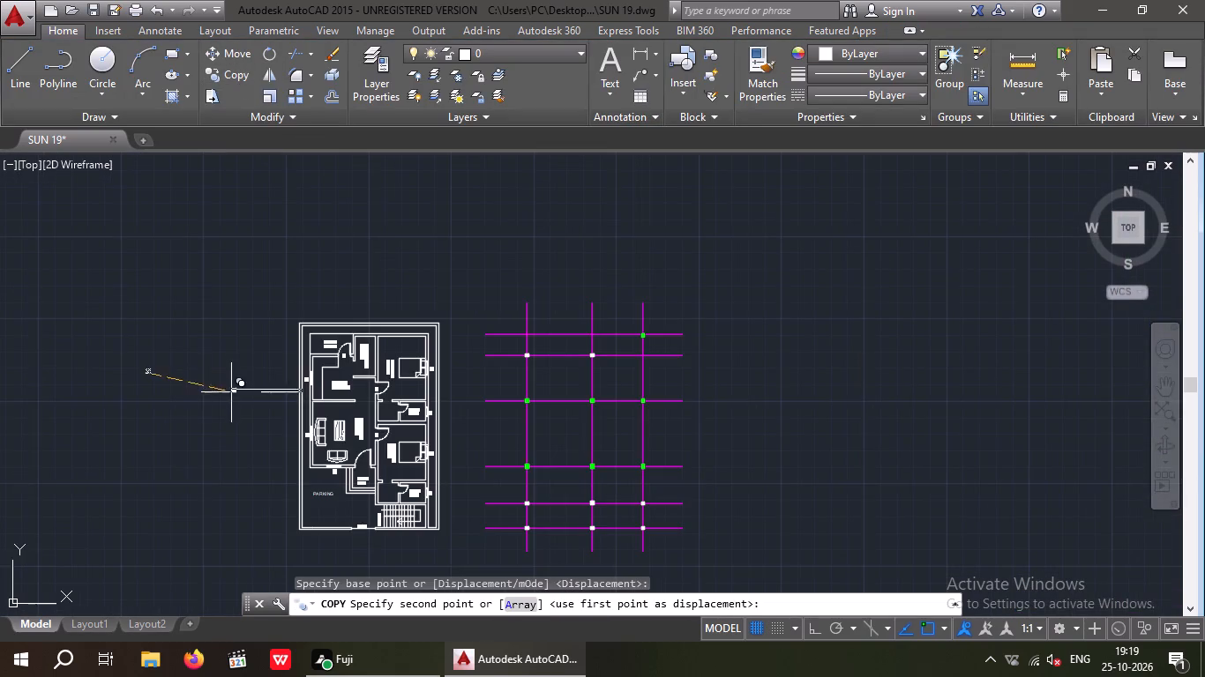
{"action": "scroll", "coordinate": [353, 378], "scroll_direction": "up", "scroll_amount": 4}
{"action": "middle_click_drag", "start_coordinate": [403, 436], "coordinate": [340, 366]}
{"action": "scroll", "coordinate": [560, 495], "scroll_direction": "up", "scroll_amount": 2}
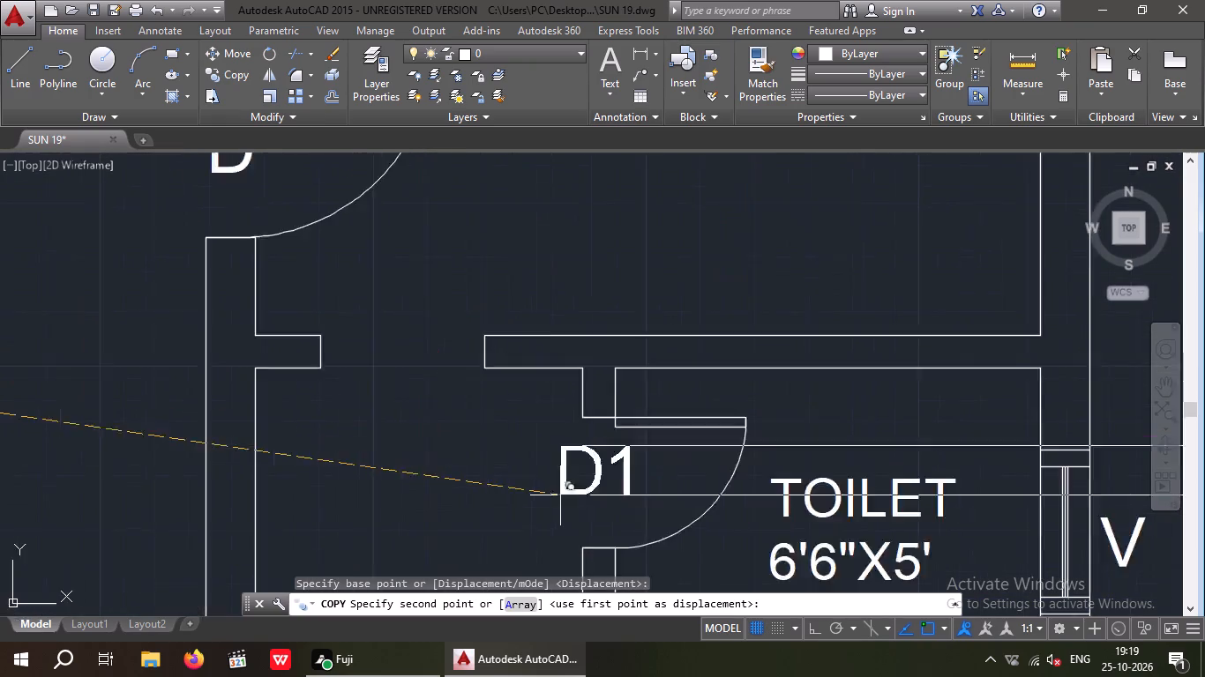
{"action": "scroll", "coordinate": [560, 496], "scroll_direction": "up", "scroll_amount": 2}
{"action": "scroll", "coordinate": [568, 489], "scroll_direction": "down", "scroll_amount": 2}
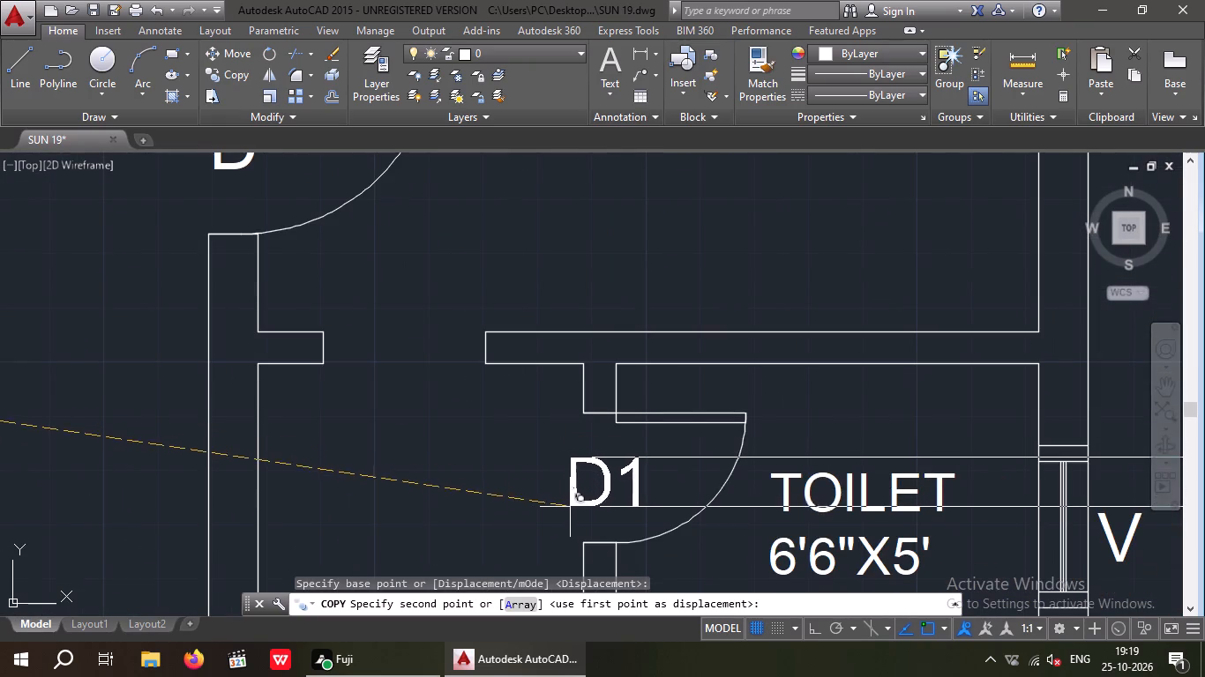
{"action": "left_click", "coordinate": [572, 508]}
Place another copy of the D1 label in the southern toilet's door opening and finish copying.
{"action": "scroll", "coordinate": [530, 430], "scroll_direction": "down", "scroll_amount": 4}
{"action": "middle_click_drag", "start_coordinate": [498, 462], "coordinate": [468, 326]}
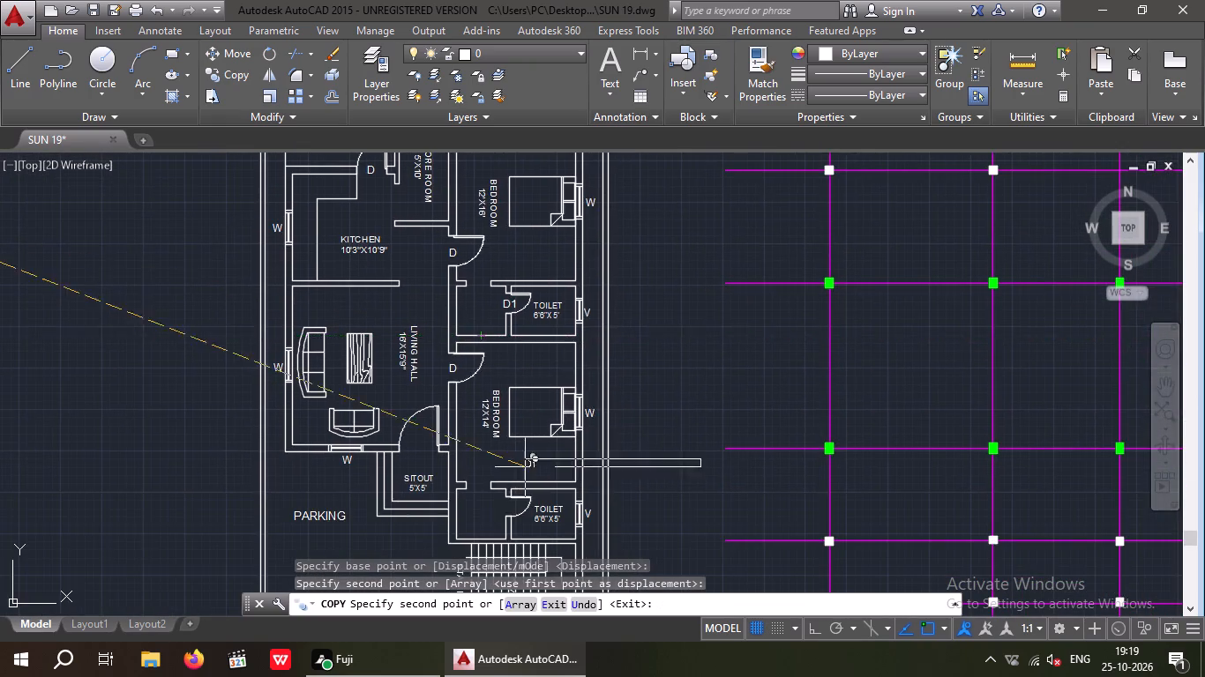
{"action": "scroll", "coordinate": [521, 520], "scroll_direction": "up", "scroll_amount": 3}
{"action": "left_click", "coordinate": [445, 486]}
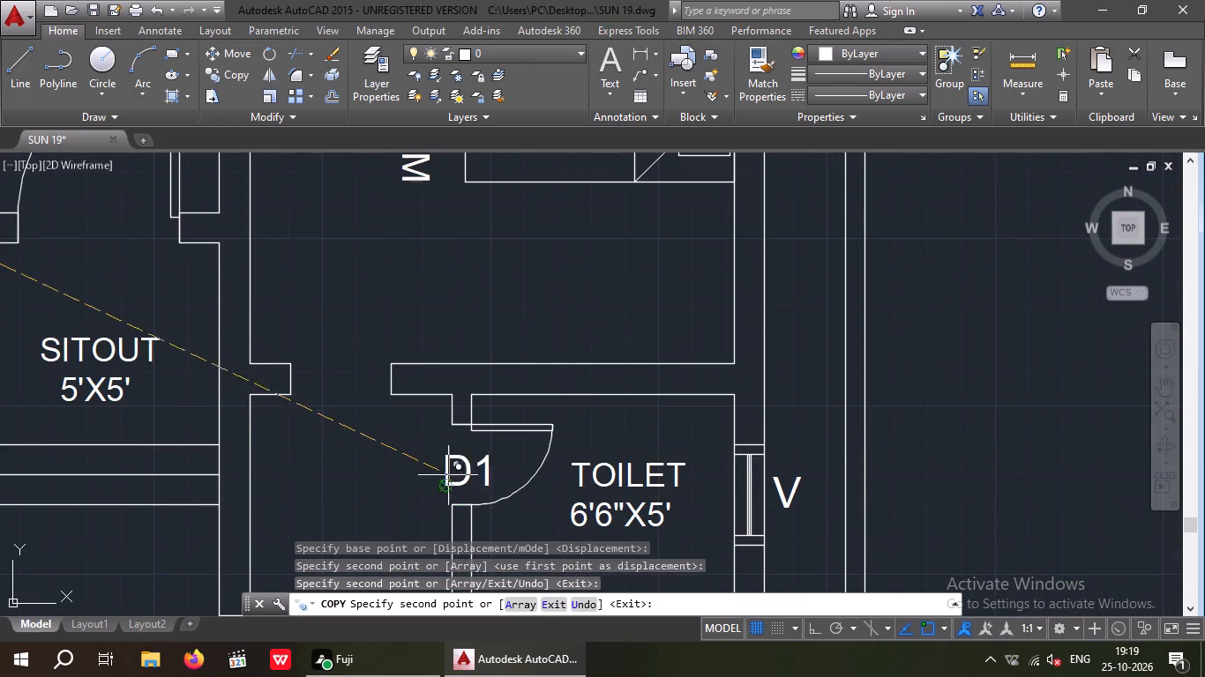
{"action": "scroll", "coordinate": [451, 453], "scroll_direction": "down", "scroll_amount": 3}
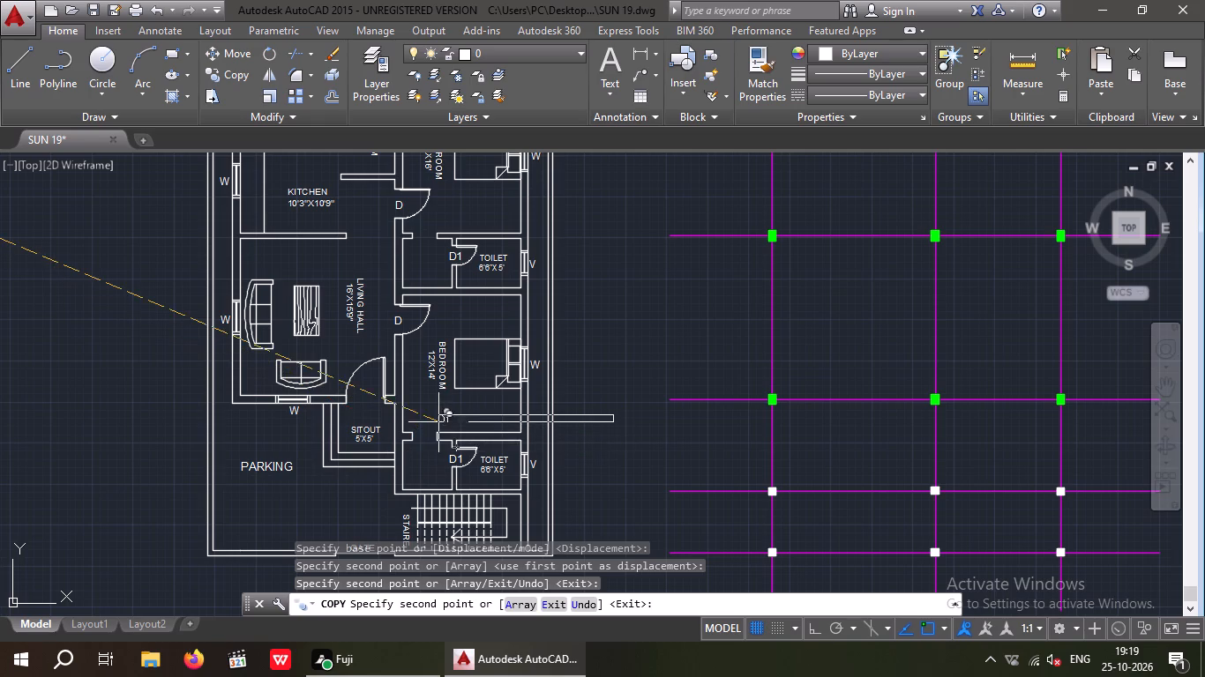
{"action": "middle_click_drag", "start_coordinate": [440, 423], "coordinate": [420, 475]}
{"action": "key", "text": "Escape"}
{"action": "key", "text": "Escape"}
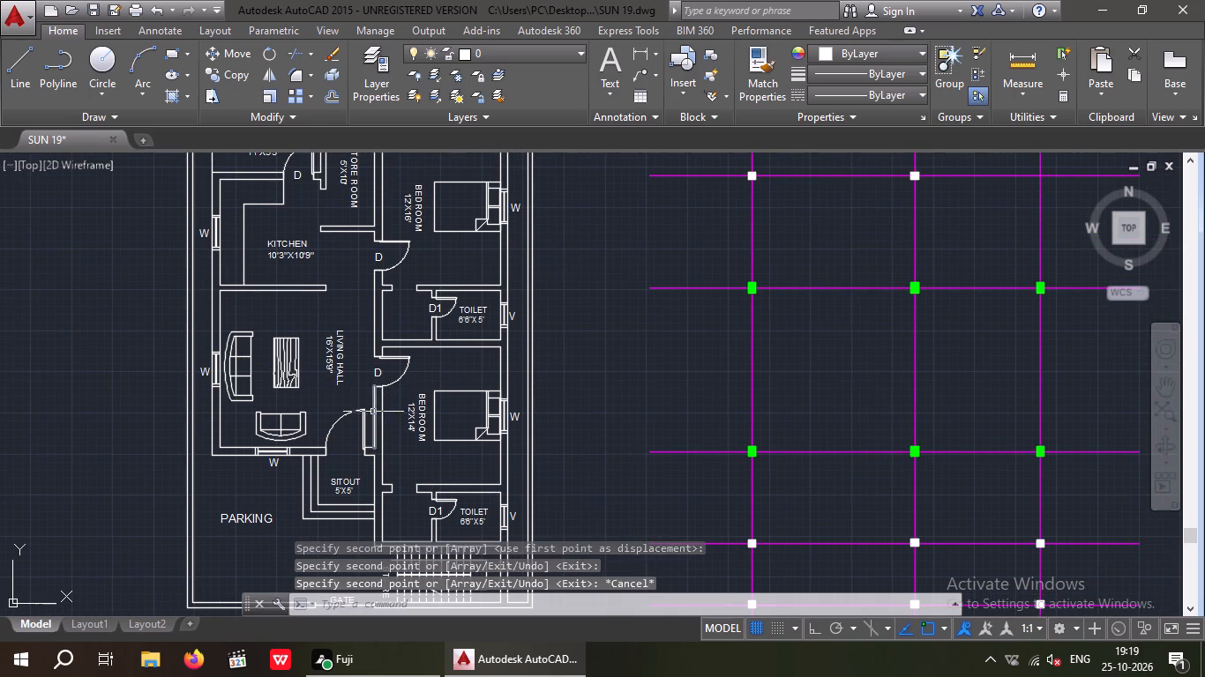
Change the spare D1 label in the empty space west of the plan to read MD.
{"action": "middle_click_drag", "start_coordinate": [250, 369], "coordinate": [491, 351]}
{"action": "scroll", "coordinate": [474, 383], "scroll_direction": "down", "scroll_amount": 2}
{"action": "double_click", "coordinate": [304, 311]}
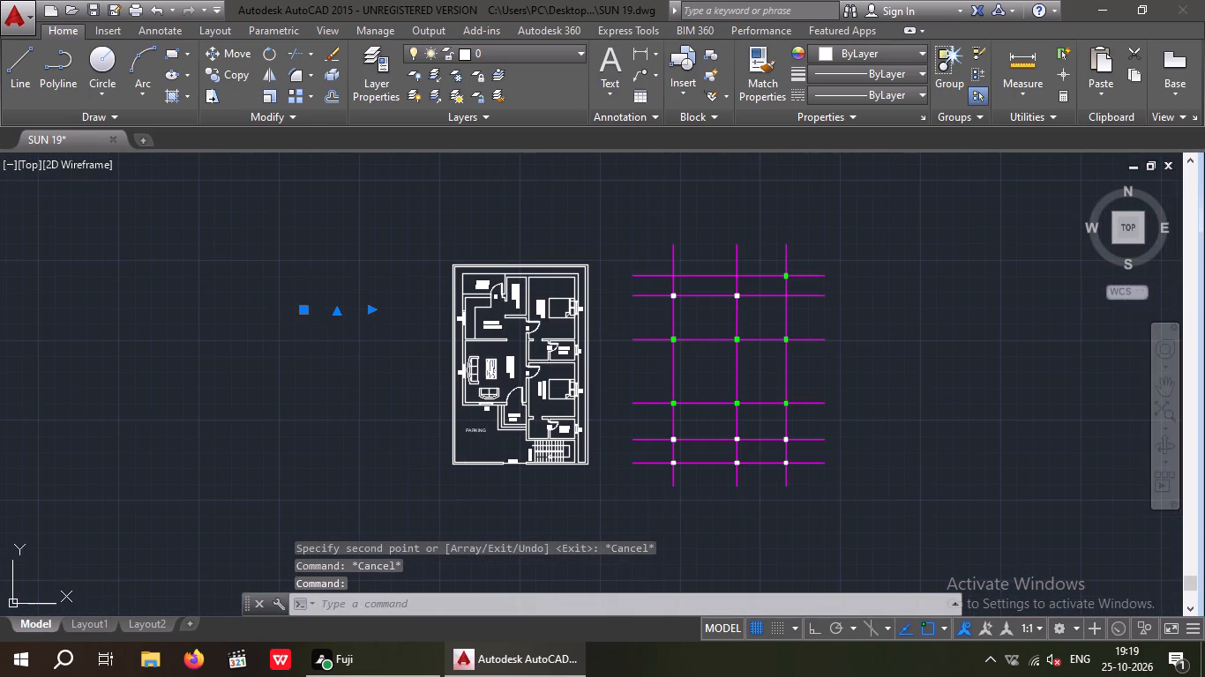
{"action": "scroll", "coordinate": [304, 314], "scroll_direction": "up", "scroll_amount": 2}
{"action": "left_click", "coordinate": [348, 322]}
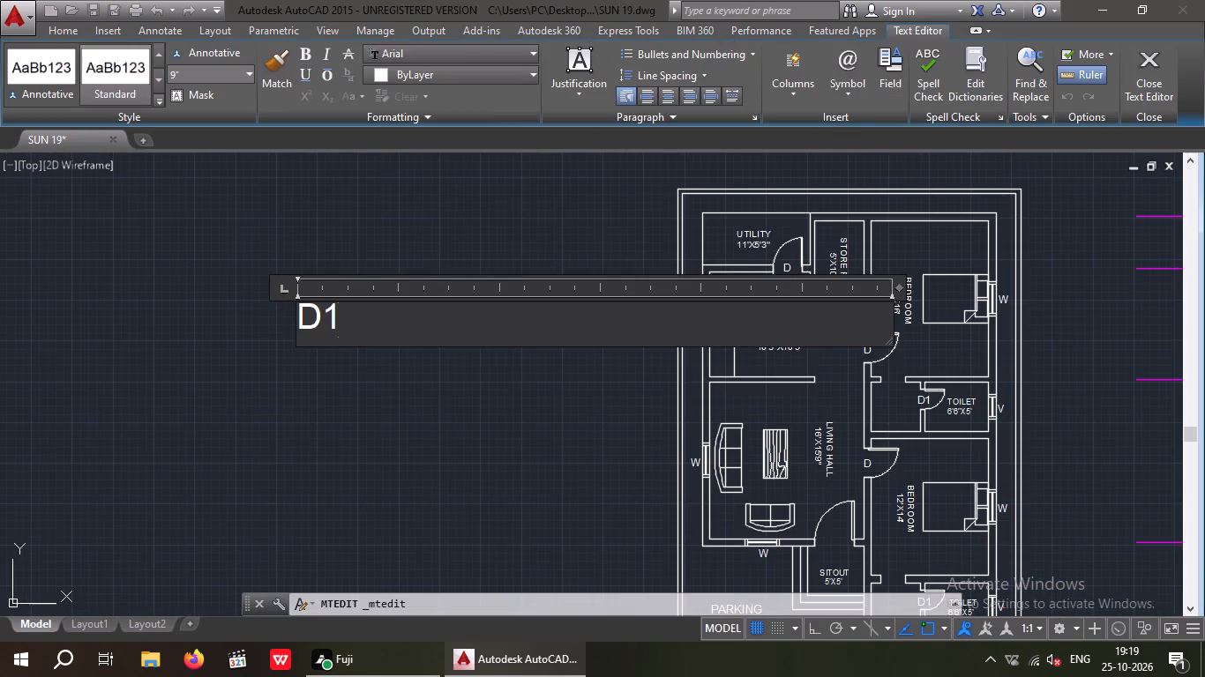
{"action": "key", "text": "BackSpace"}
{"action": "key", "text": "Left"}
{"action": "key", "text": "m"}
{"action": "left_click", "coordinate": [332, 361]}
Move the MD label into the main door opening between the living hall and the sitout.
{"action": "left_click_drag", "start_coordinate": [352, 283], "coordinate": [272, 341]}
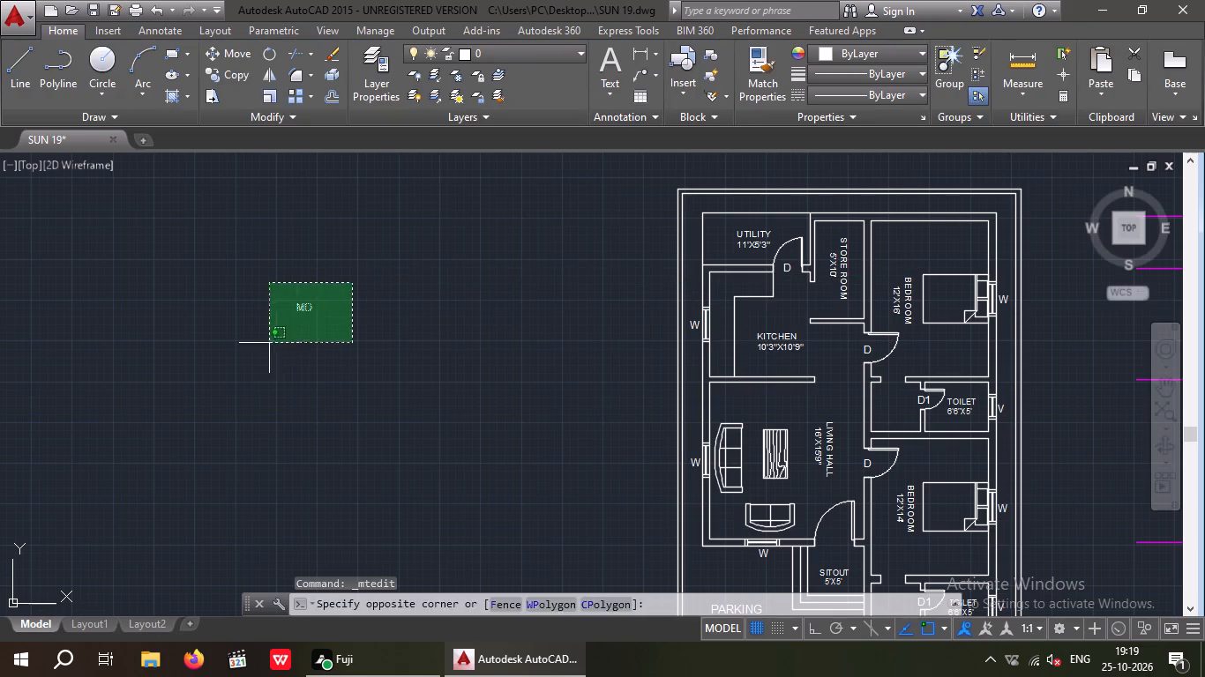
{"action": "left_click", "coordinate": [269, 343]}
{"action": "left_click", "coordinate": [236, 49]}
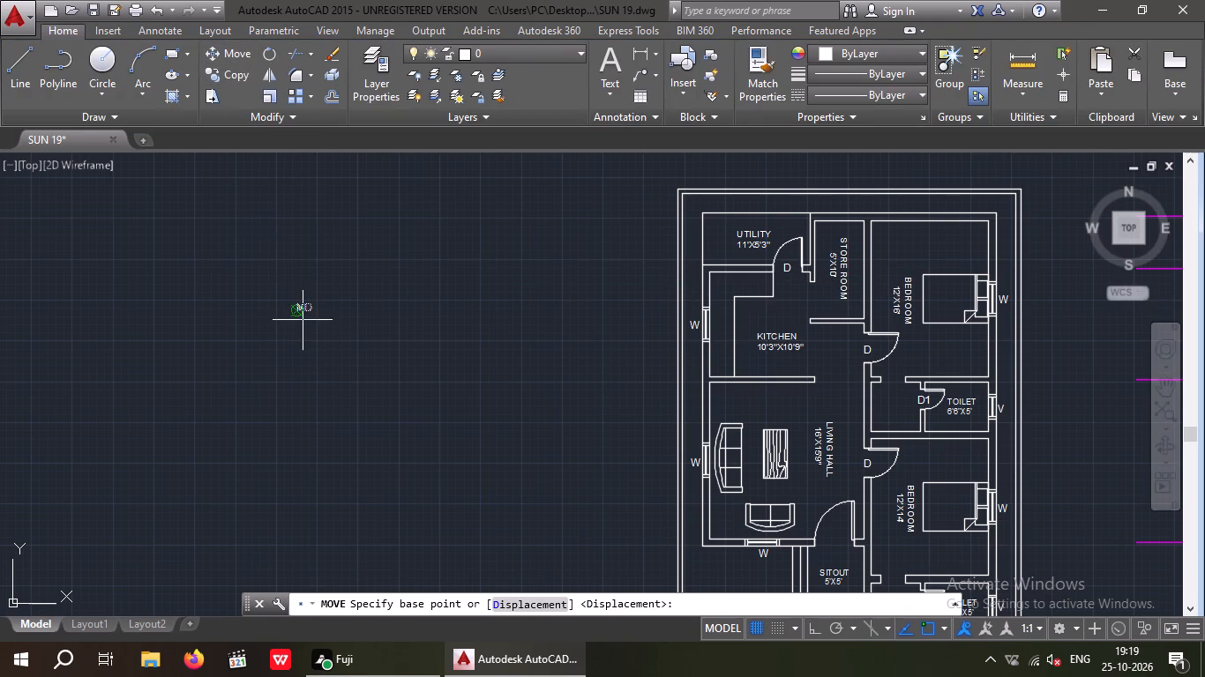
{"action": "left_click", "coordinate": [303, 320]}
{"action": "middle_click_drag", "start_coordinate": [430, 442], "coordinate": [201, 273]}
{"action": "scroll", "coordinate": [566, 396], "scroll_direction": "up", "scroll_amount": 3}
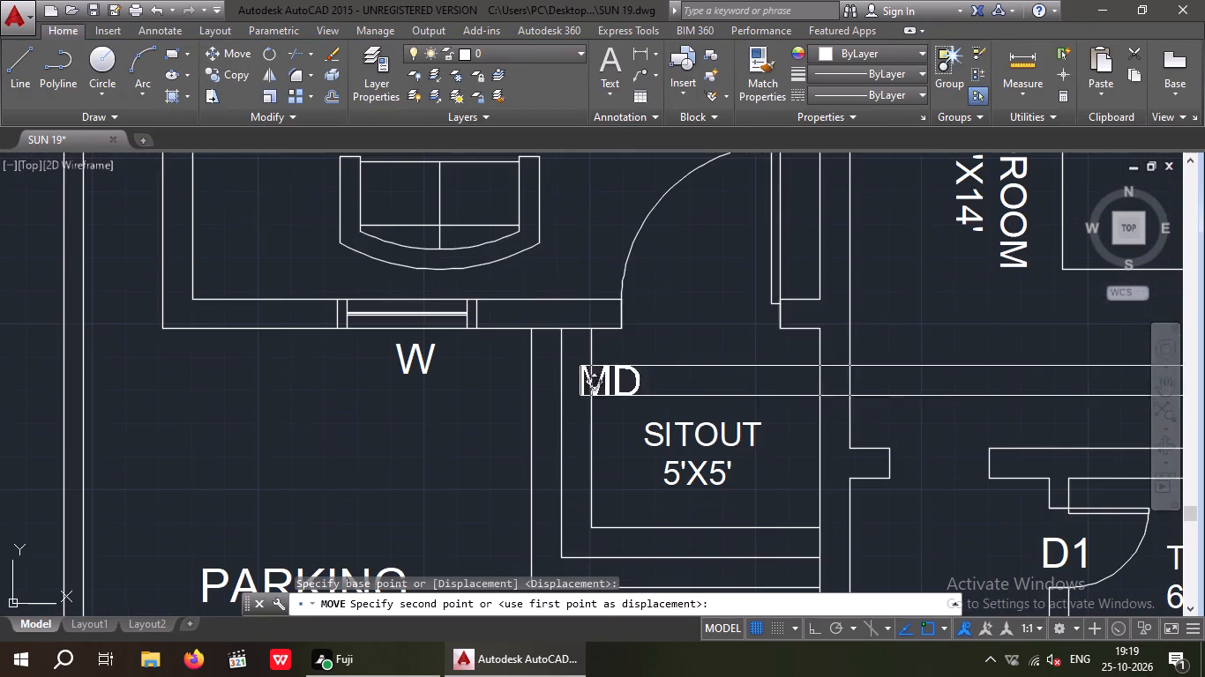
{"action": "left_click", "coordinate": [679, 325]}
{"action": "key", "text": "Escape"}
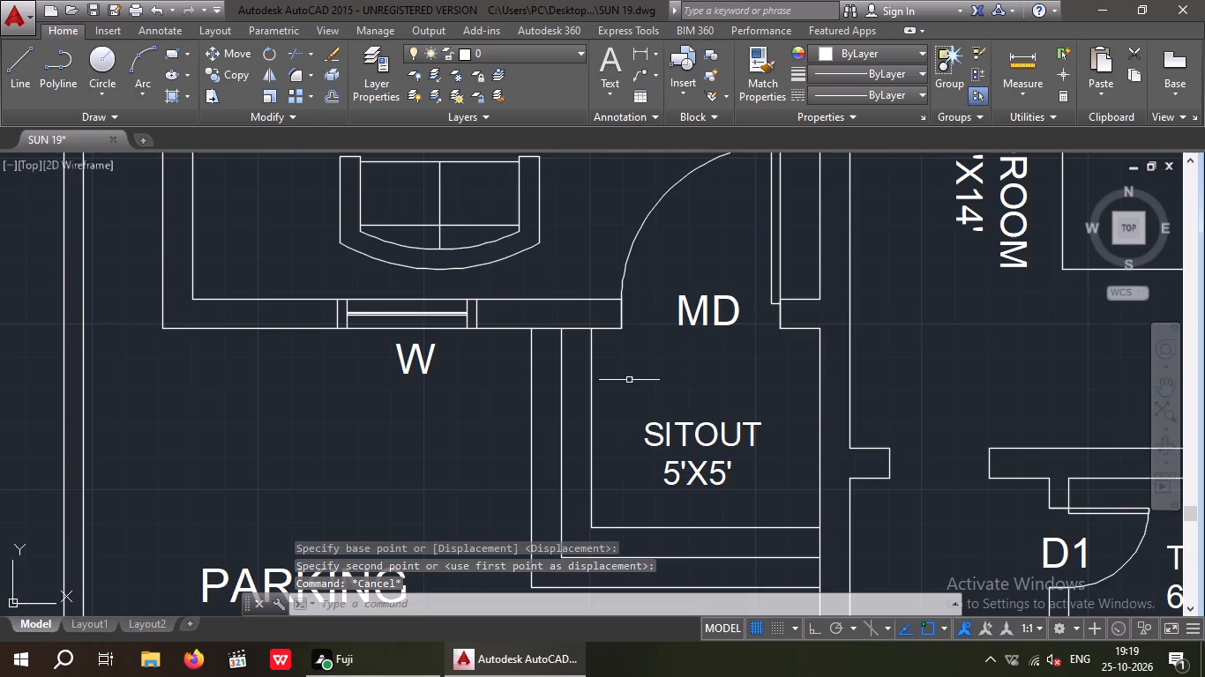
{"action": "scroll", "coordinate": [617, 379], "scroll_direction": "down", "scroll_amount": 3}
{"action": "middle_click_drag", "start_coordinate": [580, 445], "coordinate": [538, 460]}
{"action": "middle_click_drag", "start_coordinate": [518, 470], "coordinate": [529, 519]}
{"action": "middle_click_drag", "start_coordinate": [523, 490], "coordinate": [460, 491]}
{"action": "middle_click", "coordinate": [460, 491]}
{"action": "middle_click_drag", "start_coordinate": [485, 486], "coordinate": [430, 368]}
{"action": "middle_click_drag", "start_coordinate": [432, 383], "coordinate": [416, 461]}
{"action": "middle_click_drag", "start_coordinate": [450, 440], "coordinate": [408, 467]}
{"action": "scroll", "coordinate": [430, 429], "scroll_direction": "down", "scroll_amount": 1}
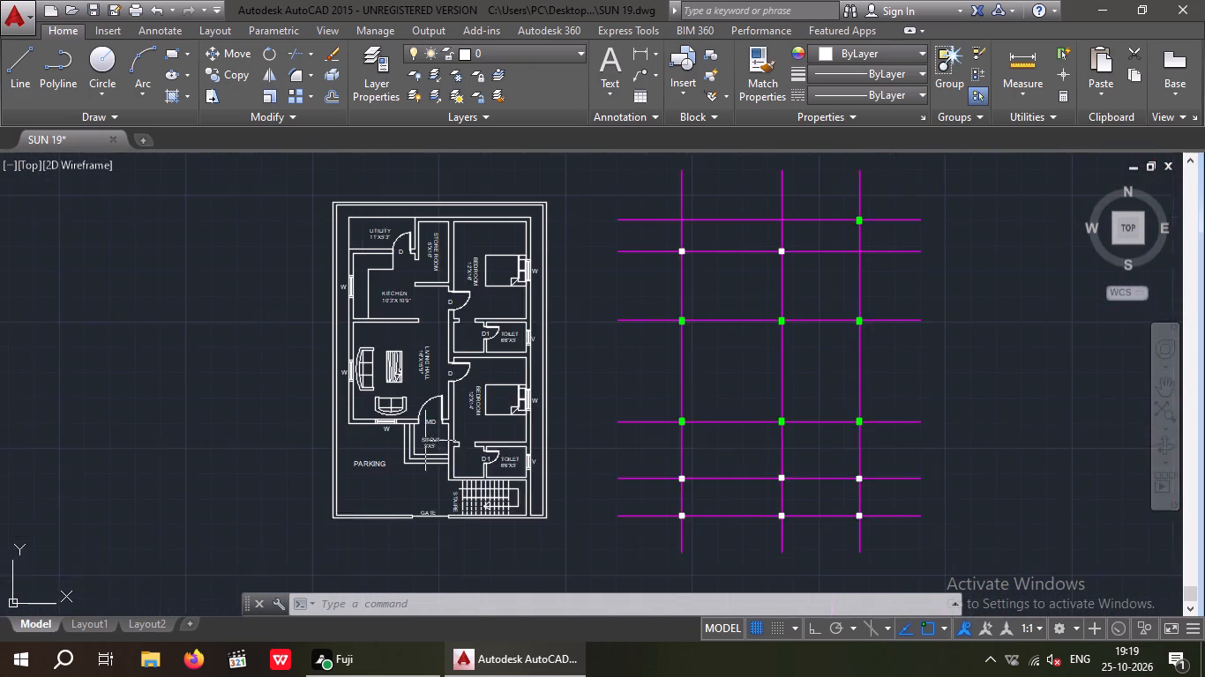
Move the PARKING label south, just inside the front compound wall and west of the gate.
{"action": "middle_click_drag", "start_coordinate": [424, 443], "coordinate": [409, 467]}
{"action": "scroll", "coordinate": [361, 487], "scroll_direction": "up", "scroll_amount": 3}
{"action": "left_click_drag", "start_coordinate": [351, 519], "coordinate": [316, 488]}
{"action": "left_click", "coordinate": [311, 457]}
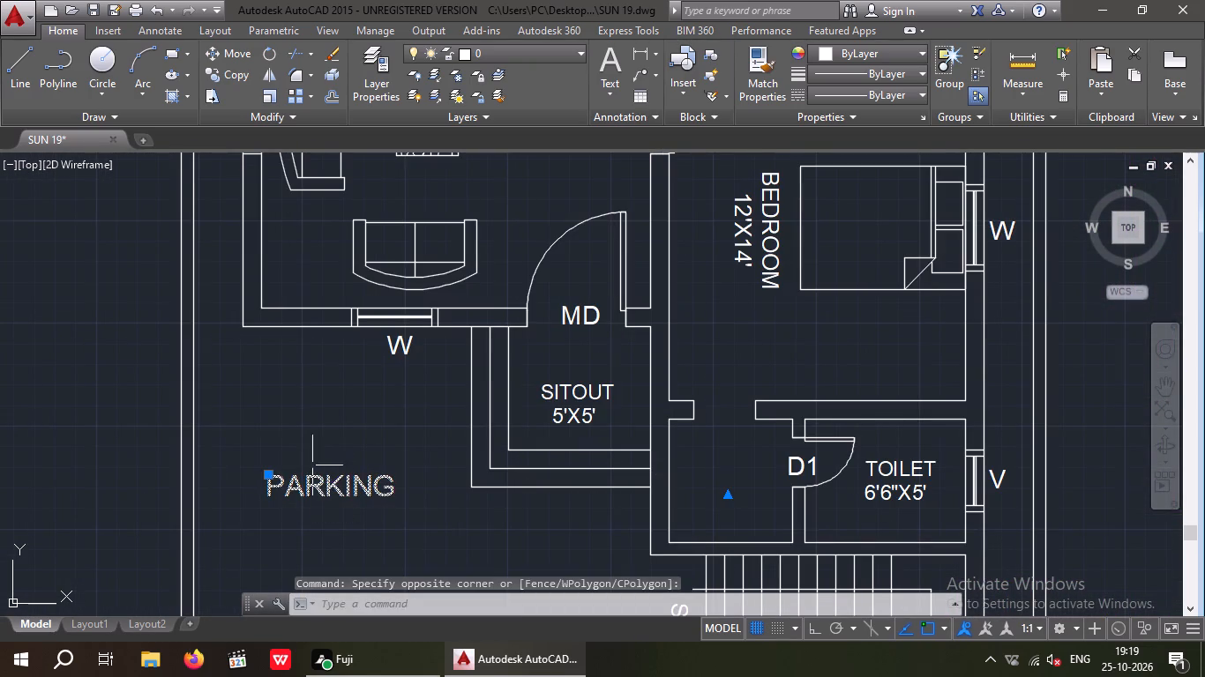
{"action": "left_click", "coordinate": [236, 48]}
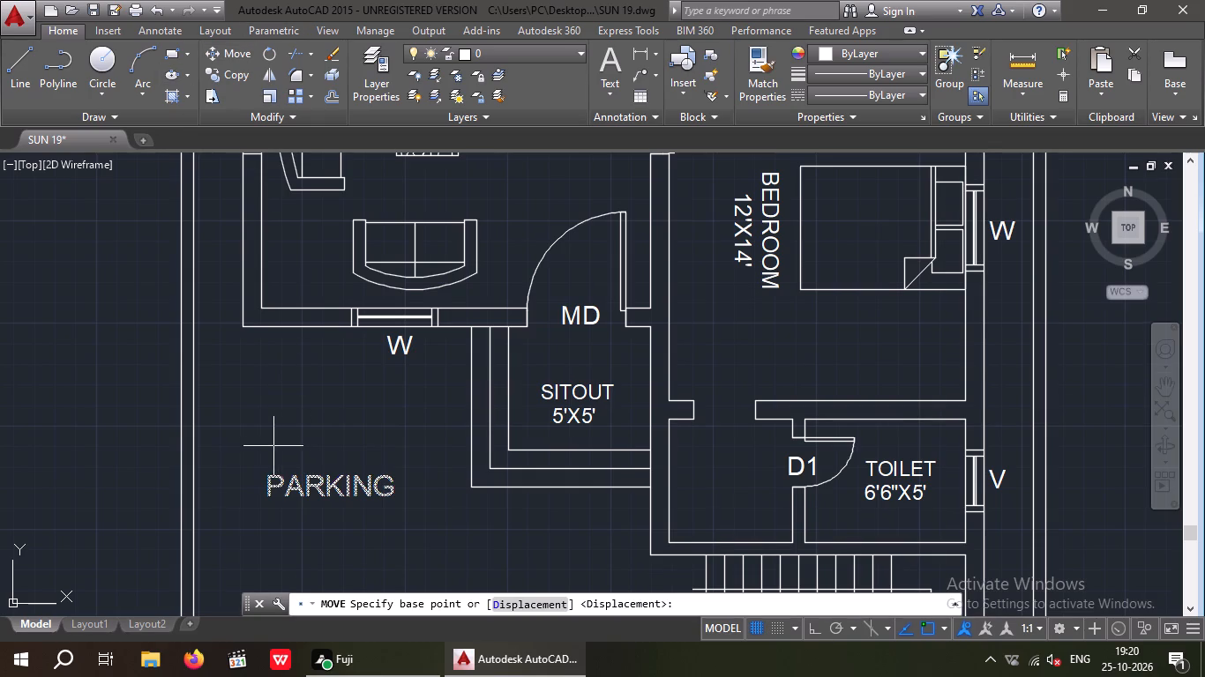
{"action": "middle_click_drag", "start_coordinate": [278, 444], "coordinate": [290, 343]}
{"action": "left_click_drag", "start_coordinate": [281, 397], "coordinate": [281, 414]}
{"action": "middle_click_drag", "start_coordinate": [287, 473], "coordinate": [277, 397]}
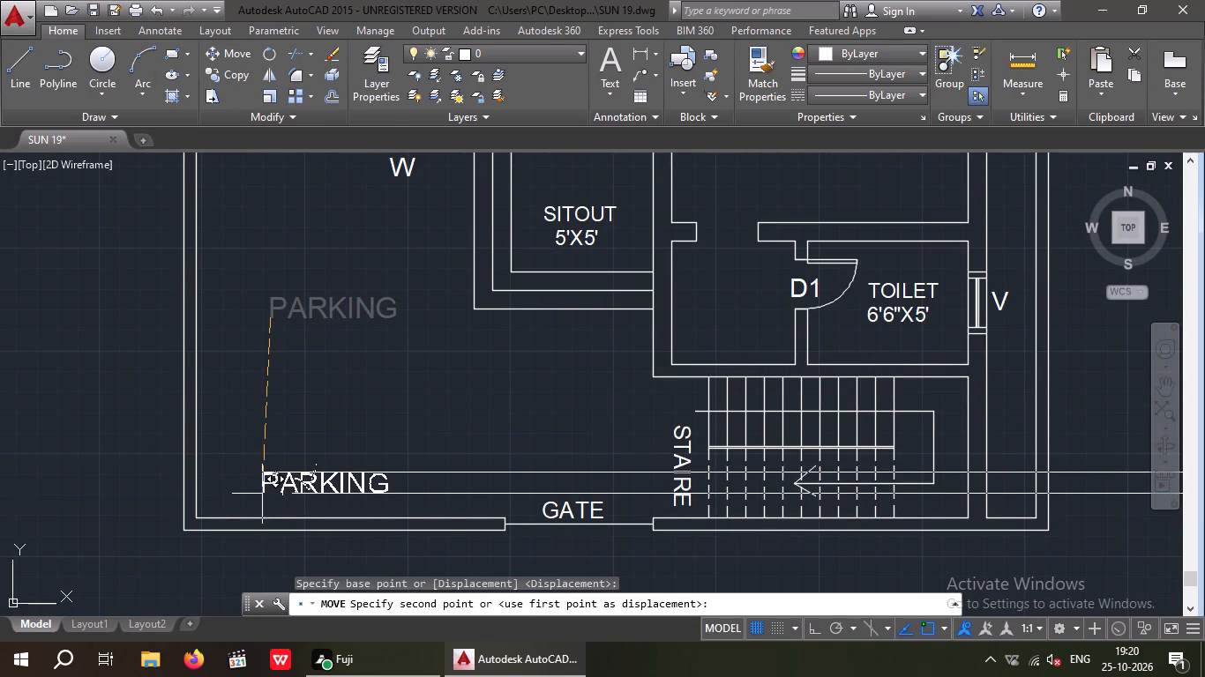
{"action": "left_click", "coordinate": [262, 494]}
Insert the Vehicles - Metric block from the architectural tool palette in the empty space west of the plan, then close the palettes.
{"action": "scroll", "coordinate": [275, 424], "scroll_direction": "down", "scroll_amount": 3}
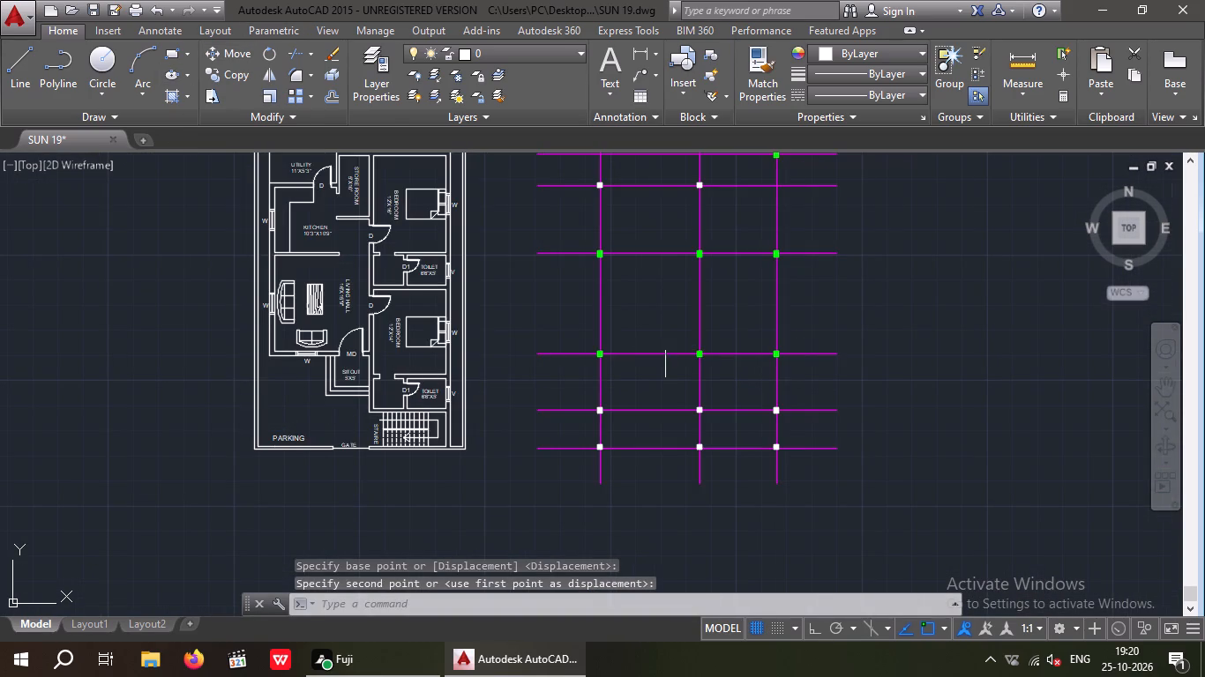
{"action": "key", "text": "t"}
{"action": "key", "text": "p"}
{"action": "key", "text": "Return"}
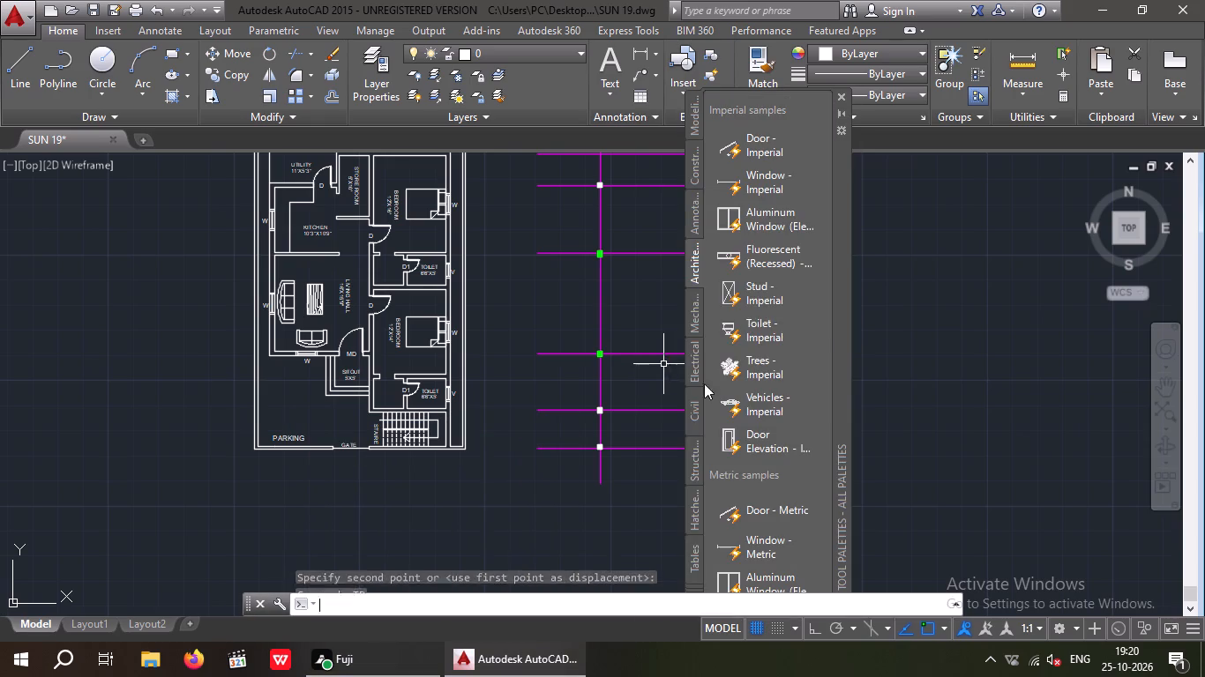
{"action": "scroll", "coordinate": [751, 391], "scroll_direction": "down", "scroll_amount": 4}
{"action": "scroll", "coordinate": [772, 497], "scroll_direction": "down", "scroll_amount": 3}
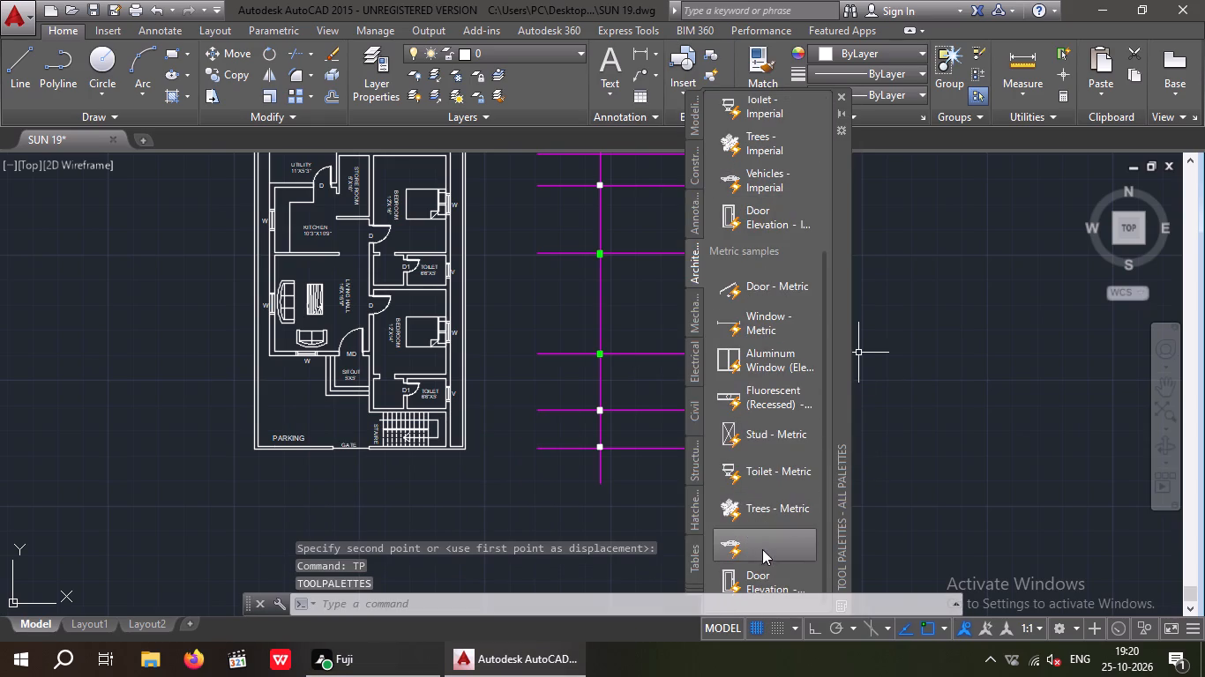
{"action": "left_click", "coordinate": [760, 550]}
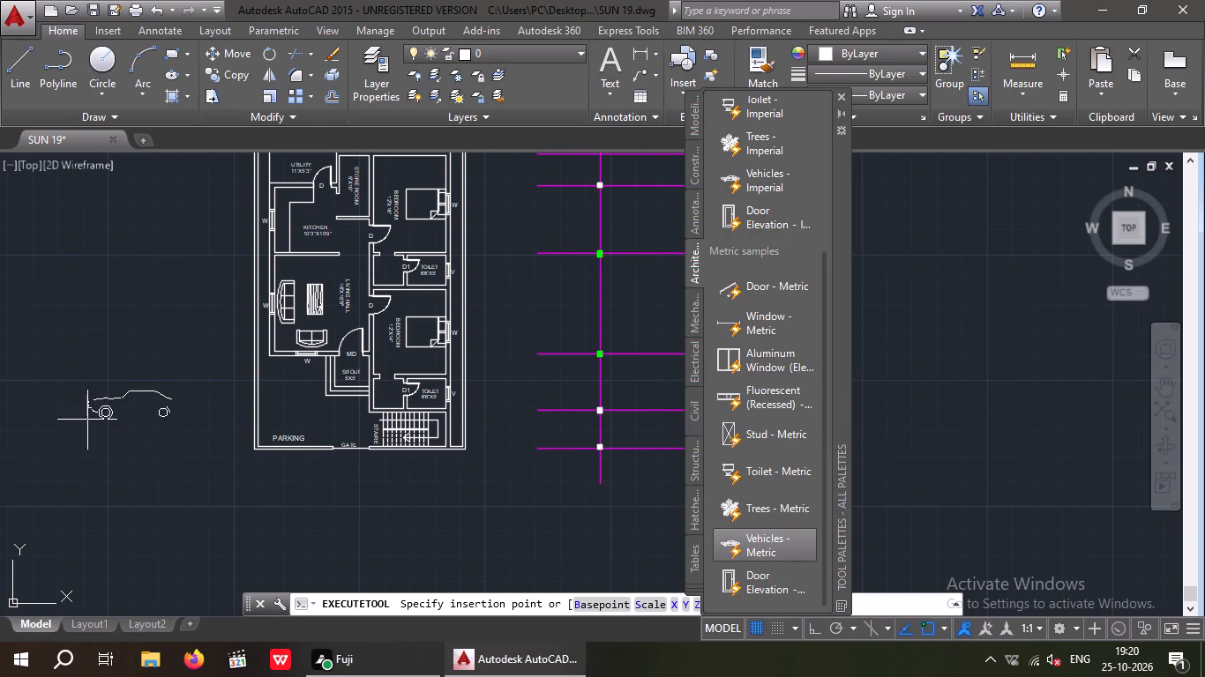
{"action": "left_click", "coordinate": [87, 419]}
{"action": "left_click", "coordinate": [842, 96]}
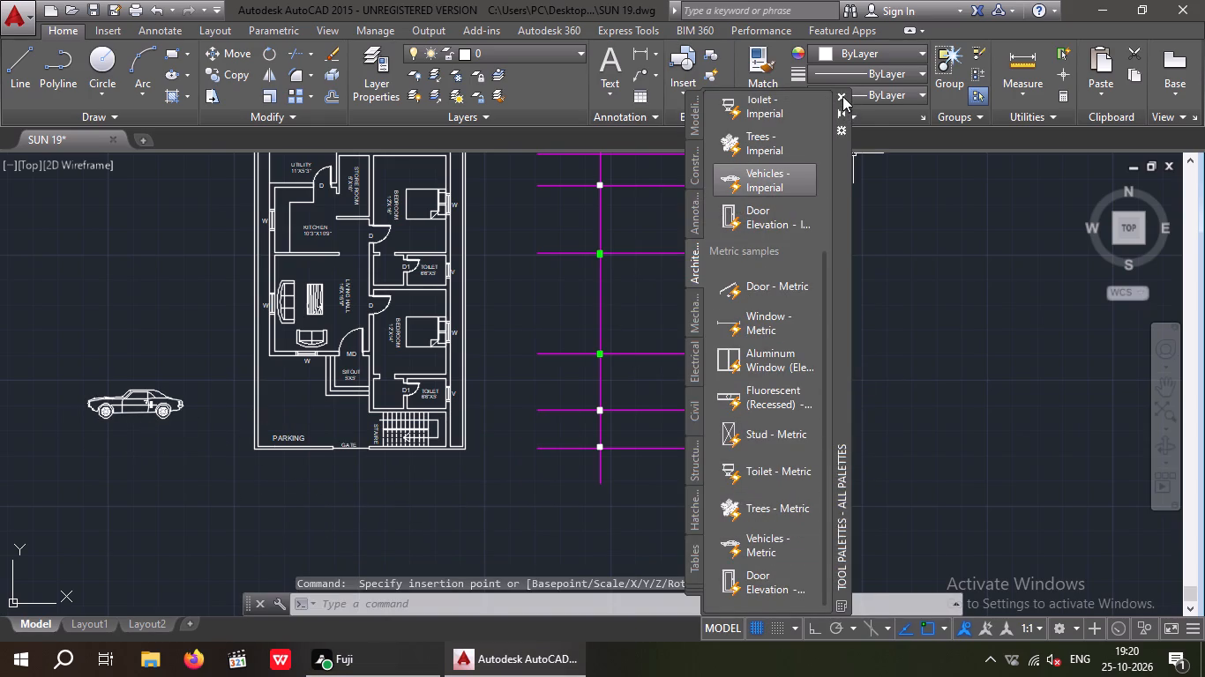
{"action": "key", "text": "Escape"}
{"action": "key", "text": "Escape"}
Switch the inserted car block from its side view to its top view.
{"action": "scroll", "coordinate": [160, 405], "scroll_direction": "up", "scroll_amount": 2}
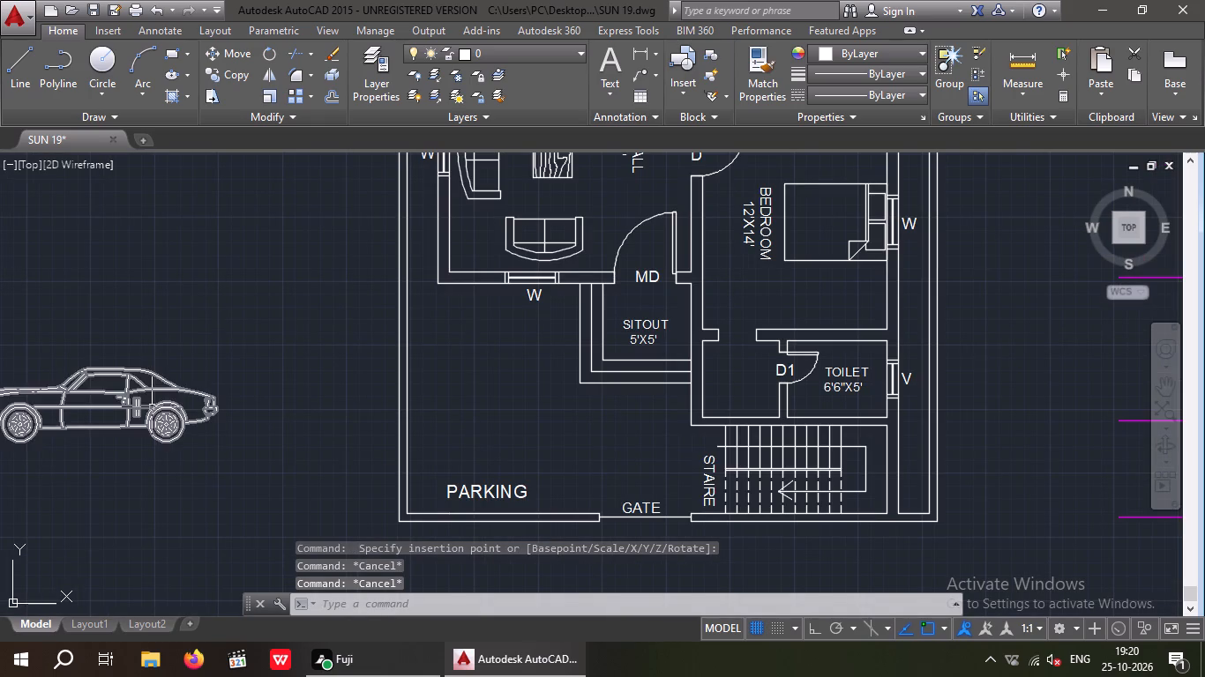
{"action": "left_click", "coordinate": [152, 407]}
{"action": "scroll", "coordinate": [159, 378], "scroll_direction": "down", "scroll_amount": 1}
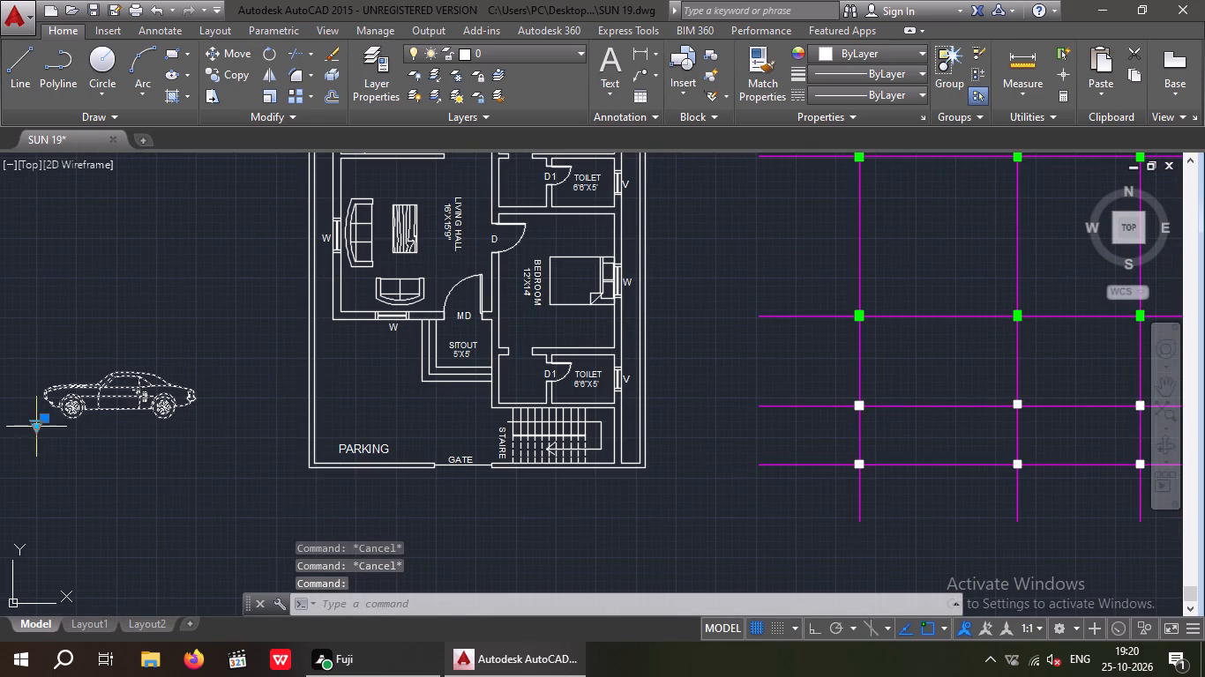
{"action": "left_click", "coordinate": [35, 426]}
{"action": "left_click", "coordinate": [109, 226]}
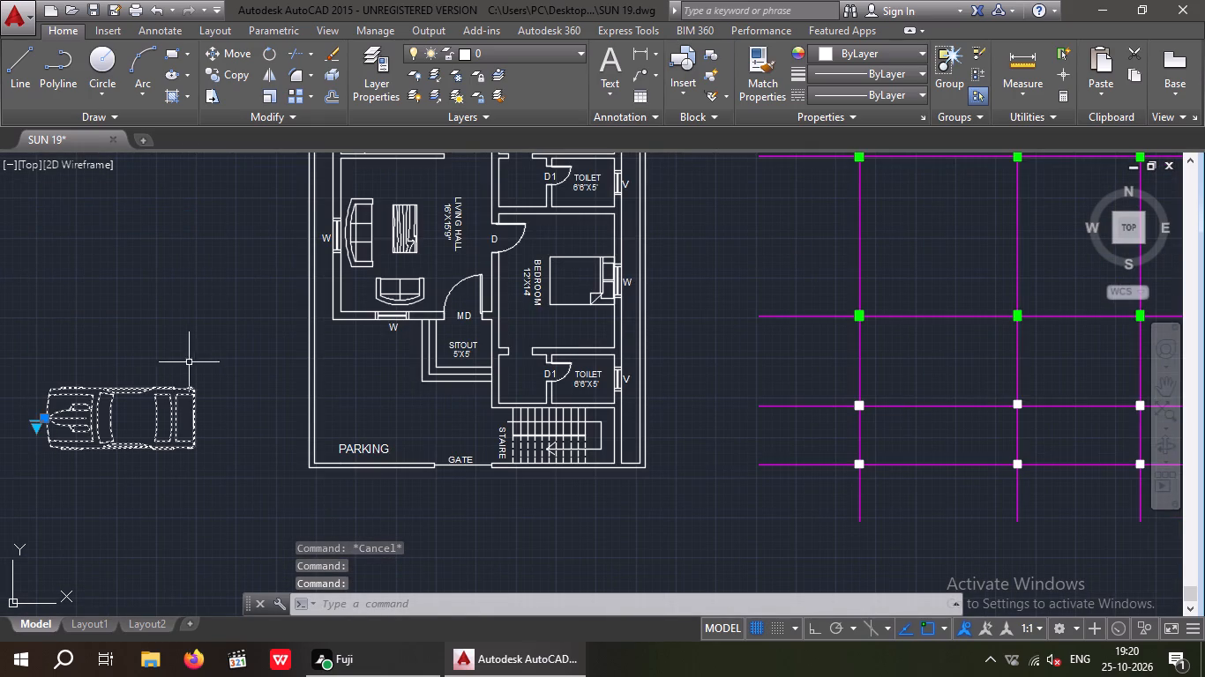
Rotate the top-view car by 270° with Ortho on so its front faces north.
{"action": "left_click_drag", "start_coordinate": [196, 353], "coordinate": [200, 388]}
{"action": "left_click", "coordinate": [216, 344]}
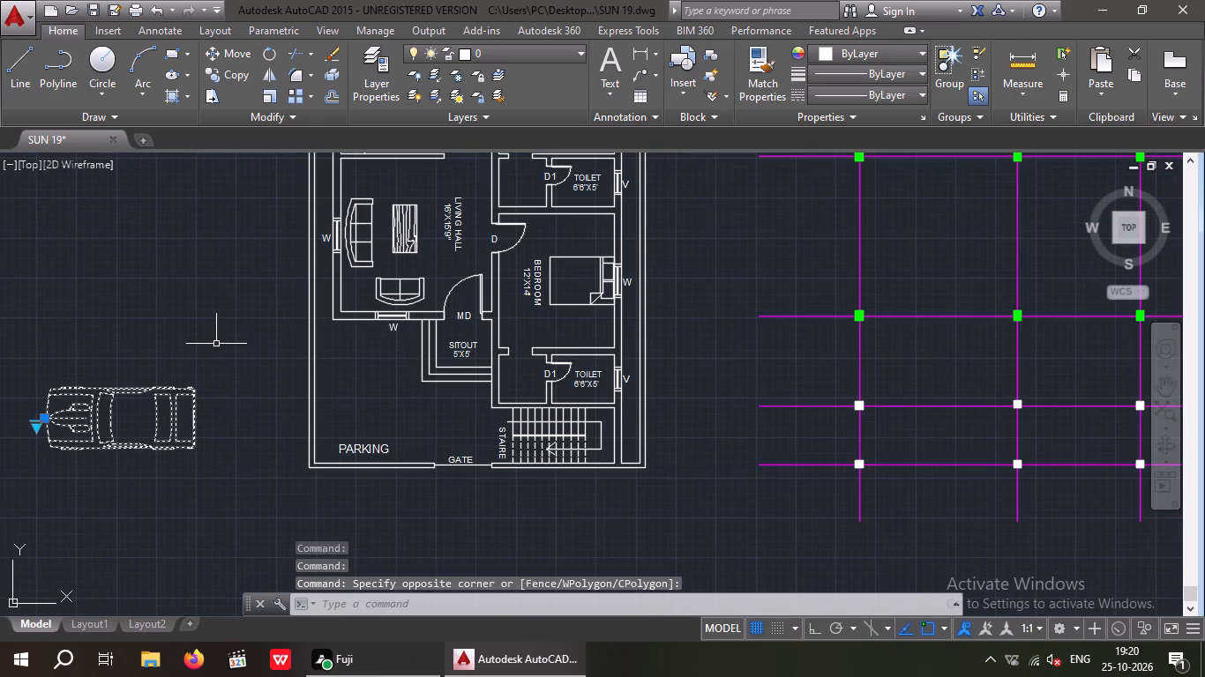
{"action": "left_click", "coordinate": [272, 56]}
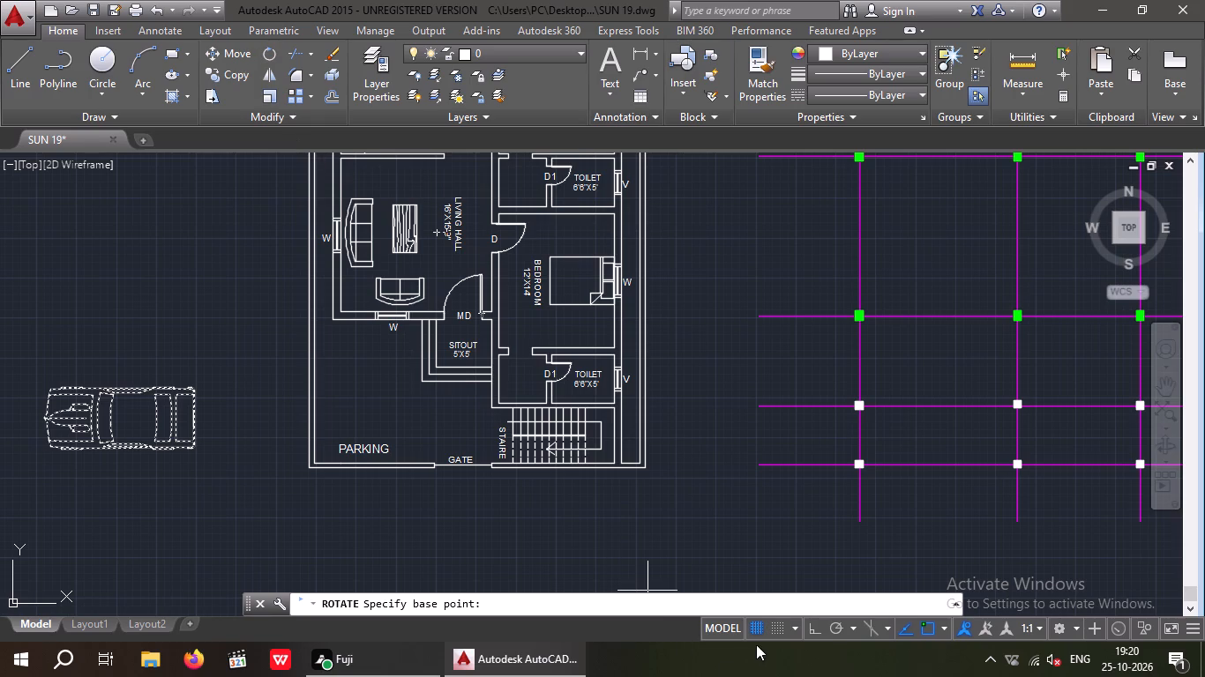
{"action": "left_click_drag", "start_coordinate": [813, 634], "coordinate": [800, 636]}
{"action": "left_click_drag", "start_coordinate": [193, 370], "coordinate": [202, 391]}
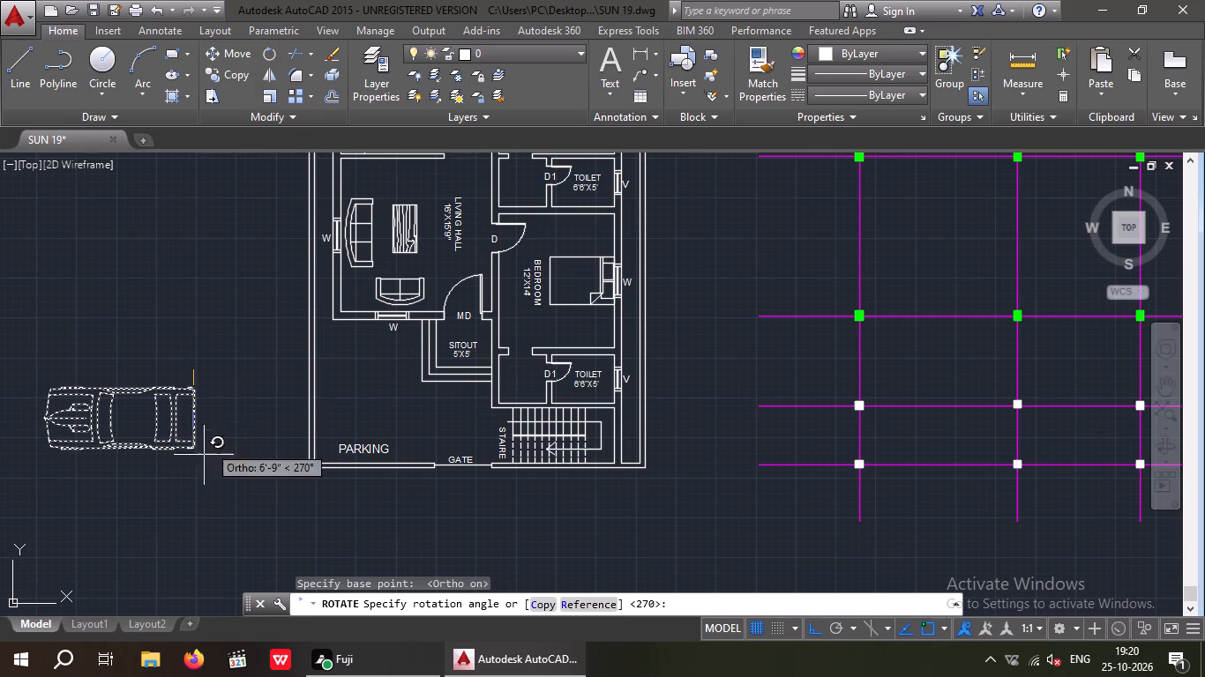
{"action": "left_click", "coordinate": [153, 503]}
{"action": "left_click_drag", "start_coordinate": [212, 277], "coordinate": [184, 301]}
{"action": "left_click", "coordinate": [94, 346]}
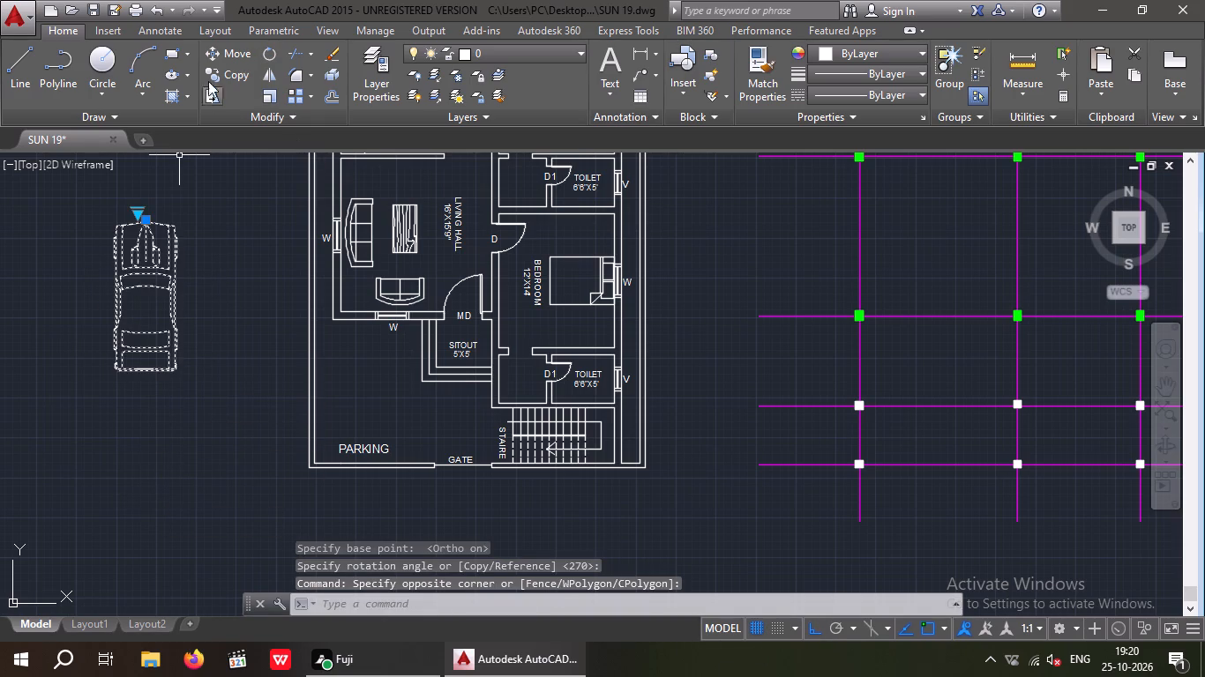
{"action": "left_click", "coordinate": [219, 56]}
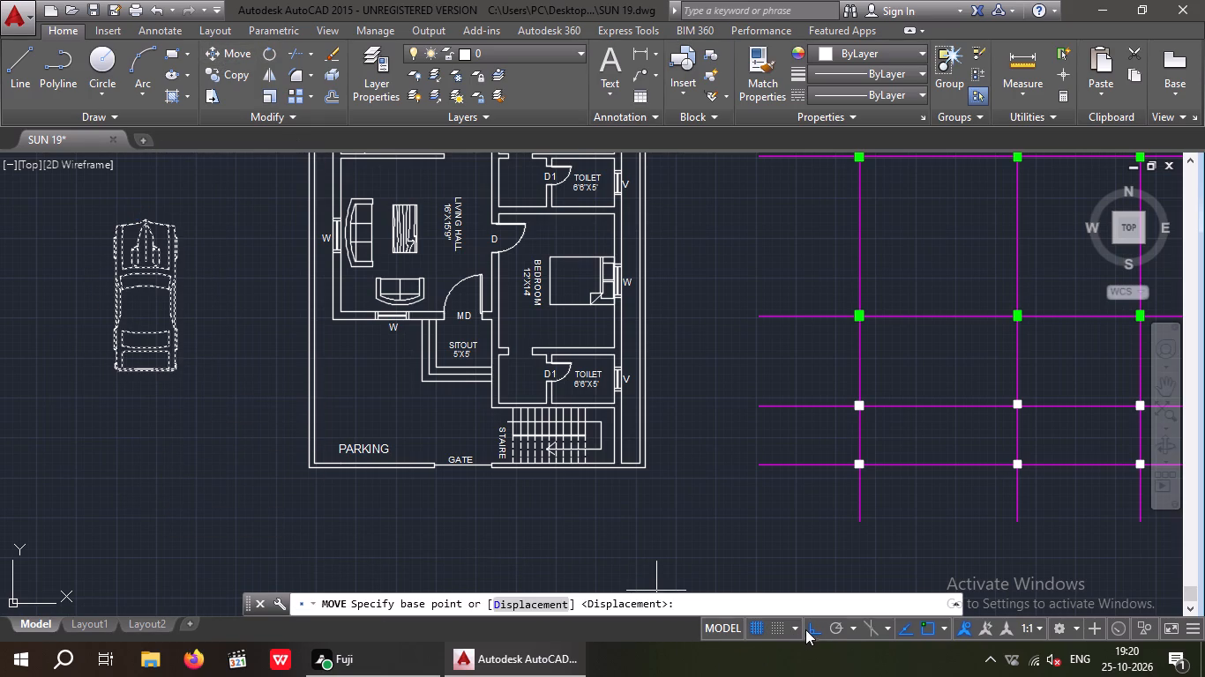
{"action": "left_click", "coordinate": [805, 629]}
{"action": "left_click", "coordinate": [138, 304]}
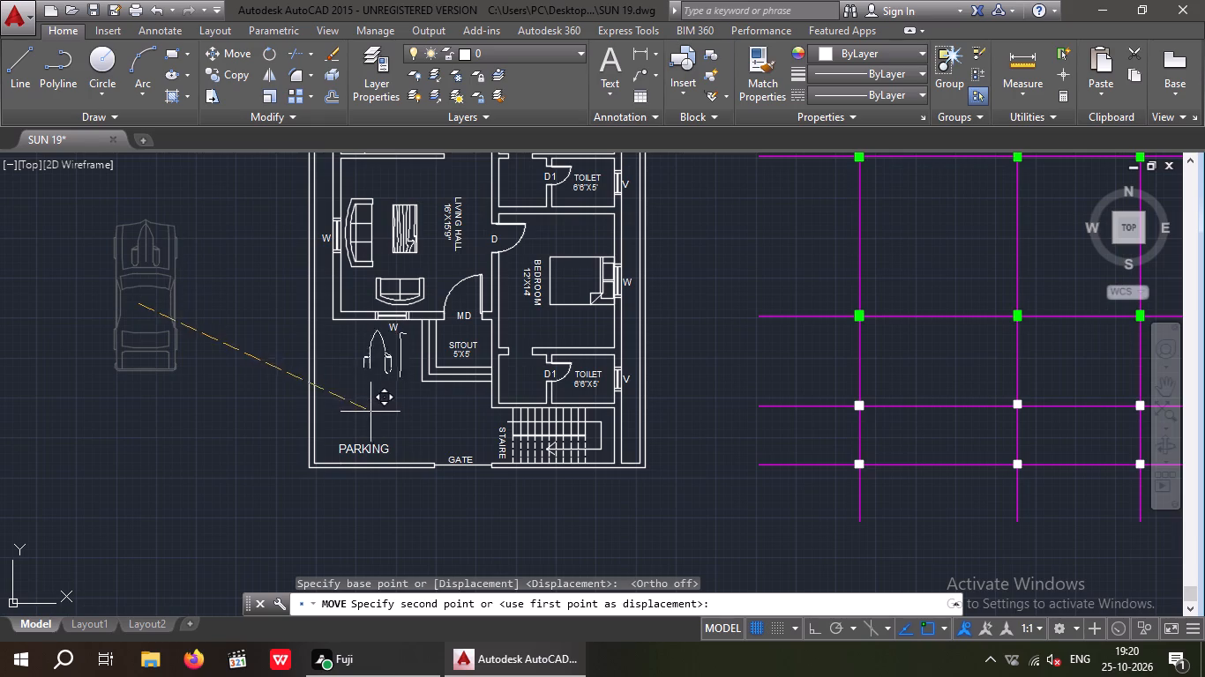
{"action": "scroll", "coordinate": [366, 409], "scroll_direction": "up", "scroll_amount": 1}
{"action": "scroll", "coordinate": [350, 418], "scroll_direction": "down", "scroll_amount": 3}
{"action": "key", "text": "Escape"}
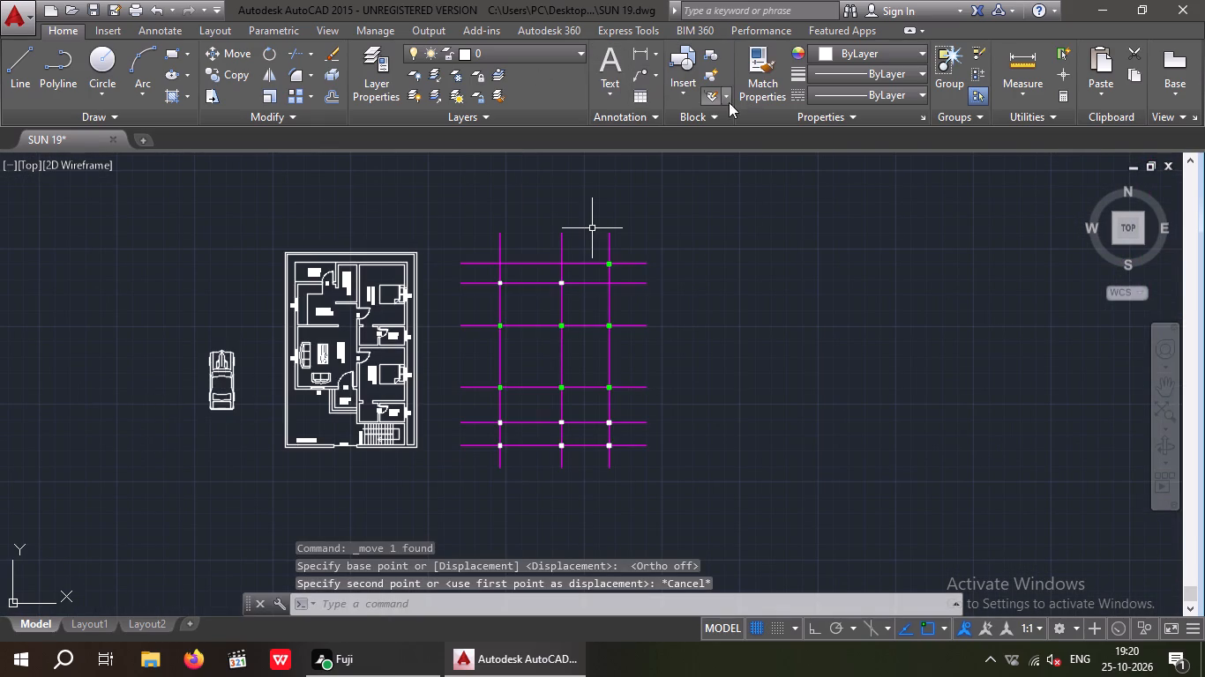
Insert the Vehicles - Metric block at 0.5 scale in X, Y and Z, in the empty space northwest of the existing car.
{"action": "left_click", "coordinate": [689, 60]}
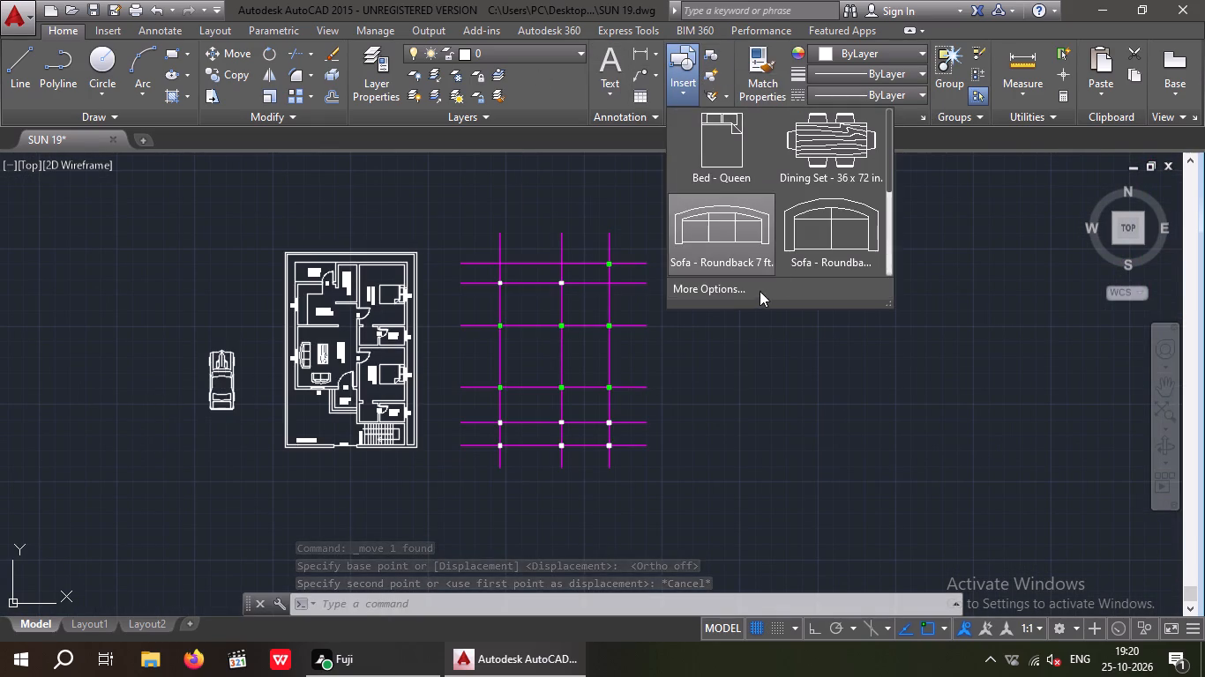
{"action": "left_click", "coordinate": [759, 293]}
{"action": "left_click", "coordinate": [600, 220]}
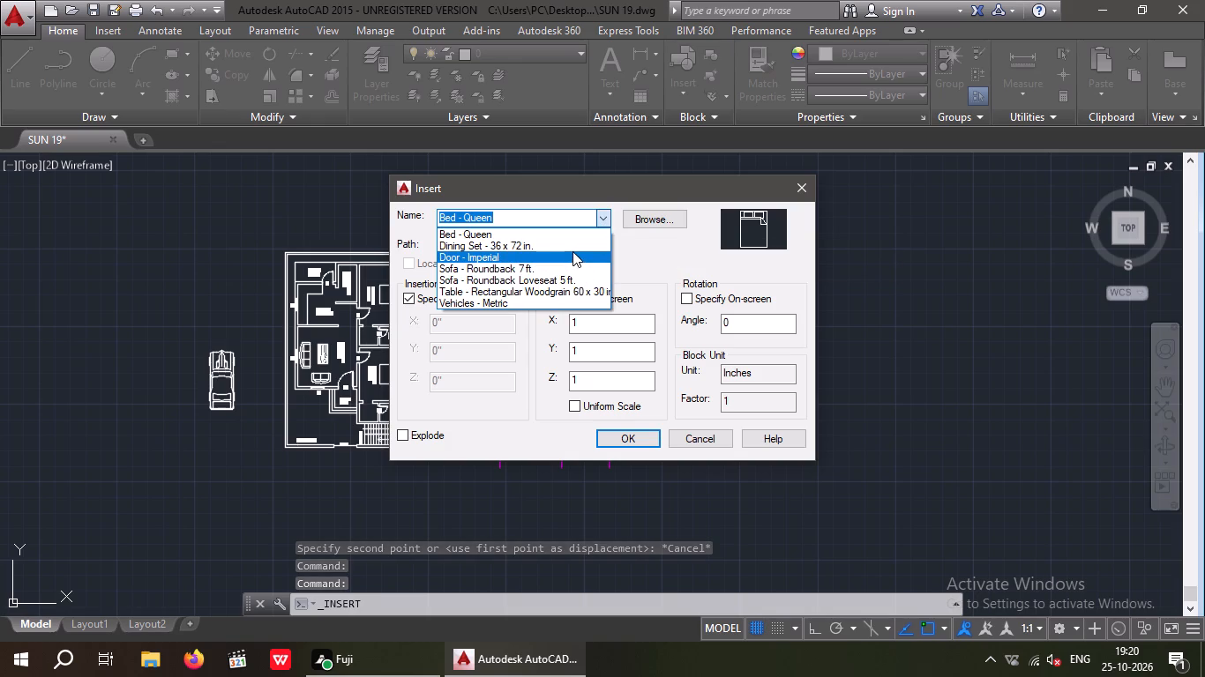
{"action": "left_click", "coordinate": [515, 306]}
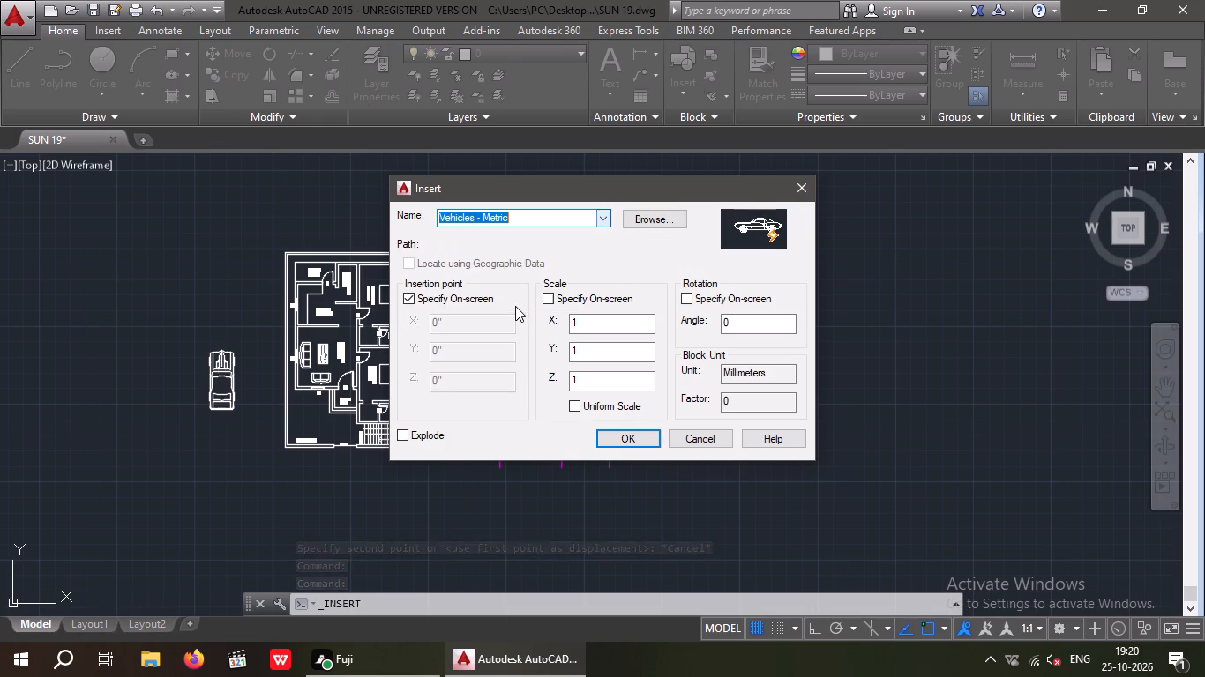
{"action": "left_click", "coordinate": [596, 325]}
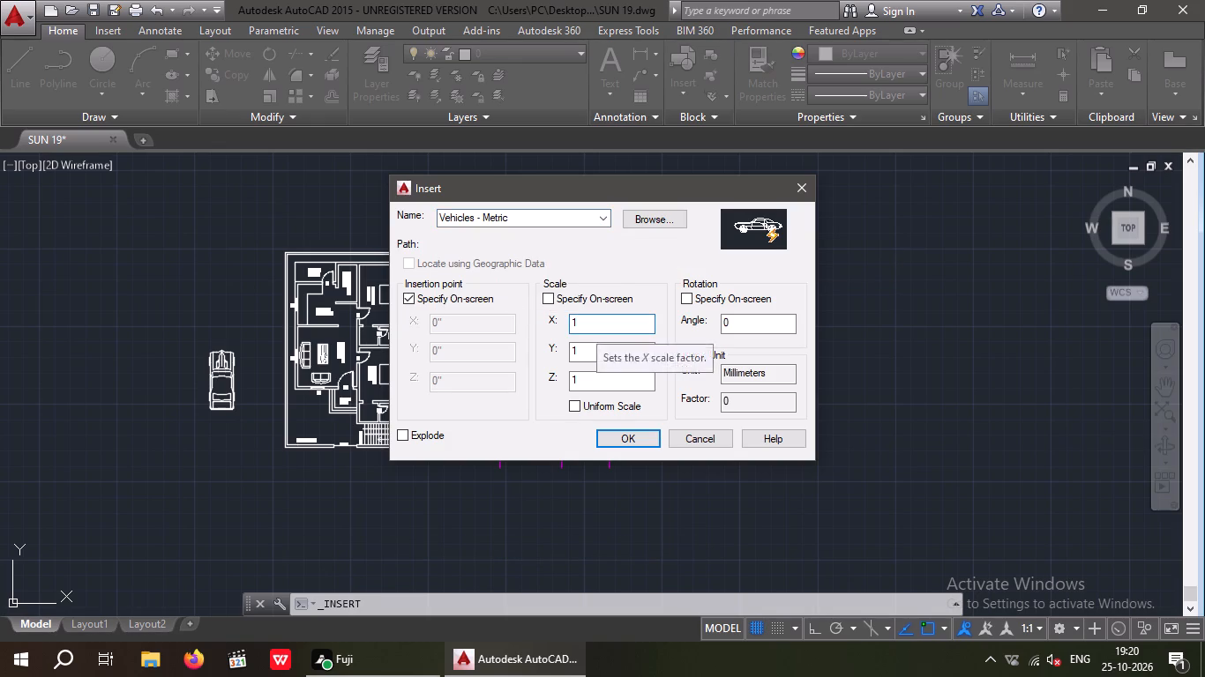
{"action": "key", "text": "BackSpace"}
{"action": "type", "text": "0.5"}
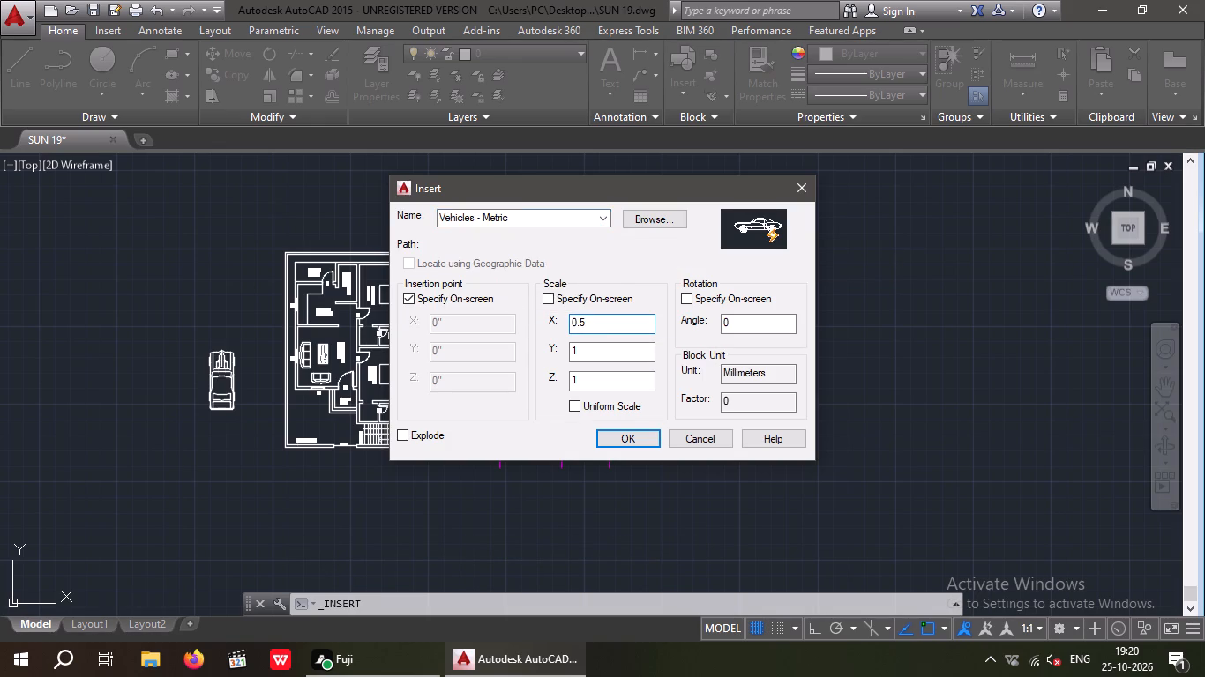
{"action": "left_click", "coordinate": [580, 352]}
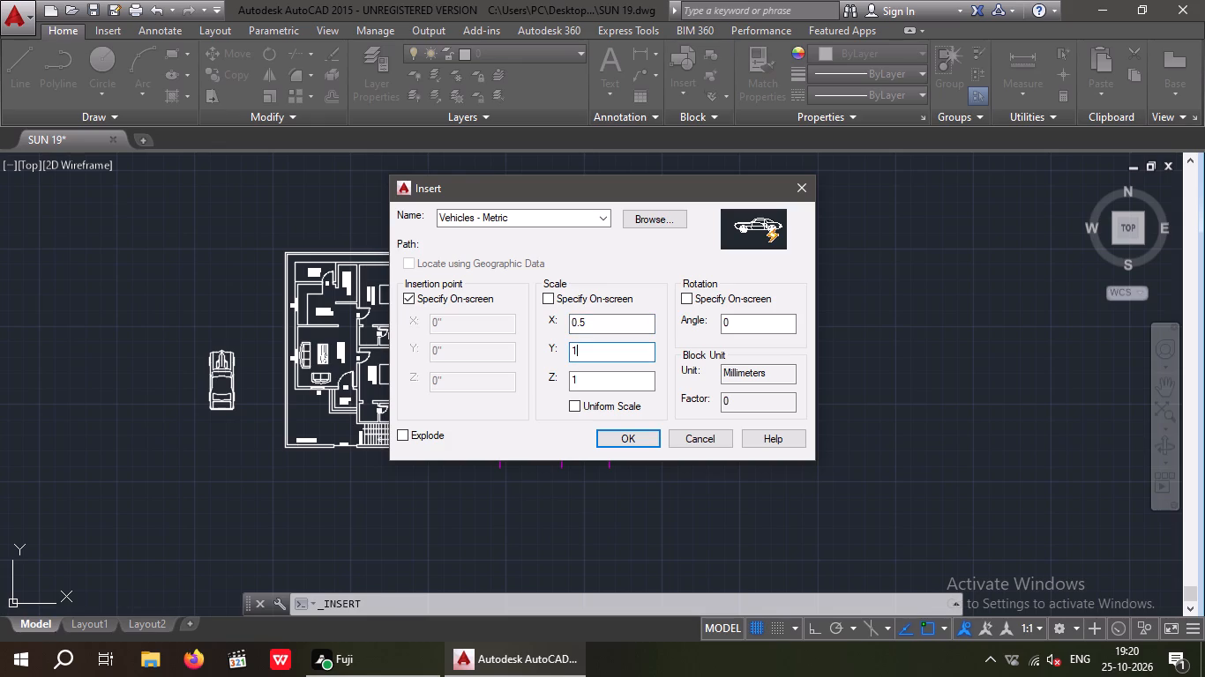
{"action": "key", "text": "BackSpace"}
{"action": "type", "text": "0.5"}
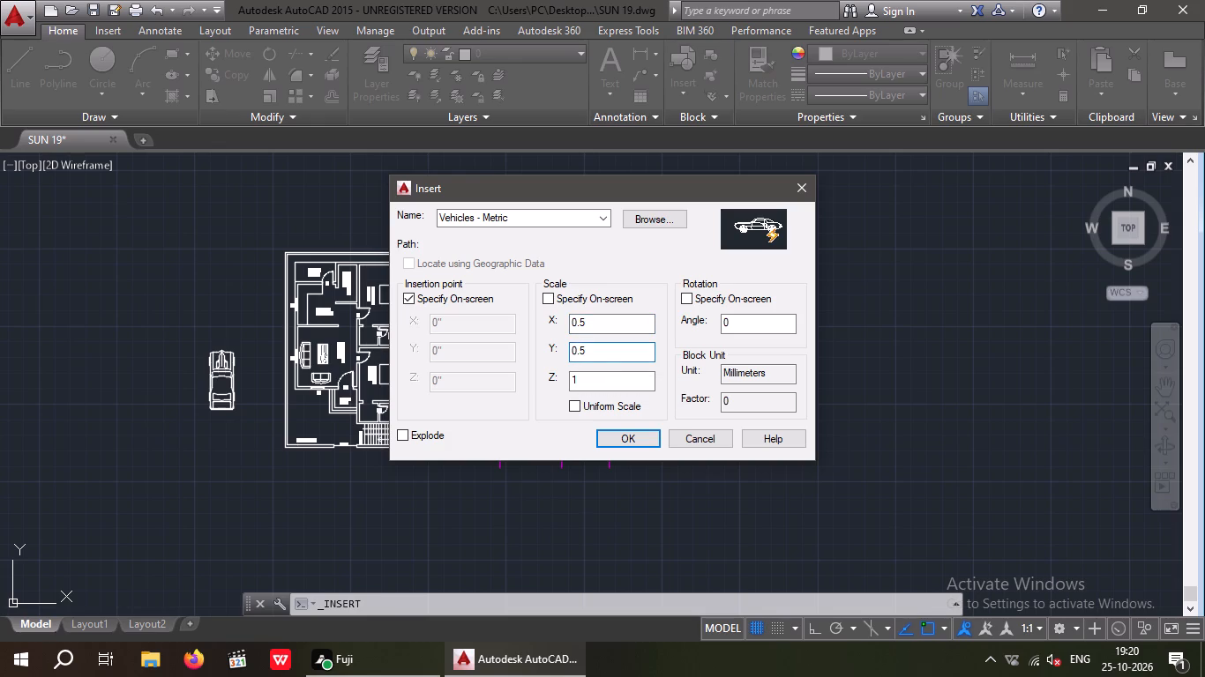
{"action": "left_click", "coordinate": [579, 383]}
{"action": "key", "text": "BackSpace"}
{"action": "type", "text": "0.5"}
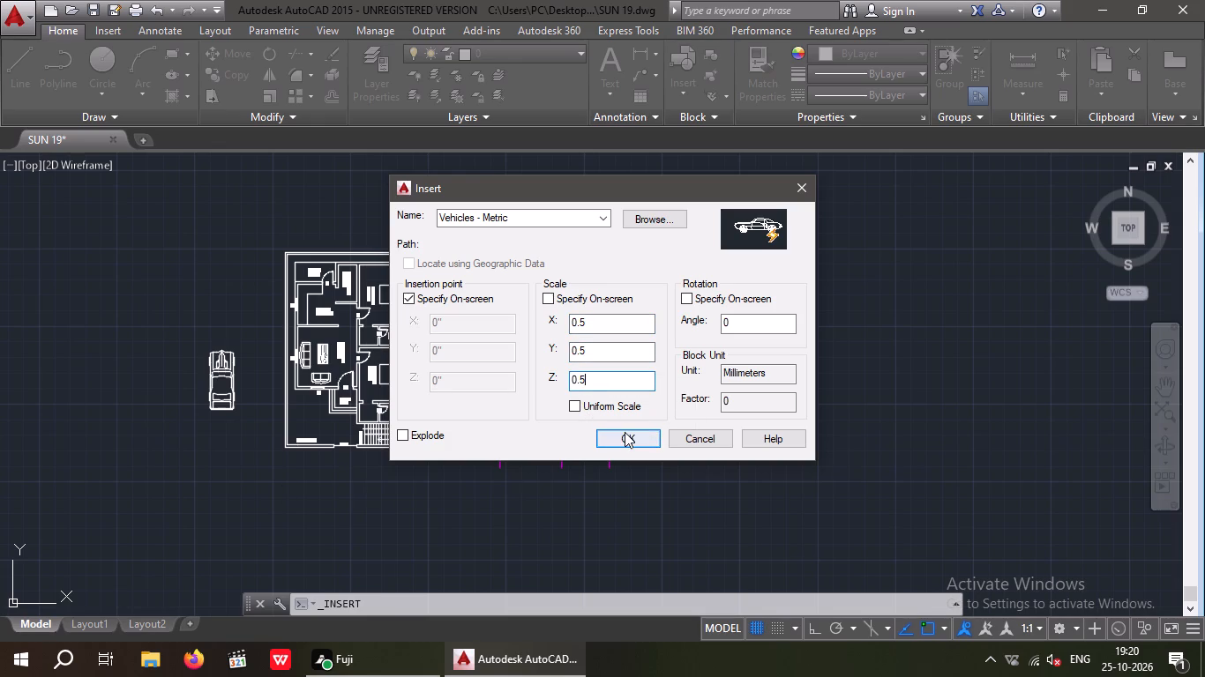
{"action": "left_click", "coordinate": [625, 435]}
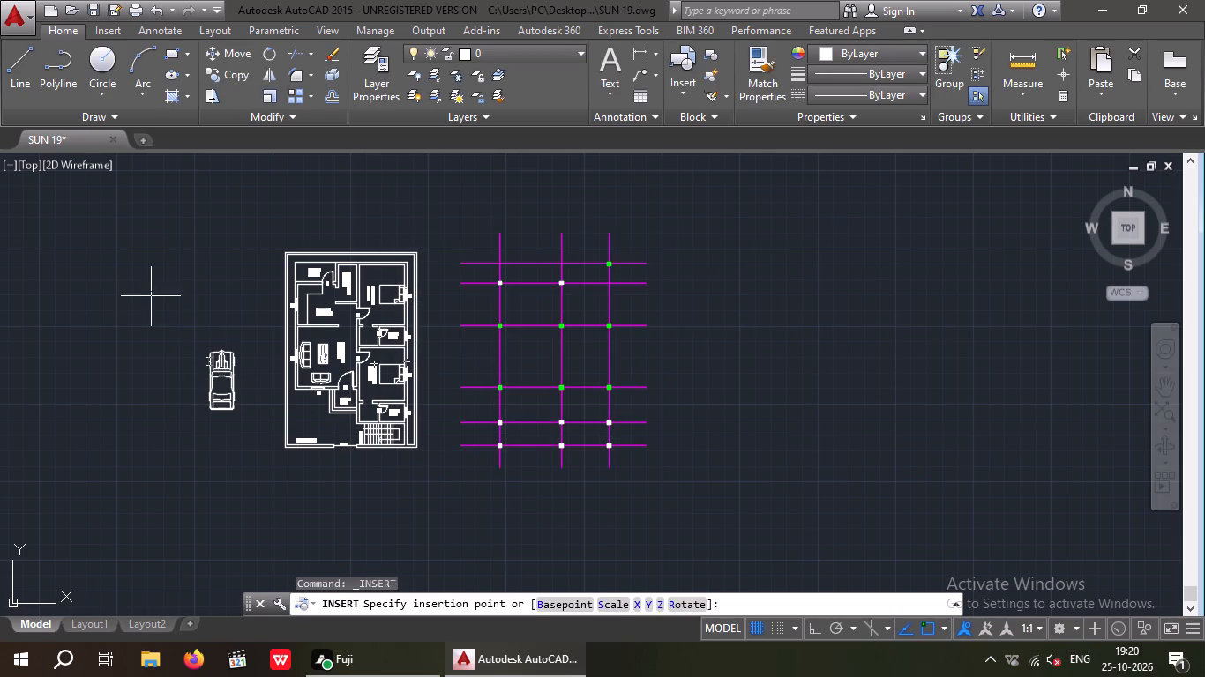
{"action": "left_click", "coordinate": [150, 294]}
Erase the oversized full-scale car west of the plan.
{"action": "left_click_drag", "start_coordinate": [249, 333], "coordinate": [191, 422]}
{"action": "left_click", "coordinate": [174, 448]}
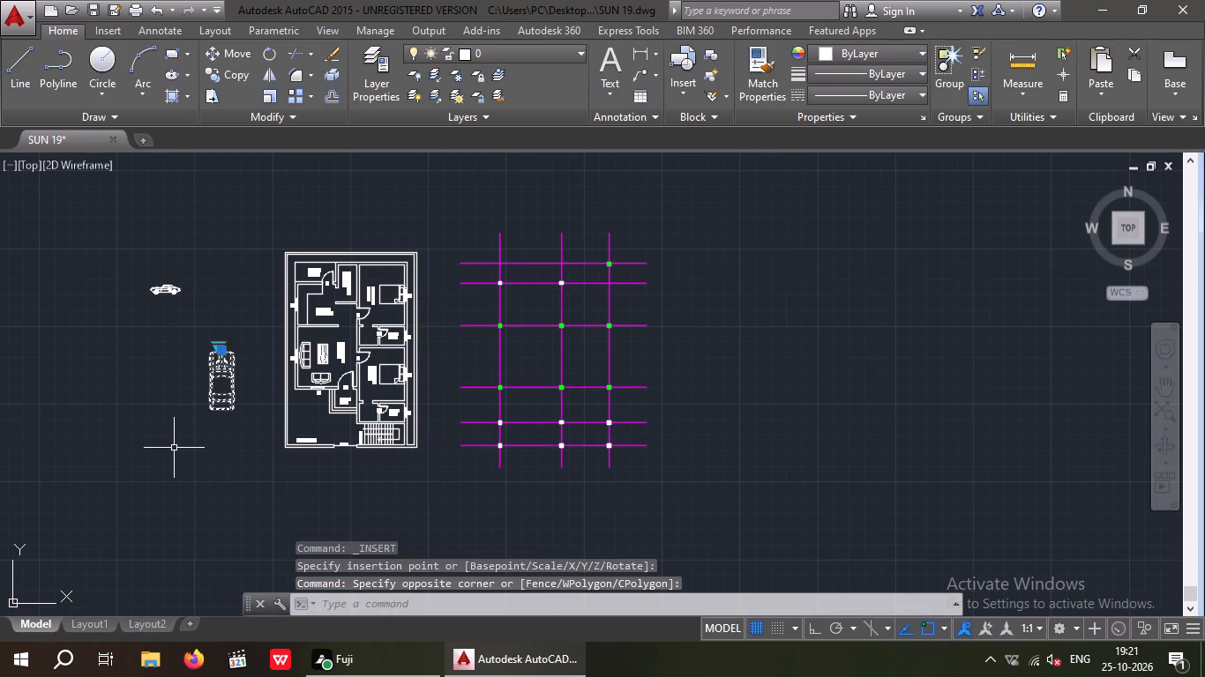
{"action": "key", "text": "Delete"}
Switch the half-scale car block to its Sports Car (Top) view.
{"action": "scroll", "coordinate": [170, 279], "scroll_direction": "up", "scroll_amount": 3}
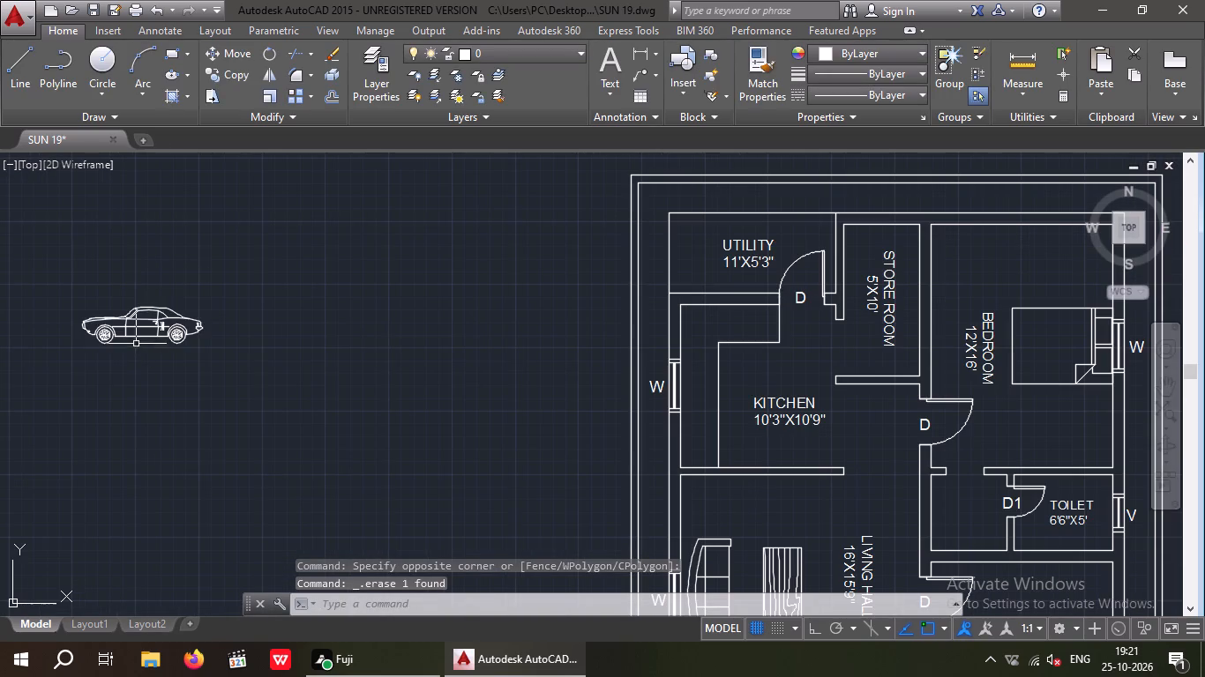
{"action": "left_click", "coordinate": [145, 328]}
{"action": "scroll", "coordinate": [74, 349], "scroll_direction": "up", "scroll_amount": 3}
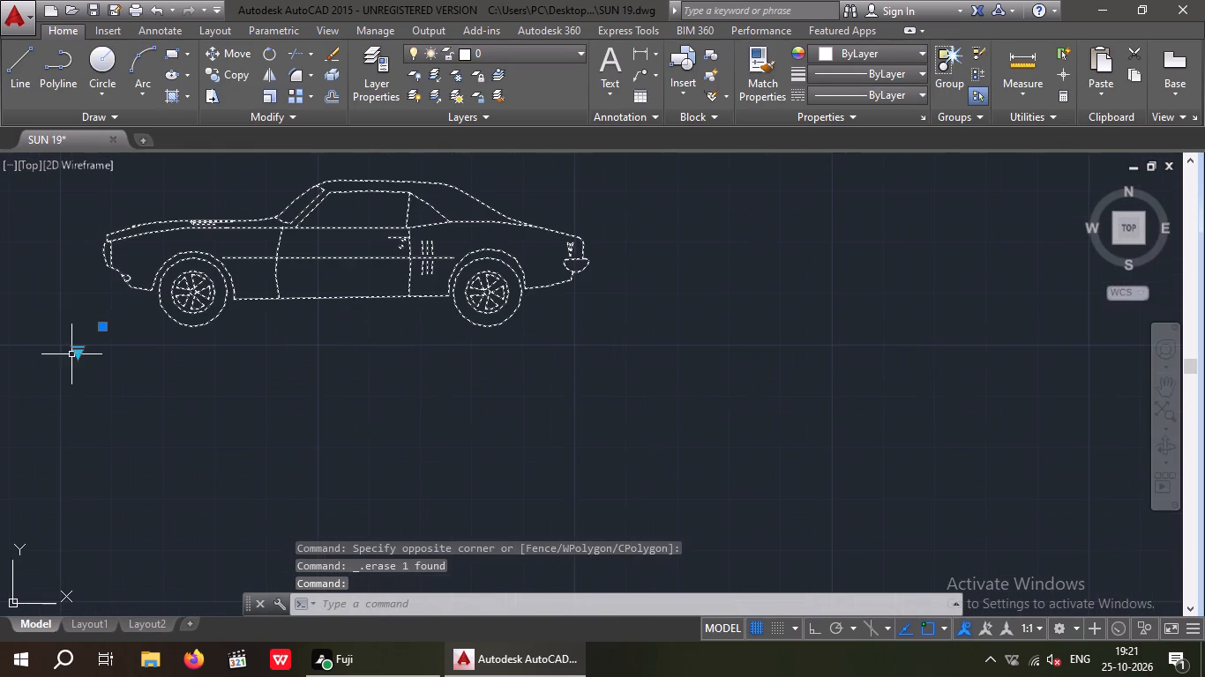
{"action": "left_click", "coordinate": [76, 353]}
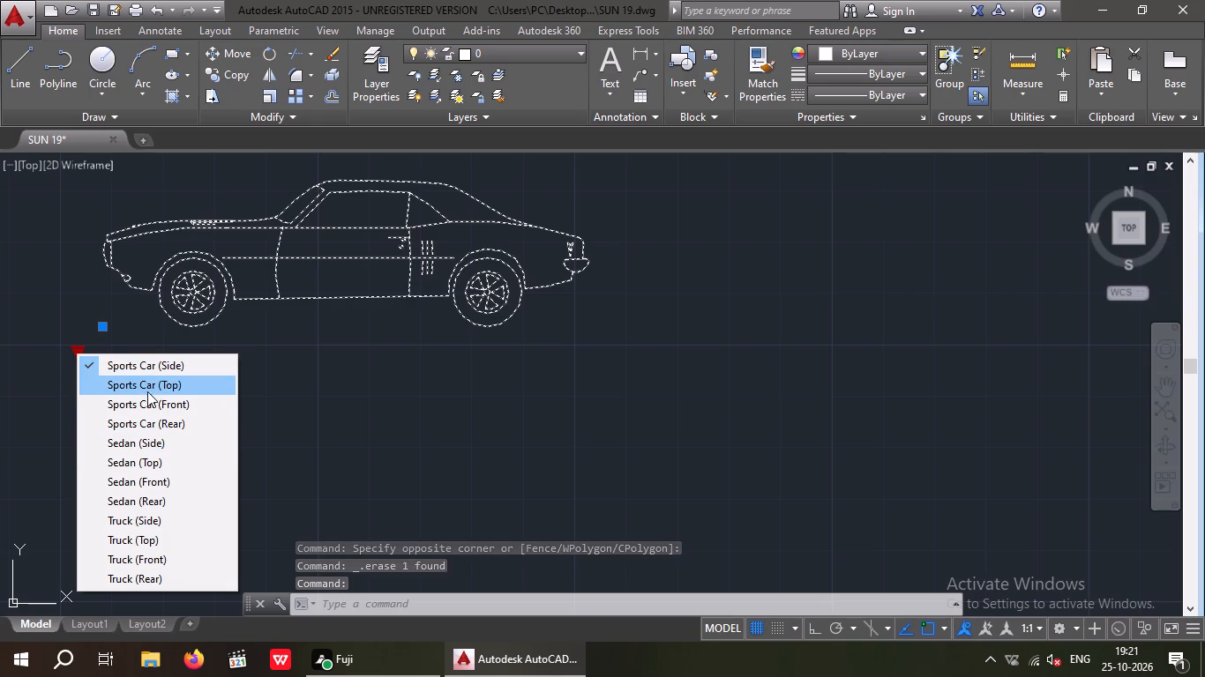
{"action": "left_click", "coordinate": [148, 391]}
{"action": "scroll", "coordinate": [174, 385], "scroll_direction": "down", "scroll_amount": 3}
Rotate the half-scale car by 270° with Ortho on so its front faces north.
{"action": "left_click_drag", "start_coordinate": [284, 294], "coordinate": [295, 384]}
{"action": "left_click", "coordinate": [357, 345]}
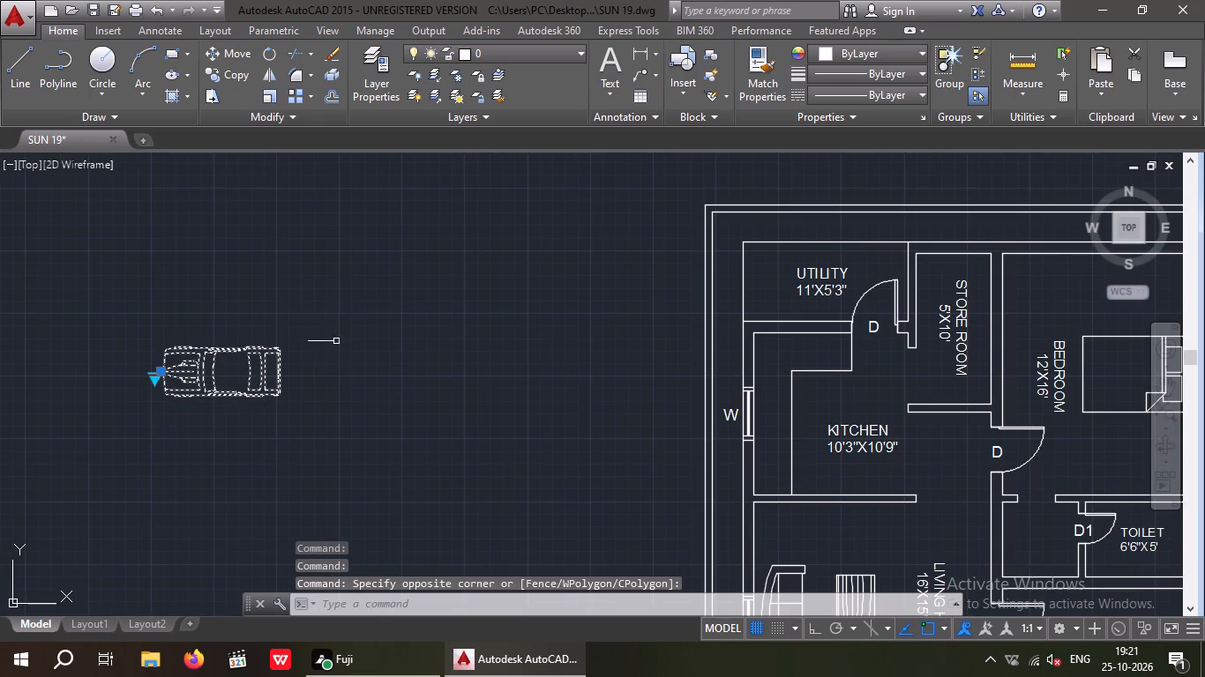
{"action": "left_click", "coordinate": [266, 54]}
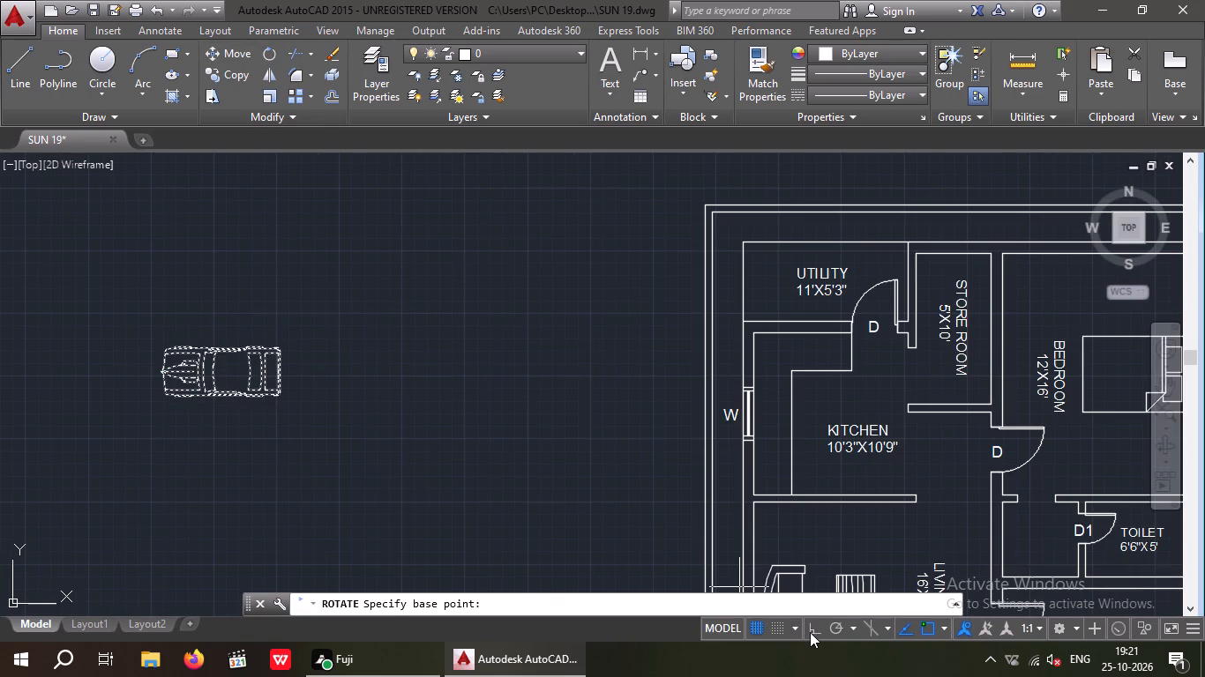
{"action": "left_click_drag", "start_coordinate": [811, 631], "coordinate": [776, 636]}
{"action": "left_click_drag", "start_coordinate": [281, 343], "coordinate": [298, 385]}
{"action": "left_click", "coordinate": [238, 540]}
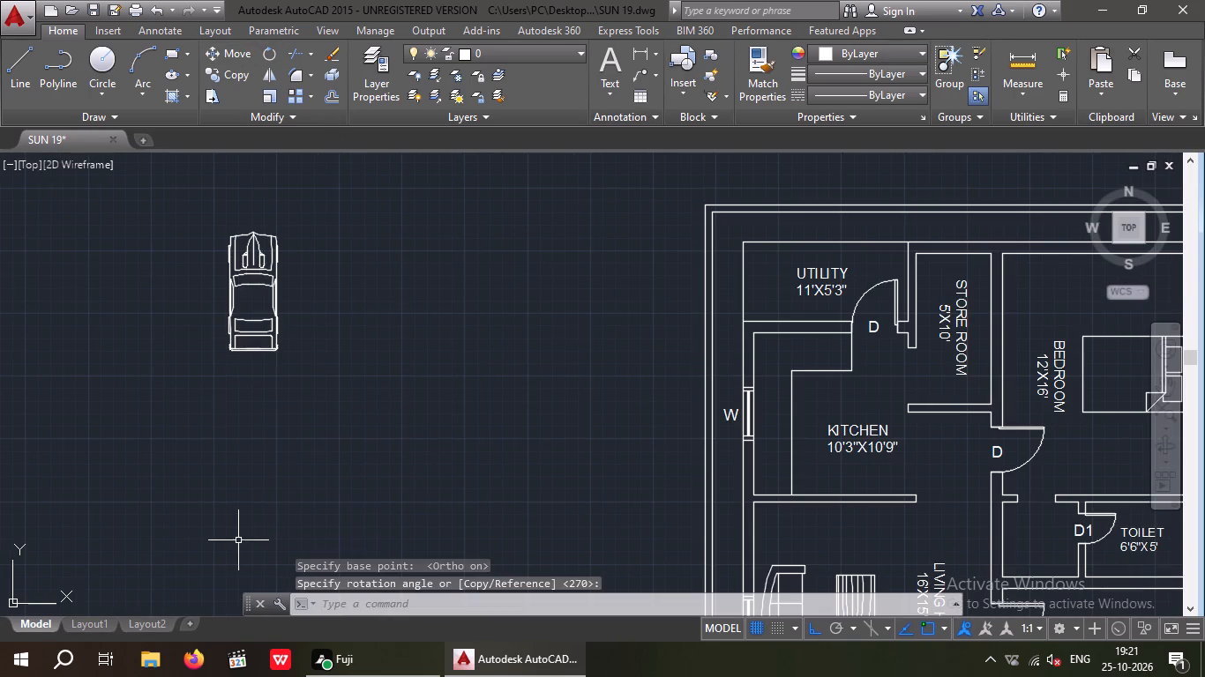
Move the car into the parking area just north of the PARKING label, with Ortho off.
{"action": "left_click", "coordinate": [239, 52]}
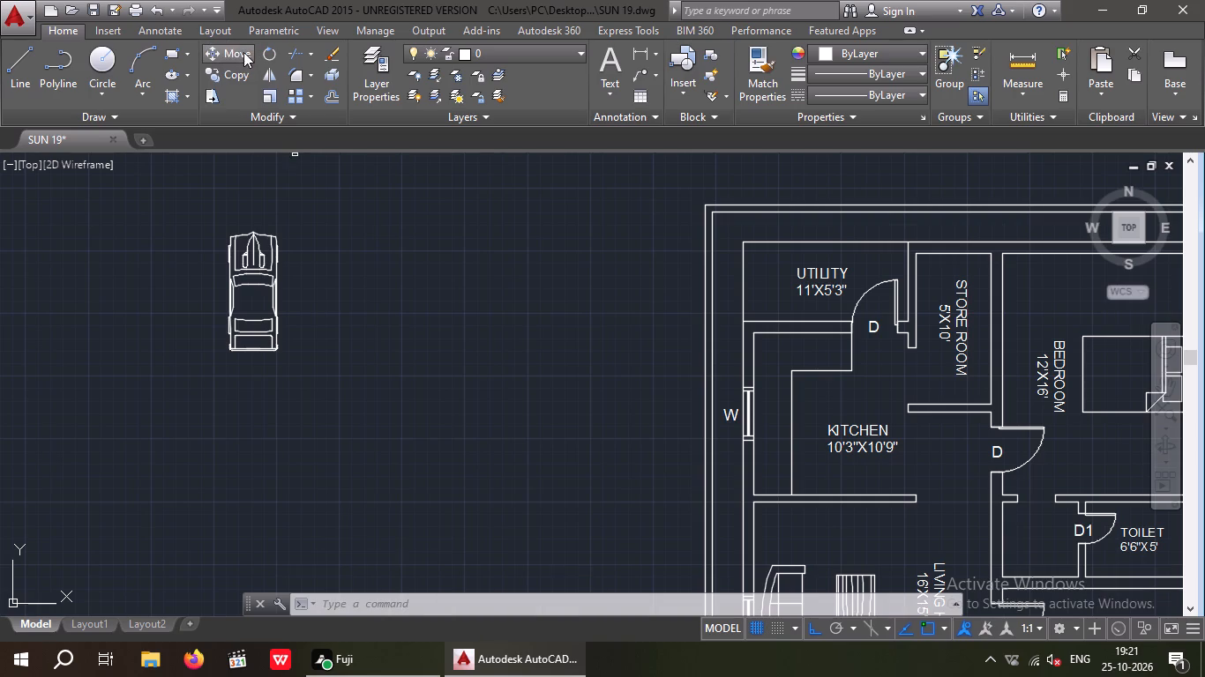
{"action": "left_click", "coordinate": [818, 636]}
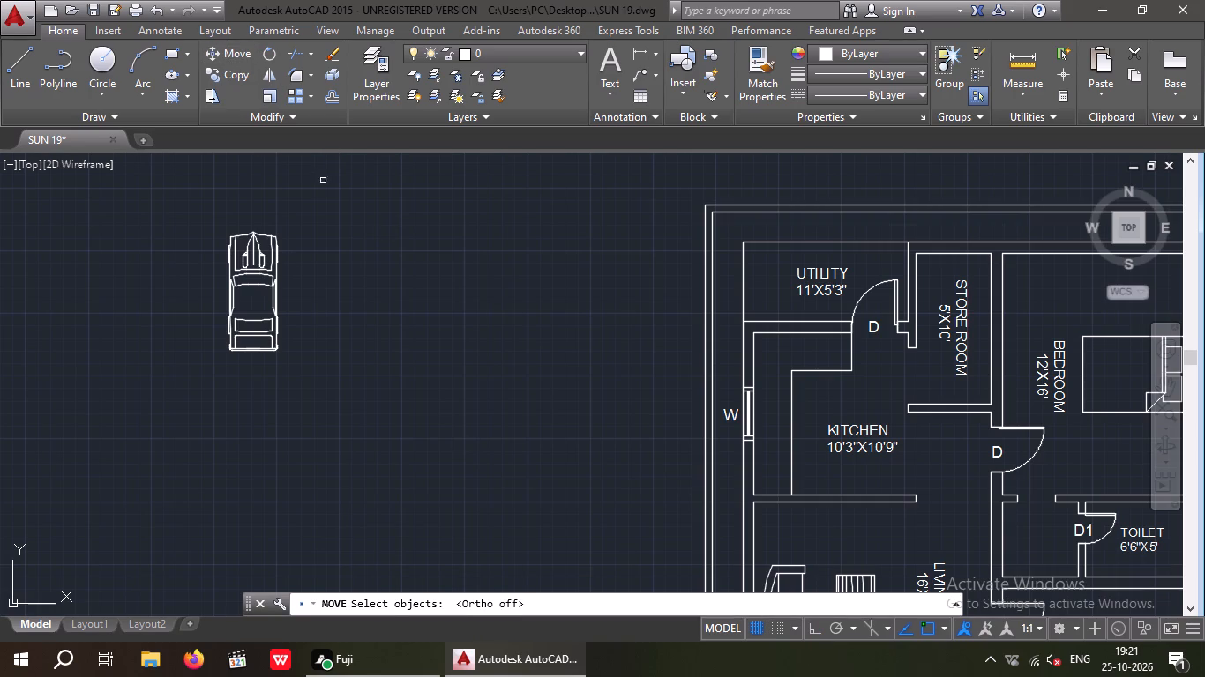
{"action": "key", "text": "Escape"}
{"action": "key", "text": "Escape"}
{"action": "left_click_drag", "start_coordinate": [323, 204], "coordinate": [195, 368]}
{"action": "left_click_drag", "start_coordinate": [195, 368], "coordinate": [198, 357]}
{"action": "left_click", "coordinate": [242, 56]}
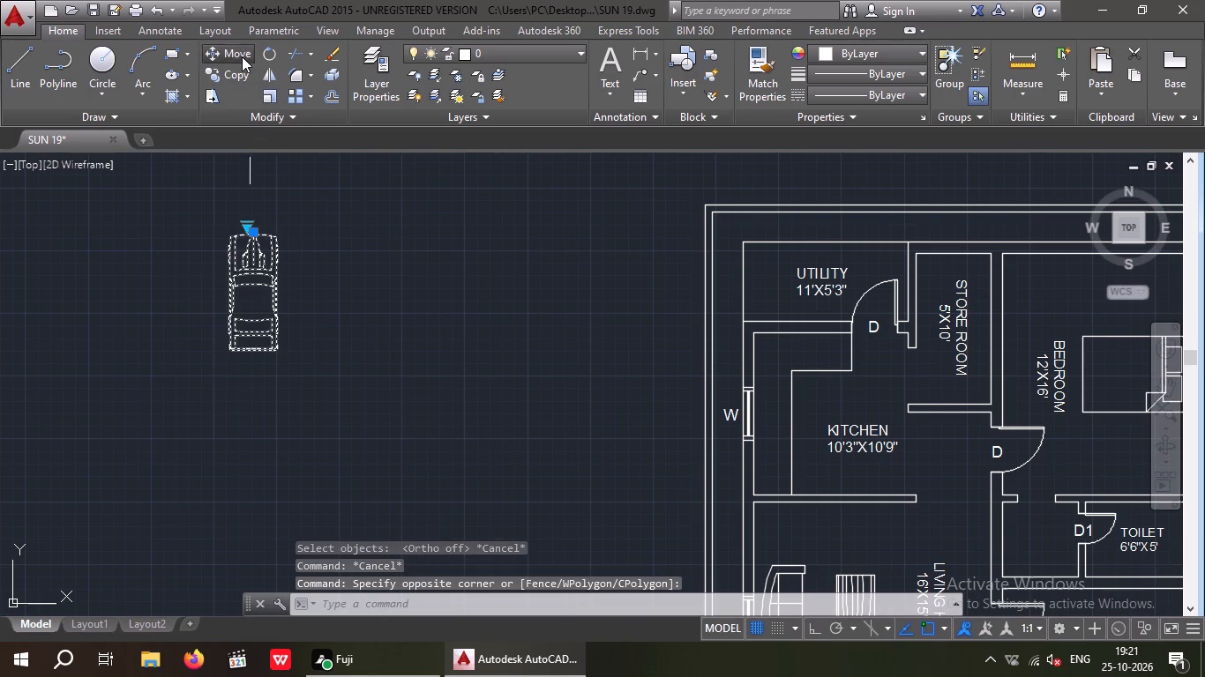
{"action": "left_click", "coordinate": [254, 316]}
{"action": "scroll", "coordinate": [272, 309], "scroll_direction": "down", "scroll_amount": 2}
{"action": "middle_click_drag", "start_coordinate": [286, 331], "coordinate": [220, 234]}
{"action": "scroll", "coordinate": [408, 428], "scroll_direction": "up", "scroll_amount": 2}
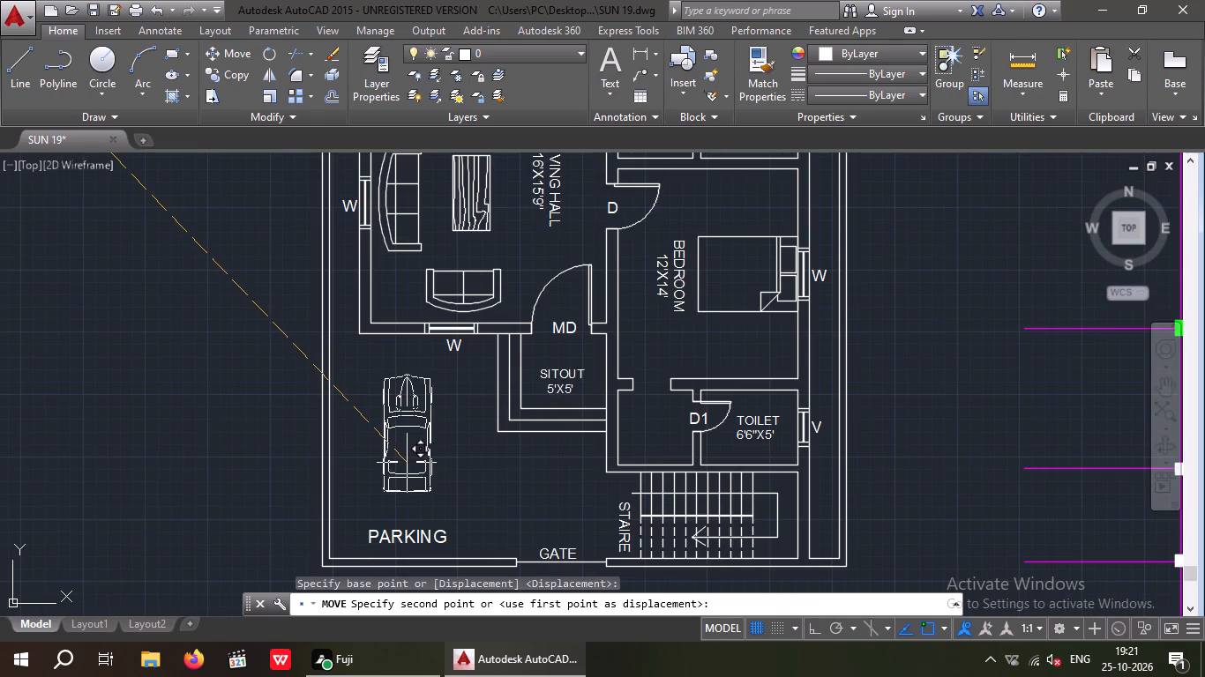
{"action": "left_click", "coordinate": [407, 463]}
{"action": "key", "text": "Escape"}
Save the drawing.
{"action": "scroll", "coordinate": [218, 364], "scroll_direction": "down", "scroll_amount": 2}
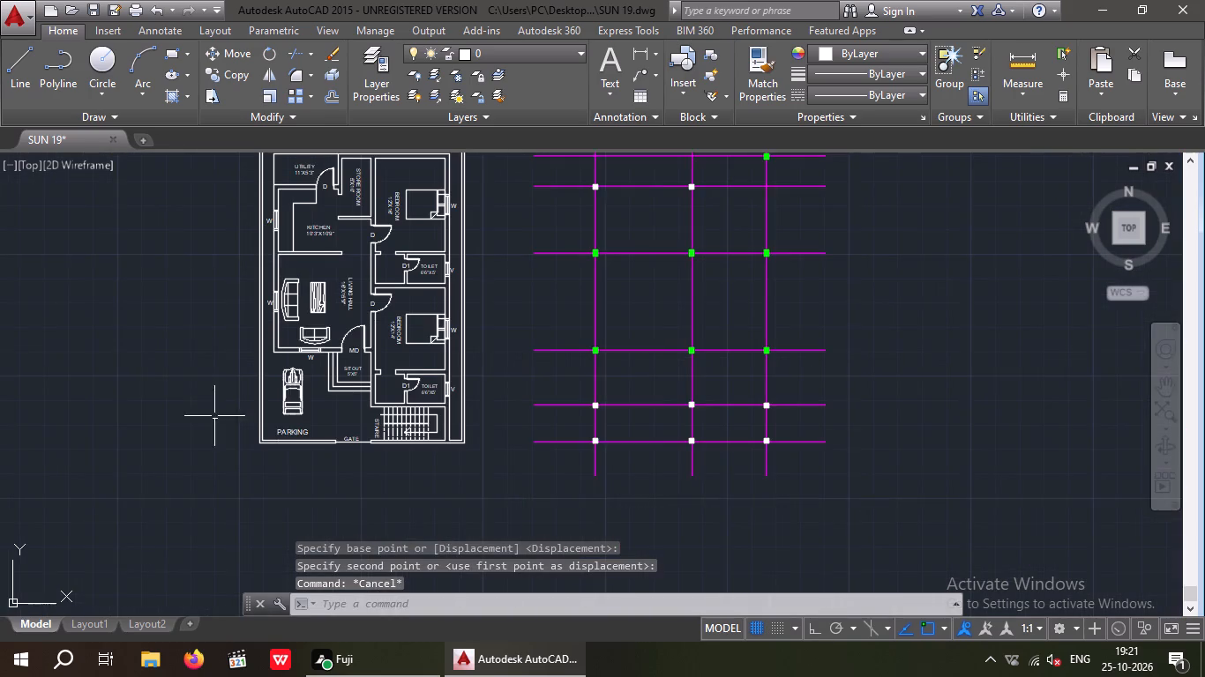
{"action": "middle_click_drag", "start_coordinate": [204, 415], "coordinate": [189, 409]}
{"action": "key", "text": "ctrl+s"}
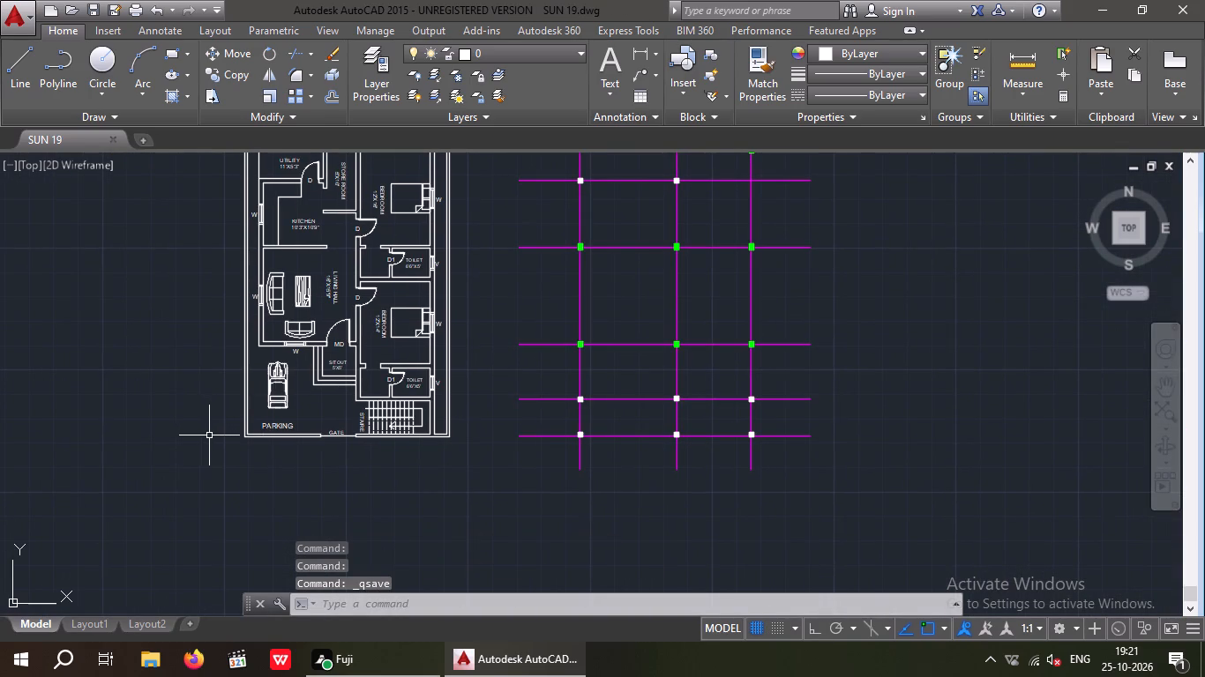
{"action": "key", "text": "ctrl+s"}
Find the stray dining set block lying far away from the plan and erase it.
{"action": "middle_click_drag", "start_coordinate": [241, 448], "coordinate": [236, 551]}
{"action": "middle_click_drag", "start_coordinate": [296, 487], "coordinate": [294, 421]}
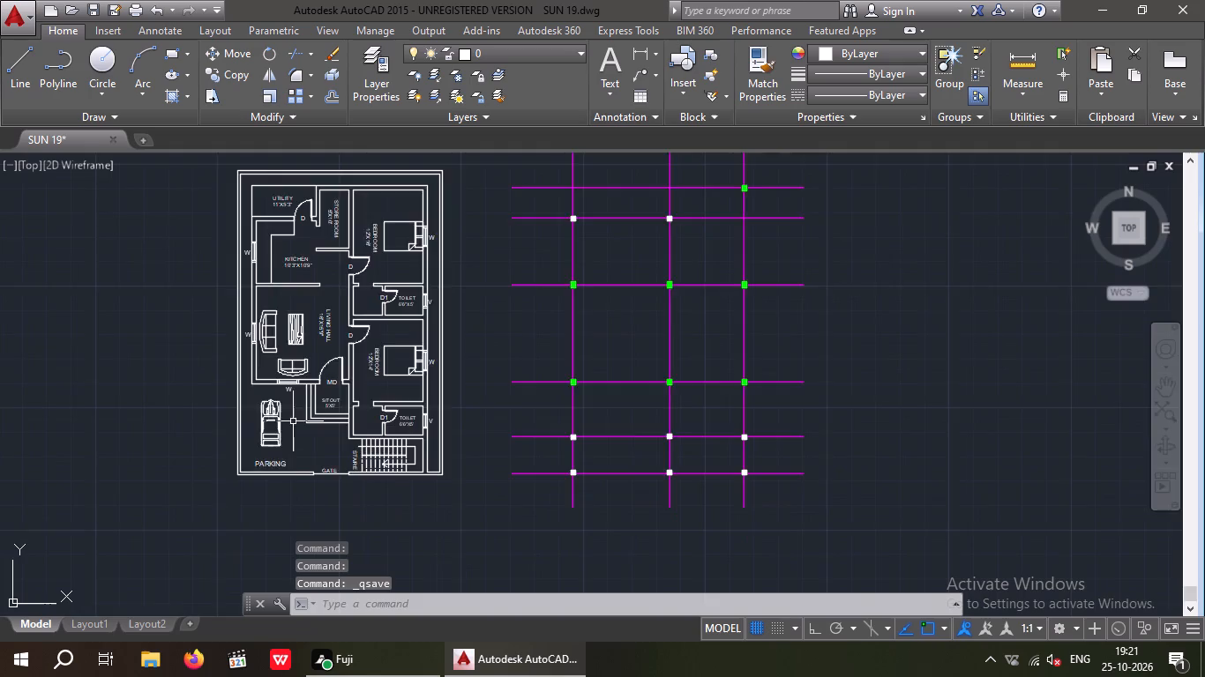
{"action": "scroll", "coordinate": [293, 425], "scroll_direction": "down", "scroll_amount": 1}
{"action": "middle_click_drag", "start_coordinate": [302, 446], "coordinate": [65, 420]}
{"action": "scroll", "coordinate": [391, 373], "scroll_direction": "down", "scroll_amount": 3}
{"action": "middle_click_drag", "start_coordinate": [665, 450], "coordinate": [338, 409]}
{"action": "scroll", "coordinate": [382, 380], "scroll_direction": "down", "scroll_amount": 3}
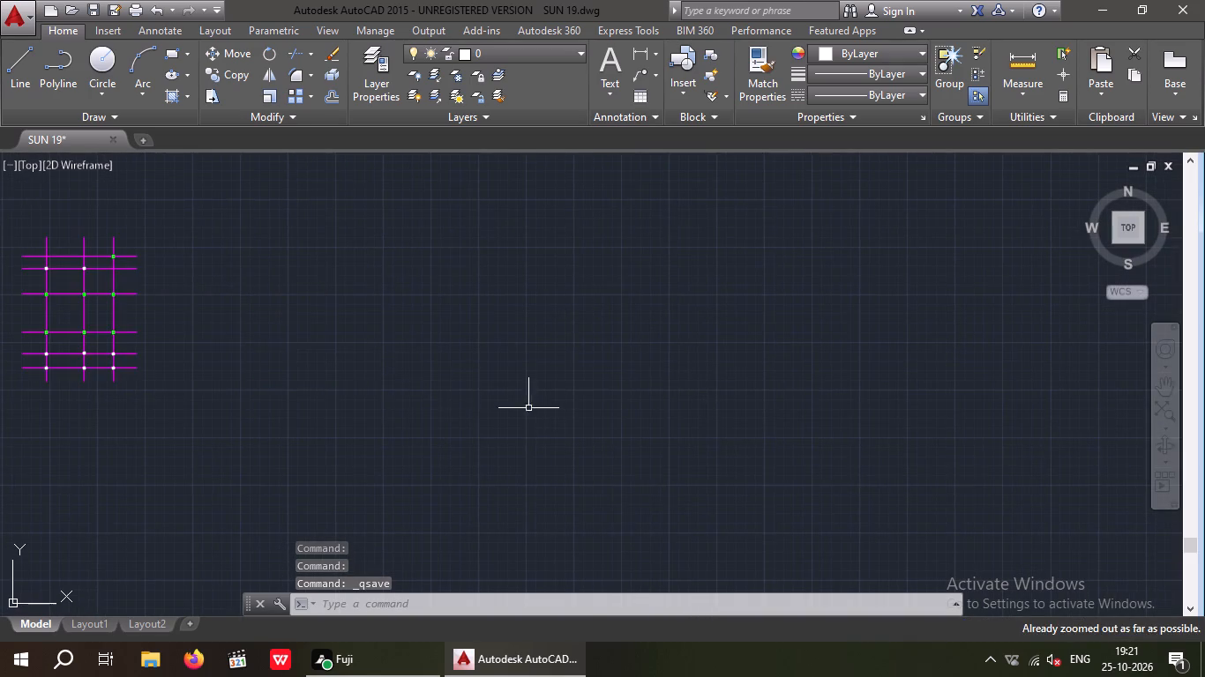
{"action": "middle_click_drag", "start_coordinate": [526, 407], "coordinate": [718, 293]}
{"action": "scroll", "coordinate": [674, 309], "scroll_direction": "down", "scroll_amount": 2}
{"action": "middle_click_drag", "start_coordinate": [671, 345], "coordinate": [752, 523]}
{"action": "middle_click_drag", "start_coordinate": [586, 450], "coordinate": [867, 309]}
{"action": "middle_click_drag", "start_coordinate": [416, 275], "coordinate": [415, 443]}
{"action": "scroll", "coordinate": [146, 320], "scroll_direction": "up", "scroll_amount": 3}
{"action": "left_click_drag", "start_coordinate": [470, 402], "coordinate": [191, 306]}
{"action": "left_click", "coordinate": [172, 277]}
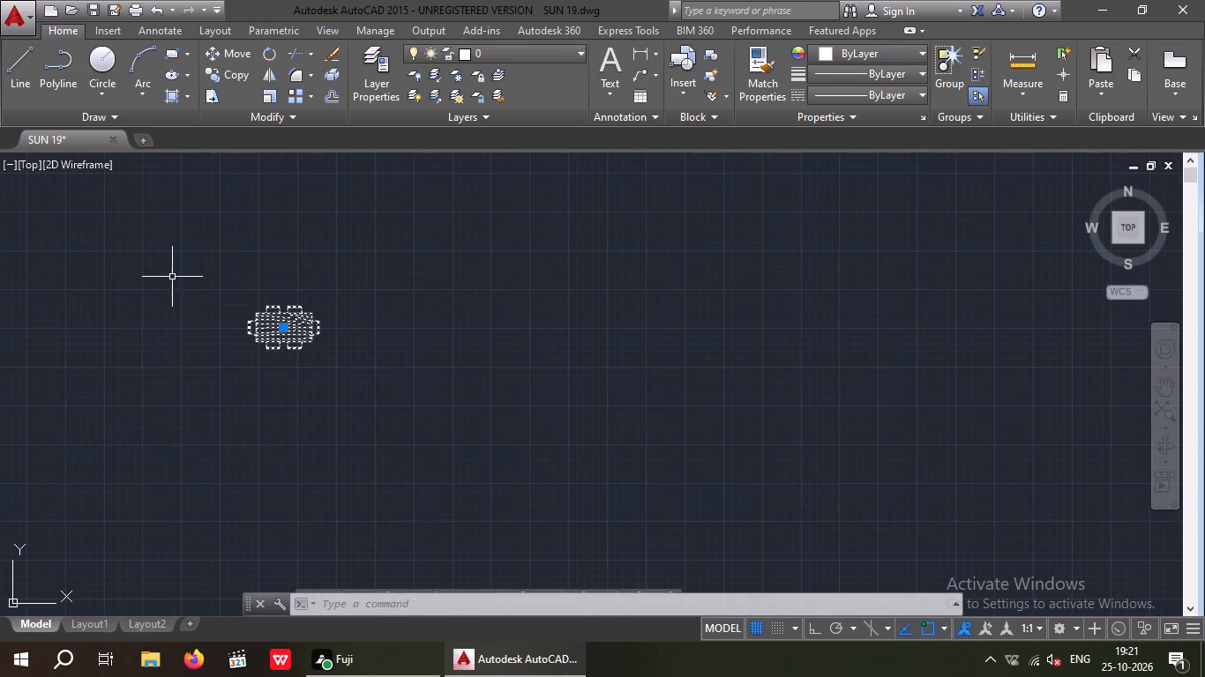
{"action": "key", "text": "Delete"}
Copy the complete floor plan straight east with Ortho on, into the empty space beyond the magenta column grid.
{"action": "scroll", "coordinate": [202, 278], "scroll_direction": "down", "scroll_amount": 5}
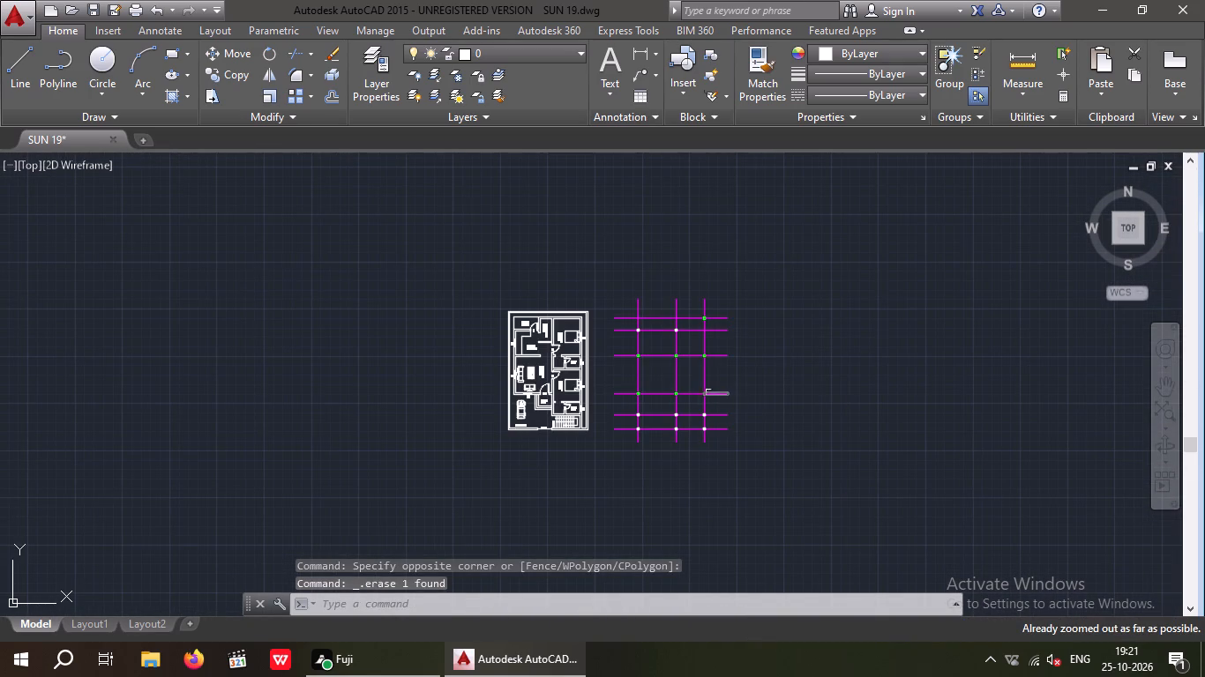
{"action": "middle_click_drag", "start_coordinate": [595, 365], "coordinate": [410, 345]}
{"action": "scroll", "coordinate": [403, 327], "scroll_direction": "up", "scroll_amount": 2}
{"action": "middle_click_drag", "start_coordinate": [405, 330], "coordinate": [507, 329]}
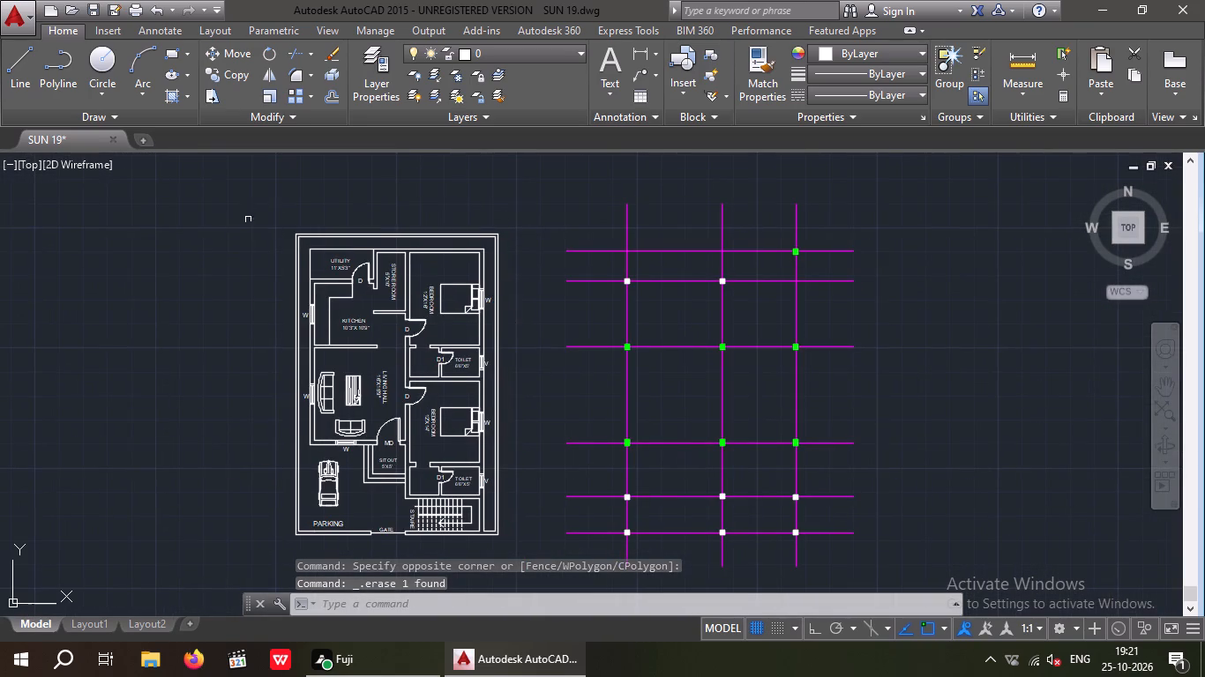
{"action": "left_click_drag", "start_coordinate": [263, 196], "coordinate": [393, 239]}
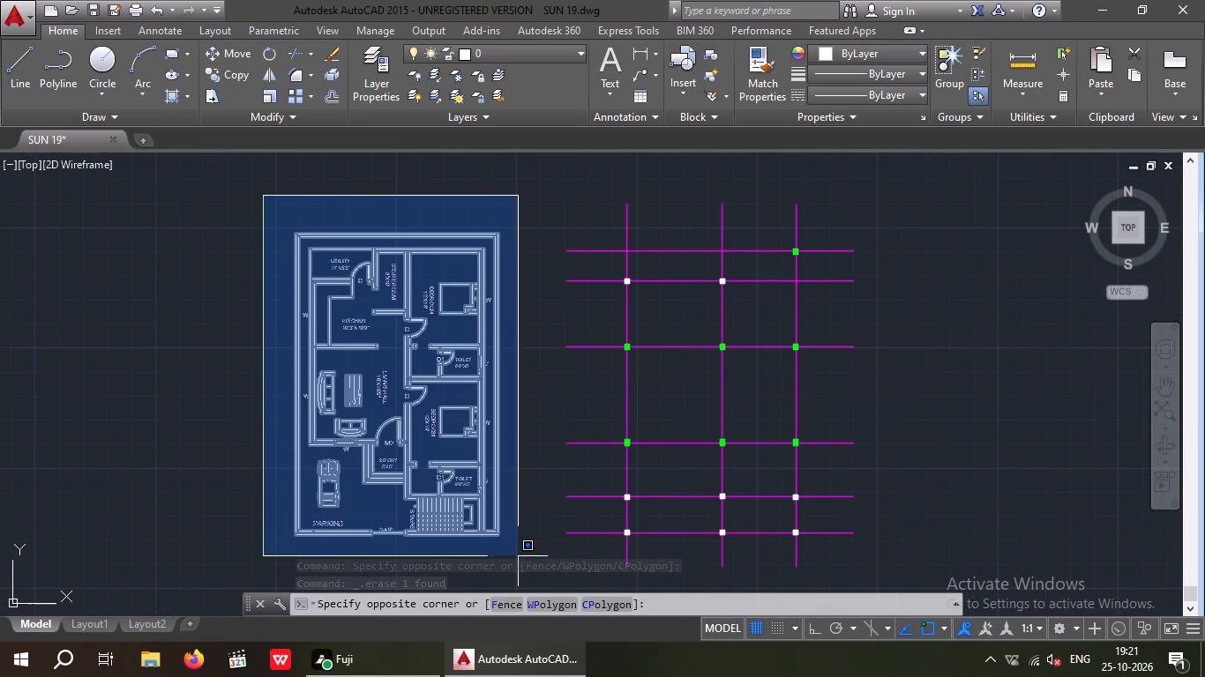
{"action": "left_click", "coordinate": [518, 556]}
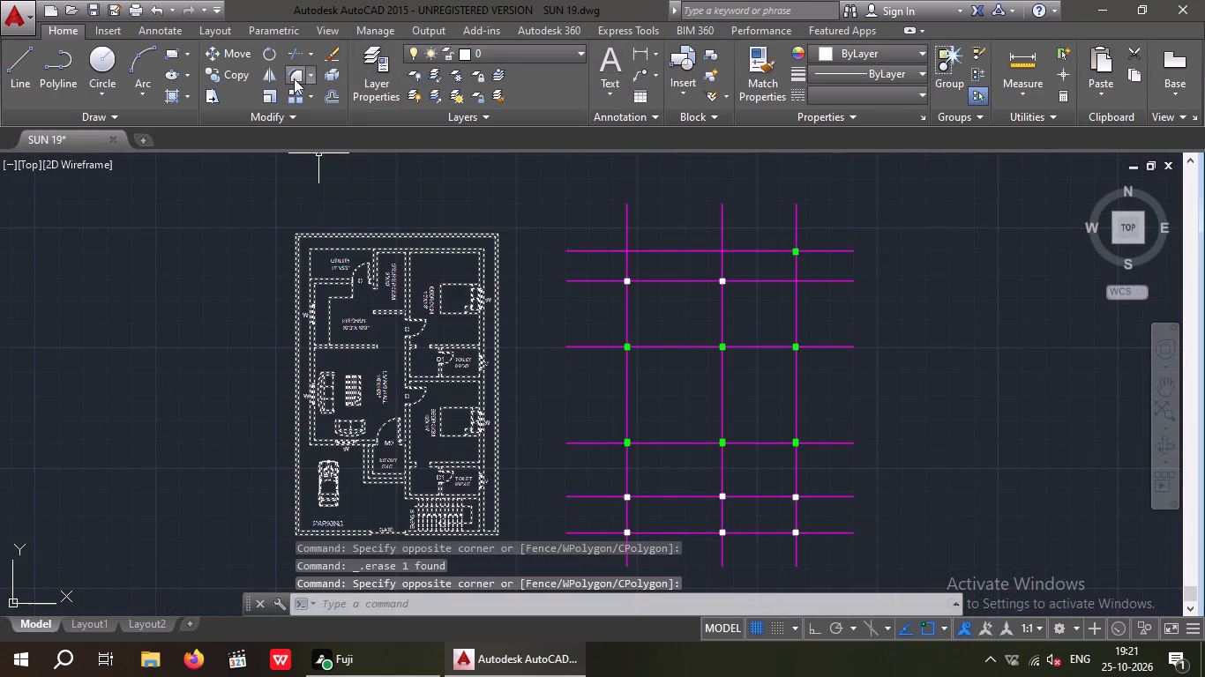
{"action": "left_click", "coordinate": [229, 76]}
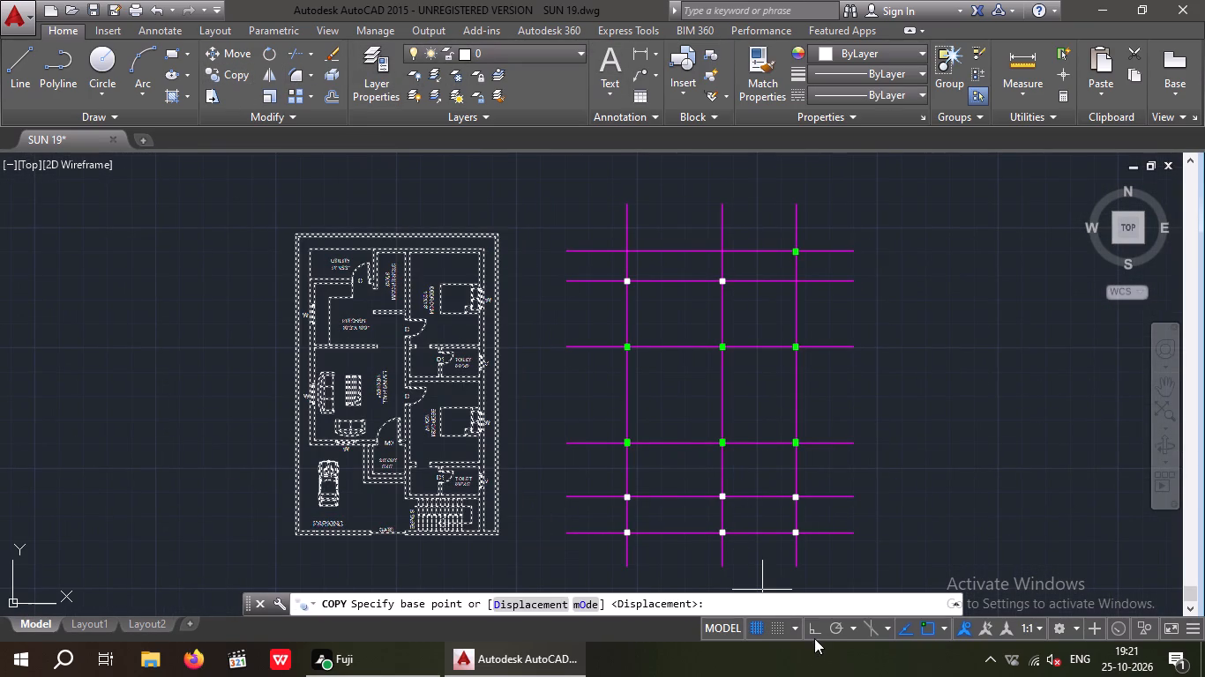
{"action": "left_click", "coordinate": [814, 635]}
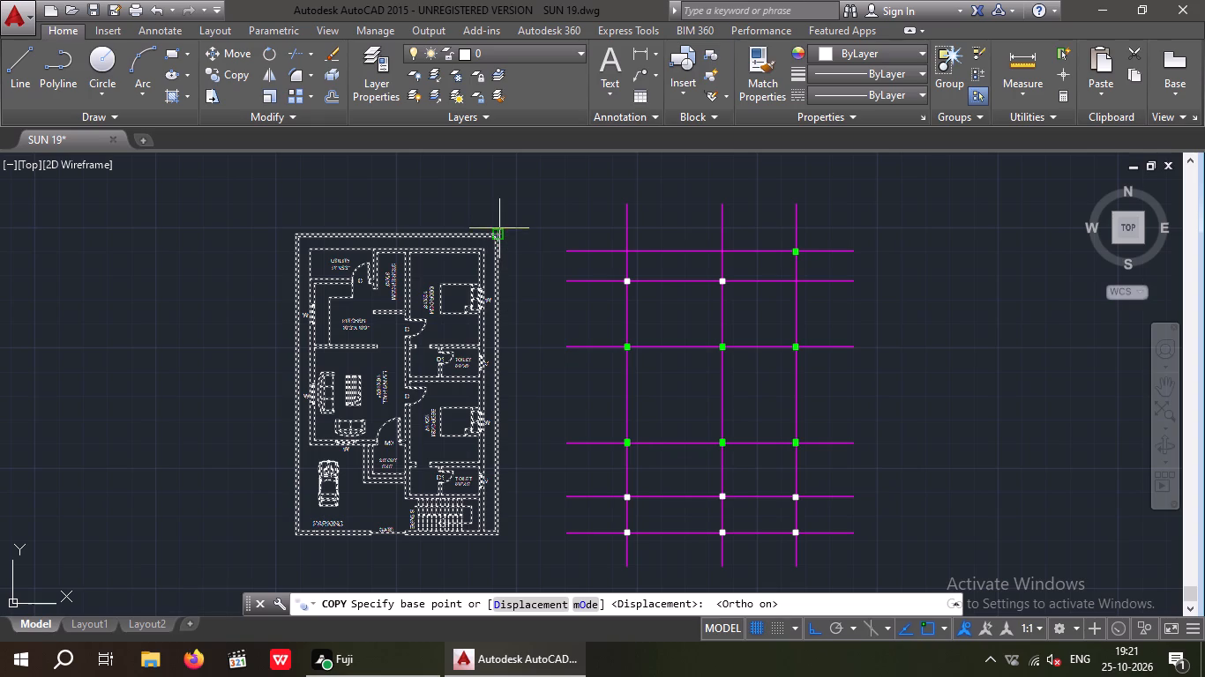
{"action": "left_click", "coordinate": [499, 228]}
{"action": "middle_click_drag", "start_coordinate": [654, 256], "coordinate": [0, 191]}
{"action": "middle_click_drag", "start_coordinate": [779, 165], "coordinate": [676, 274]}
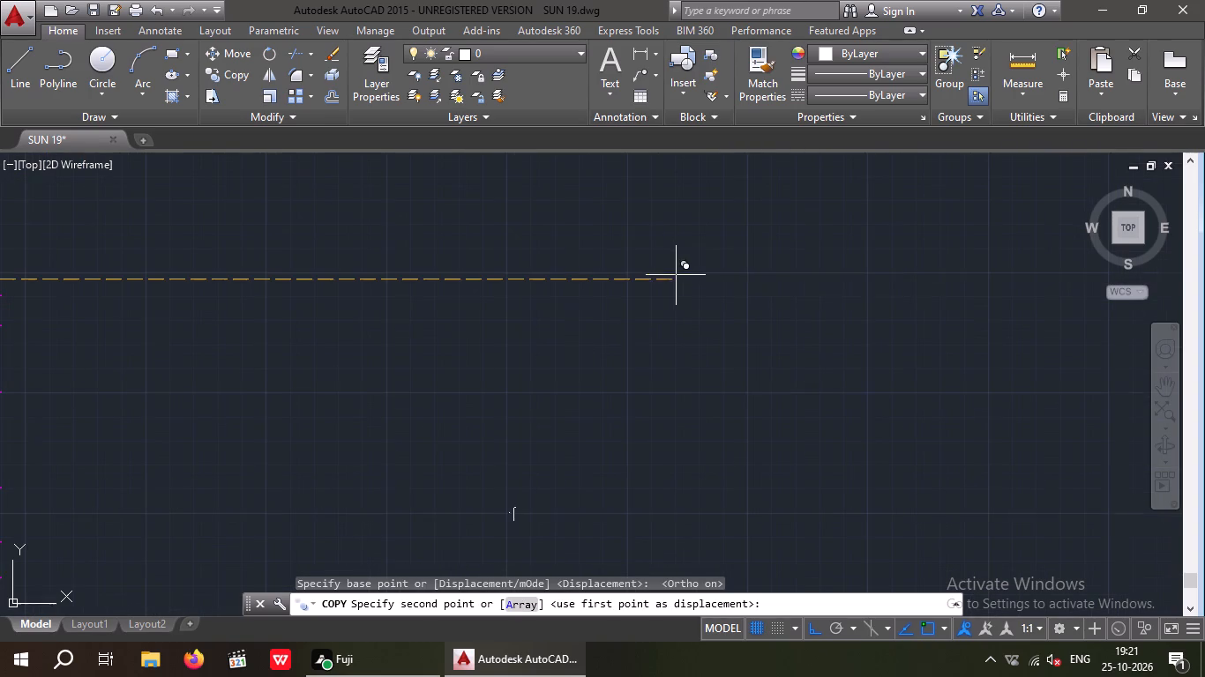
{"action": "left_click", "coordinate": [779, 272]}
{"action": "middle_click_drag", "start_coordinate": [775, 293], "coordinate": [760, 236]}
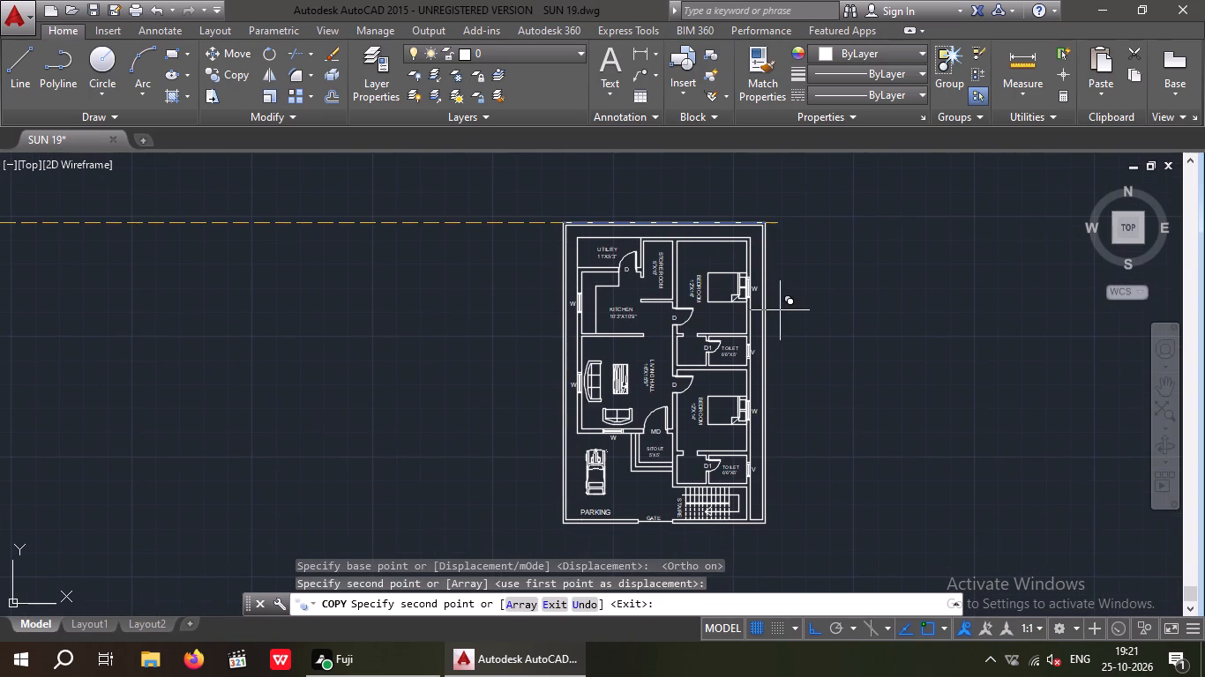
{"action": "key", "text": "Escape"}
{"action": "key", "text": "Escape"}
{"action": "middle_click_drag", "start_coordinate": [423, 356], "coordinate": [467, 353]}
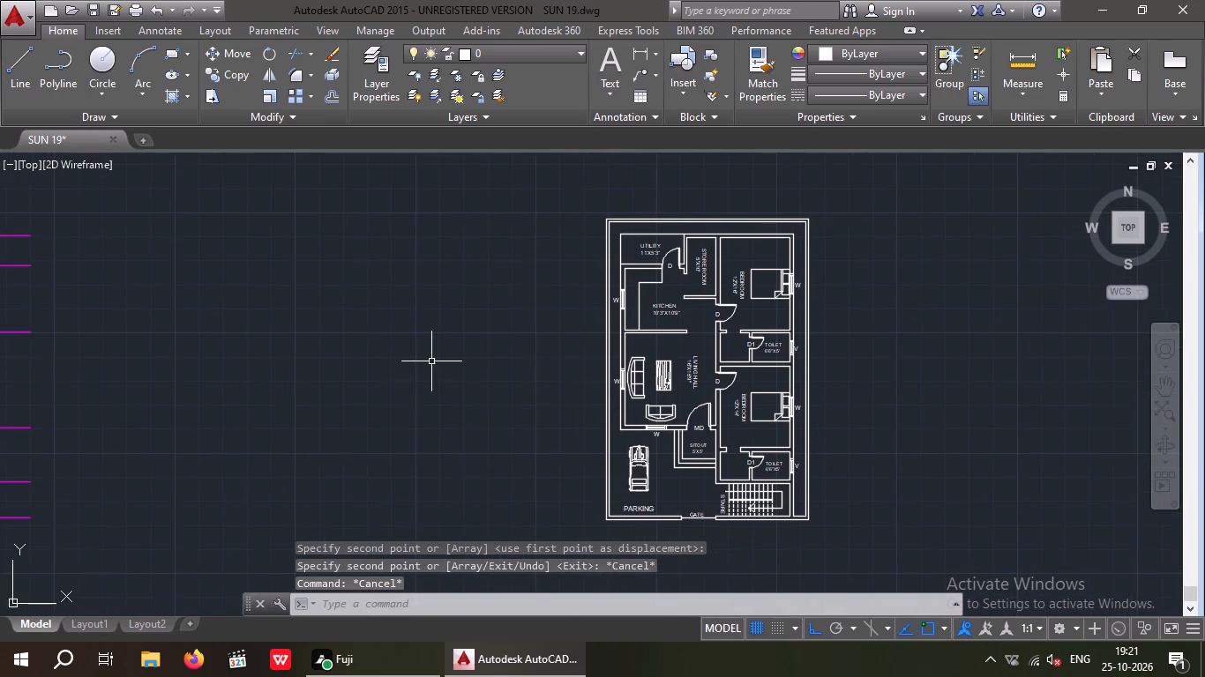
{"action": "middle_click_drag", "start_coordinate": [432, 359], "coordinate": [465, 361]}
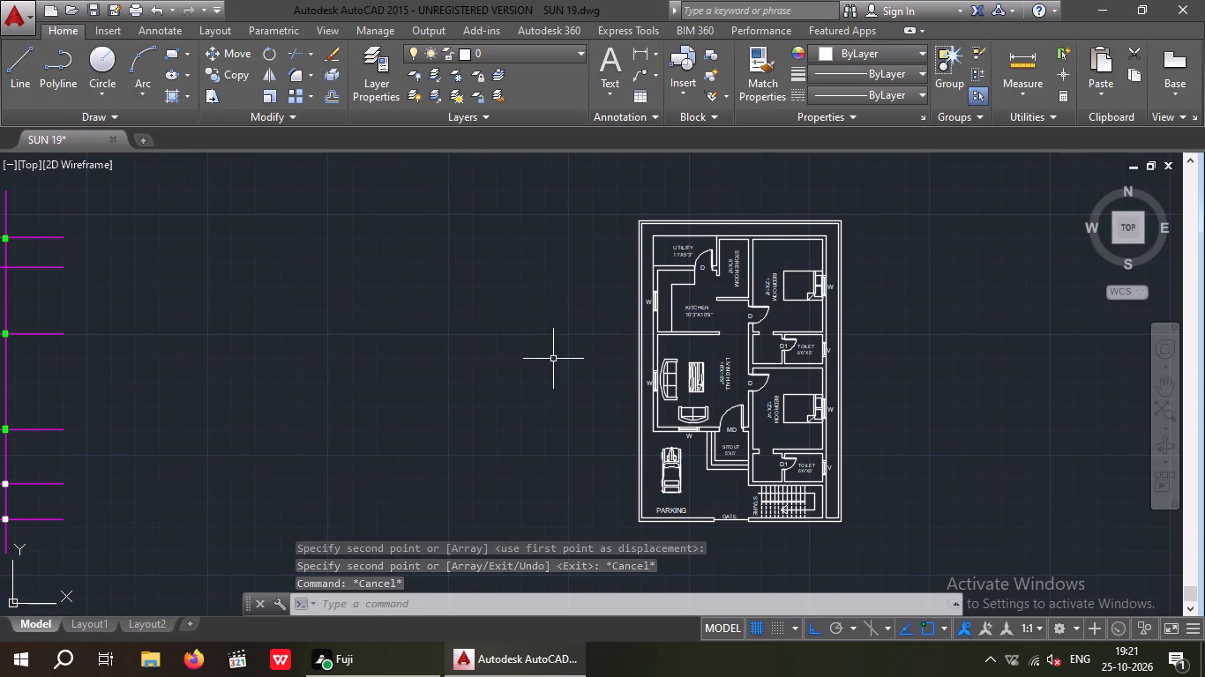
Add a linear dimension for the house's overall width along its north outer wall, placed just outside the compound wall of the original plan.
{"action": "middle_click_drag", "start_coordinate": [541, 356], "coordinate": [454, 324]}
{"action": "middle_click_drag", "start_coordinate": [446, 345], "coordinate": [480, 342]}
{"action": "scroll", "coordinate": [469, 322], "scroll_direction": "down", "scroll_amount": 1}
{"action": "middle_click_drag", "start_coordinate": [472, 323], "coordinate": [563, 359]}
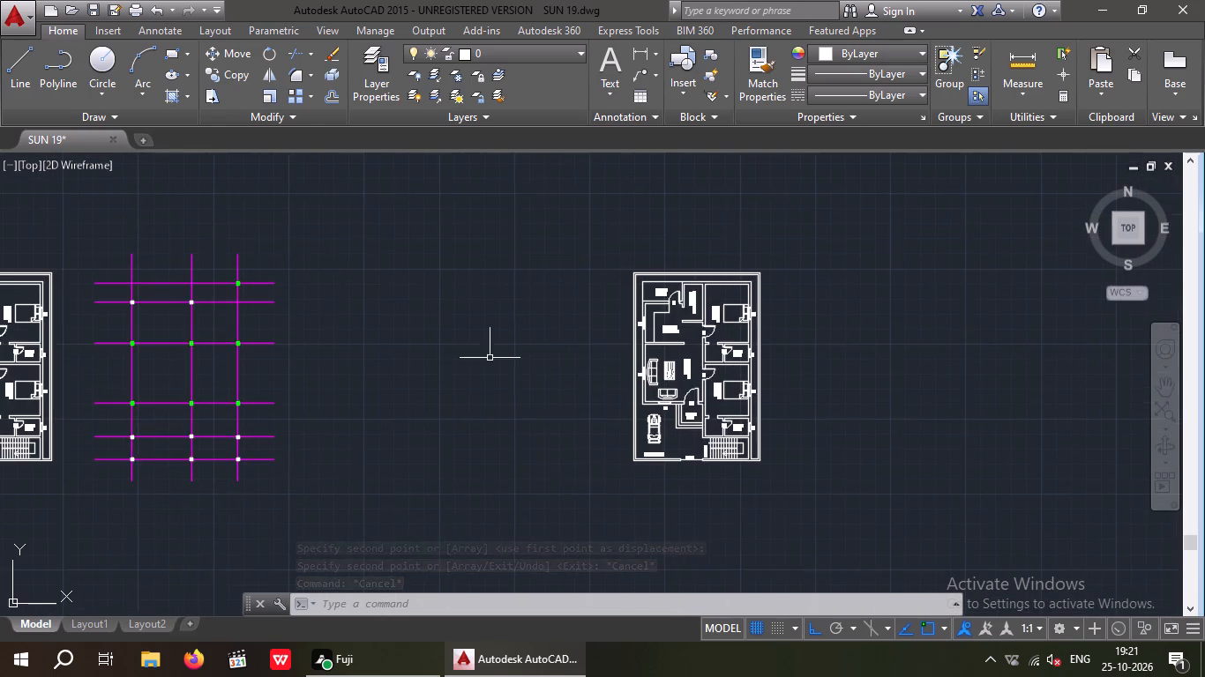
{"action": "middle_click_drag", "start_coordinate": [489, 356], "coordinate": [641, 333]}
{"action": "middle_click_drag", "start_coordinate": [143, 273], "coordinate": [254, 293]}
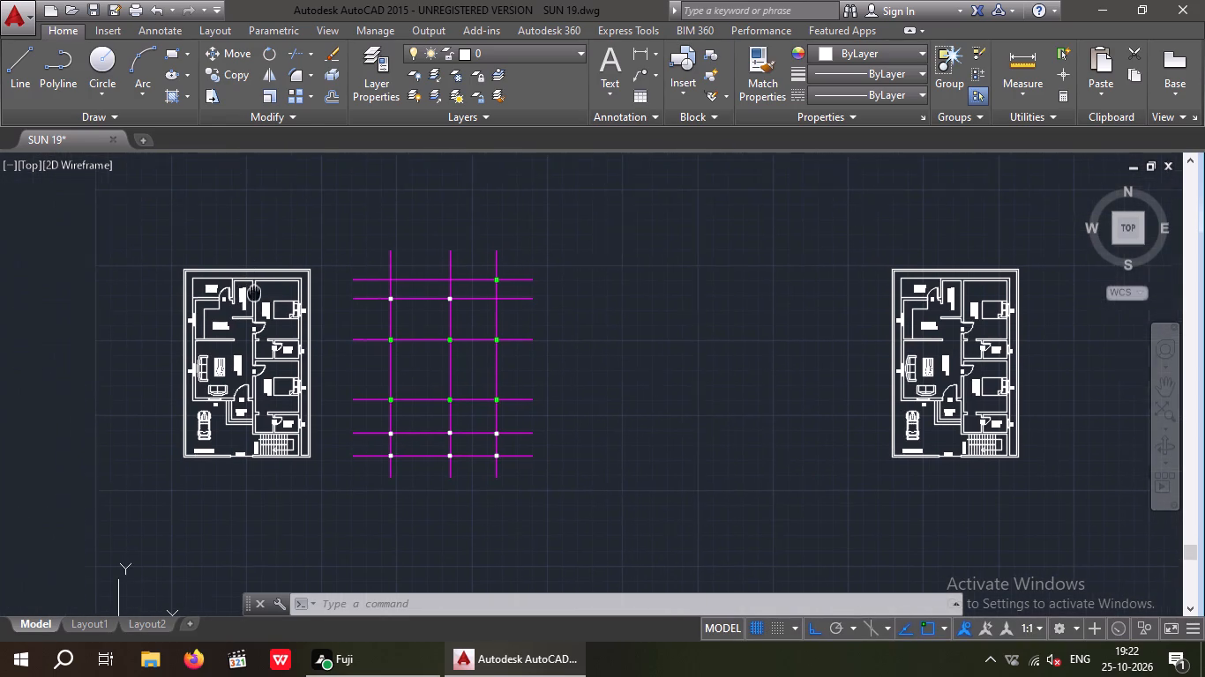
{"action": "middle_click_drag", "start_coordinate": [254, 293], "coordinate": [261, 291]}
{"action": "scroll", "coordinate": [239, 261], "scroll_direction": "up", "scroll_amount": 3}
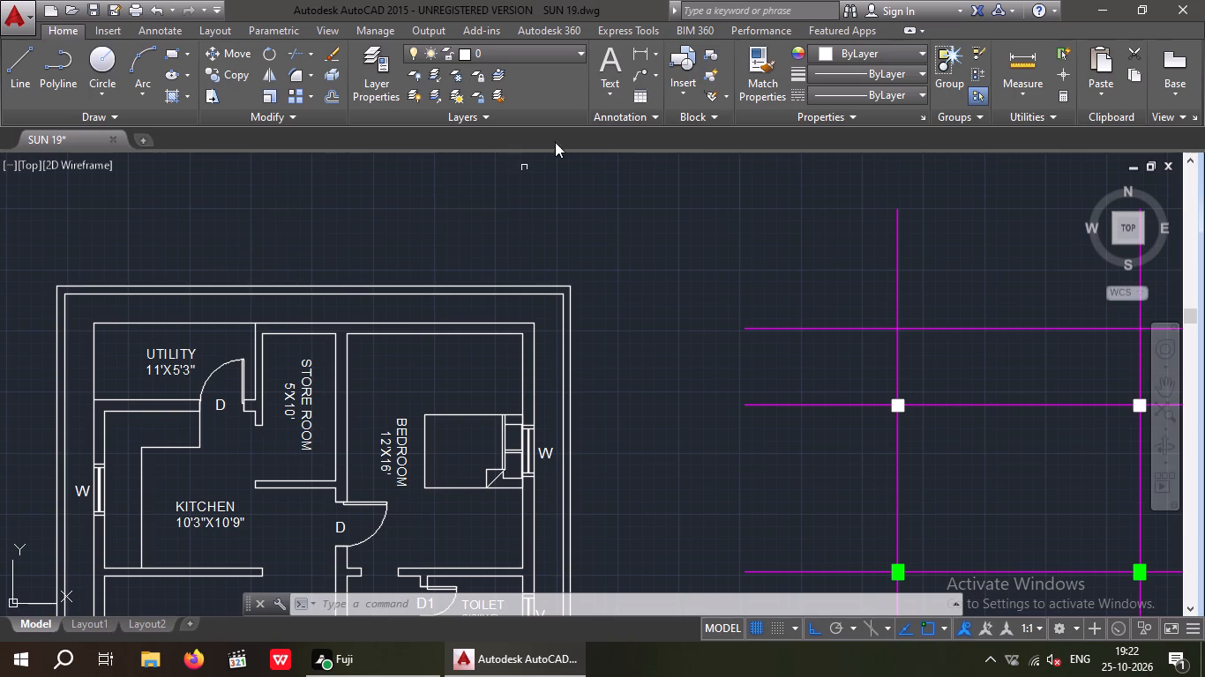
{"action": "left_click", "coordinate": [640, 55]}
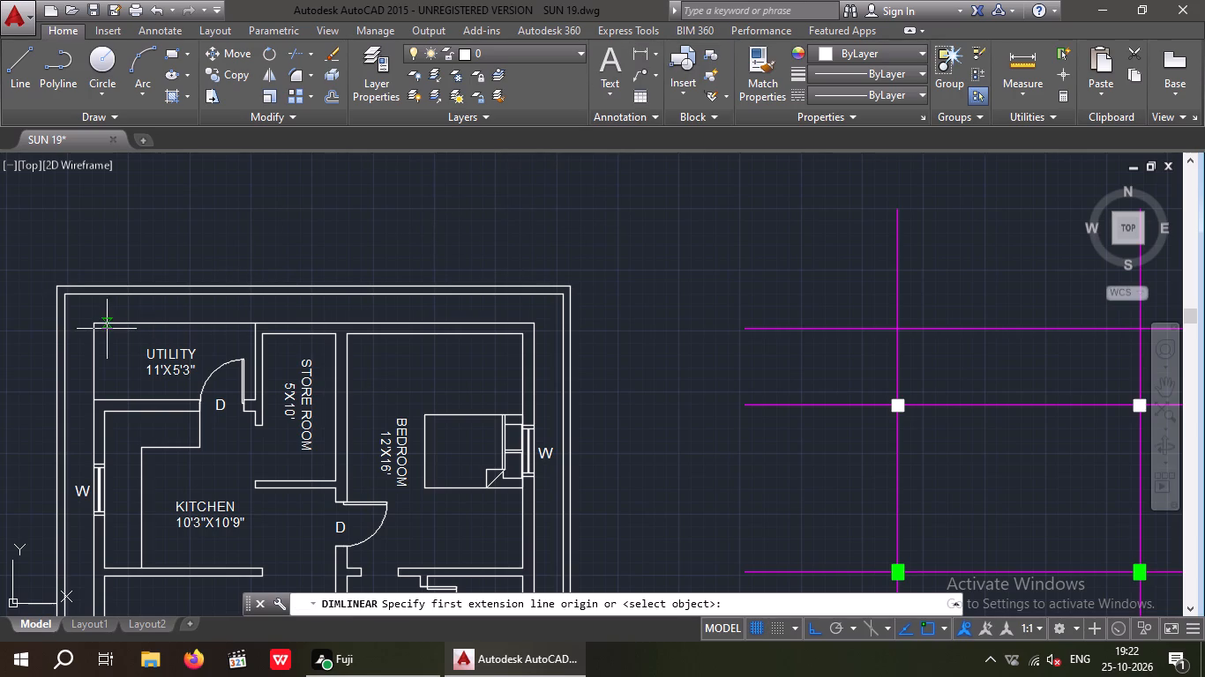
{"action": "left_click_drag", "start_coordinate": [92, 326], "coordinate": [151, 333]}
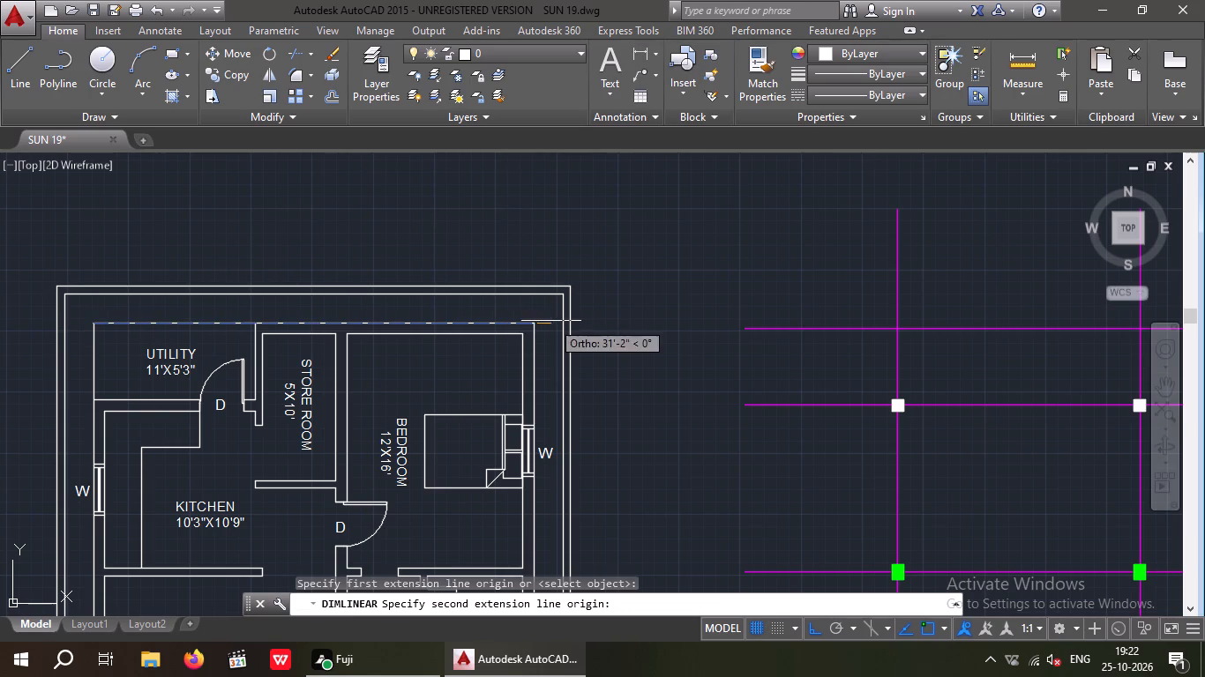
{"action": "left_click", "coordinate": [537, 322]}
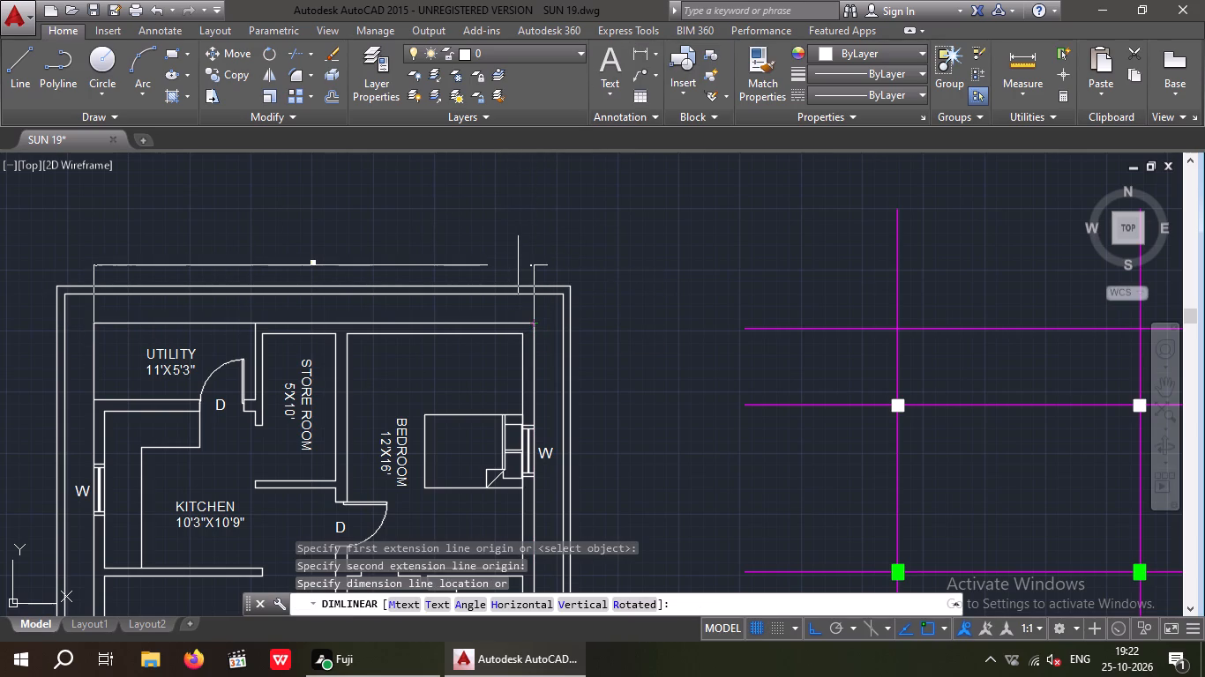
{"action": "left_click", "coordinate": [529, 264]}
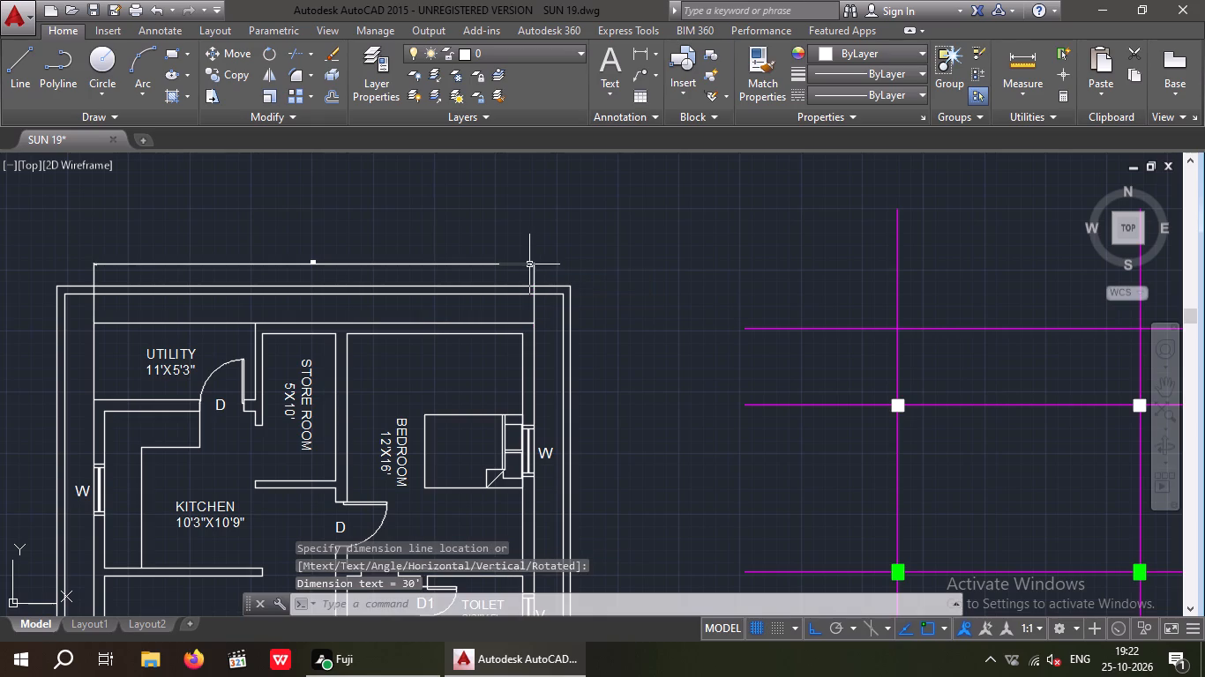
Add a linear dimension along the house's east outer wall, from its north corner to the south compound wall, placed outside the compound.
{"action": "scroll", "coordinate": [351, 280], "scroll_direction": "down", "scroll_amount": 2}
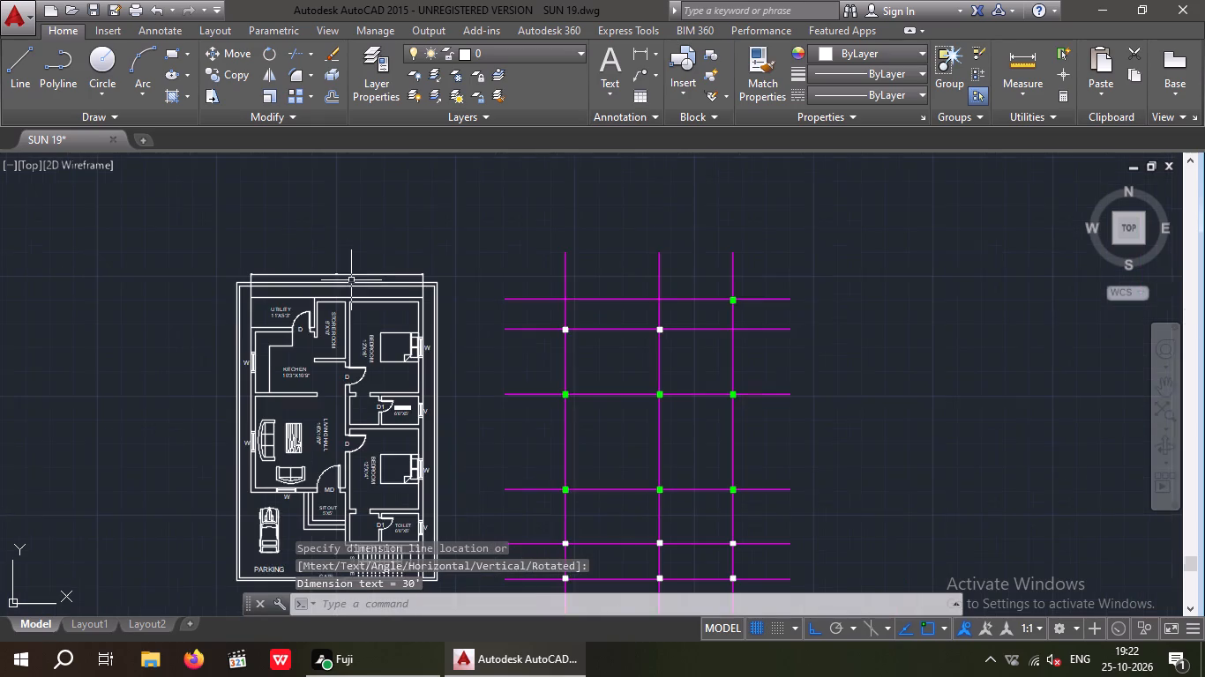
{"action": "middle_click_drag", "start_coordinate": [400, 348], "coordinate": [415, 246]}
{"action": "middle_click_drag", "start_coordinate": [500, 340], "coordinate": [500, 366]}
{"action": "key", "text": "space"}
{"action": "scroll", "coordinate": [438, 219], "scroll_direction": "up", "scroll_amount": 1}
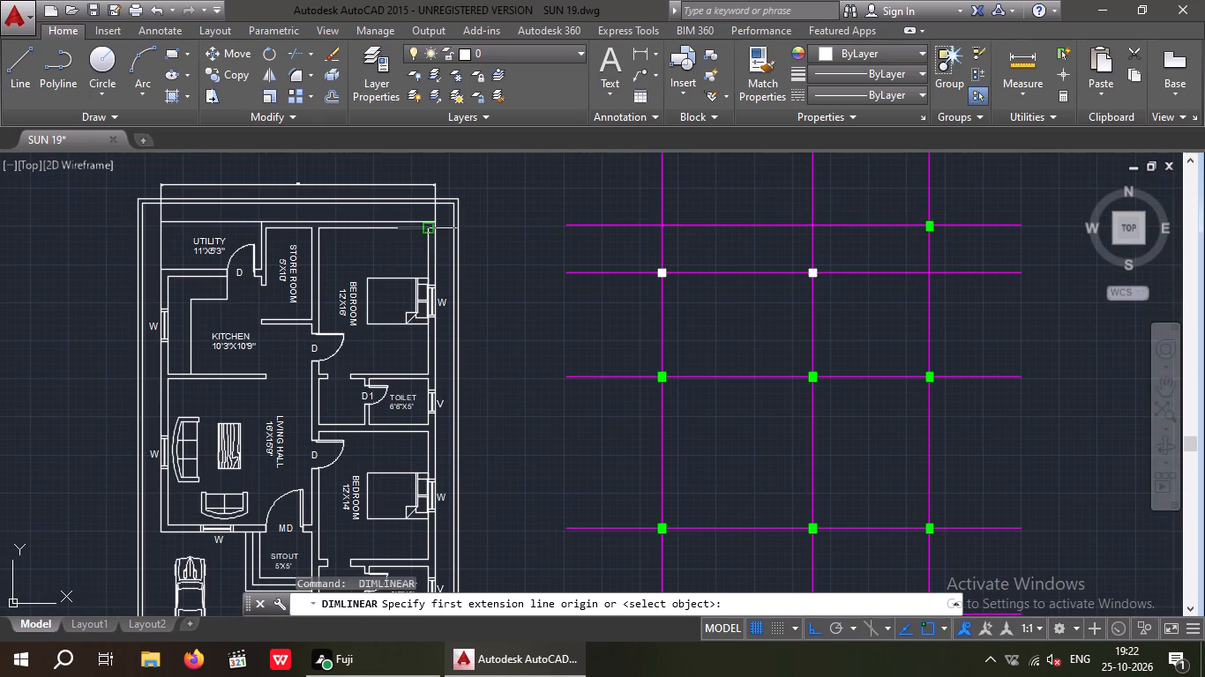
{"action": "scroll", "coordinate": [439, 219], "scroll_direction": "up", "scroll_amount": 3}
{"action": "left_click", "coordinate": [414, 228]}
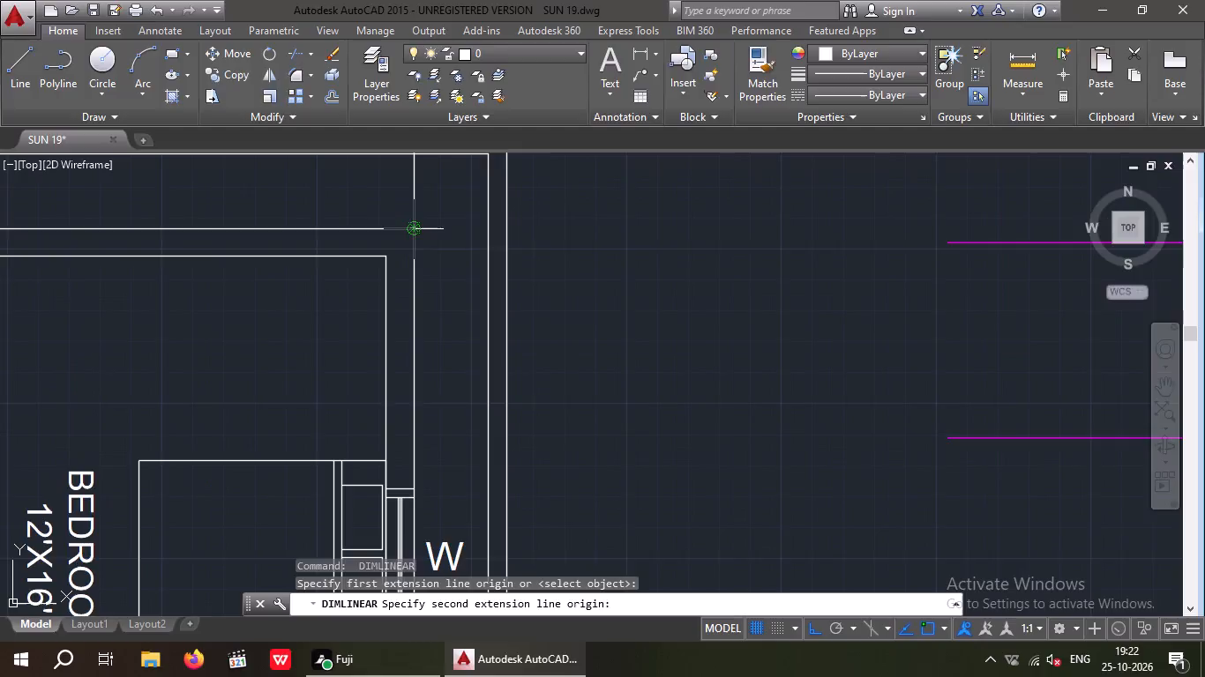
{"action": "scroll", "coordinate": [413, 231], "scroll_direction": "down", "scroll_amount": 3}
{"action": "middle_click_drag", "start_coordinate": [443, 457], "coordinate": [443, 294]}
{"action": "scroll", "coordinate": [431, 476], "scroll_direction": "up", "scroll_amount": 2}
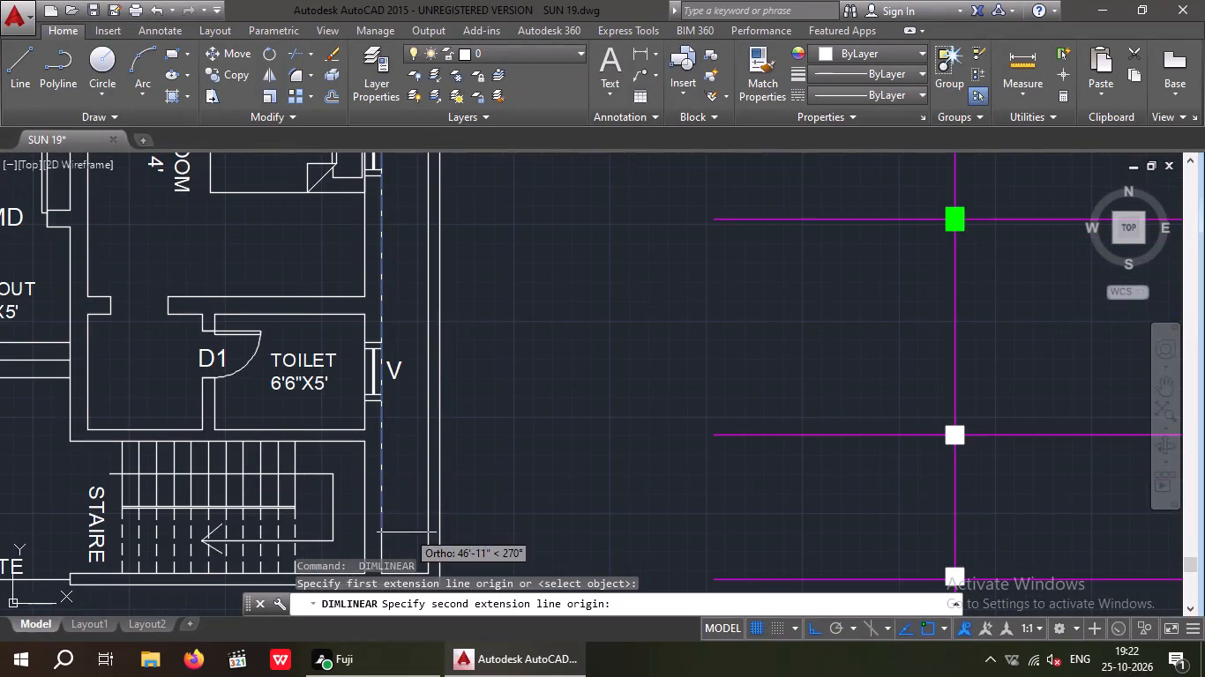
{"action": "middle_click_drag", "start_coordinate": [403, 502], "coordinate": [402, 374]}
{"action": "left_click_drag", "start_coordinate": [378, 443], "coordinate": [393, 436]}
{"action": "middle_click_drag", "start_coordinate": [503, 387], "coordinate": [504, 452]}
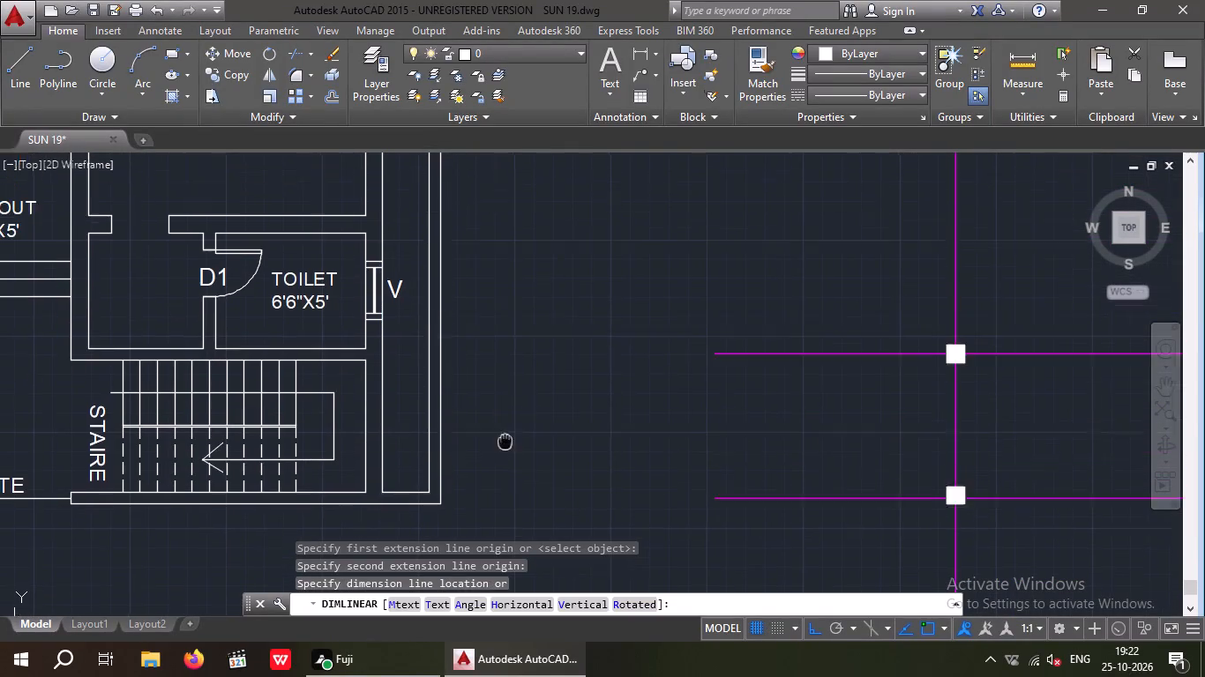
{"action": "middle_click_drag", "start_coordinate": [504, 452], "coordinate": [501, 463]}
{"action": "scroll", "coordinate": [519, 387], "scroll_direction": "down", "scroll_amount": 3}
{"action": "middle_click_drag", "start_coordinate": [522, 372], "coordinate": [484, 469]}
{"action": "scroll", "coordinate": [479, 394], "scroll_direction": "down", "scroll_amount": 1}
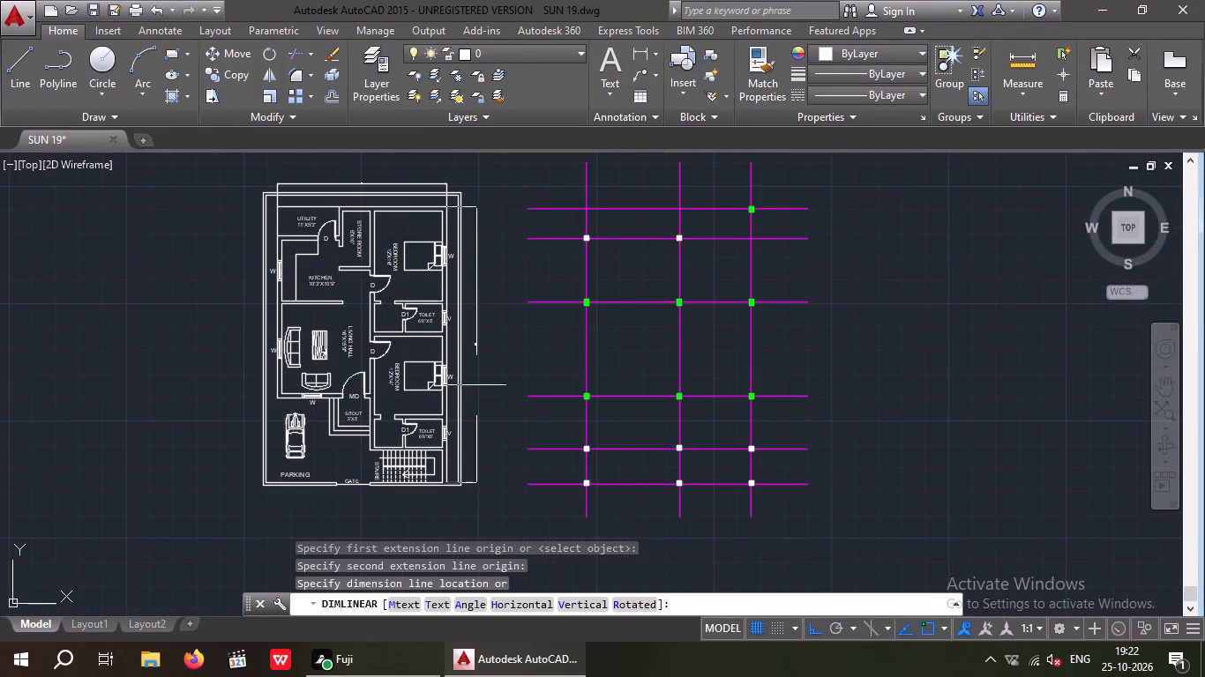
{"action": "left_click", "coordinate": [475, 385]}
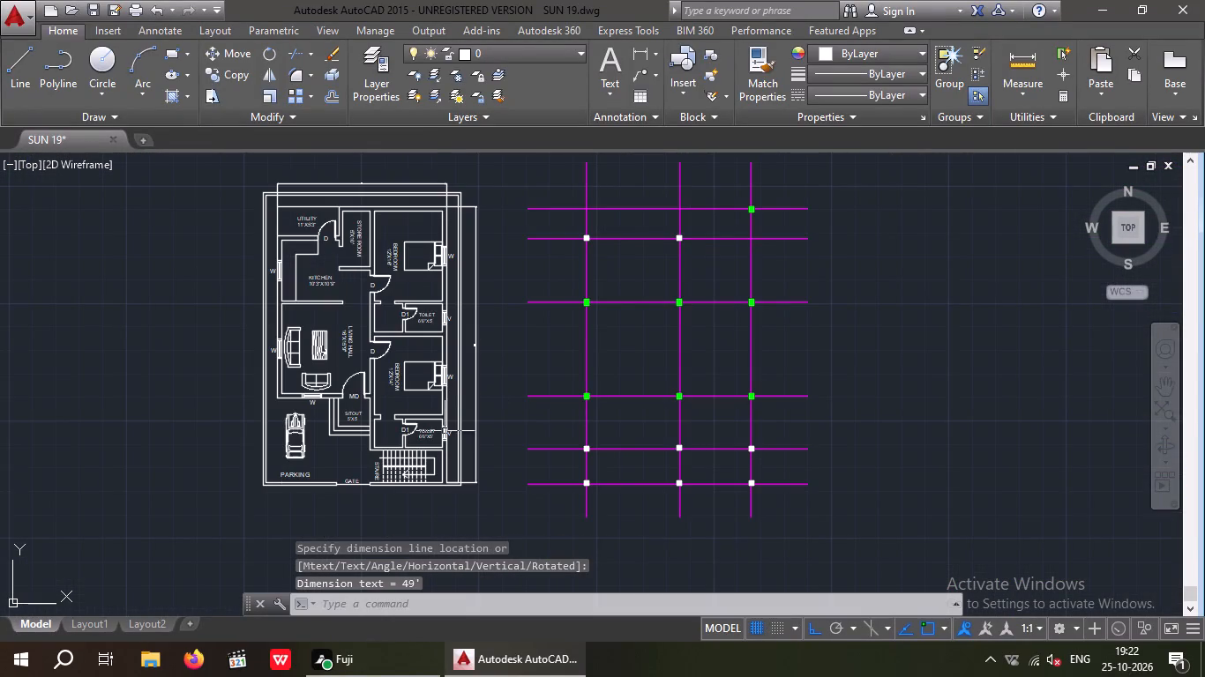
Add a linear dimension along the west outer wall, from the kitchen's north-west corner to the living hall's south-west corner, placed outside the compound.
{"action": "key", "text": "space"}
{"action": "key", "text": "space"}
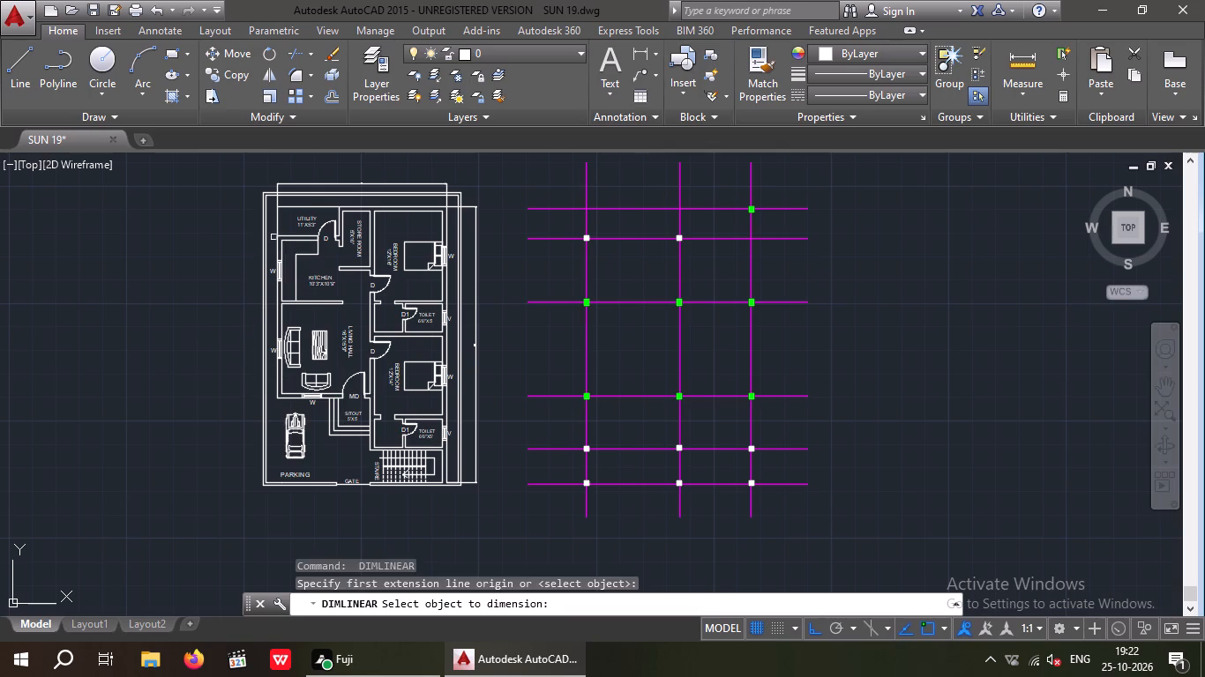
{"action": "scroll", "coordinate": [274, 237], "scroll_direction": "up", "scroll_amount": 3}
{"action": "key", "text": "space"}
{"action": "key", "text": "space"}
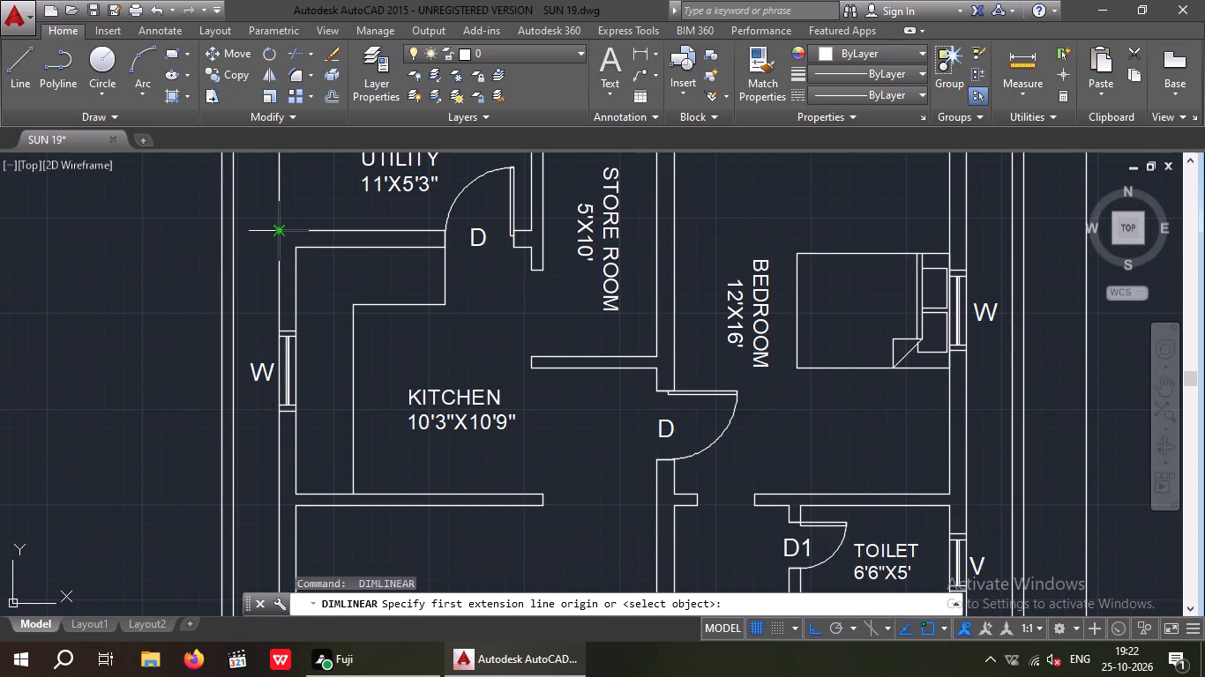
{"action": "left_click", "coordinate": [278, 229]}
{"action": "scroll", "coordinate": [281, 227], "scroll_direction": "down", "scroll_amount": 3}
{"action": "scroll", "coordinate": [284, 385], "scroll_direction": "up", "scroll_amount": 3}
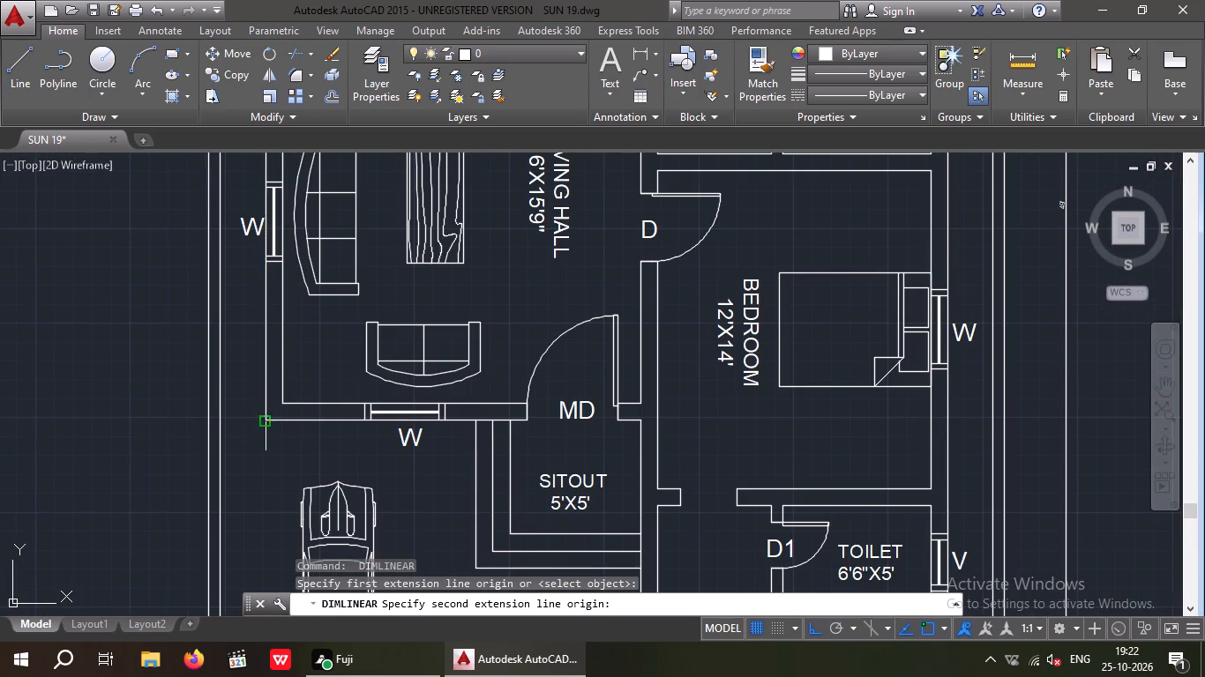
{"action": "left_click", "coordinate": [265, 420]}
{"action": "scroll", "coordinate": [269, 413], "scroll_direction": "down", "scroll_amount": 2}
{"action": "middle_click_drag", "start_coordinate": [228, 445], "coordinate": [230, 475]}
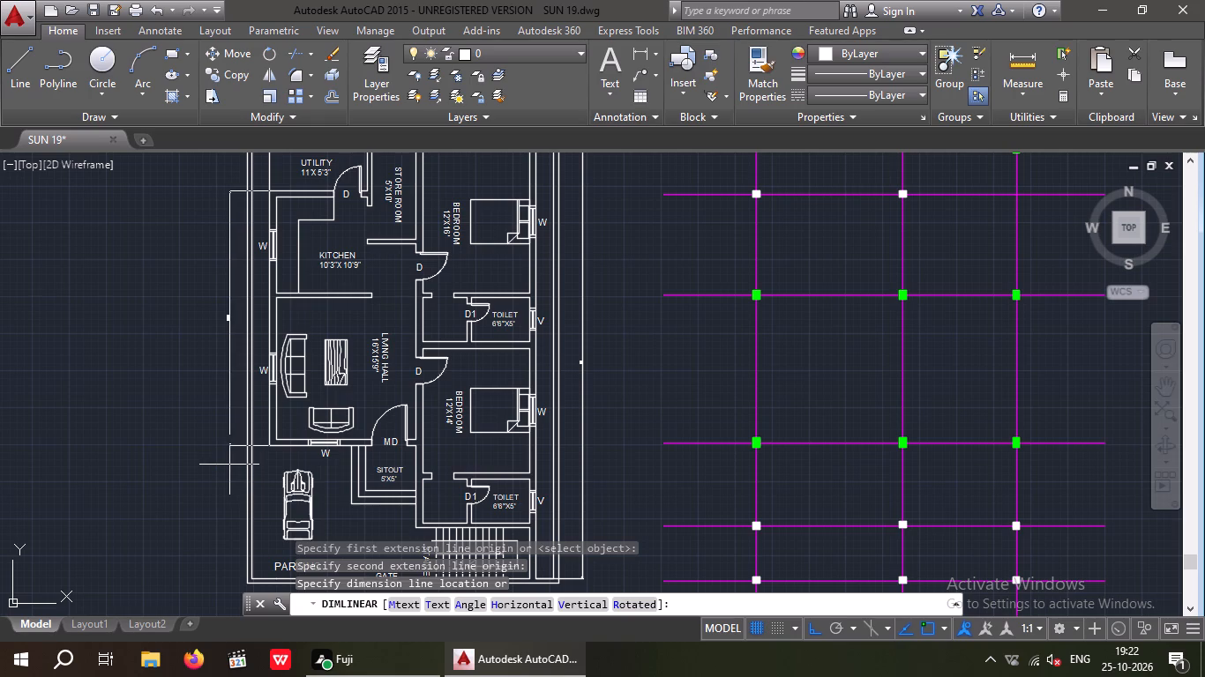
{"action": "left_click", "coordinate": [228, 465]}
Add a linear dimension for the compound wall's full outer width on the north side, placed beyond the house width dimension.
{"action": "key", "text": "space"}
{"action": "middle_click_drag", "start_coordinate": [175, 412], "coordinate": [157, 547]}
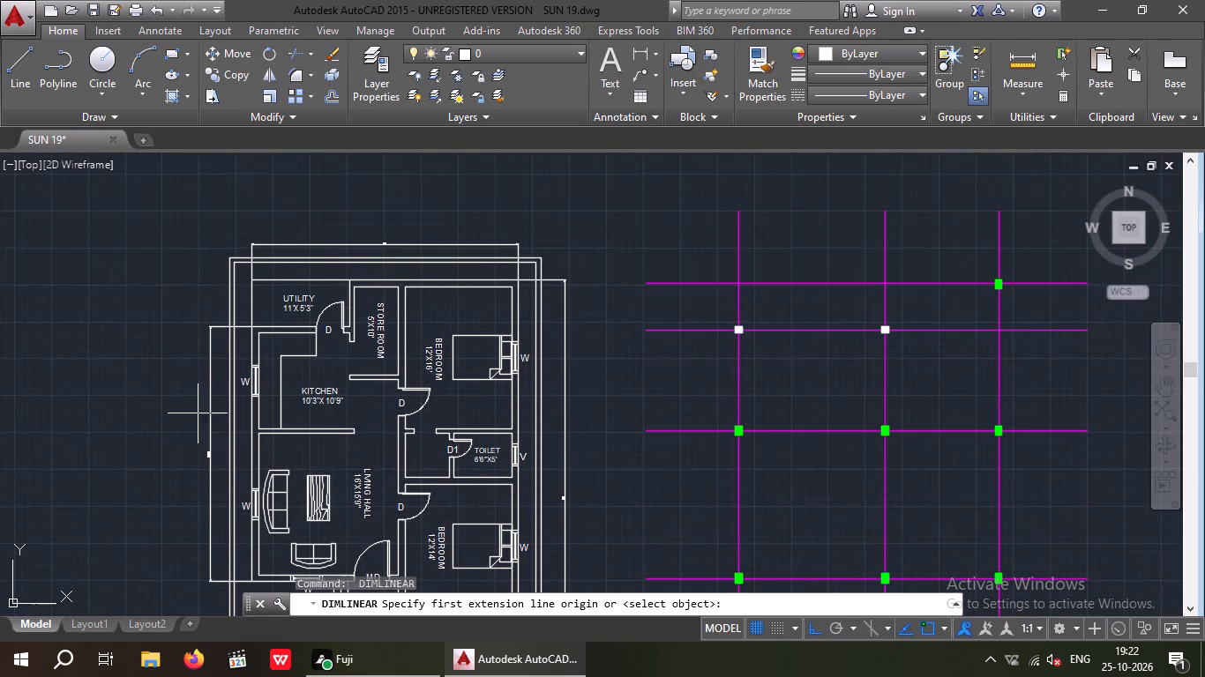
{"action": "key", "text": "space"}
{"action": "scroll", "coordinate": [232, 226], "scroll_direction": "up", "scroll_amount": 2}
{"action": "key", "text": "space"}
{"action": "key", "text": "space"}
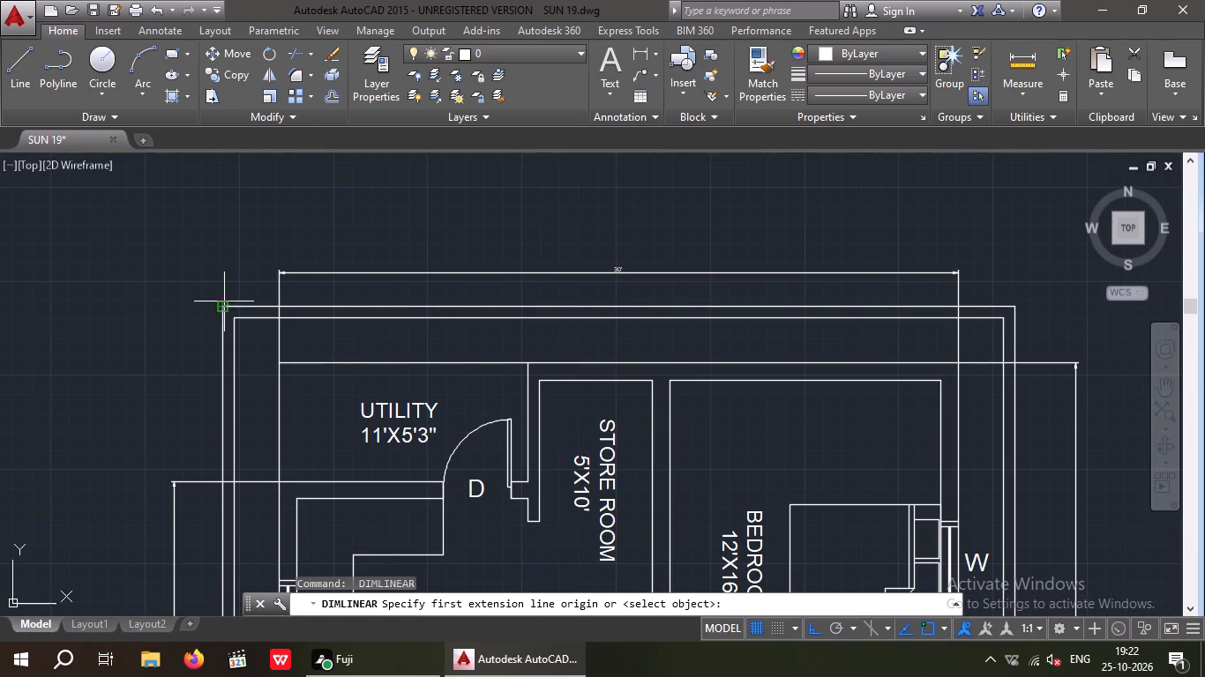
{"action": "left_click", "coordinate": [223, 306]}
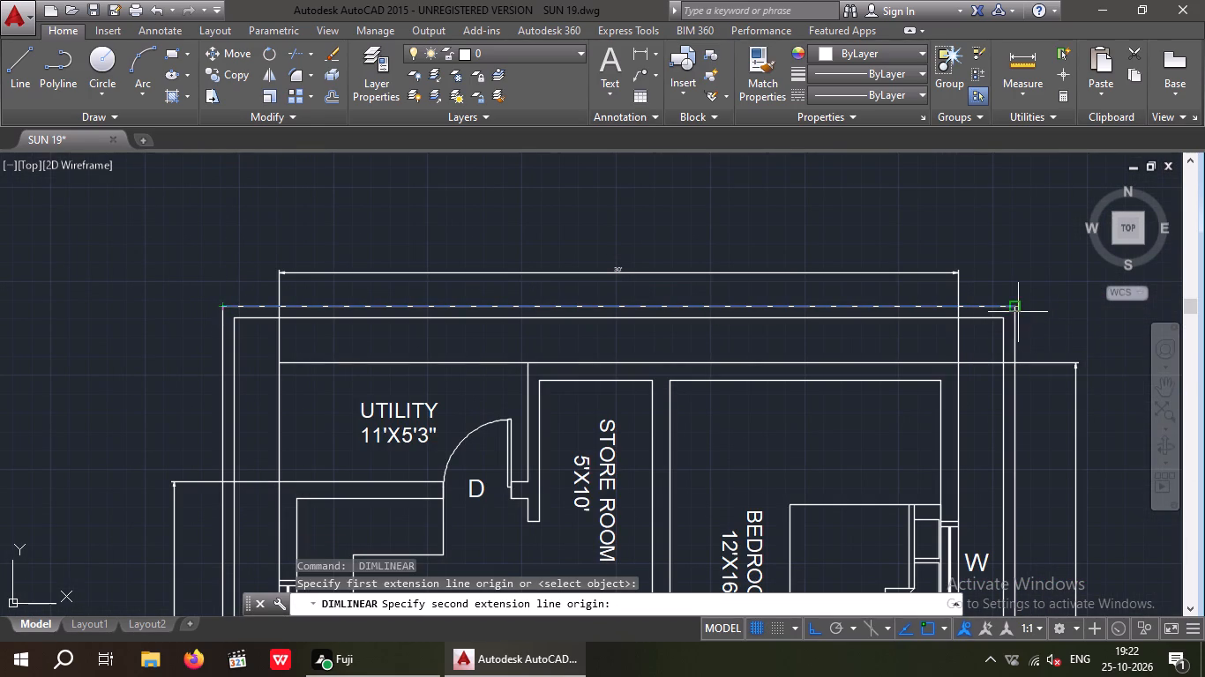
{"action": "left_click", "coordinate": [1018, 310]}
{"action": "middle_click_drag", "start_coordinate": [1021, 241], "coordinate": [998, 343]}
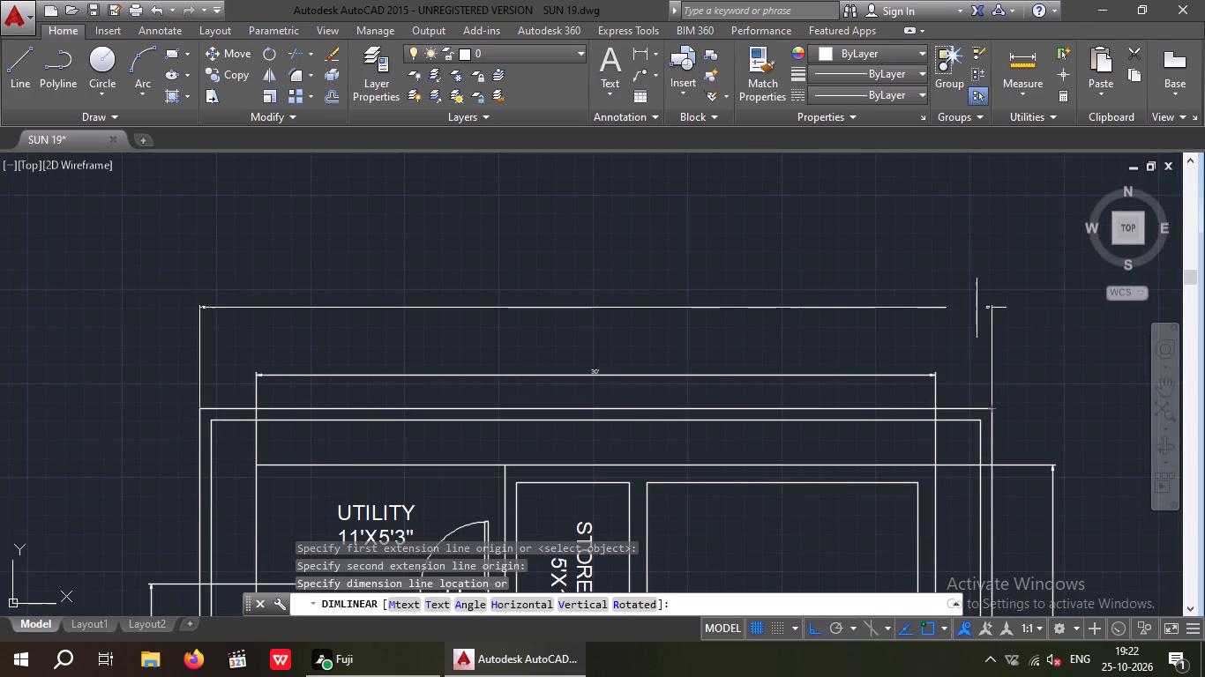
{"action": "left_click", "coordinate": [977, 314]}
Add a linear dimension for the compound wall's full outer length on the west side, placed beyond the kitchen-to-living-hall dimension.
{"action": "key", "text": "space"}
{"action": "middle_click_drag", "start_coordinate": [849, 340], "coordinate": [820, 181]}
{"action": "scroll", "coordinate": [792, 220], "scroll_direction": "down", "scroll_amount": 1}
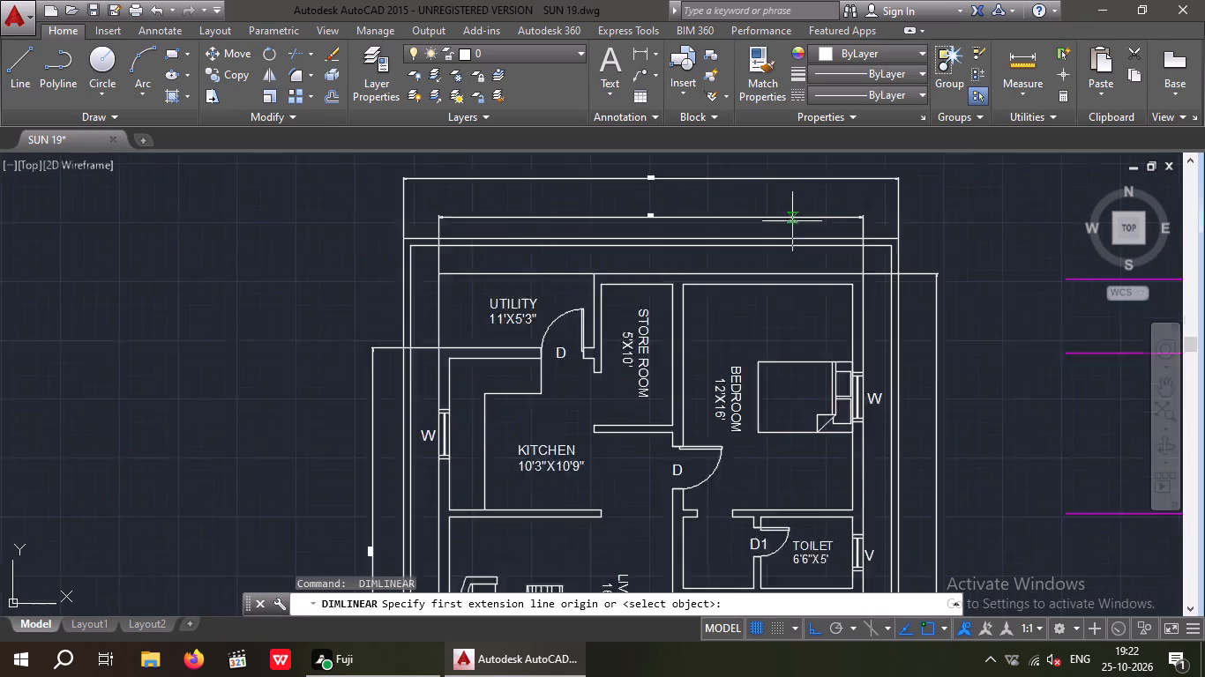
{"action": "scroll", "coordinate": [792, 221], "scroll_direction": "down", "scroll_amount": 1}
{"action": "key", "text": "space"}
{"action": "scroll", "coordinate": [533, 225], "scroll_direction": "up", "scroll_amount": 2}
{"action": "key", "text": "space"}
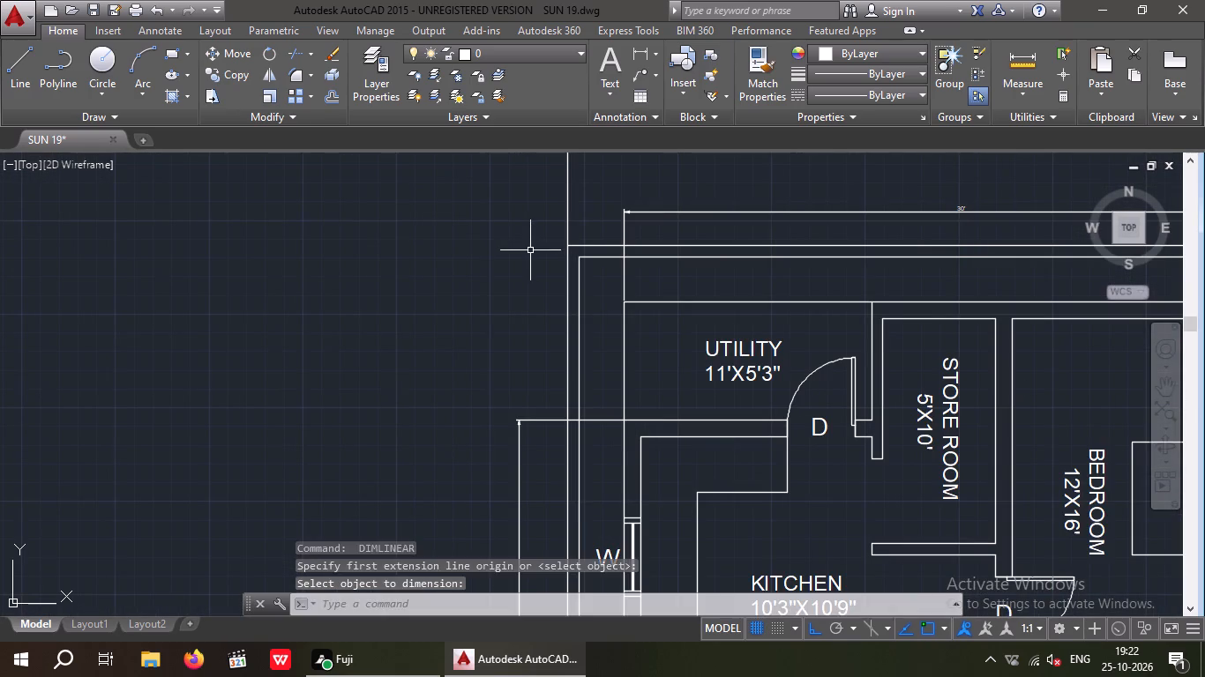
{"action": "key", "text": "space"}
{"action": "left_click", "coordinate": [568, 246]}
{"action": "scroll", "coordinate": [550, 225], "scroll_direction": "down", "scroll_amount": 4}
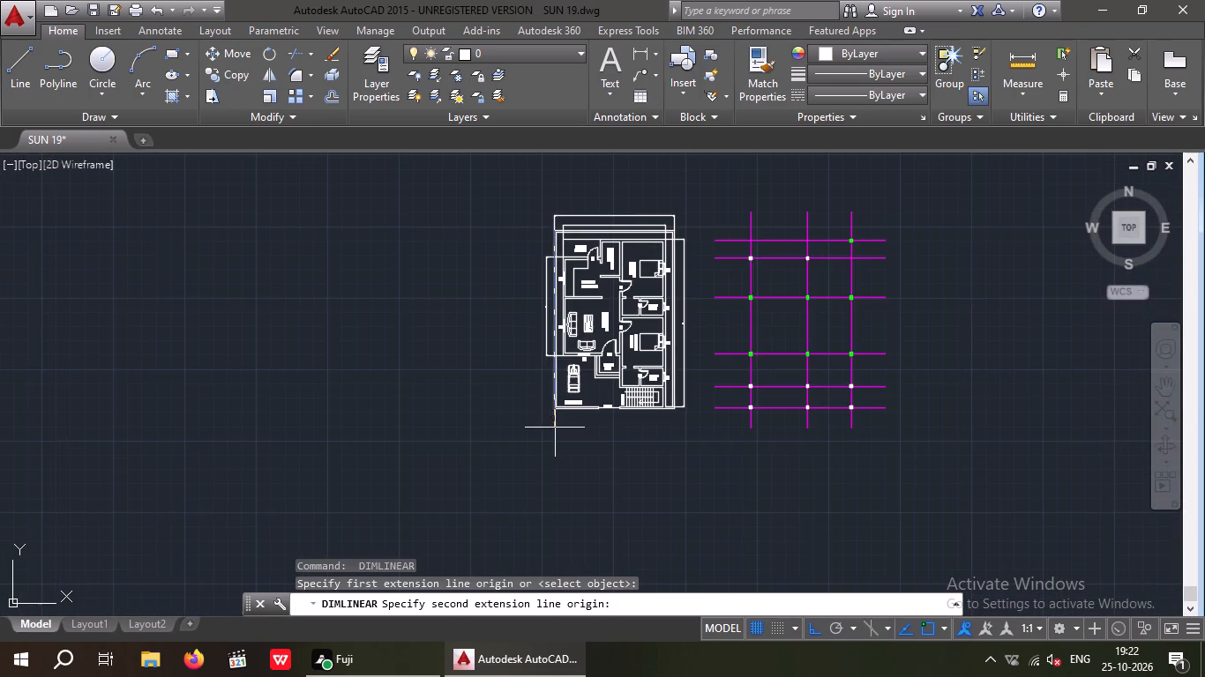
{"action": "scroll", "coordinate": [552, 416], "scroll_direction": "up", "scroll_amount": 3}
{"action": "left_click", "coordinate": [553, 391]}
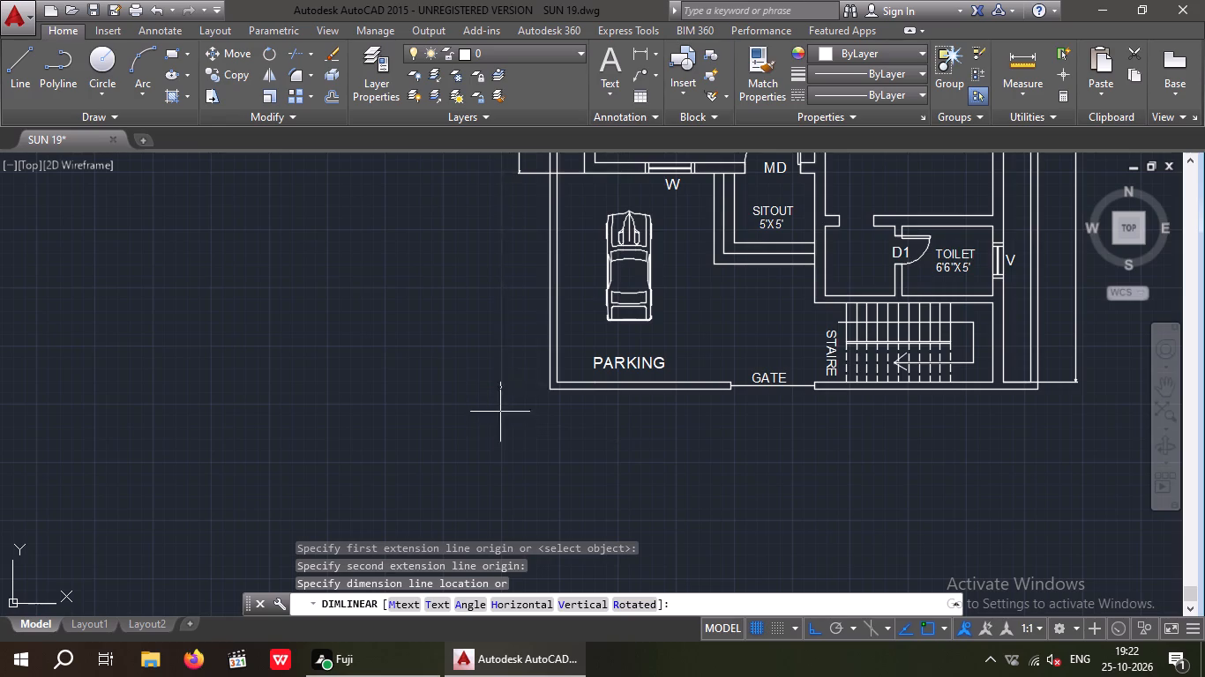
{"action": "scroll", "coordinate": [500, 405], "scroll_direction": "down", "scroll_amount": 2}
{"action": "middle_click_drag", "start_coordinate": [483, 352], "coordinate": [485, 435]}
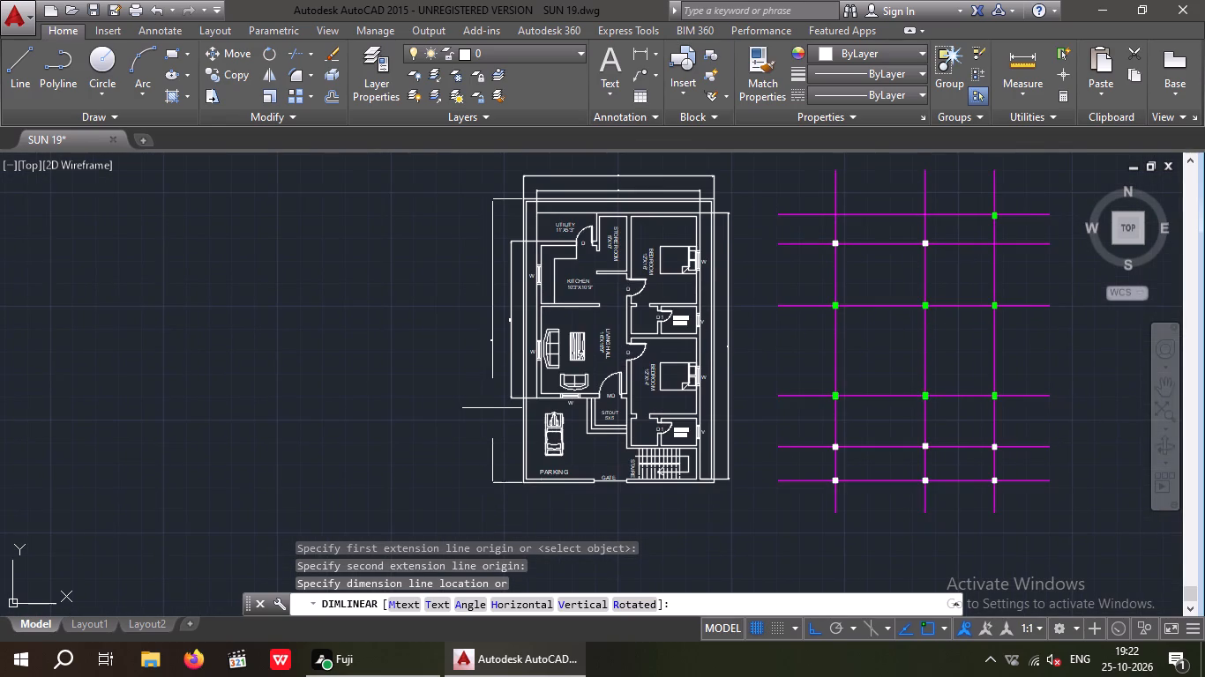
{"action": "left_click", "coordinate": [486, 405]}
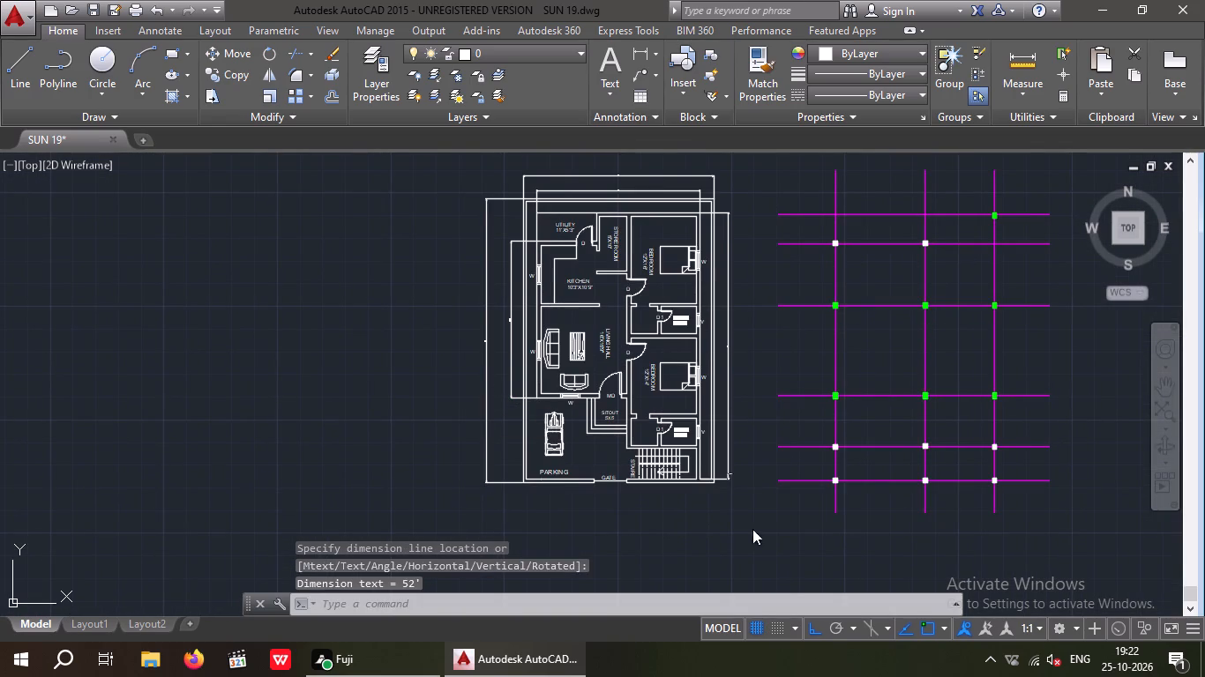
{"action": "key", "text": "Escape"}
Set the text height of the 49' dimension on the east side of the plan to 15".
{"action": "scroll", "coordinate": [722, 241], "scroll_direction": "up", "scroll_amount": 1}
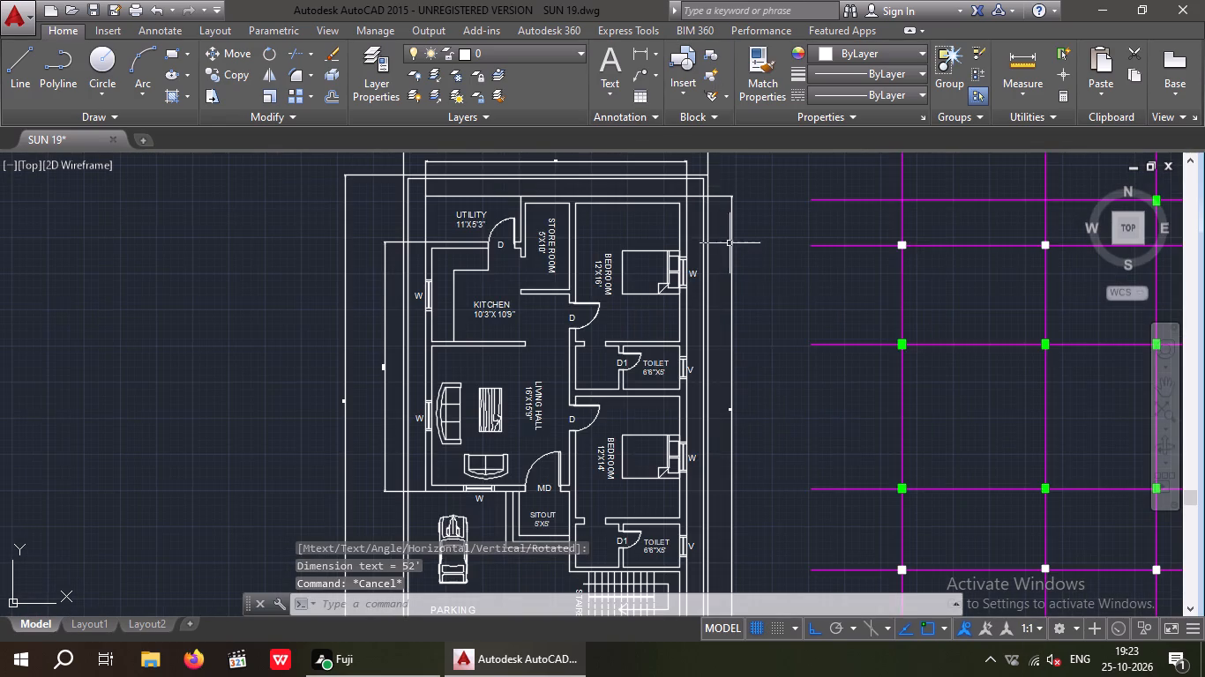
{"action": "scroll", "coordinate": [745, 441], "scroll_direction": "up", "scroll_amount": 3}
{"action": "scroll", "coordinate": [686, 306], "scroll_direction": "up", "scroll_amount": 4}
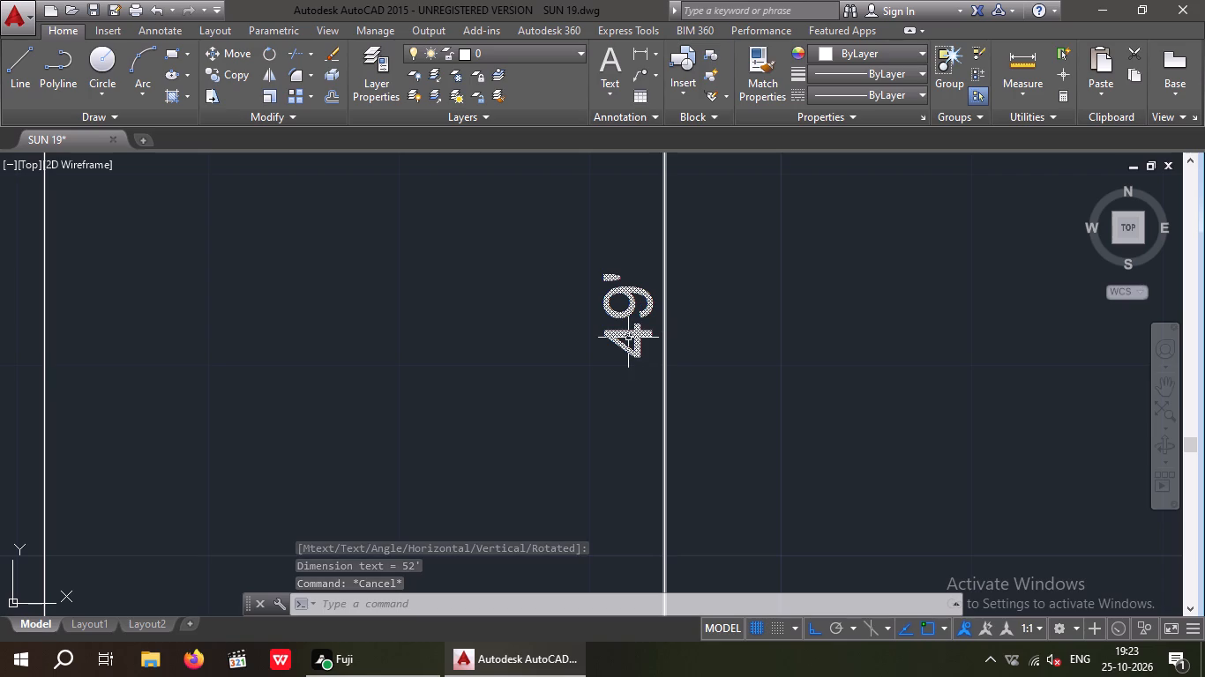
{"action": "double_click", "coordinate": [628, 338]}
{"action": "left_click", "coordinate": [662, 332]}
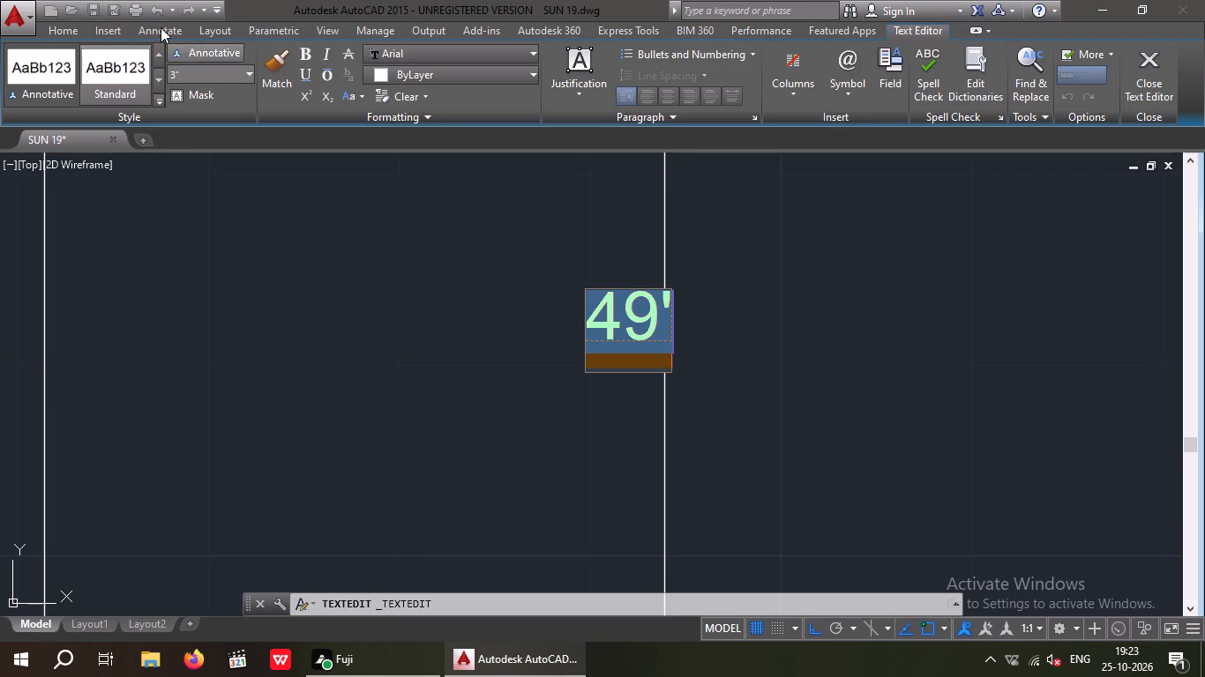
{"action": "left_click", "coordinate": [190, 74]}
{"action": "type", "text": "158"}
{"action": "key", "text": "BackSpace"}
{"action": "key", "text": "shift+quotedbl"}
{"action": "key", "text": "Return"}
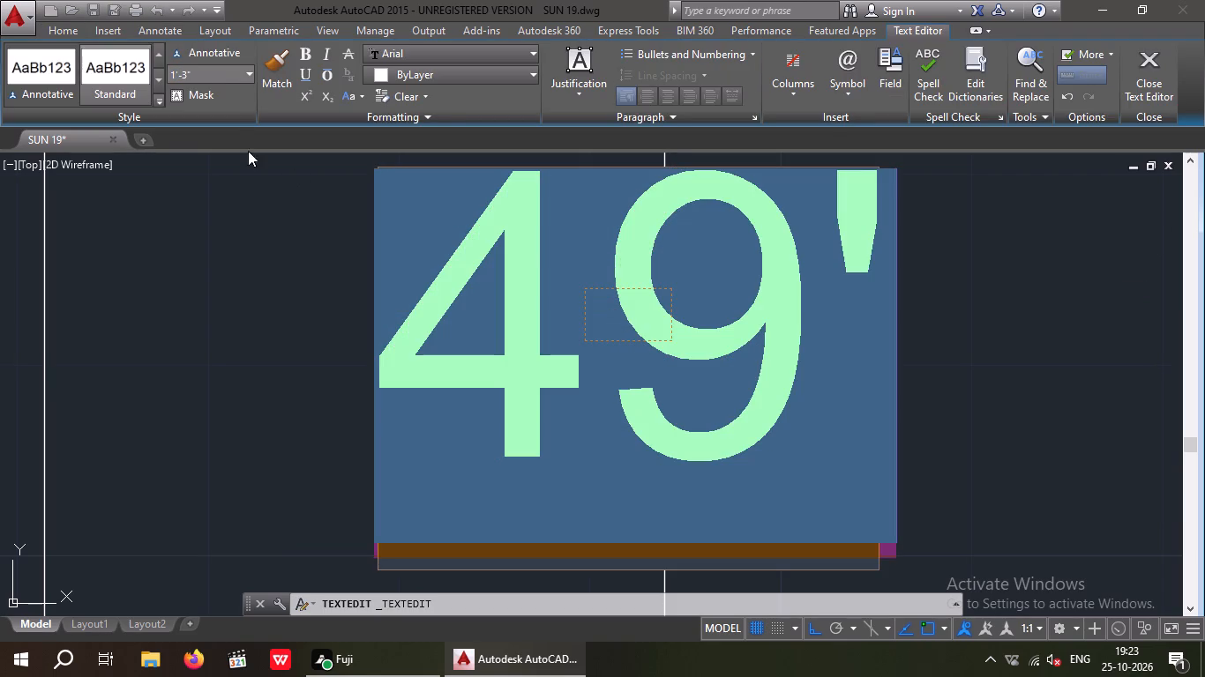
{"action": "left_click", "coordinate": [259, 284]}
Set the text height of the 30' house width dimension on the north side of the plan to 15".
{"action": "scroll", "coordinate": [273, 279], "scroll_direction": "down", "scroll_amount": 7}
{"action": "middle_click_drag", "start_coordinate": [401, 353], "coordinate": [430, 373]}
{"action": "scroll", "coordinate": [450, 341], "scroll_direction": "down", "scroll_amount": 3}
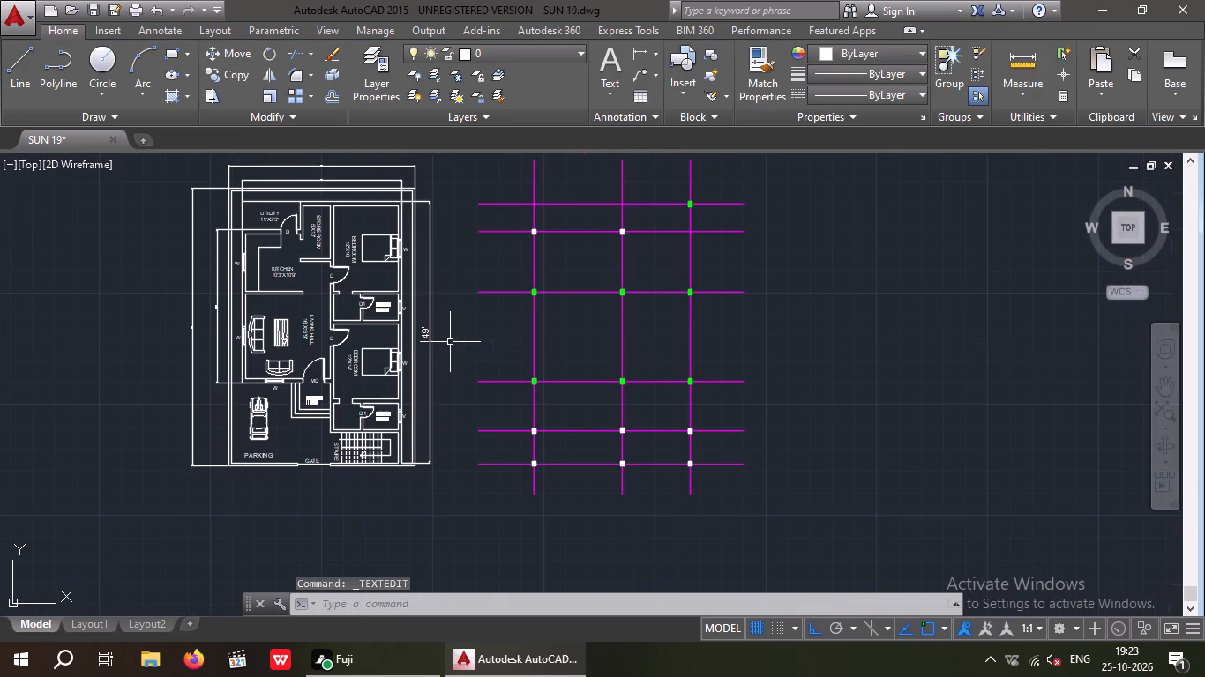
{"action": "scroll", "coordinate": [311, 166], "scroll_direction": "up", "scroll_amount": 4}
{"action": "scroll", "coordinate": [344, 254], "scroll_direction": "up", "scroll_amount": 2}
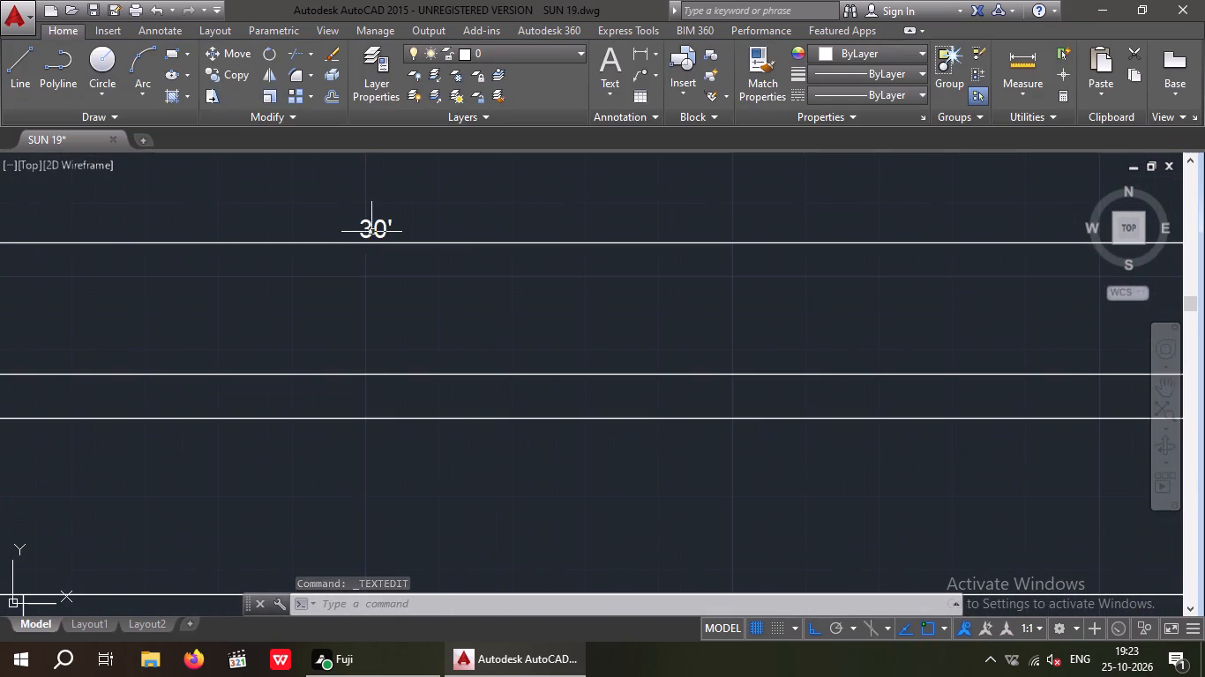
{"action": "double_click", "coordinate": [373, 228]}
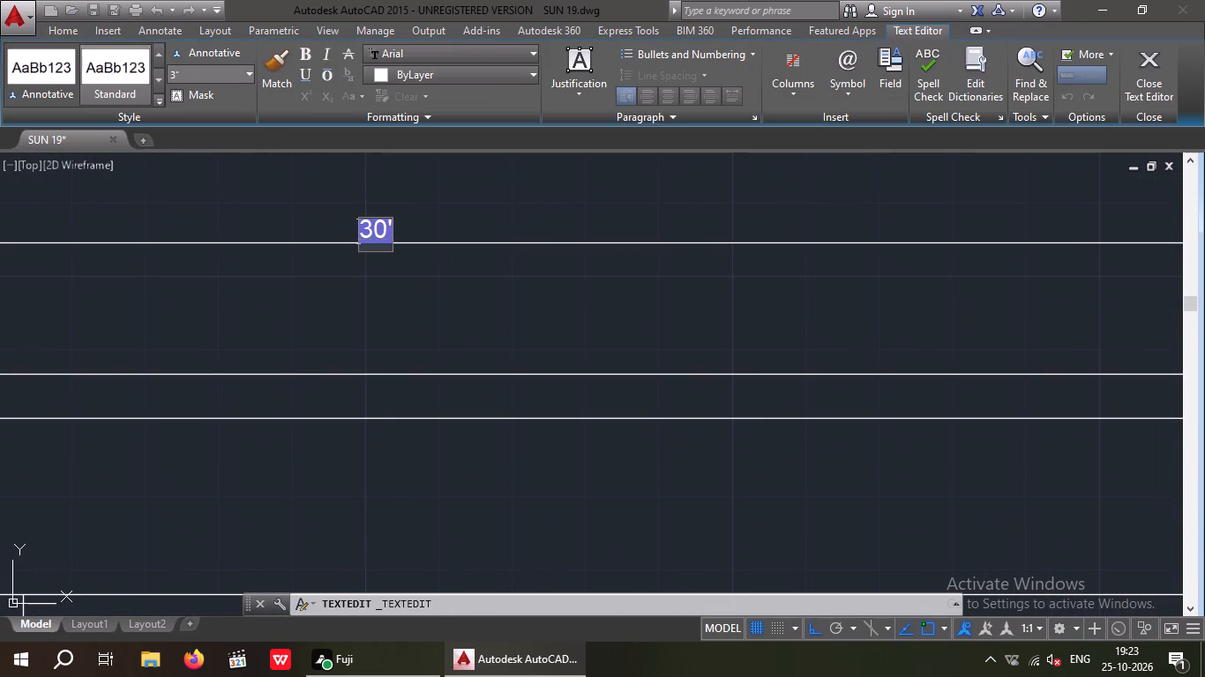
{"action": "left_click", "coordinate": [384, 228]}
{"action": "left_click", "coordinate": [187, 78]}
{"action": "type", "text": "15"}
{"action": "key", "text": "shift+quotedbl"}
{"action": "key", "text": "Return"}
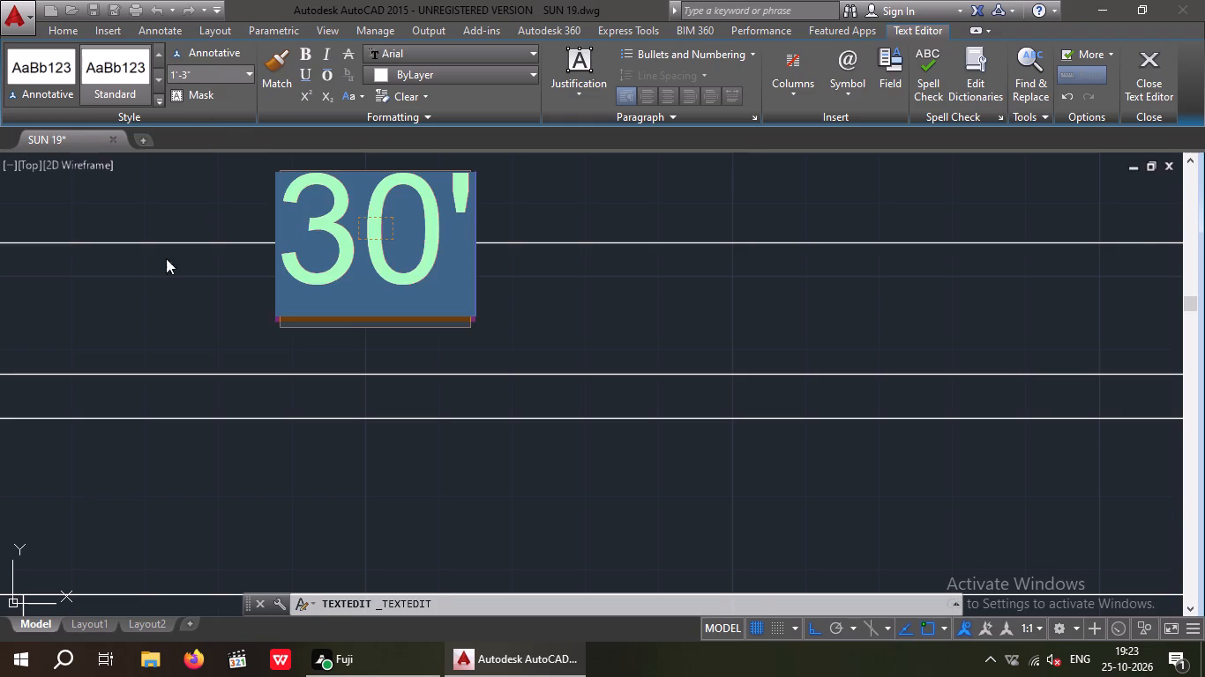
{"action": "left_click", "coordinate": [165, 274]}
Set the text height of the 28'-9" kitchen-to-living-hall dimension on the west side to 15".
{"action": "scroll", "coordinate": [202, 249], "scroll_direction": "down", "scroll_amount": 4}
{"action": "middle_click_drag", "start_coordinate": [281, 289], "coordinate": [505, 274]}
{"action": "scroll", "coordinate": [504, 280], "scroll_direction": "down", "scroll_amount": 3}
{"action": "middle_click_drag", "start_coordinate": [423, 325], "coordinate": [420, 228]}
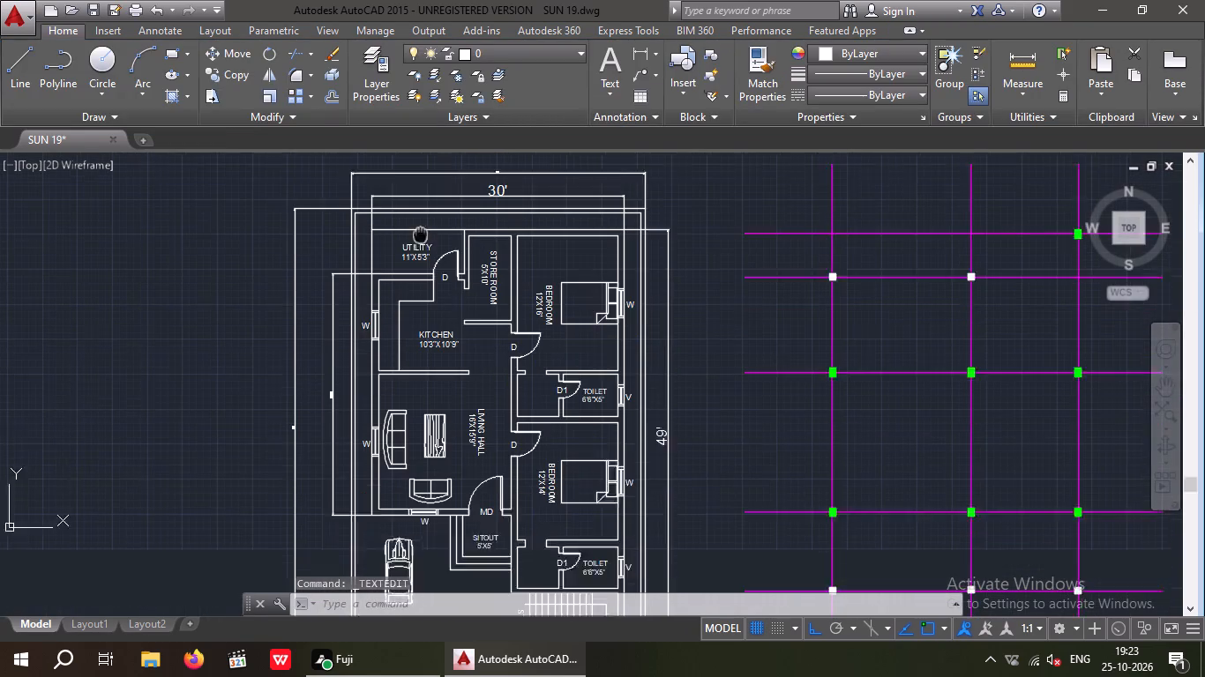
{"action": "middle_click_drag", "start_coordinate": [420, 228], "coordinate": [420, 219]}
{"action": "scroll", "coordinate": [335, 377], "scroll_direction": "up", "scroll_amount": 3}
{"action": "double_click", "coordinate": [316, 331]}
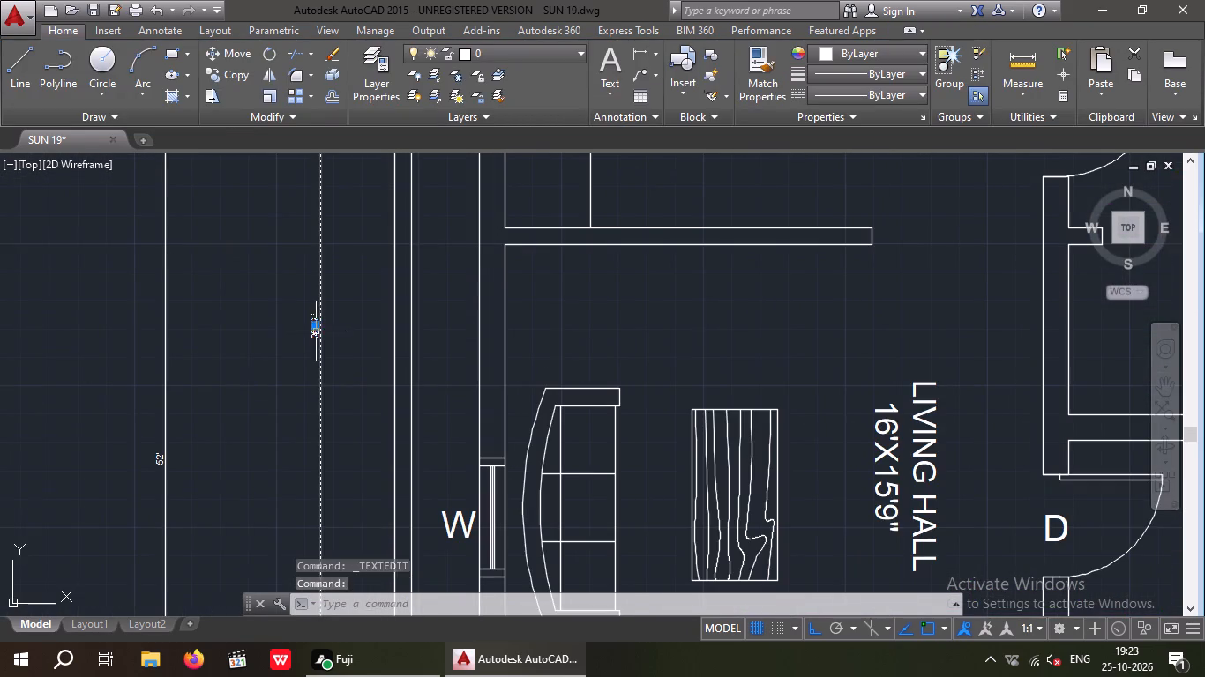
{"action": "key", "text": "Escape"}
{"action": "key", "text": "Escape"}
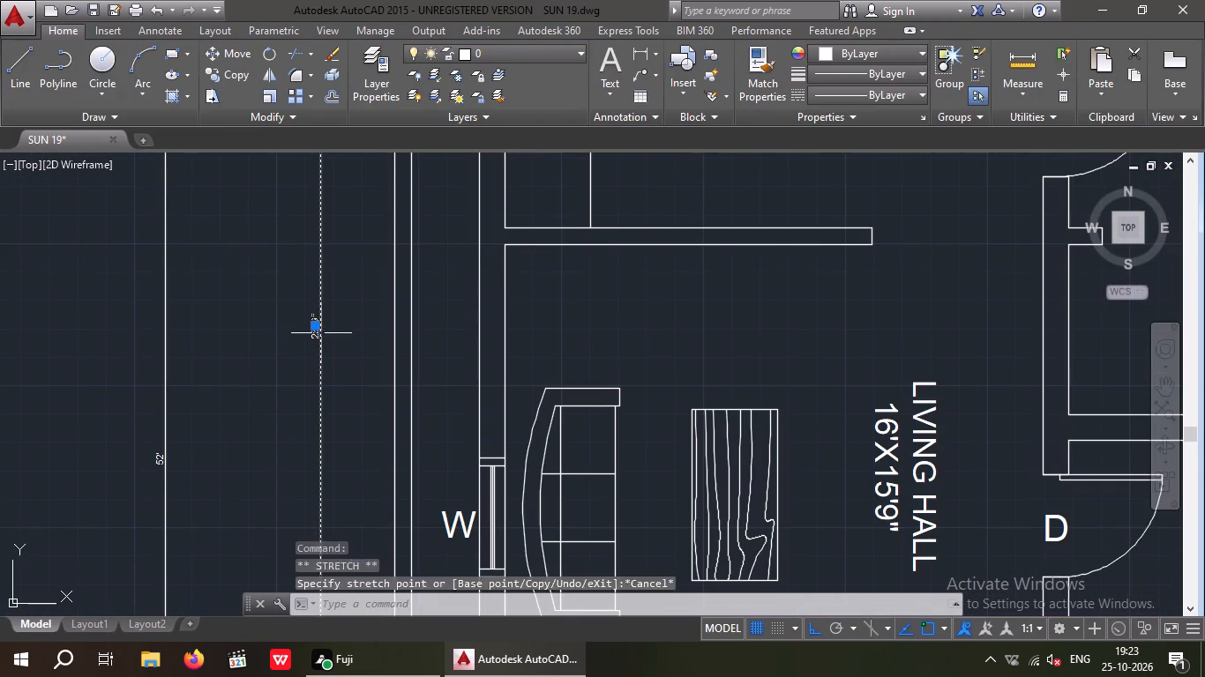
{"action": "scroll", "coordinate": [311, 333], "scroll_direction": "up", "scroll_amount": 4}
{"action": "left_click", "coordinate": [321, 330]}
{"action": "left_click", "coordinate": [326, 329]}
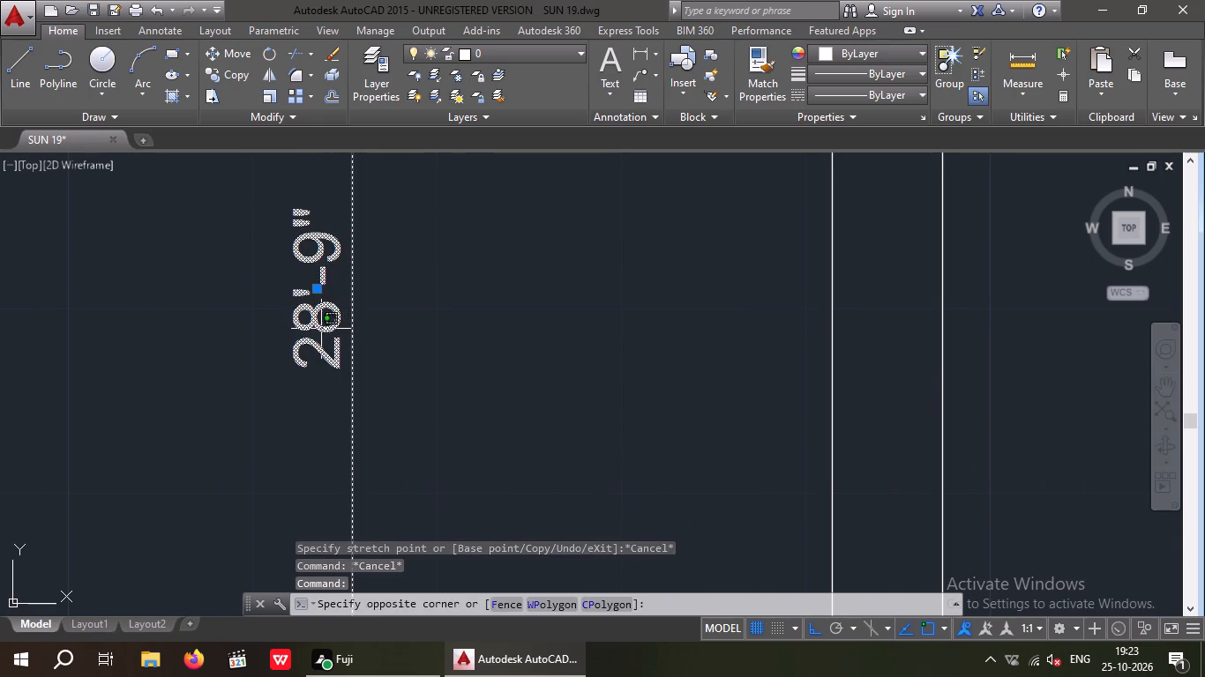
{"action": "double_click", "coordinate": [321, 329]}
{"action": "left_click", "coordinate": [371, 309]}
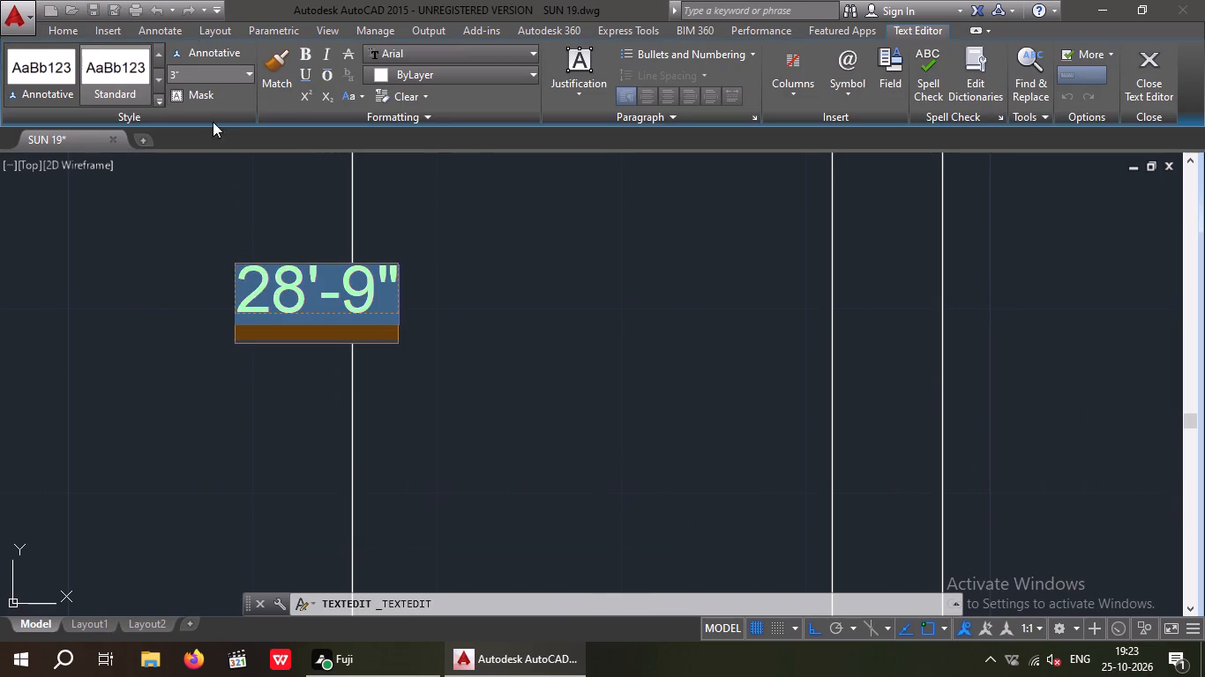
{"action": "left_click", "coordinate": [213, 78]}
{"action": "type", "text": "15"}
{"action": "key", "text": "shift+quotedbl"}
{"action": "key", "text": "Return"}
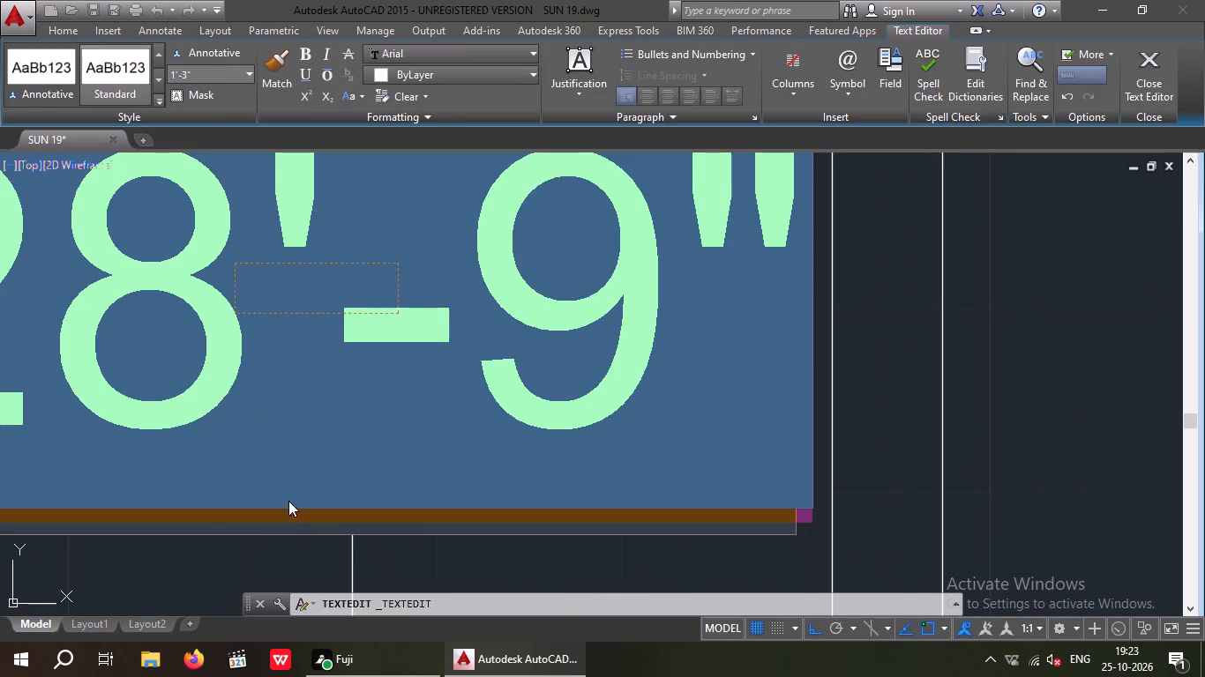
{"action": "left_click_drag", "start_coordinate": [262, 562], "coordinate": [267, 553]}
Set the text height of the 35' compound width dimension on the north side to 17".
{"action": "scroll", "coordinate": [299, 398], "scroll_direction": "down", "scroll_amount": 7}
{"action": "middle_click_drag", "start_coordinate": [401, 367], "coordinate": [339, 466]}
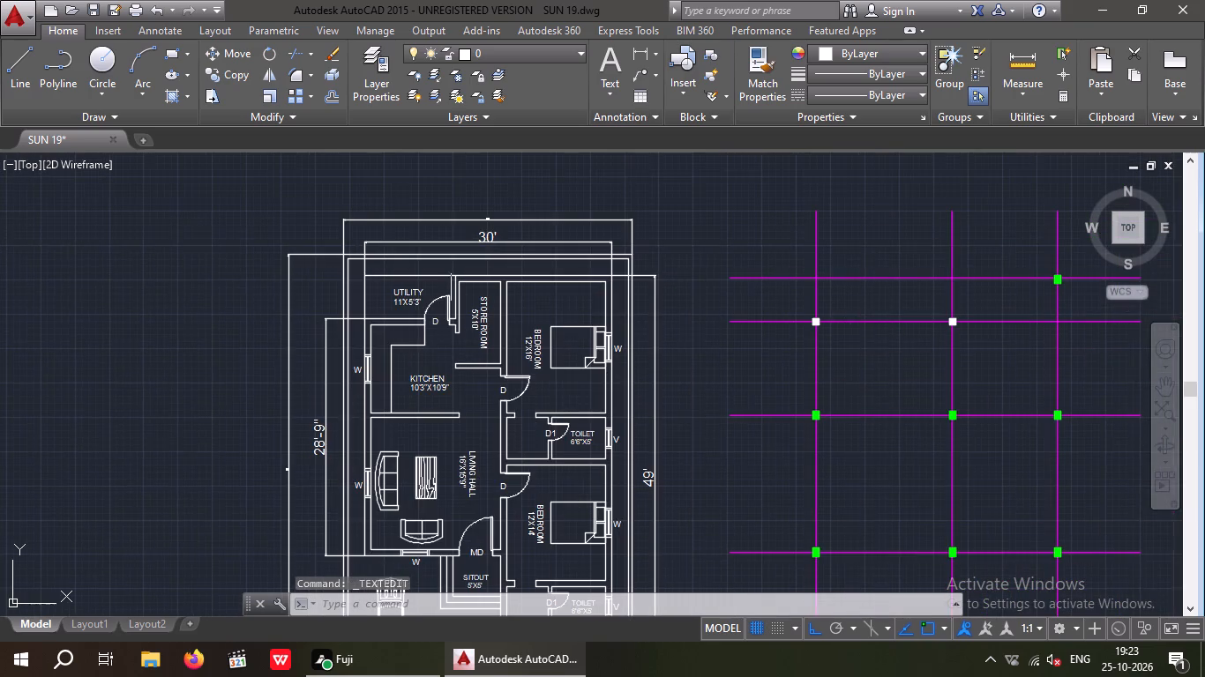
{"action": "scroll", "coordinate": [480, 196], "scroll_direction": "up", "scroll_amount": 3}
{"action": "scroll", "coordinate": [513, 283], "scroll_direction": "up", "scroll_amount": 2}
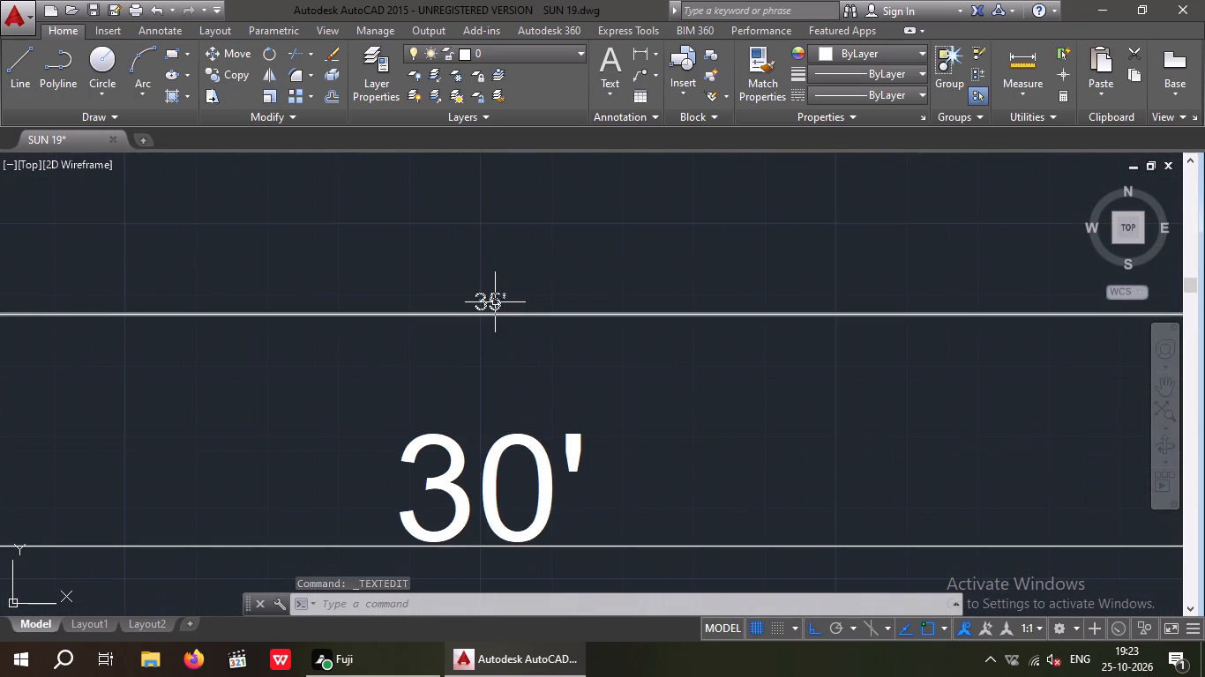
{"action": "double_click", "coordinate": [495, 302]}
{"action": "left_click", "coordinate": [499, 301]}
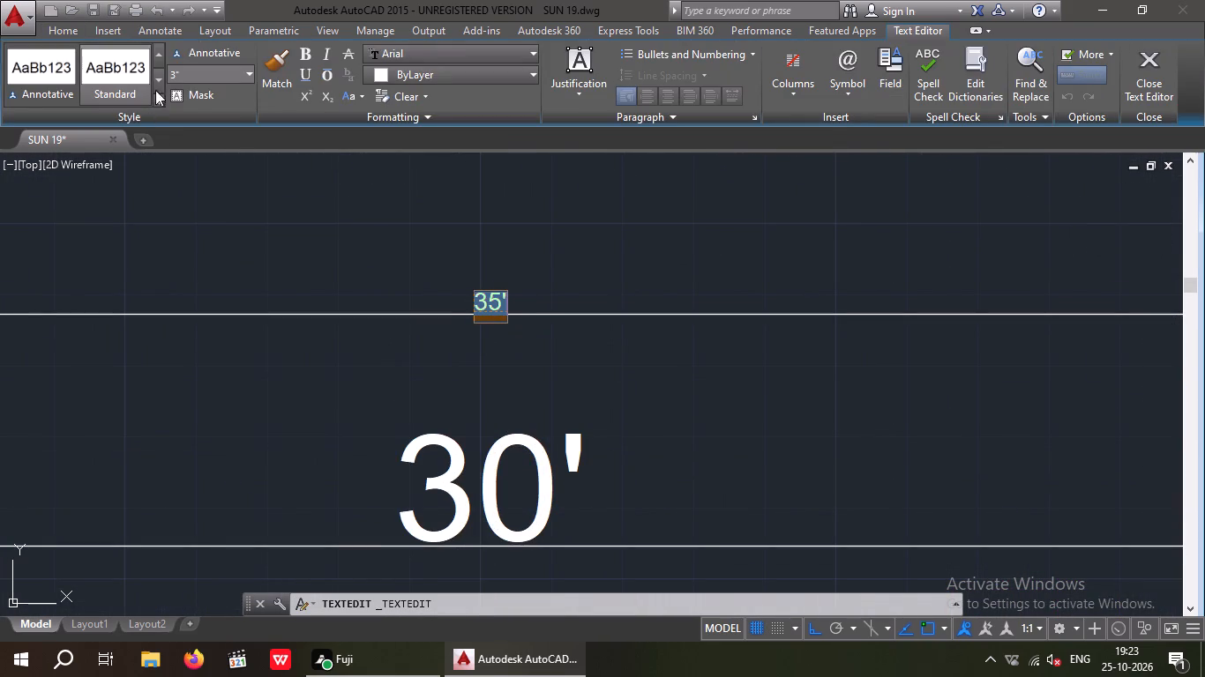
{"action": "left_click", "coordinate": [192, 77]}
{"action": "key", "text": "1"}
{"action": "key", "text": "7"}
{"action": "key", "text": "shift+quotedbl"}
{"action": "key", "text": "Return"}
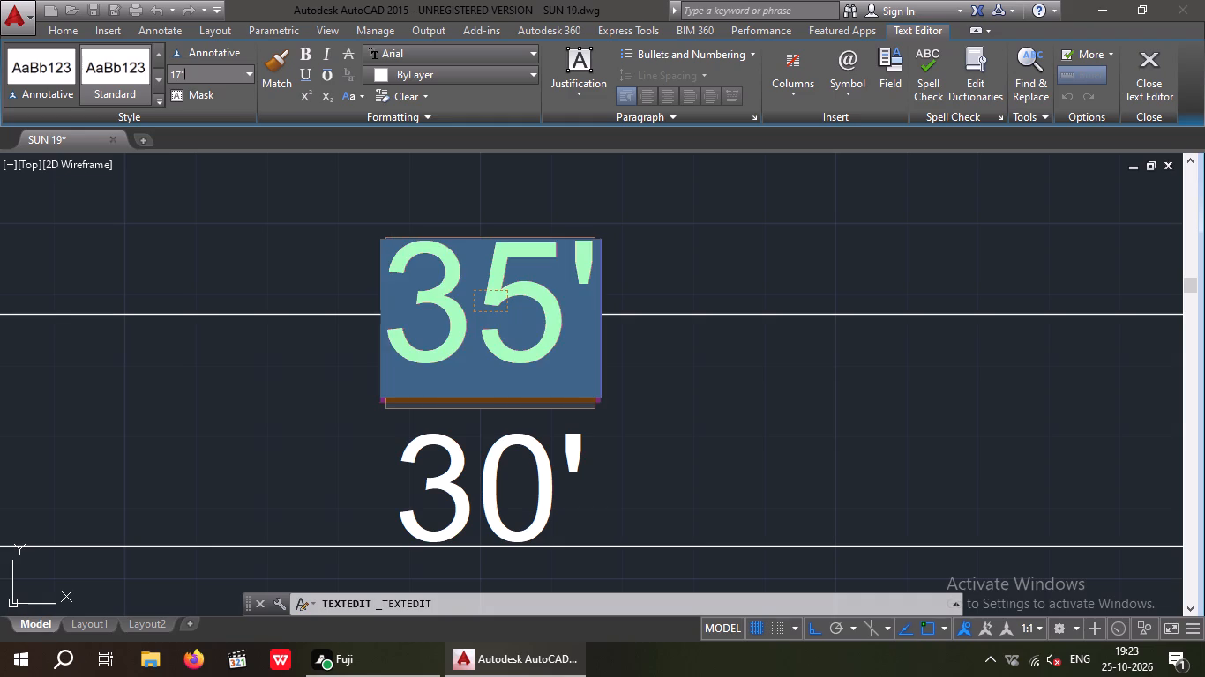
{"action": "left_click_drag", "start_coordinate": [236, 270], "coordinate": [242, 280]}
Set the text height of the 52' compound length dimension on the west side to 17".
{"action": "scroll", "coordinate": [258, 242], "scroll_direction": "down", "scroll_amount": 5}
{"action": "middle_click_drag", "start_coordinate": [258, 264], "coordinate": [368, 242]}
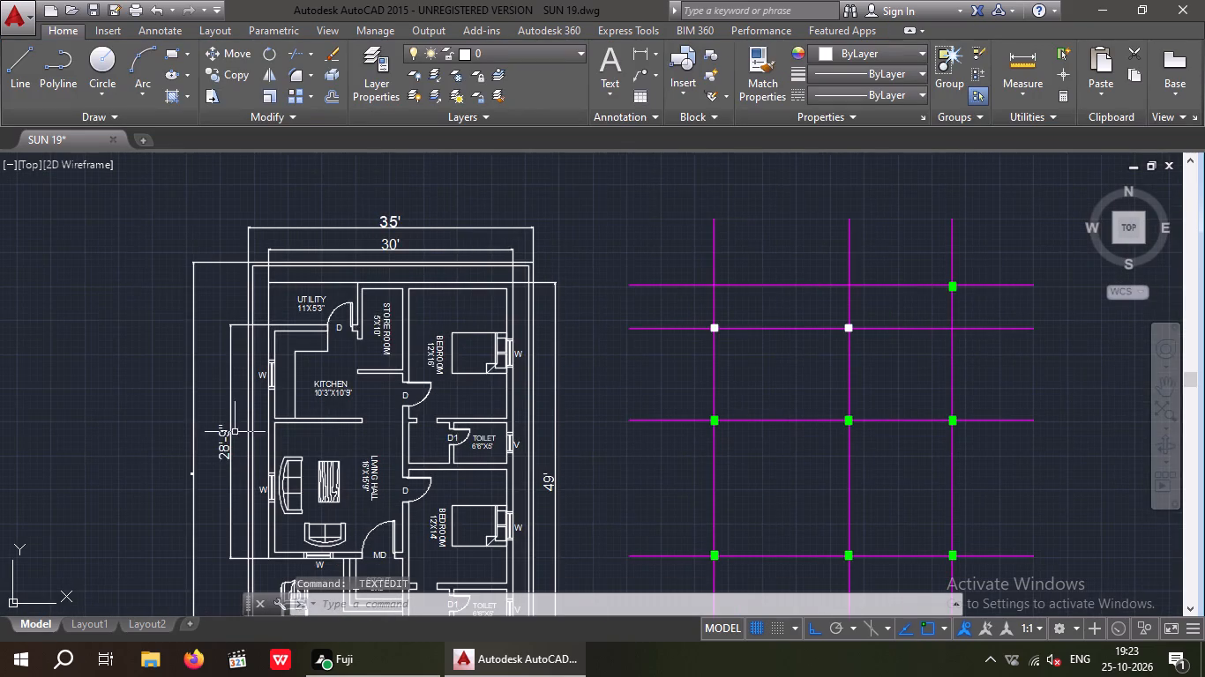
{"action": "scroll", "coordinate": [200, 494], "scroll_direction": "up", "scroll_amount": 6}
{"action": "double_click", "coordinate": [131, 470]}
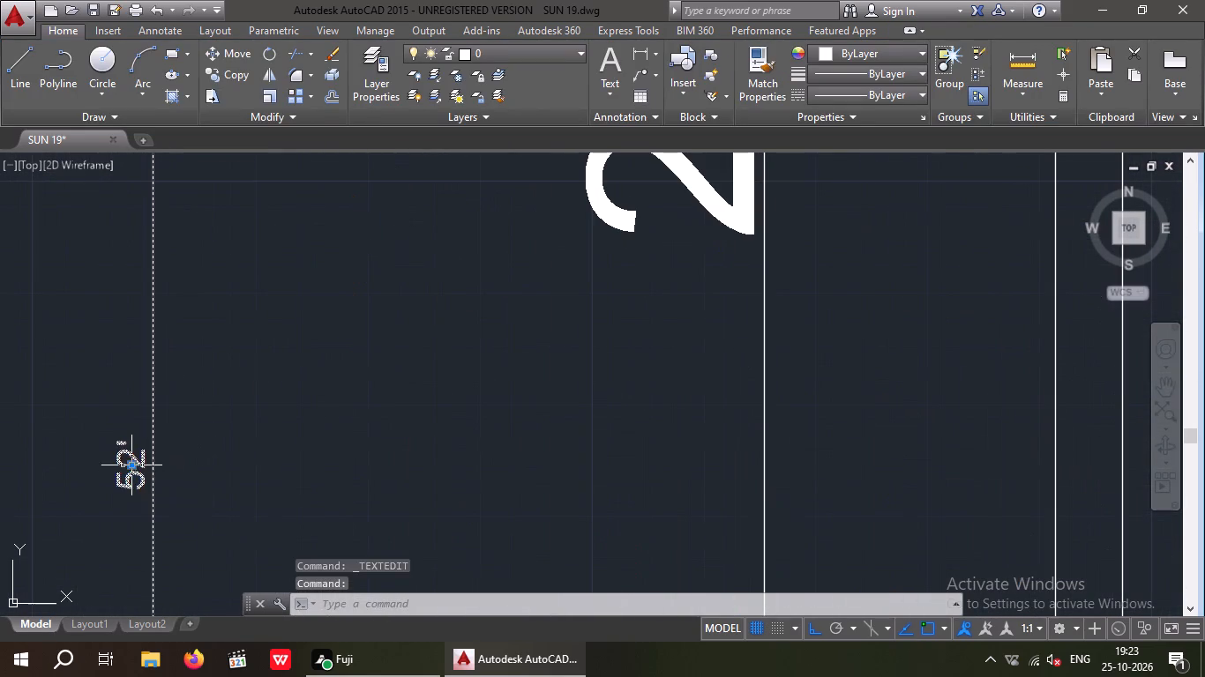
{"action": "left_click", "coordinate": [150, 471]}
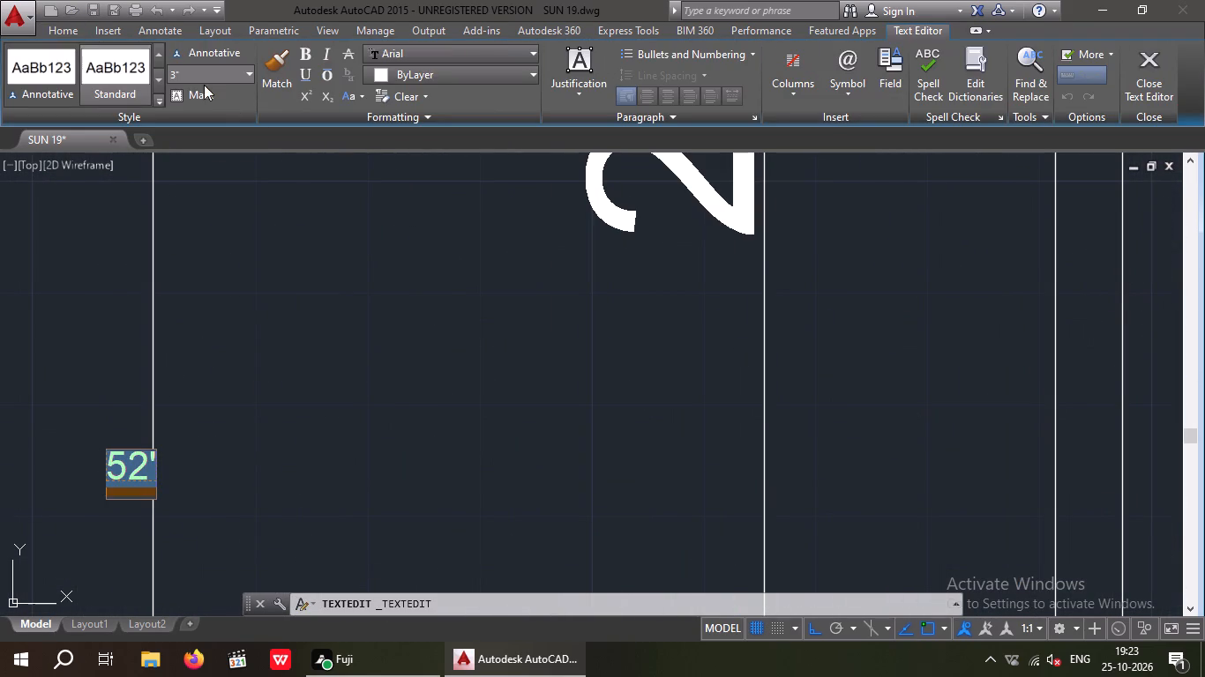
{"action": "left_click", "coordinate": [203, 79]}
{"action": "type", "text": "17"}
{"action": "key", "text": "shift+quotedbl"}
{"action": "key", "text": "Return"}
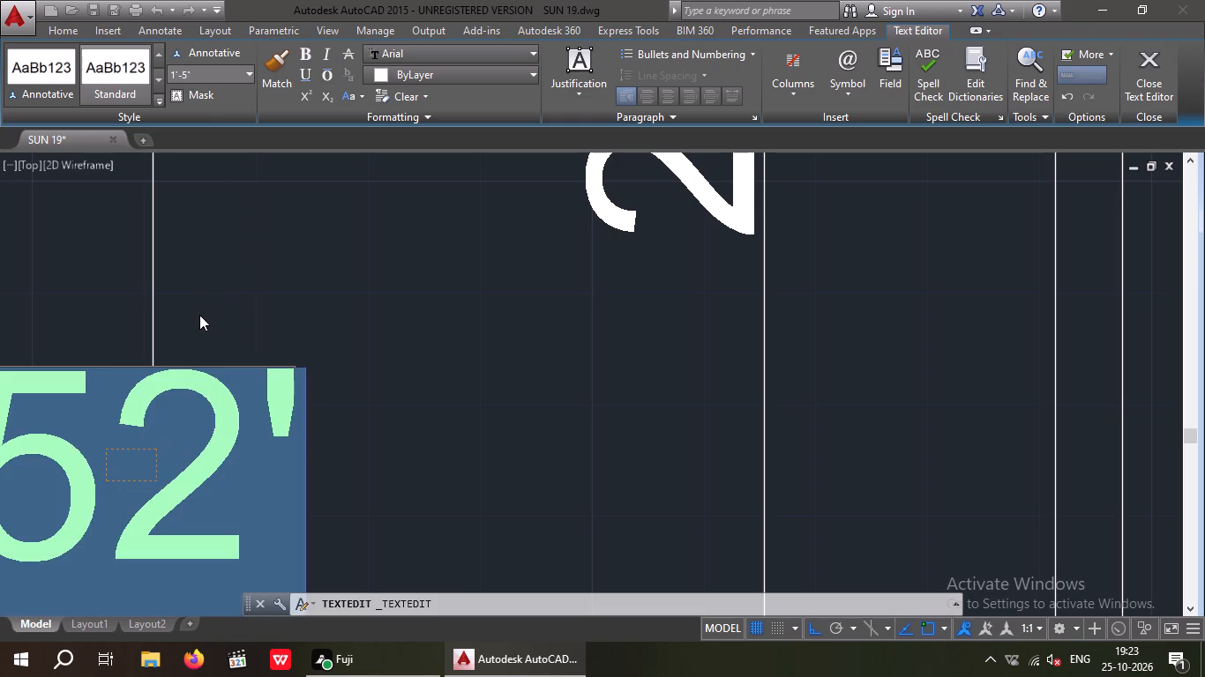
{"action": "left_click", "coordinate": [243, 322]}
Shift the 52' compound dimension line slightly closer to the house, and colour it and the 35' dimension green.
{"action": "scroll", "coordinate": [270, 286], "scroll_direction": "down", "scroll_amount": 7}
{"action": "middle_click_drag", "start_coordinate": [284, 322], "coordinate": [258, 352]}
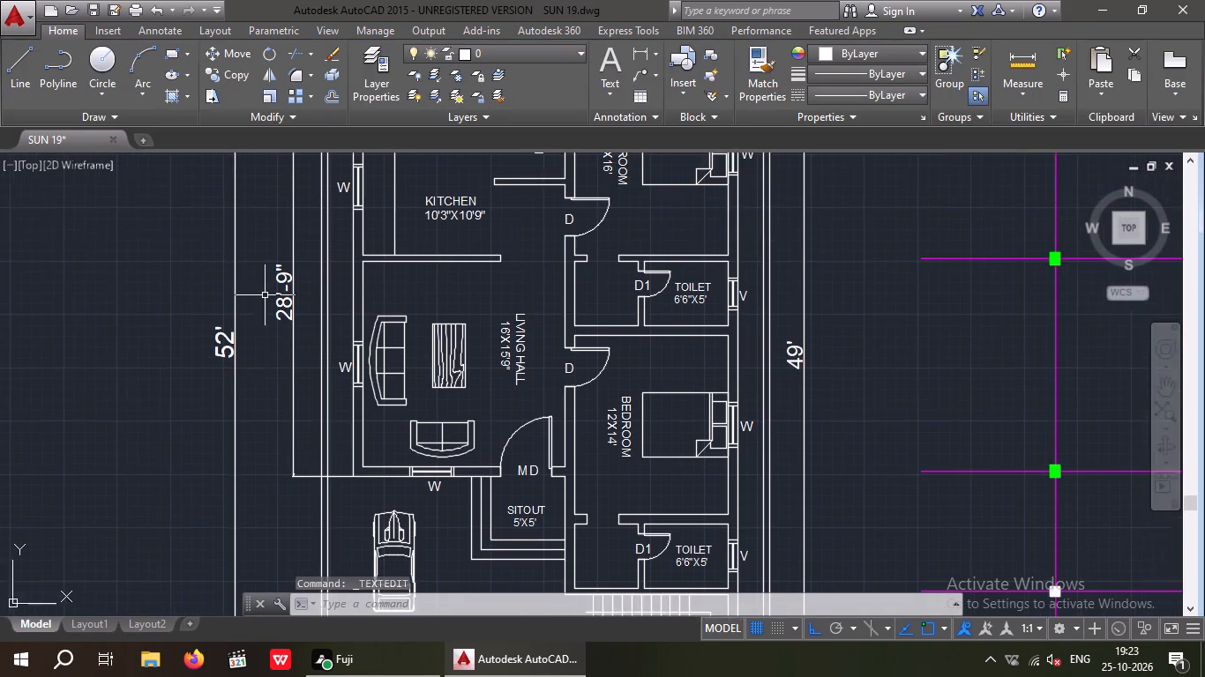
{"action": "scroll", "coordinate": [265, 293], "scroll_direction": "down", "scroll_amount": 2}
{"action": "middle_click_drag", "start_coordinate": [260, 344], "coordinate": [256, 355]}
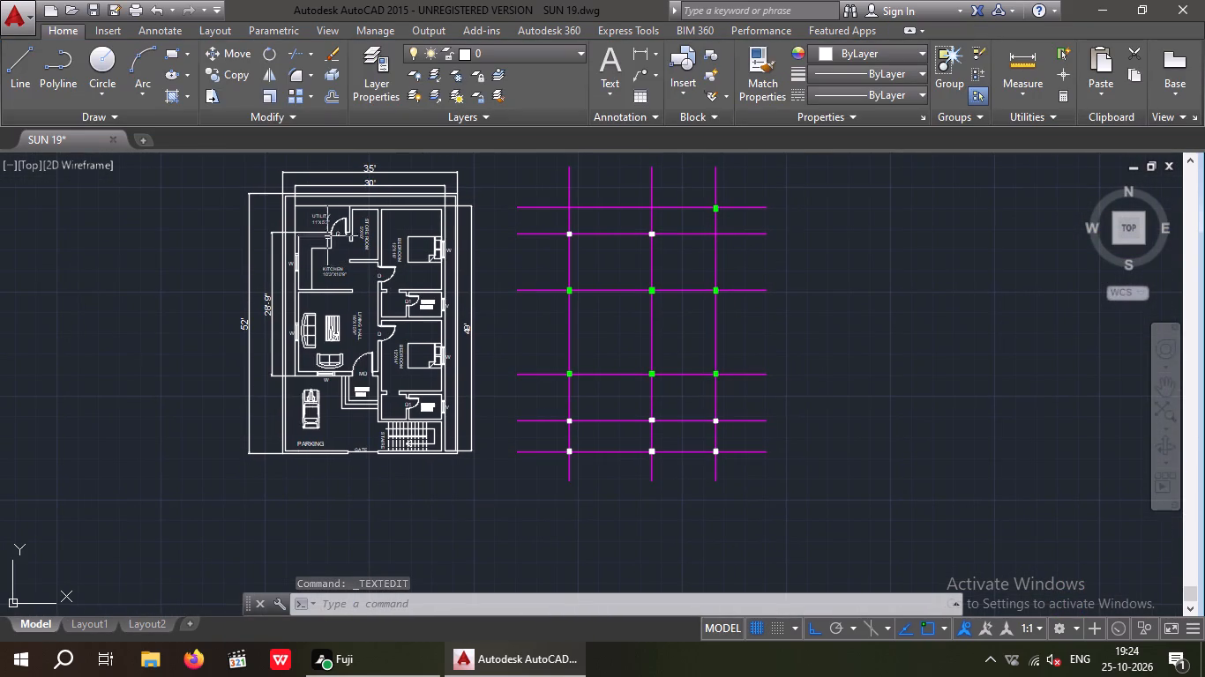
{"action": "middle_click_drag", "start_coordinate": [343, 198], "coordinate": [303, 302]}
{"action": "scroll", "coordinate": [308, 268], "scroll_direction": "up", "scroll_amount": 3}
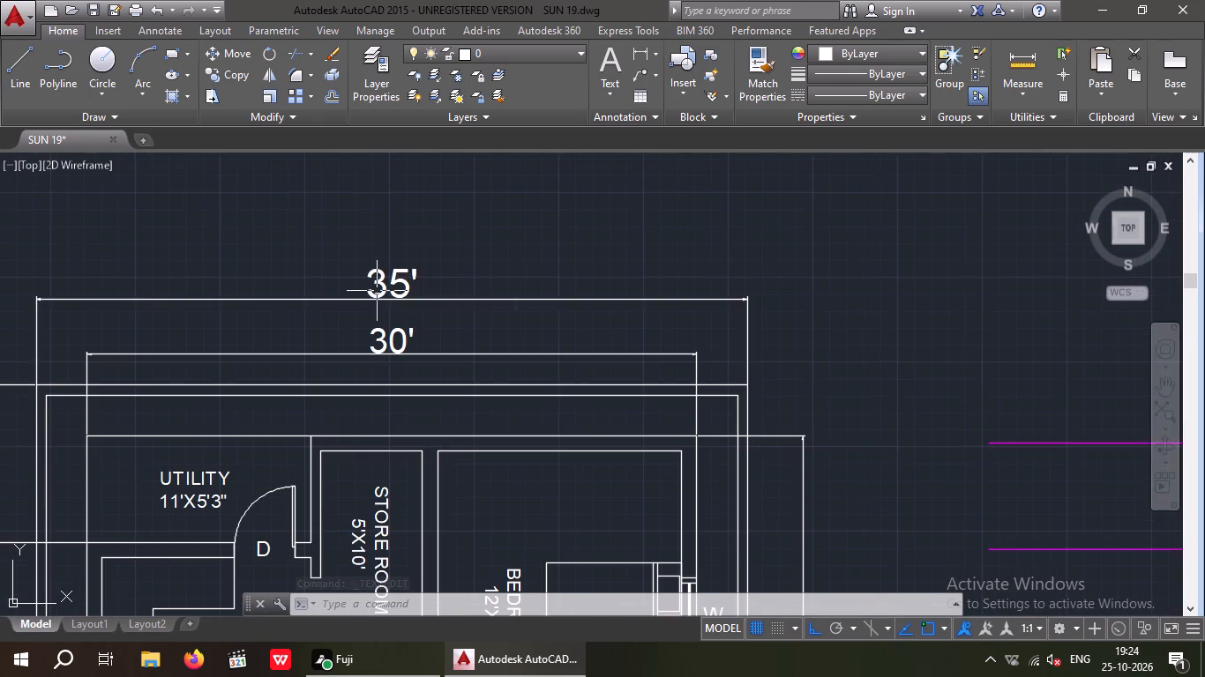
{"action": "left_click", "coordinate": [379, 293]}
{"action": "scroll", "coordinate": [382, 263], "scroll_direction": "down", "scroll_amount": 3}
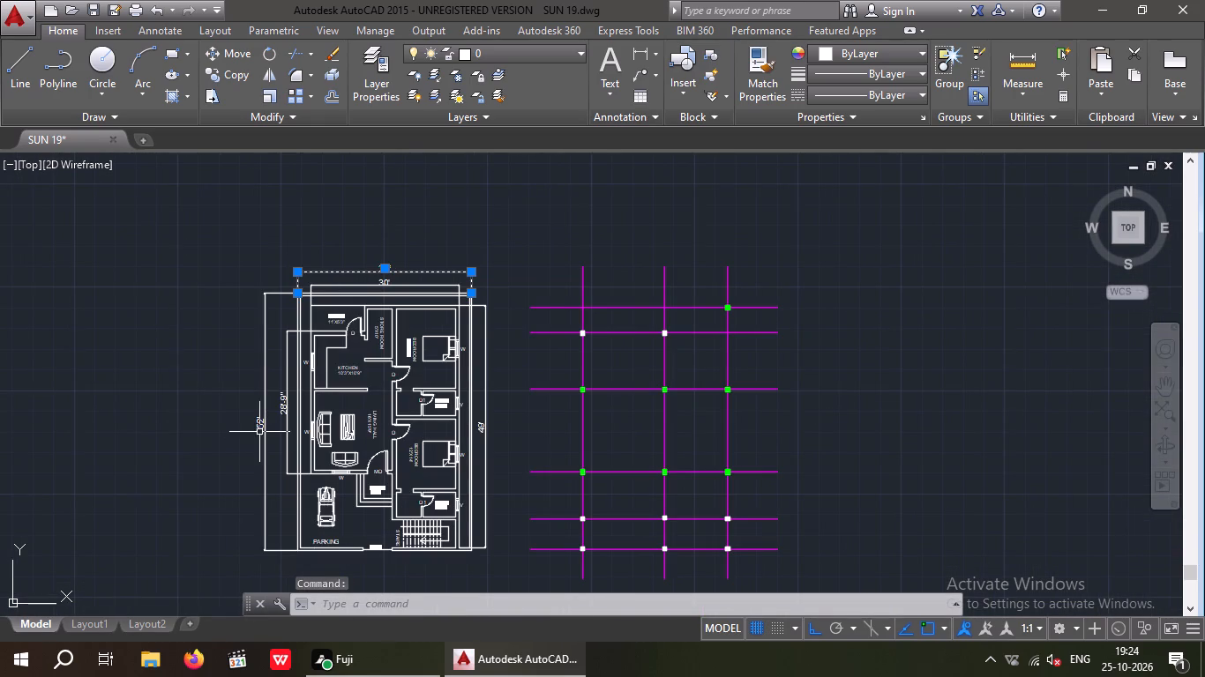
{"action": "left_click", "coordinate": [259, 428]}
{"action": "scroll", "coordinate": [261, 421], "scroll_direction": "up", "scroll_amount": 2}
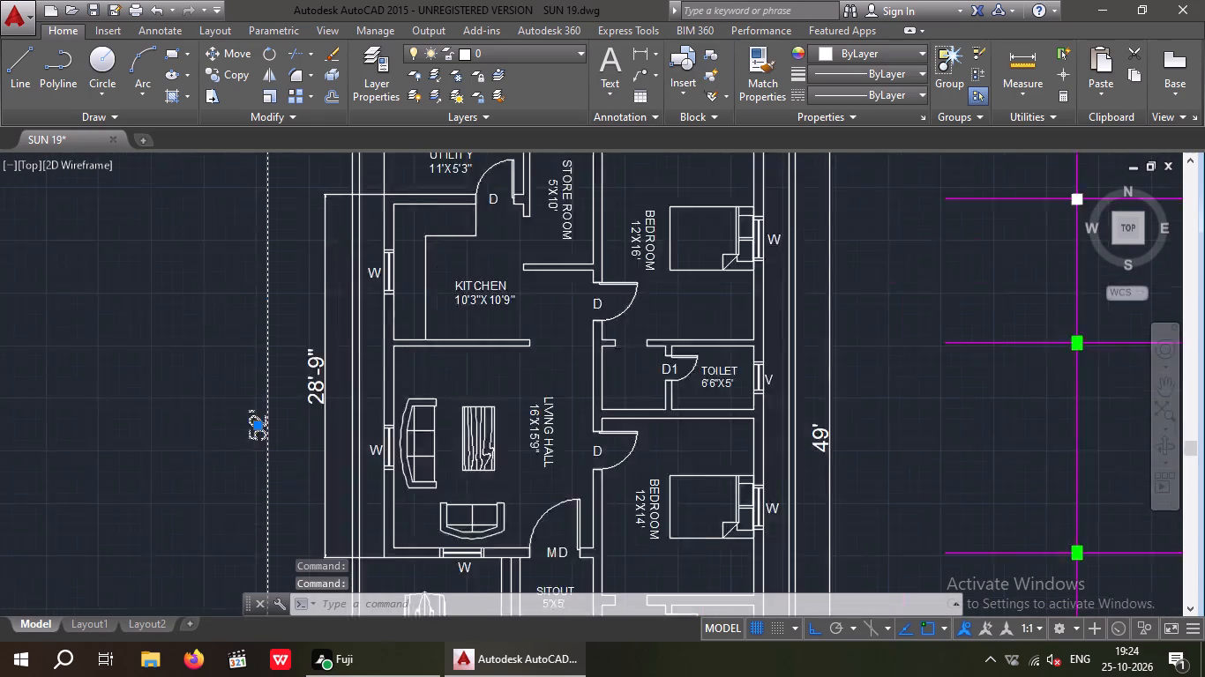
{"action": "scroll", "coordinate": [261, 421], "scroll_direction": "up", "scroll_amount": 1}
{"action": "left_click_drag", "start_coordinate": [258, 428], "coordinate": [267, 430]}
{"action": "left_click", "coordinate": [296, 428]}
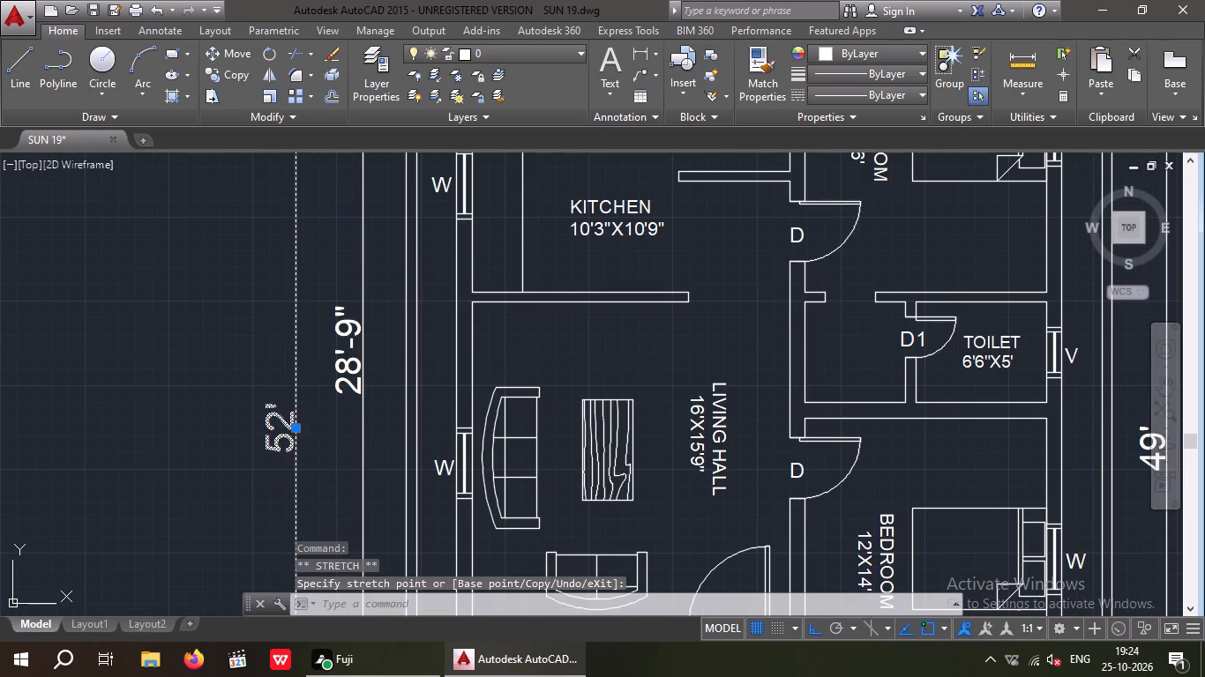
{"action": "scroll", "coordinate": [304, 391], "scroll_direction": "down", "scroll_amount": 4}
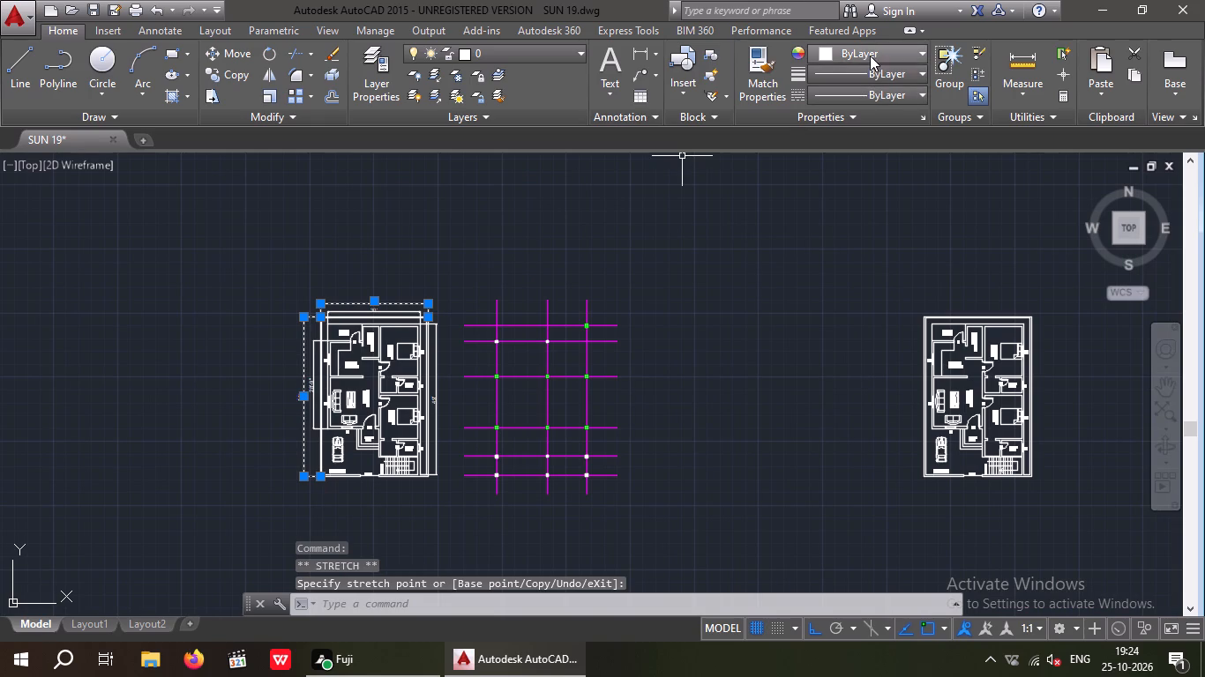
{"action": "left_click", "coordinate": [870, 56]}
{"action": "left_click", "coordinate": [857, 231]}
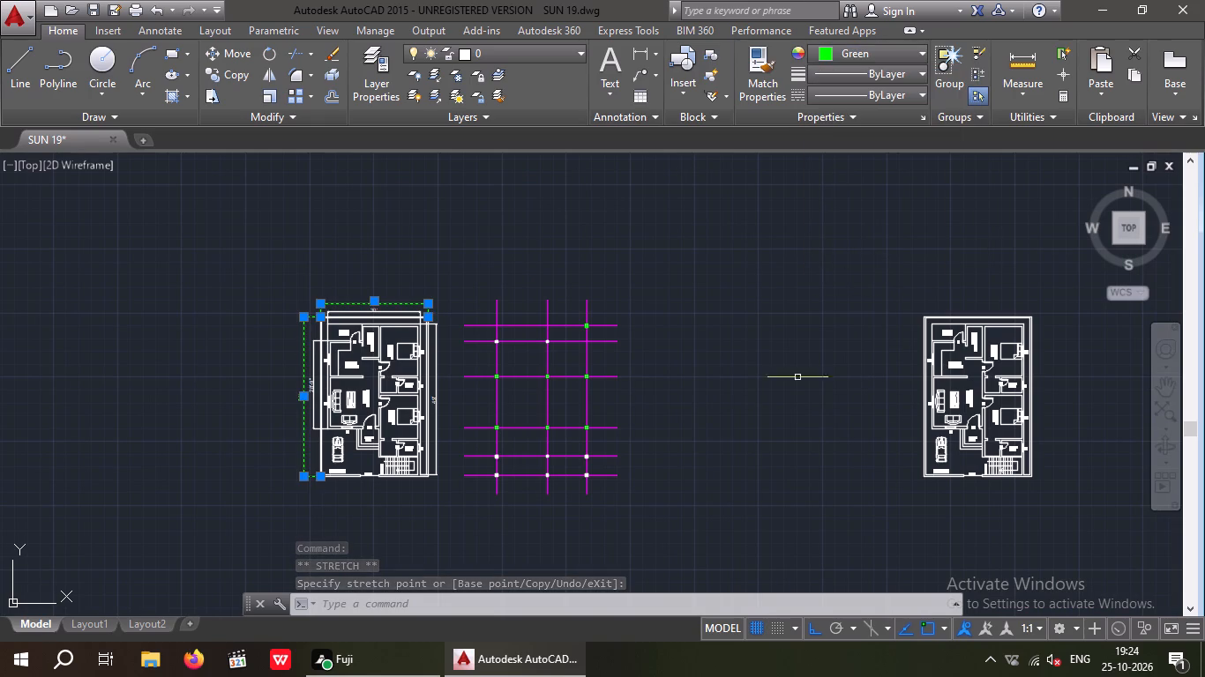
{"action": "key", "text": "Escape"}
Colour the 30', 28'-9" and 49' house dimensions cyan.
{"action": "scroll", "coordinate": [359, 302], "scroll_direction": "up", "scroll_amount": 3}
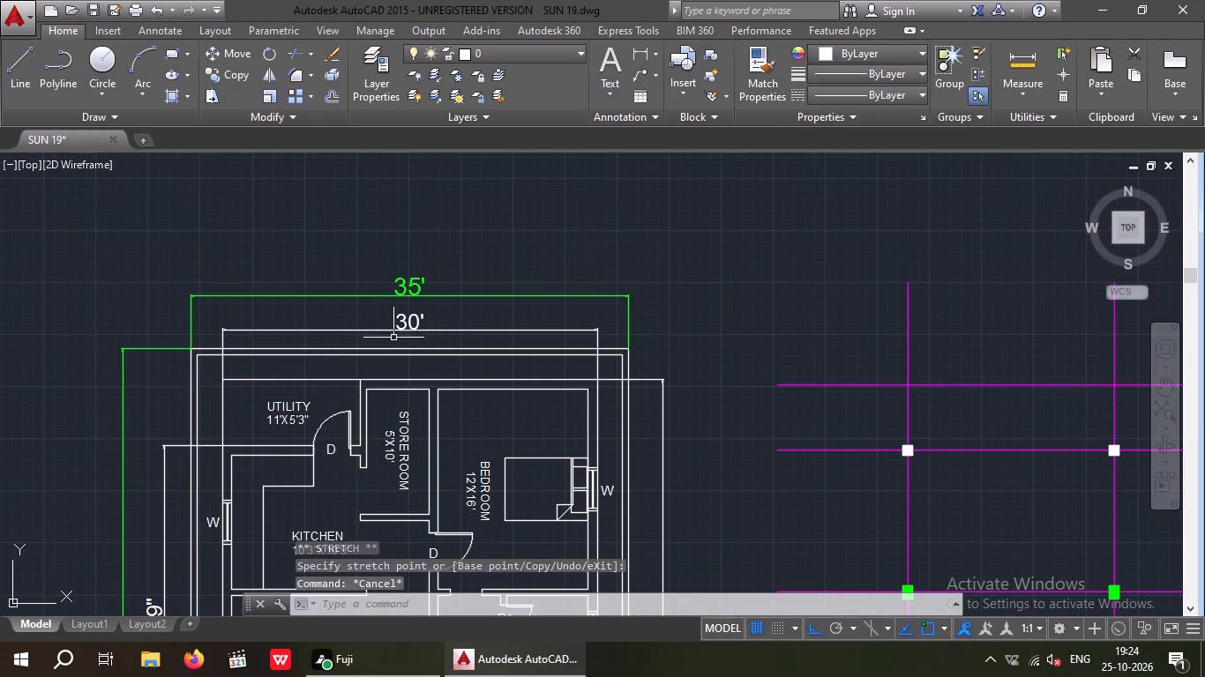
{"action": "left_click", "coordinate": [408, 324]}
{"action": "scroll", "coordinate": [244, 388], "scroll_direction": "down", "scroll_amount": 2}
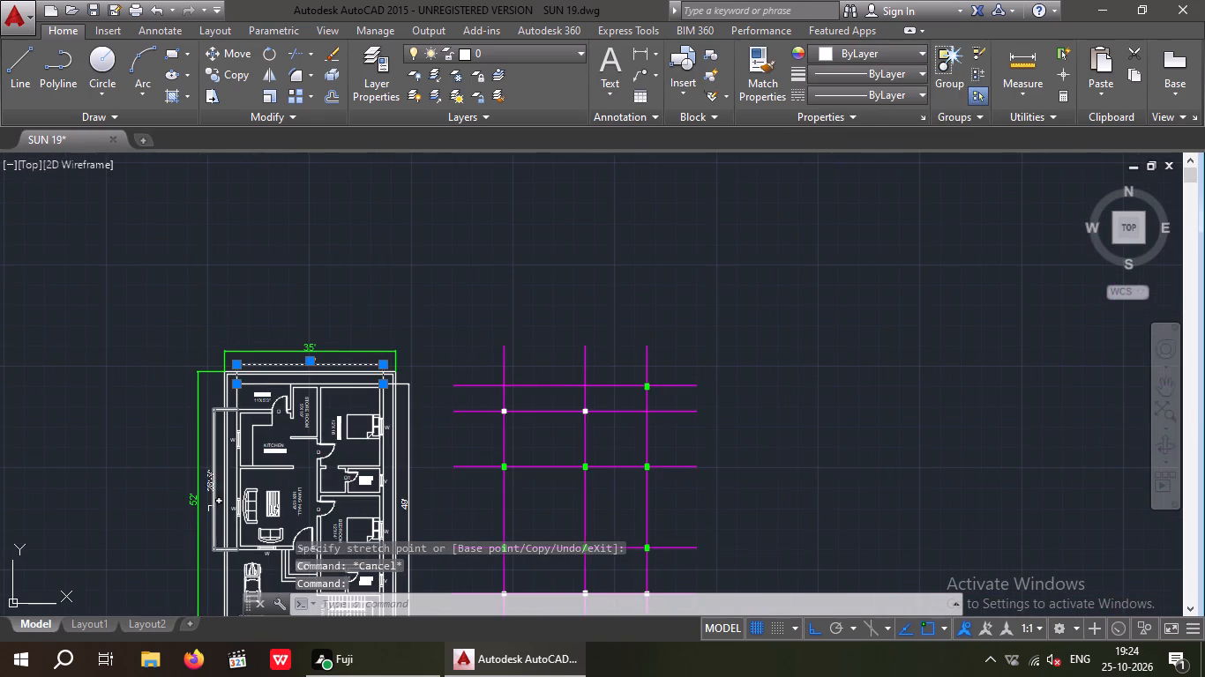
{"action": "scroll", "coordinate": [210, 505], "scroll_direction": "up", "scroll_amount": 2}
{"action": "left_click", "coordinate": [208, 467]}
{"action": "scroll", "coordinate": [223, 438], "scroll_direction": "down", "scroll_amount": 3}
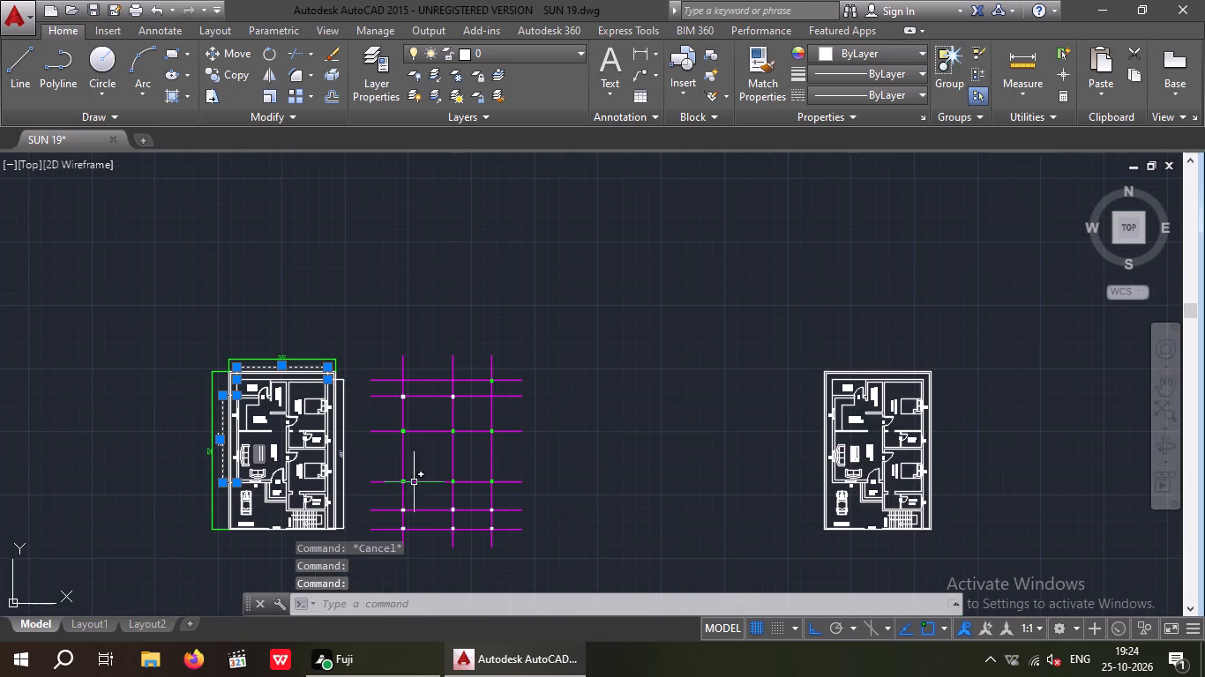
{"action": "scroll", "coordinate": [355, 457], "scroll_direction": "up", "scroll_amount": 4}
{"action": "left_click", "coordinate": [260, 452]}
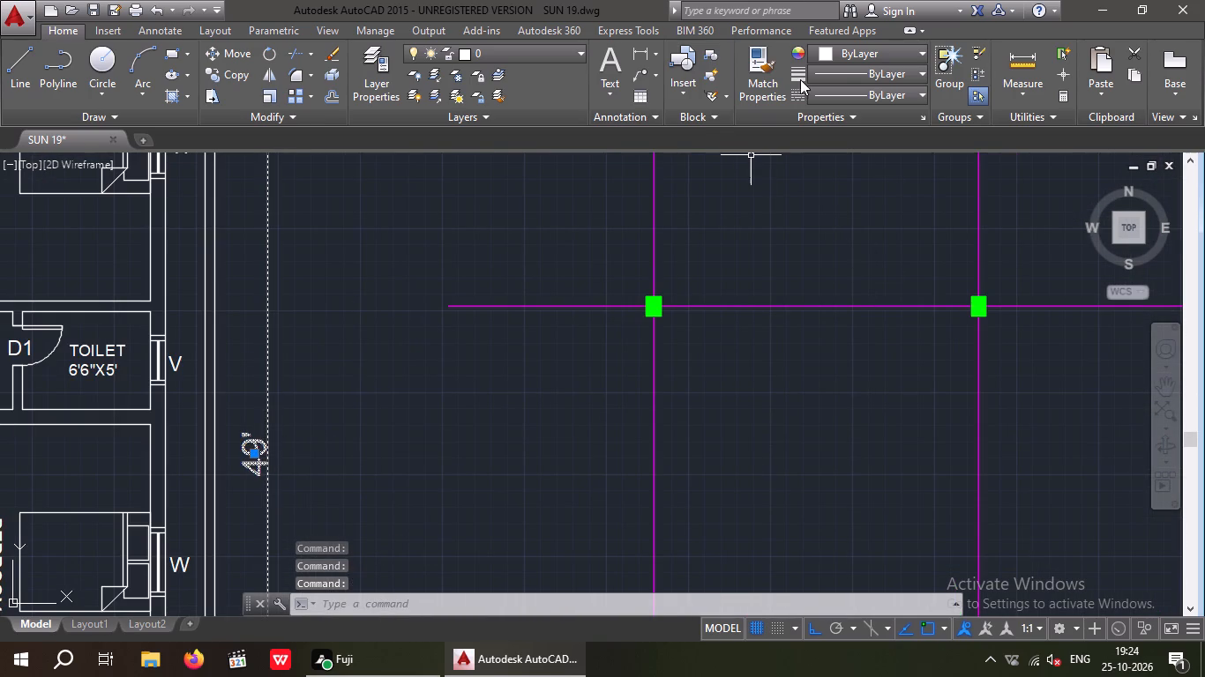
{"action": "left_click", "coordinate": [845, 55]}
{"action": "left_click", "coordinate": [877, 236]}
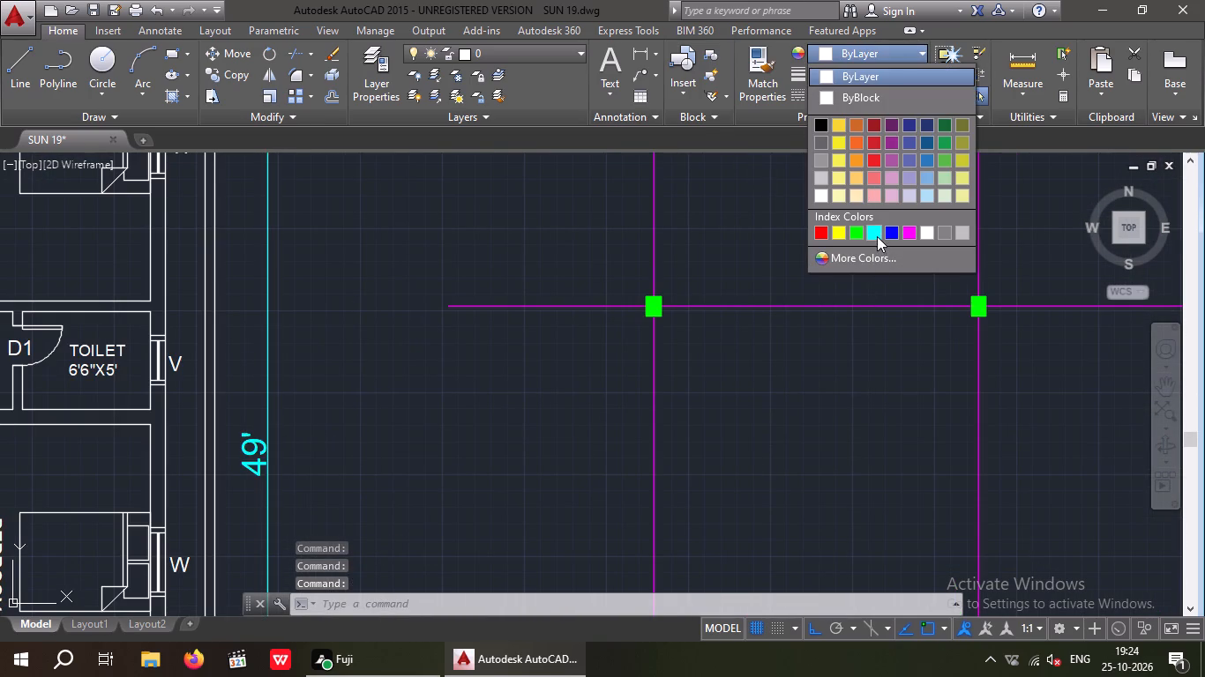
On the undimensioned duplicate plan, draw vertical construction lines through the compound's outer southwest corner and both ends of the gate opening.
{"action": "scroll", "coordinate": [464, 507], "scroll_direction": "down", "scroll_amount": 2}
{"action": "key", "text": "Escape"}
{"action": "middle_click_drag", "start_coordinate": [464, 505], "coordinate": [410, 437]}
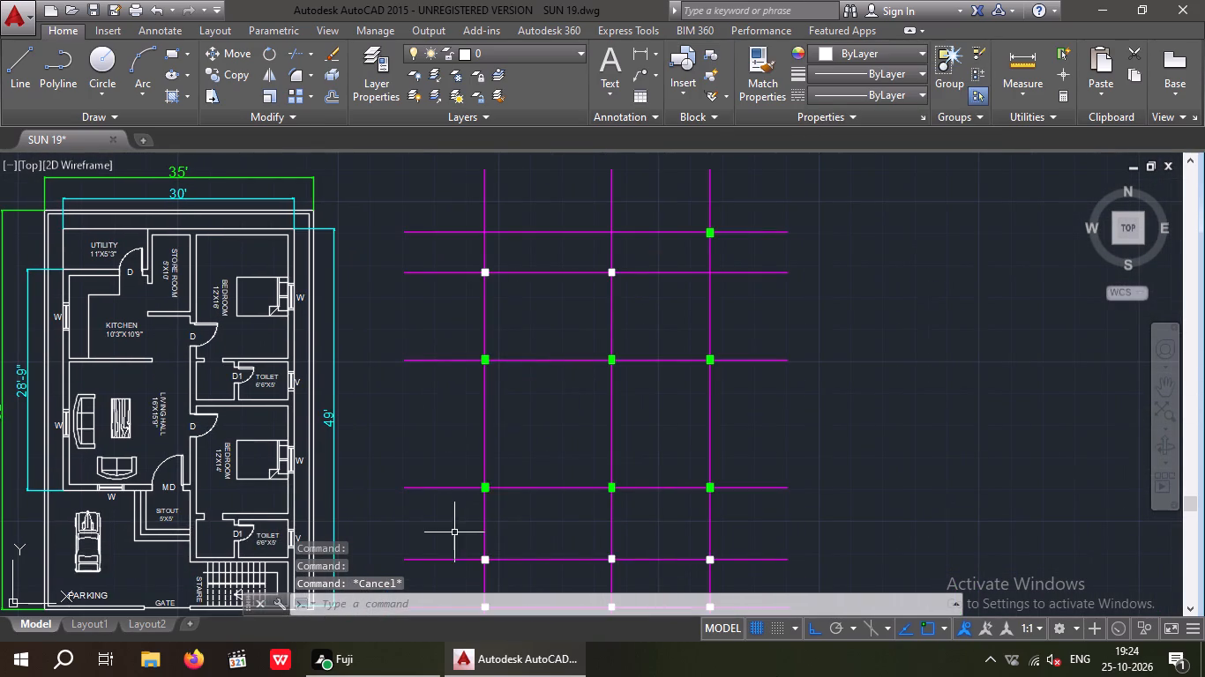
{"action": "scroll", "coordinate": [406, 329], "scroll_direction": "down", "scroll_amount": 1}
{"action": "middle_click_drag", "start_coordinate": [408, 346], "coordinate": [407, 331]}
{"action": "middle_click_drag", "start_coordinate": [438, 381], "coordinate": [222, 398]}
{"action": "middle_click_drag", "start_coordinate": [416, 401], "coordinate": [76, 362]}
{"action": "middle_click_drag", "start_coordinate": [508, 446], "coordinate": [343, 398]}
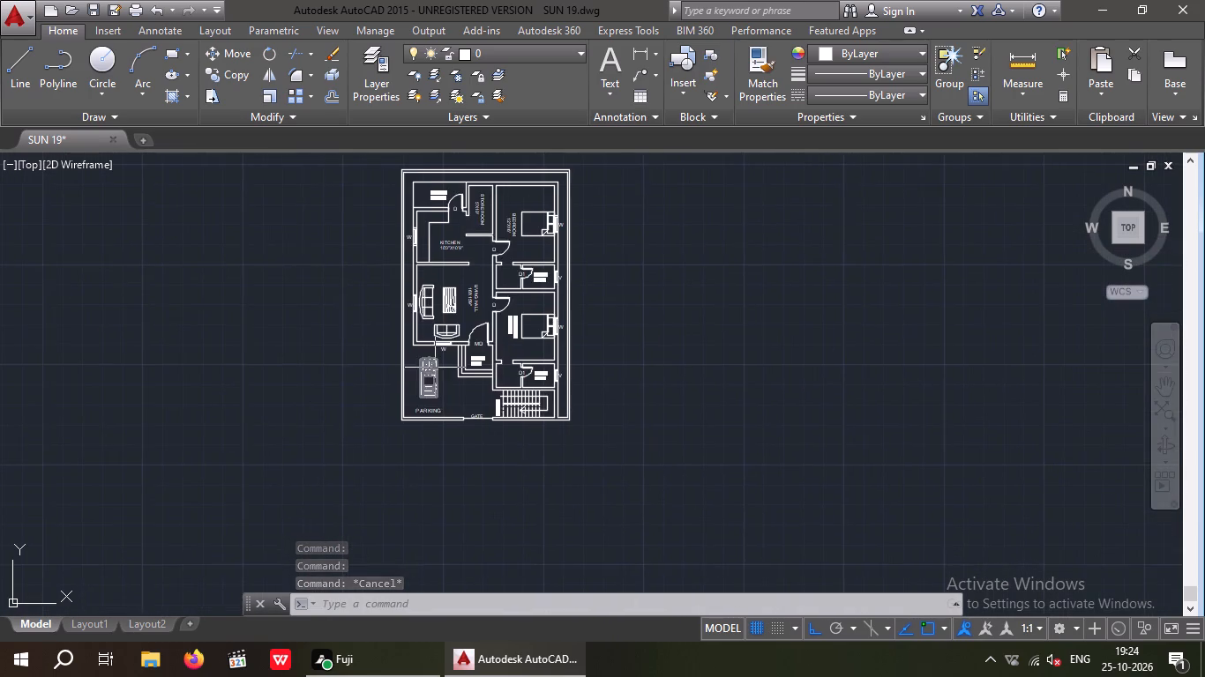
{"action": "scroll", "coordinate": [435, 368], "scroll_direction": "up", "scroll_amount": 2}
{"action": "middle_click_drag", "start_coordinate": [361, 405], "coordinate": [290, 384]}
{"action": "middle_click_drag", "start_coordinate": [370, 459], "coordinate": [288, 407]}
{"action": "middle_click_drag", "start_coordinate": [326, 431], "coordinate": [320, 445]}
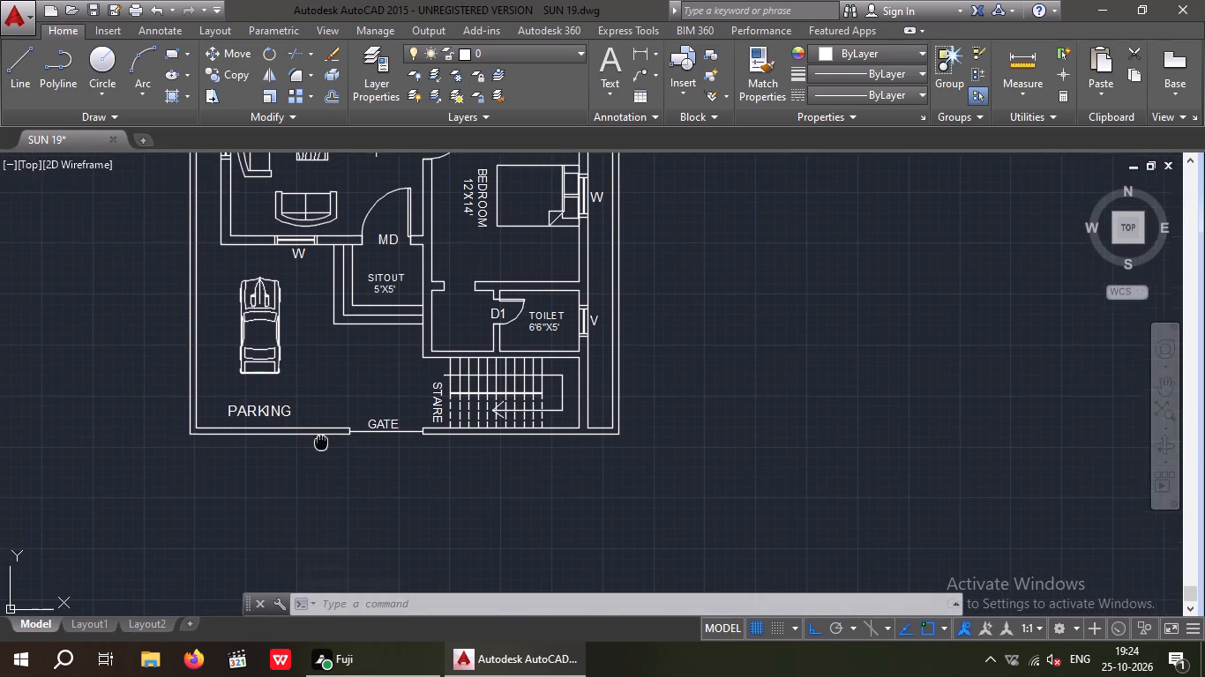
{"action": "middle_click_drag", "start_coordinate": [320, 445], "coordinate": [315, 453]}
{"action": "key", "text": "Escape"}
{"action": "key", "text": "Escape"}
{"action": "key", "text": "Escape"}
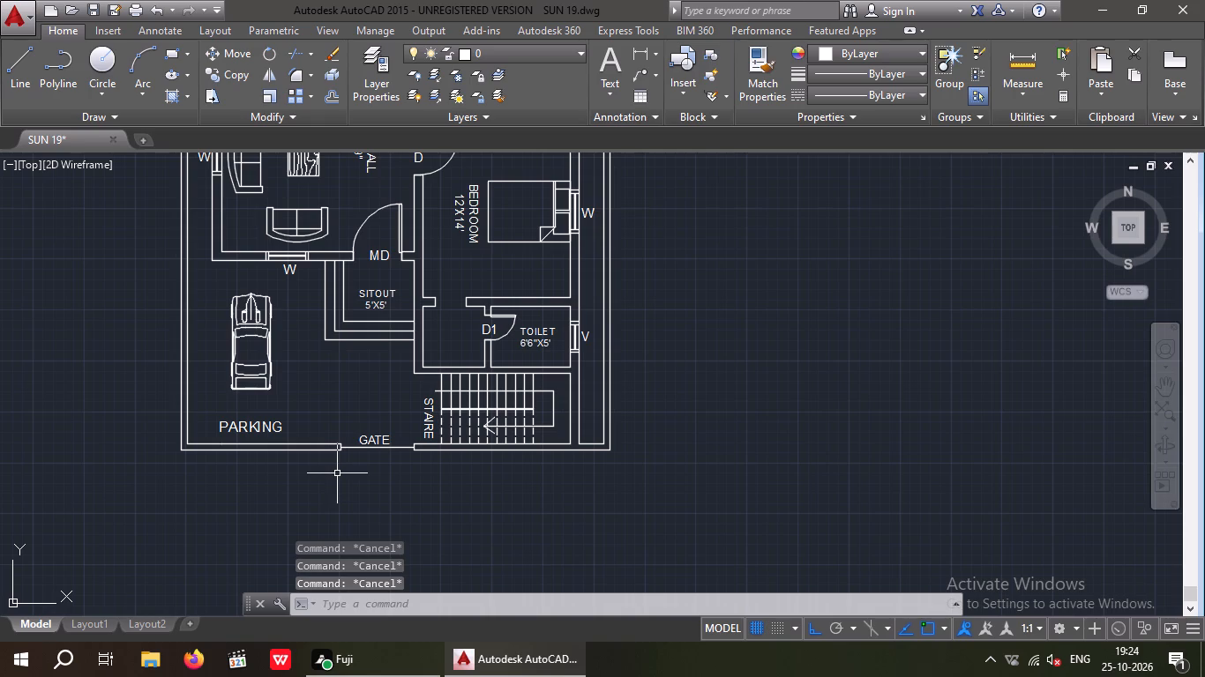
{"action": "key", "text": "x"}
{"action": "key", "text": "l"}
{"action": "key", "text": "space"}
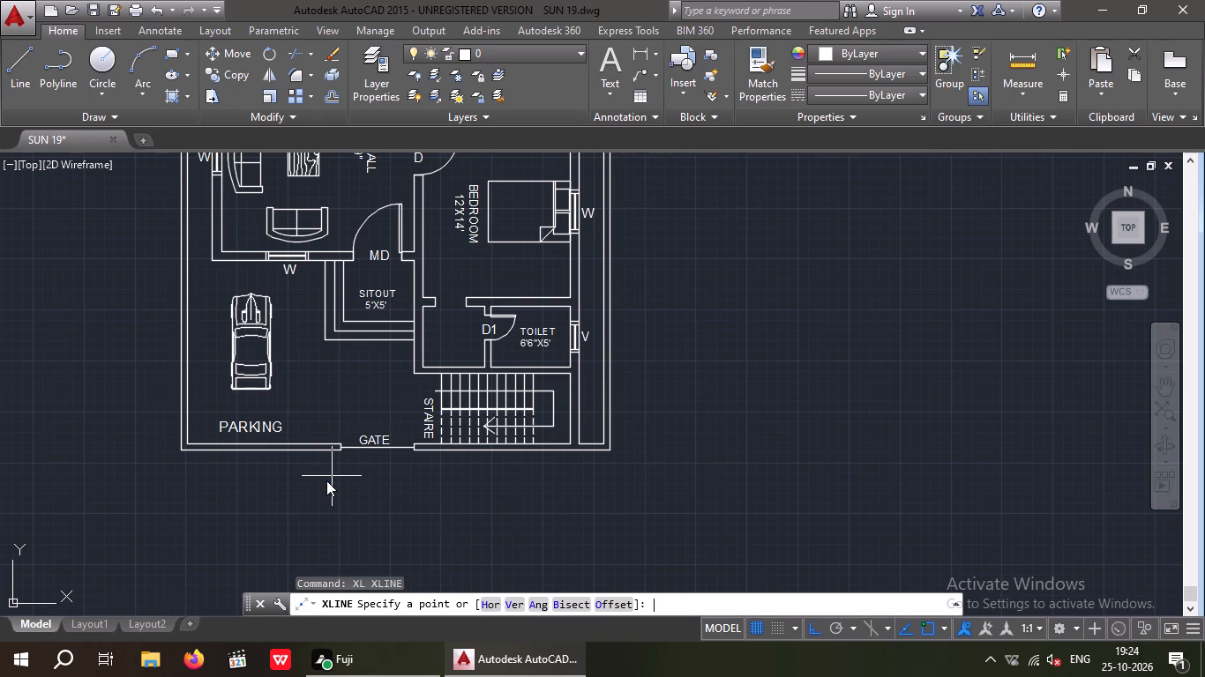
{"action": "type", "text": "V"}
{"action": "key", "text": "space"}
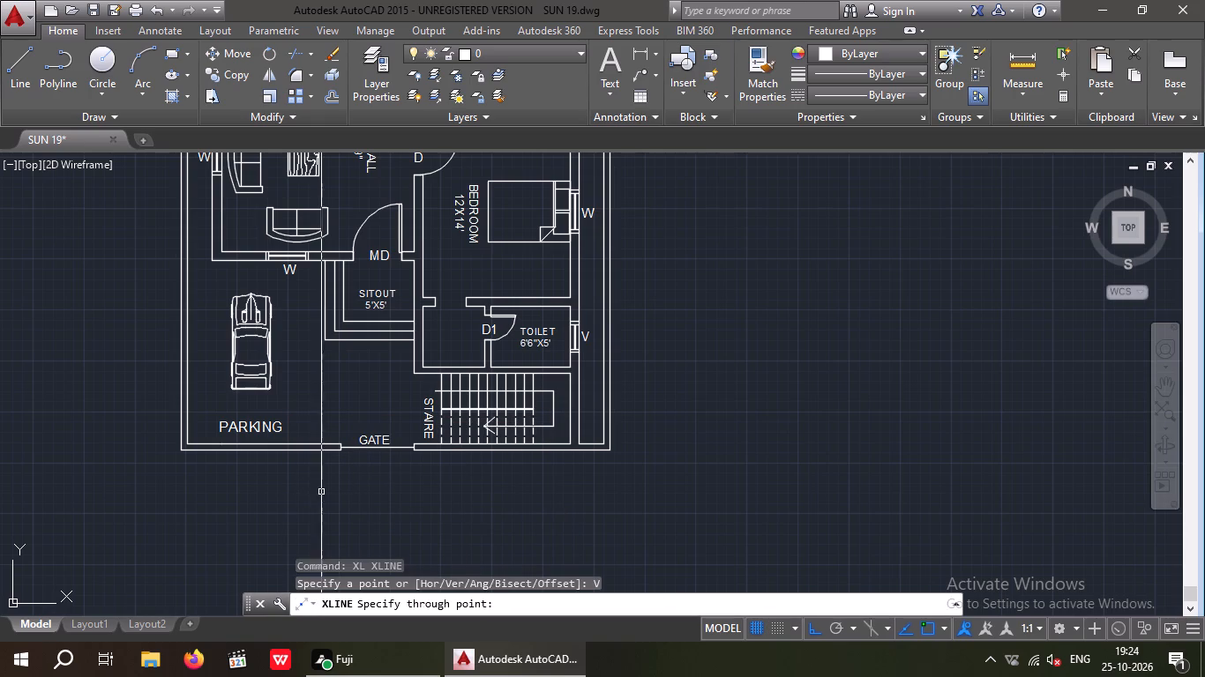
{"action": "scroll", "coordinate": [173, 456], "scroll_direction": "up", "scroll_amount": 2}
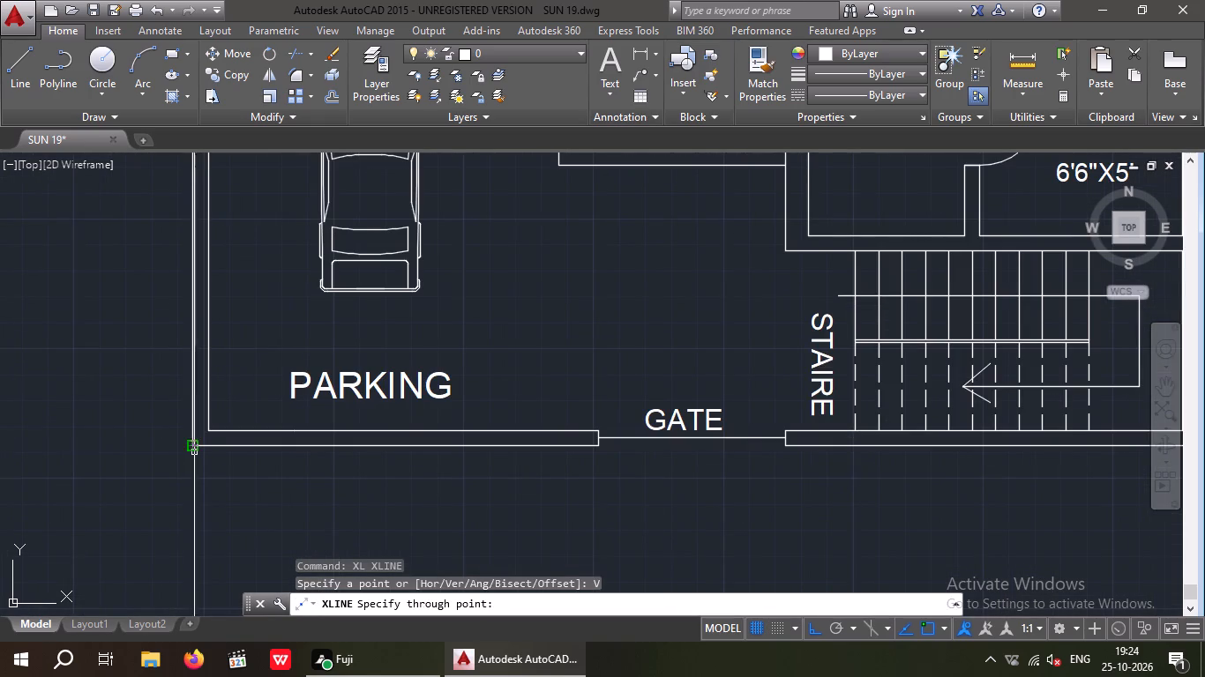
{"action": "left_click", "coordinate": [194, 452]}
{"action": "scroll", "coordinate": [537, 502], "scroll_direction": "up", "scroll_amount": 2}
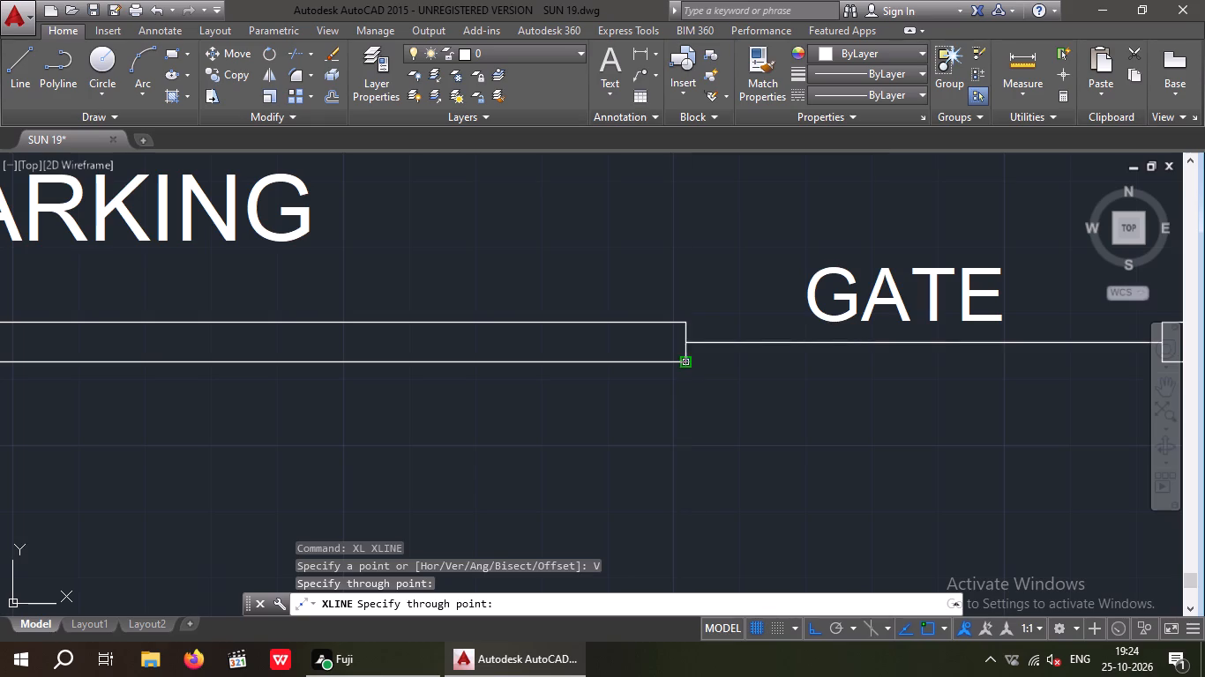
{"action": "left_click", "coordinate": [690, 366]}
{"action": "scroll", "coordinate": [683, 359], "scroll_direction": "up", "scroll_amount": 1}
{"action": "scroll", "coordinate": [681, 360], "scroll_direction": "down", "scroll_amount": 4}
{"action": "middle_click_drag", "start_coordinate": [761, 426], "coordinate": [595, 453]}
{"action": "scroll", "coordinate": [637, 415], "scroll_direction": "up", "scroll_amount": 3}
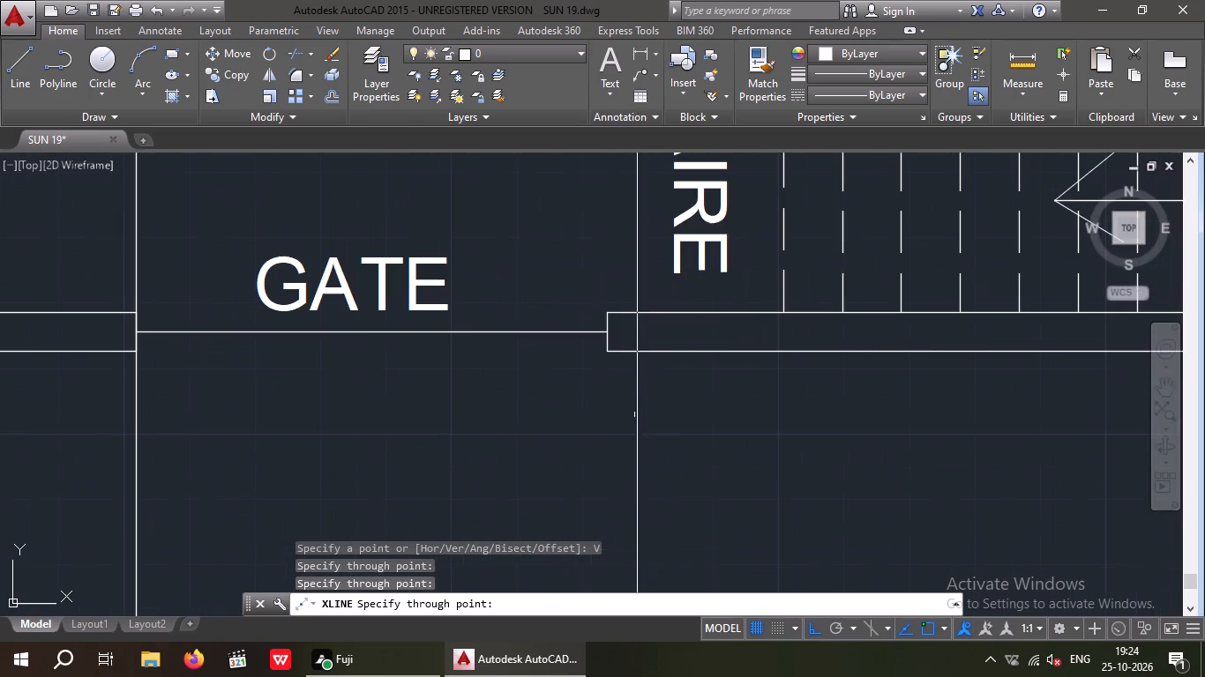
{"action": "left_click", "coordinate": [605, 354]}
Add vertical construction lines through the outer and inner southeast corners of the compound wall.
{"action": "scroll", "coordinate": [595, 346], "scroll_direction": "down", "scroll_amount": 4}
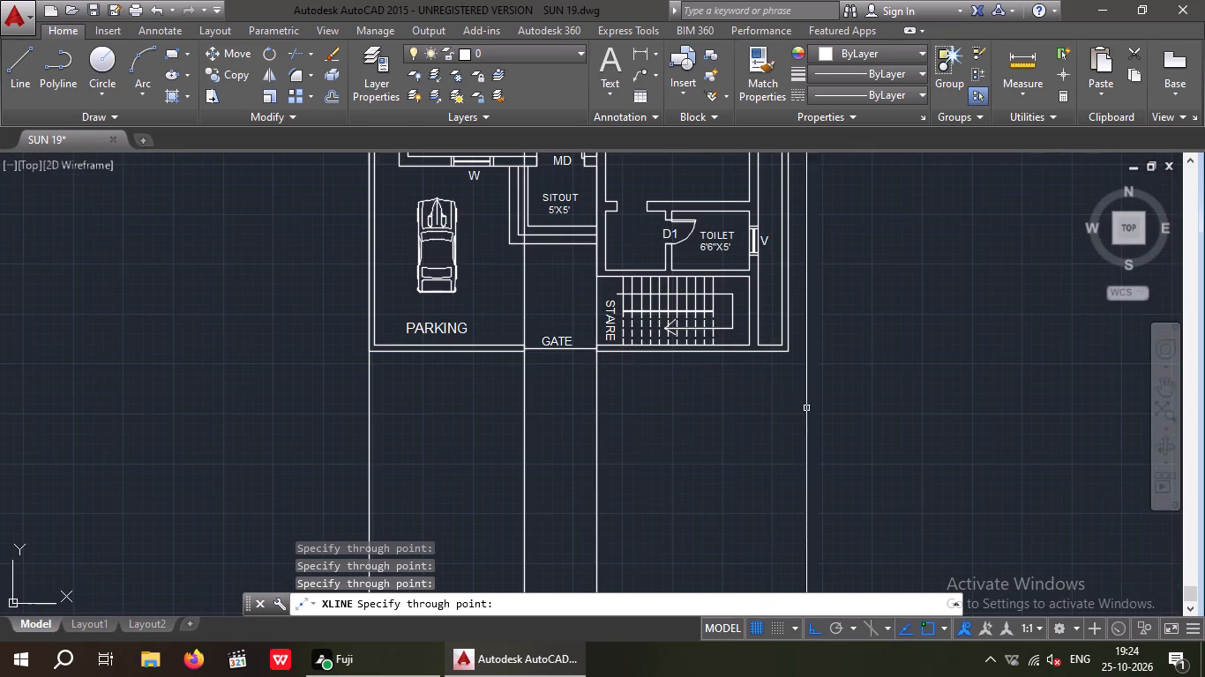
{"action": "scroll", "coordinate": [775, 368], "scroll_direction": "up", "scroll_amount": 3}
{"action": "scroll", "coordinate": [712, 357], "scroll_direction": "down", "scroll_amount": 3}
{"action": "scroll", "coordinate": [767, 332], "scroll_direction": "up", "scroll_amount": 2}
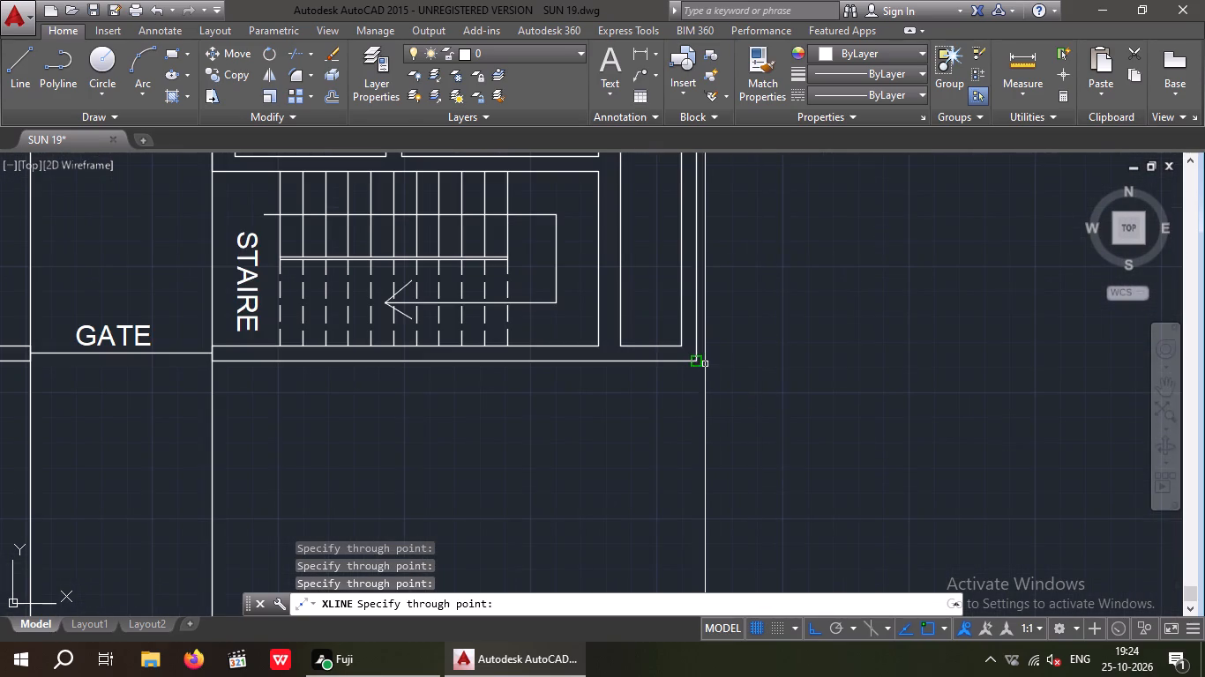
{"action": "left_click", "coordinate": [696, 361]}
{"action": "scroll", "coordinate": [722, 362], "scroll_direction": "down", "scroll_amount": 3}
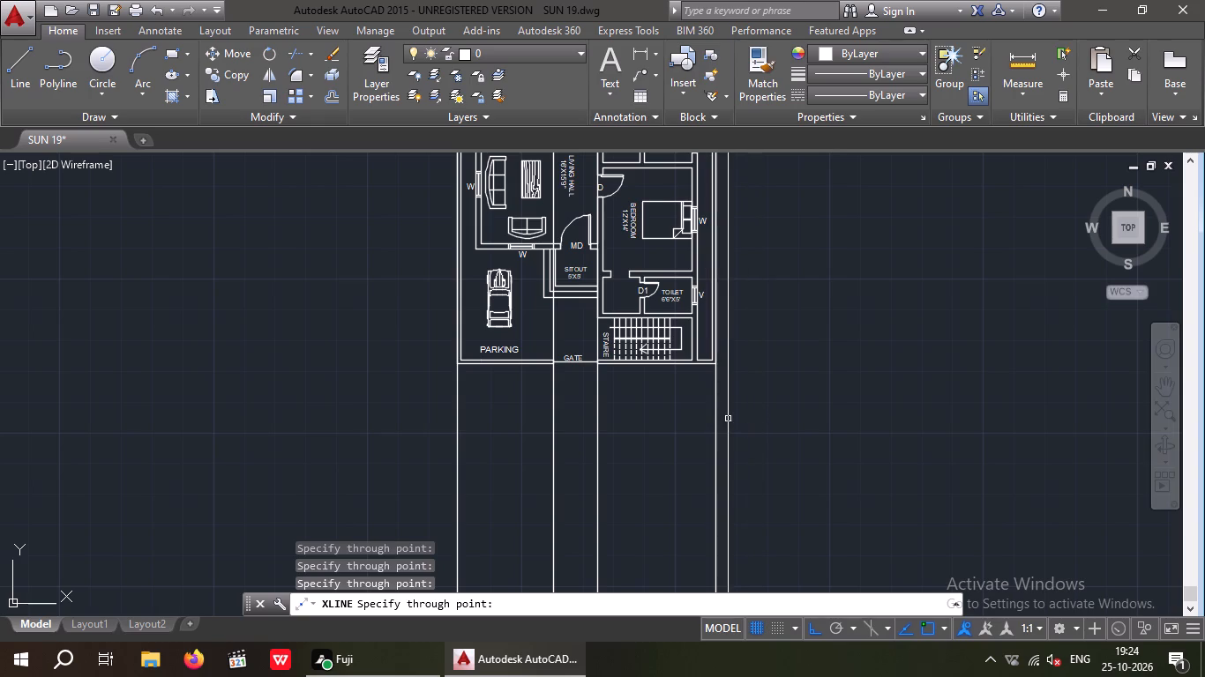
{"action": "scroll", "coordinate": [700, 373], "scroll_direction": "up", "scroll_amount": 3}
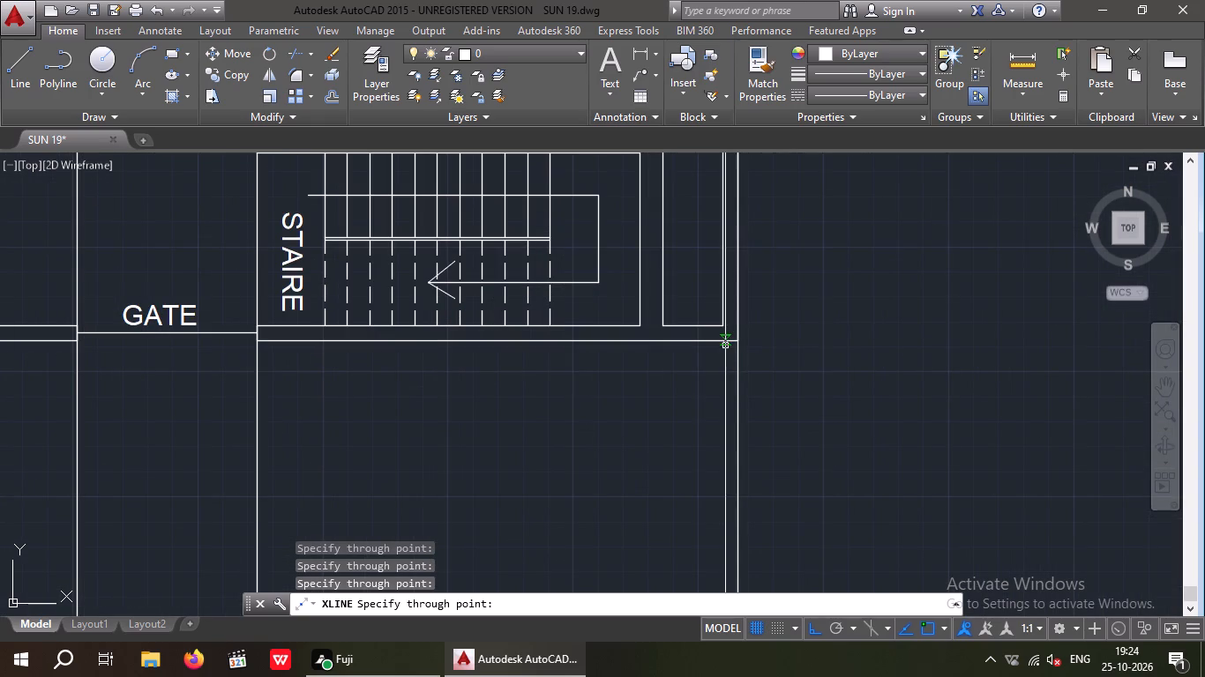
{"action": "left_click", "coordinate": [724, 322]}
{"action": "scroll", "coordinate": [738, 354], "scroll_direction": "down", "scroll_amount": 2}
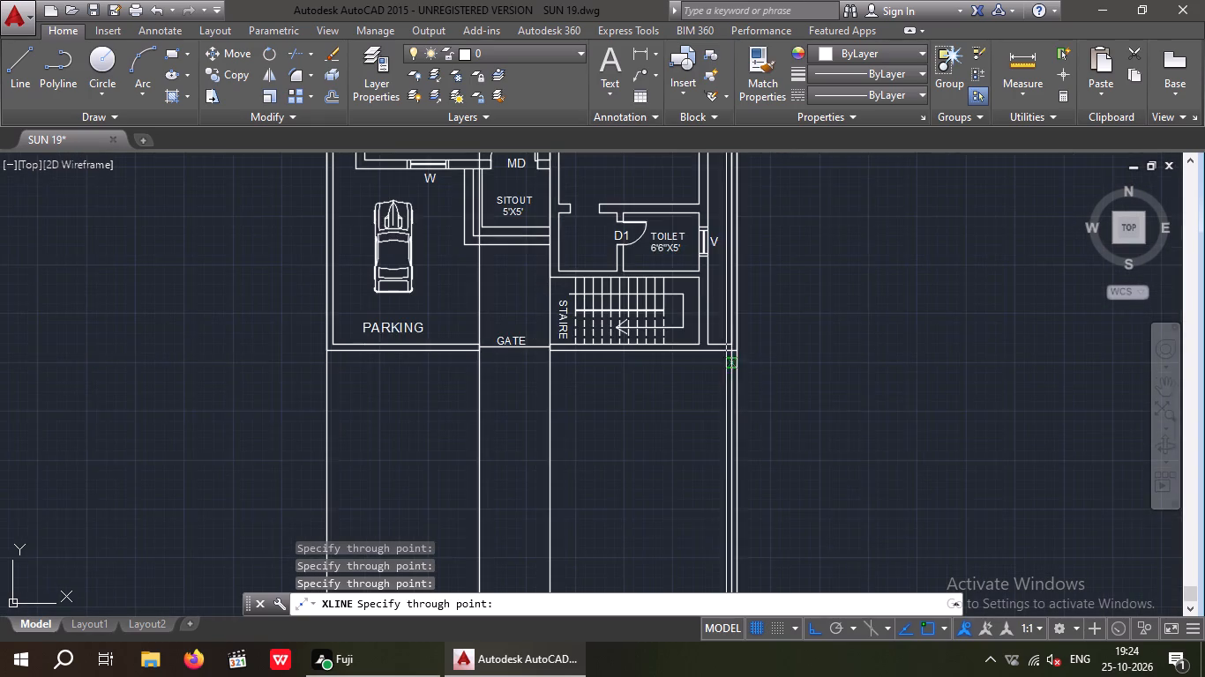
Add vertical construction lines along the house's outer east wall face and through its outer southwest corner beside the parking.
{"action": "scroll", "coordinate": [707, 347], "scroll_direction": "up", "scroll_amount": 2}
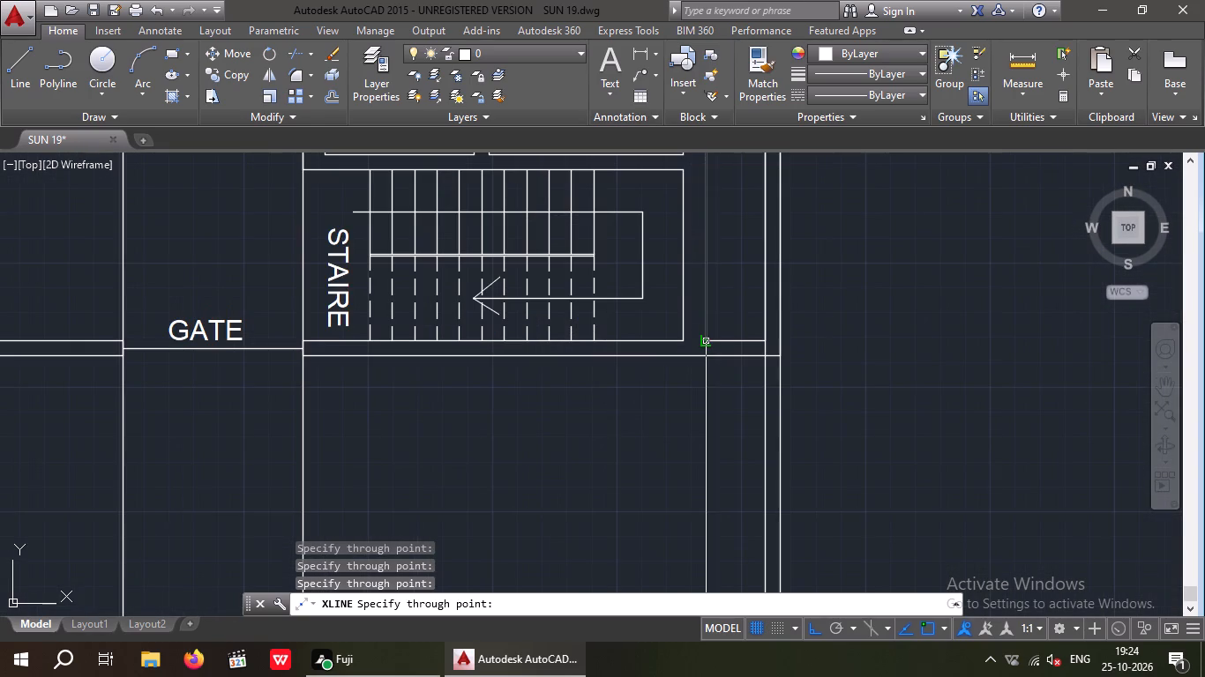
{"action": "left_click", "coordinate": [709, 341]}
{"action": "scroll", "coordinate": [718, 347], "scroll_direction": "down", "scroll_amount": 3}
{"action": "middle_click_drag", "start_coordinate": [767, 383], "coordinate": [737, 325]}
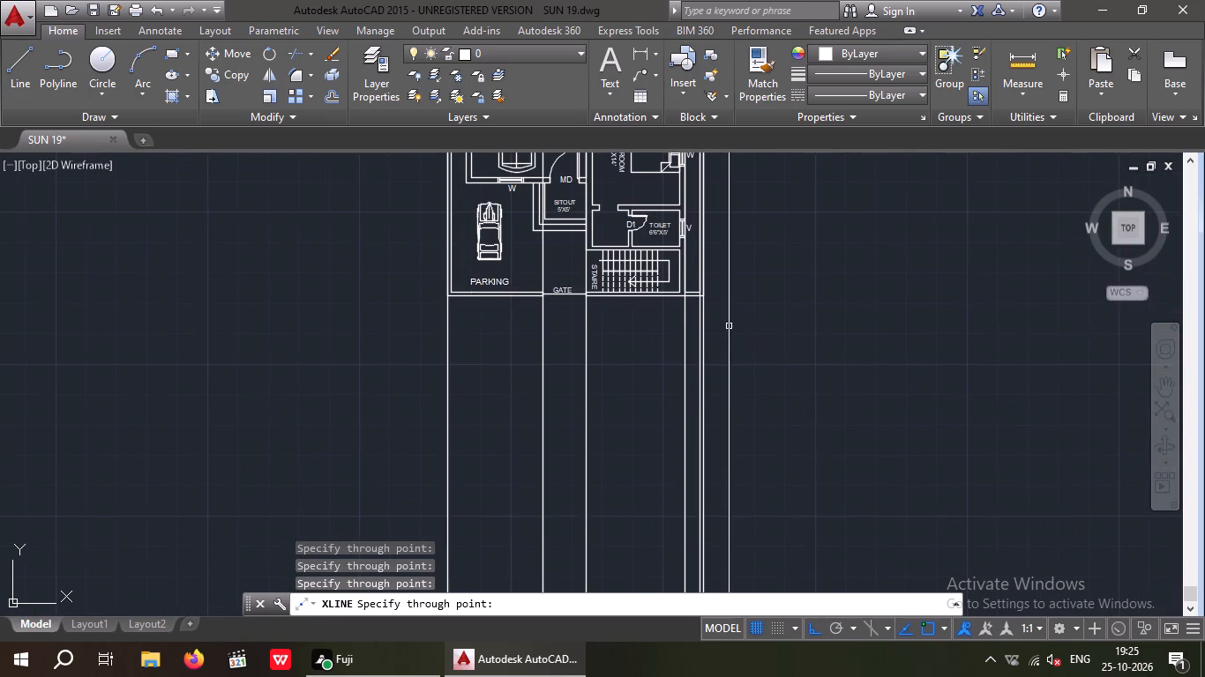
{"action": "scroll", "coordinate": [729, 331], "scroll_direction": "down", "scroll_amount": 1}
{"action": "middle_click_drag", "start_coordinate": [779, 414], "coordinate": [710, 308]}
{"action": "middle_click_drag", "start_coordinate": [697, 371], "coordinate": [689, 359]}
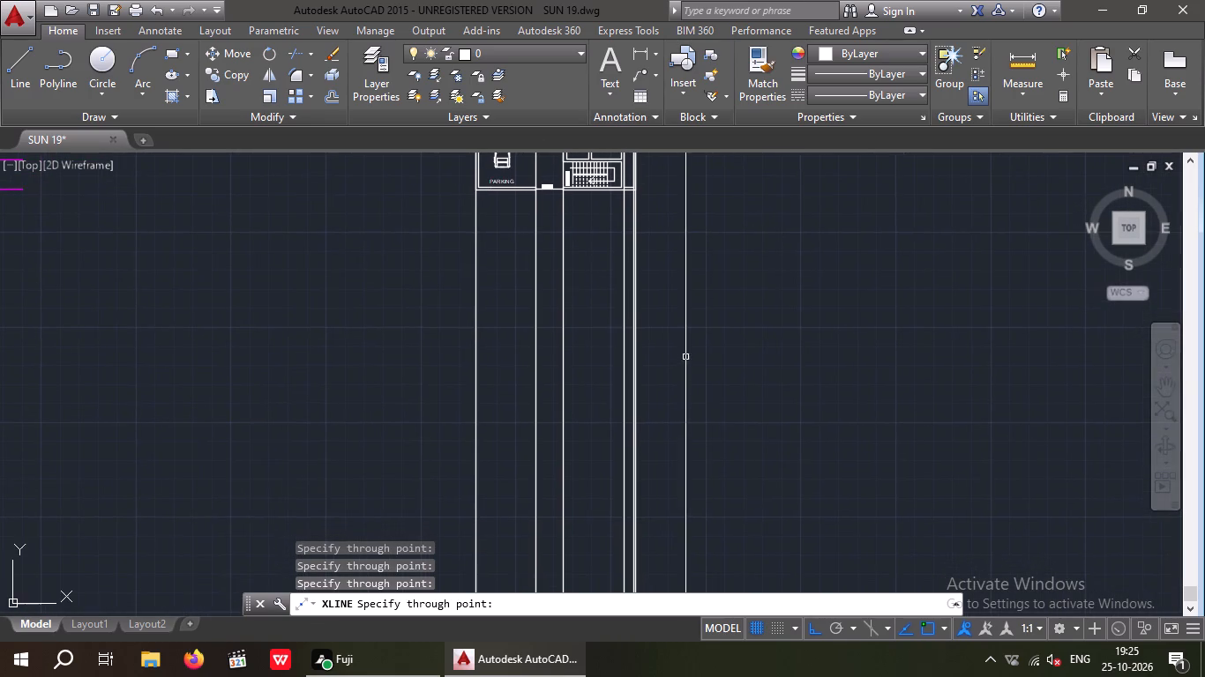
{"action": "middle_click_drag", "start_coordinate": [679, 393], "coordinate": [660, 533]}
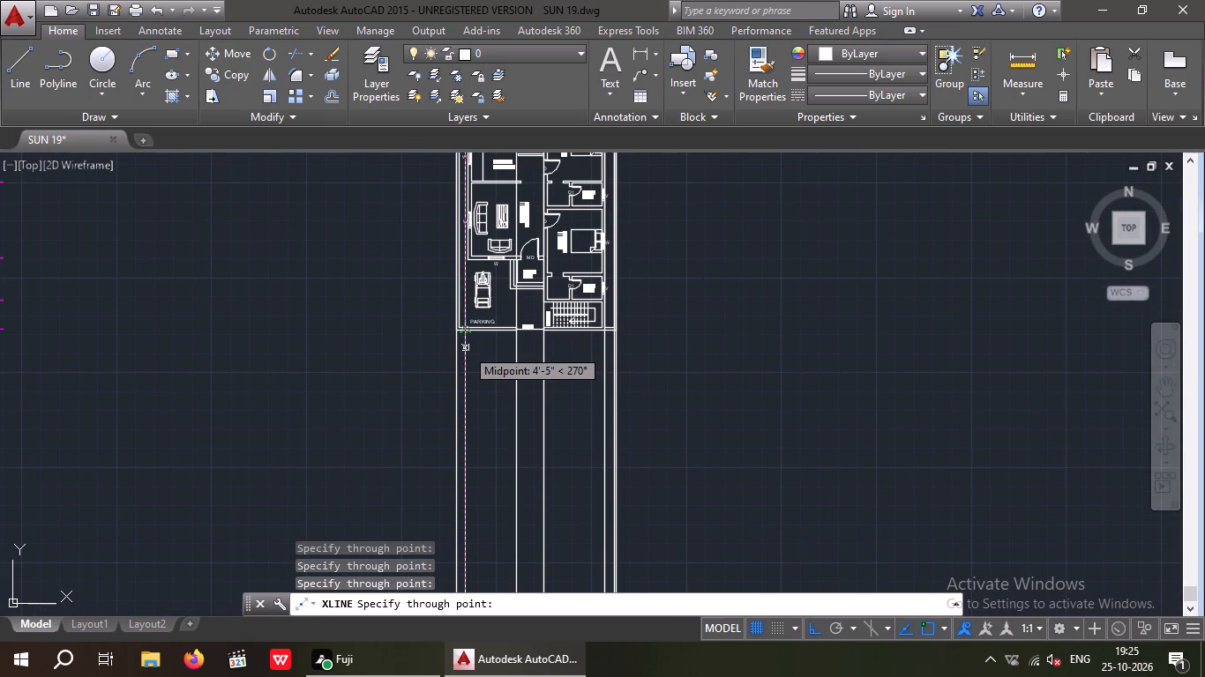
{"action": "middle_click_drag", "start_coordinate": [641, 366], "coordinate": [635, 346]}
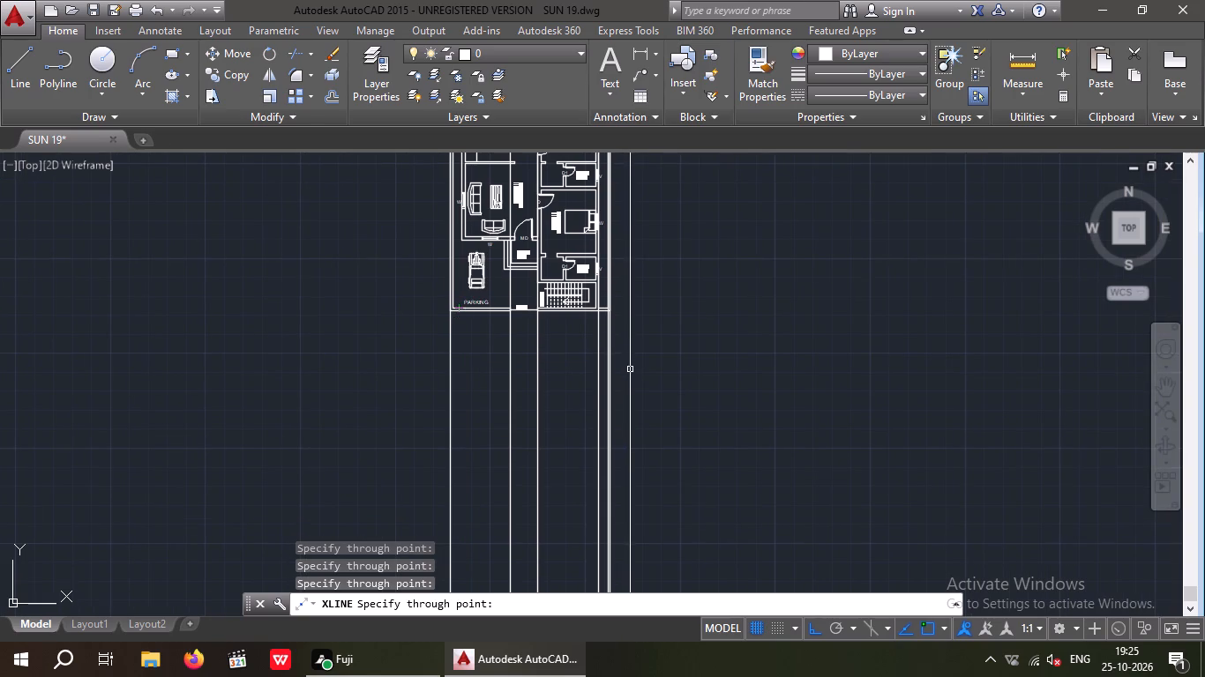
{"action": "scroll", "coordinate": [460, 223], "scroll_direction": "up", "scroll_amount": 3}
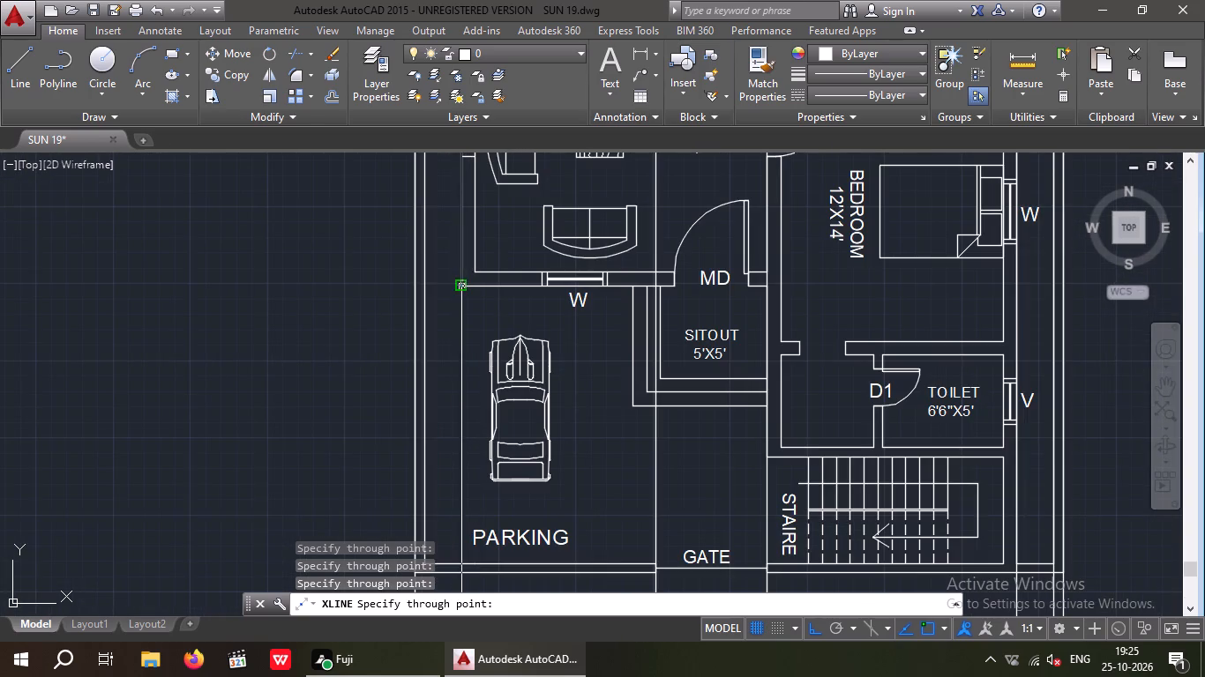
{"action": "left_click", "coordinate": [458, 289]}
{"action": "scroll", "coordinate": [459, 288], "scroll_direction": "down", "scroll_amount": 4}
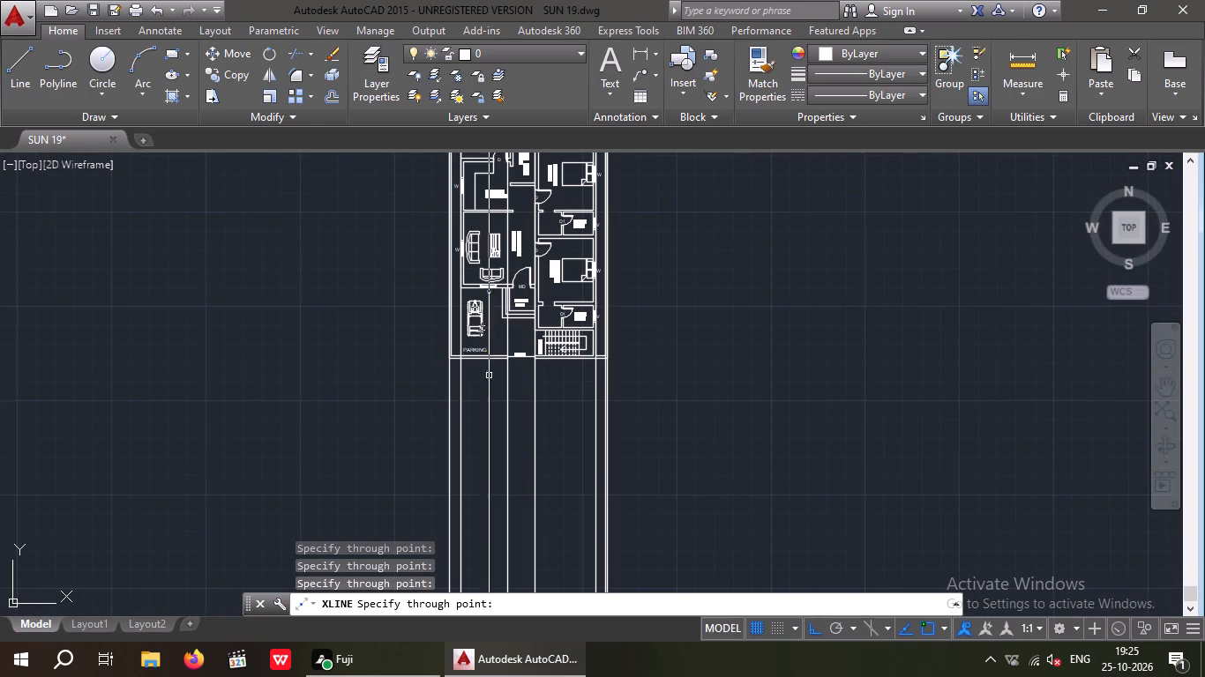
{"action": "key", "text": "Escape"}
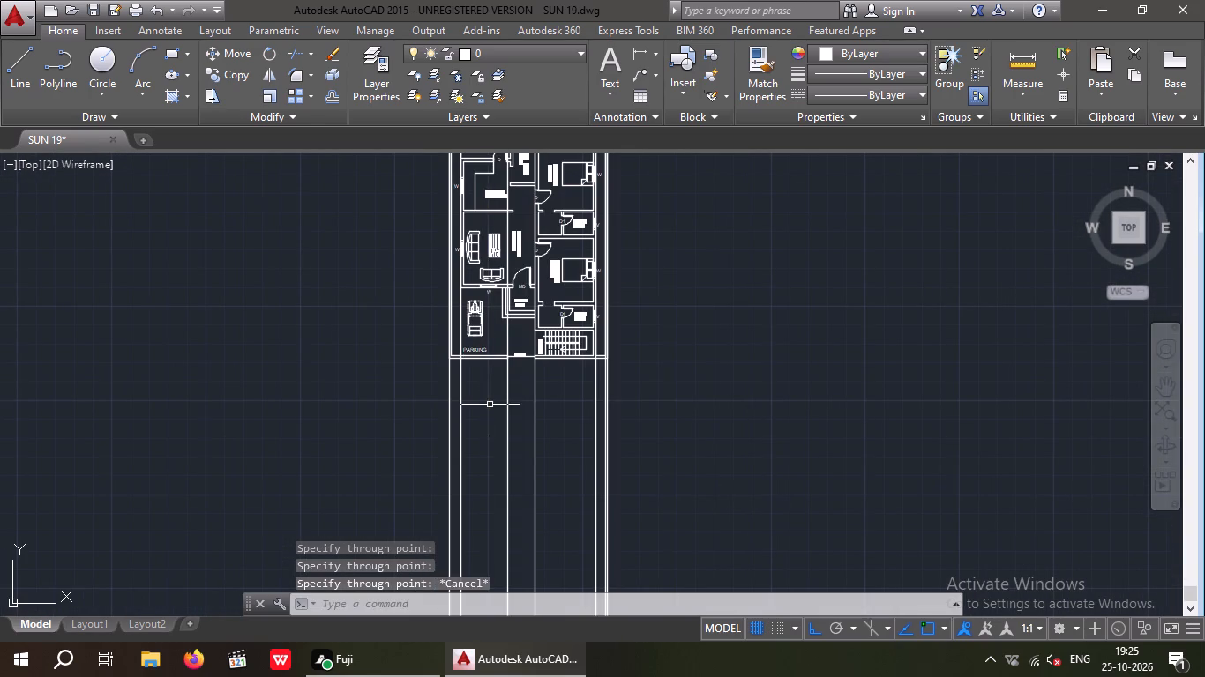
{"action": "key", "text": "Escape"}
Delete the three construction lines projected from the compound wall, one on the west side and two on the east.
{"action": "scroll", "coordinate": [465, 424], "scroll_direction": "up", "scroll_amount": 3}
{"action": "left_click_drag", "start_coordinate": [404, 417], "coordinate": [345, 447]}
{"action": "left_click", "coordinate": [340, 447]}
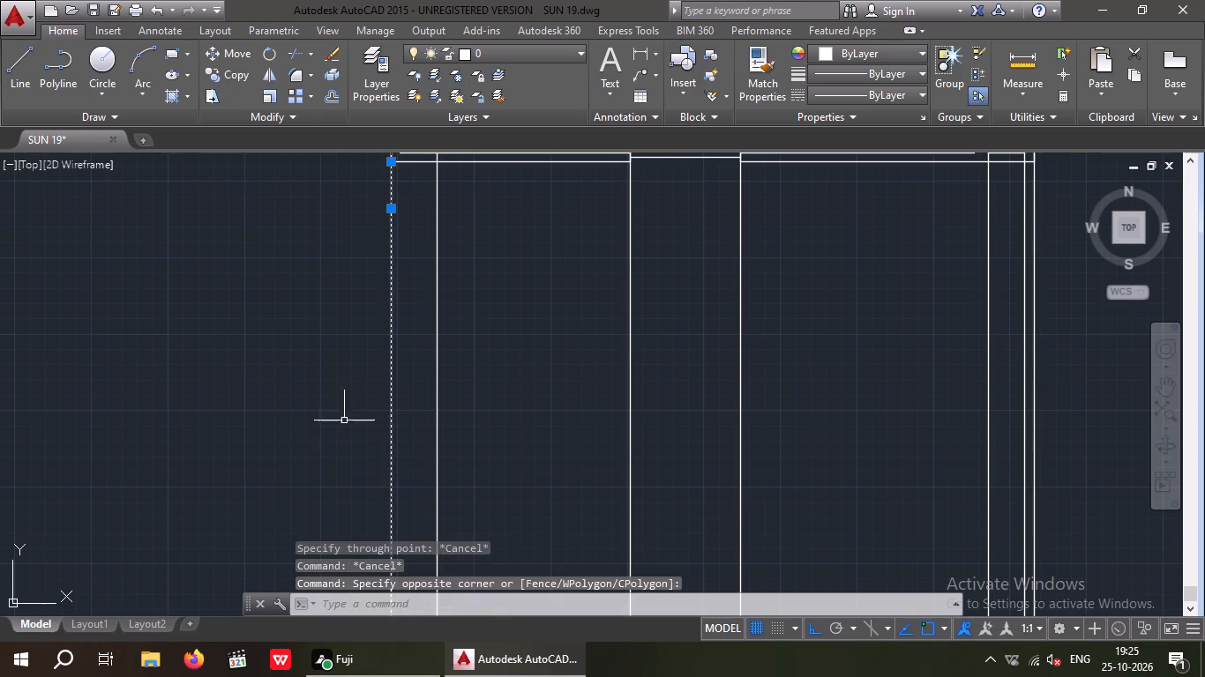
{"action": "scroll", "coordinate": [346, 414], "scroll_direction": "down", "scroll_amount": 3}
{"action": "scroll", "coordinate": [554, 422], "scroll_direction": "up", "scroll_amount": 3}
{"action": "left_click_drag", "start_coordinate": [460, 411], "coordinate": [420, 469]}
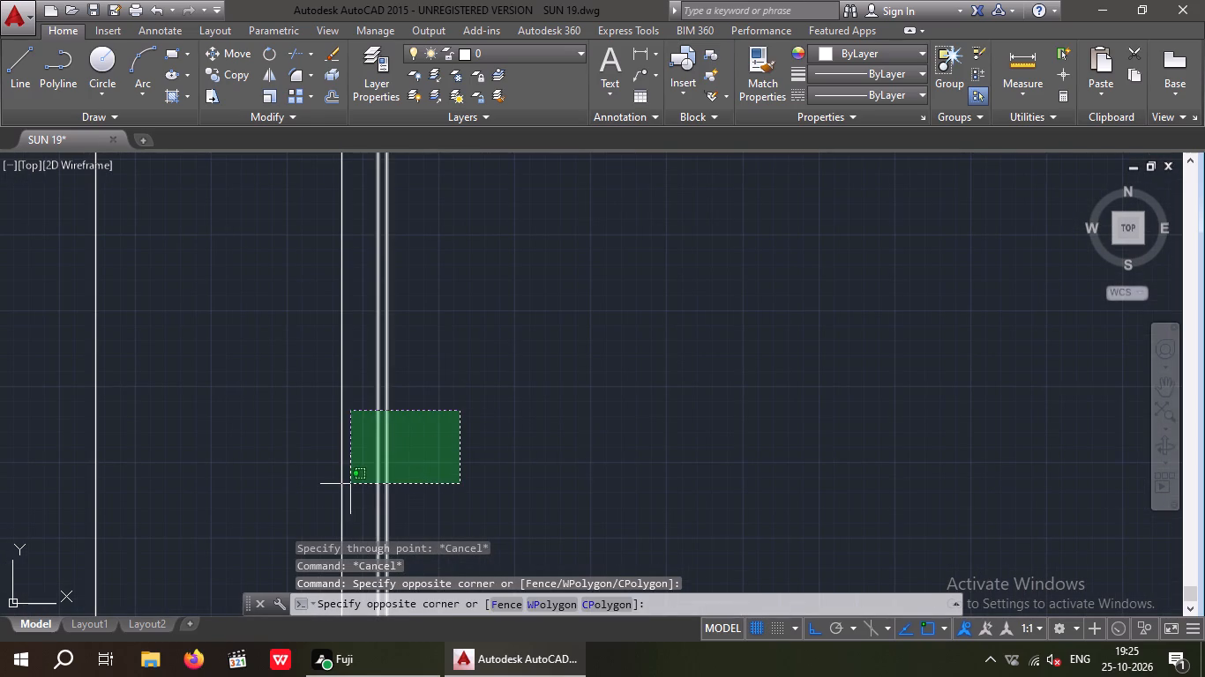
{"action": "left_click", "coordinate": [356, 483]}
{"action": "key", "text": "Delete"}
Draw a horizontal line well south of the duplicate plan, crossing all four remaining vertical construction lines.
{"action": "scroll", "coordinate": [365, 480], "scroll_direction": "down", "scroll_amount": 3}
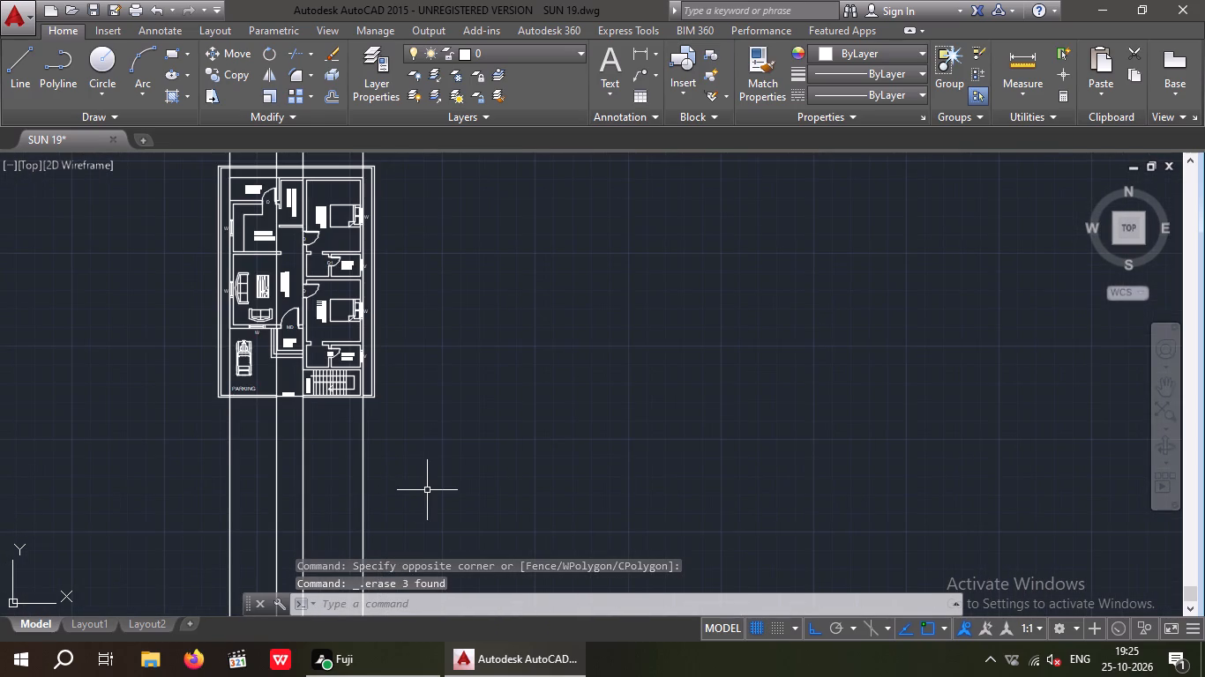
{"action": "middle_click_drag", "start_coordinate": [429, 489], "coordinate": [523, 455]}
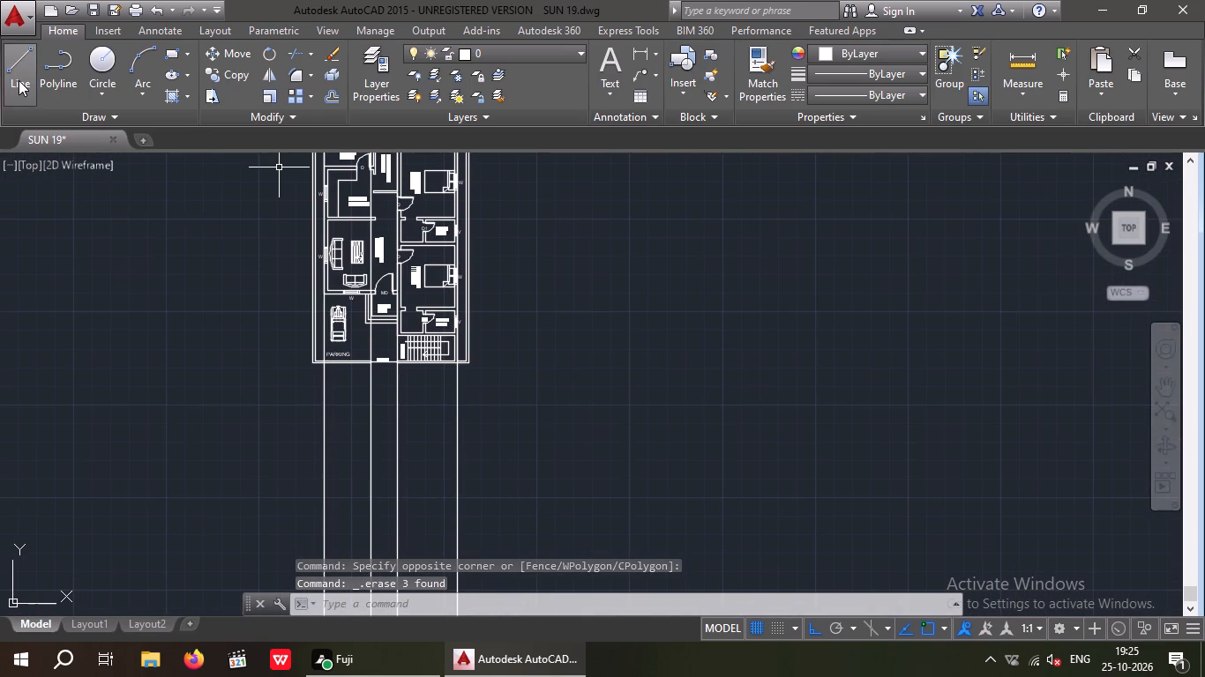
{"action": "left_click", "coordinate": [19, 79]}
{"action": "middle_click_drag", "start_coordinate": [118, 274], "coordinate": [122, 170]}
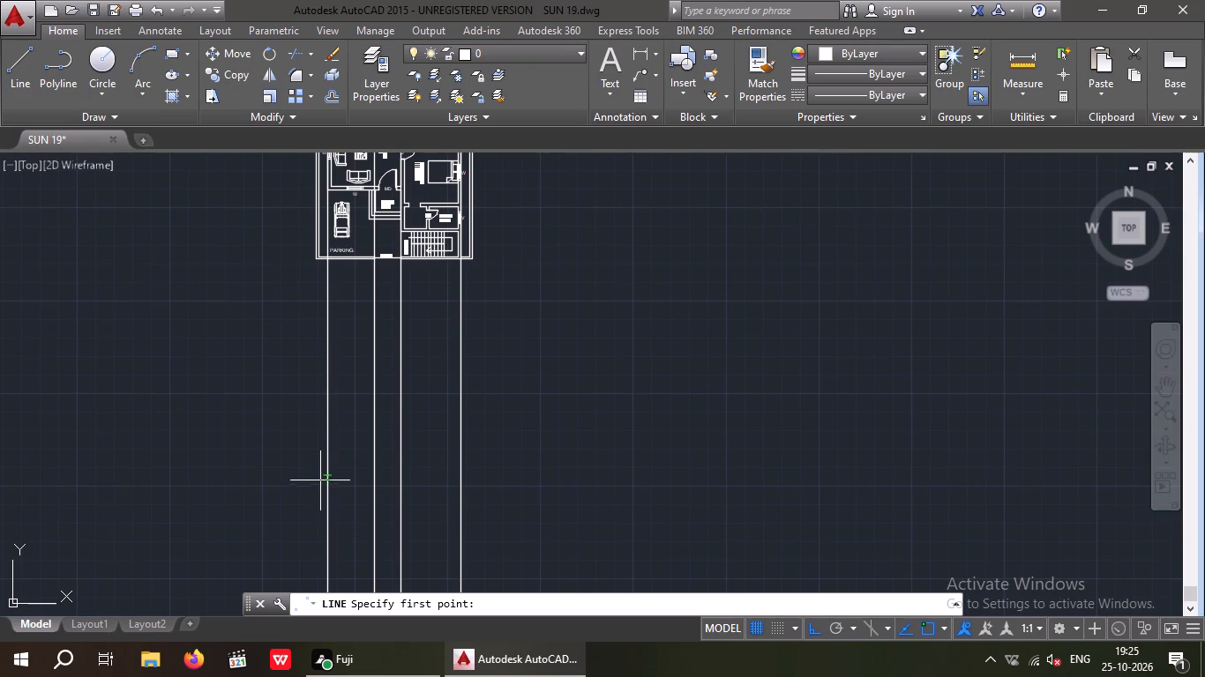
{"action": "left_click", "coordinate": [297, 488]}
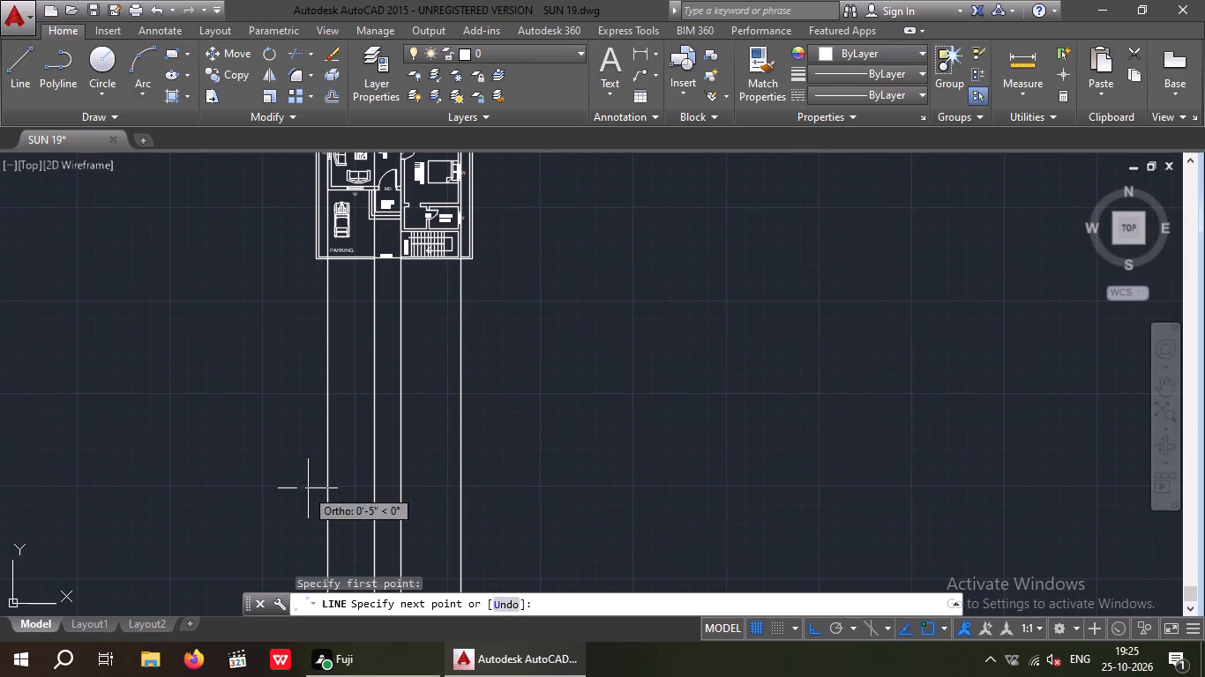
{"action": "left_click", "coordinate": [513, 480]}
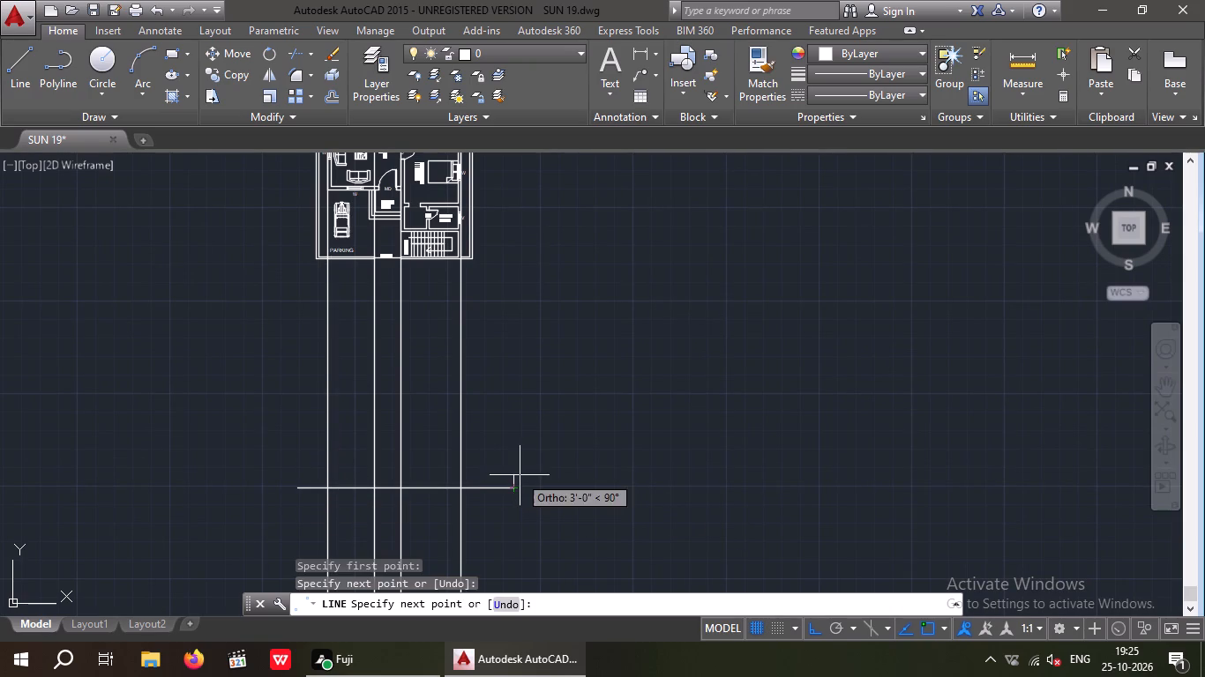
{"action": "key", "text": "Escape"}
{"action": "key", "text": "Escape"}
Offset the horizontal line 5" towards the plan.
{"action": "key", "text": "o"}
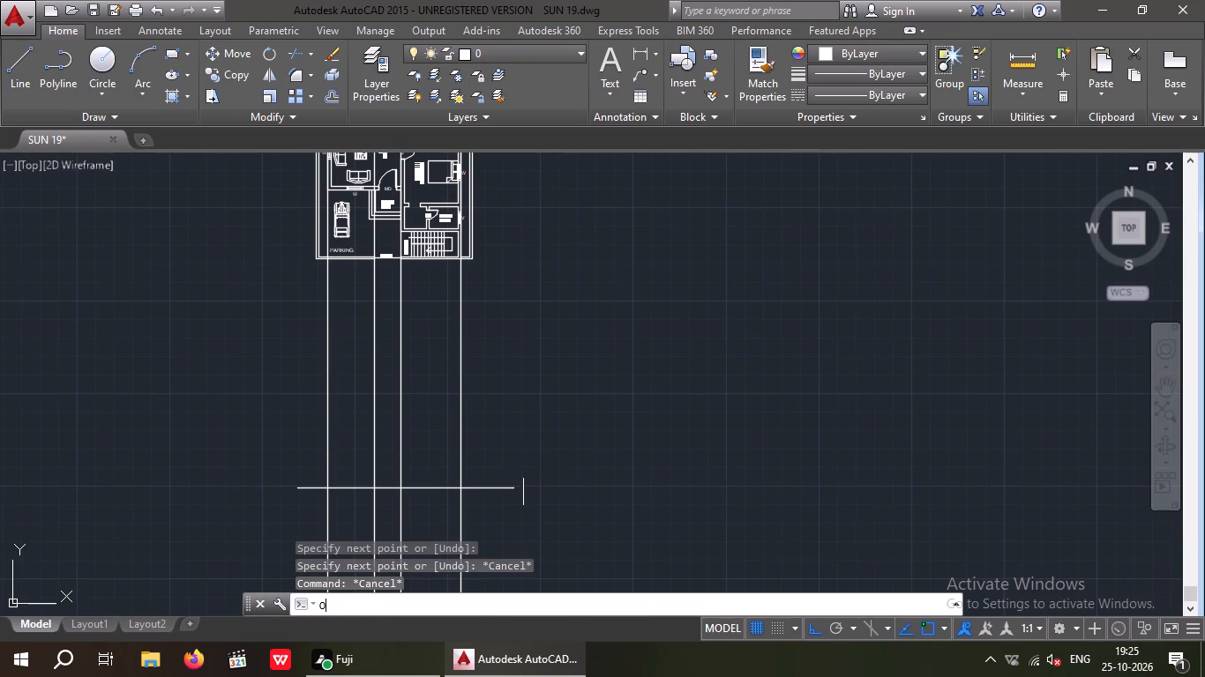
{"action": "key", "text": "Return"}
{"action": "type", "text": "5\""}
{"action": "key", "text": "Return"}
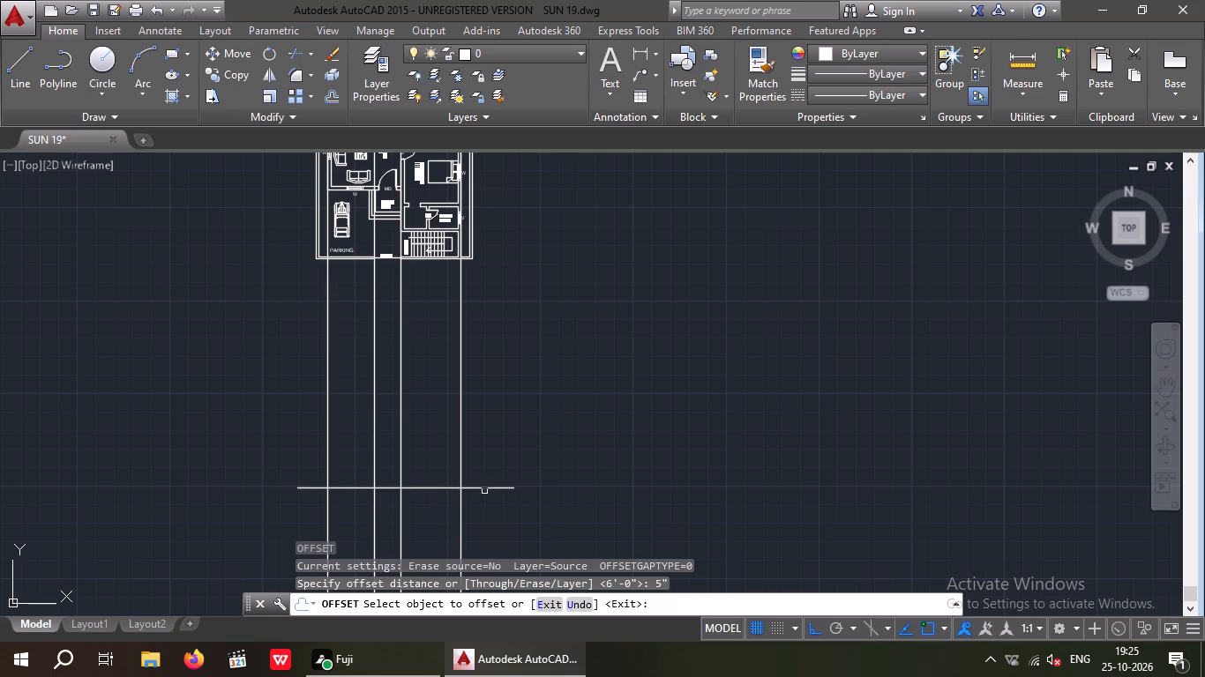
{"action": "left_click", "coordinate": [485, 489]}
{"action": "left_click", "coordinate": [489, 465]}
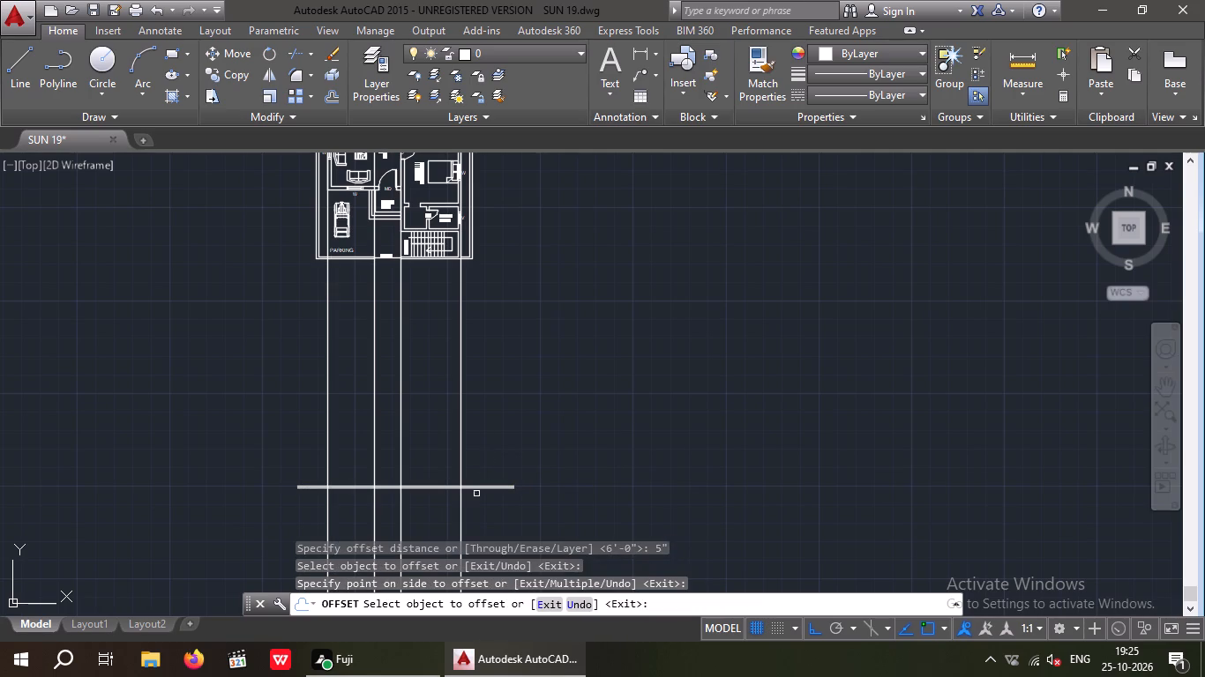
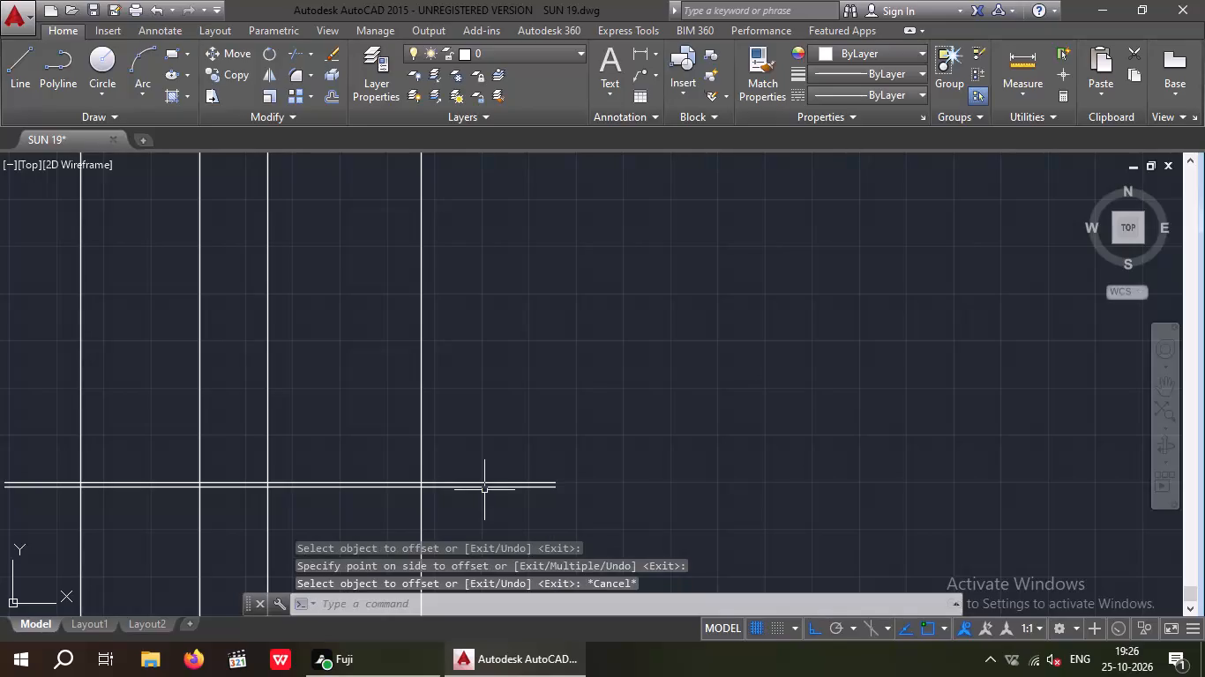
Offset the upper of the two horizontal lines 9" upward.
{"action": "key", "text": "o"}
{"action": "key", "text": "Return"}
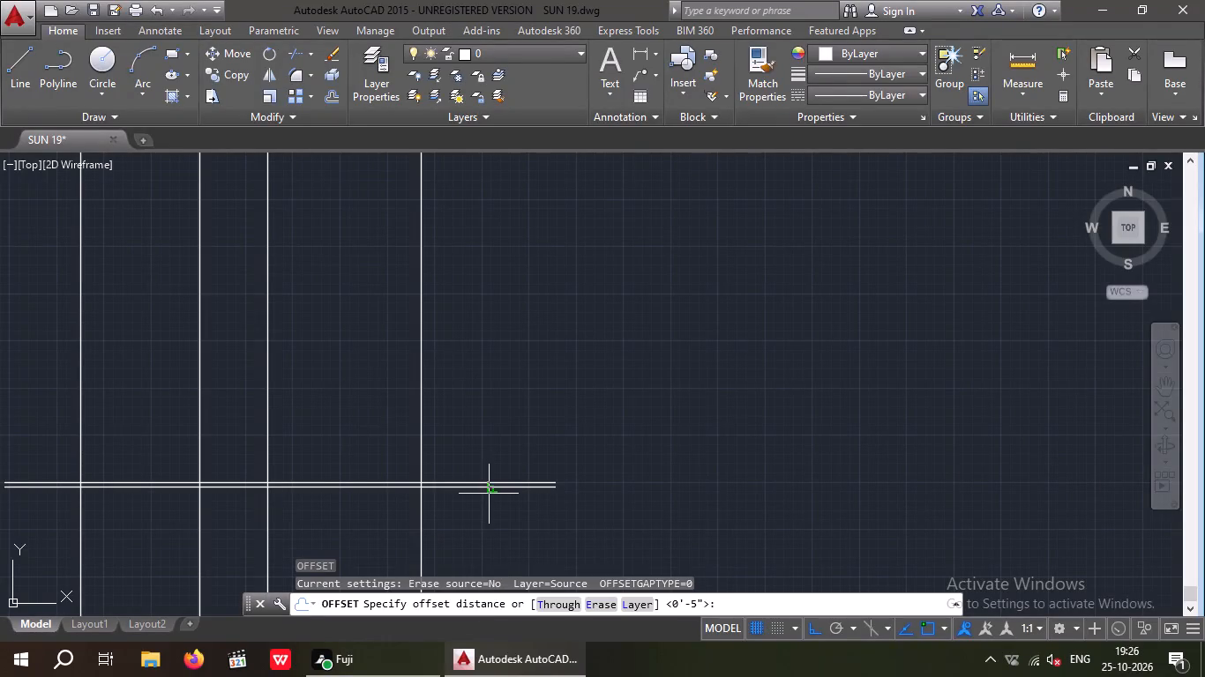
{"action": "key", "text": "9"}
{"action": "key", "text": "shift+quotedbl"}
{"action": "key", "text": "Return"}
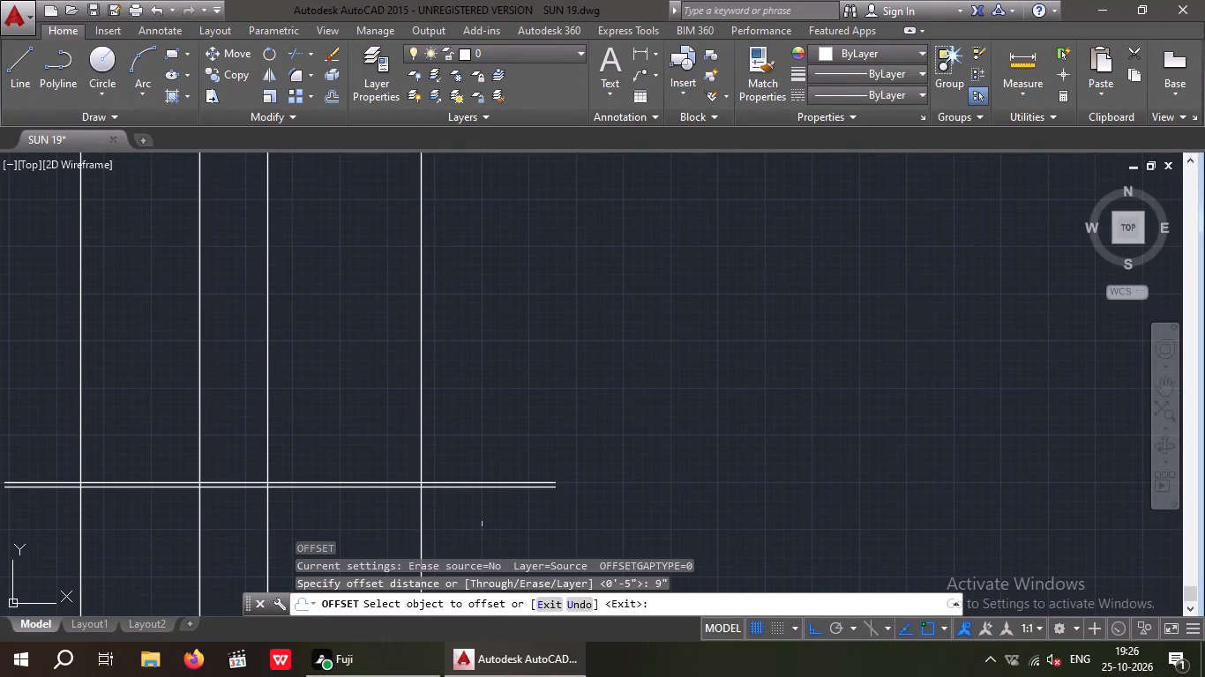
{"action": "scroll", "coordinate": [480, 482], "scroll_direction": "up", "scroll_amount": 2}
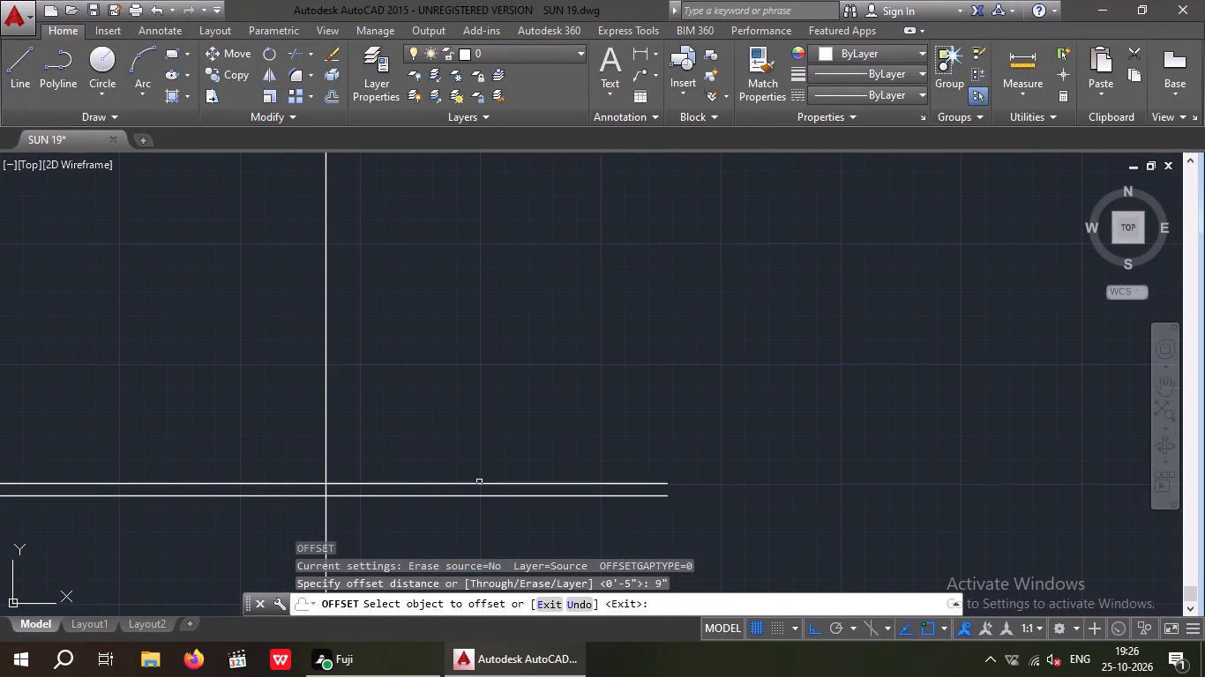
{"action": "left_click", "coordinate": [479, 484]}
{"action": "left_click", "coordinate": [476, 443]}
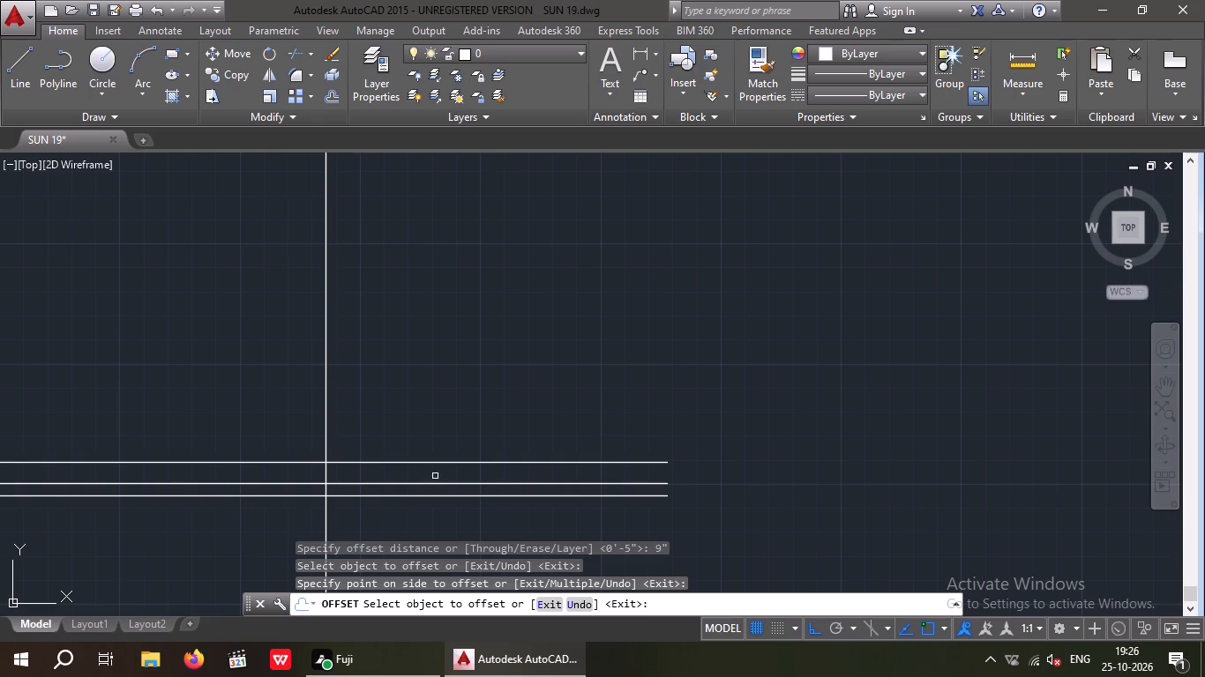
{"action": "scroll", "coordinate": [454, 436], "scroll_direction": "down", "scroll_amount": 2}
{"action": "middle_click_drag", "start_coordinate": [476, 443], "coordinate": [581, 450]}
{"action": "key", "text": "Escape"}
{"action": "key", "text": "Escape"}
{"action": "key", "text": "Escape"}
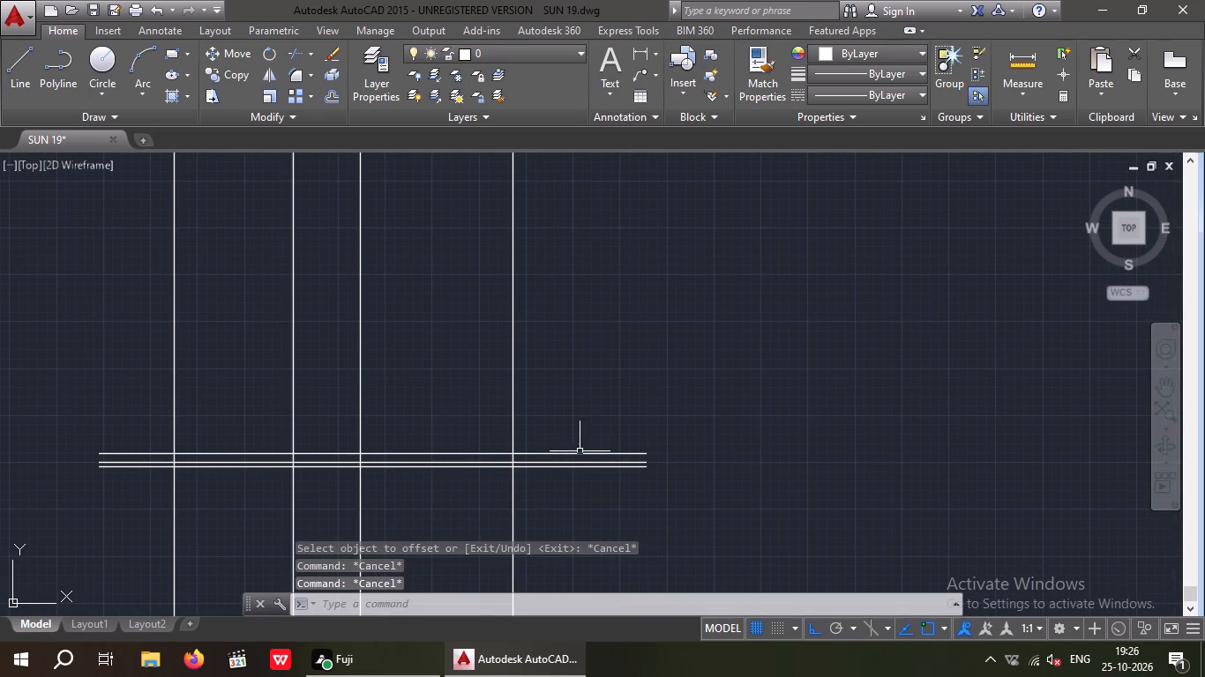
Offset the topmost horizontal line 13' upward.
{"action": "key", "text": "o"}
{"action": "key", "text": "Return"}
{"action": "key", "text": "1"}
{"action": "key", "text": "3"}
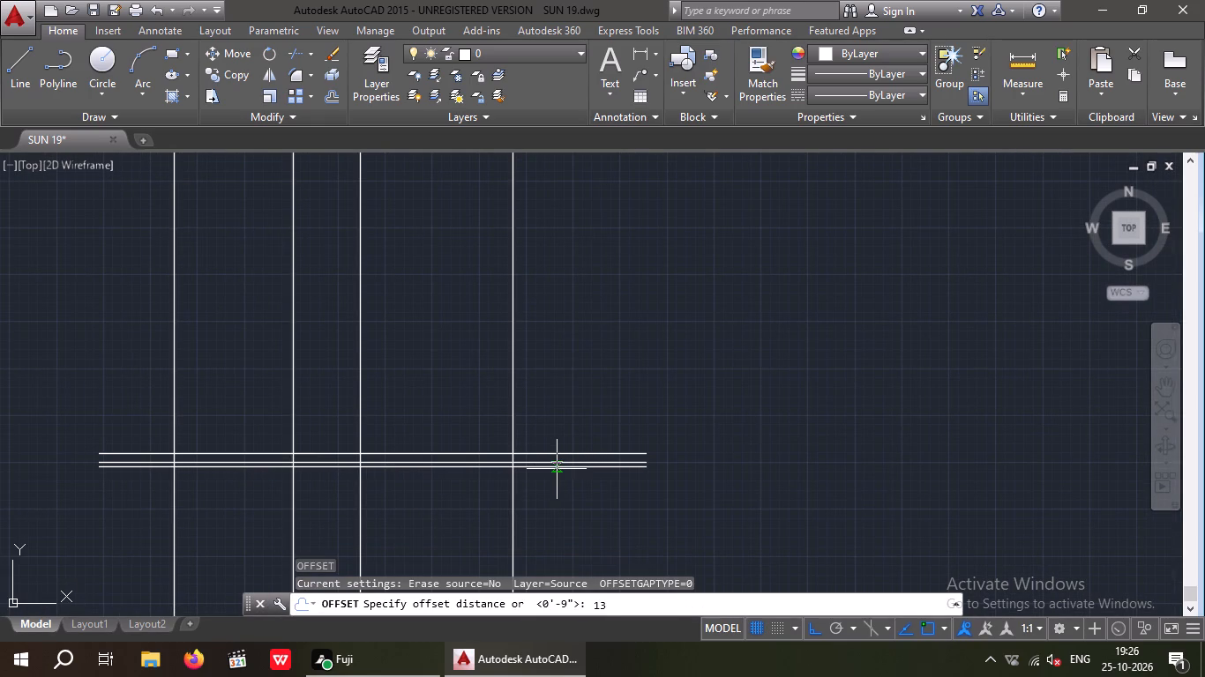
{"action": "key", "text": "apostrophe"}
{"action": "key", "text": "Return"}
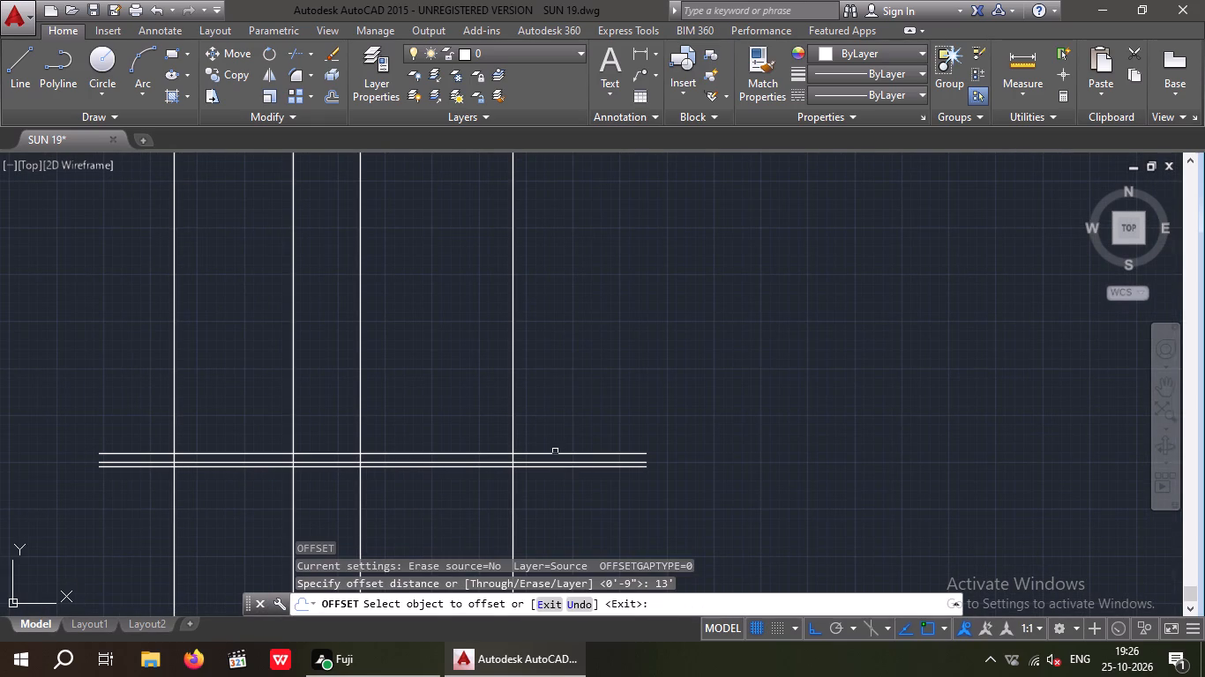
{"action": "left_click_drag", "start_coordinate": [554, 453], "coordinate": [554, 442]}
{"action": "left_click", "coordinate": [566, 405]}
{"action": "middle_click_drag", "start_coordinate": [583, 405], "coordinate": [588, 469]}
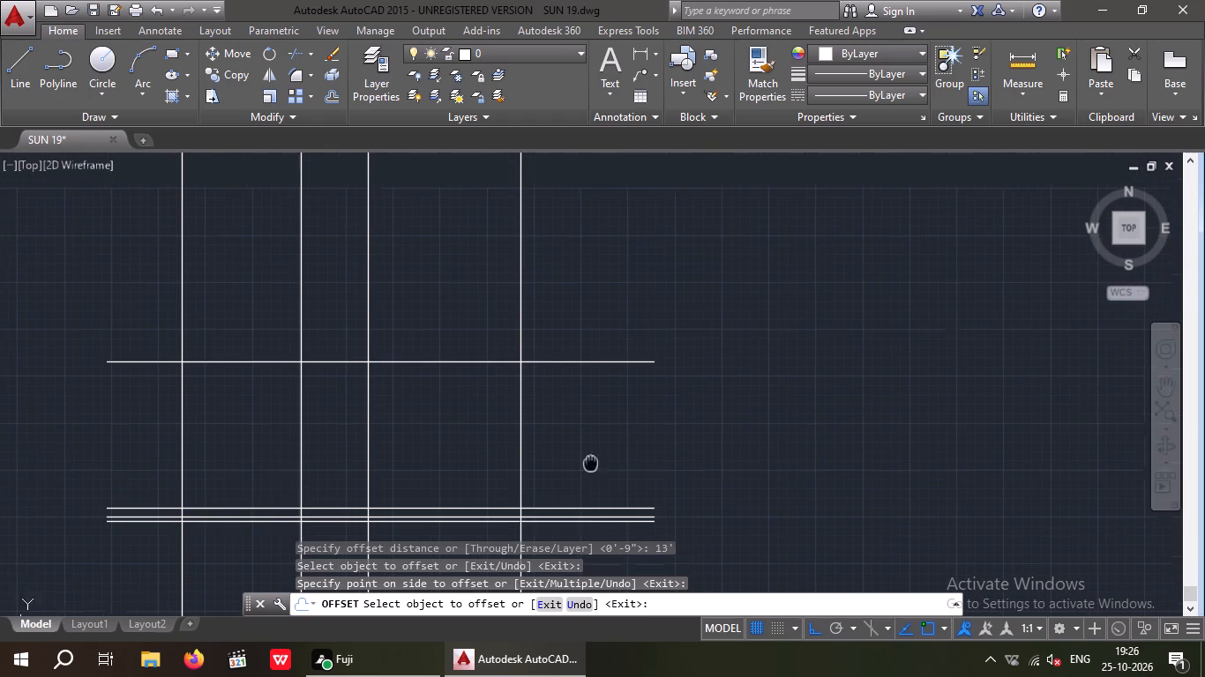
{"action": "key", "text": "Escape"}
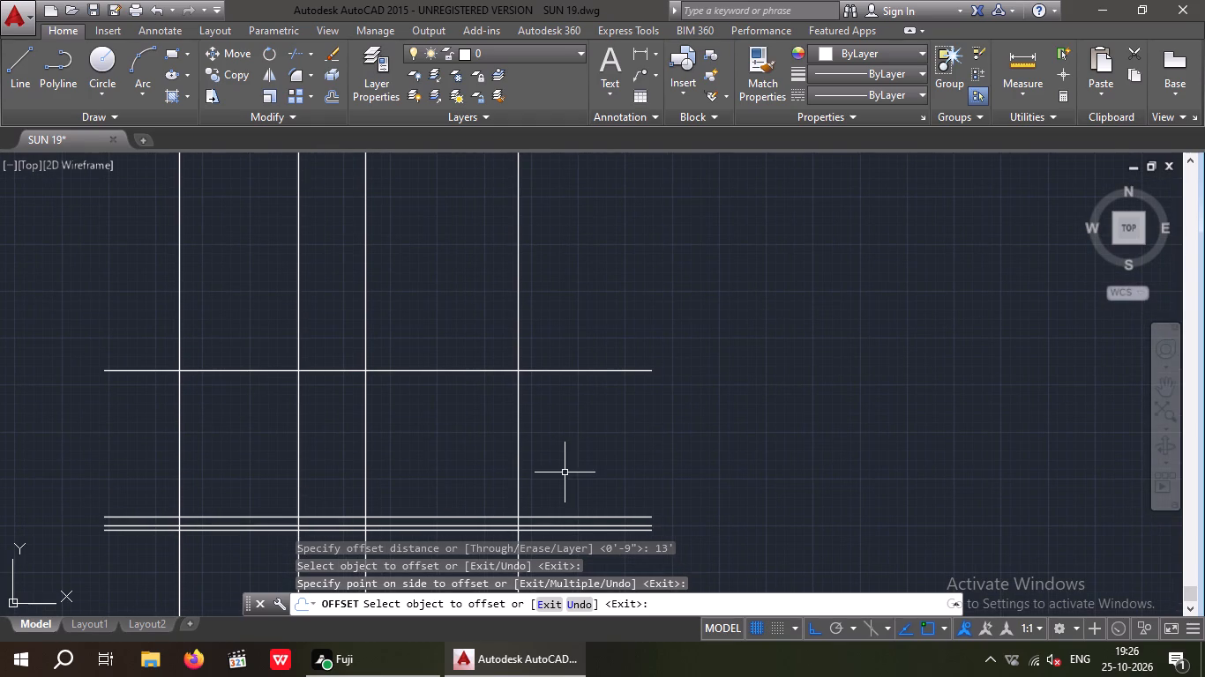
{"action": "key", "text": "Escape"}
Offset the new uppermost horizontal line 6" upward to form a slab thickness.
{"action": "key", "text": "o"}
{"action": "key", "text": "Return"}
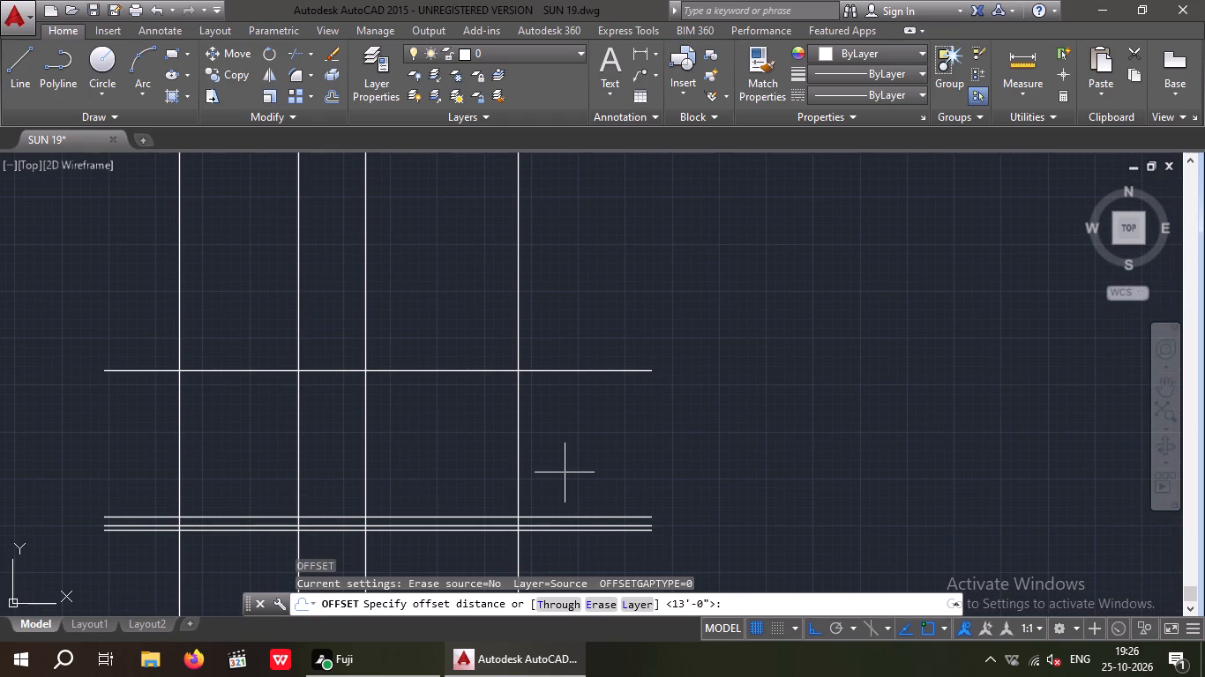
{"action": "type", "text": "6\""}
{"action": "key", "text": "Return"}
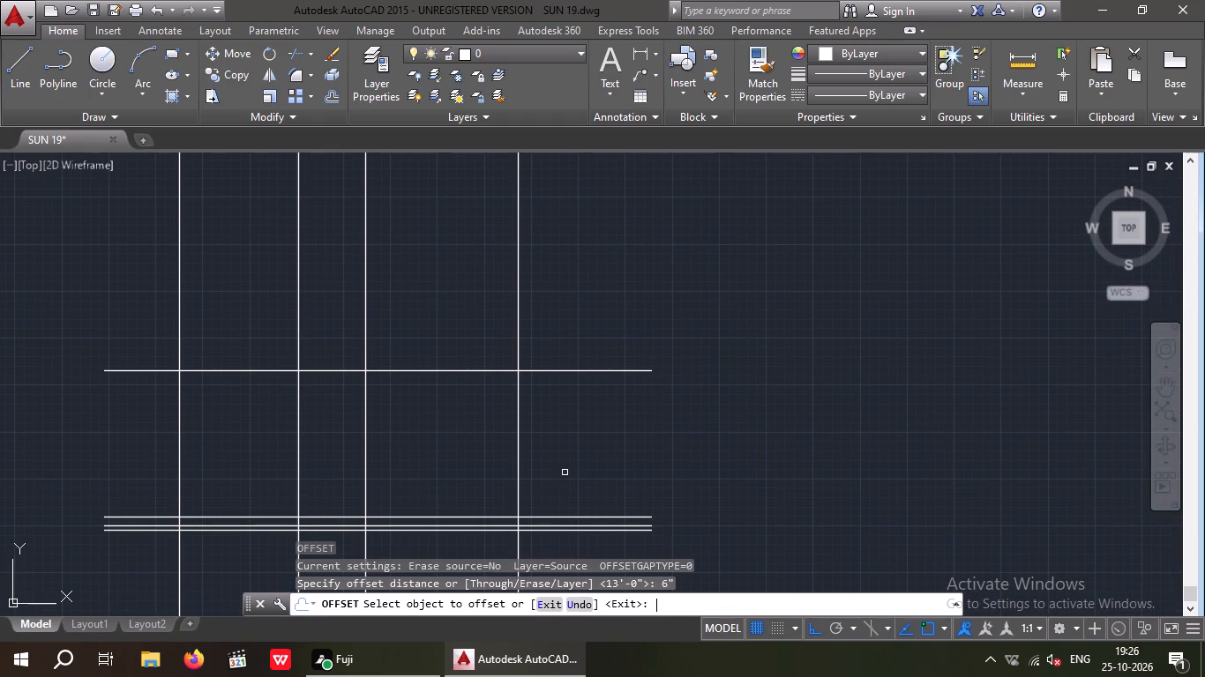
{"action": "left_click", "coordinate": [572, 372]}
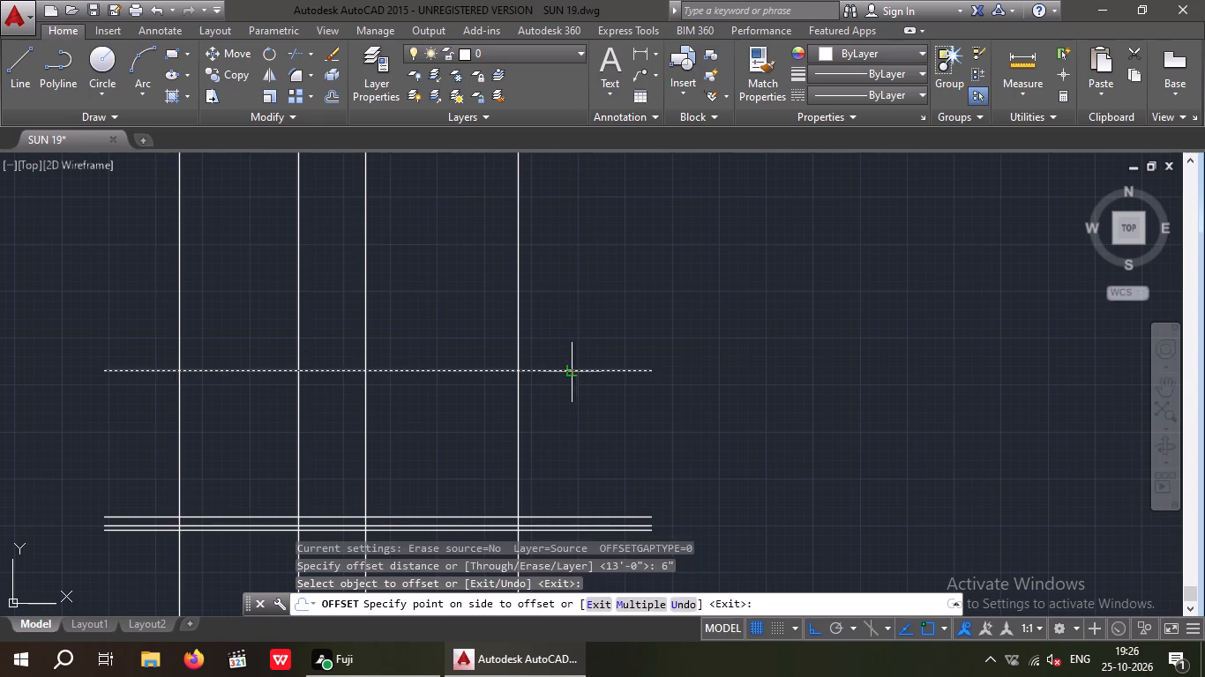
{"action": "left_click", "coordinate": [576, 321]}
{"action": "middle_click_drag", "start_coordinate": [582, 333], "coordinate": [589, 432]}
{"action": "scroll", "coordinate": [590, 378], "scroll_direction": "down", "scroll_amount": 2}
{"action": "middle_click_drag", "start_coordinate": [590, 407], "coordinate": [588, 419]}
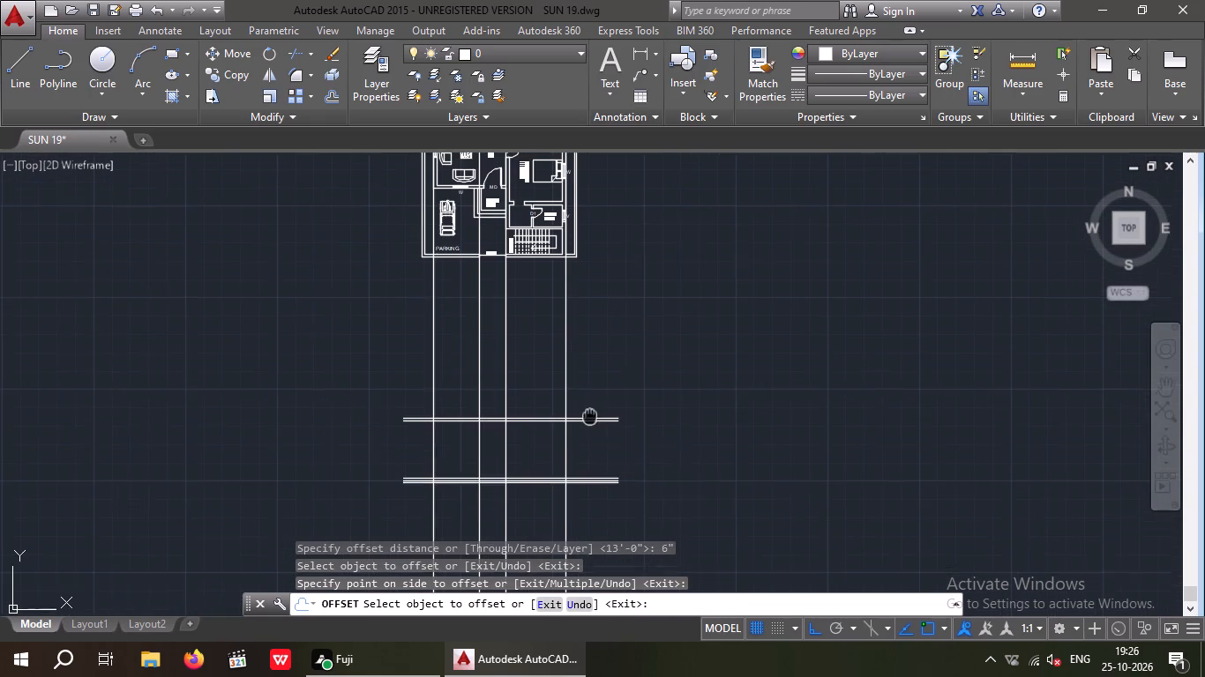
{"action": "middle_click_drag", "start_coordinate": [588, 419], "coordinate": [583, 435]}
{"action": "middle_click", "coordinate": [583, 435]}
{"action": "middle_click_drag", "start_coordinate": [588, 398], "coordinate": [564, 473]}
{"action": "middle_click_drag", "start_coordinate": [555, 441], "coordinate": [552, 431]}
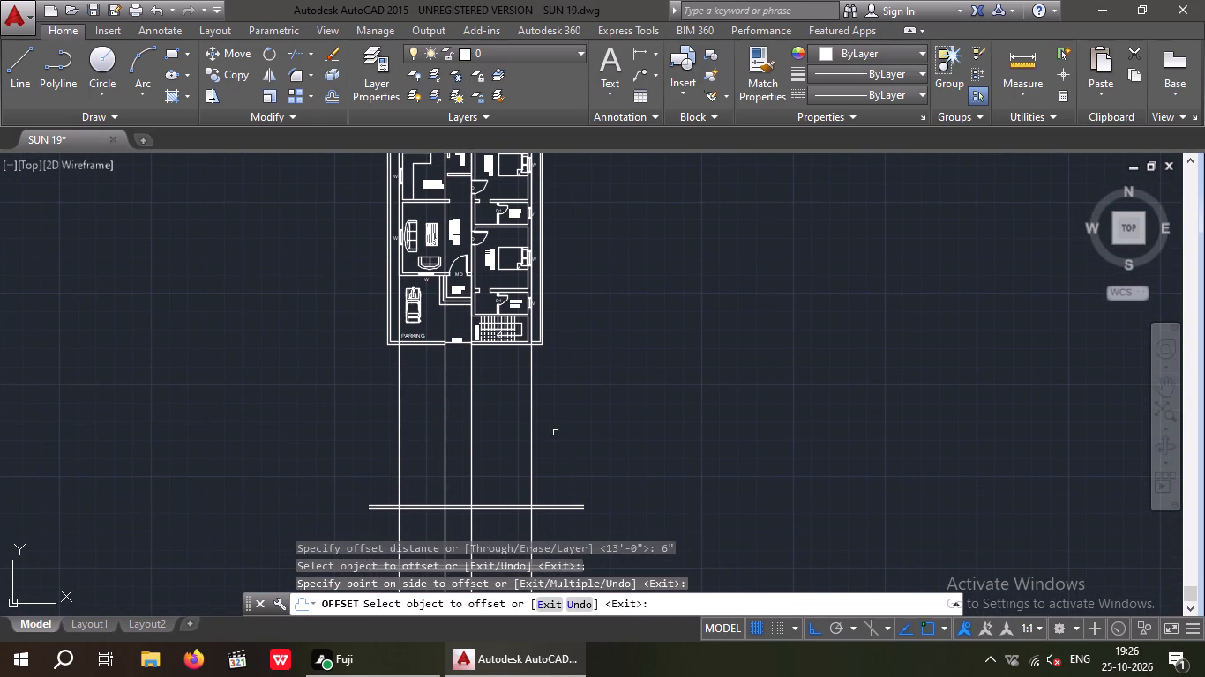
{"action": "middle_click_drag", "start_coordinate": [556, 433], "coordinate": [550, 465]}
{"action": "middle_click_drag", "start_coordinate": [548, 466], "coordinate": [536, 406]}
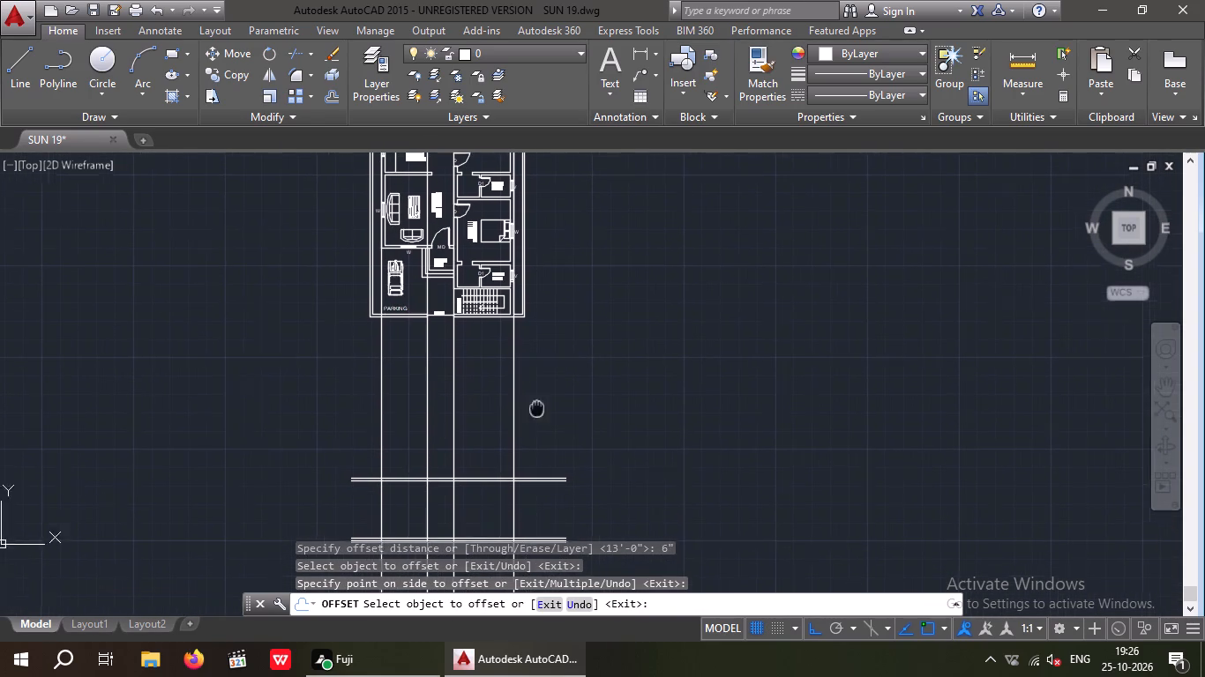
{"action": "middle_click_drag", "start_coordinate": [536, 406], "coordinate": [535, 405]}
{"action": "key", "text": "Escape"}
{"action": "key", "text": "Escape"}
Offset the top line of the upper slab pair 3'6" upward.
{"action": "key", "text": "o"}
{"action": "key", "text": "Return"}
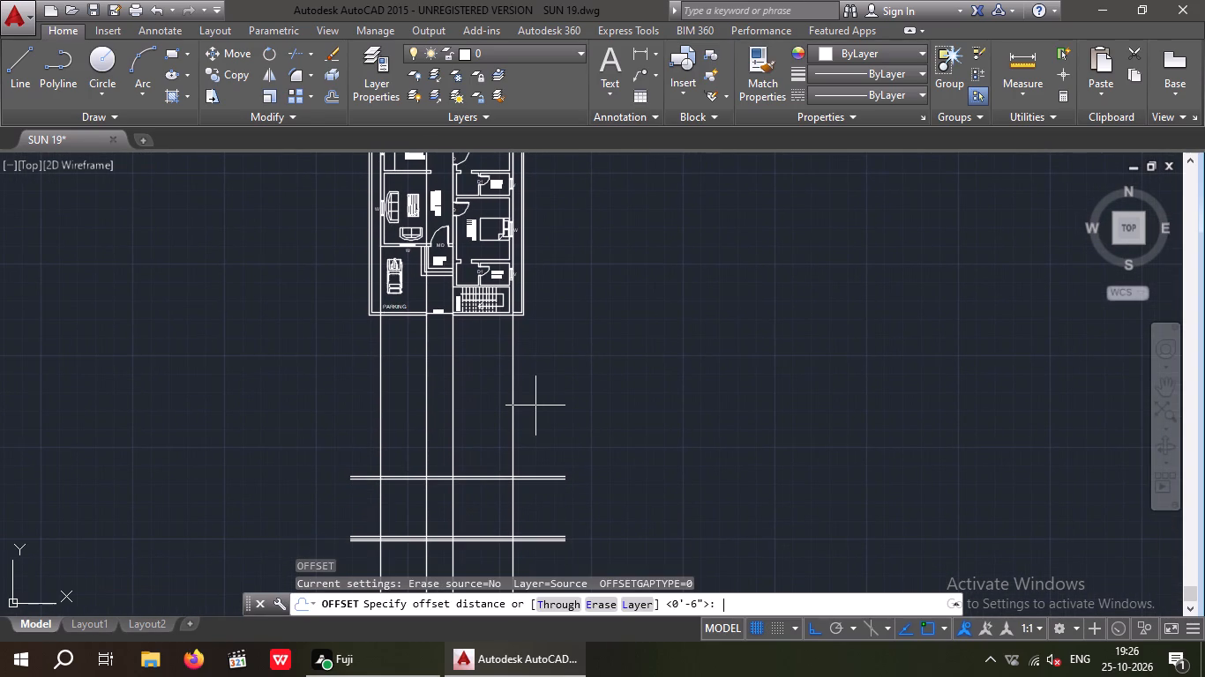
{"action": "type", "text": "3'6\""}
{"action": "key", "text": "Return"}
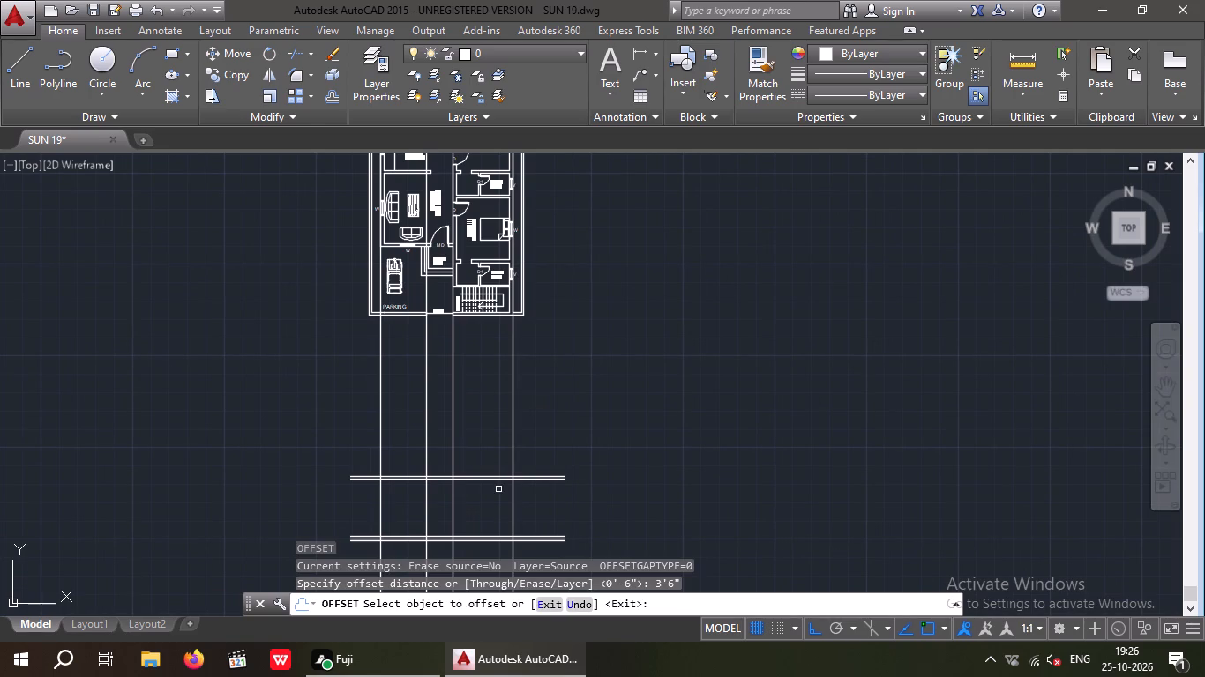
{"action": "scroll", "coordinate": [498, 490], "scroll_direction": "up", "scroll_amount": 2}
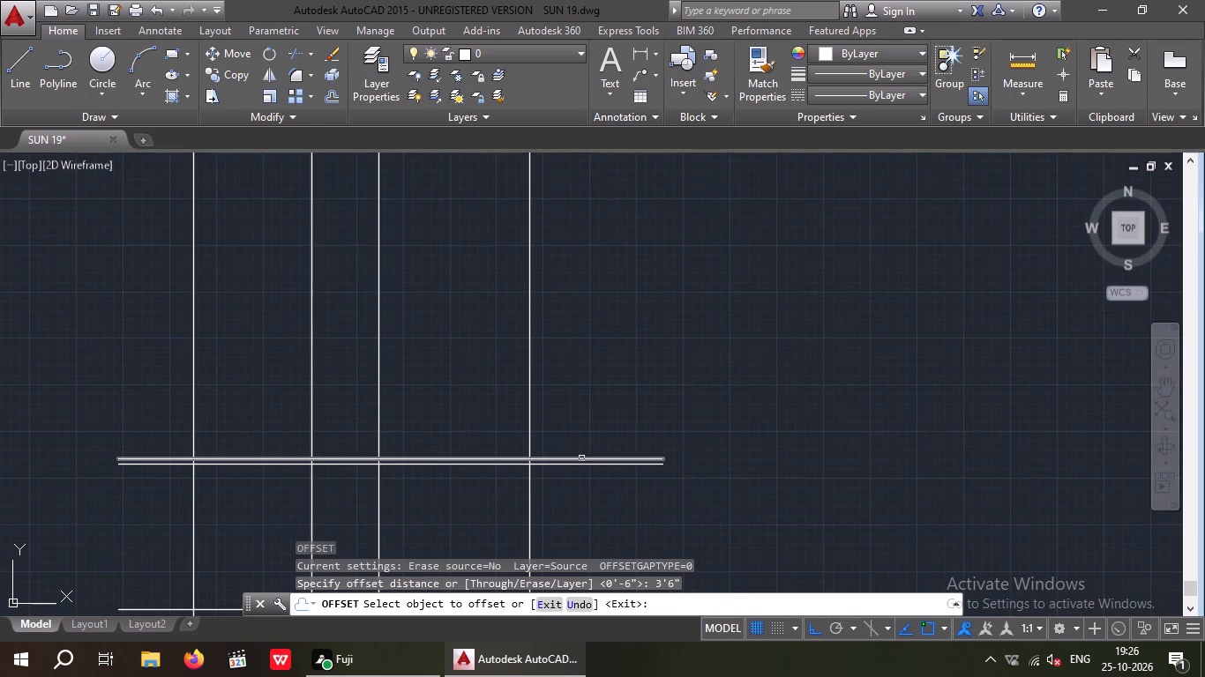
{"action": "left_click_drag", "start_coordinate": [581, 458], "coordinate": [581, 441]}
{"action": "left_click", "coordinate": [581, 391]}
{"action": "middle_click_drag", "start_coordinate": [594, 393], "coordinate": [590, 462]}
{"action": "key", "text": "Escape"}
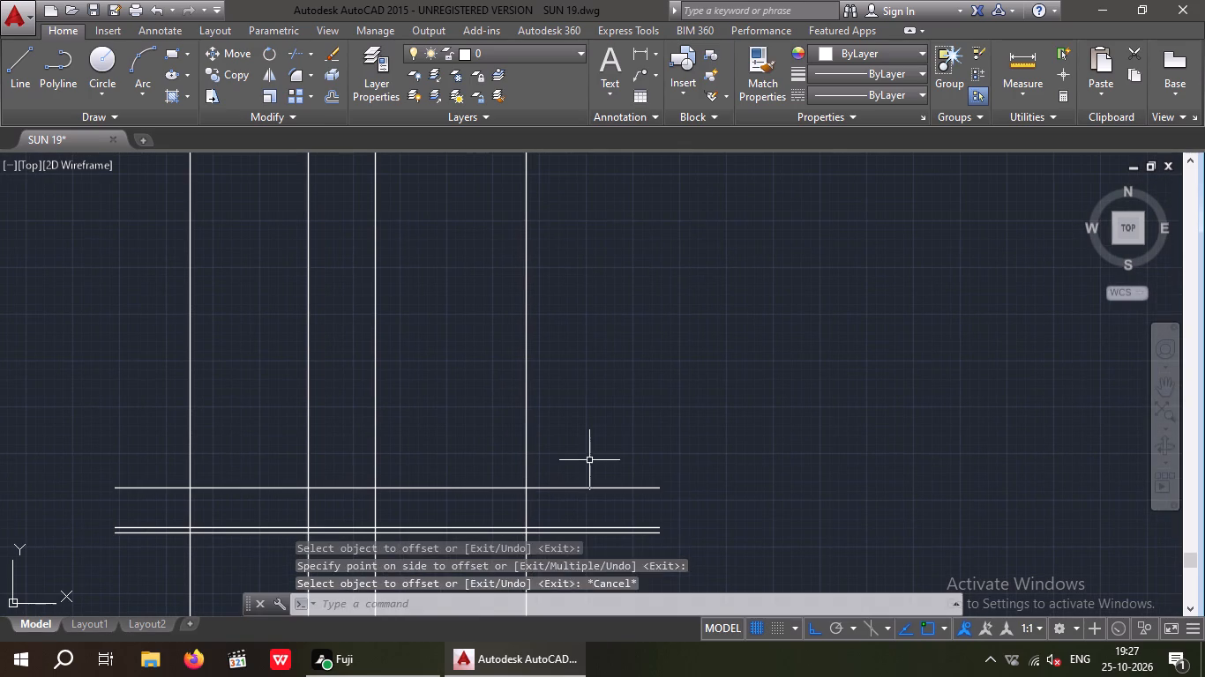
{"action": "key", "text": "Escape"}
{"action": "key", "text": "Escape"}
{"action": "key", "text": "Escape"}
Offset the highest horizontal line another 5' upward.
{"action": "key", "text": "o"}
{"action": "key", "text": "Return"}
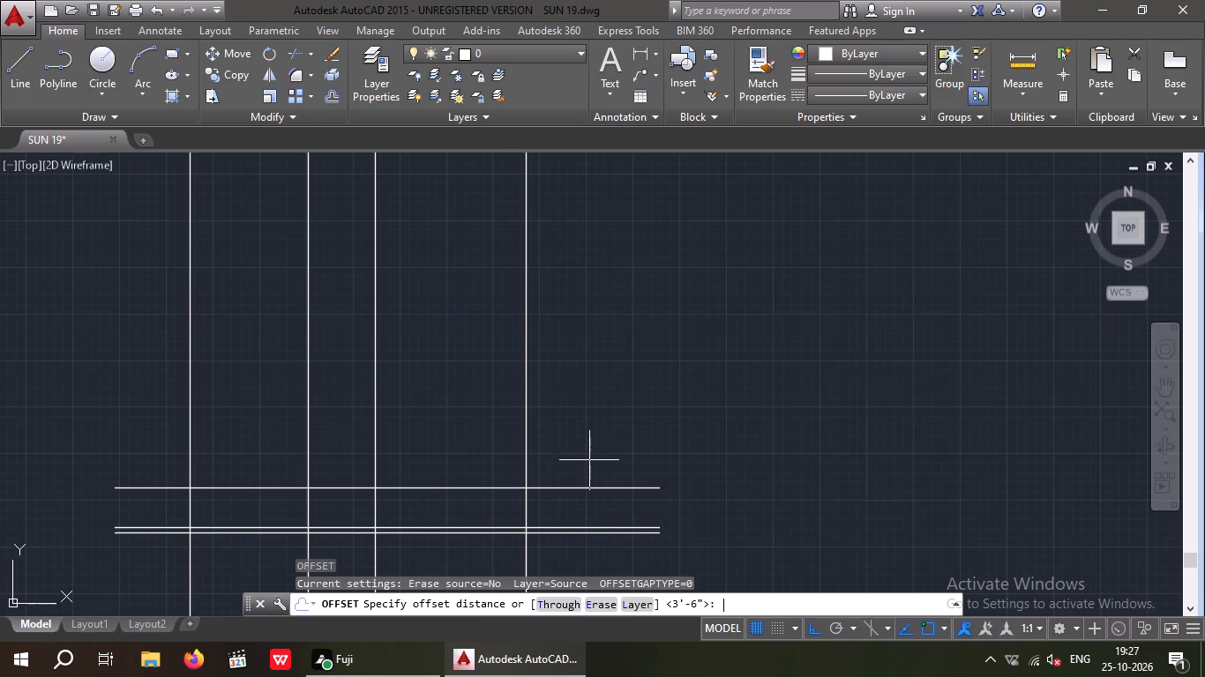
{"action": "type", "text": "5'"}
{"action": "key", "text": "Return"}
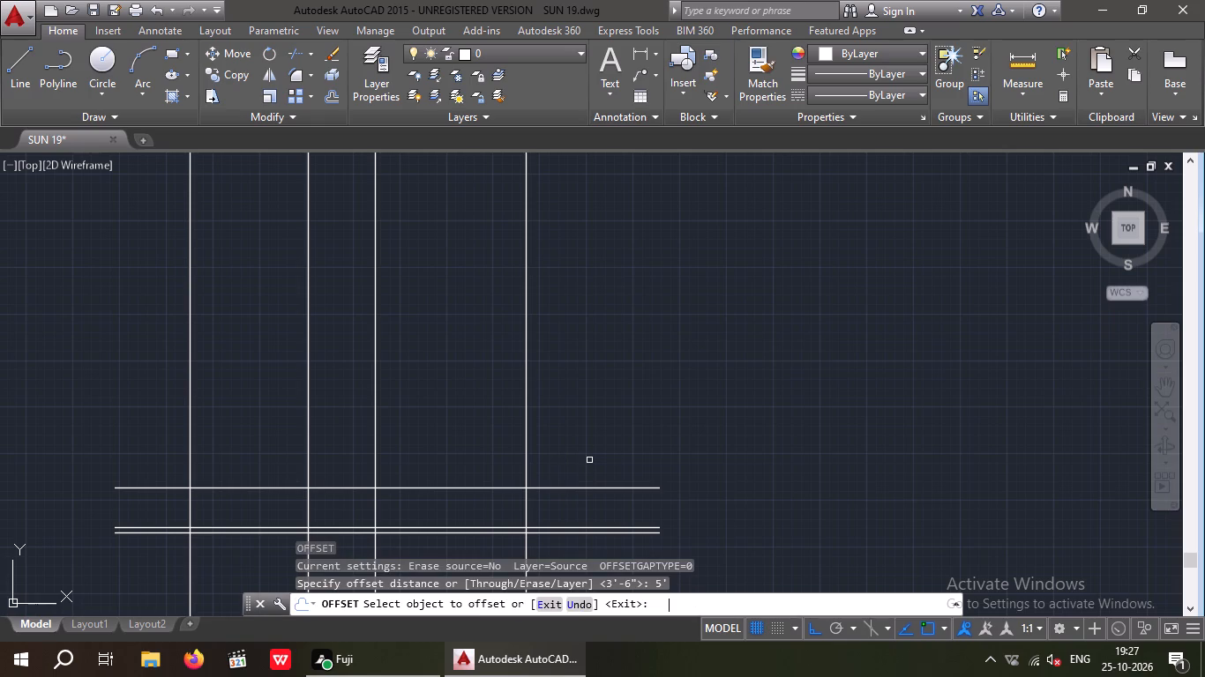
{"action": "left_click_drag", "start_coordinate": [563, 488], "coordinate": [573, 466]}
{"action": "left_click", "coordinate": [582, 413]}
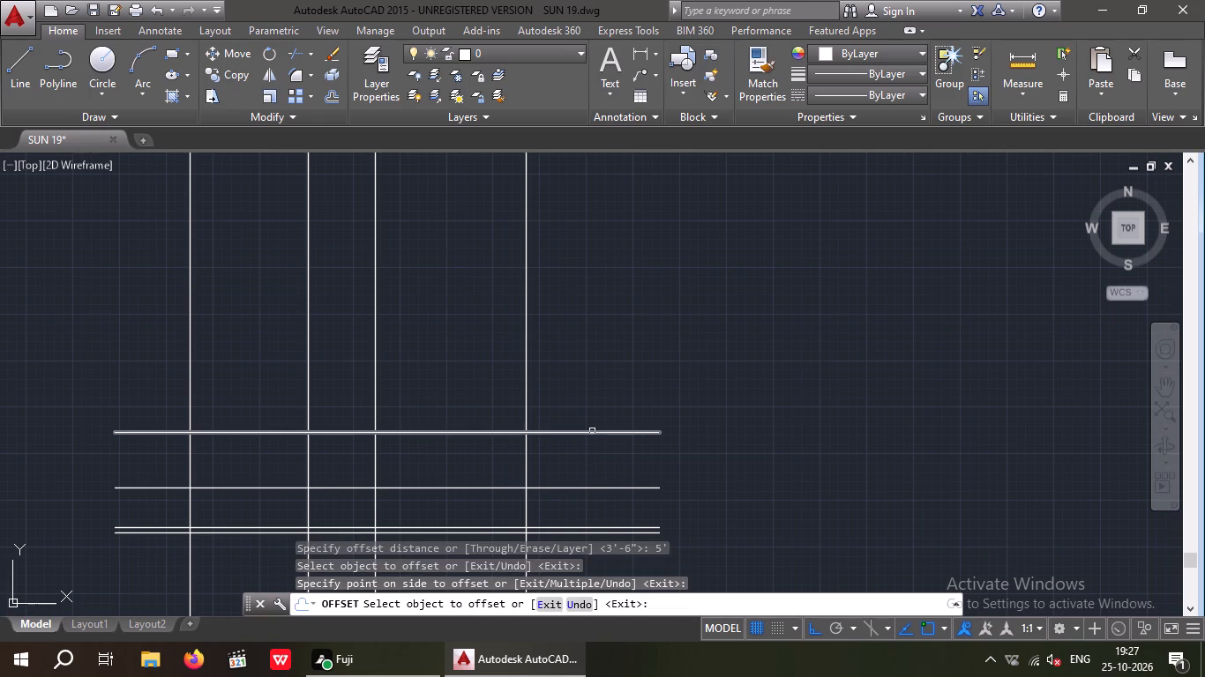
{"action": "key", "text": "Escape"}
{"action": "key", "text": "Escape"}
{"action": "key", "text": "Escape"}
{"action": "middle_click_drag", "start_coordinate": [575, 357], "coordinate": [574, 355]}
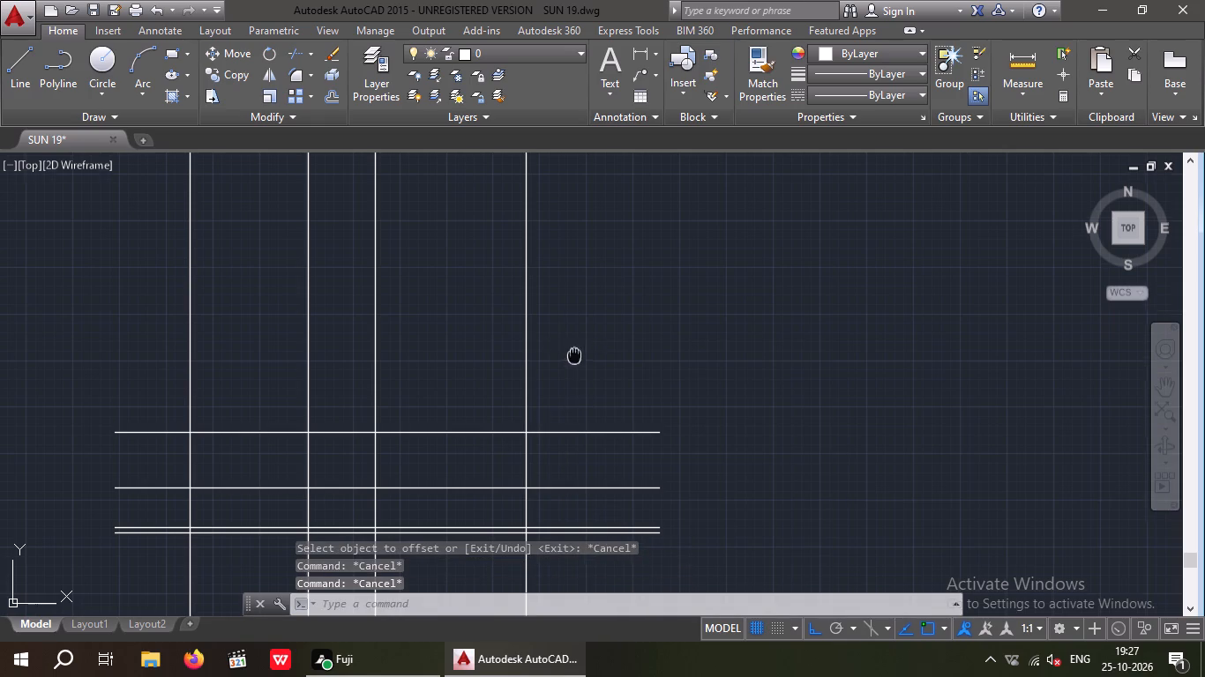
{"action": "middle_click_drag", "start_coordinate": [574, 355], "coordinate": [551, 276]}
{"action": "scroll", "coordinate": [553, 282], "scroll_direction": "down", "scroll_amount": 2}
{"action": "middle_click_drag", "start_coordinate": [569, 331], "coordinate": [550, 399]}
{"action": "key", "text": "Escape"}
{"action": "key", "text": "Escape"}
{"action": "key", "text": "Escape"}
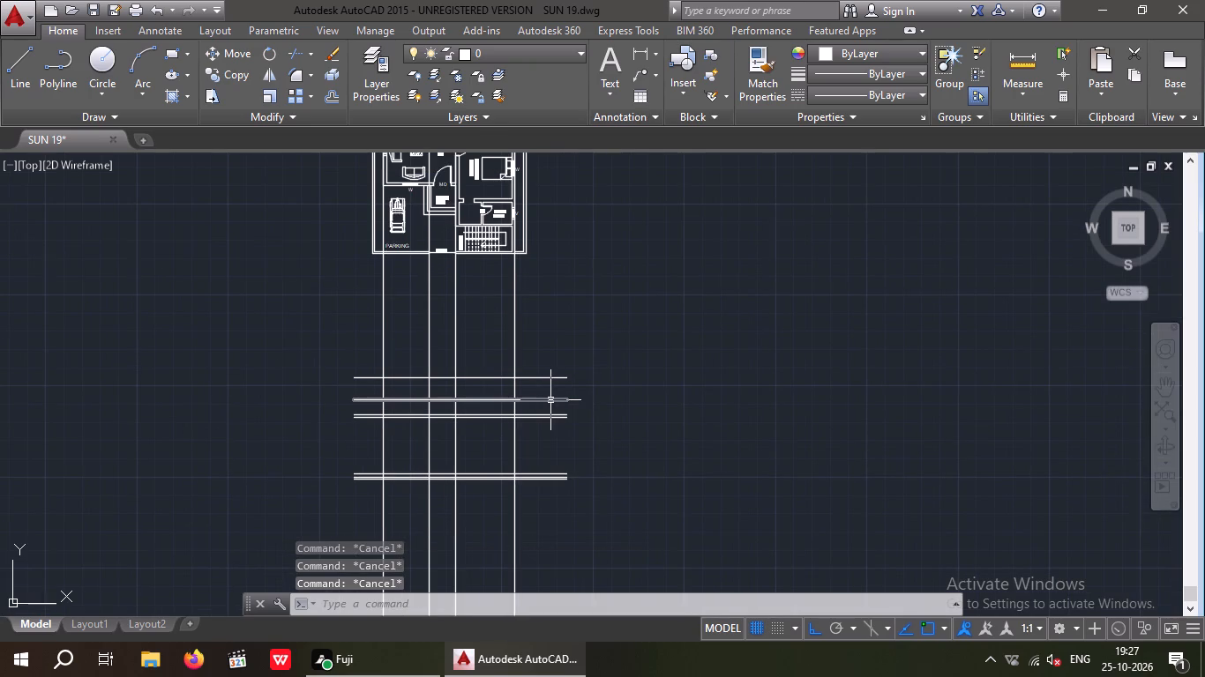
Trim the ends of all horizontal lines that overhang the two outermost vertical projection lines on both sides.
{"action": "key", "text": "t"}
{"action": "type", "text": "R"}
{"action": "key", "text": "space"}
{"action": "key", "text": "space"}
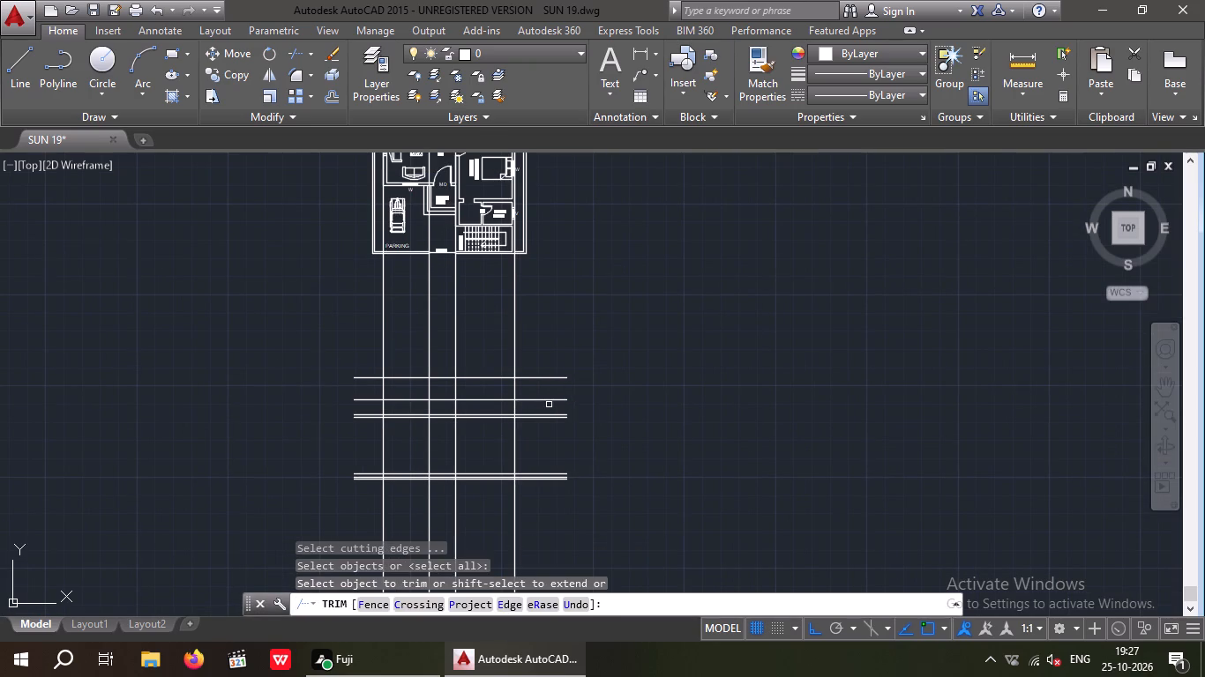
{"action": "left_click_drag", "start_coordinate": [576, 520], "coordinate": [572, 511]}
{"action": "left_click", "coordinate": [545, 347]}
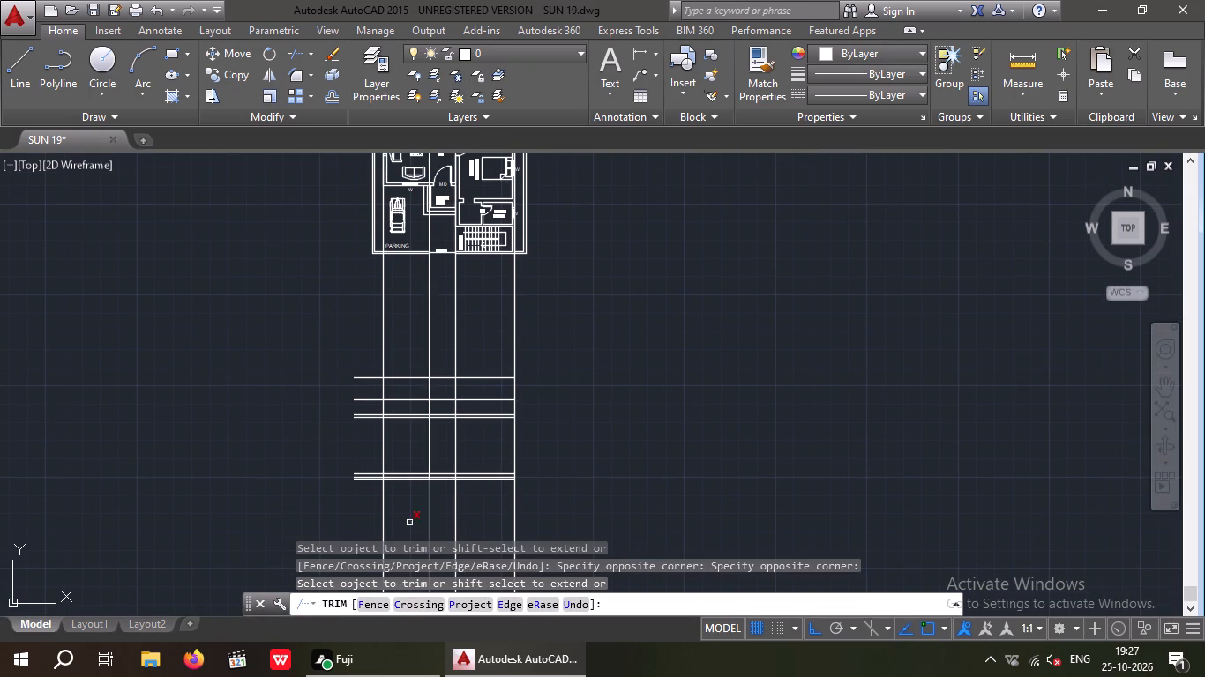
{"action": "left_click_drag", "start_coordinate": [371, 499], "coordinate": [366, 480]}
{"action": "left_click", "coordinate": [343, 354]}
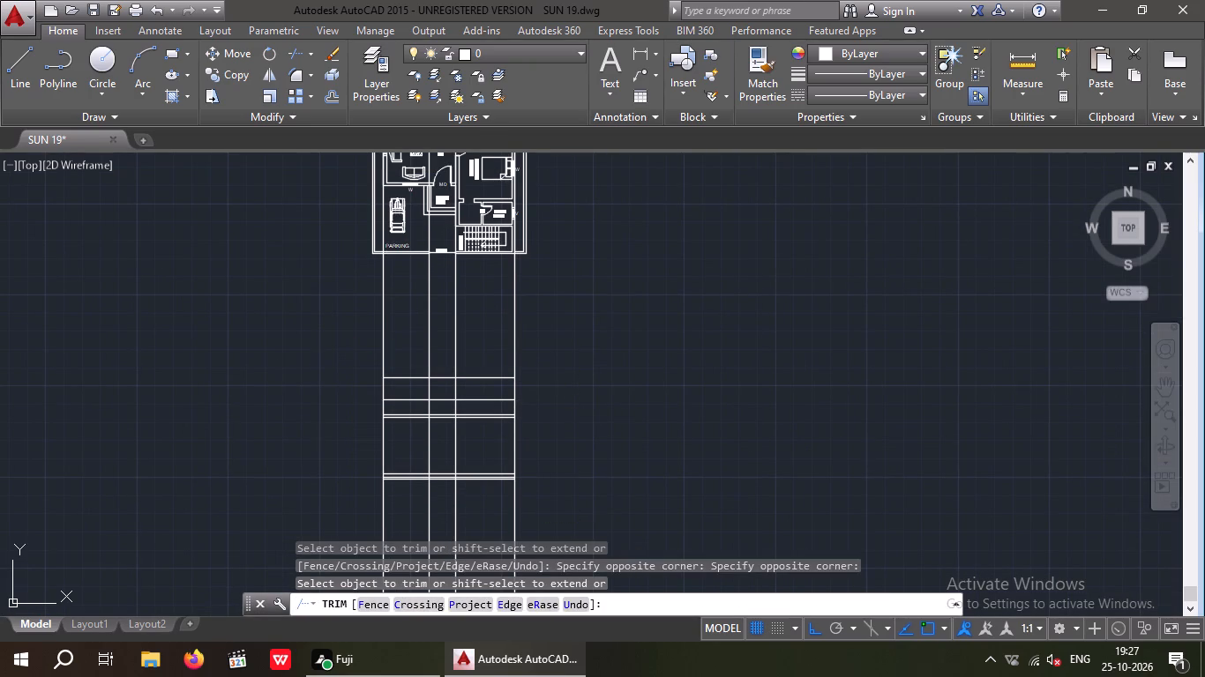
Trim the four vertical projection lines above the topmost horizontal line, between the elevation and the floor plan.
{"action": "scroll", "coordinate": [468, 338], "scroll_direction": "up", "scroll_amount": 3}
{"action": "middle_click_drag", "start_coordinate": [475, 333], "coordinate": [545, 272]}
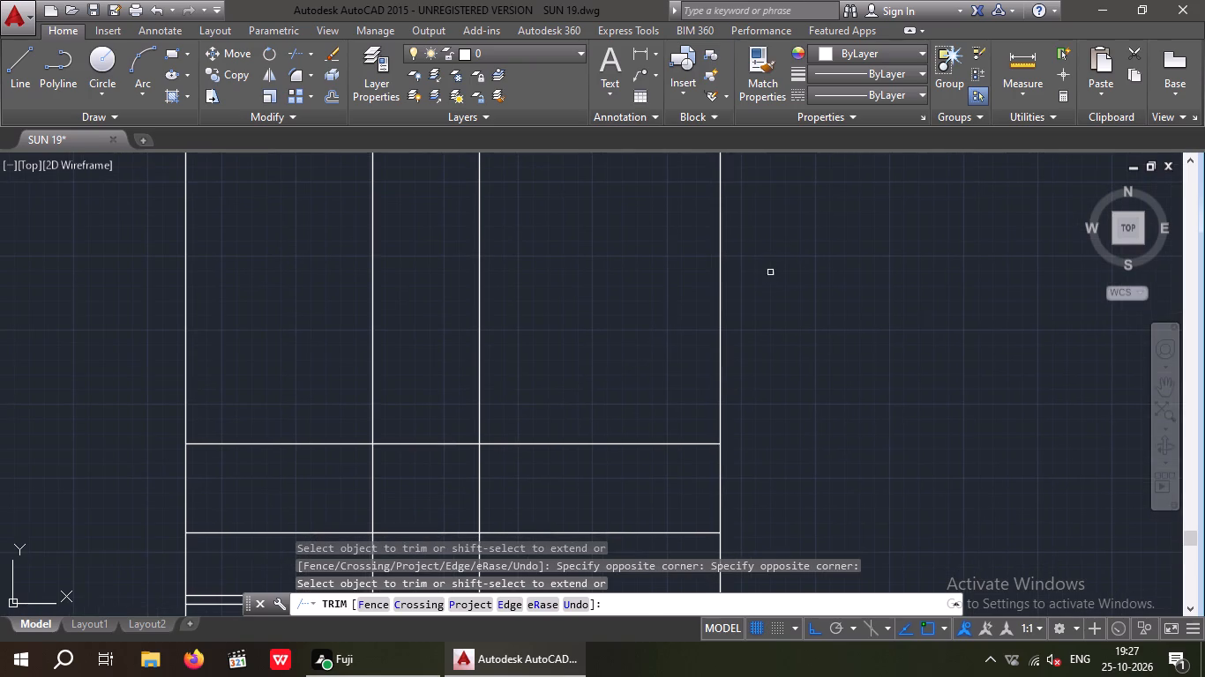
{"action": "left_click_drag", "start_coordinate": [770, 271], "coordinate": [608, 301]}
{"action": "left_click", "coordinate": [157, 365]}
Trim the four vertical projection lines below the lowest horizontal line of the elevation.
{"action": "scroll", "coordinate": [232, 304], "scroll_direction": "down", "scroll_amount": 3}
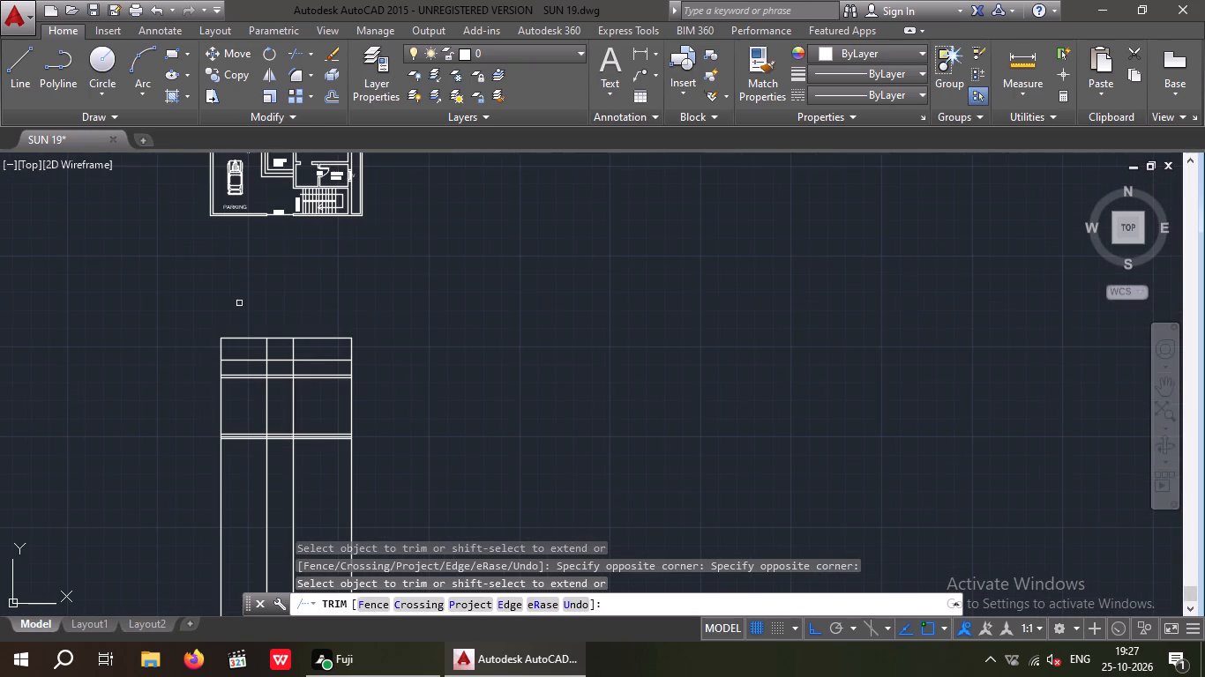
{"action": "middle_click_drag", "start_coordinate": [348, 457], "coordinate": [377, 403]}
{"action": "scroll", "coordinate": [349, 428], "scroll_direction": "up", "scroll_amount": 2}
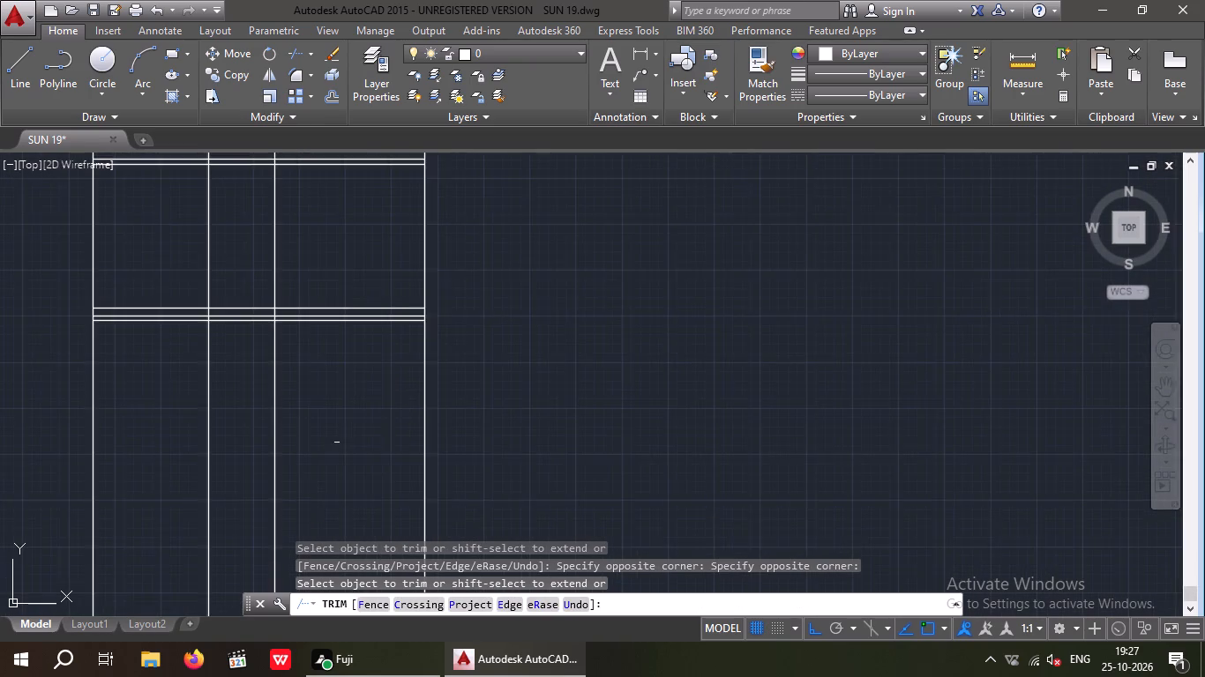
{"action": "scroll", "coordinate": [322, 450], "scroll_direction": "up", "scroll_amount": 2}
{"action": "middle_click_drag", "start_coordinate": [326, 439], "coordinate": [427, 385]}
{"action": "scroll", "coordinate": [459, 385], "scroll_direction": "down", "scroll_amount": 1}
{"action": "middle_click_drag", "start_coordinate": [434, 406], "coordinate": [437, 408]}
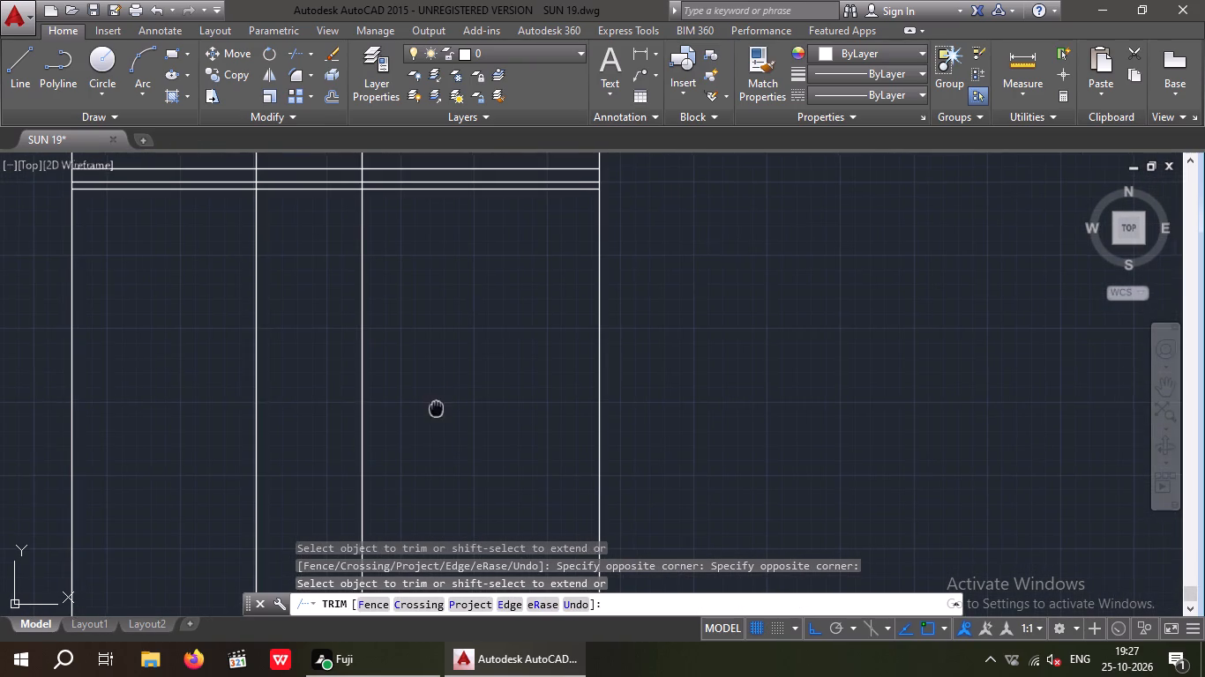
{"action": "middle_click_drag", "start_coordinate": [437, 408], "coordinate": [457, 458]}
{"action": "left_click_drag", "start_coordinate": [655, 350], "coordinate": [423, 403]}
{"action": "left_click_drag", "start_coordinate": [0, 491], "coordinate": [15, 496]}
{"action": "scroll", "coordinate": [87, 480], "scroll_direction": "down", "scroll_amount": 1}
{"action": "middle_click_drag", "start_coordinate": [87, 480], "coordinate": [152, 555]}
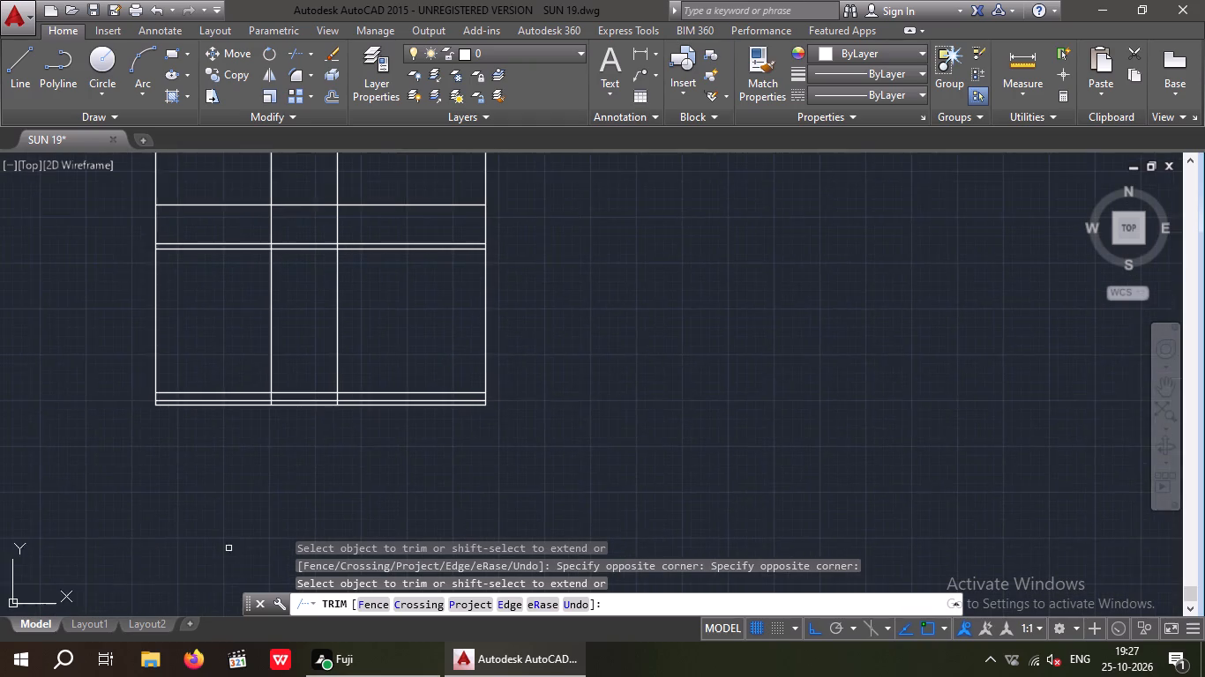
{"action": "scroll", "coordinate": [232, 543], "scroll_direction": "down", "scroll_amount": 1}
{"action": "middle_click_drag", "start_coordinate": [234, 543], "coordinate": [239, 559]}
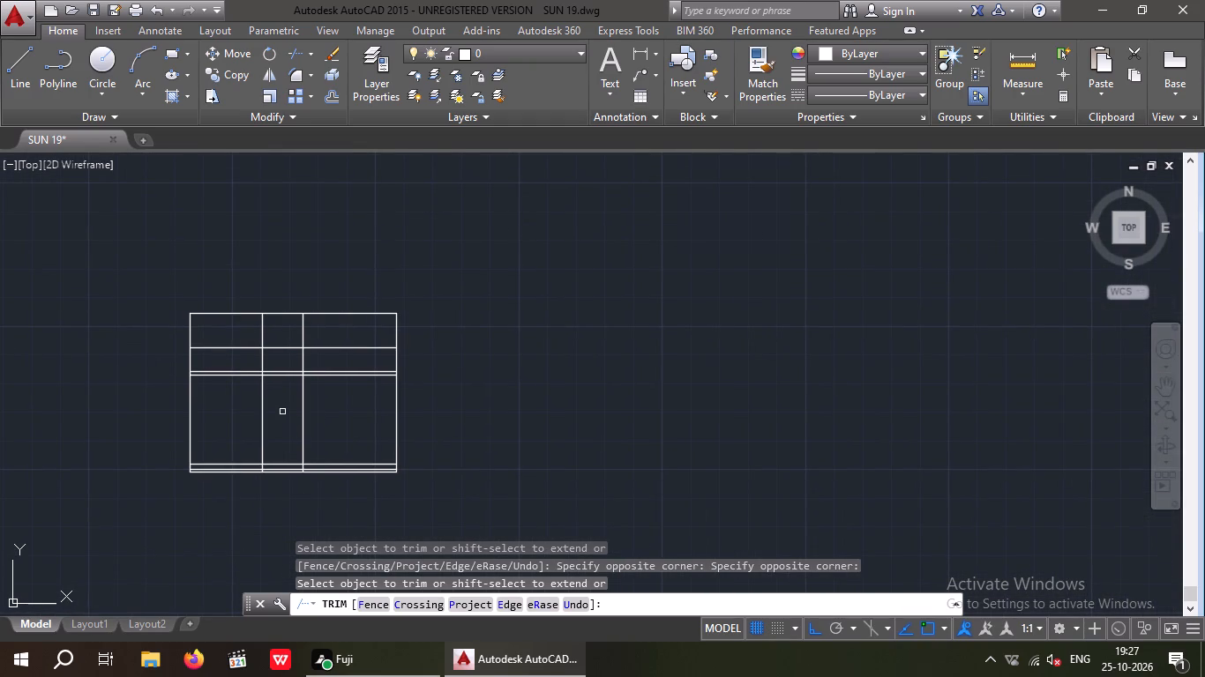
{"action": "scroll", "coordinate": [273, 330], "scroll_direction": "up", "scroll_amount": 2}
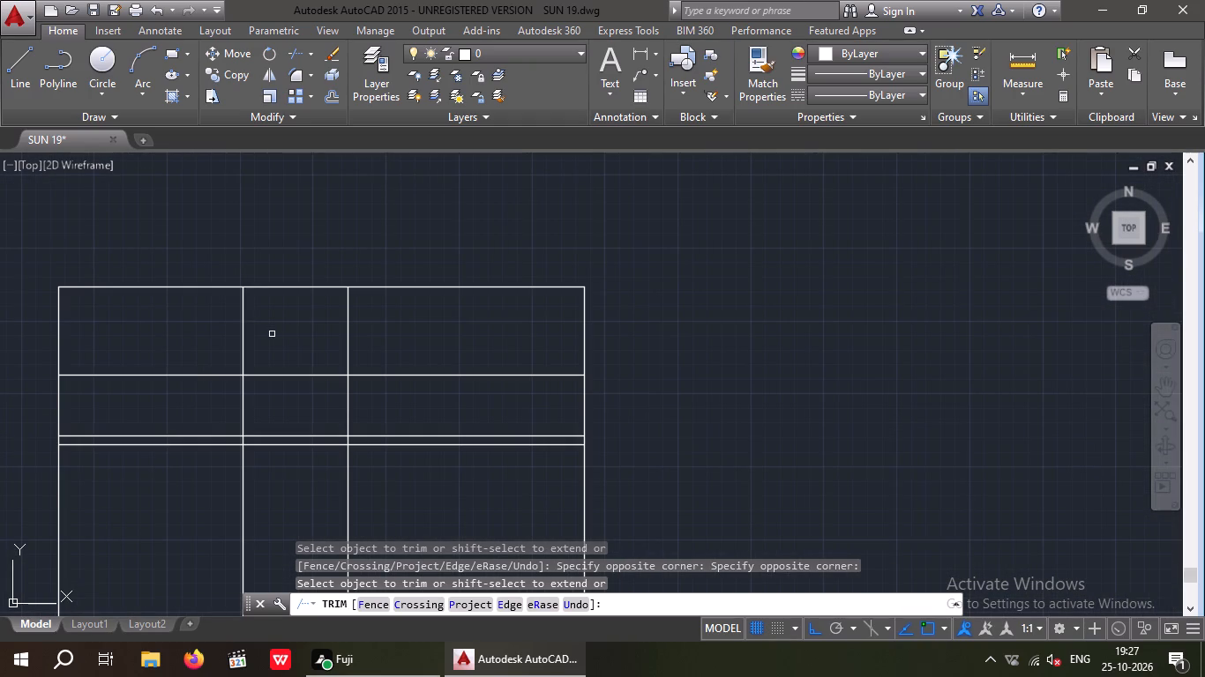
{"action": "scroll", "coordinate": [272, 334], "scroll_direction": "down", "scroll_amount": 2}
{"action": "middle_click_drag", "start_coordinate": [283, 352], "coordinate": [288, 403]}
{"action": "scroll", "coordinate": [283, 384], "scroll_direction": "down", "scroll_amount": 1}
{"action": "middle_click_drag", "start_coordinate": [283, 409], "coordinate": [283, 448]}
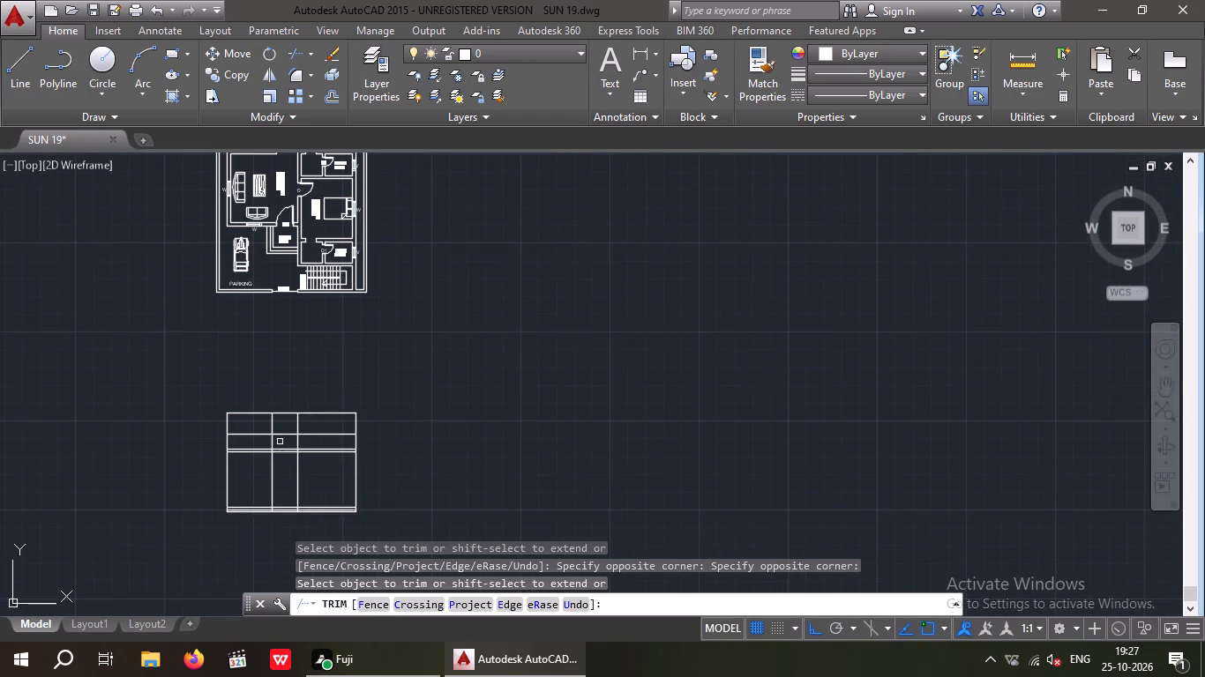
Trim the second vertical line from the left out of the two bands above the elevation's closely spaced middle pair of lines.
{"action": "scroll", "coordinate": [274, 441], "scroll_direction": "up", "scroll_amount": 2}
{"action": "left_click_drag", "start_coordinate": [287, 389], "coordinate": [223, 420]}
{"action": "left_click", "coordinate": [221, 416]}
{"action": "left_click_drag", "start_coordinate": [281, 449], "coordinate": [227, 465]}
{"action": "left_click", "coordinate": [225, 464]}
Trim the second horizontal line from the top of the elevation to the right of the third vertical line.
{"action": "left_click_drag", "start_coordinate": [385, 452], "coordinate": [369, 424]}
{"action": "left_click", "coordinate": [364, 407]}
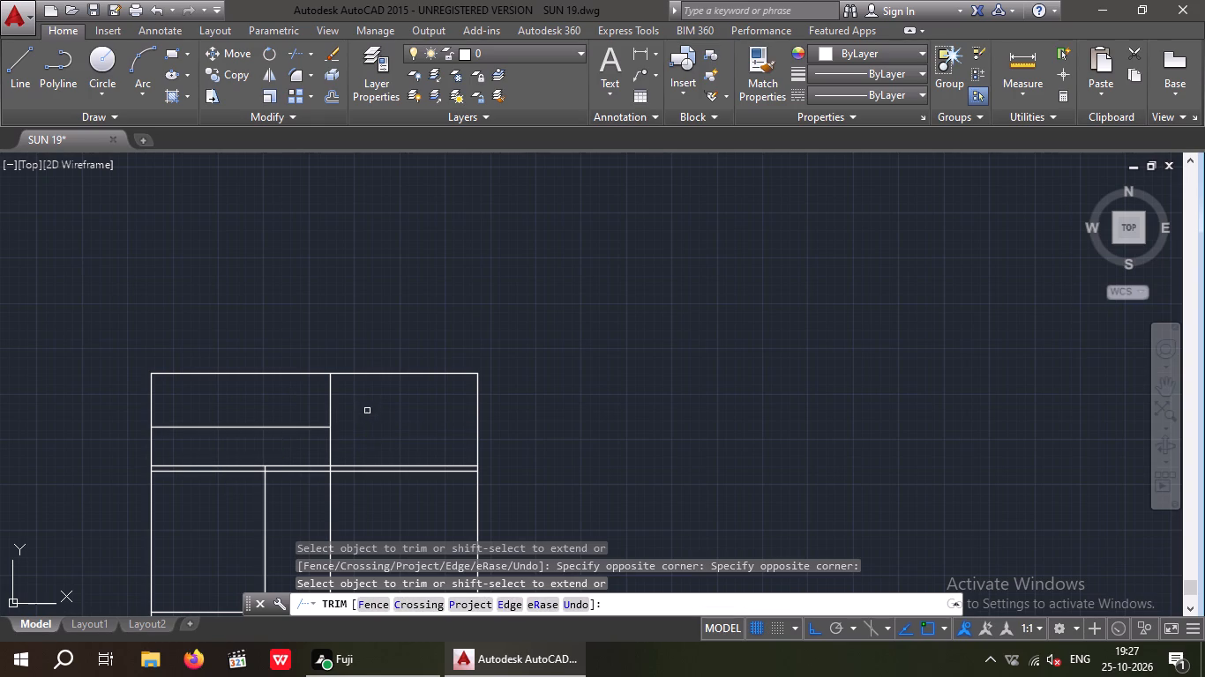
Trim the second vertical line's short piece between the closely spaced pair of horizontal lines at mid-height.
{"action": "scroll", "coordinate": [369, 413], "scroll_direction": "down", "scroll_amount": 1}
{"action": "scroll", "coordinate": [302, 451], "scroll_direction": "up", "scroll_amount": 6}
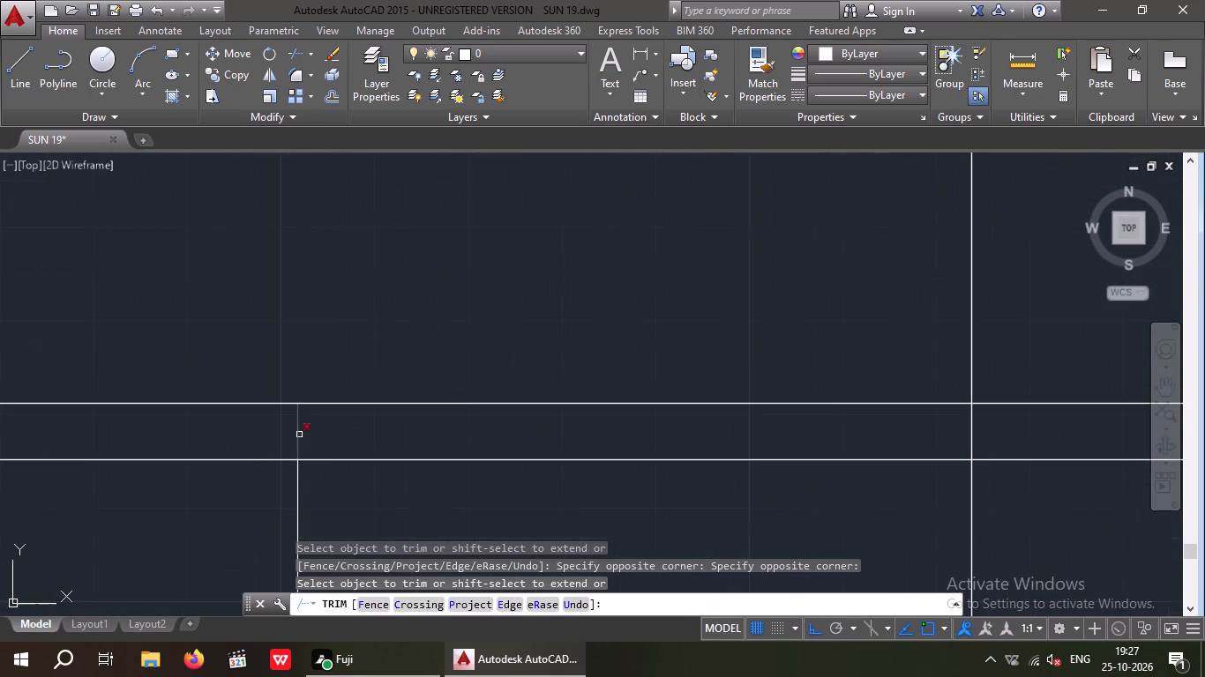
{"action": "left_click_drag", "start_coordinate": [323, 424], "coordinate": [241, 444]}
{"action": "left_click", "coordinate": [241, 444]}
{"action": "scroll", "coordinate": [258, 428], "scroll_direction": "down", "scroll_amount": 4}
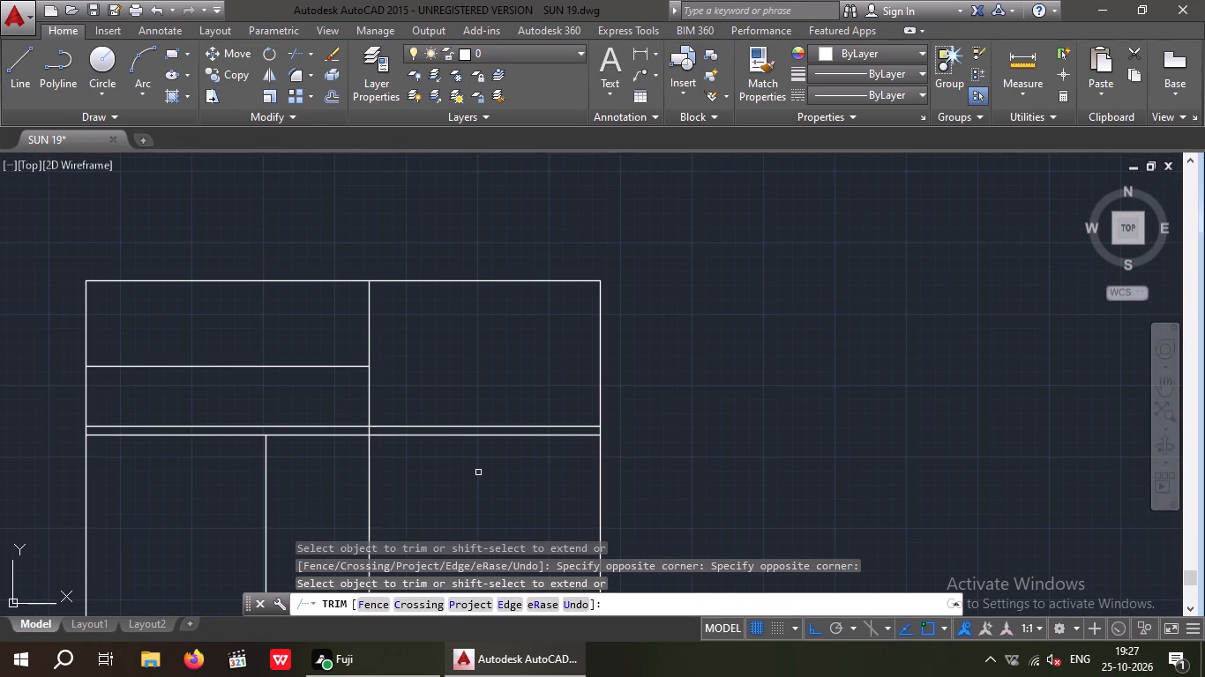
{"action": "middle_click_drag", "start_coordinate": [478, 472], "coordinate": [501, 452]}
{"action": "scroll", "coordinate": [507, 448], "scroll_direction": "down", "scroll_amount": 1}
{"action": "middle_click_drag", "start_coordinate": [513, 458], "coordinate": [497, 369]}
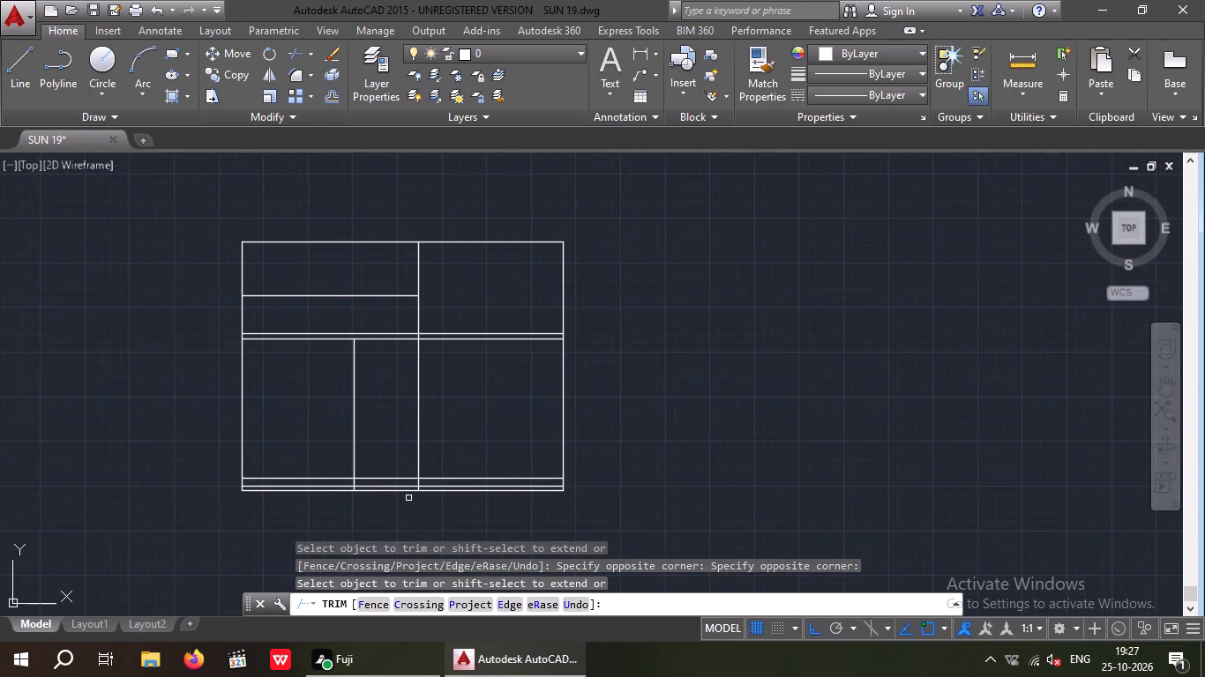
Trim both inner vertical lines between the three lowest horizontal lines, so they end on the uppermost of the three.
{"action": "scroll", "coordinate": [412, 504], "scroll_direction": "up", "scroll_amount": 4}
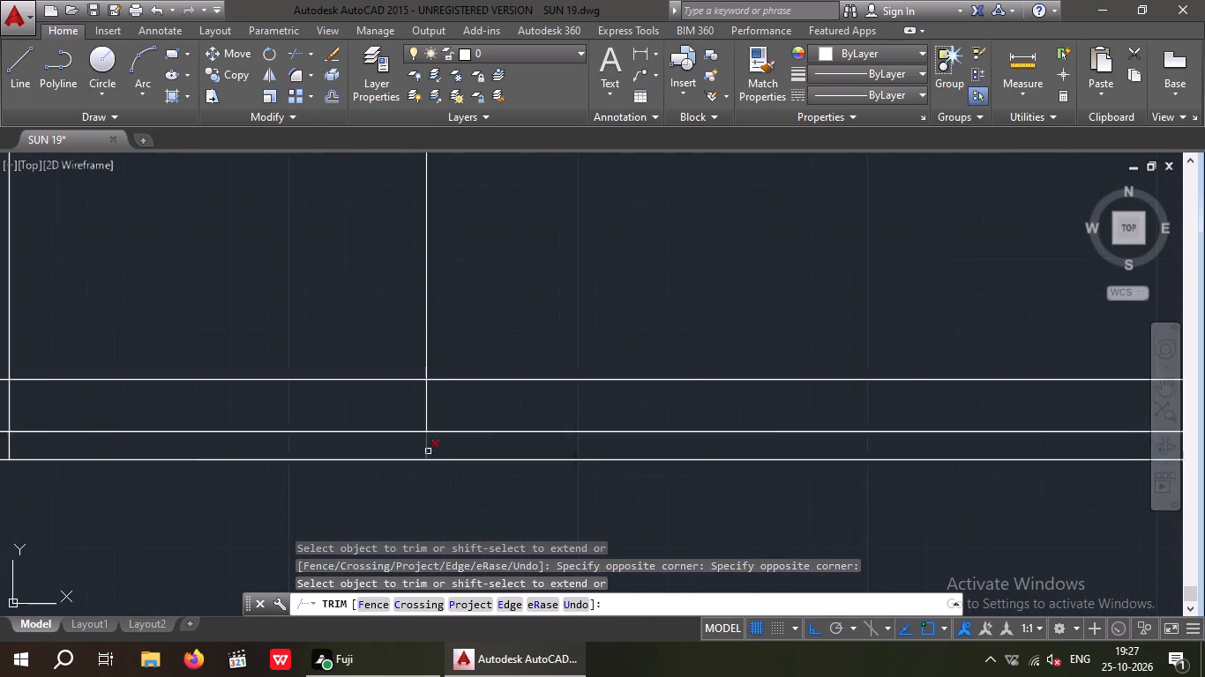
{"action": "scroll", "coordinate": [428, 451], "scroll_direction": "up", "scroll_amount": 1}
{"action": "middle_click_drag", "start_coordinate": [432, 450], "coordinate": [602, 450]}
{"action": "middle_click_drag", "start_coordinate": [611, 447], "coordinate": [742, 447]}
{"action": "scroll", "coordinate": [742, 447], "scroll_direction": "down", "scroll_amount": 1}
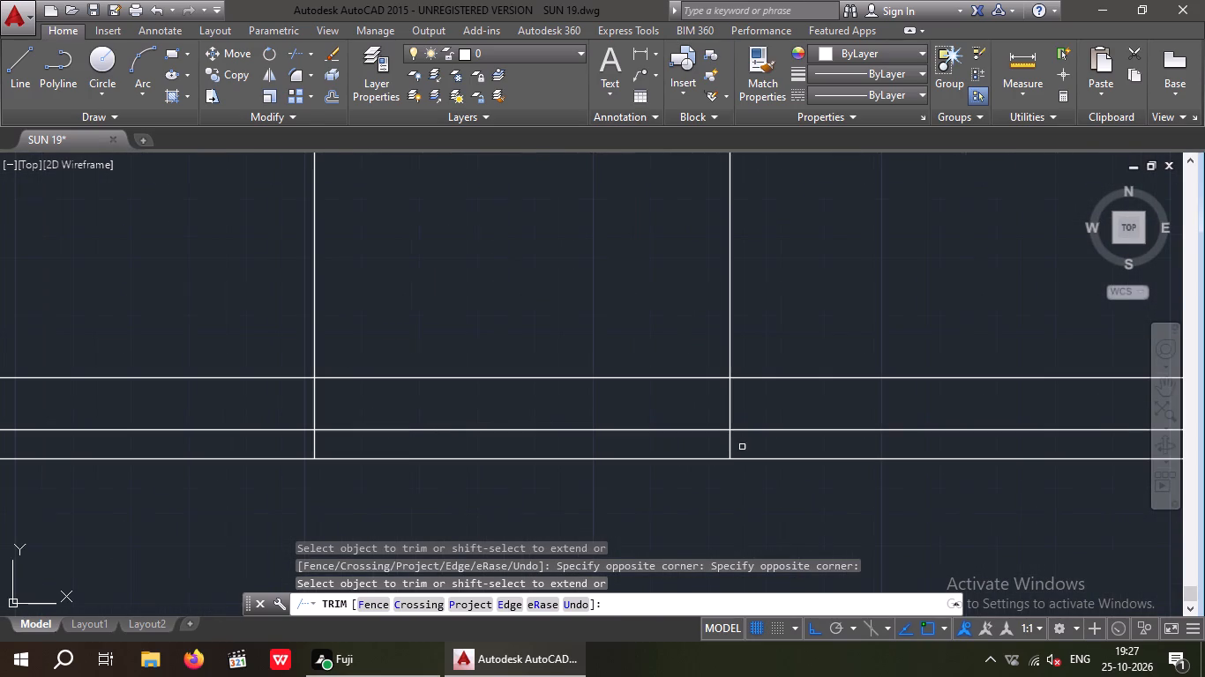
{"action": "left_click_drag", "start_coordinate": [742, 442], "coordinate": [670, 452]}
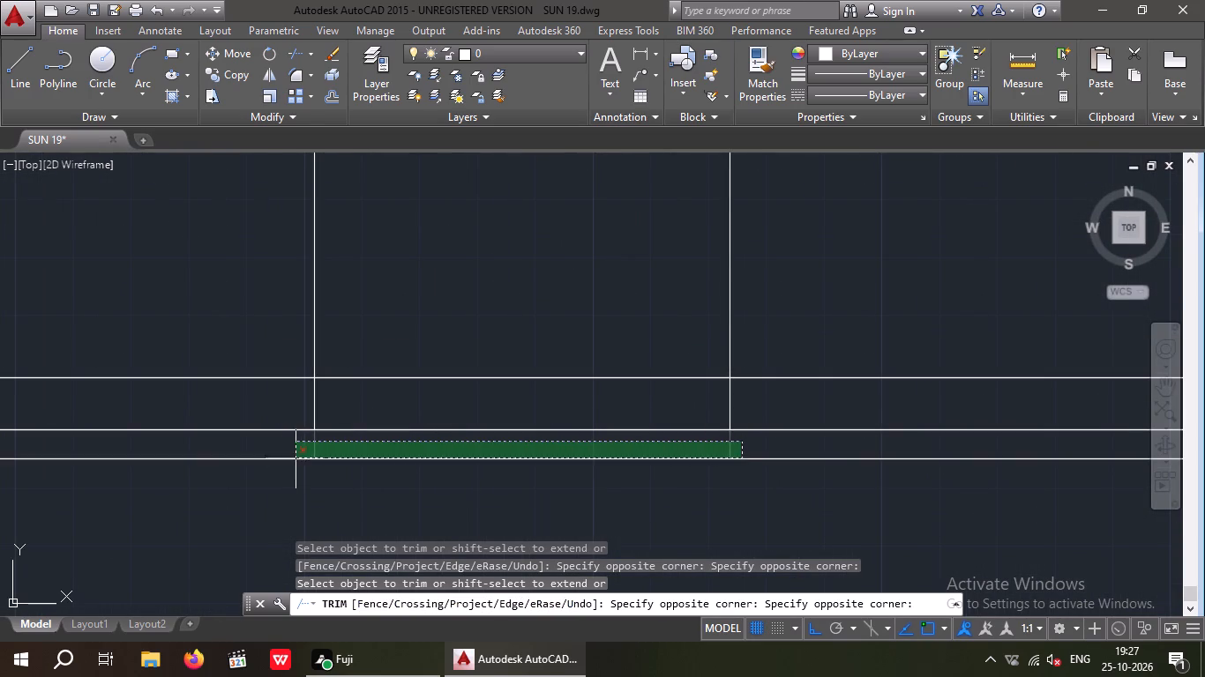
{"action": "left_click", "coordinate": [297, 451]}
{"action": "left_click_drag", "start_coordinate": [752, 402], "coordinate": [668, 409]}
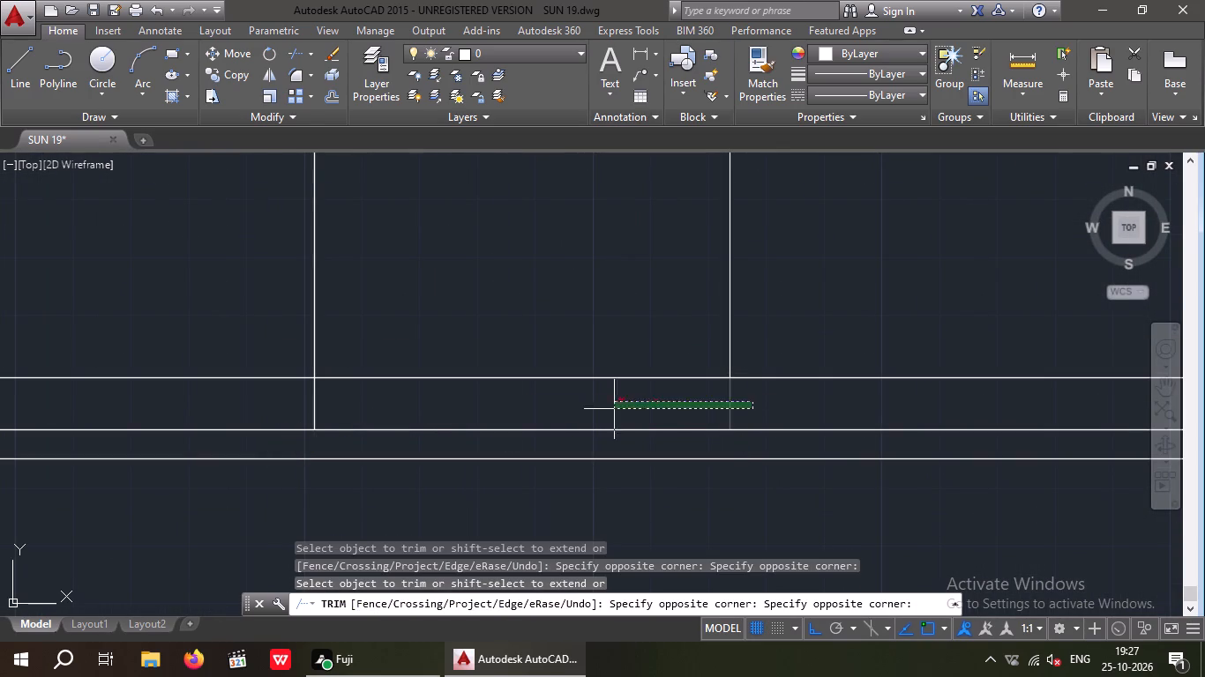
{"action": "left_click", "coordinate": [266, 412]}
{"action": "scroll", "coordinate": [276, 403], "scroll_direction": "down", "scroll_amount": 3}
{"action": "middle_click_drag", "start_coordinate": [295, 476], "coordinate": [345, 537]}
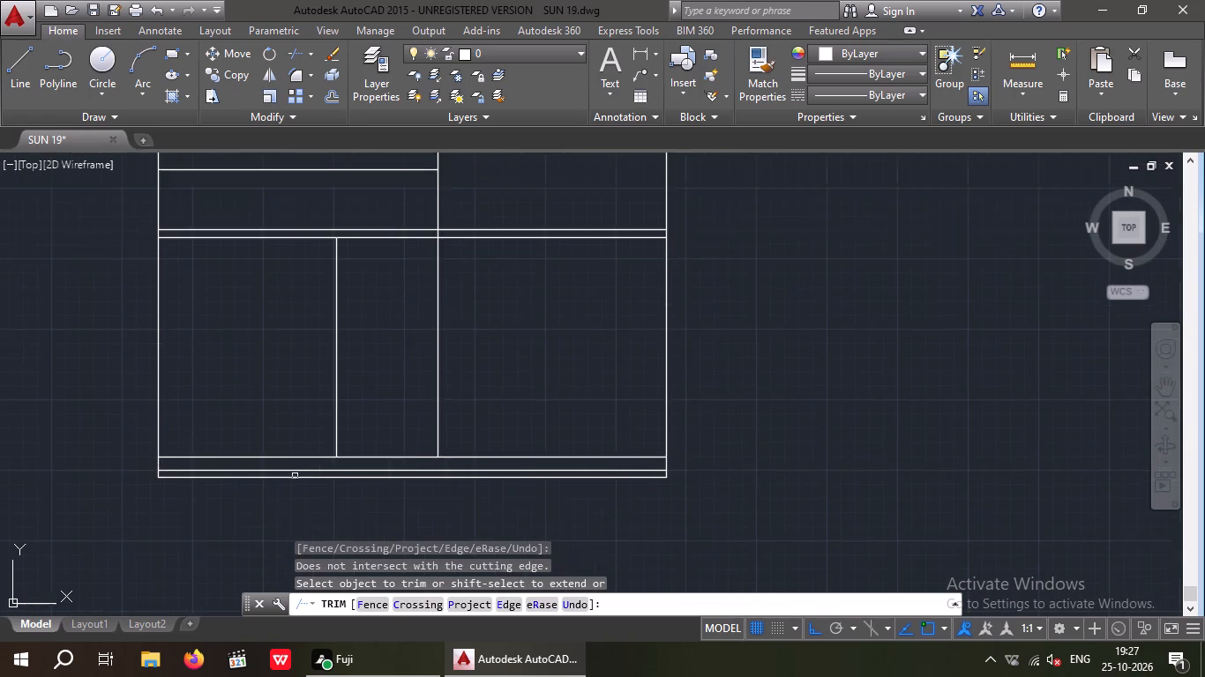
{"action": "scroll", "coordinate": [365, 509], "scroll_direction": "down", "scroll_amount": 2}
{"action": "middle_click_drag", "start_coordinate": [438, 429], "coordinate": [430, 509]}
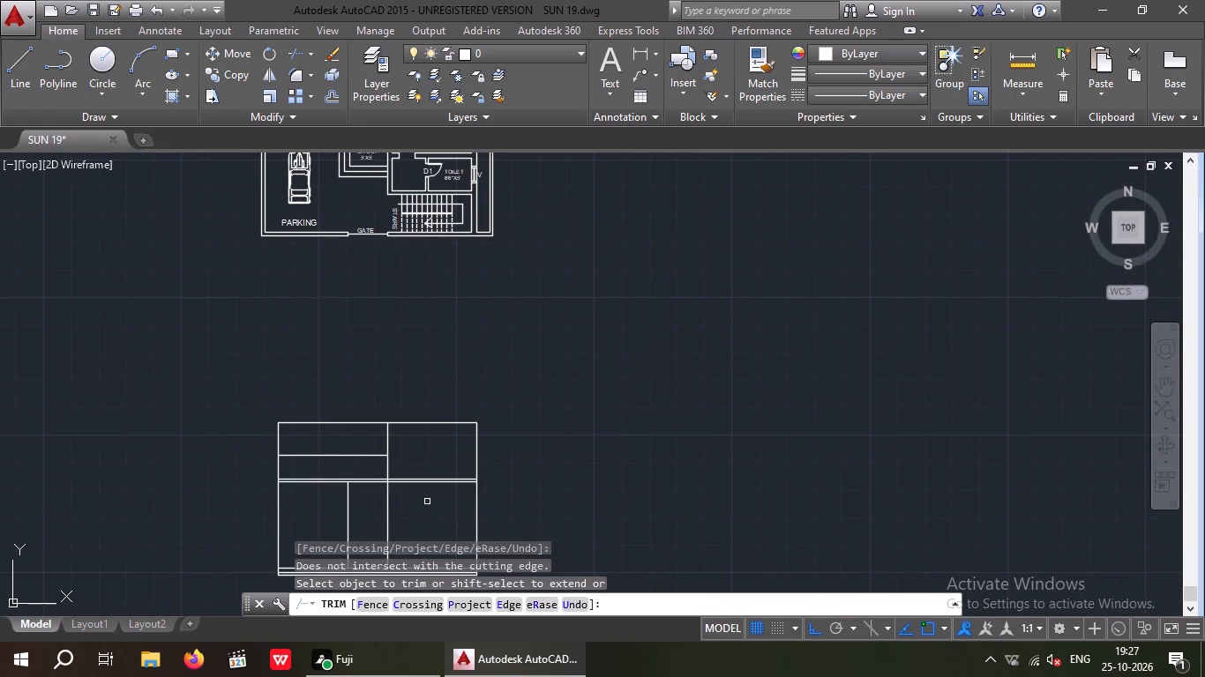
{"action": "middle_click_drag", "start_coordinate": [427, 502], "coordinate": [412, 542]}
{"action": "middle_click_drag", "start_coordinate": [412, 501], "coordinate": [415, 476]}
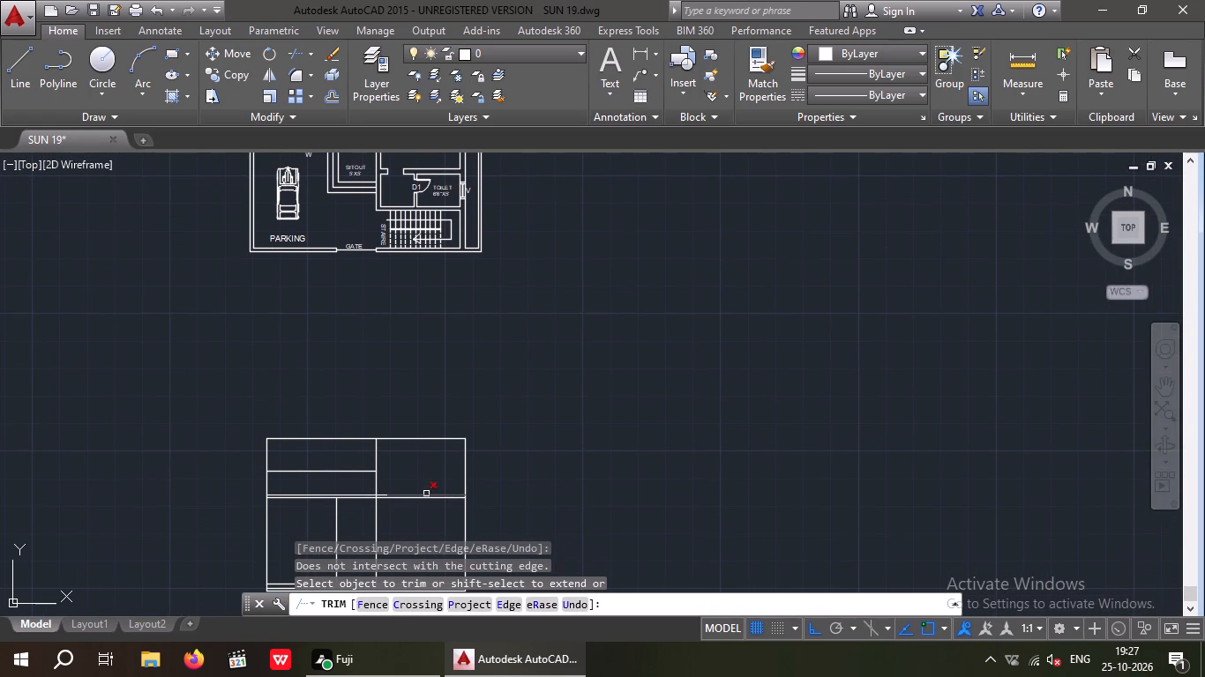
{"action": "key", "text": "Escape"}
{"action": "key", "text": "Escape"}
{"action": "key", "text": "Escape"}
{"action": "key", "text": "Escape"}
{"action": "middle_click_drag", "start_coordinate": [428, 494], "coordinate": [451, 448]}
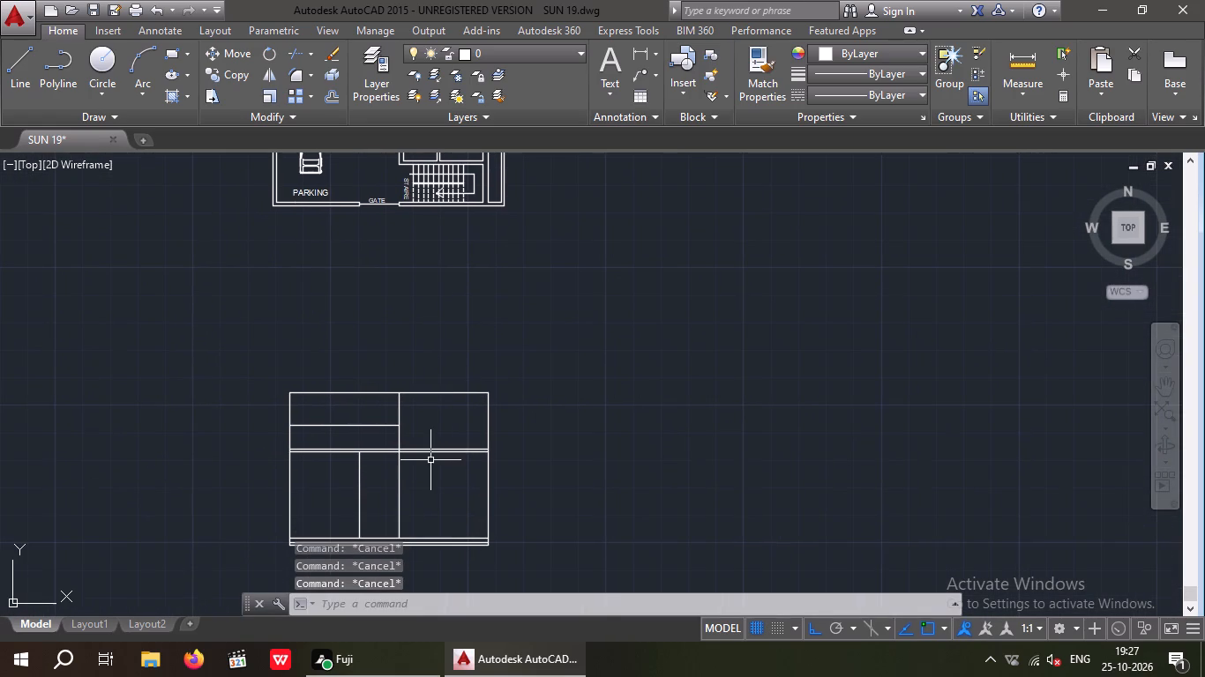
{"action": "key", "text": "Escape"}
{"action": "key", "text": "Escape"}
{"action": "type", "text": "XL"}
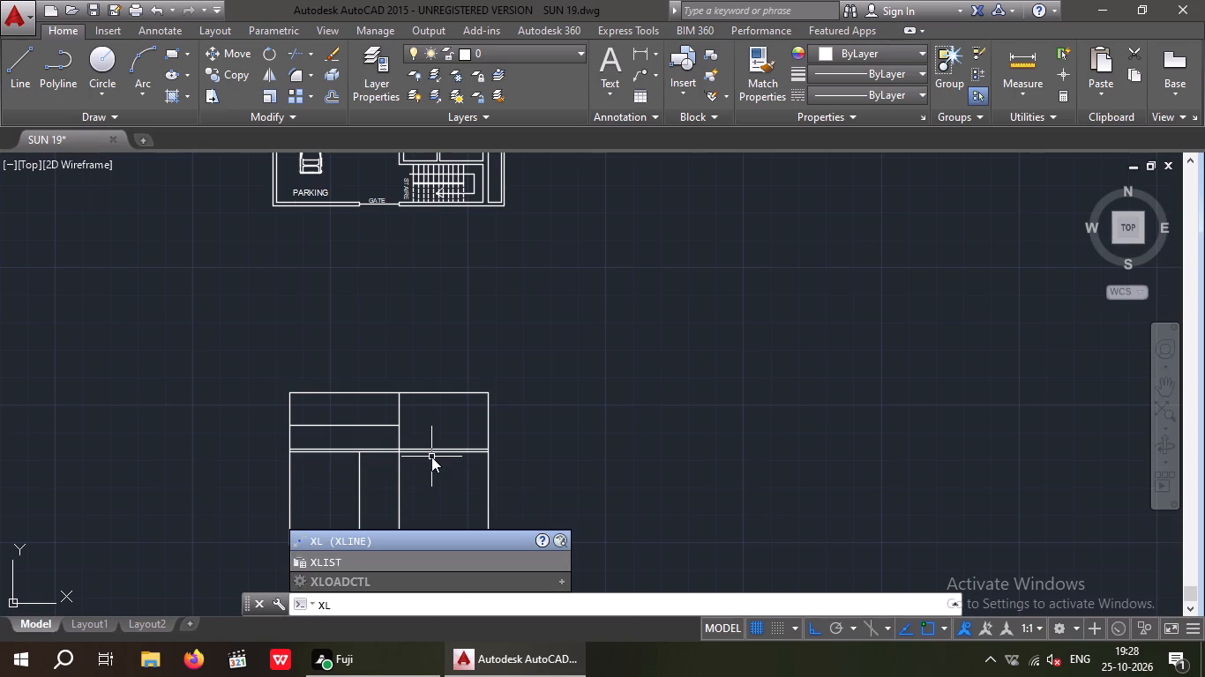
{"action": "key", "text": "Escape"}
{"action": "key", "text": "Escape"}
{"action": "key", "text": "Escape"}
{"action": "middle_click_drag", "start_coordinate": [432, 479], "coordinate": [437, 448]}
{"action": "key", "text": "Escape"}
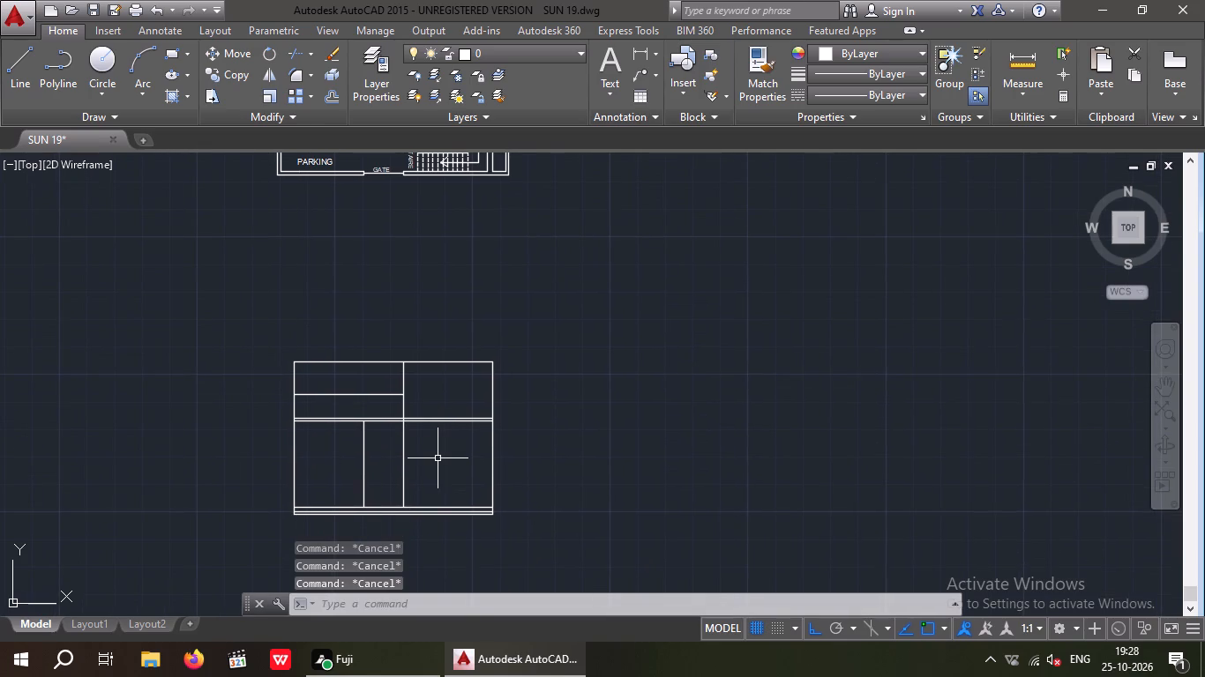
Offset the uppermost of the elevation's three base lines 6' upward.
{"action": "key", "text": "o"}
{"action": "key", "text": "Return"}
{"action": "type", "text": "6'"}
{"action": "key", "text": "Return"}
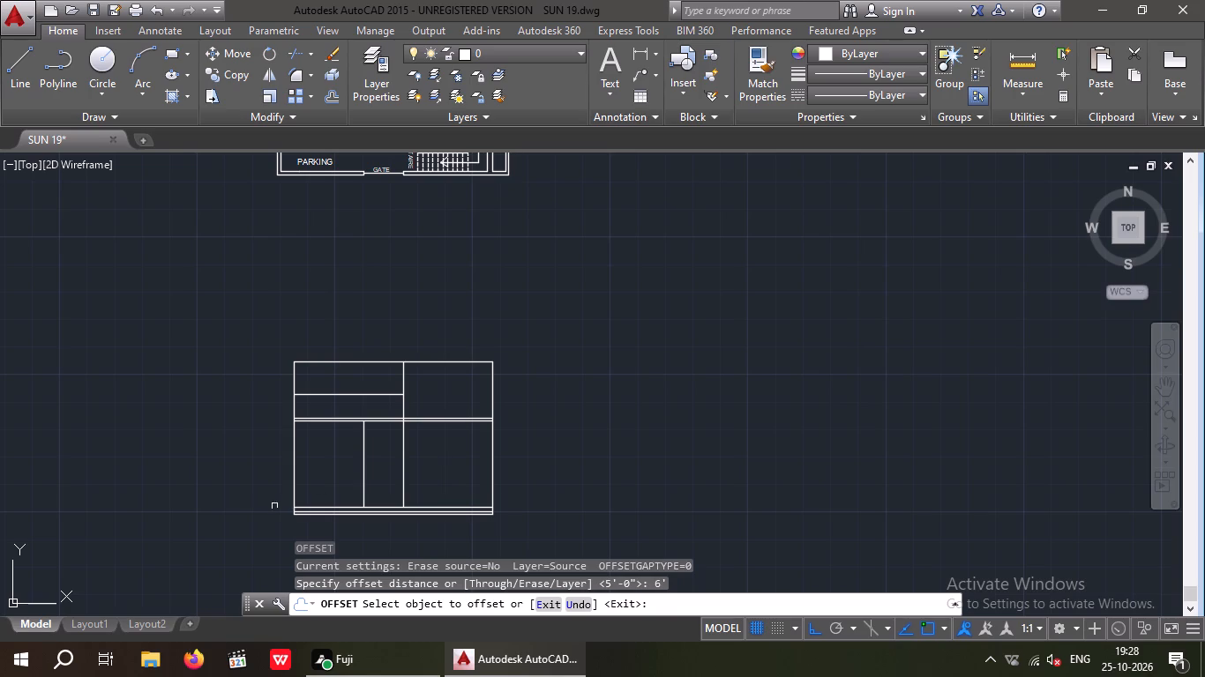
{"action": "scroll", "coordinate": [311, 509], "scroll_direction": "up", "scroll_amount": 1}
{"action": "left_click", "coordinate": [321, 507]}
{"action": "left_click", "coordinate": [320, 455]}
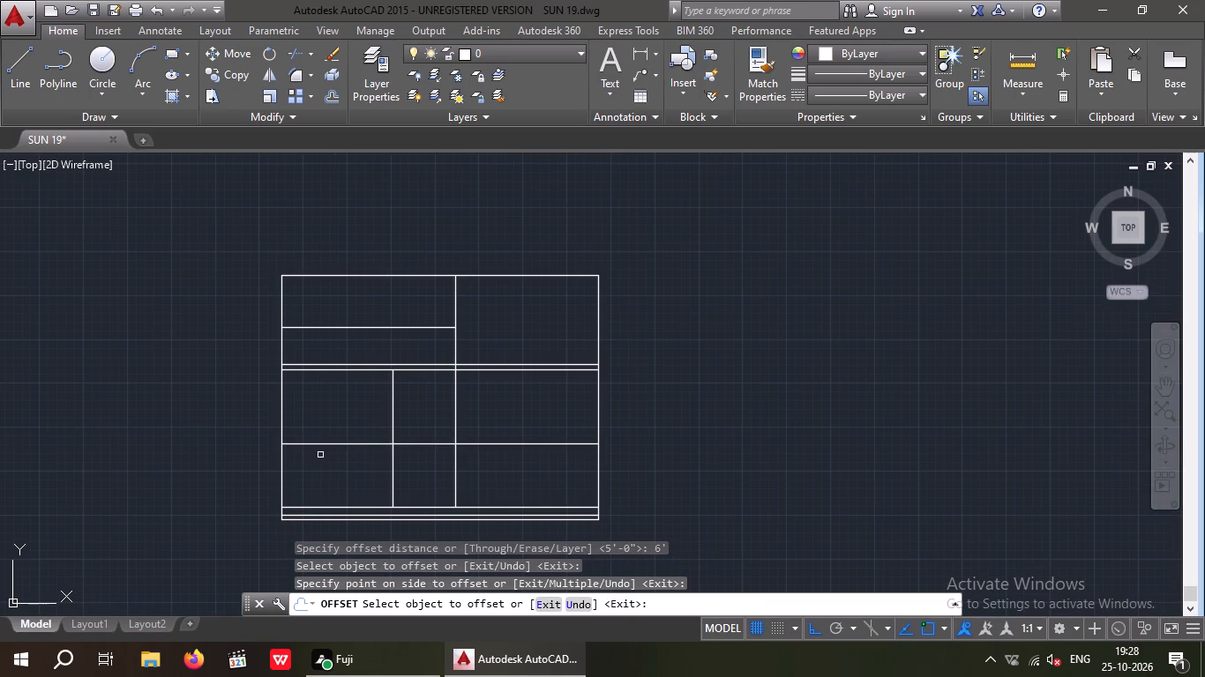
{"action": "scroll", "coordinate": [321, 455], "scroll_direction": "down", "scroll_amount": 2}
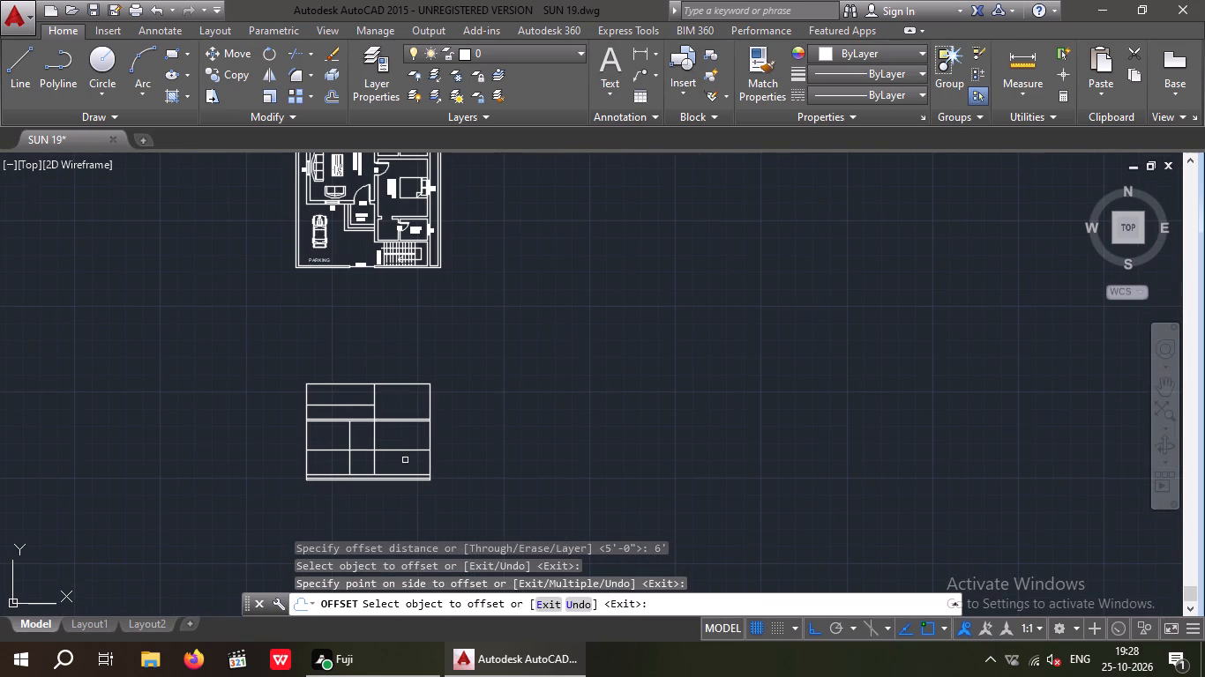
{"action": "key", "text": "Escape"}
{"action": "key", "text": "Escape"}
{"action": "key", "text": "Escape"}
Trim the 6' offset line to the right of the third vertical line.
{"action": "key", "text": "t"}
{"action": "type", "text": "R"}
{"action": "key", "text": "space"}
{"action": "key", "text": "space"}
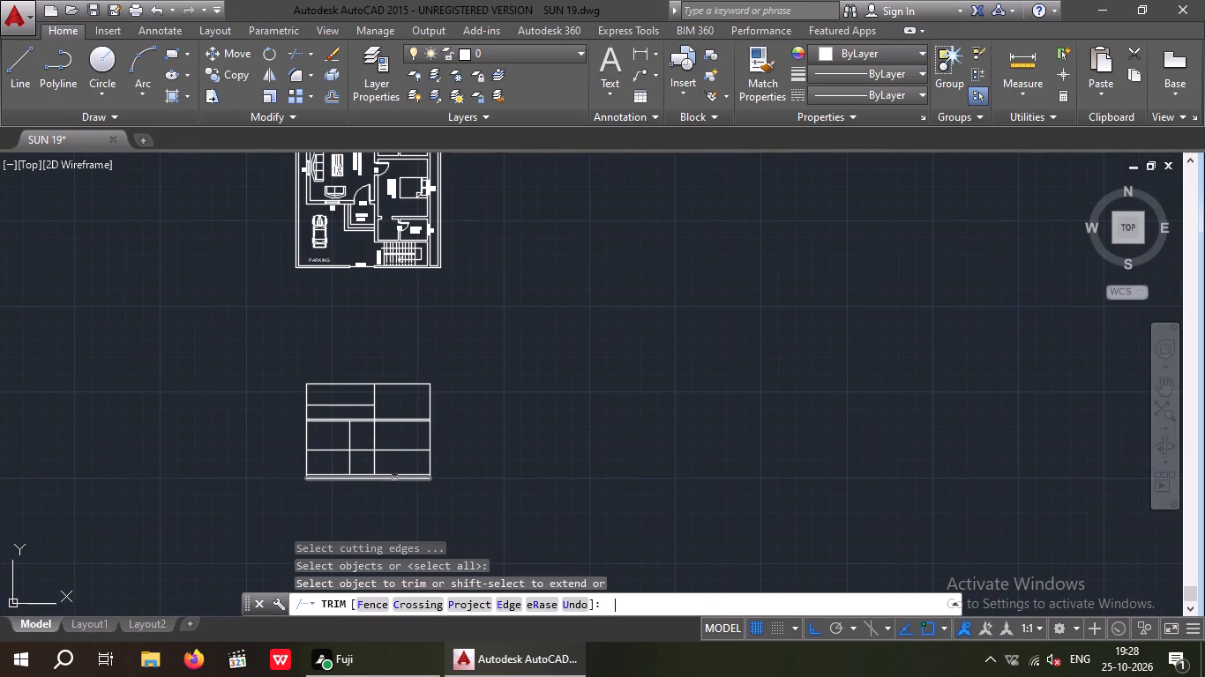
{"action": "scroll", "coordinate": [386, 464], "scroll_direction": "up", "scroll_amount": 2}
{"action": "left_click_drag", "start_coordinate": [418, 464], "coordinate": [412, 453]}
{"action": "left_click", "coordinate": [392, 417]}
{"action": "scroll", "coordinate": [392, 420], "scroll_direction": "down", "scroll_amount": 1}
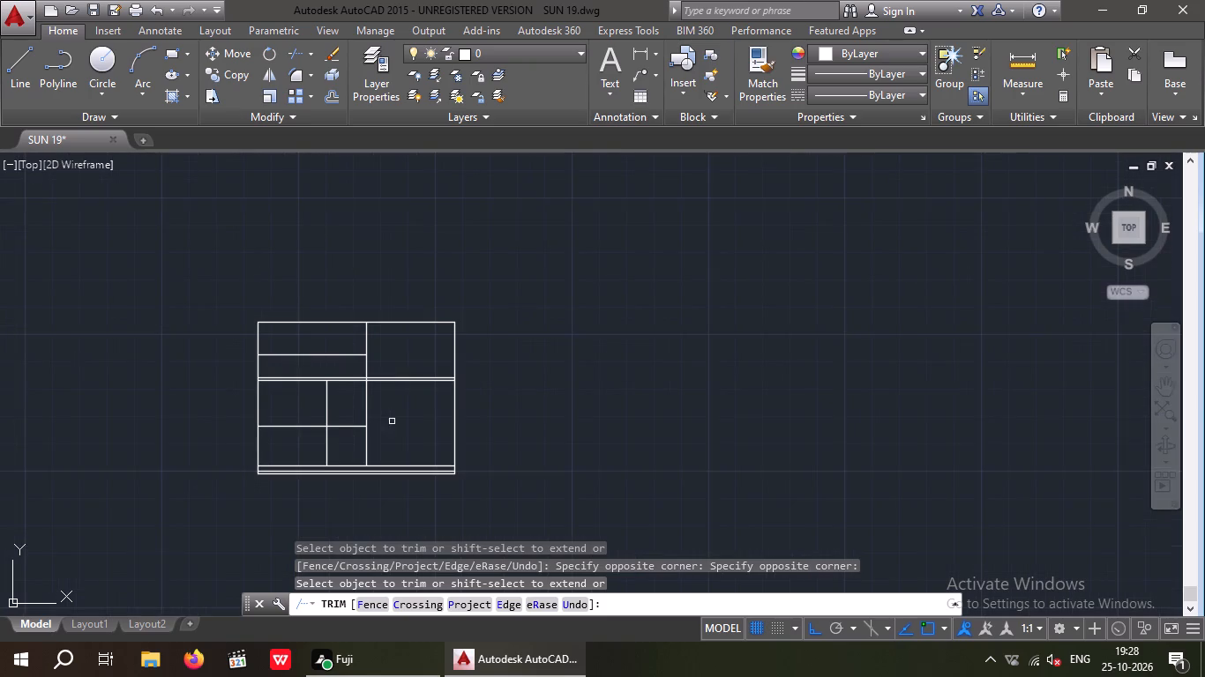
{"action": "middle_click_drag", "start_coordinate": [404, 450], "coordinate": [413, 487]}
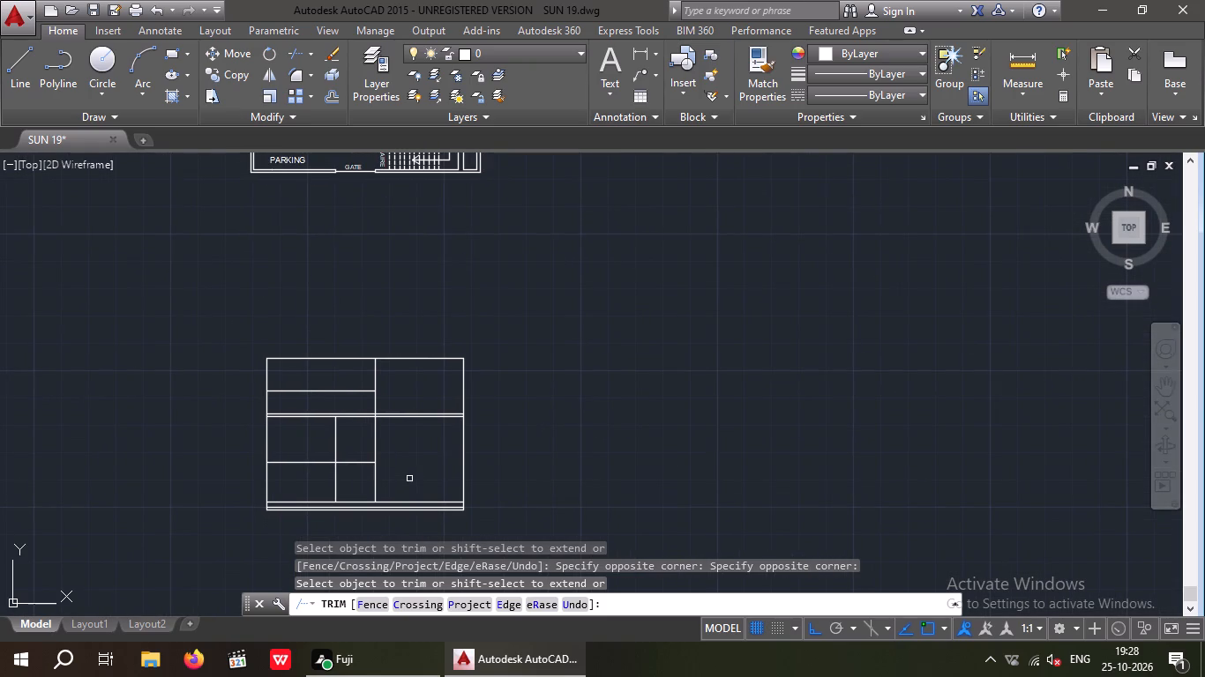
{"action": "key", "text": "Escape"}
{"action": "key", "text": "Escape"}
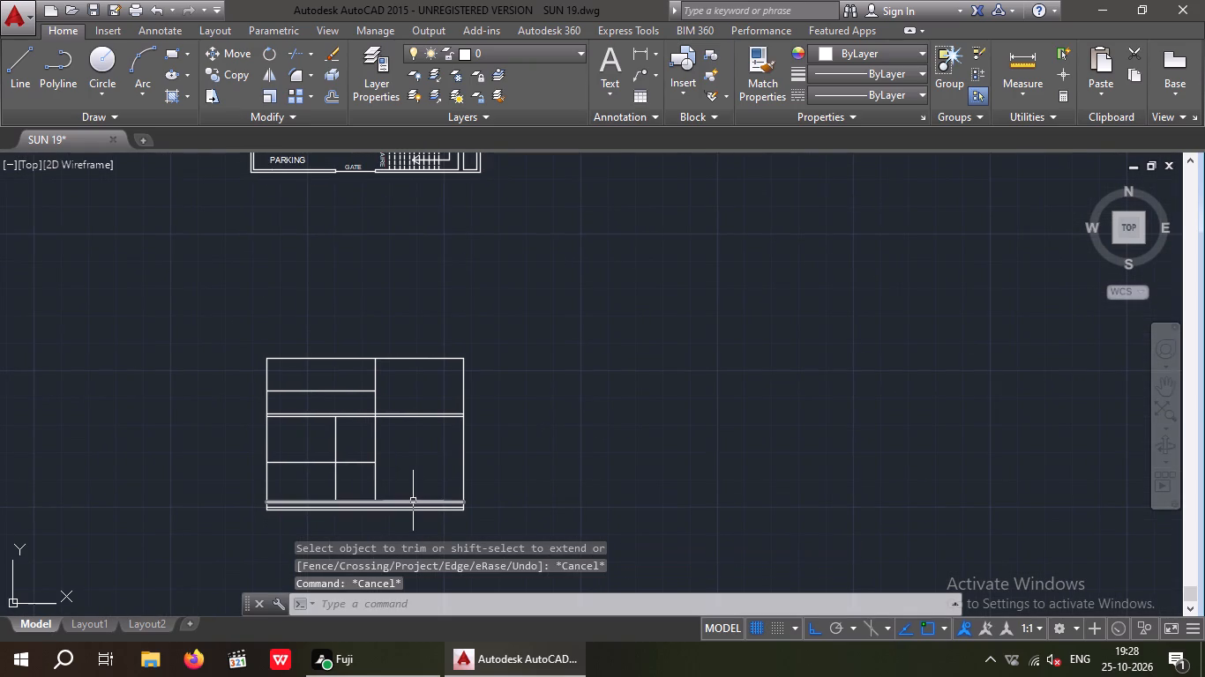
{"action": "middle_click_drag", "start_coordinate": [408, 501], "coordinate": [475, 517]}
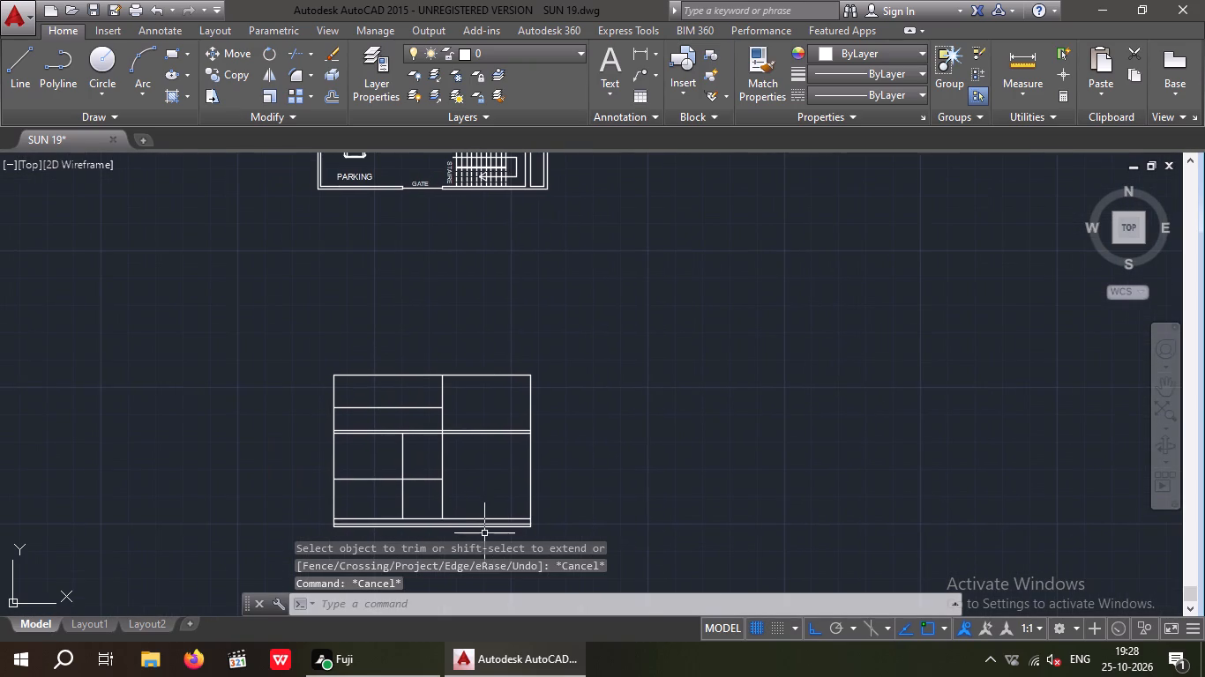
{"action": "key", "text": "Escape"}
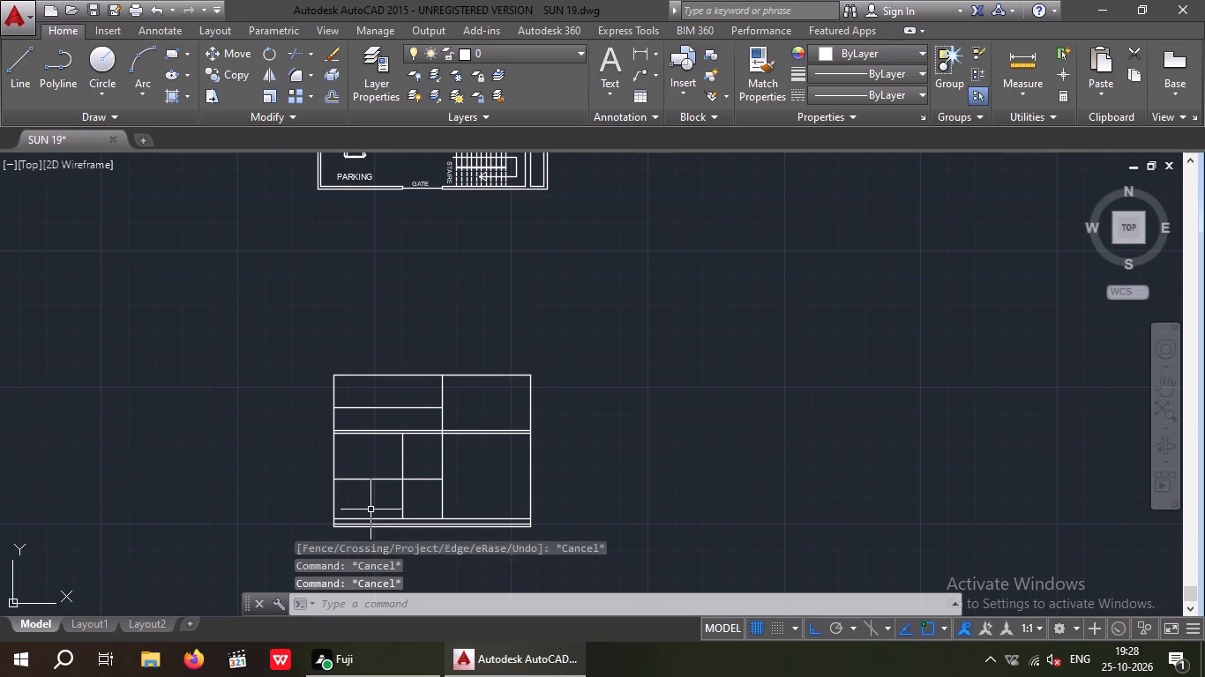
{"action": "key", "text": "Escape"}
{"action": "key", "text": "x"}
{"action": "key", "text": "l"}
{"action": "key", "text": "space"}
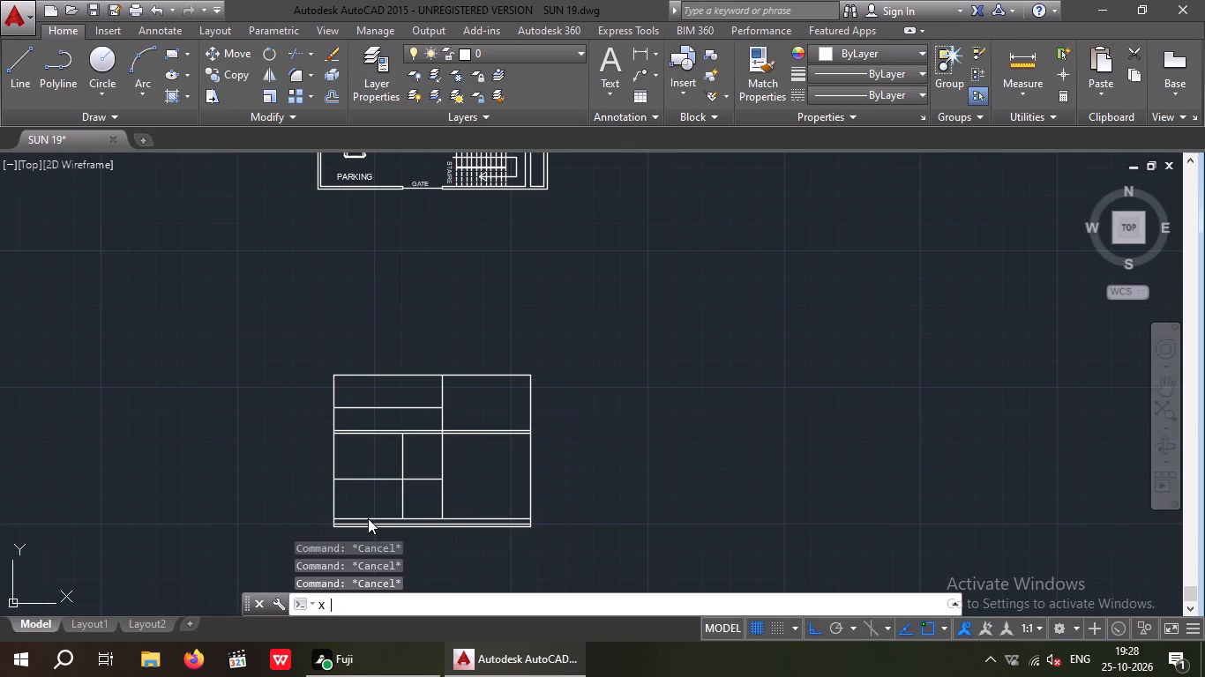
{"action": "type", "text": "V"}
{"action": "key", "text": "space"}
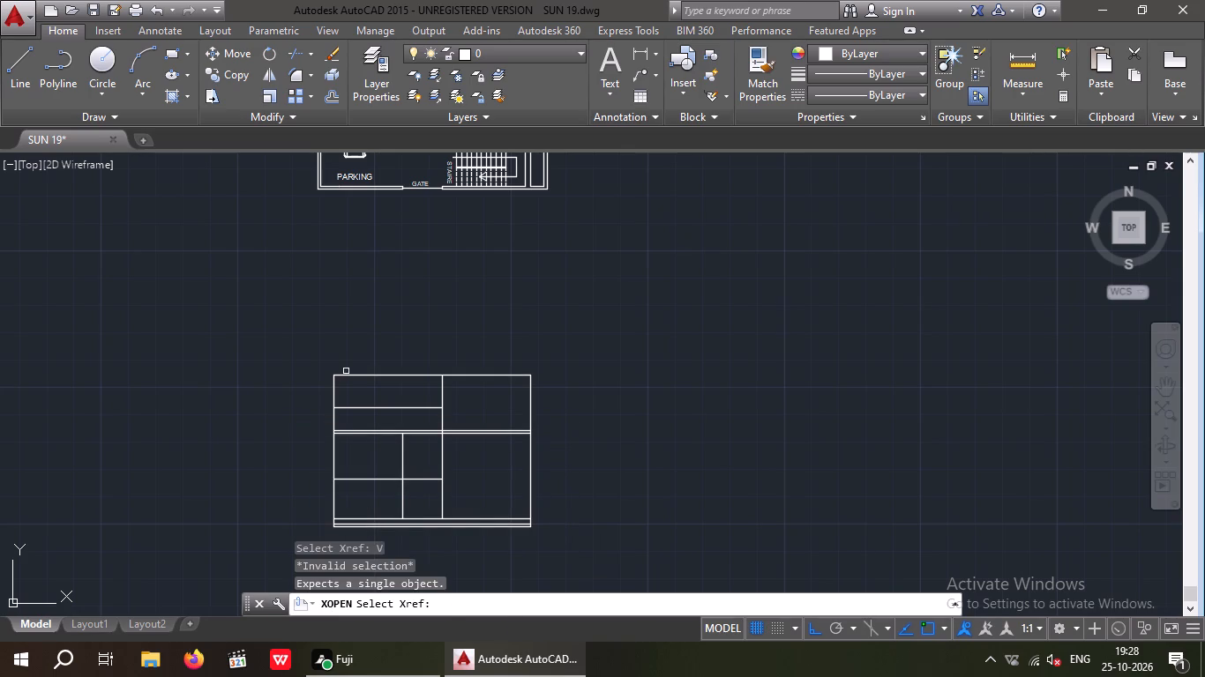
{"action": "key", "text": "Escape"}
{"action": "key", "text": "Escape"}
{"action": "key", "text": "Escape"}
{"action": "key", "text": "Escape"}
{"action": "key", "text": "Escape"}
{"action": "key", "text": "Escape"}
Draw vertical construction lines through the outer and inner corners of the floor plan's boundary wall beside the parking.
{"action": "key", "text": "x"}
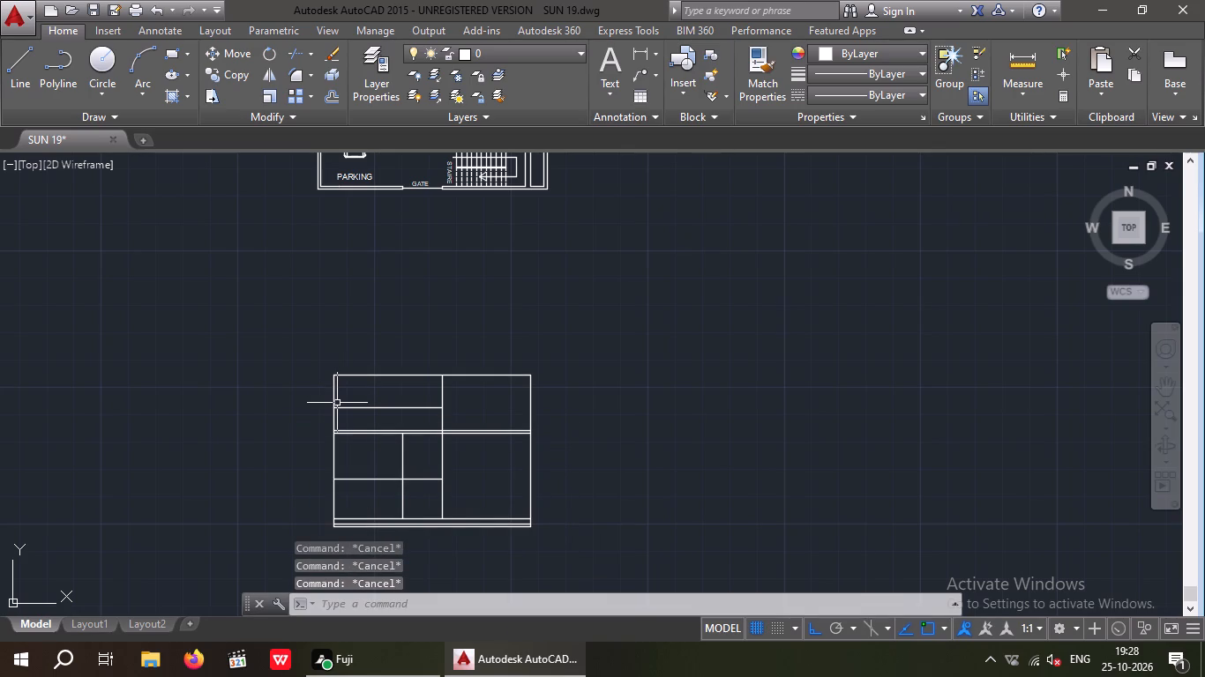
{"action": "key", "text": "l"}
{"action": "key", "text": "space"}
{"action": "type", "text": "V"}
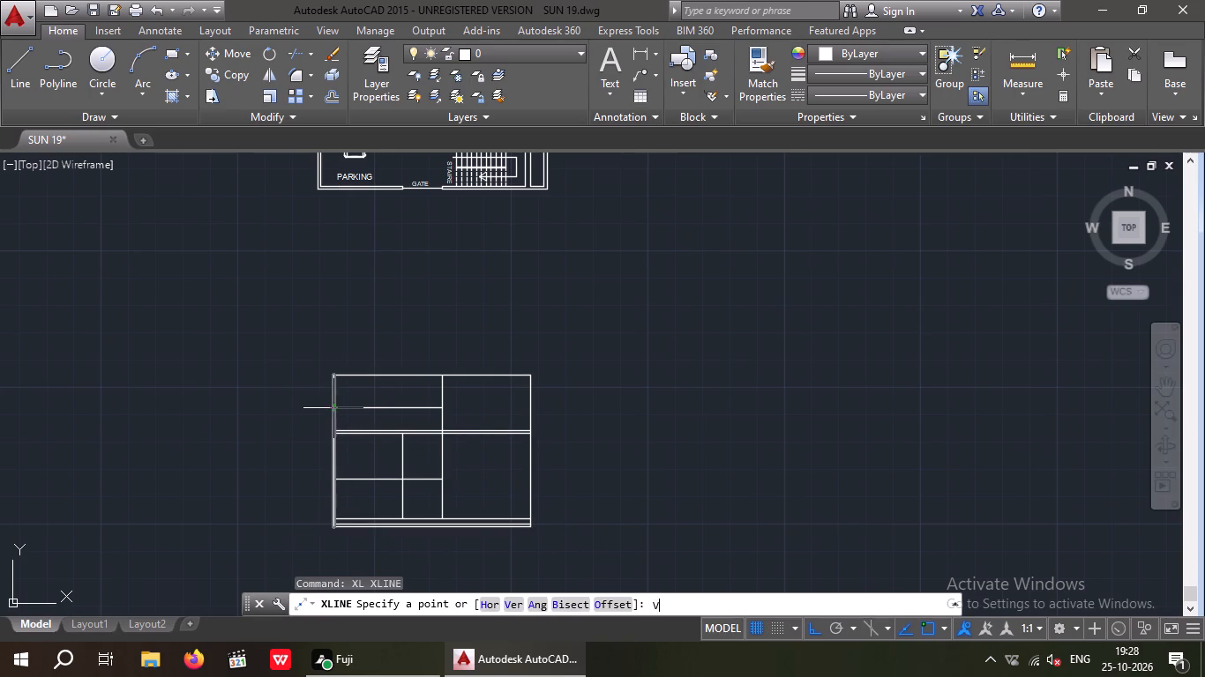
{"action": "key", "text": "space"}
{"action": "middle_click_drag", "start_coordinate": [308, 306], "coordinate": [296, 486]}
{"action": "scroll", "coordinate": [298, 370], "scroll_direction": "up", "scroll_amount": 2}
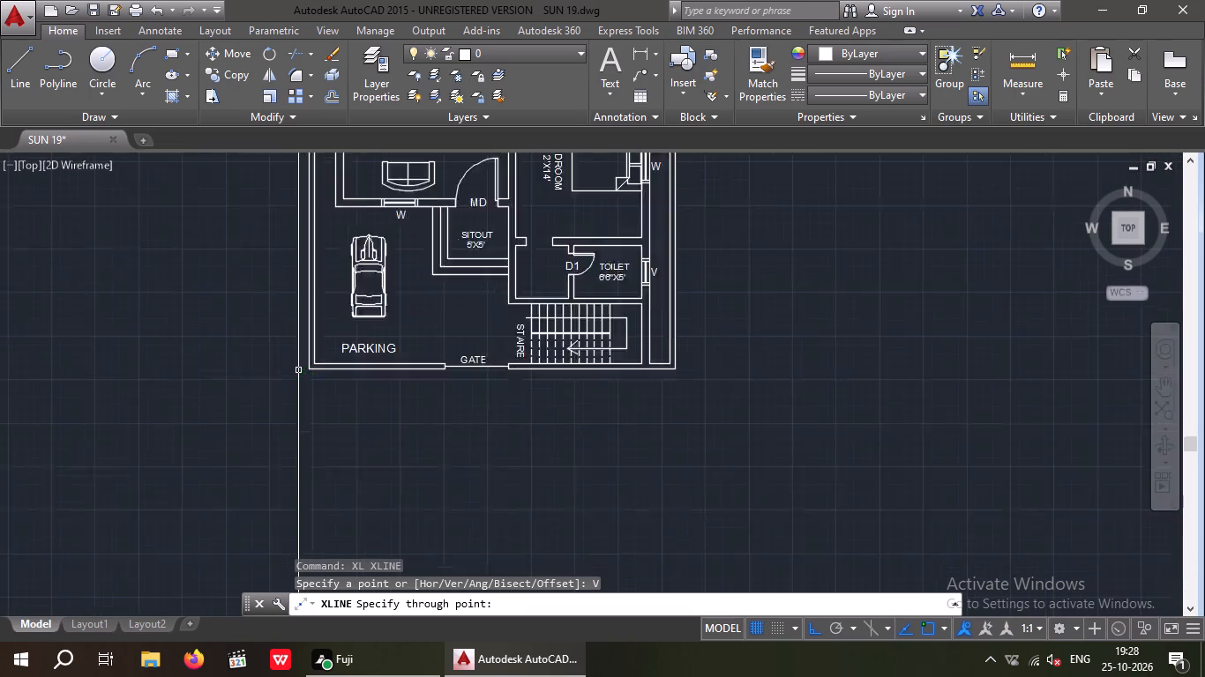
{"action": "scroll", "coordinate": [321, 363], "scroll_direction": "down", "scroll_amount": 2}
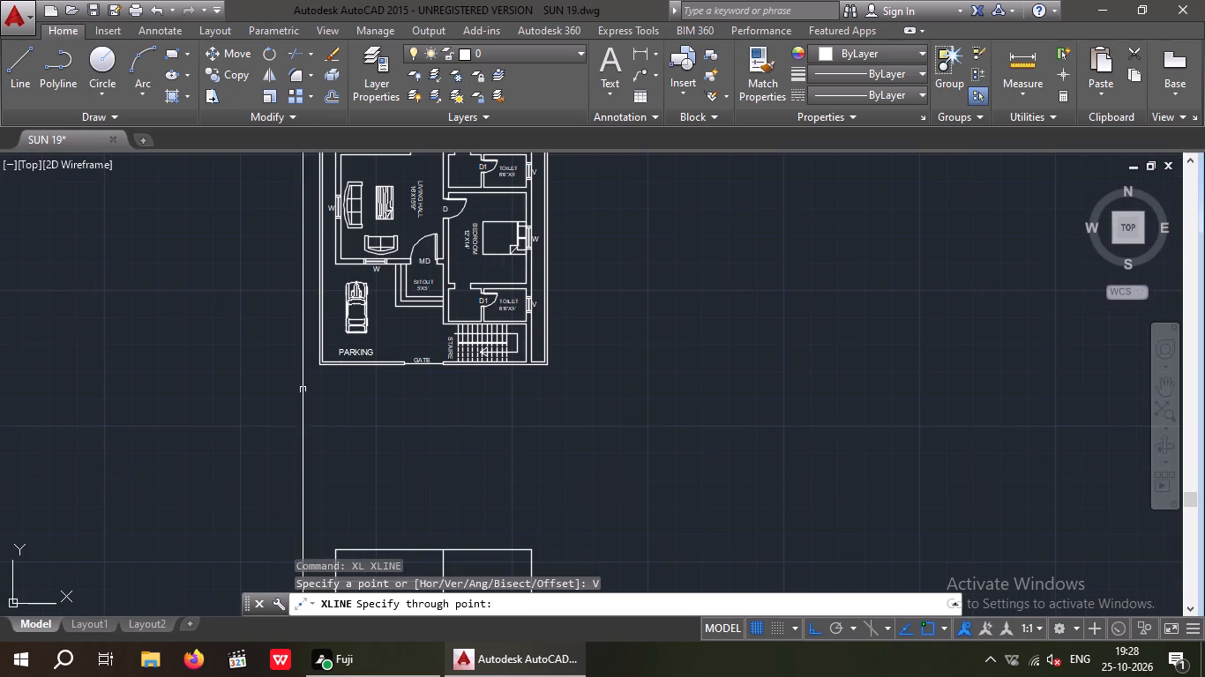
{"action": "scroll", "coordinate": [314, 352], "scroll_direction": "up", "scroll_amount": 2}
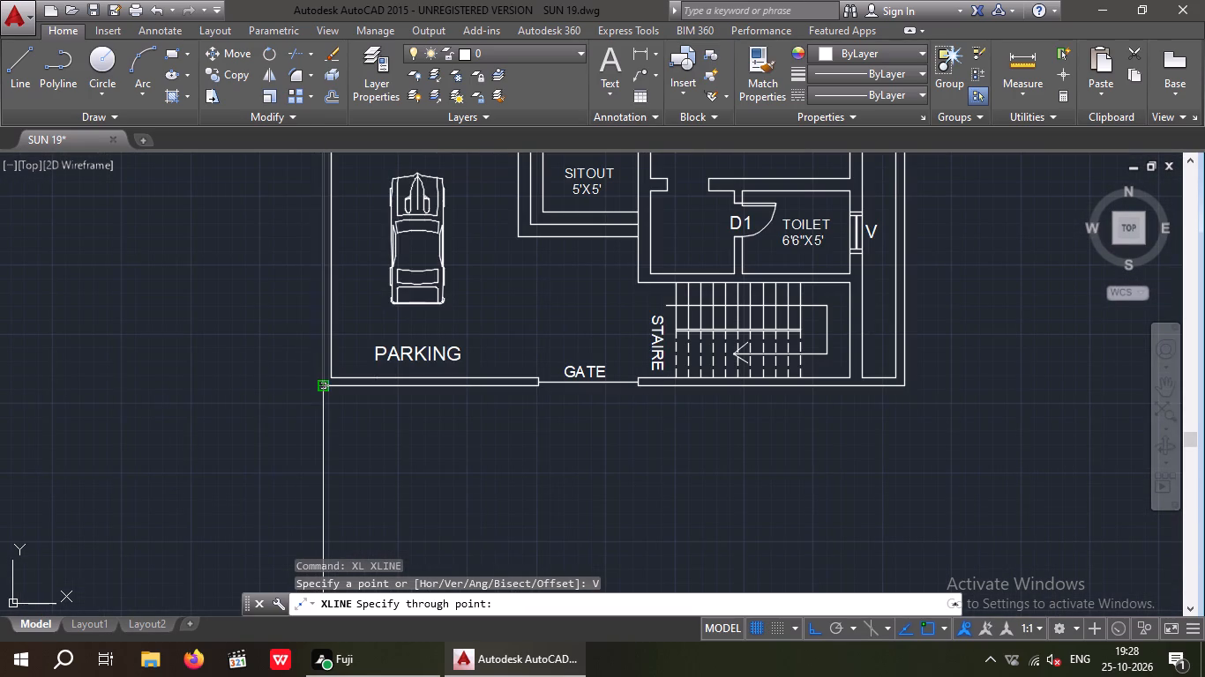
{"action": "left_click", "coordinate": [320, 387]}
{"action": "left_click", "coordinate": [331, 376]}
{"action": "scroll", "coordinate": [331, 368], "scroll_direction": "down", "scroll_amount": 4}
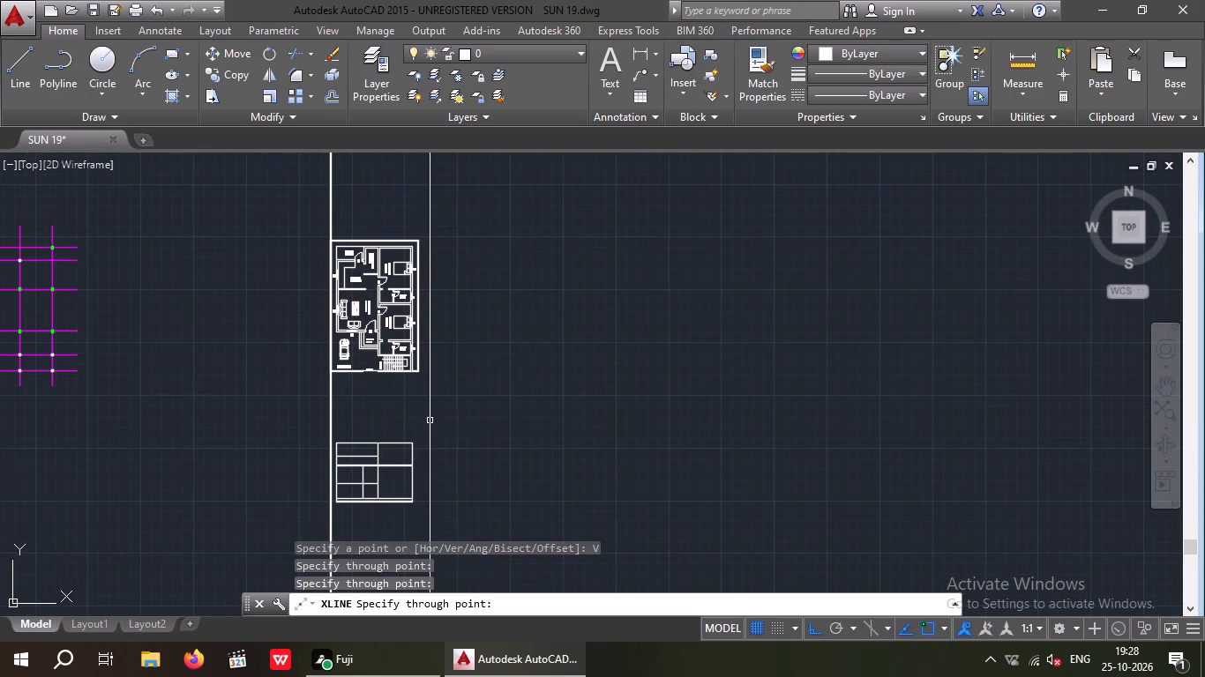
Draw vertical construction lines through the outer and inner corners of the boundary wall on the stair side.
{"action": "scroll", "coordinate": [424, 391], "scroll_direction": "up", "scroll_amount": 4}
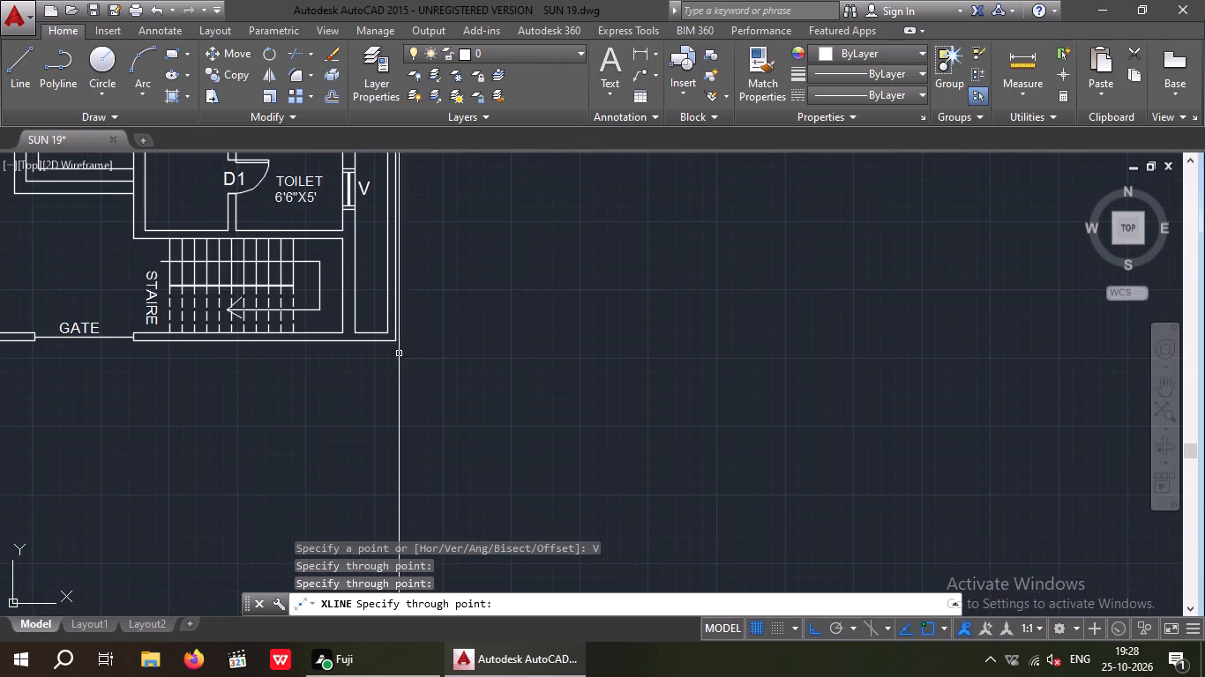
{"action": "left_click", "coordinate": [397, 345]}
{"action": "left_click", "coordinate": [389, 333]}
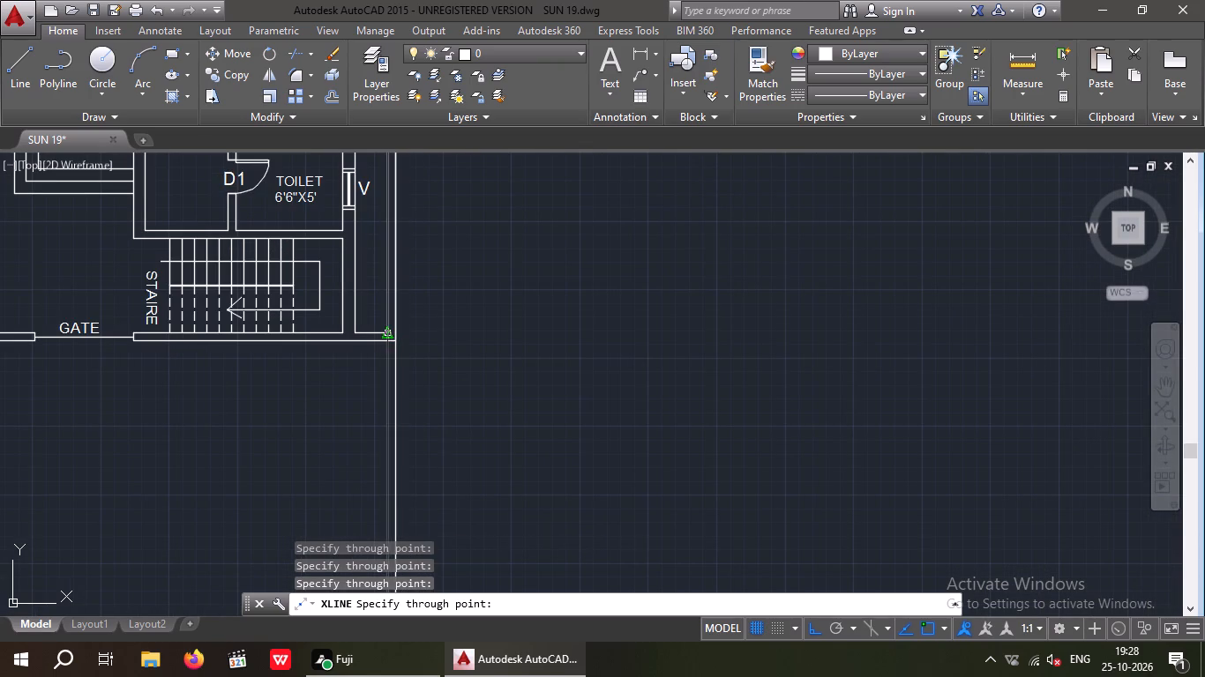
{"action": "scroll", "coordinate": [390, 337], "scroll_direction": "down", "scroll_amount": 3}
{"action": "middle_click_drag", "start_coordinate": [460, 469], "coordinate": [460, 367]}
{"action": "key", "text": "Escape"}
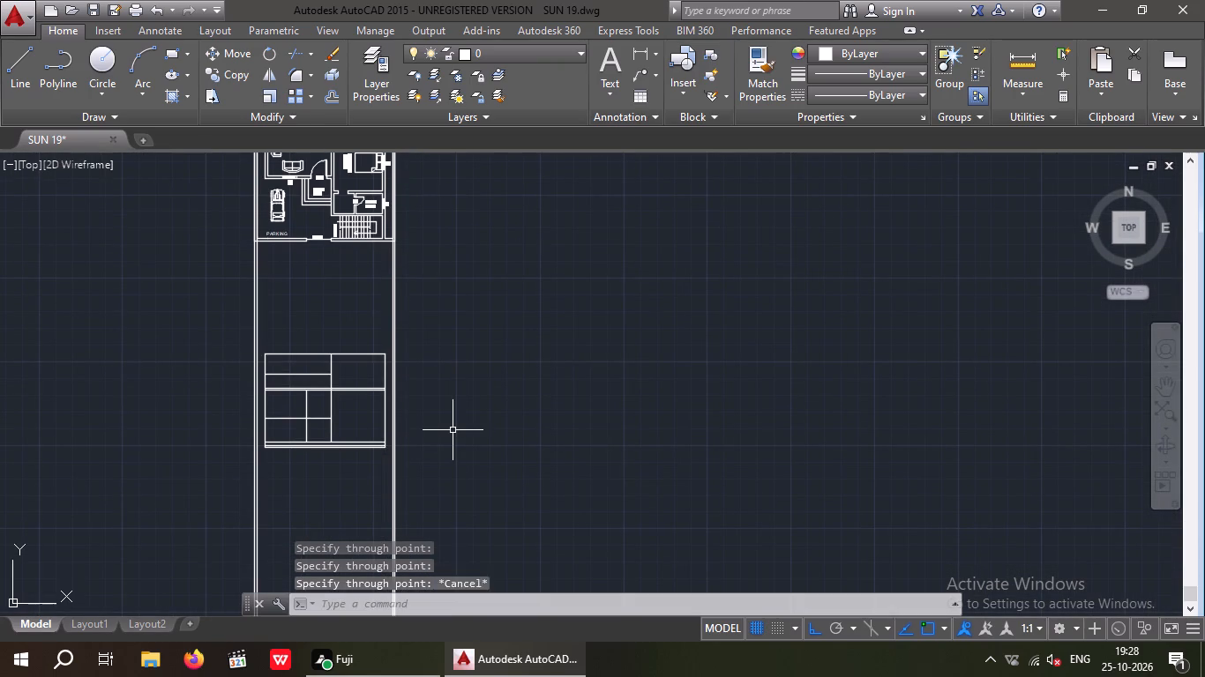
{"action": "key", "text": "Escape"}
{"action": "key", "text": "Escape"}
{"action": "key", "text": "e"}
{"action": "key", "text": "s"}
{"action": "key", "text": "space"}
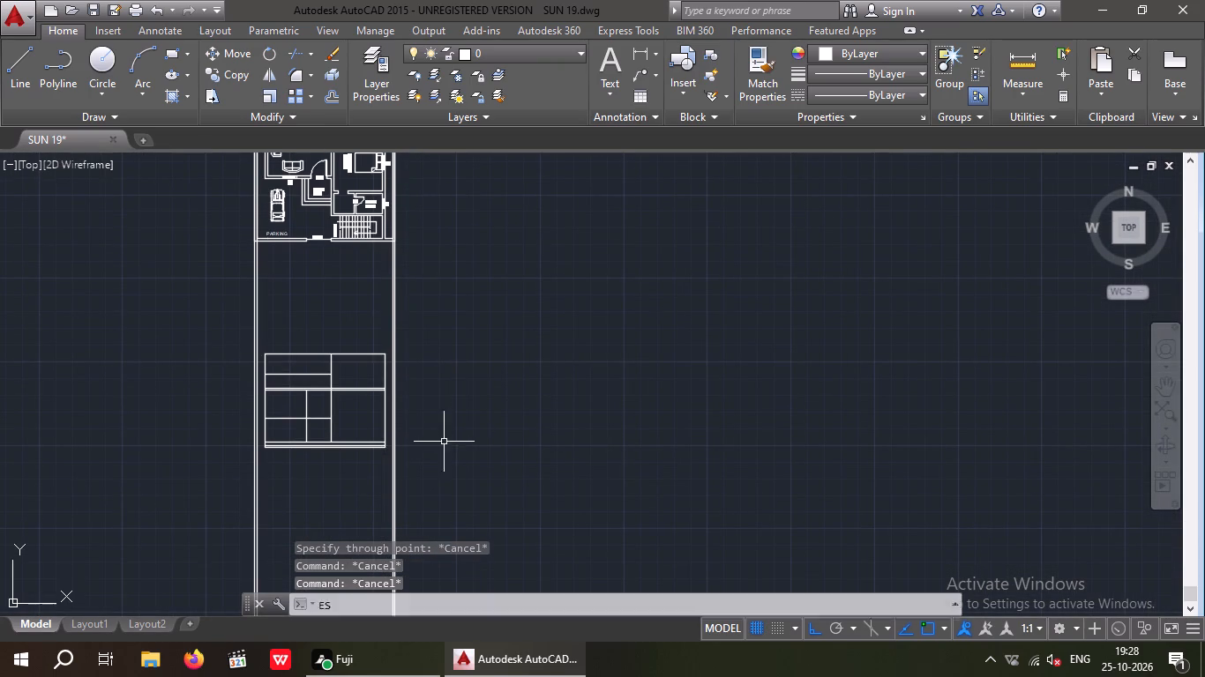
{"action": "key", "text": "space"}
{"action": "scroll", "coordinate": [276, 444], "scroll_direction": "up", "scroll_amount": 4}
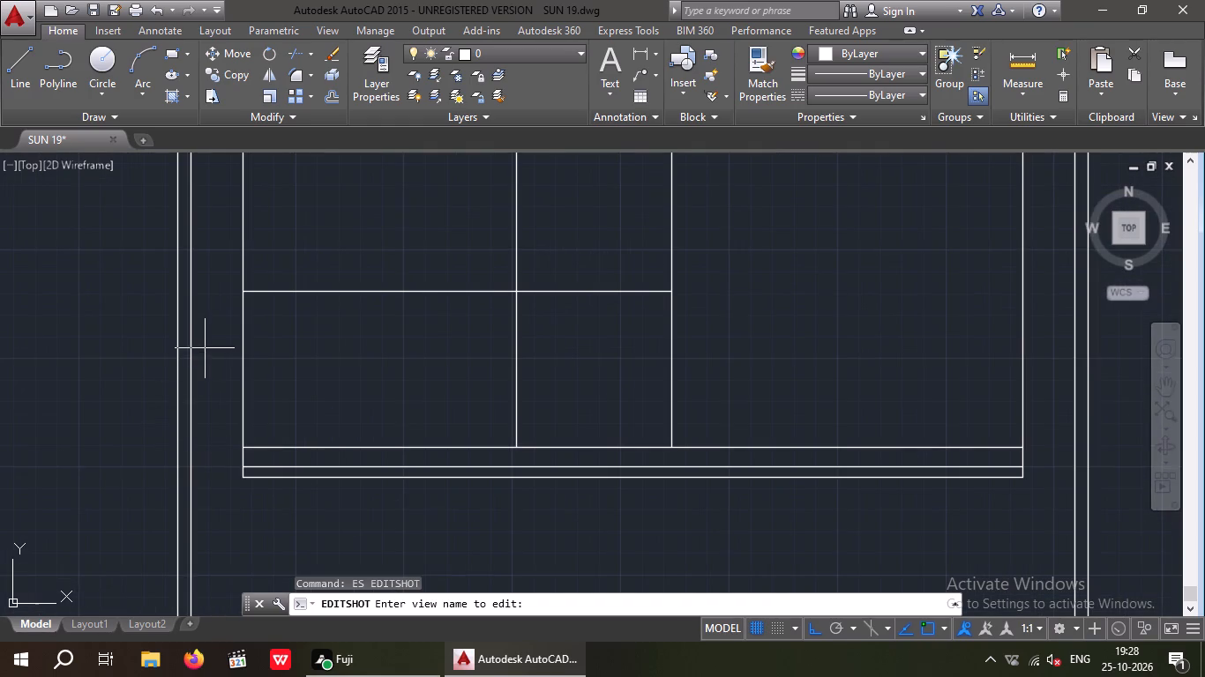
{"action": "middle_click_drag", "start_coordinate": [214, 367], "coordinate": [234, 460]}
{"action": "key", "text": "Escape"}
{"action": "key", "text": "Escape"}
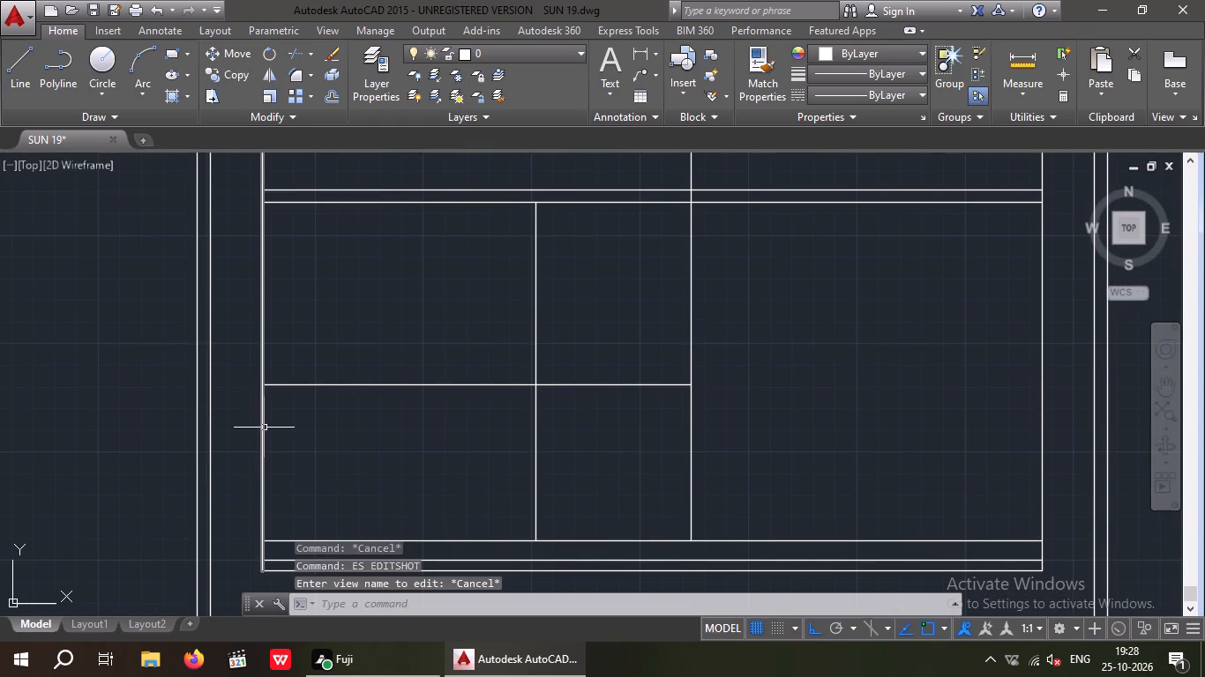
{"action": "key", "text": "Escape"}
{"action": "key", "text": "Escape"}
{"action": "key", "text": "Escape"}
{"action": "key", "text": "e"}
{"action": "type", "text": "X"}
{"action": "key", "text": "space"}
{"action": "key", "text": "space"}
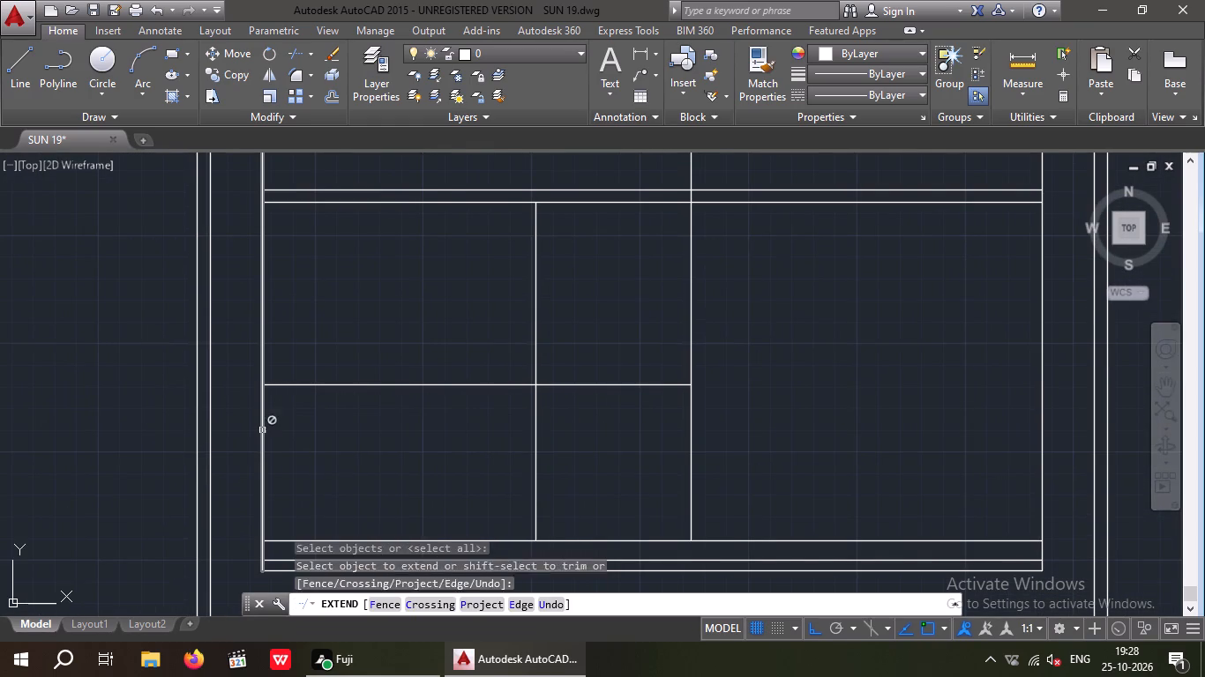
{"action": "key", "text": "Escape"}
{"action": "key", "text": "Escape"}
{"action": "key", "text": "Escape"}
Extend the 6' level line on the parking side to the boundary wall's outer projection line.
{"action": "type", "text": "EX"}
{"action": "key", "text": "space"}
{"action": "key", "text": "space"}
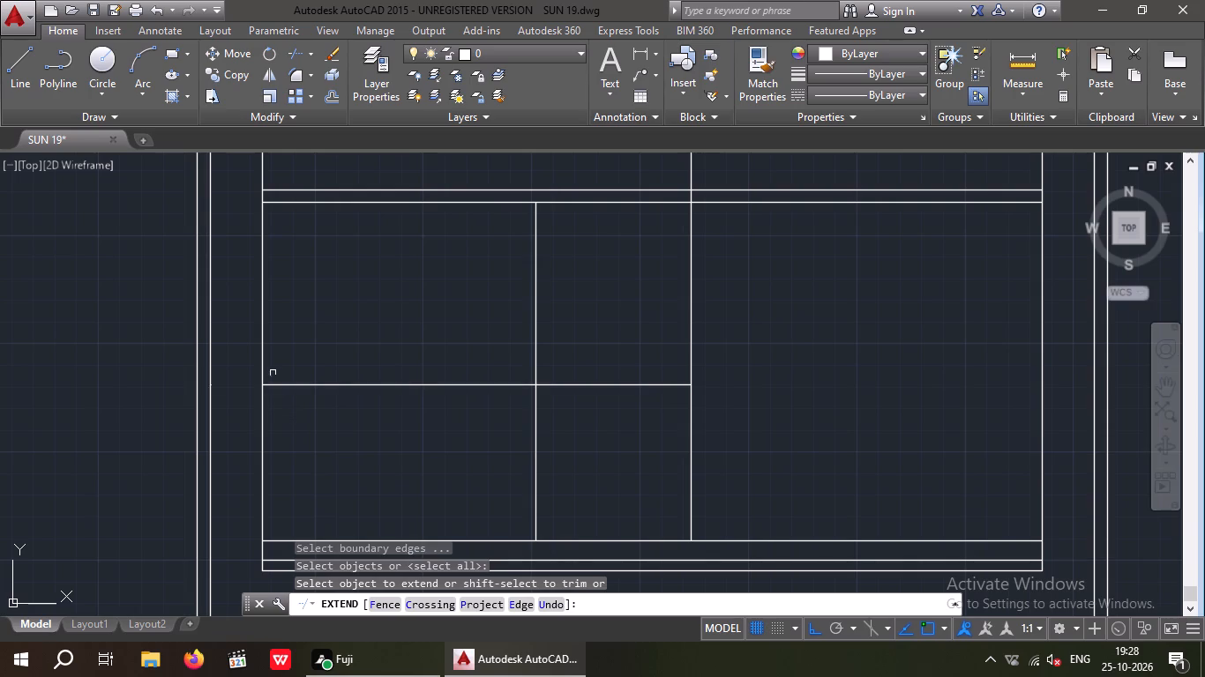
{"action": "left_click", "coordinate": [275, 383]}
{"action": "left_click", "coordinate": [222, 385]}
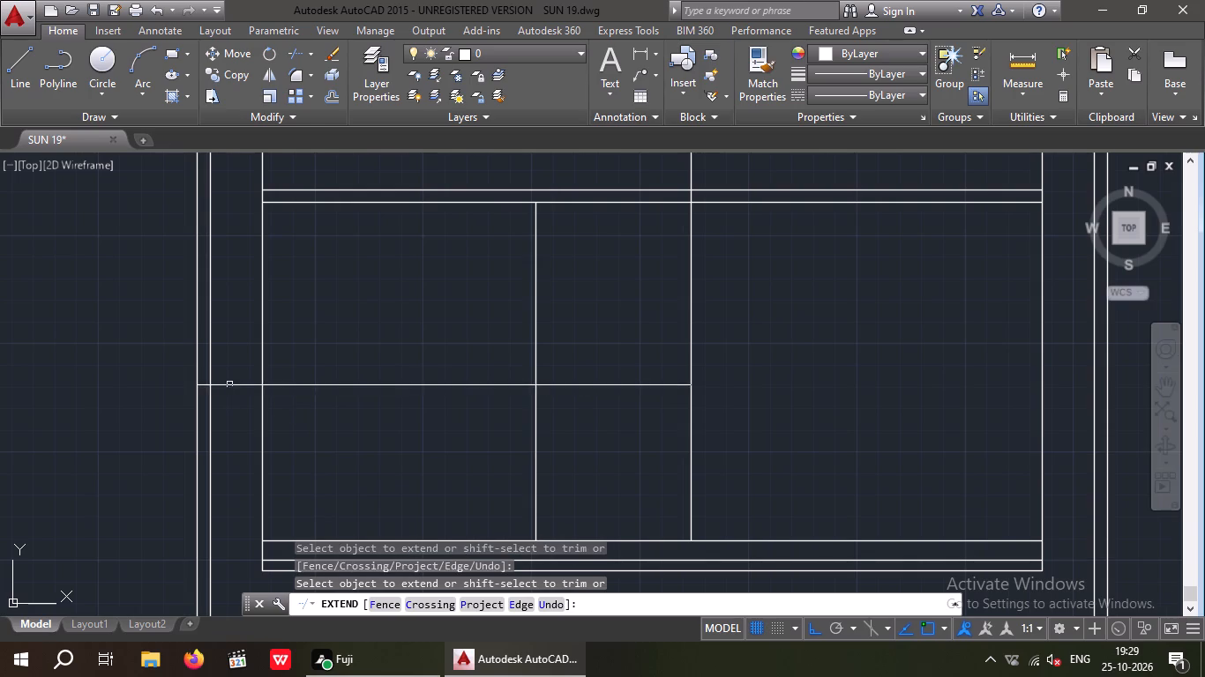
{"action": "scroll", "coordinate": [236, 386], "scroll_direction": "down", "scroll_amount": 2}
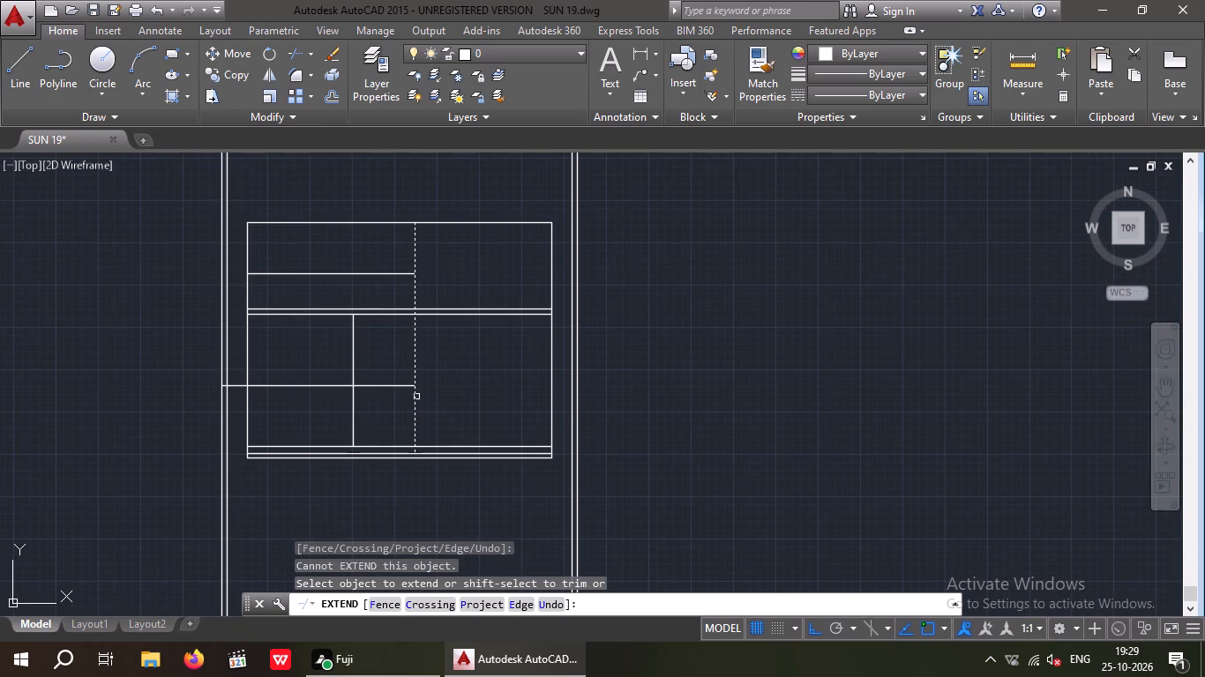
{"action": "key", "text": "Escape"}
{"action": "key", "text": "Escape"}
{"action": "key", "text": "Escape"}
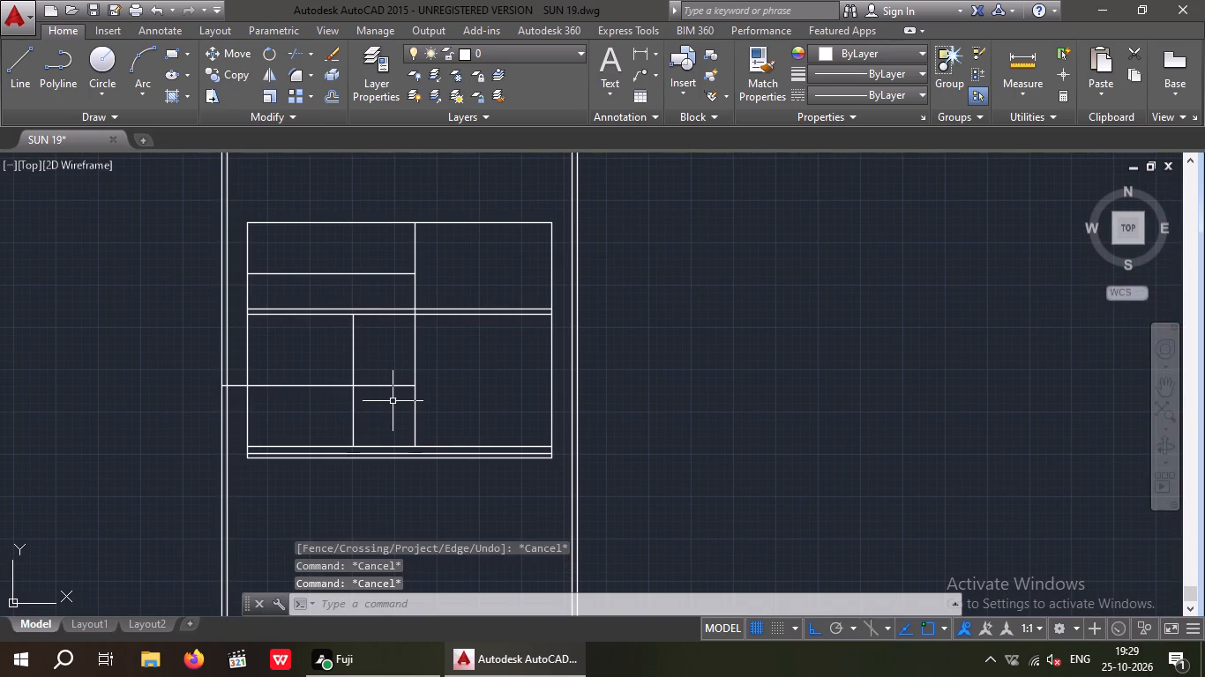
Extend the 6' level line on the stair side to the boundary wall's outer projection line.
{"action": "type", "text": "EX"}
{"action": "key", "text": "space"}
{"action": "key", "text": "space"}
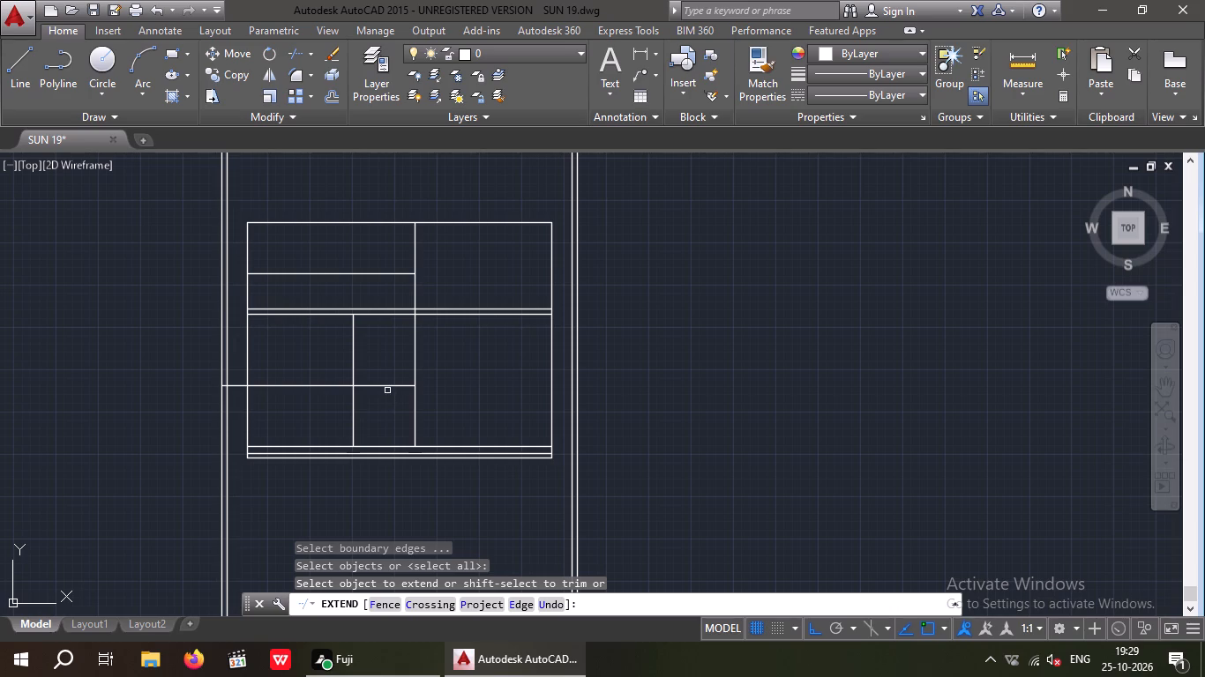
{"action": "left_click", "coordinate": [392, 388]}
{"action": "left_click", "coordinate": [482, 386]}
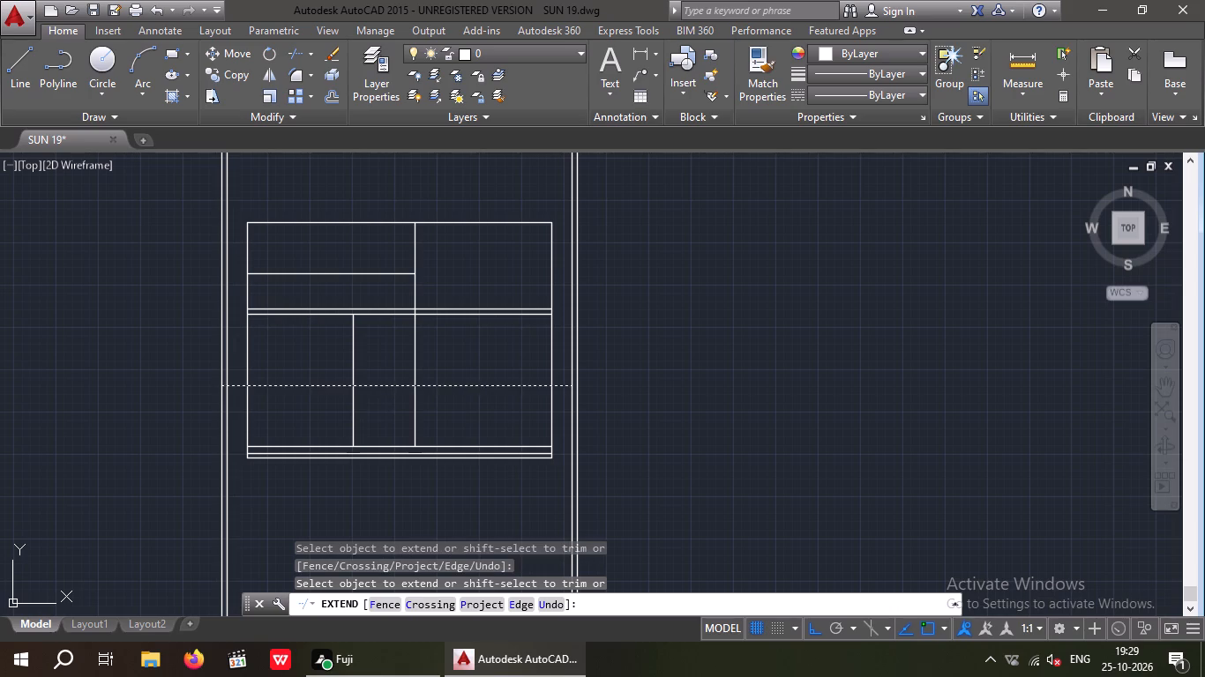
{"action": "left_click", "coordinate": [501, 385]}
{"action": "key", "text": "Escape"}
{"action": "key", "text": "Escape"}
{"action": "key", "text": "Escape"}
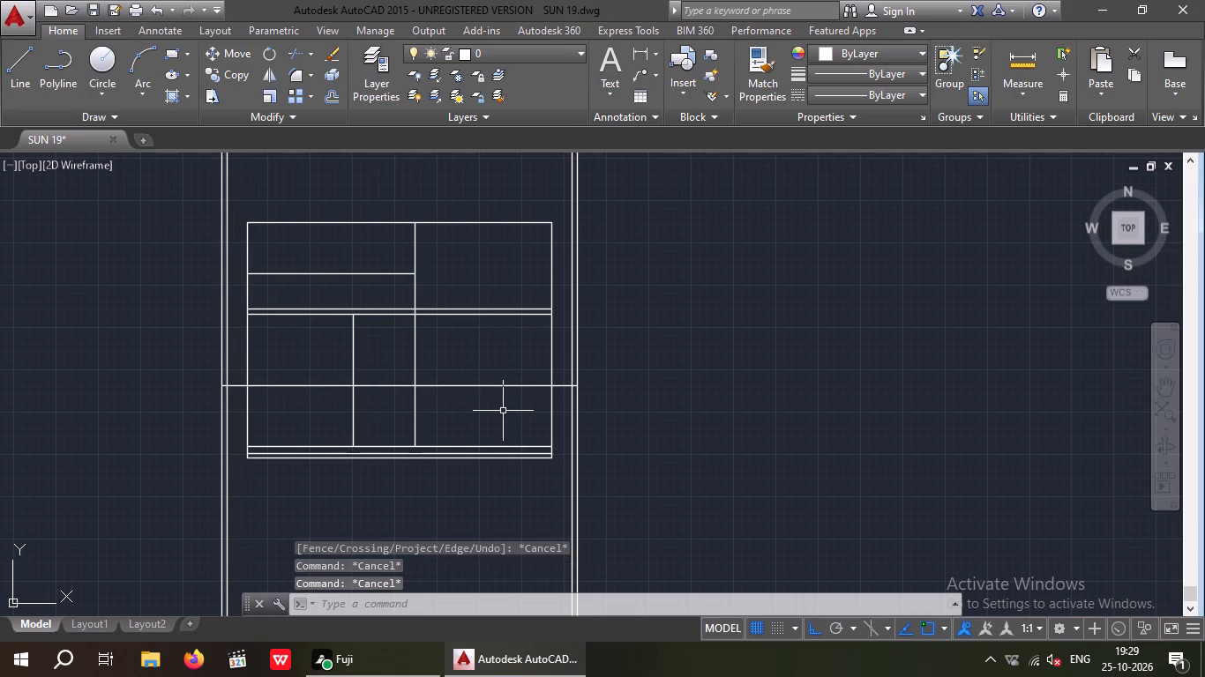
Trim the 6' level line between the elevation's third vertical line and the house's stair-side edge.
{"action": "type", "text": "TR"}
{"action": "key", "text": "space"}
{"action": "key", "text": "space"}
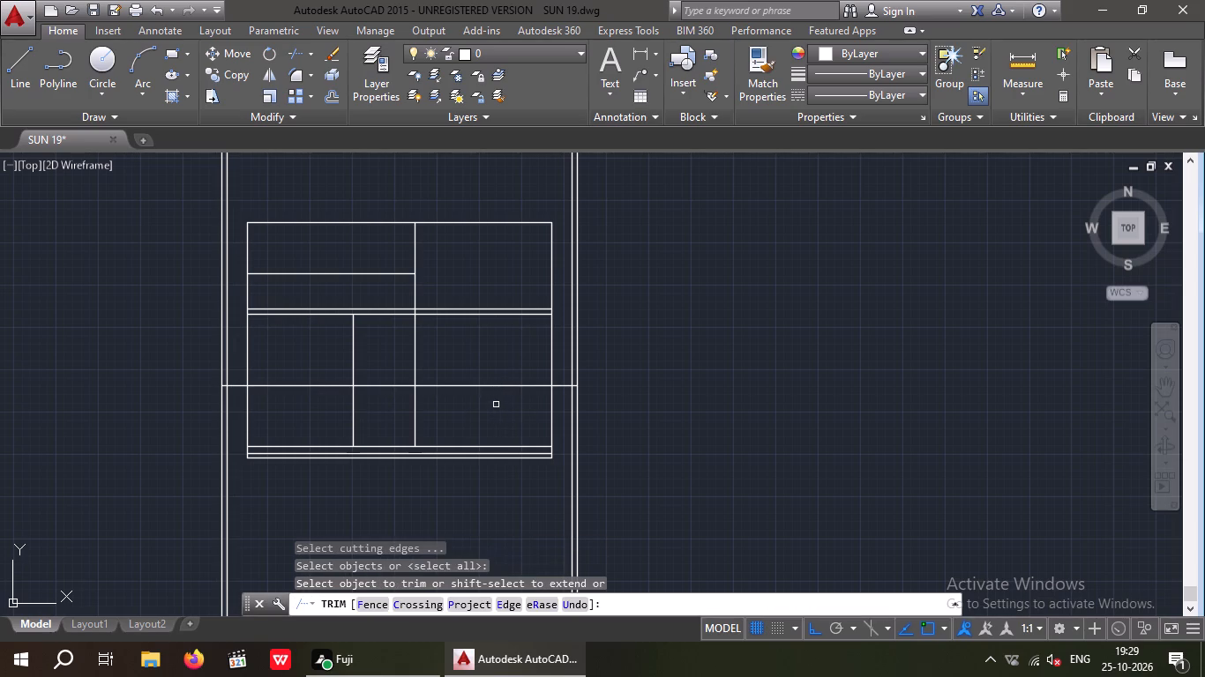
{"action": "scroll", "coordinate": [496, 405], "scroll_direction": "up", "scroll_amount": 1}
{"action": "left_click_drag", "start_coordinate": [500, 414], "coordinate": [466, 398]}
{"action": "left_click", "coordinate": [440, 367]}
{"action": "scroll", "coordinate": [440, 371], "scroll_direction": "down", "scroll_amount": 2}
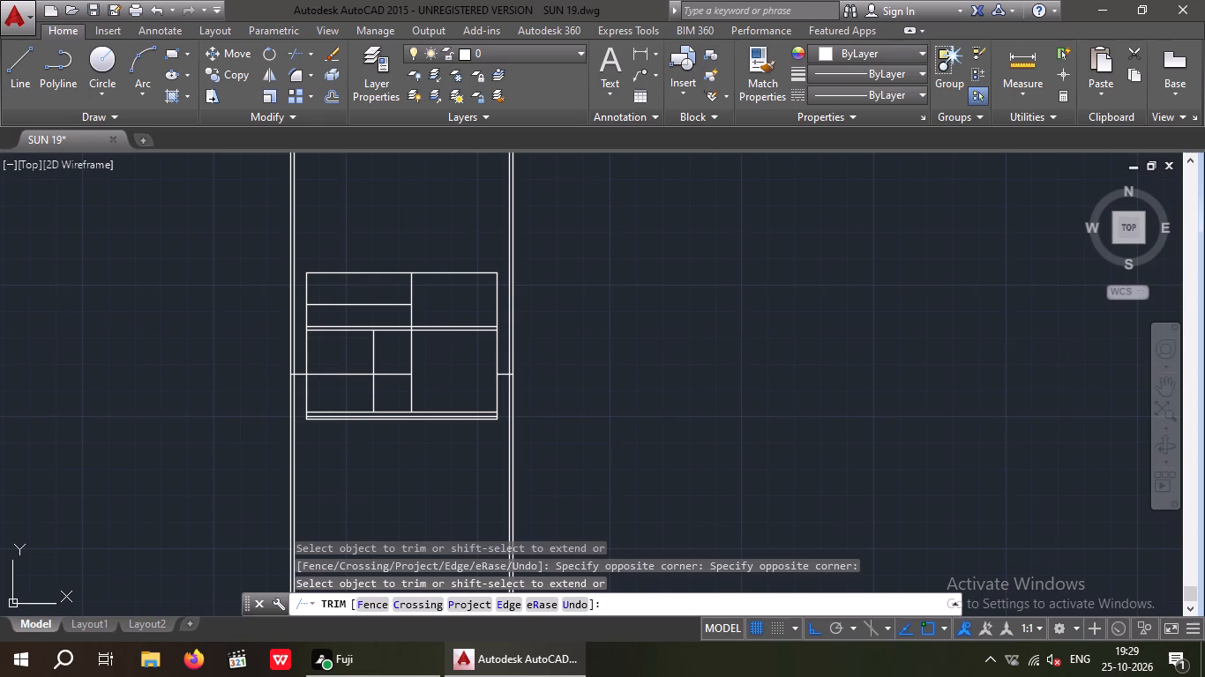
{"action": "scroll", "coordinate": [299, 433], "scroll_direction": "up", "scroll_amount": 4}
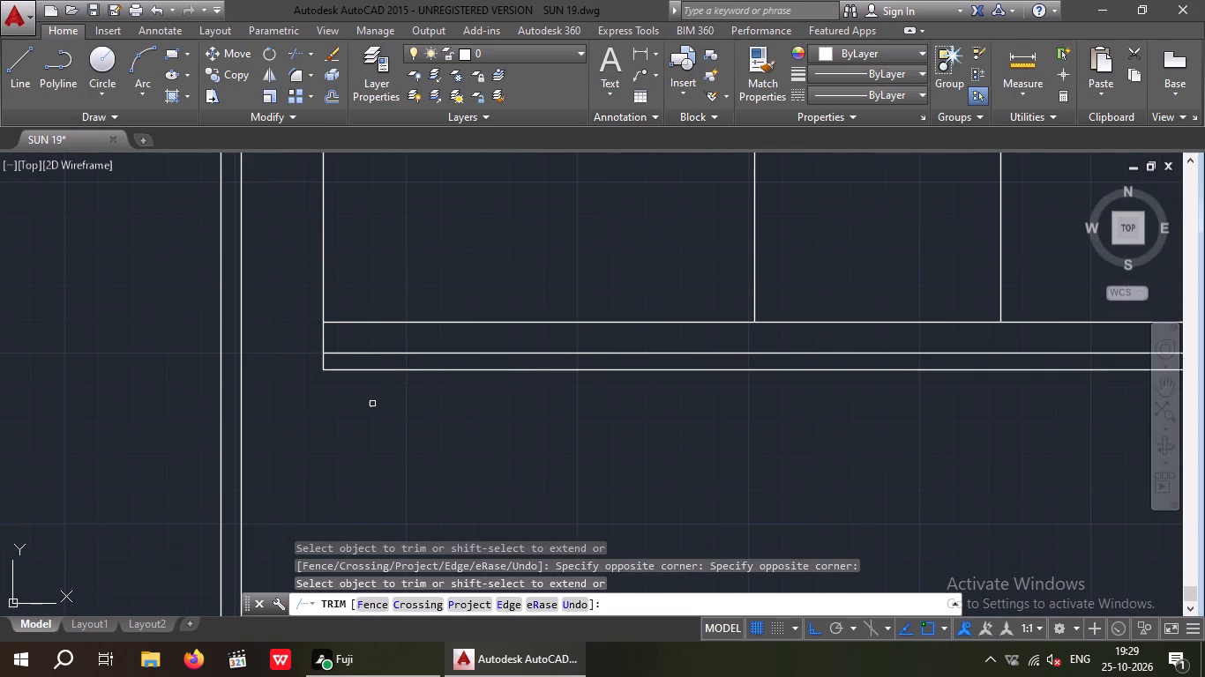
{"action": "key", "text": "Escape"}
{"action": "key", "text": "Escape"}
{"action": "key", "text": "Escape"}
Extend the two lowest base lines on the parking side to the boundary wall's outer projection line.
{"action": "key", "text": "e"}
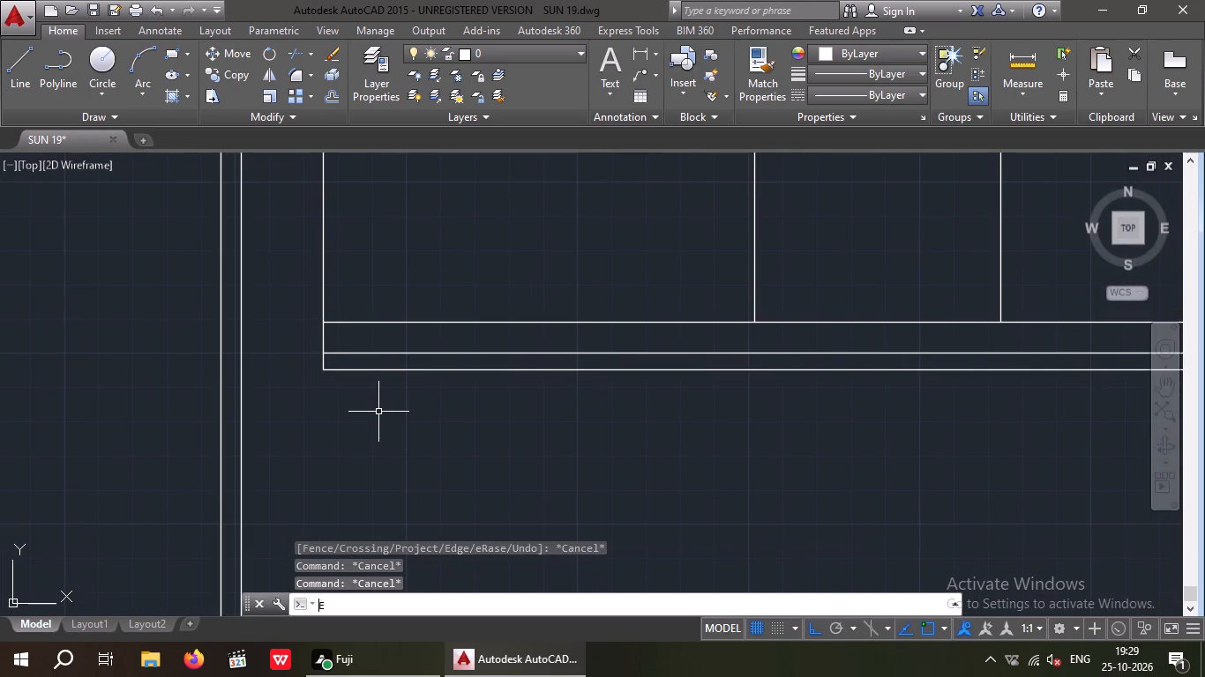
{"action": "type", "text": "X"}
{"action": "key", "text": "space"}
{"action": "key", "text": "space"}
{"action": "left_click_drag", "start_coordinate": [402, 420], "coordinate": [356, 405]}
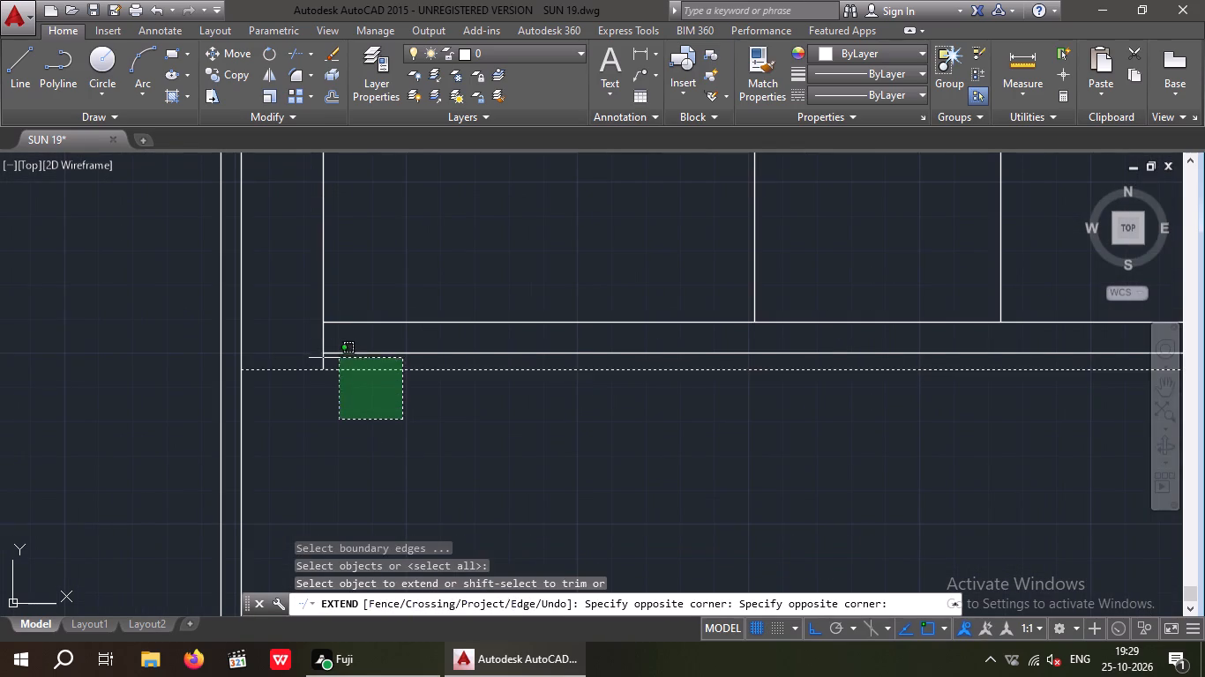
{"action": "left_click", "coordinate": [339, 351]}
{"action": "left_click_drag", "start_coordinate": [302, 398], "coordinate": [279, 393]}
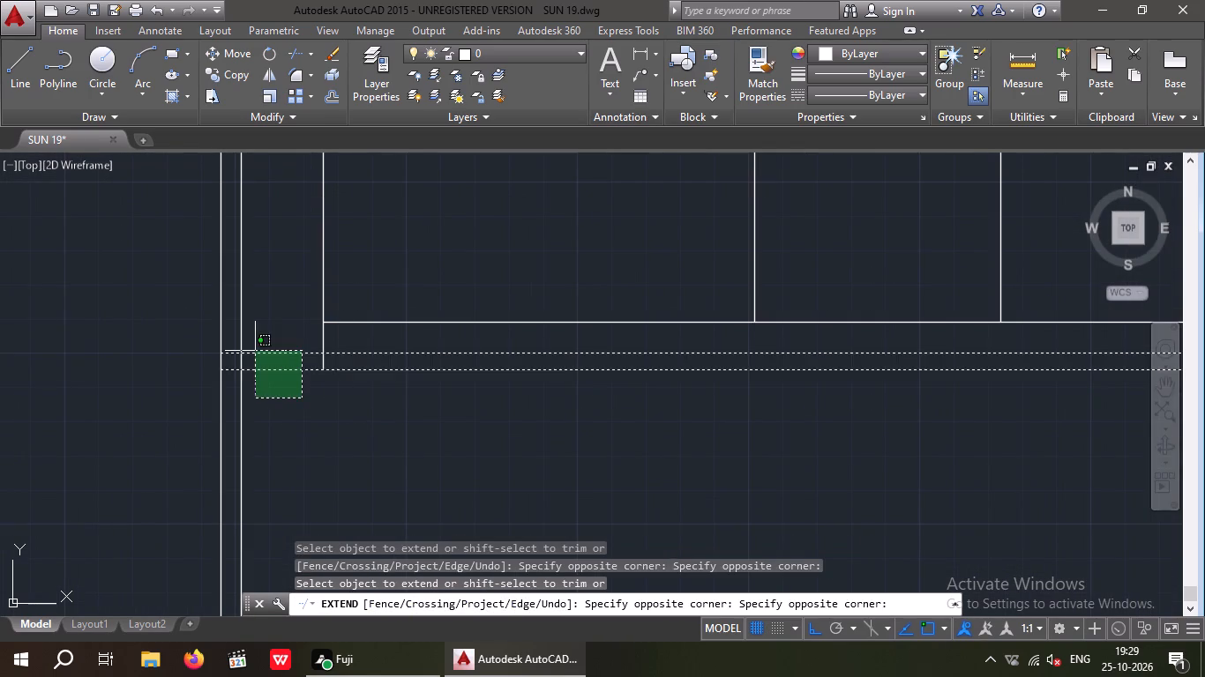
{"action": "left_click", "coordinate": [255, 351]}
{"action": "scroll", "coordinate": [253, 350], "scroll_direction": "down", "scroll_amount": 2}
{"action": "middle_click_drag", "start_coordinate": [300, 389], "coordinate": [245, 478]}
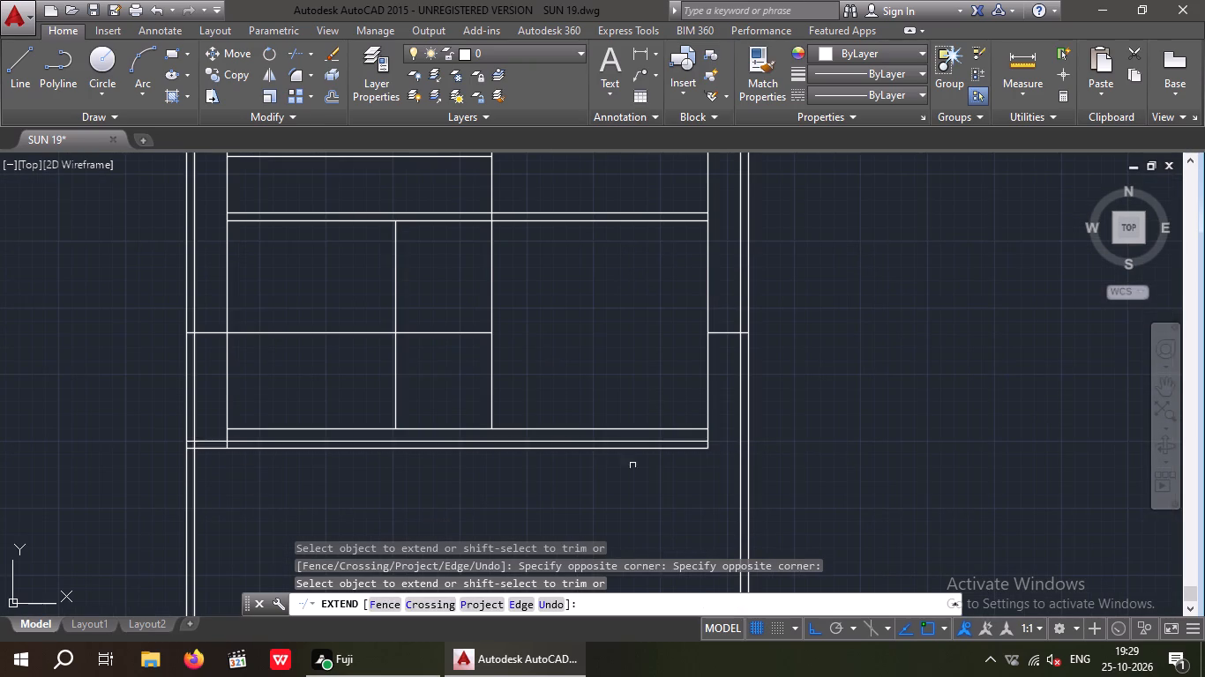
Extend the two lowest base lines on the stair side to the boundary wall's outer projection line.
{"action": "scroll", "coordinate": [660, 469], "scroll_direction": "up", "scroll_amount": 1}
{"action": "left_click_drag", "start_coordinate": [702, 483], "coordinate": [691, 462]}
{"action": "left_click", "coordinate": [677, 423]}
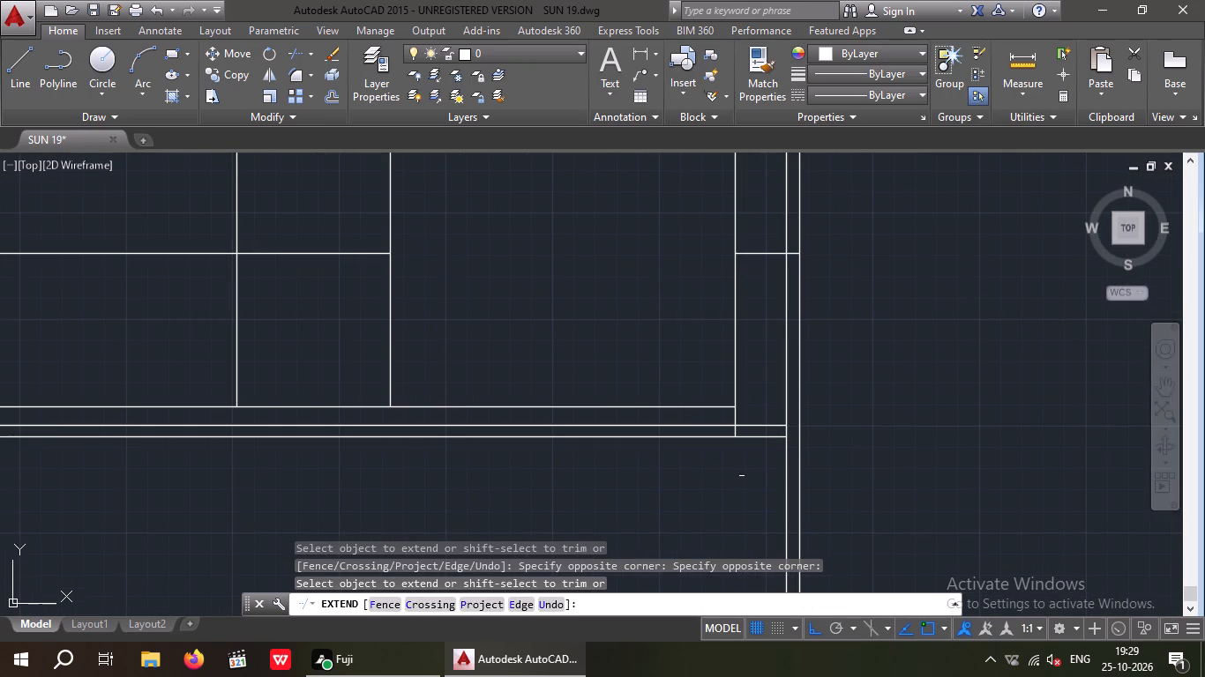
{"action": "left_click", "coordinate": [758, 467]}
{"action": "left_click", "coordinate": [750, 424]}
{"action": "scroll", "coordinate": [750, 425], "scroll_direction": "down", "scroll_amount": 2}
{"action": "middle_click_drag", "start_coordinate": [816, 450], "coordinate": [813, 470]}
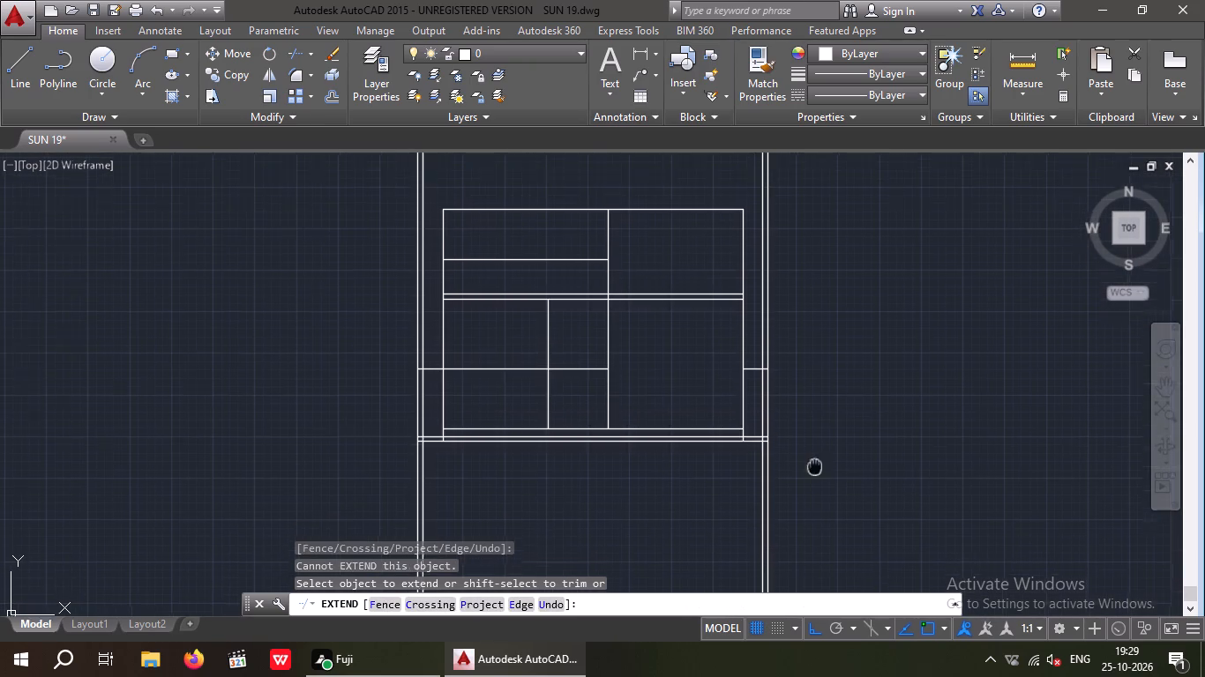
{"action": "middle_click_drag", "start_coordinate": [813, 470], "coordinate": [808, 494]}
{"action": "key", "text": "Escape"}
{"action": "key", "text": "Escape"}
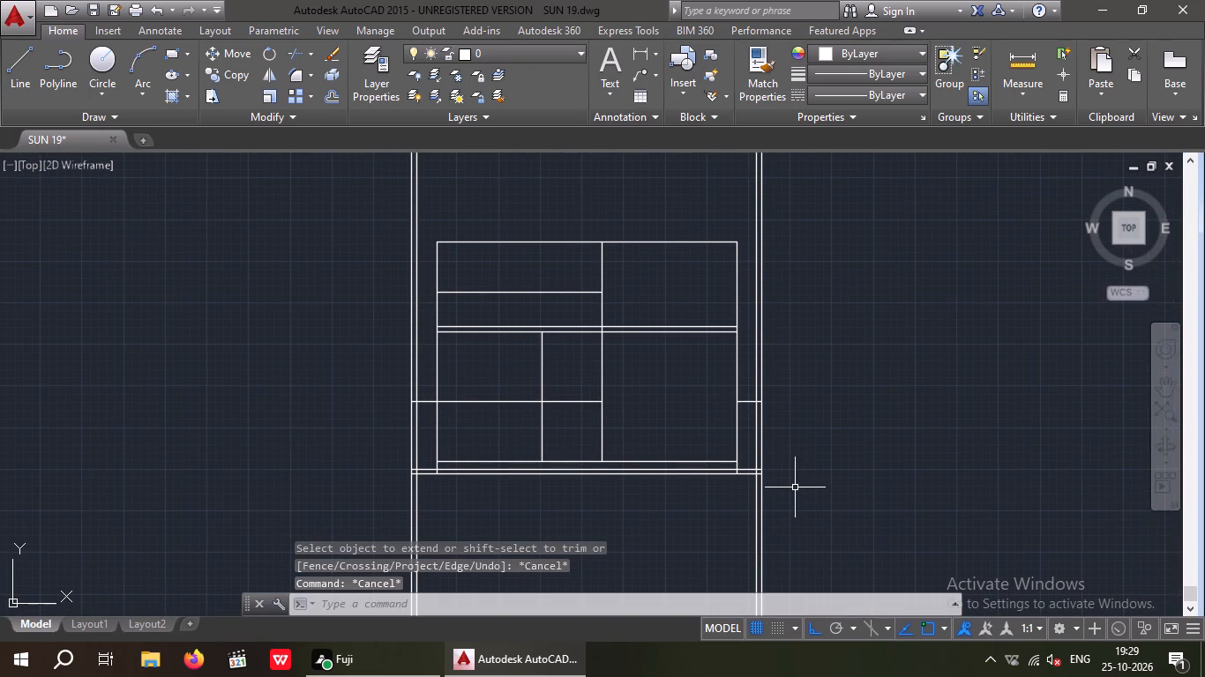
Trim both pairs of boundary wall projection lines above the 6' level line.
{"action": "key", "text": "t"}
{"action": "key", "text": "r"}
{"action": "key", "text": "space"}
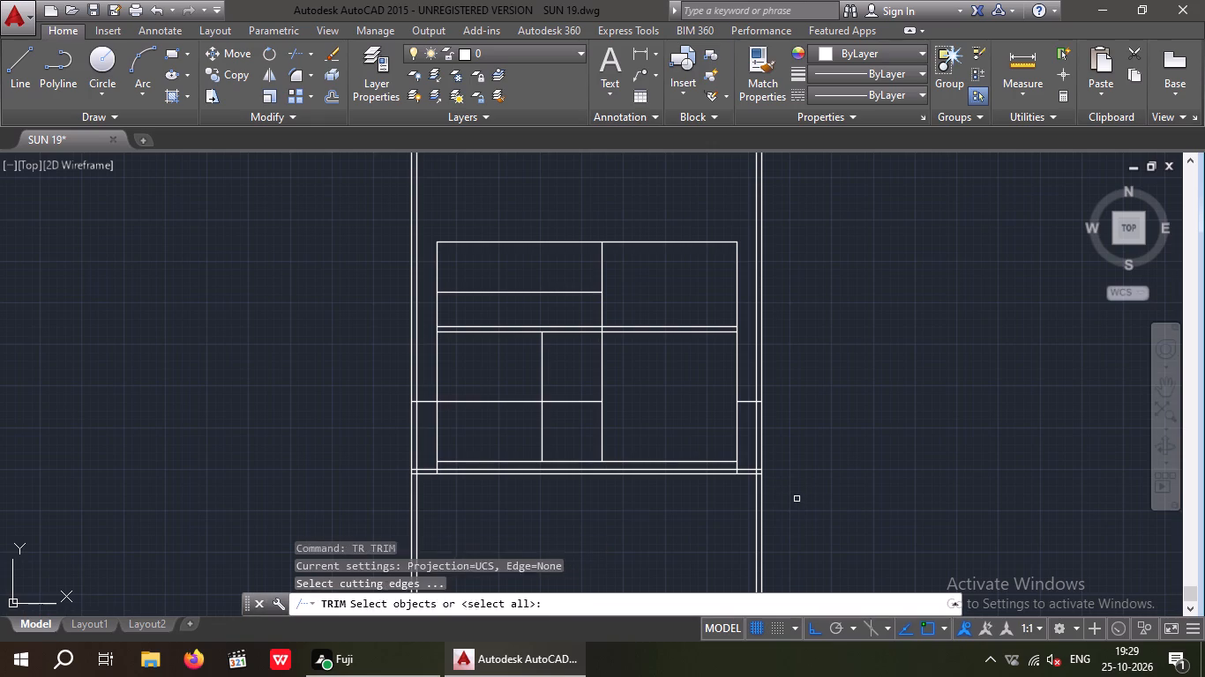
{"action": "key", "text": "space"}
{"action": "scroll", "coordinate": [756, 393], "scroll_direction": "up", "scroll_amount": 3}
{"action": "left_click_drag", "start_coordinate": [797, 343], "coordinate": [737, 389]}
{"action": "left_click", "coordinate": [730, 394]}
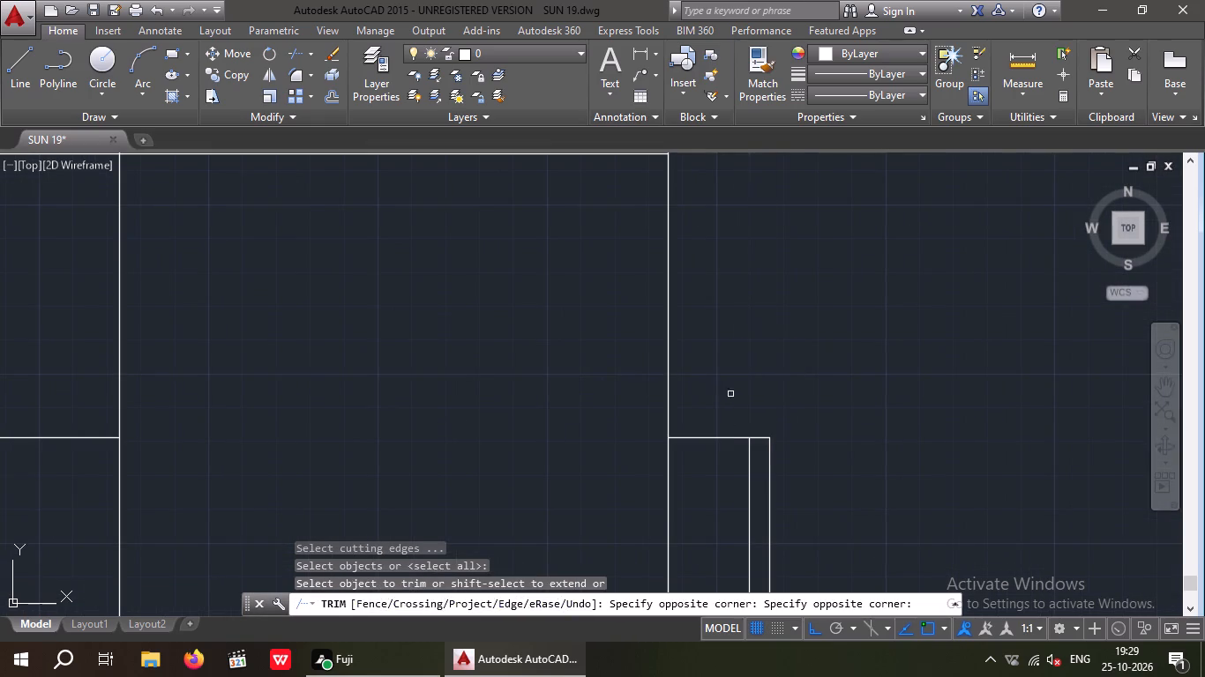
{"action": "scroll", "coordinate": [759, 359], "scroll_direction": "down", "scroll_amount": 3}
{"action": "scroll", "coordinate": [390, 355], "scroll_direction": "up", "scroll_amount": 3}
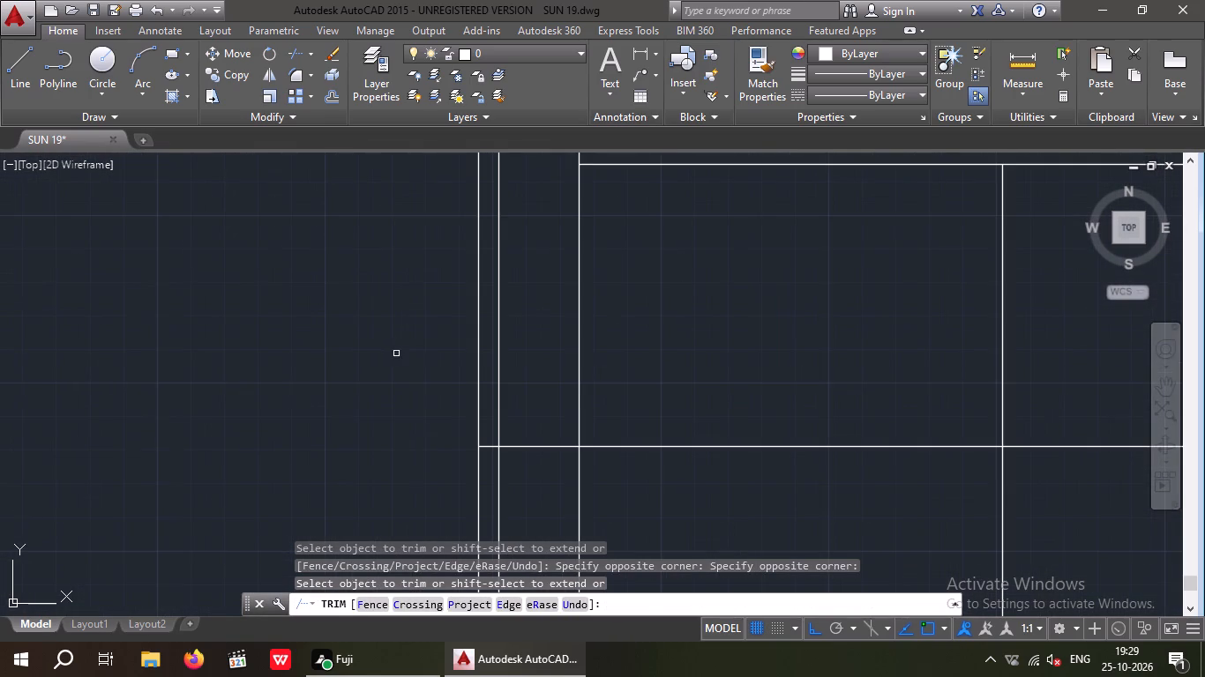
{"action": "left_click_drag", "start_coordinate": [524, 313], "coordinate": [409, 369]}
{"action": "left_click_drag", "start_coordinate": [360, 382], "coordinate": [370, 376]}
{"action": "scroll", "coordinate": [386, 330], "scroll_direction": "down", "scroll_amount": 3}
Trim both pairs of boundary wall projection lines below the lowest base line.
{"action": "scroll", "coordinate": [422, 467], "scroll_direction": "up", "scroll_amount": 2}
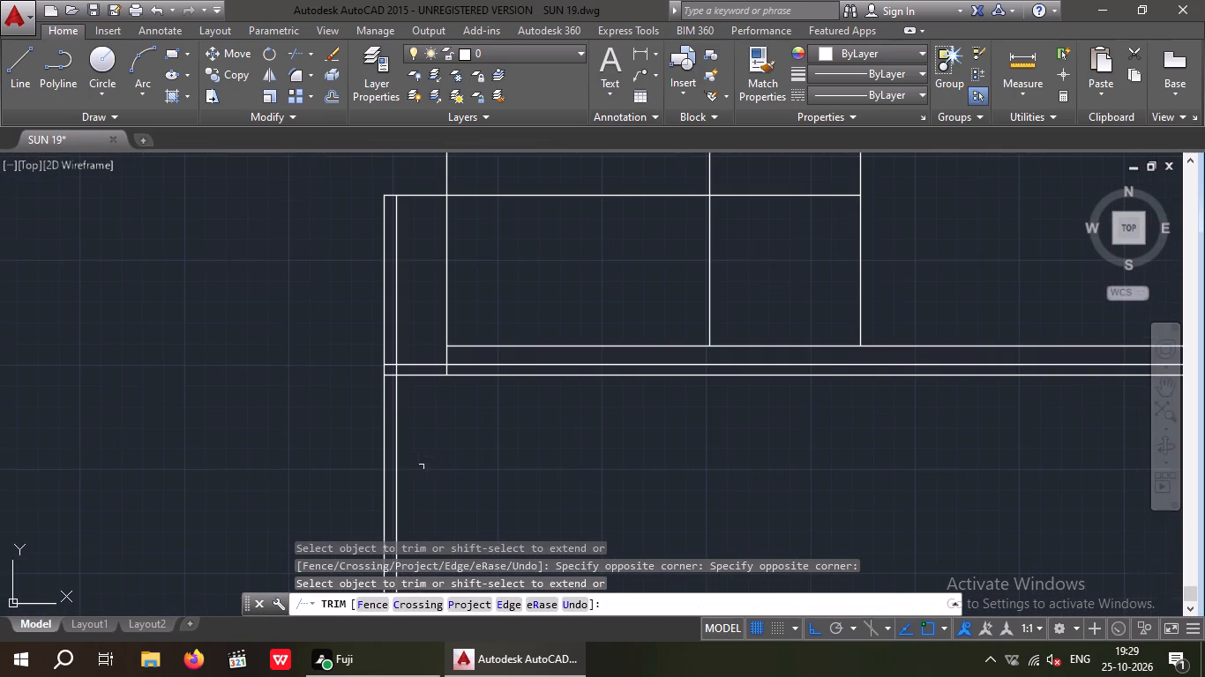
{"action": "left_click_drag", "start_coordinate": [430, 406], "coordinate": [343, 433]}
{"action": "left_click", "coordinate": [339, 435]}
{"action": "scroll", "coordinate": [345, 422], "scroll_direction": "down", "scroll_amount": 2}
{"action": "scroll", "coordinate": [689, 445], "scroll_direction": "up", "scroll_amount": 2}
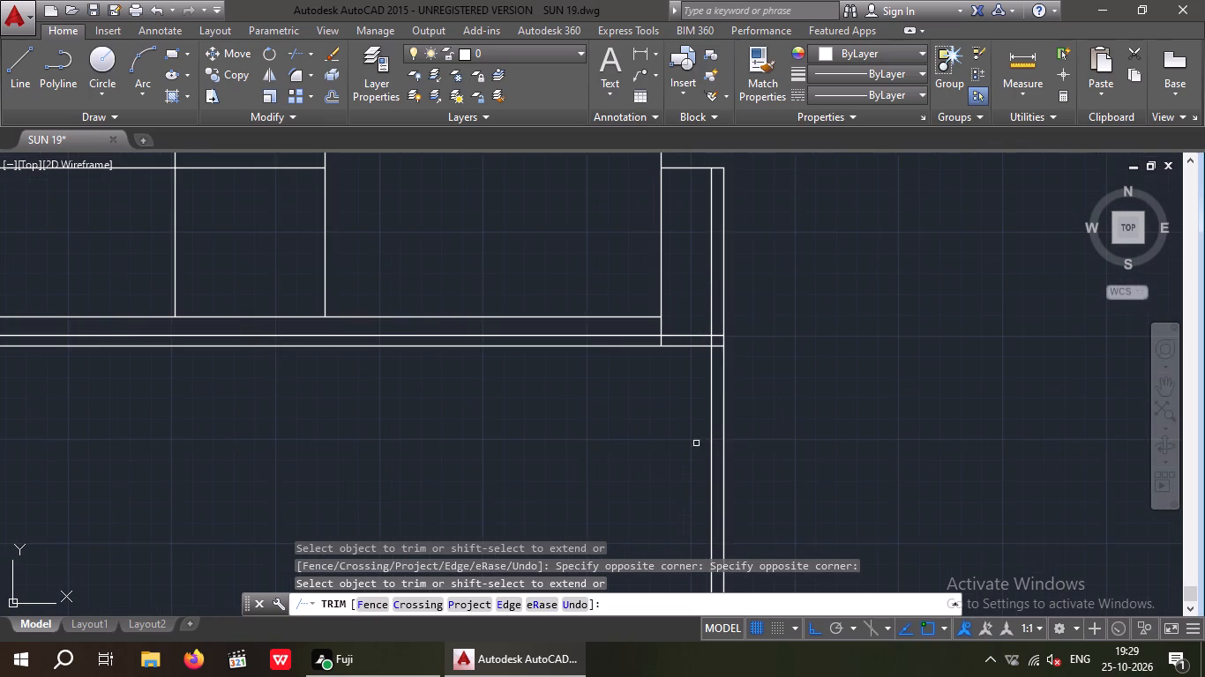
{"action": "left_click_drag", "start_coordinate": [759, 390], "coordinate": [664, 452]}
{"action": "left_click", "coordinate": [660, 454]}
Trim the inner boundary wall lines between the two lowest base lines at both ends of the elevation.
{"action": "middle_click_drag", "start_coordinate": [670, 448], "coordinate": [670, 544]}
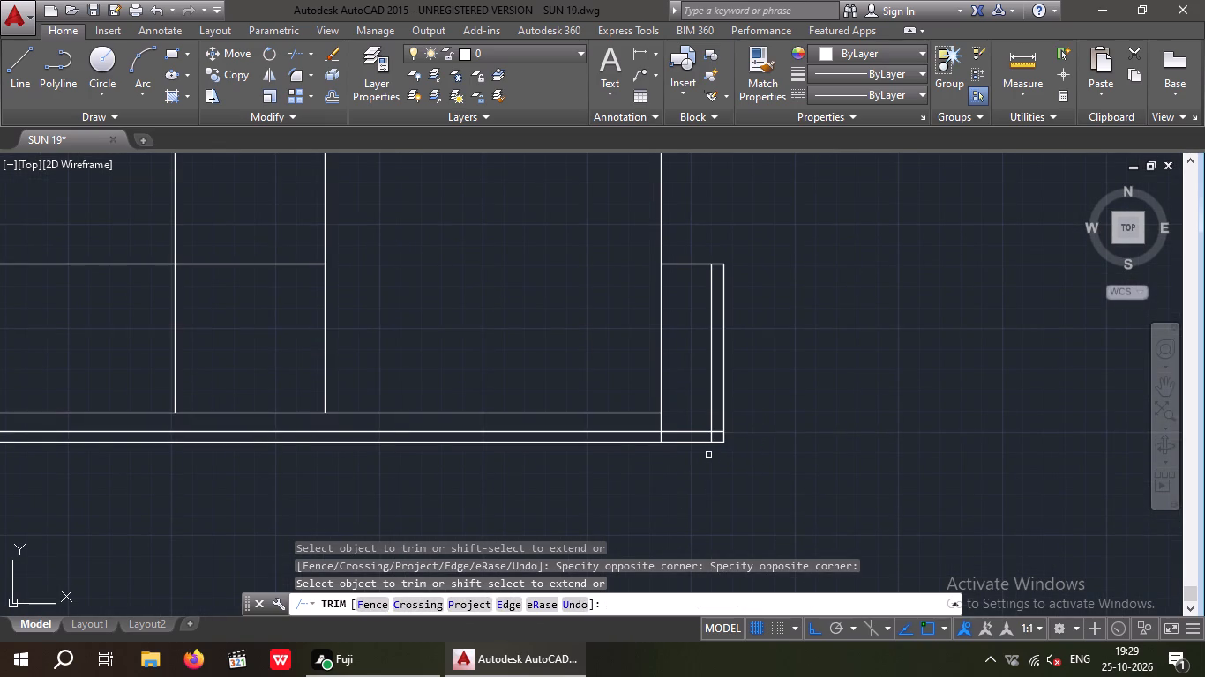
{"action": "scroll", "coordinate": [711, 442], "scroll_direction": "up", "scroll_amount": 3}
{"action": "left_click_drag", "start_coordinate": [726, 436], "coordinate": [663, 443]}
{"action": "left_click", "coordinate": [663, 443]}
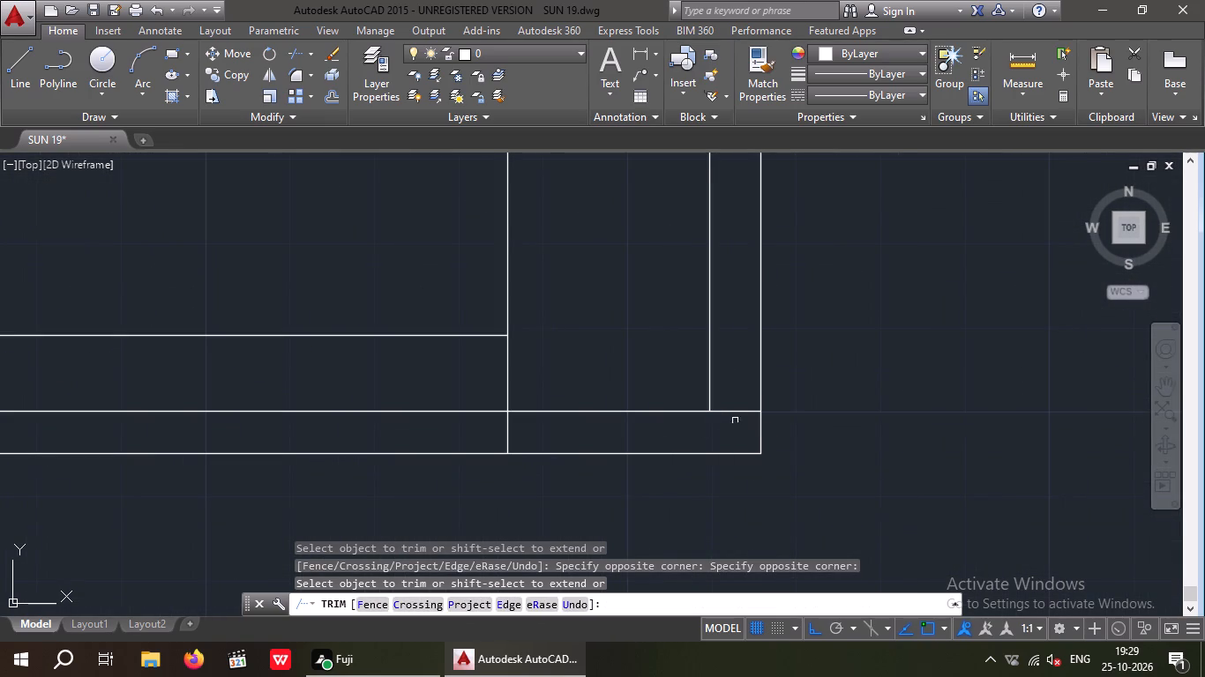
{"action": "scroll", "coordinate": [760, 437], "scroll_direction": "down", "scroll_amount": 3}
{"action": "middle_click_drag", "start_coordinate": [677, 524], "coordinate": [803, 523]}
{"action": "scroll", "coordinate": [804, 509], "scroll_direction": "down", "scroll_amount": 2}
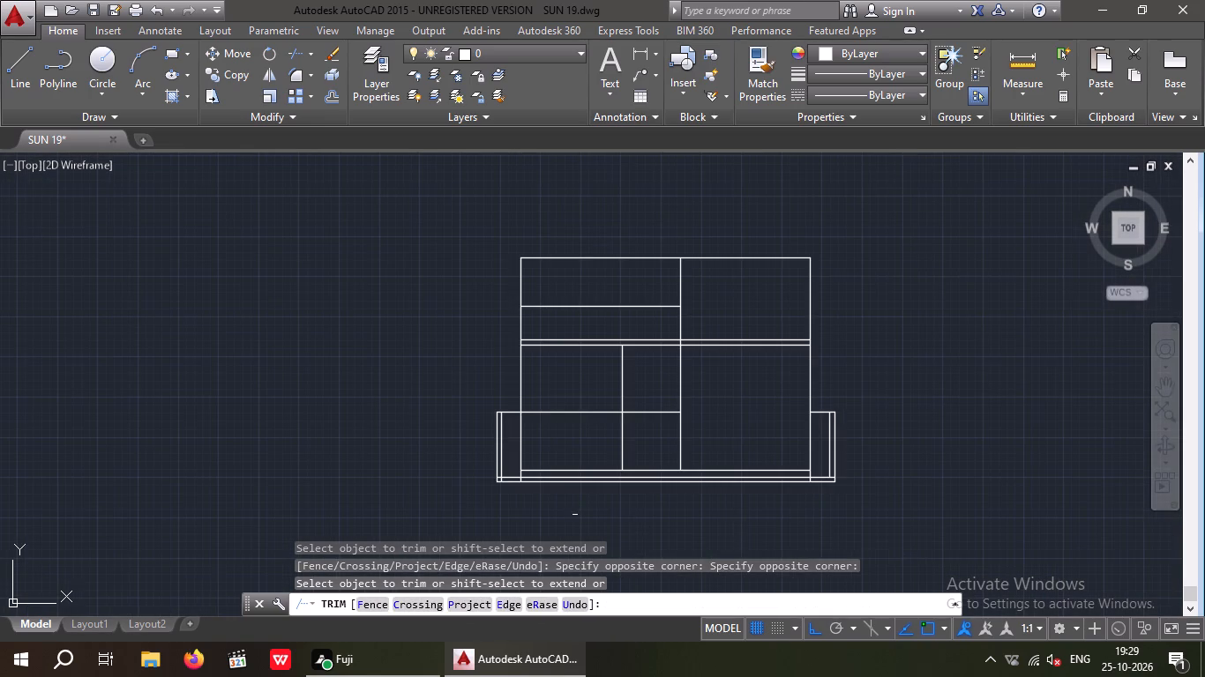
{"action": "middle_click_drag", "start_coordinate": [576, 512], "coordinate": [675, 497]}
{"action": "scroll", "coordinate": [601, 453], "scroll_direction": "up", "scroll_amount": 4}
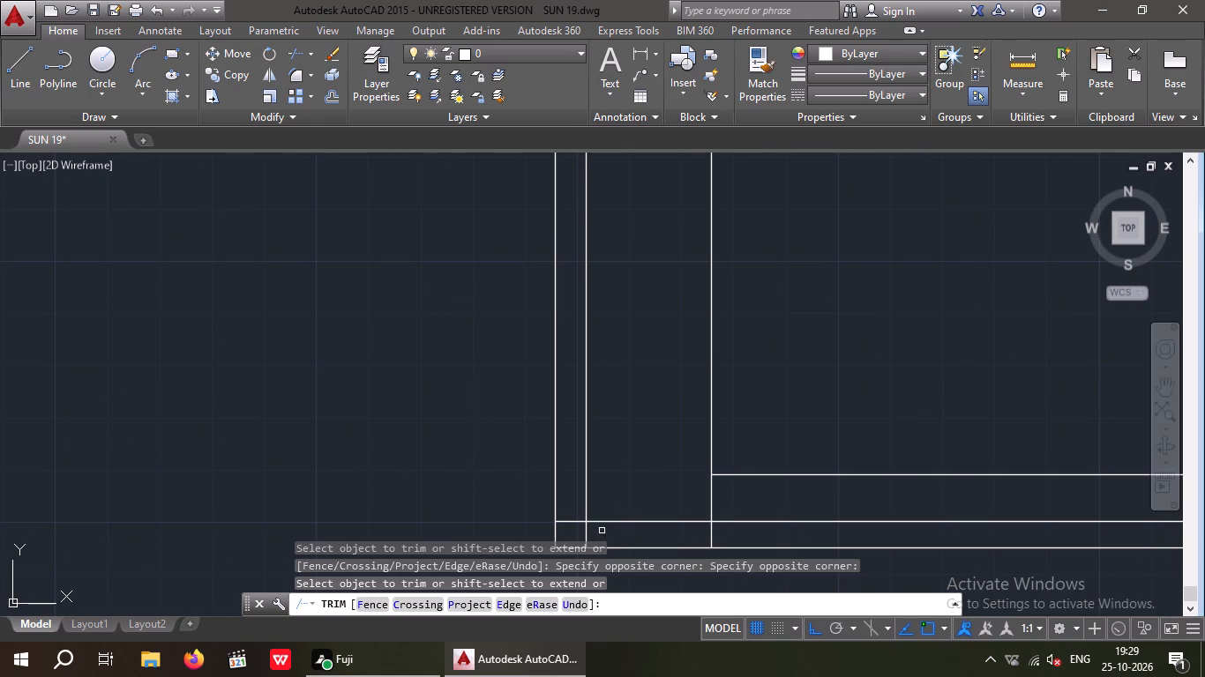
{"action": "middle_click_drag", "start_coordinate": [603, 529], "coordinate": [605, 455]}
{"action": "scroll", "coordinate": [602, 464], "scroll_direction": "up", "scroll_amount": 1}
{"action": "left_click_drag", "start_coordinate": [601, 458], "coordinate": [554, 466]}
{"action": "left_click_drag", "start_coordinate": [551, 467], "coordinate": [563, 463]}
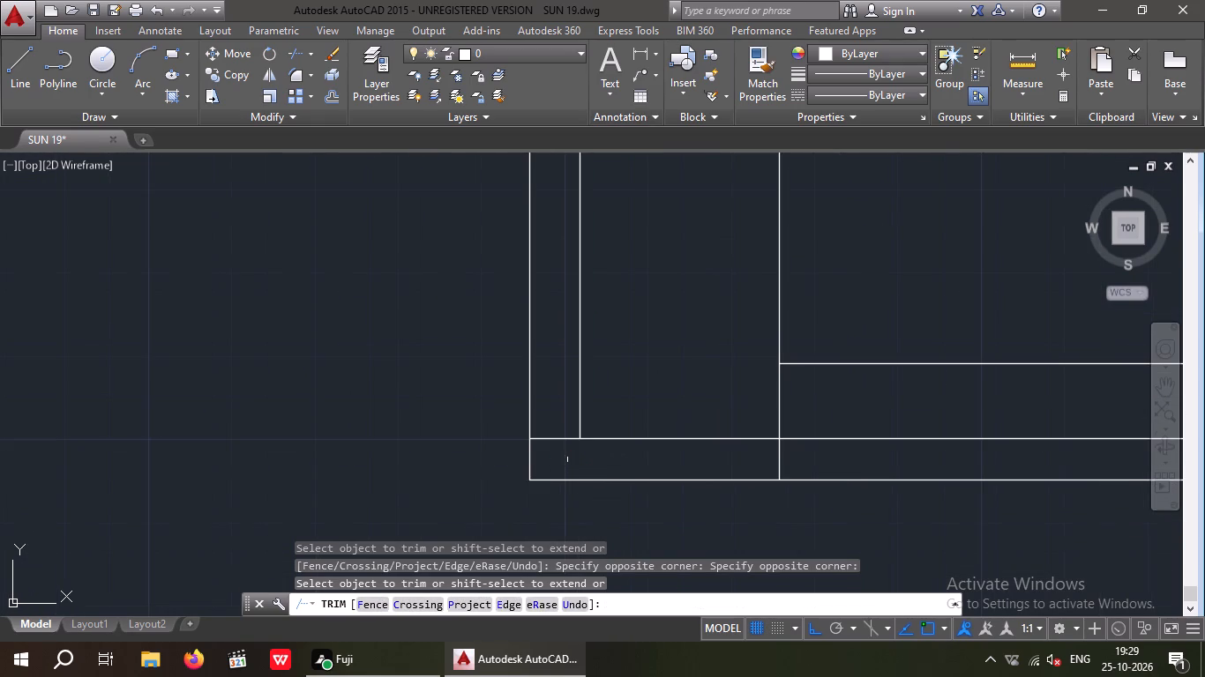
{"action": "scroll", "coordinate": [570, 459], "scroll_direction": "down", "scroll_amount": 3}
{"action": "middle_click_drag", "start_coordinate": [620, 492], "coordinate": [438, 517]}
{"action": "scroll", "coordinate": [498, 511], "scroll_direction": "down", "scroll_amount": 2}
{"action": "middle_click_drag", "start_coordinate": [611, 528], "coordinate": [482, 529]}
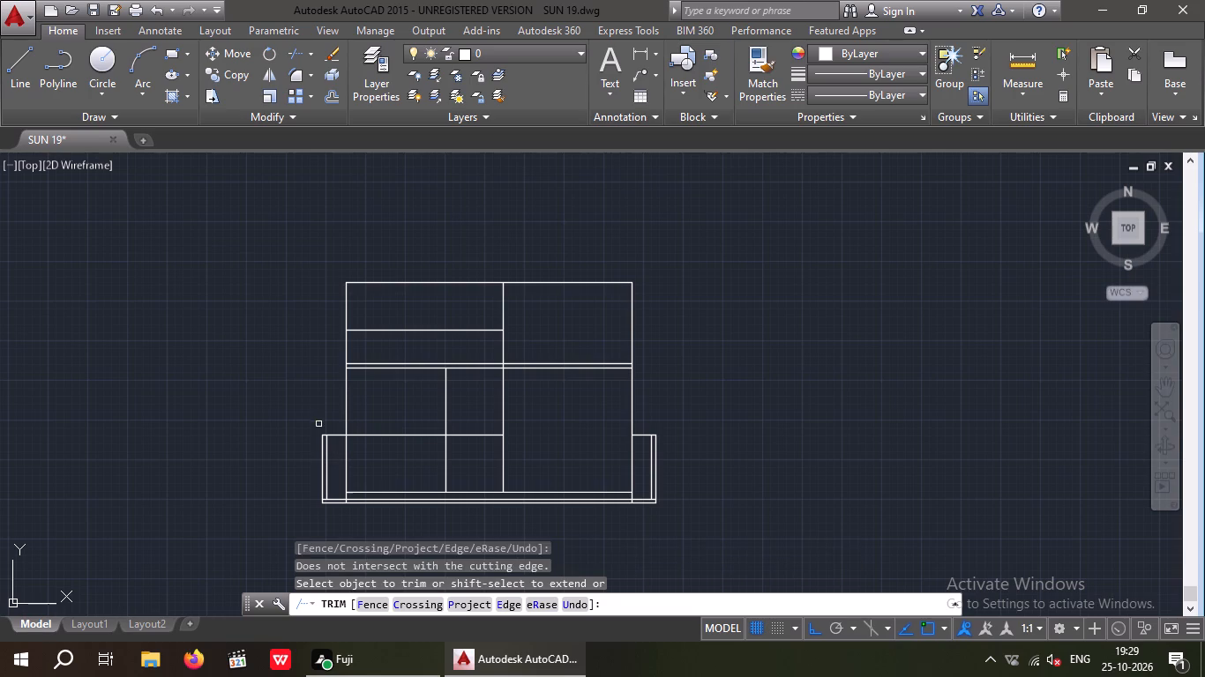
{"action": "scroll", "coordinate": [318, 422], "scroll_direction": "up", "scroll_amount": 2}
{"action": "scroll", "coordinate": [335, 433], "scroll_direction": "down", "scroll_amount": 1}
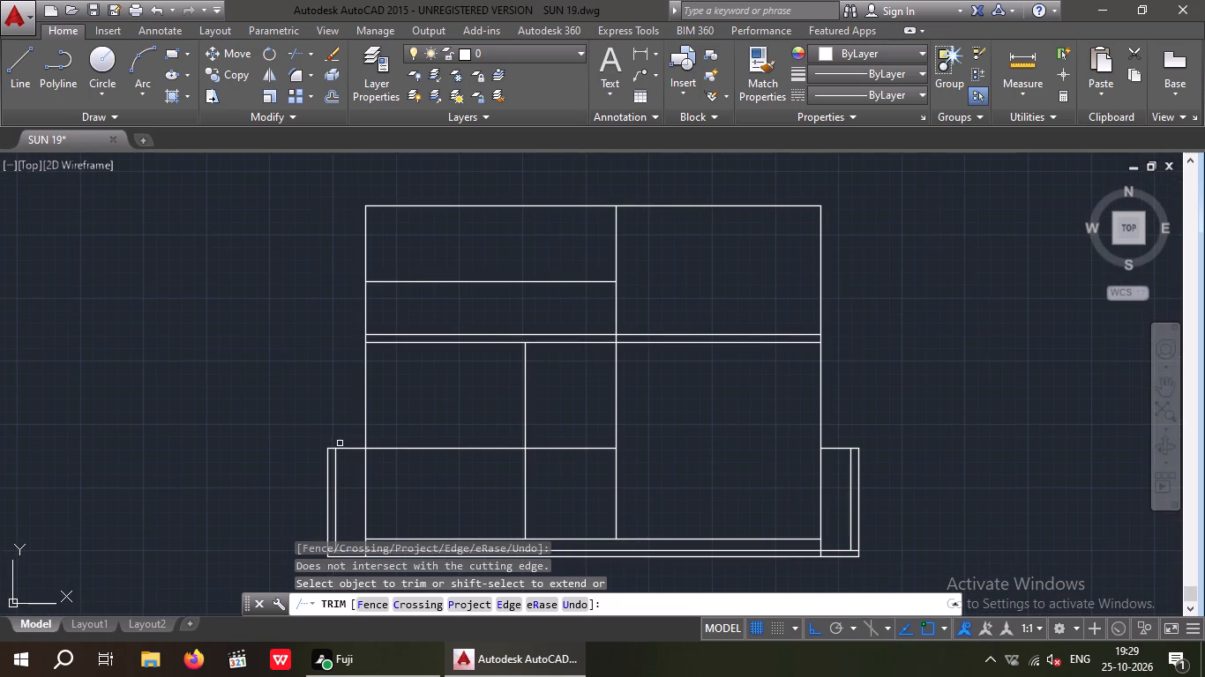
{"action": "key", "text": "Escape"}
{"action": "key", "text": "Escape"}
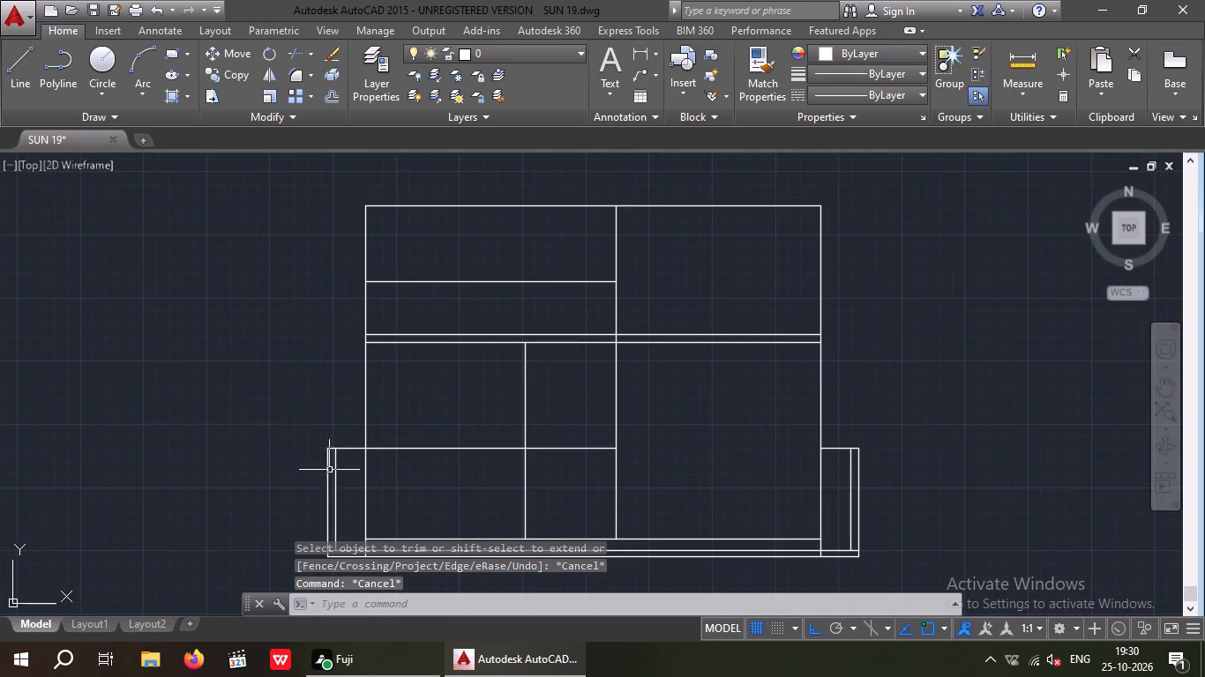
With ortho off, draw two parallel sloping lines from the parking-side boundary wall's inner and outer top corners up to the house's outer wall line.
{"action": "key", "text": "l"}
{"action": "key", "text": "space"}
{"action": "key", "text": "F8"}
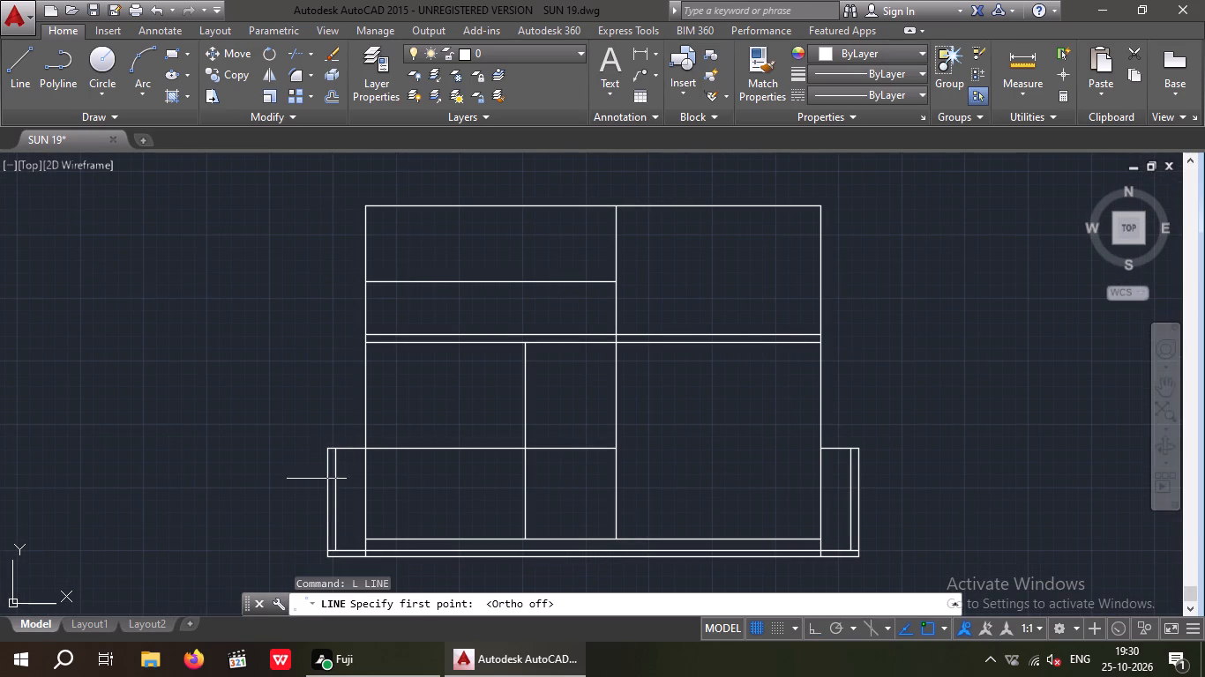
{"action": "scroll", "coordinate": [333, 464], "scroll_direction": "up", "scroll_amount": 2}
{"action": "left_click", "coordinate": [332, 425]}
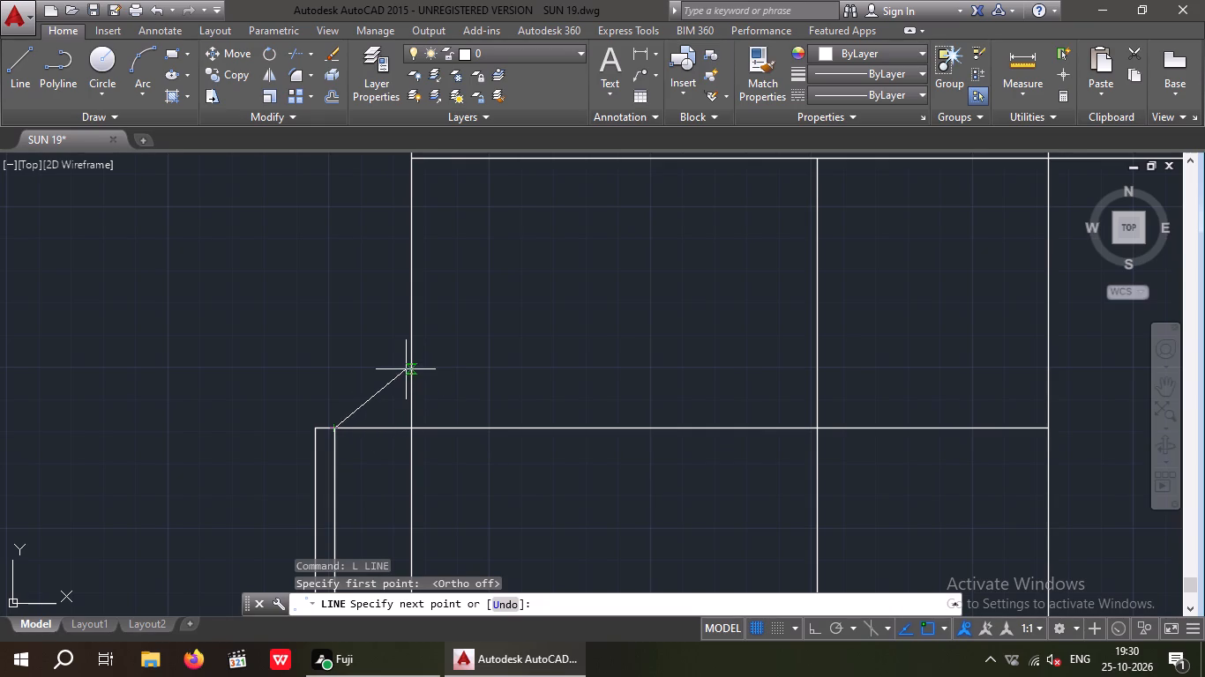
{"action": "left_click", "coordinate": [406, 369]}
{"action": "key", "text": "space"}
{"action": "key", "text": "space"}
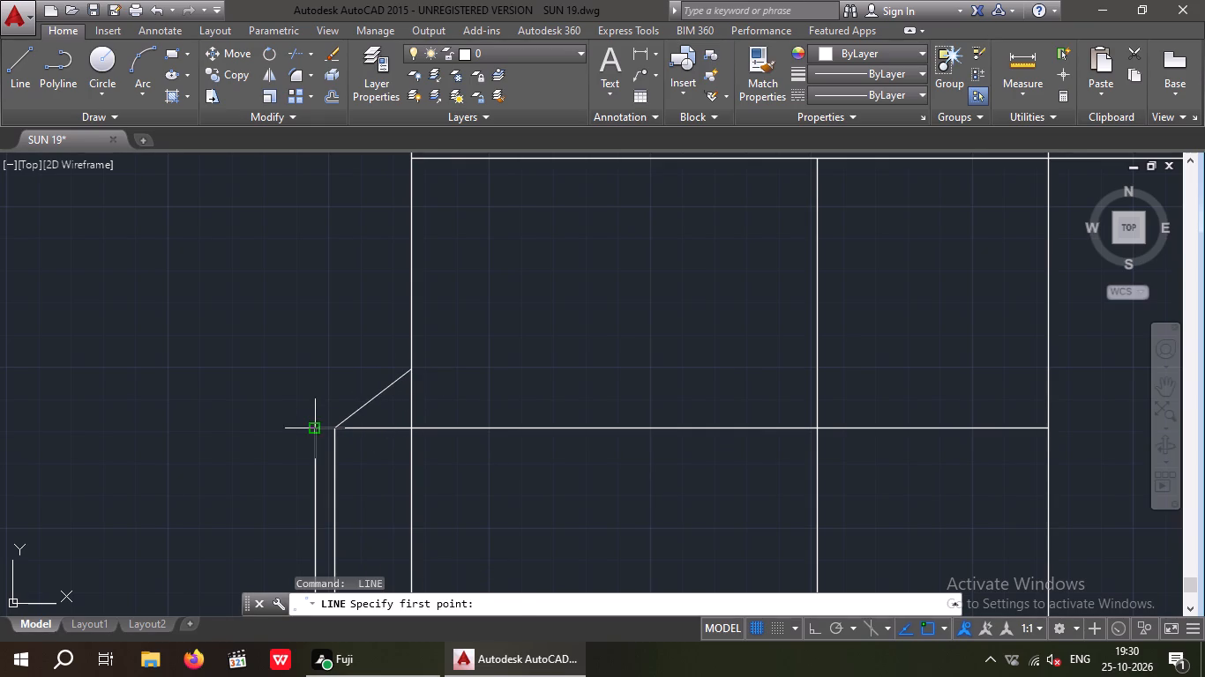
{"action": "left_click", "coordinate": [317, 427]}
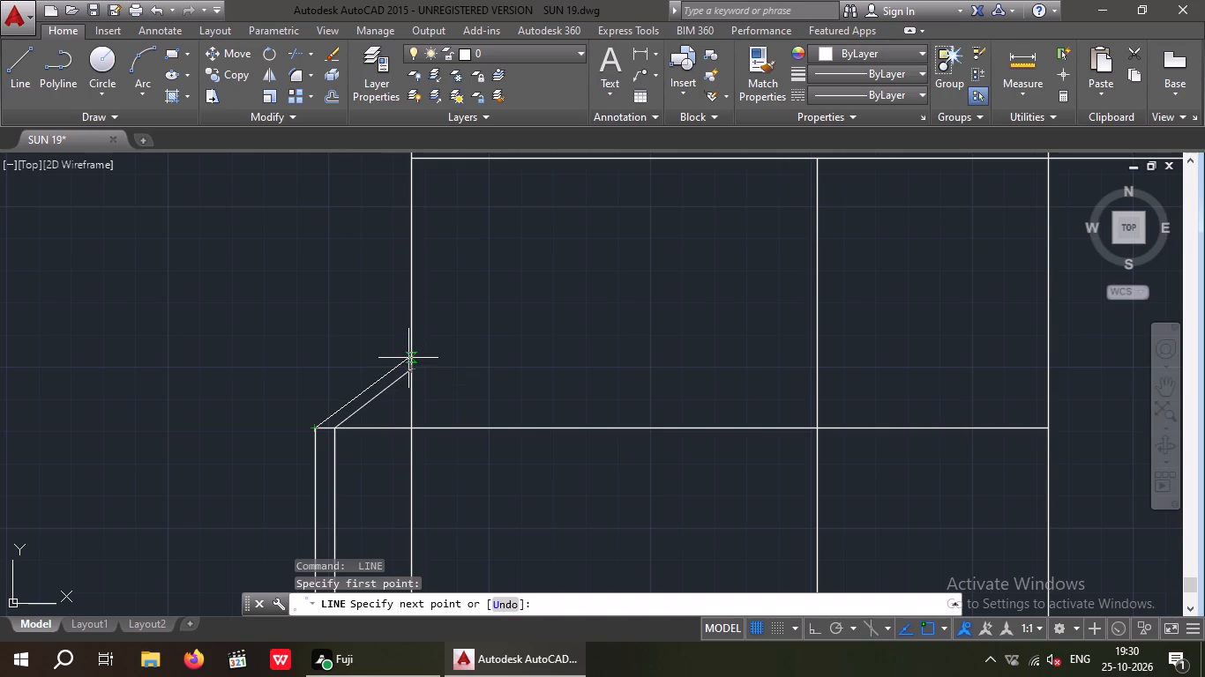
{"action": "left_click", "coordinate": [408, 358]}
{"action": "key", "text": "Escape"}
Draw two matching sloping lines from the stair-side boundary wall's inner and outer top corners up to the house's outer wall line.
{"action": "scroll", "coordinate": [362, 413], "scroll_direction": "down", "scroll_amount": 4}
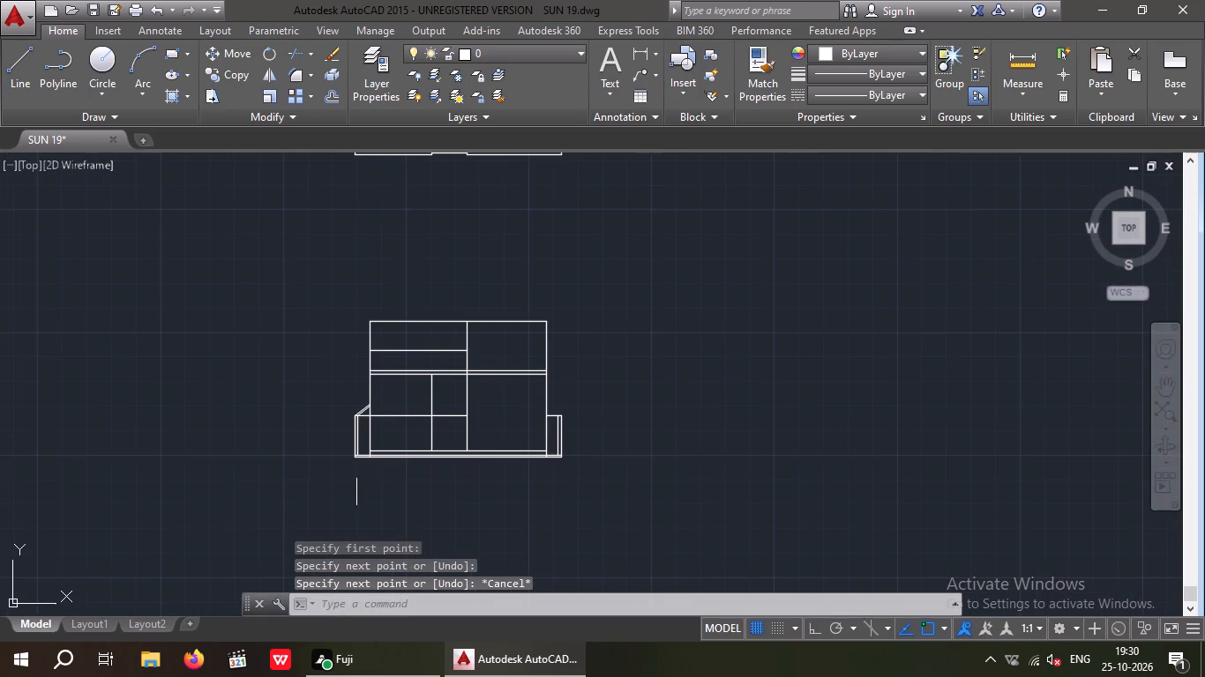
{"action": "middle_click_drag", "start_coordinate": [342, 492], "coordinate": [352, 509]}
{"action": "scroll", "coordinate": [584, 430], "scroll_direction": "up", "scroll_amount": 2}
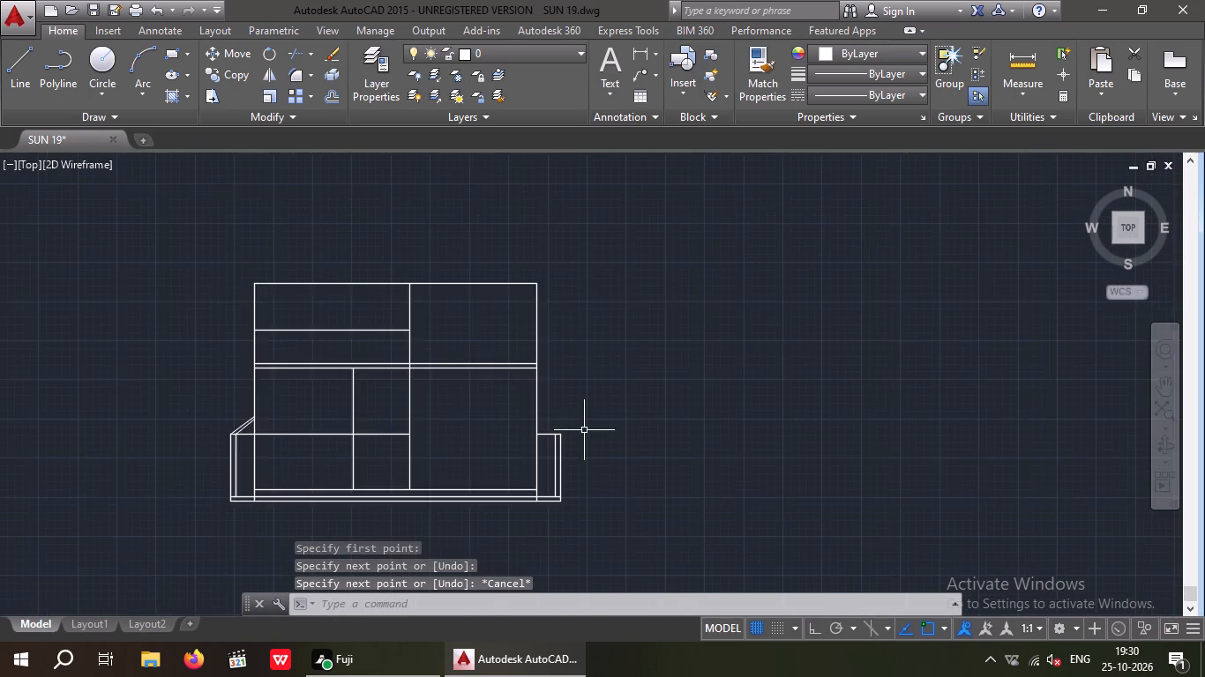
{"action": "middle_click_drag", "start_coordinate": [576, 435], "coordinate": [556, 485]}
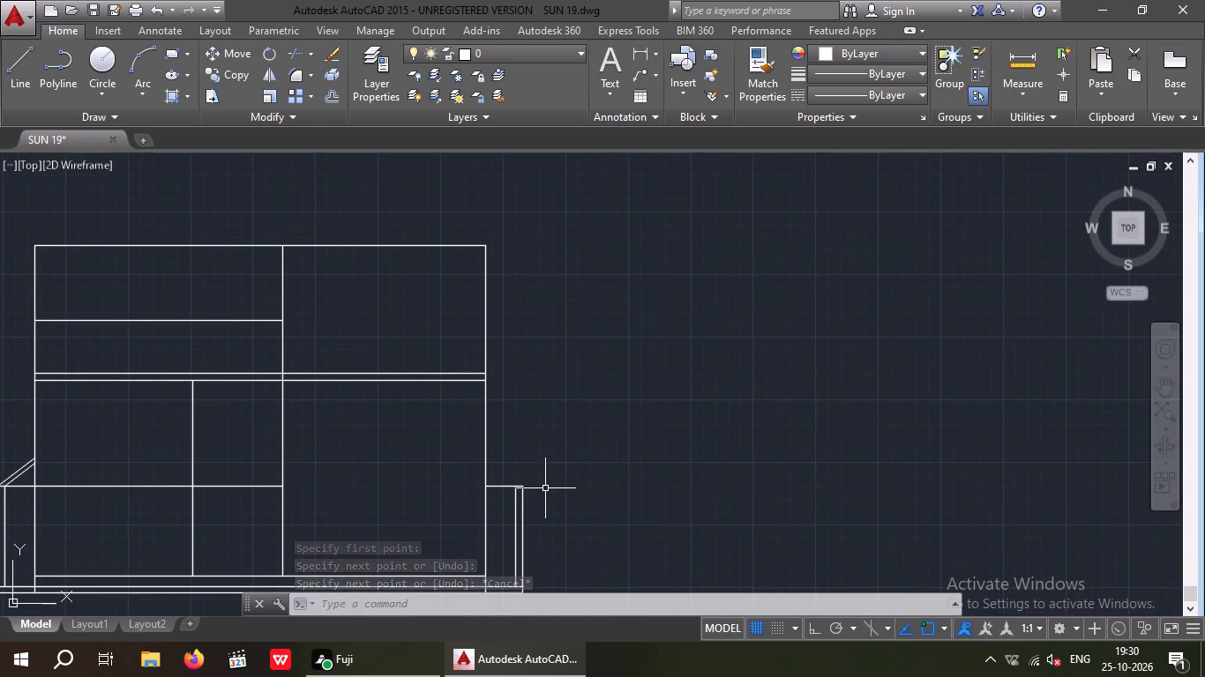
{"action": "key", "text": "l"}
{"action": "key", "text": "space"}
{"action": "scroll", "coordinate": [506, 479], "scroll_direction": "up", "scroll_amount": 2}
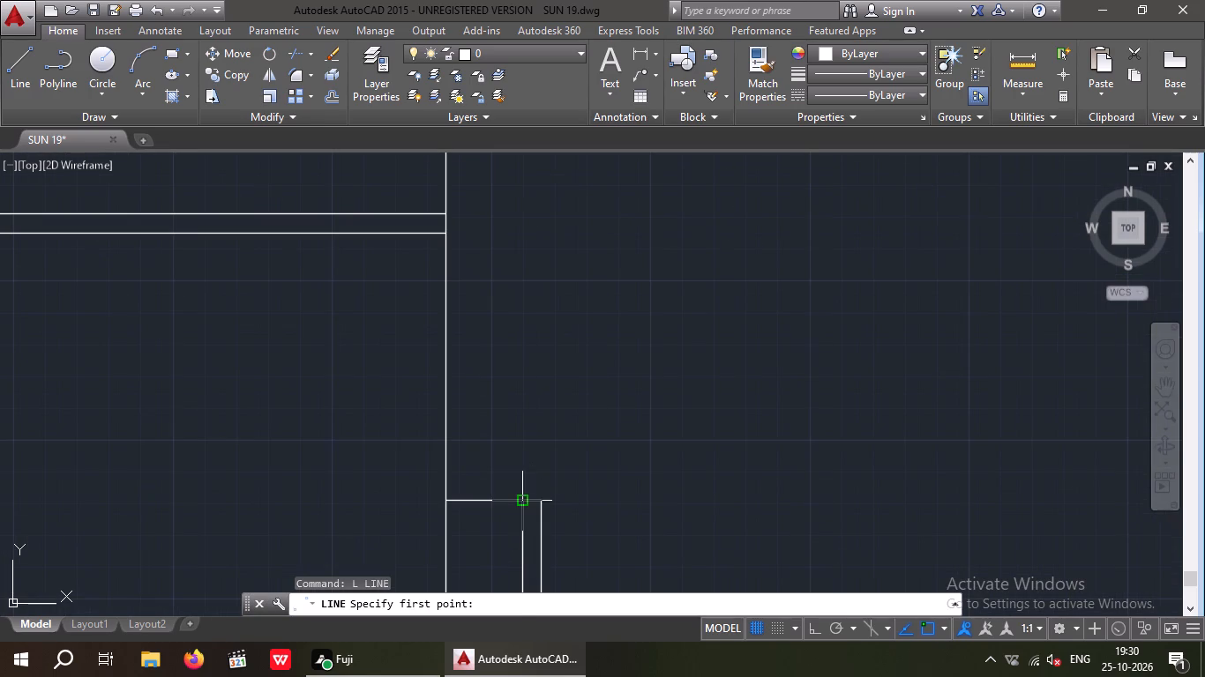
{"action": "left_click", "coordinate": [520, 496]}
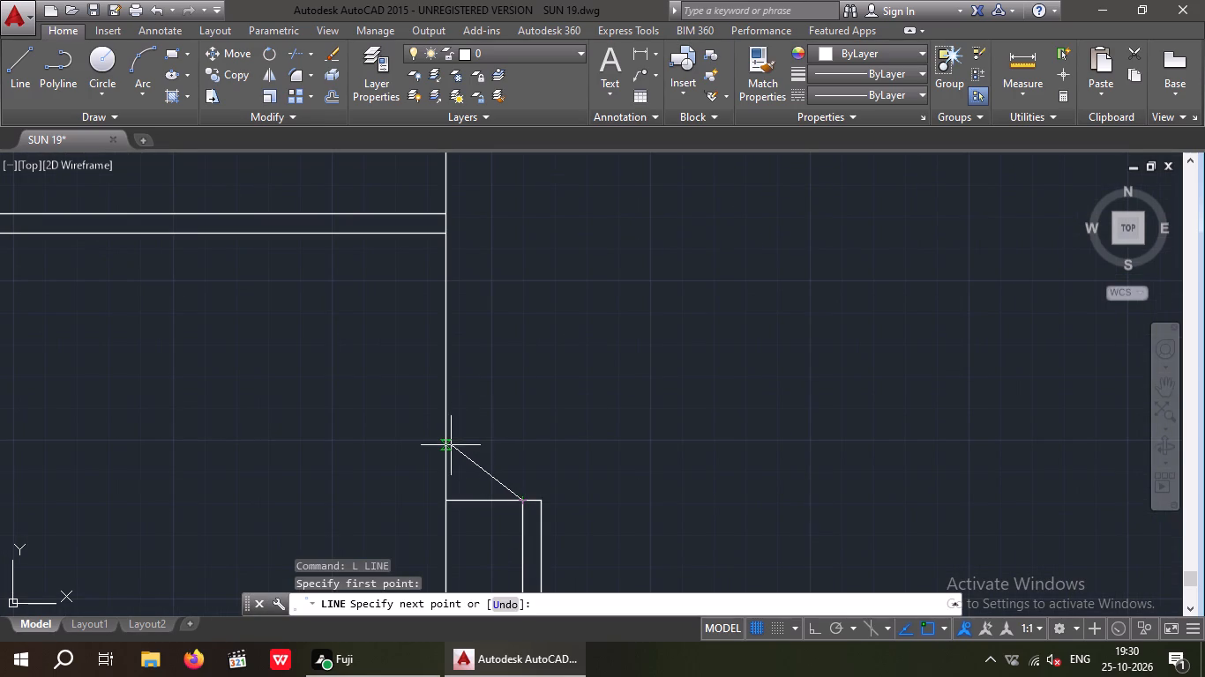
{"action": "left_click", "coordinate": [448, 439]}
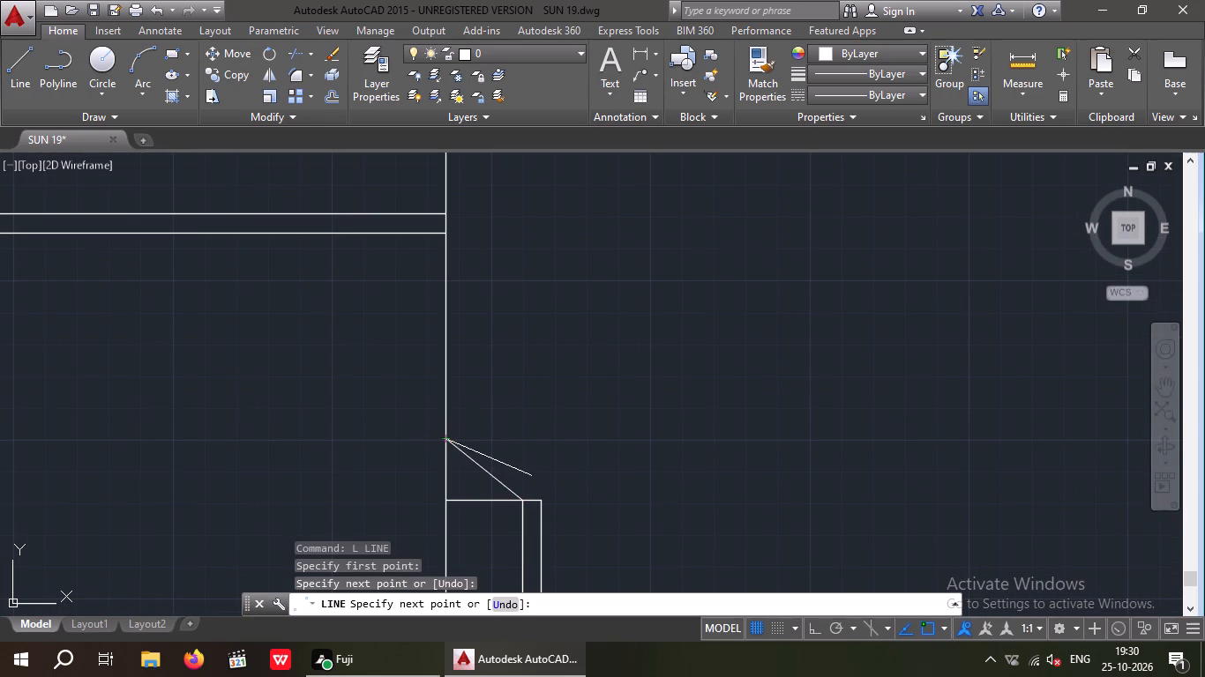
{"action": "key", "text": "space"}
{"action": "key", "text": "space"}
{"action": "left_click", "coordinate": [541, 495]}
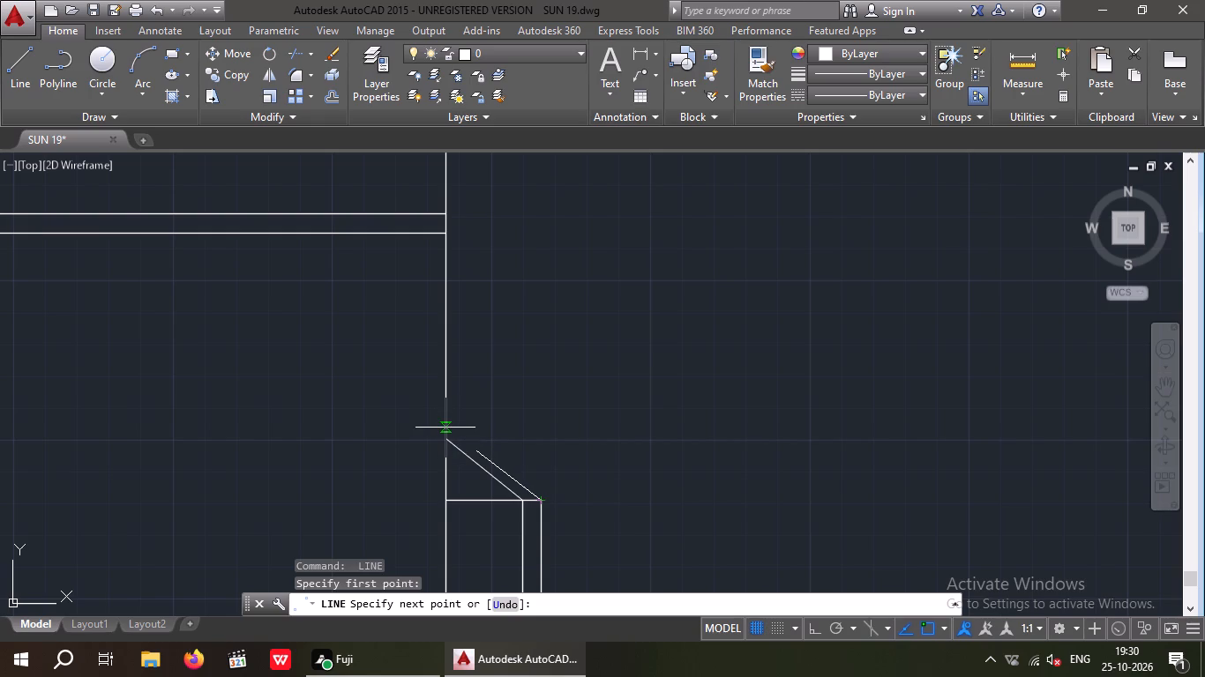
{"action": "left_click", "coordinate": [445, 427]}
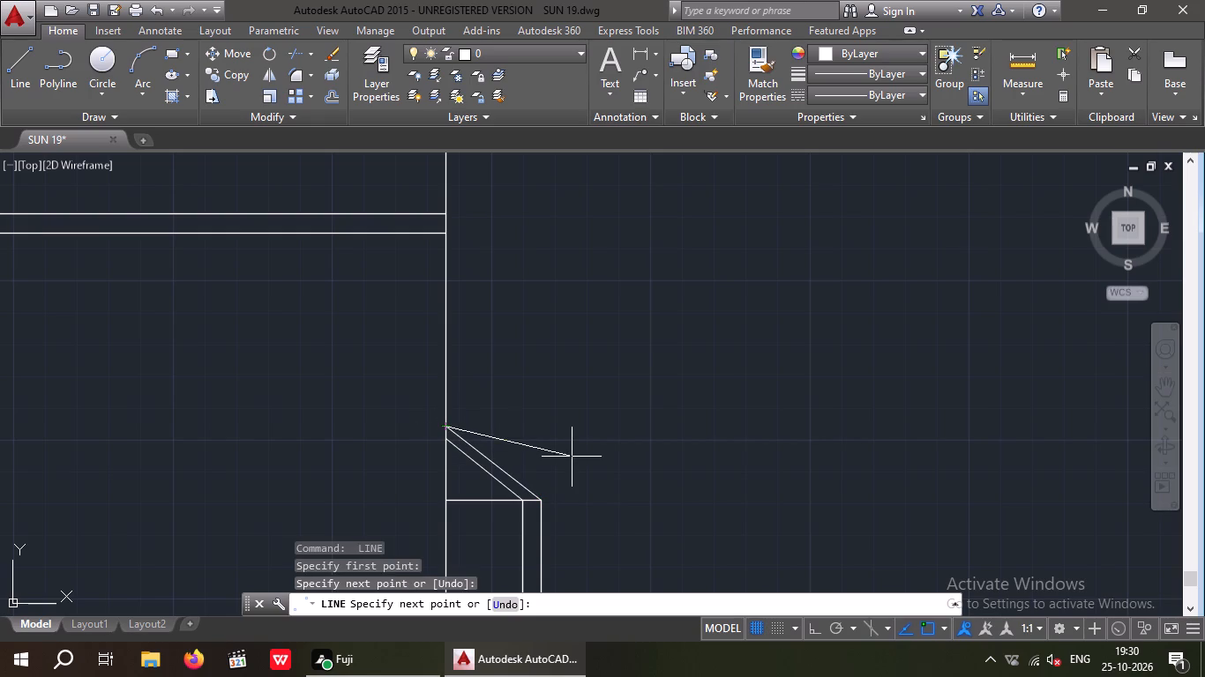
{"action": "key", "text": "Escape"}
{"action": "key", "text": "Escape"}
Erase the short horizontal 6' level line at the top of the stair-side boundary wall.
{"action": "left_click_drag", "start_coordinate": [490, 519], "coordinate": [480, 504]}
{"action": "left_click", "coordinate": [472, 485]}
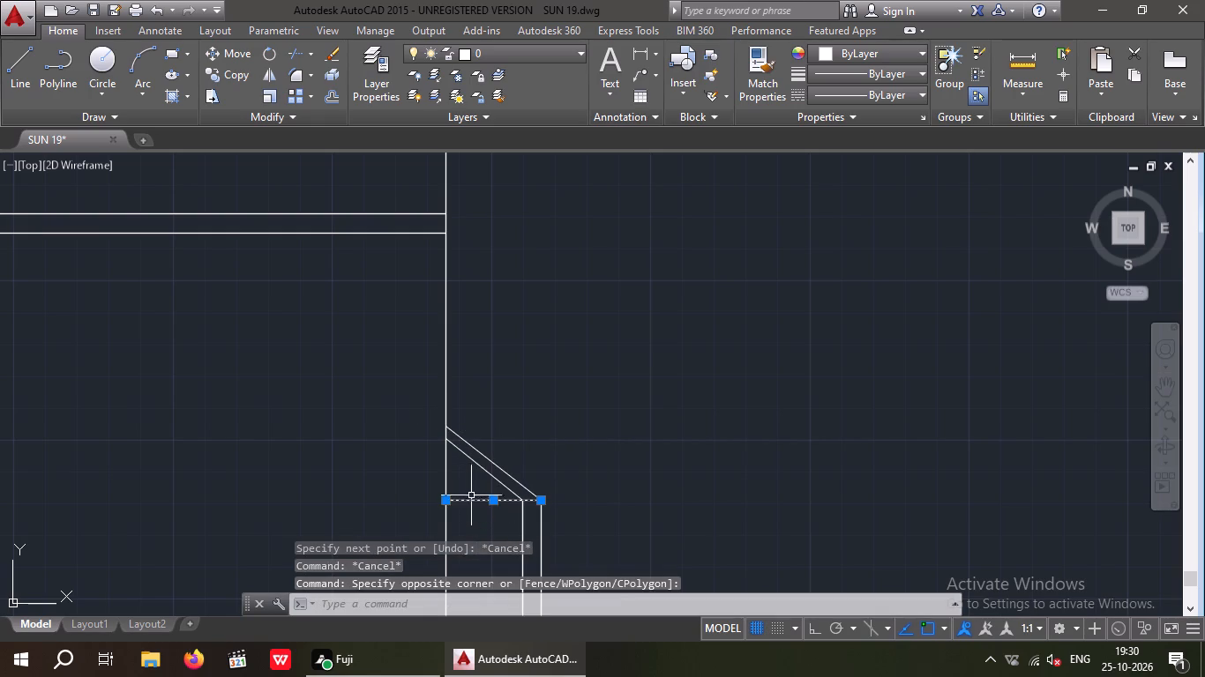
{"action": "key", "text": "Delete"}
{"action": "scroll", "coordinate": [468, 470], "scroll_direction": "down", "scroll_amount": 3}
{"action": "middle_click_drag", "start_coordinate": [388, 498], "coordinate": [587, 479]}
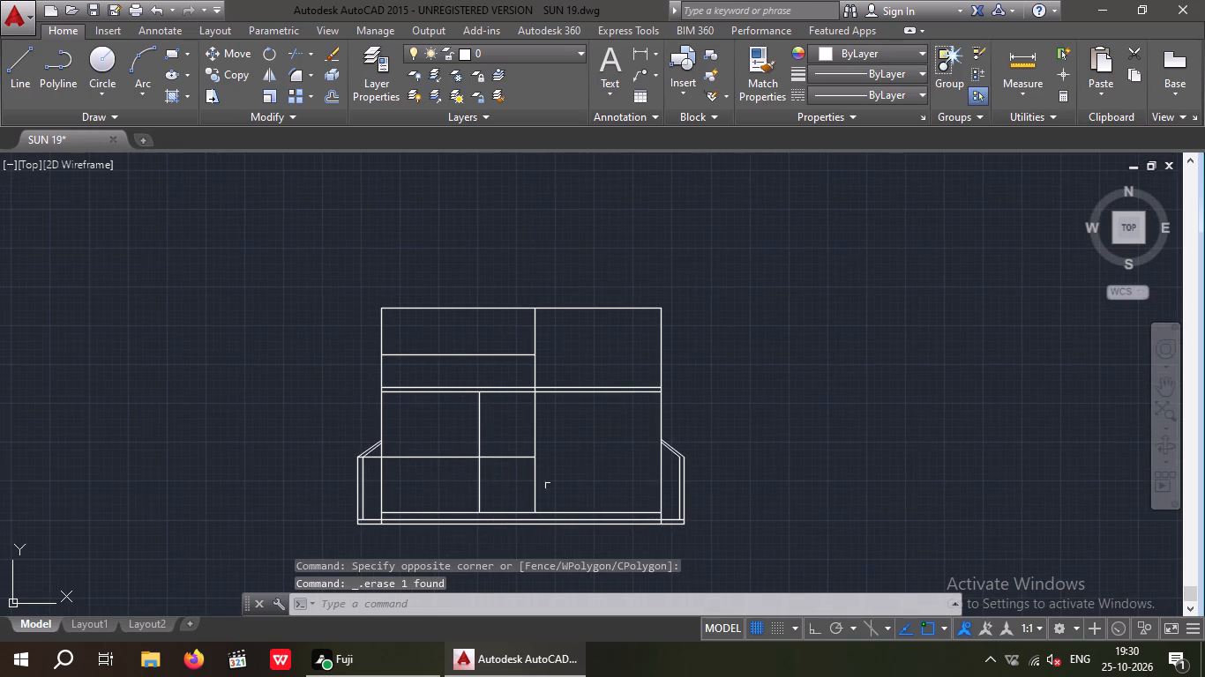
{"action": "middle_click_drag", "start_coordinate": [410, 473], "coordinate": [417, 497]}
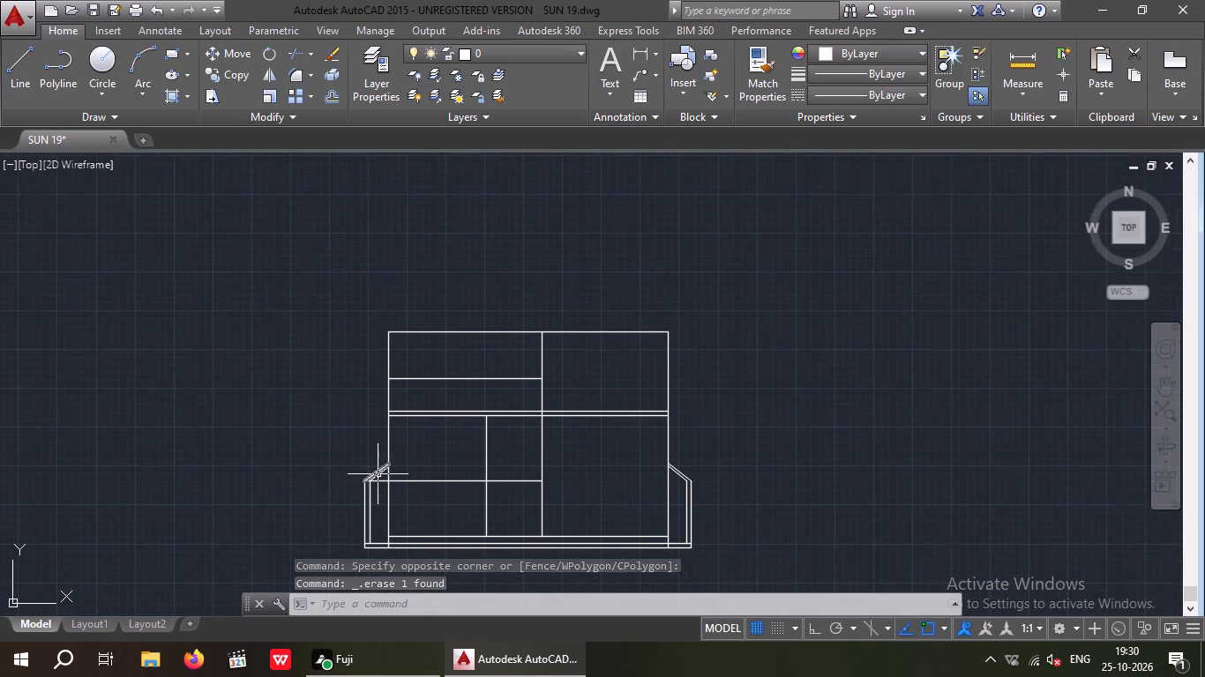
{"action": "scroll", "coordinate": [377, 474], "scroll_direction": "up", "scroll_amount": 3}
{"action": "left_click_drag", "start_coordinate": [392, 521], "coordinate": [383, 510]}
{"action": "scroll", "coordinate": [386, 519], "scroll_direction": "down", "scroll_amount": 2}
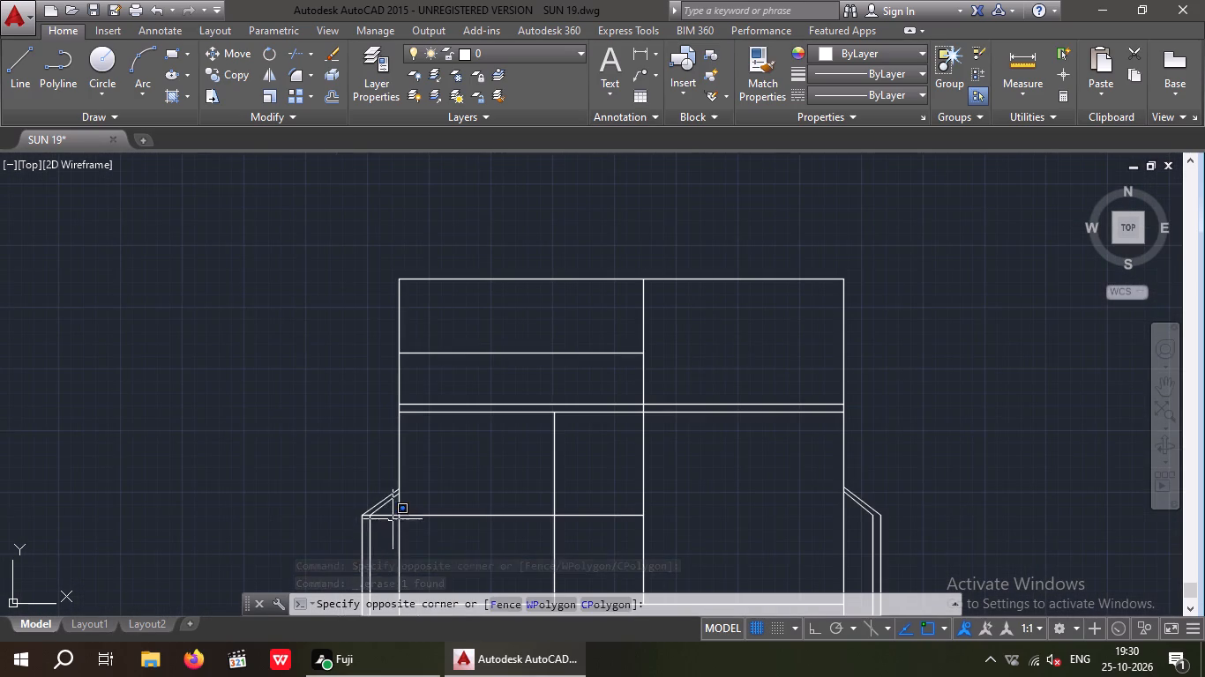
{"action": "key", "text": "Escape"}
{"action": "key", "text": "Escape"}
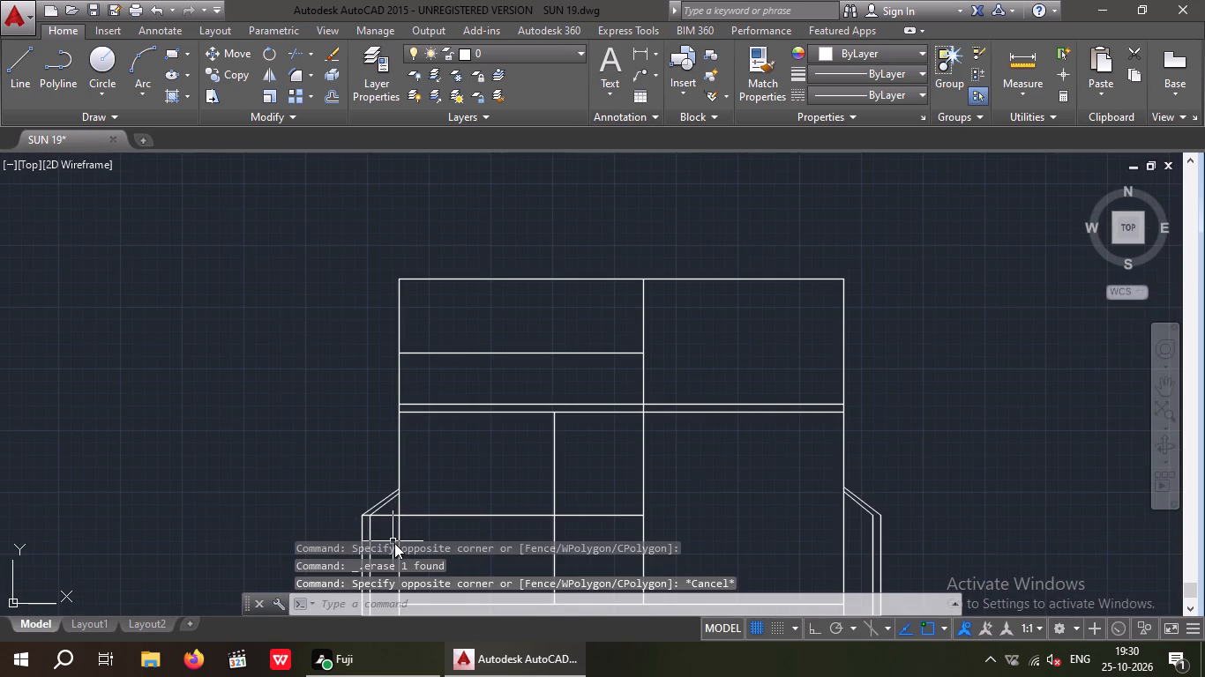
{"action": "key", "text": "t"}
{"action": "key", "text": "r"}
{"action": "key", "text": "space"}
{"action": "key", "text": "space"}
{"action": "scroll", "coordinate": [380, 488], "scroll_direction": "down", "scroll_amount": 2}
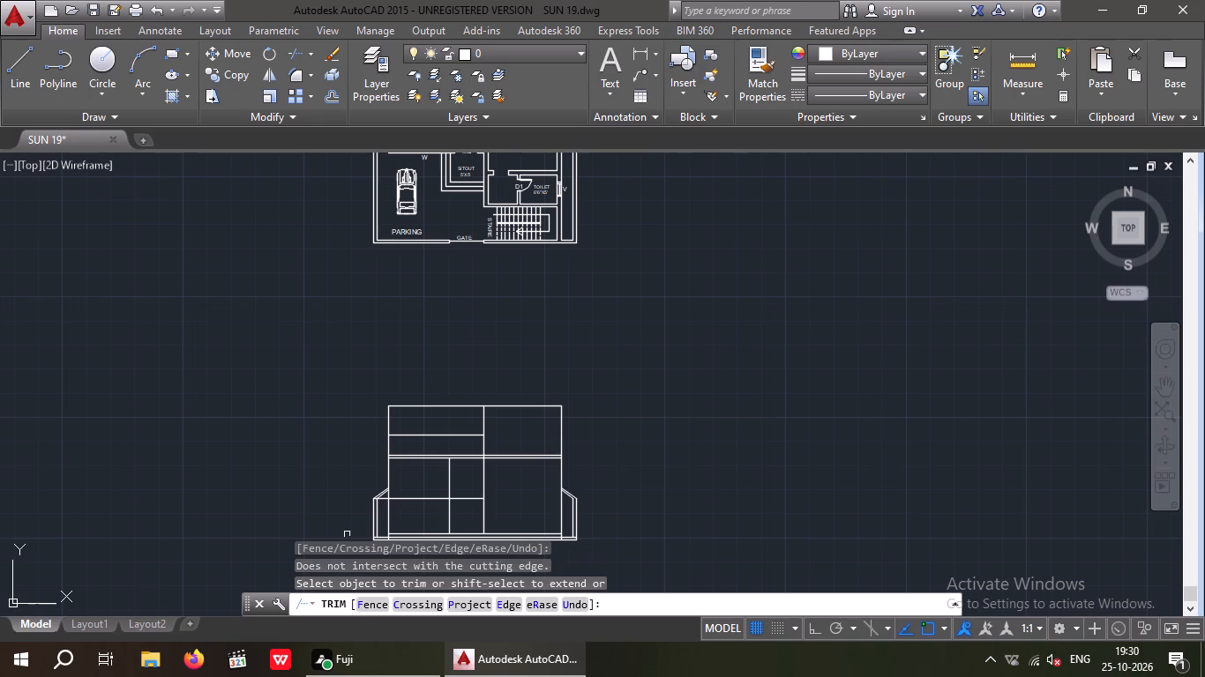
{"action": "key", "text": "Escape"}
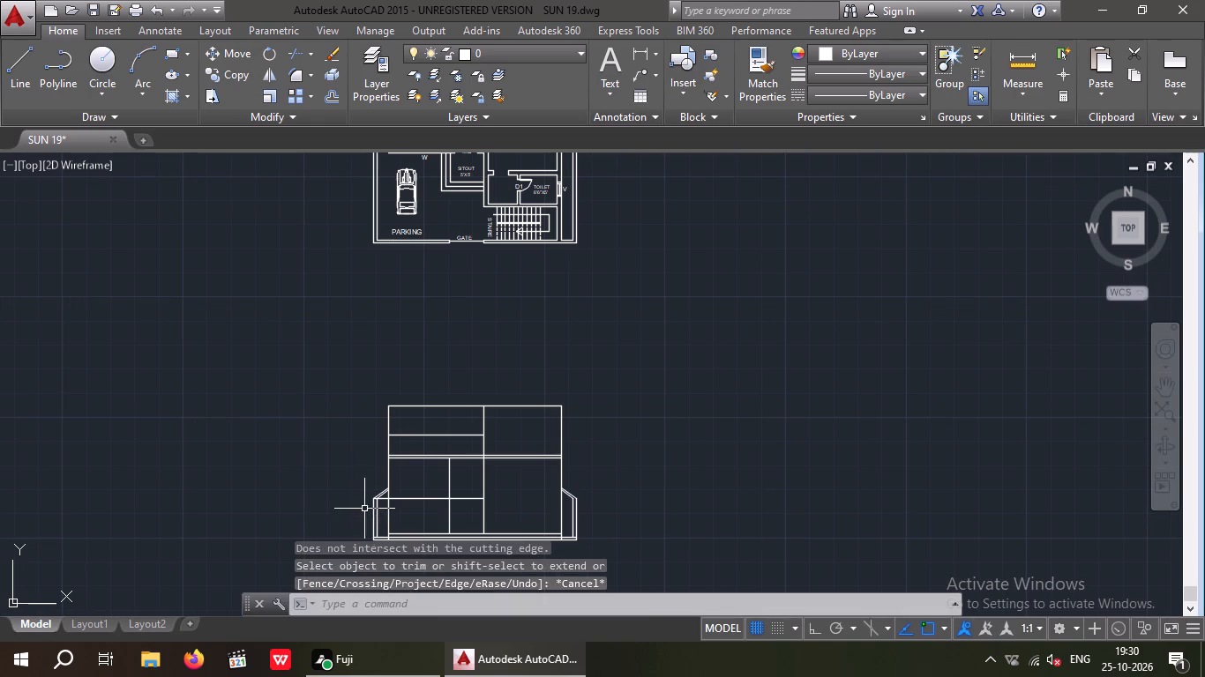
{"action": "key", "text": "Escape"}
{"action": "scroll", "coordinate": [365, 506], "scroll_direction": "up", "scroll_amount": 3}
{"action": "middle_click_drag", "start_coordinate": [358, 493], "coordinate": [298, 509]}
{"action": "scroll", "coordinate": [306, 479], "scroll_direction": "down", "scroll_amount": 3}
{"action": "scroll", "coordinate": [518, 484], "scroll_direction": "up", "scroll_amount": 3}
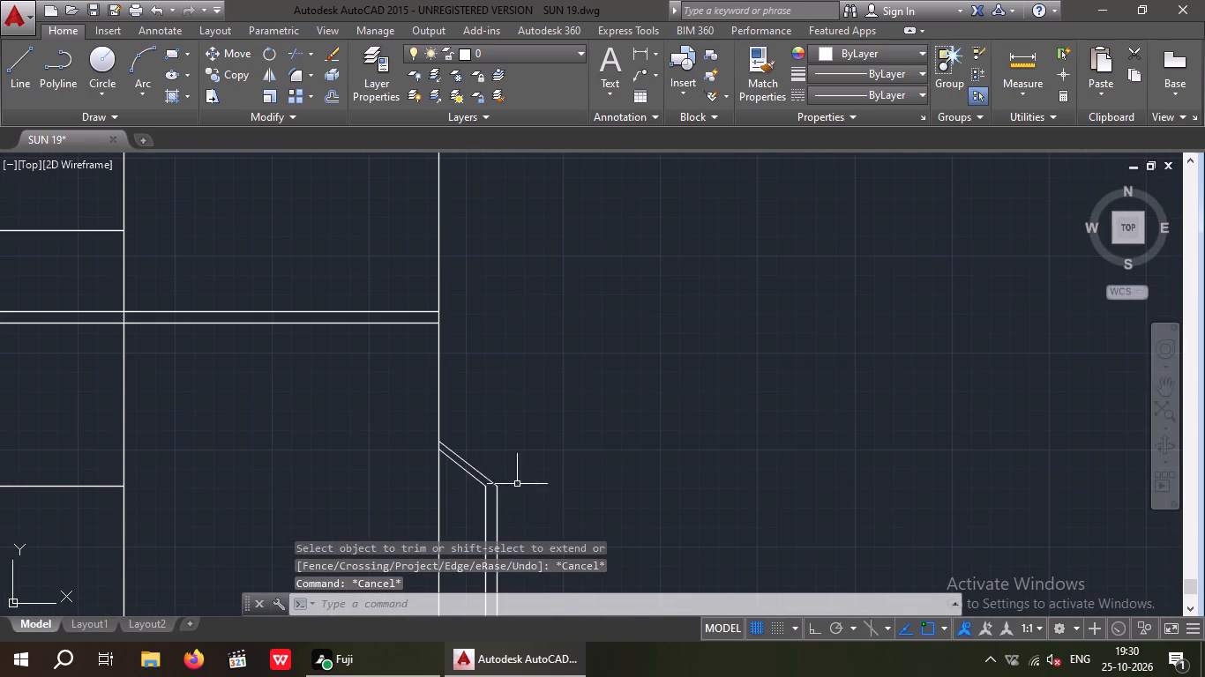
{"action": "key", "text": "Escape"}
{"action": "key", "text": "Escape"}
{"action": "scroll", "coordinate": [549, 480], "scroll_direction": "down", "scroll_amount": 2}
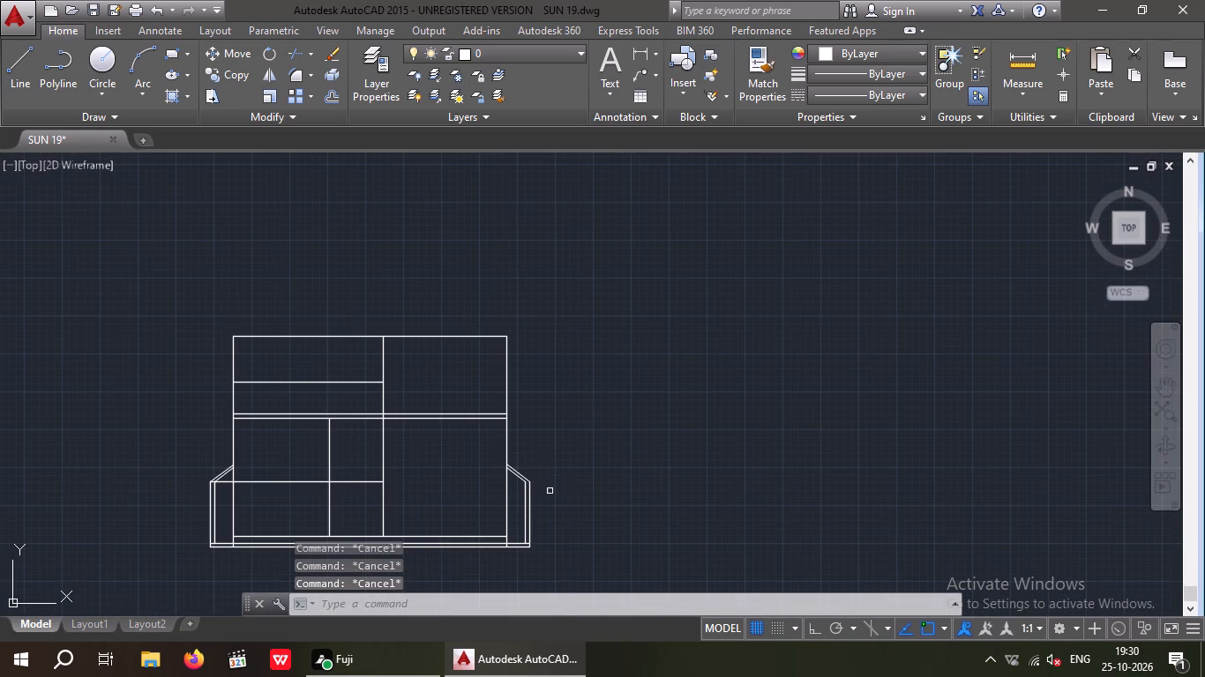
Draw a horizontal line from the stair-side boundary wall's outer top corner to the house's outer wall line.
{"action": "key", "text": "l"}
{"action": "key", "text": "space"}
{"action": "scroll", "coordinate": [515, 480], "scroll_direction": "up", "scroll_amount": 3}
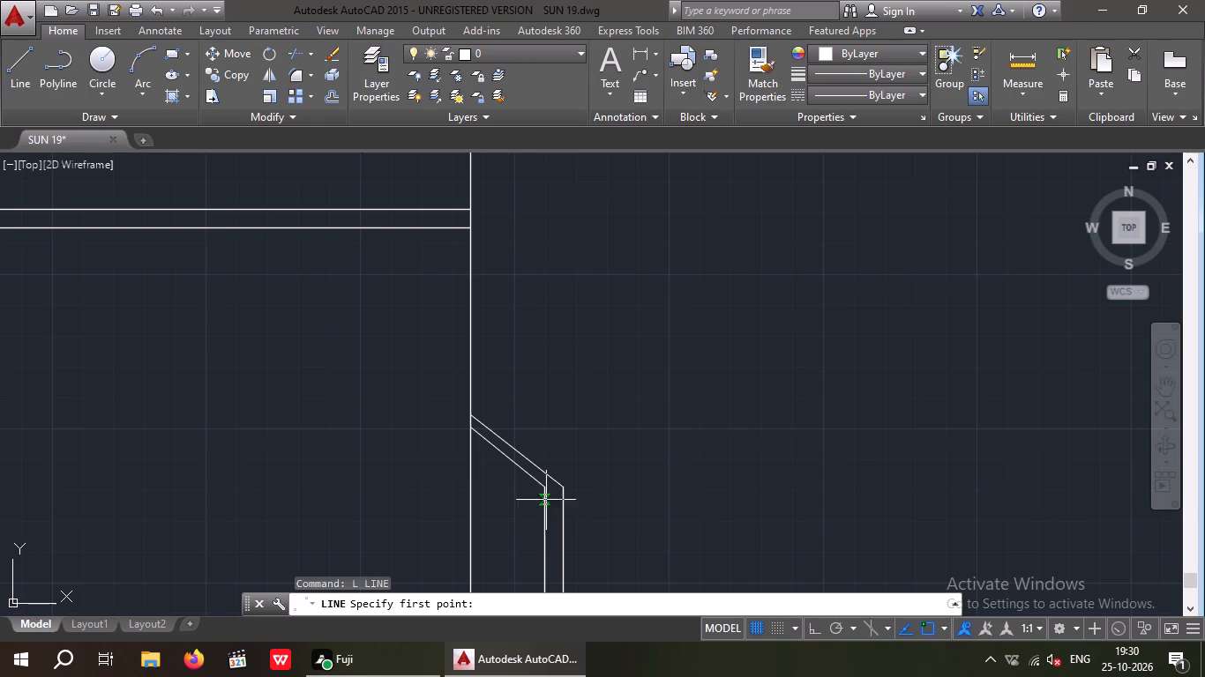
{"action": "left_click", "coordinate": [558, 486]}
{"action": "left_click", "coordinate": [465, 489]}
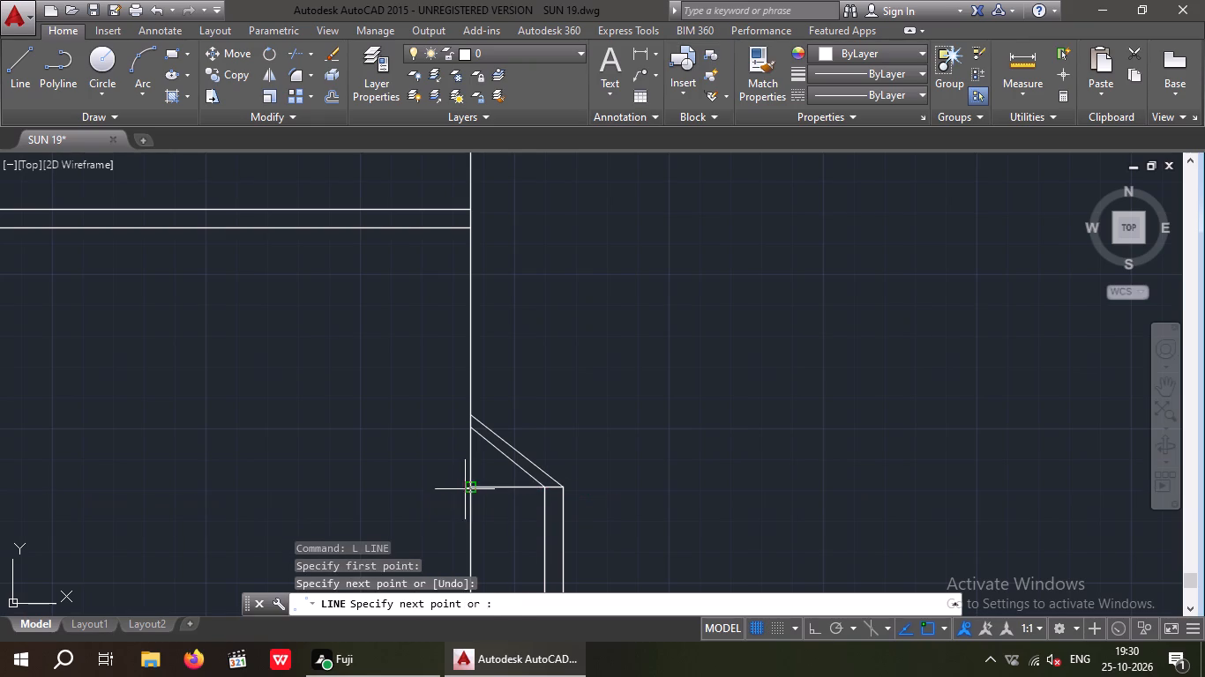
{"action": "key", "text": "Escape"}
{"action": "key", "text": "Escape"}
Offset the parking-side 6' level line 4" downward.
{"action": "scroll", "coordinate": [600, 485], "scroll_direction": "down", "scroll_amount": 2}
{"action": "middle_click_drag", "start_coordinate": [630, 516], "coordinate": [609, 481]}
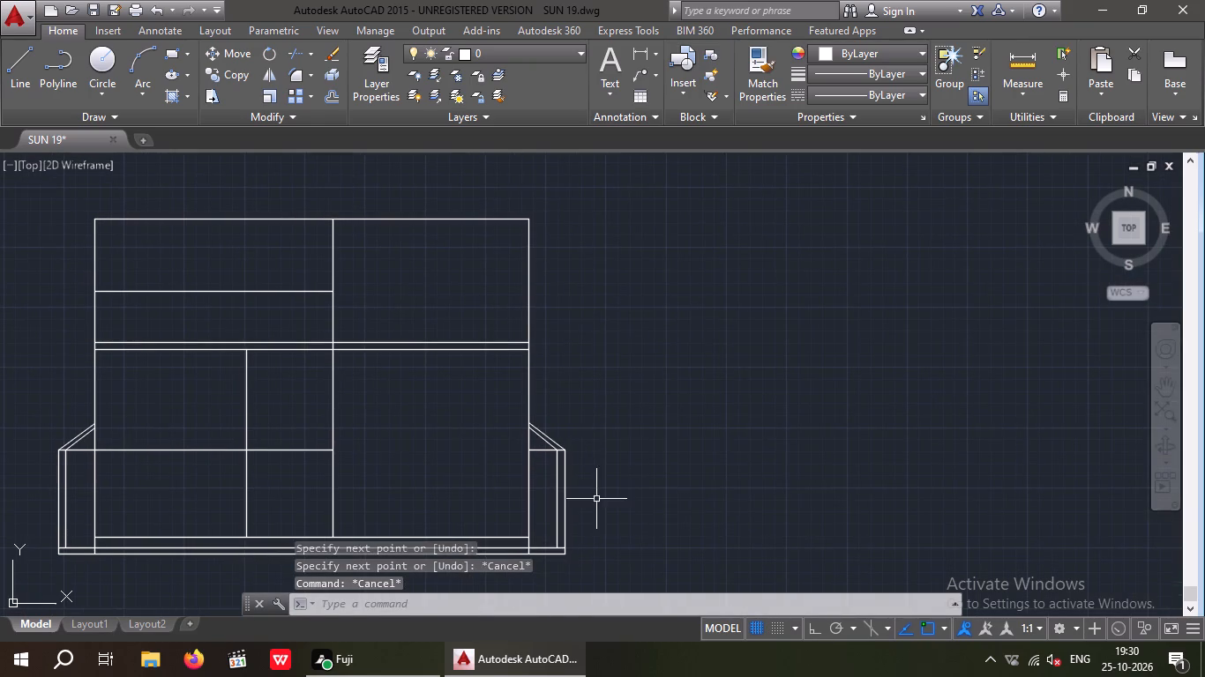
{"action": "middle_click_drag", "start_coordinate": [614, 502], "coordinate": [610, 533]}
{"action": "middle_click_drag", "start_coordinate": [617, 506], "coordinate": [653, 497]}
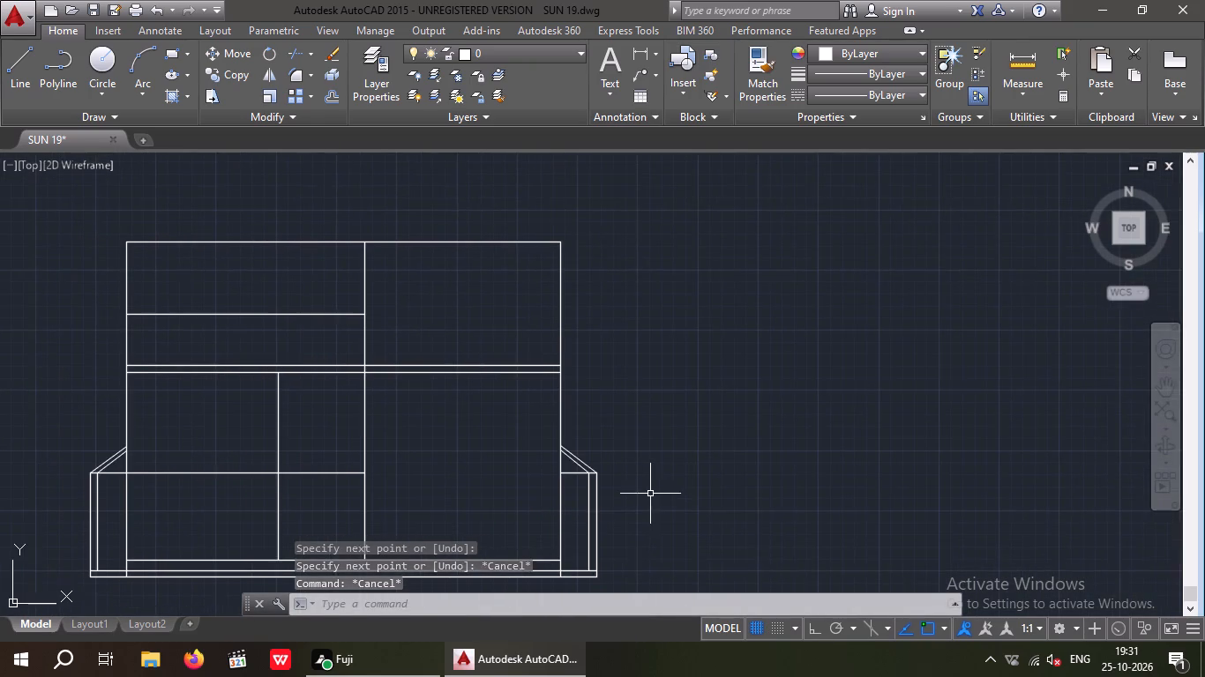
{"action": "scroll", "coordinate": [650, 494], "scroll_direction": "down", "scroll_amount": 1}
{"action": "middle_click", "coordinate": [647, 516]}
{"action": "middle_click_drag", "start_coordinate": [640, 521], "coordinate": [634, 498]}
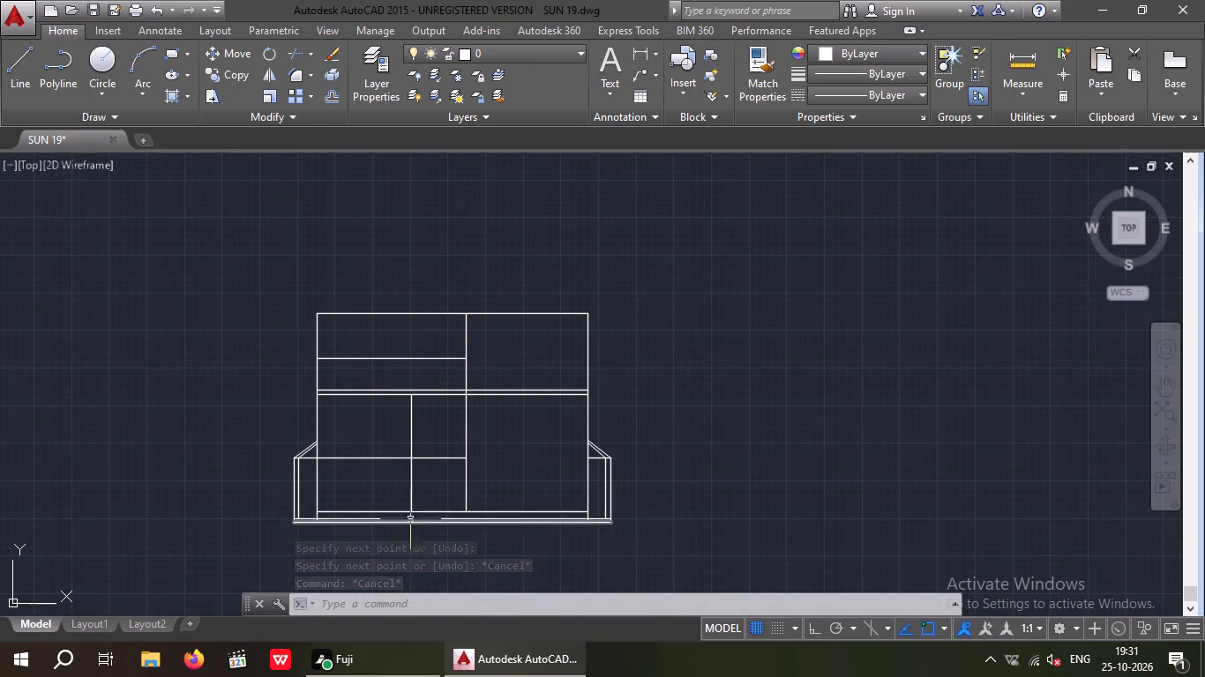
{"action": "key", "text": "Escape"}
{"action": "key", "text": "Escape"}
{"action": "key", "text": "o"}
{"action": "key", "text": "Return"}
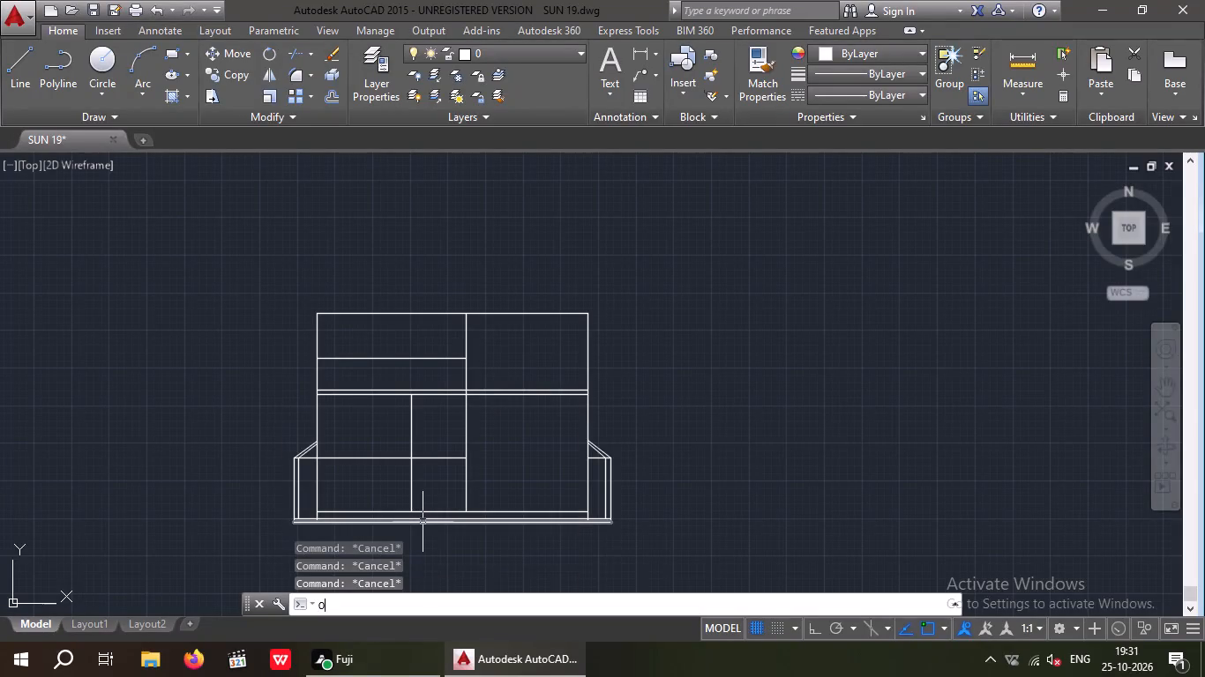
{"action": "key", "text": "4"}
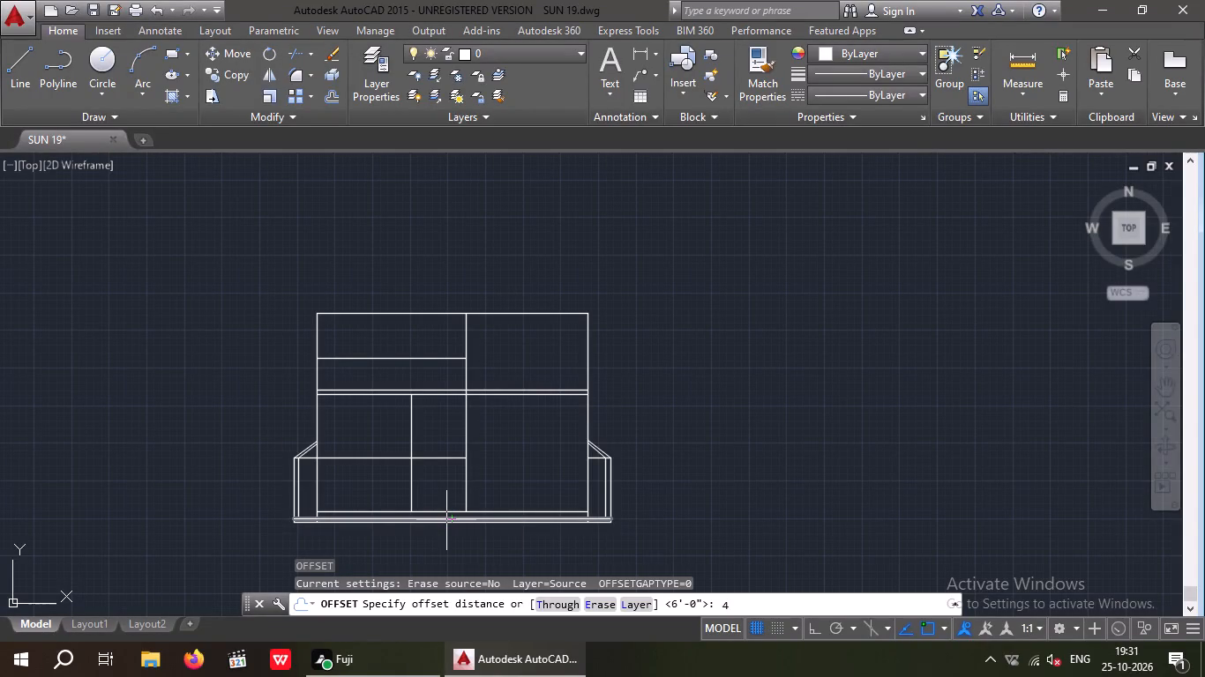
{"action": "key", "text": "shift+quotedbl"}
{"action": "key", "text": "Return"}
{"action": "scroll", "coordinate": [383, 457], "scroll_direction": "up", "scroll_amount": 2}
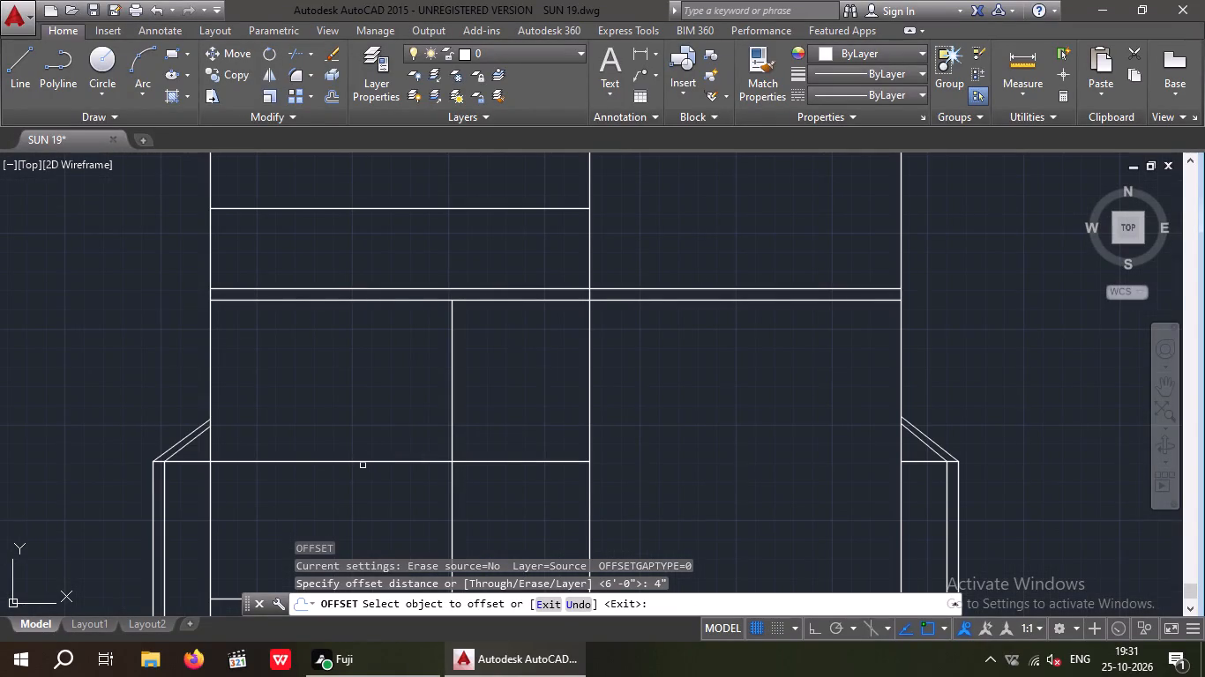
{"action": "left_click", "coordinate": [363, 461]}
{"action": "left_click", "coordinate": [363, 482]}
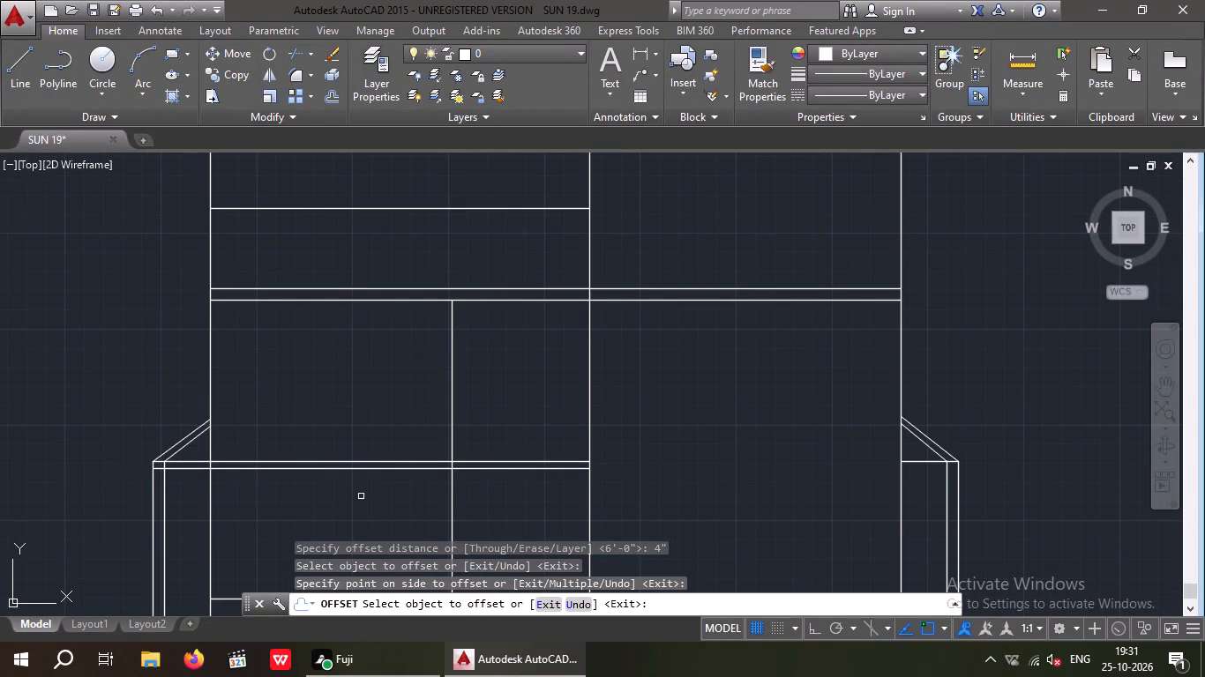
{"action": "key", "text": "Escape"}
{"action": "key", "text": "Escape"}
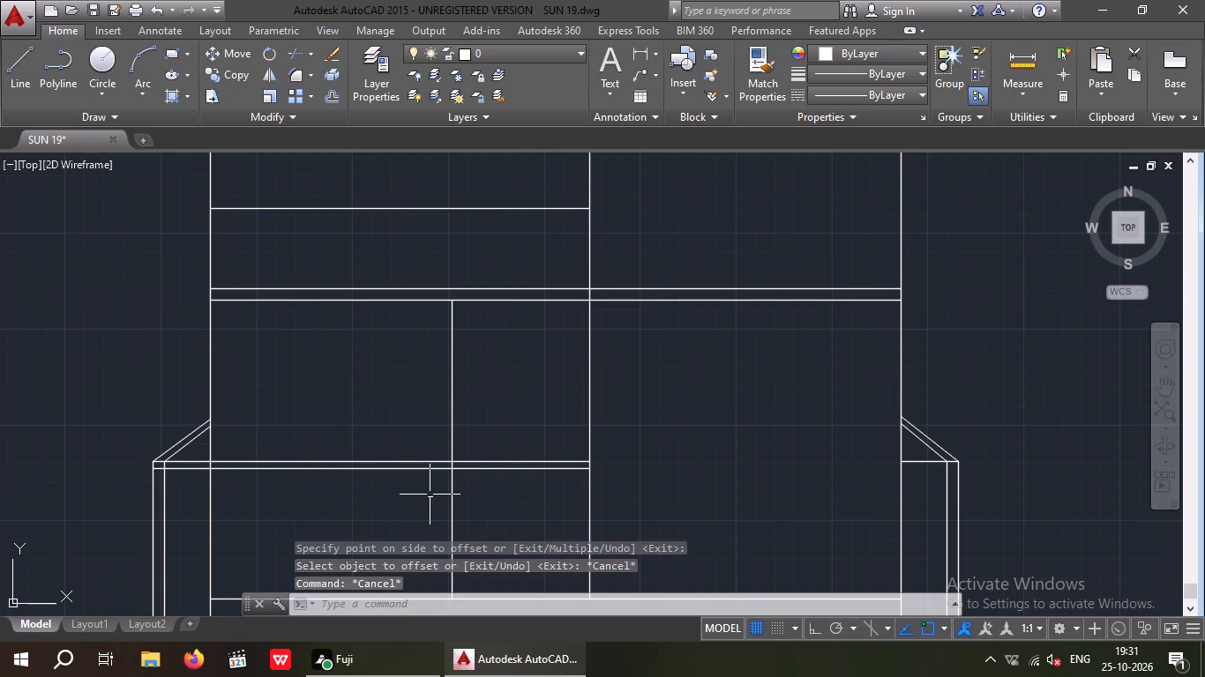
Trim the 4" offset line between the two inner vertical wall lines, keeping only its parking-side portion.
{"action": "key", "text": "t"}
{"action": "key", "text": "r"}
{"action": "key", "text": "space"}
{"action": "key", "text": "space"}
{"action": "scroll", "coordinate": [506, 487], "scroll_direction": "up", "scroll_amount": 2}
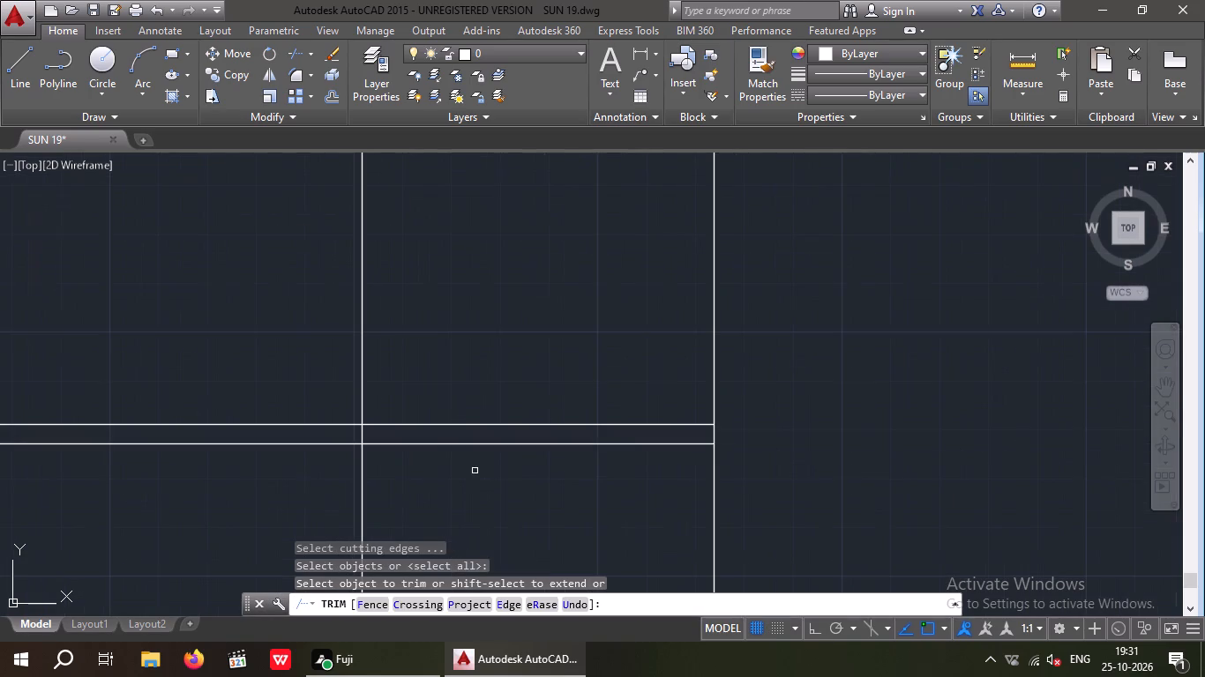
{"action": "left_click", "coordinate": [461, 445]}
{"action": "scroll", "coordinate": [468, 456], "scroll_direction": "down", "scroll_amount": 3}
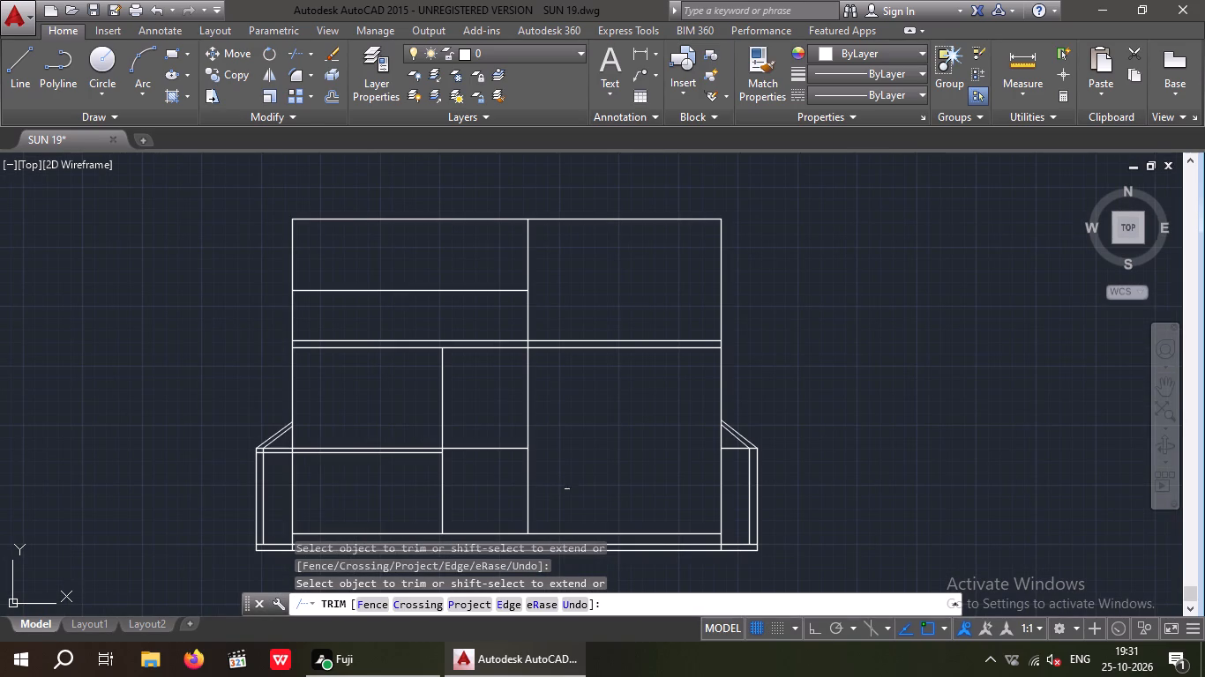
Trim the house's outer wall line and plinth line where they pass behind the parking-side boundary wall.
{"action": "scroll", "coordinate": [277, 449], "scroll_direction": "up", "scroll_amount": 3}
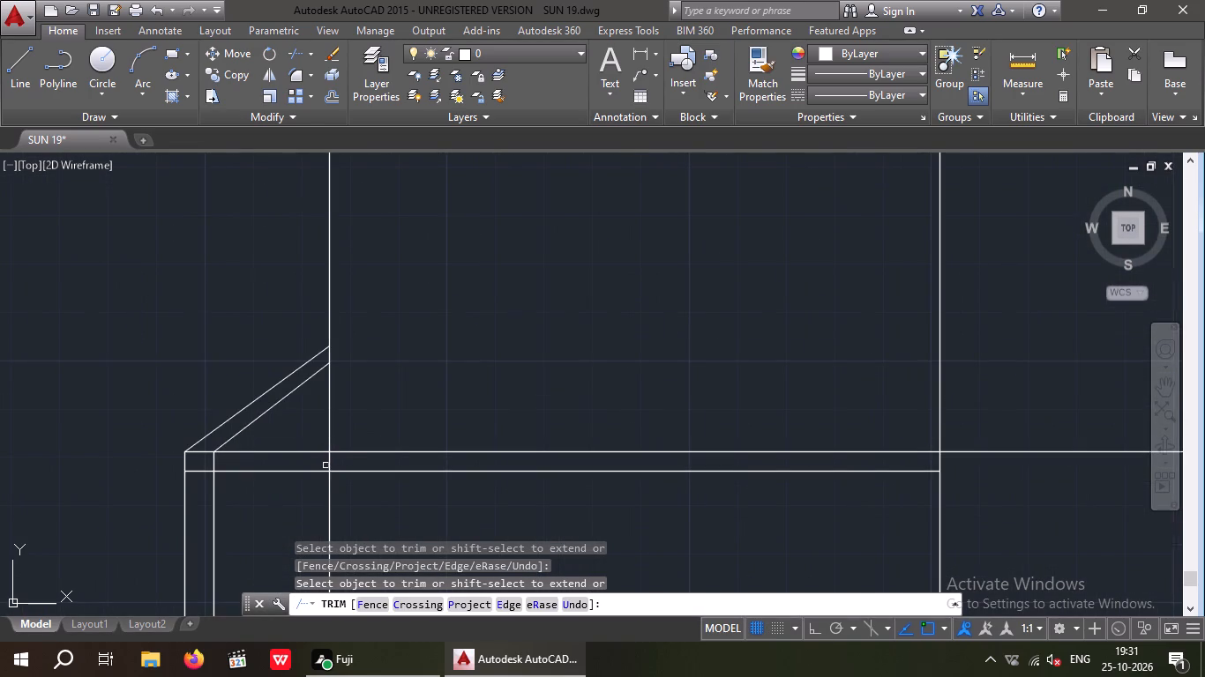
{"action": "left_click", "coordinate": [326, 465]}
{"action": "left_click", "coordinate": [333, 465]}
{"action": "scroll", "coordinate": [338, 458], "scroll_direction": "down", "scroll_amount": 5}
{"action": "middle_click_drag", "start_coordinate": [351, 489], "coordinate": [345, 461]}
{"action": "scroll", "coordinate": [350, 477], "scroll_direction": "up", "scroll_amount": 2}
{"action": "left_click_drag", "start_coordinate": [356, 465], "coordinate": [342, 472]}
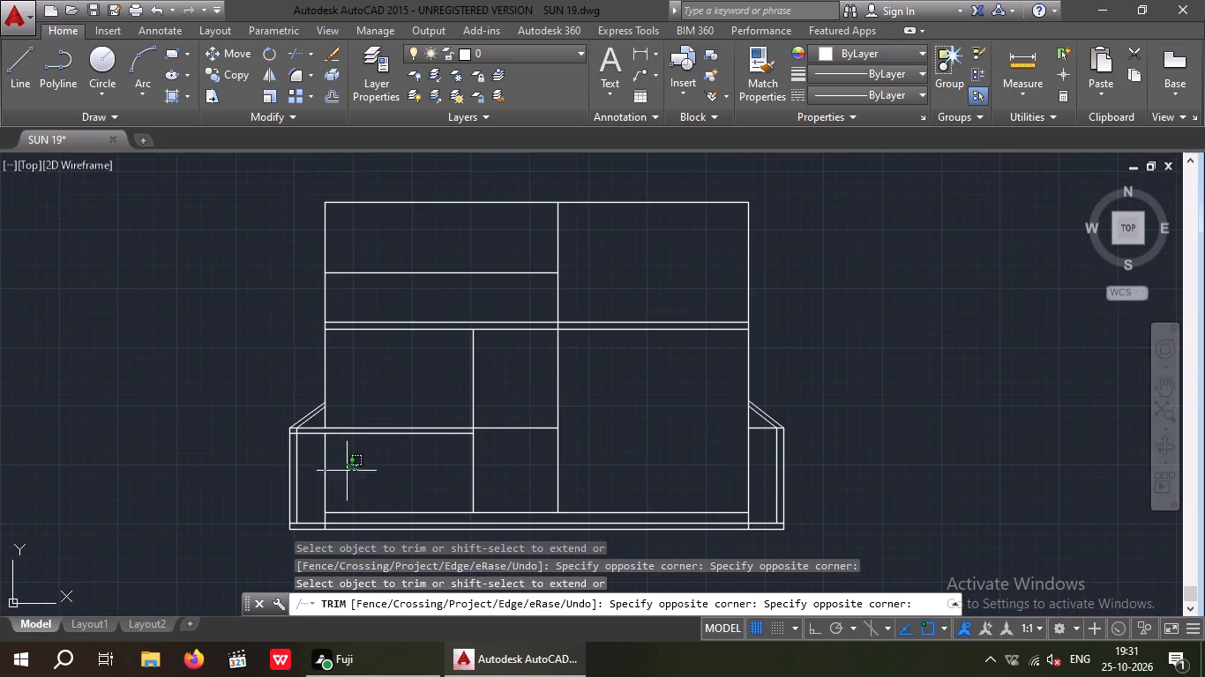
{"action": "left_click_drag", "start_coordinate": [342, 472], "coordinate": [325, 483]}
{"action": "left_click", "coordinate": [322, 483]}
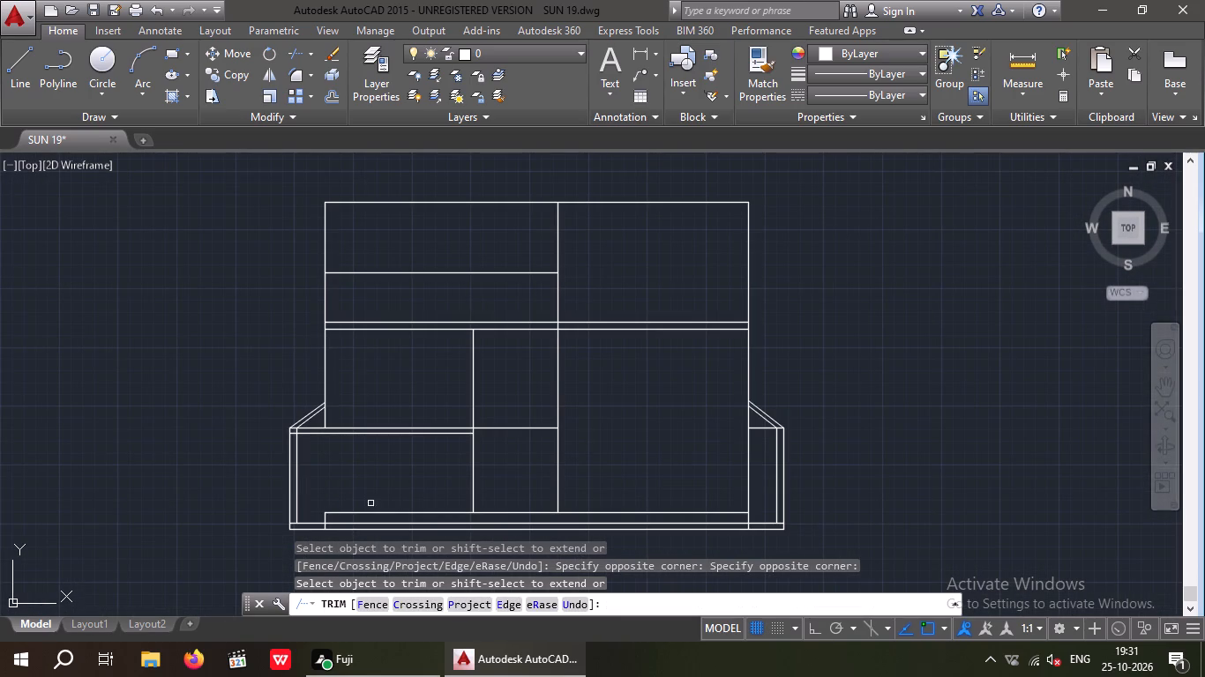
{"action": "left_click", "coordinate": [460, 513]}
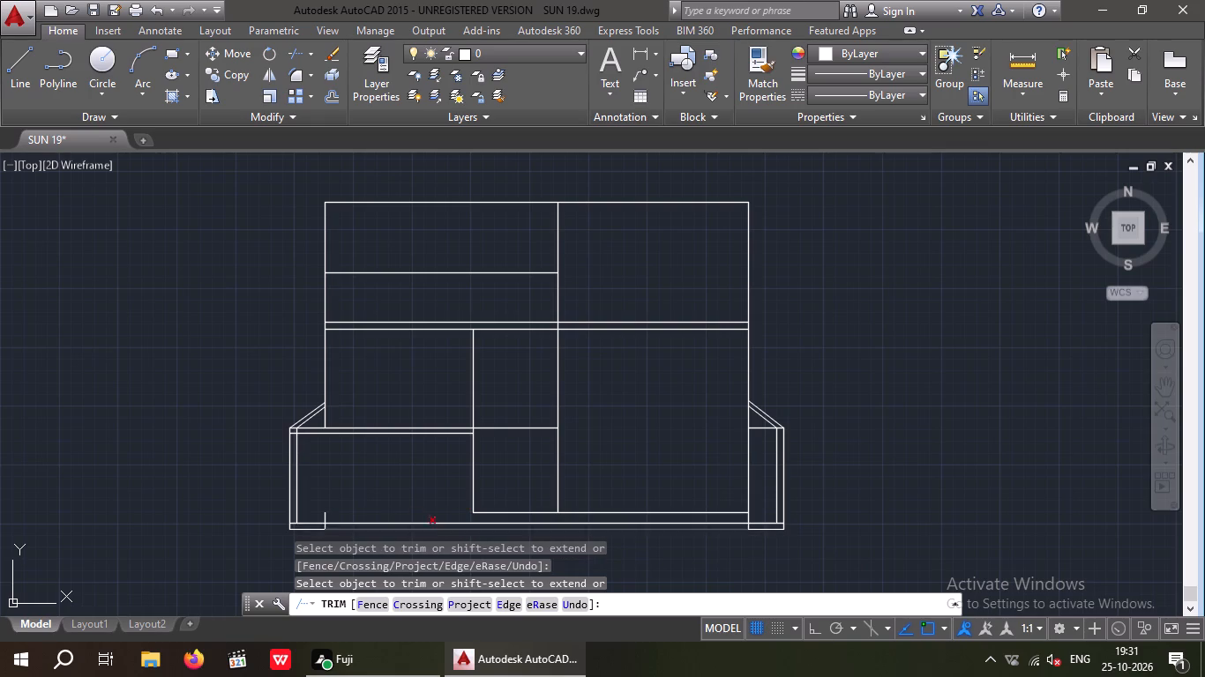
{"action": "scroll", "coordinate": [326, 523], "scroll_direction": "up", "scroll_amount": 3}
{"action": "key", "text": "Escape"}
Erase the leftover short vertical stub of the house's outer wall line at the base of the parking-side boundary wall.
{"action": "left_click_drag", "start_coordinate": [339, 485], "coordinate": [288, 508]}
{"action": "left_click", "coordinate": [287, 508]}
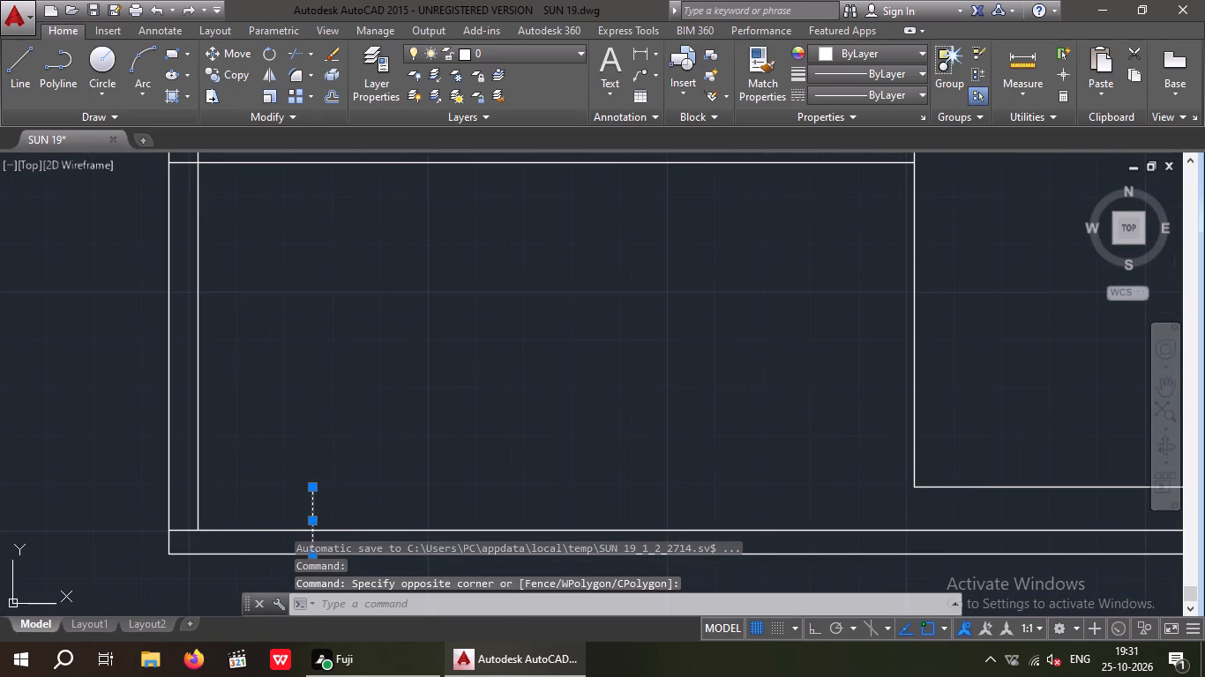
{"action": "key", "text": "Delete"}
{"action": "scroll", "coordinate": [292, 488], "scroll_direction": "down", "scroll_amount": 4}
{"action": "middle_click_drag", "start_coordinate": [378, 515], "coordinate": [370, 547]}
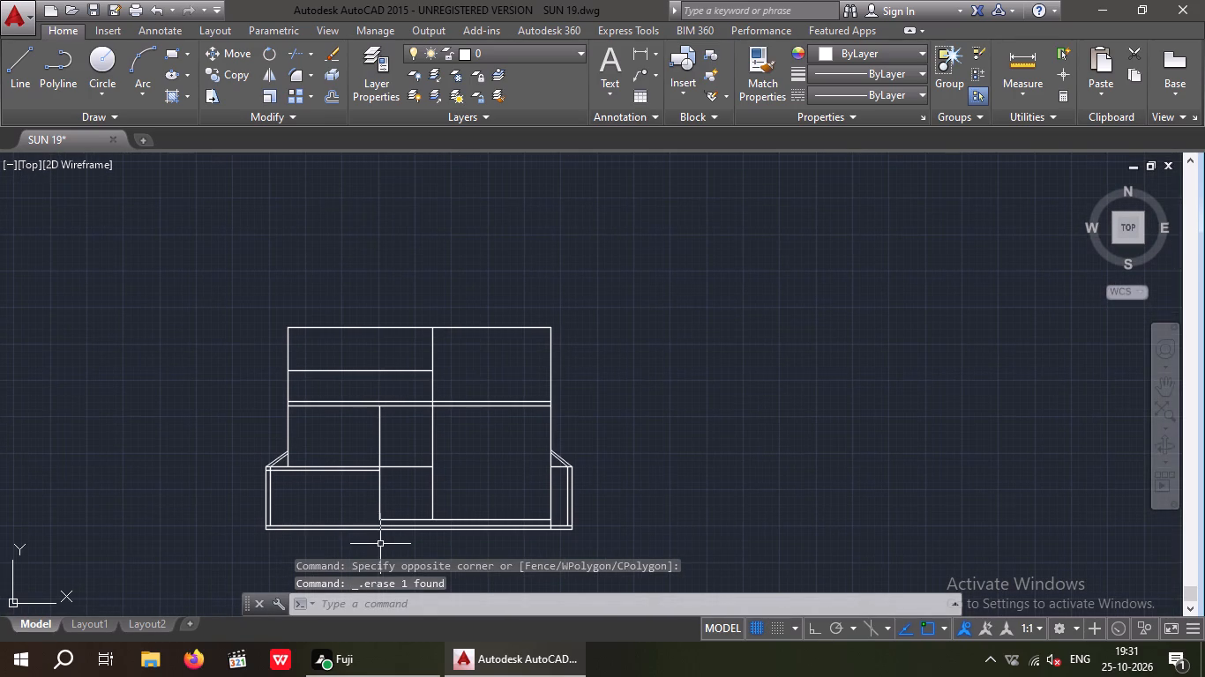
Extend the vertical line at the inner end of the parking-side boundary wall down to the upper base line.
{"action": "key", "text": "Escape"}
{"action": "key", "text": "Escape"}
{"action": "key", "text": "e"}
{"action": "key", "text": "x"}
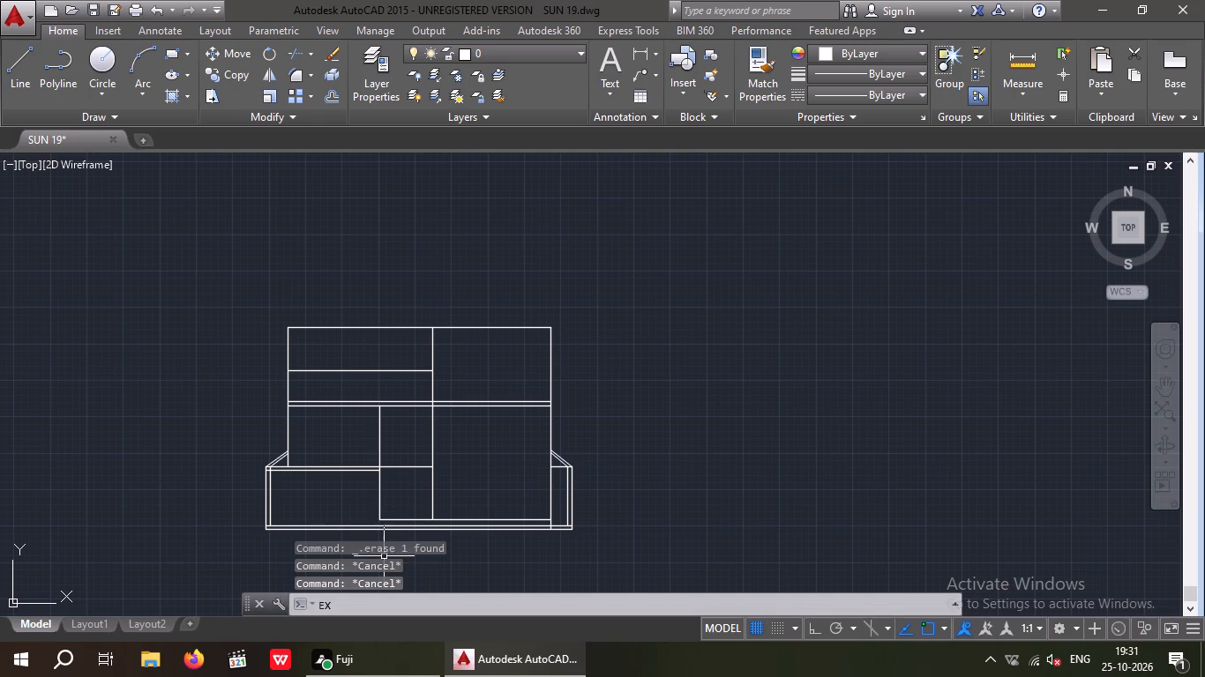
{"action": "key", "text": "space"}
{"action": "key", "text": "space"}
{"action": "scroll", "coordinate": [375, 526], "scroll_direction": "up", "scroll_amount": 1}
{"action": "left_click", "coordinate": [380, 505]}
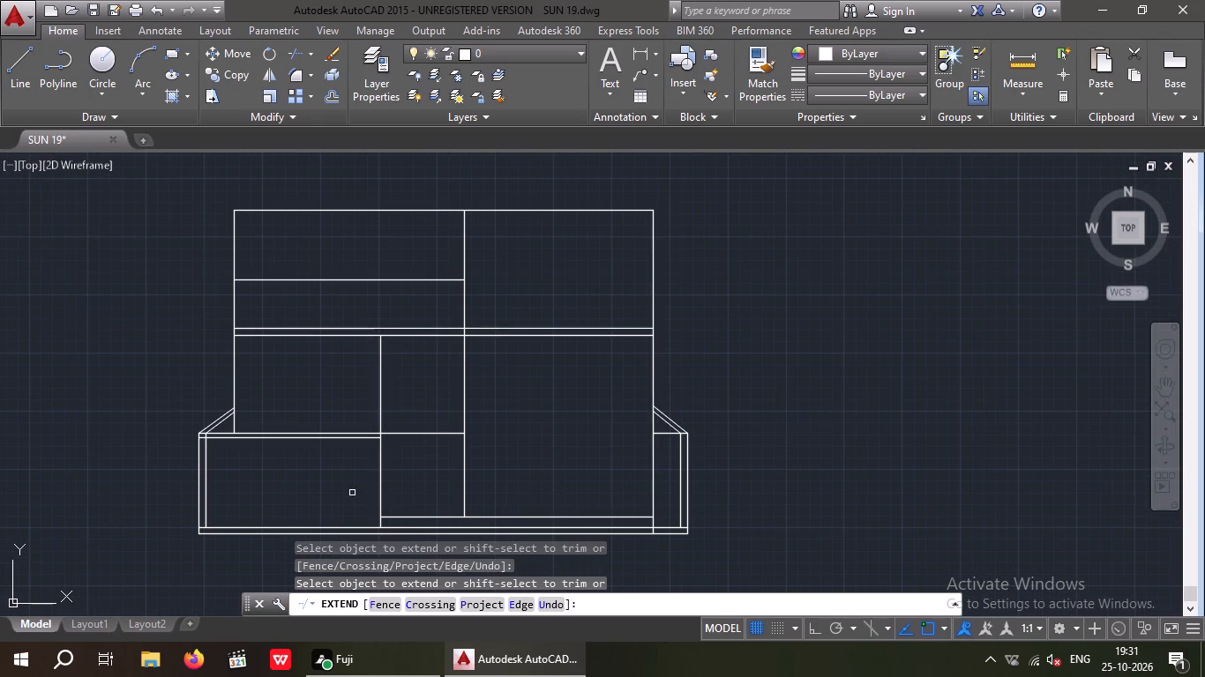
{"action": "scroll", "coordinate": [349, 481], "scroll_direction": "down", "scroll_amount": 1}
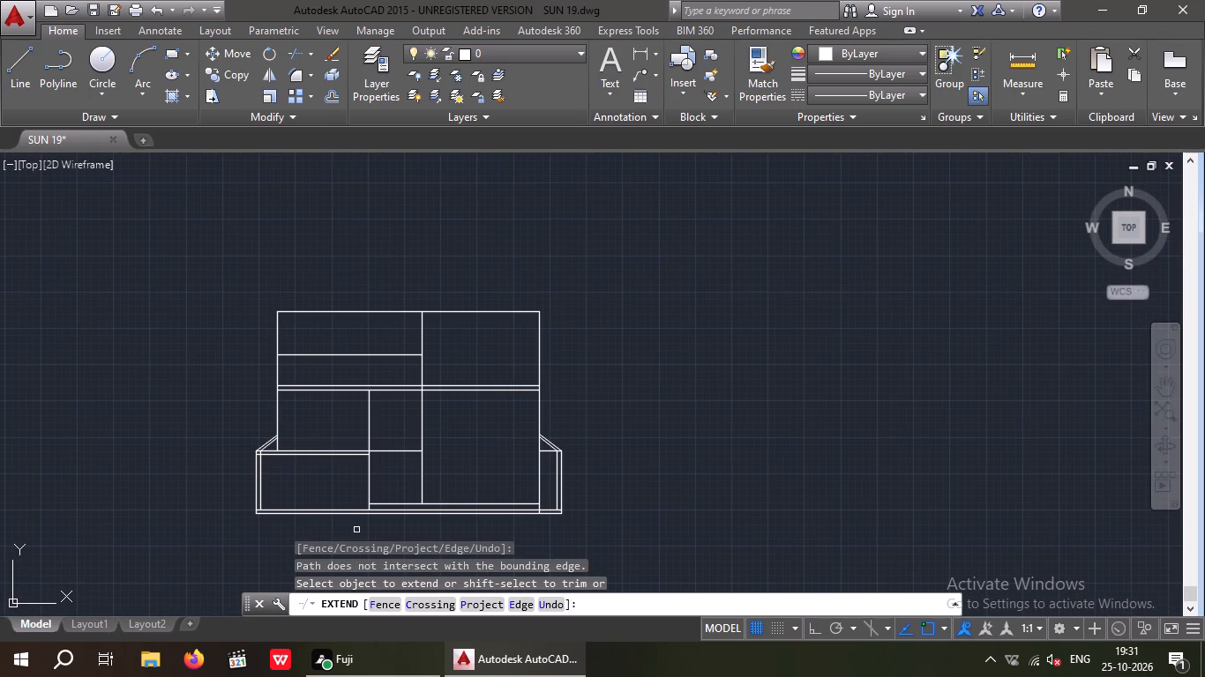
{"action": "middle_click_drag", "start_coordinate": [473, 521], "coordinate": [468, 541]}
{"action": "scroll", "coordinate": [470, 499], "scroll_direction": "down", "scroll_amount": 2}
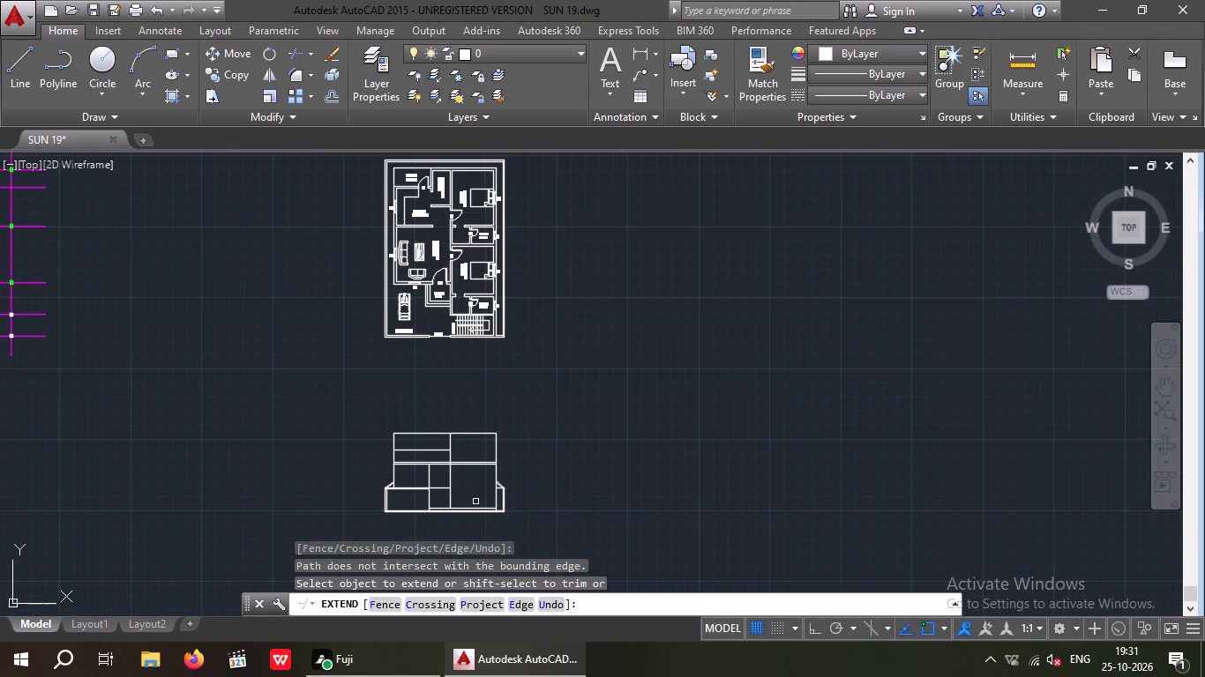
{"action": "scroll", "coordinate": [476, 502], "scroll_direction": "up", "scroll_amount": 2}
{"action": "middle_click_drag", "start_coordinate": [460, 504], "coordinate": [493, 493]}
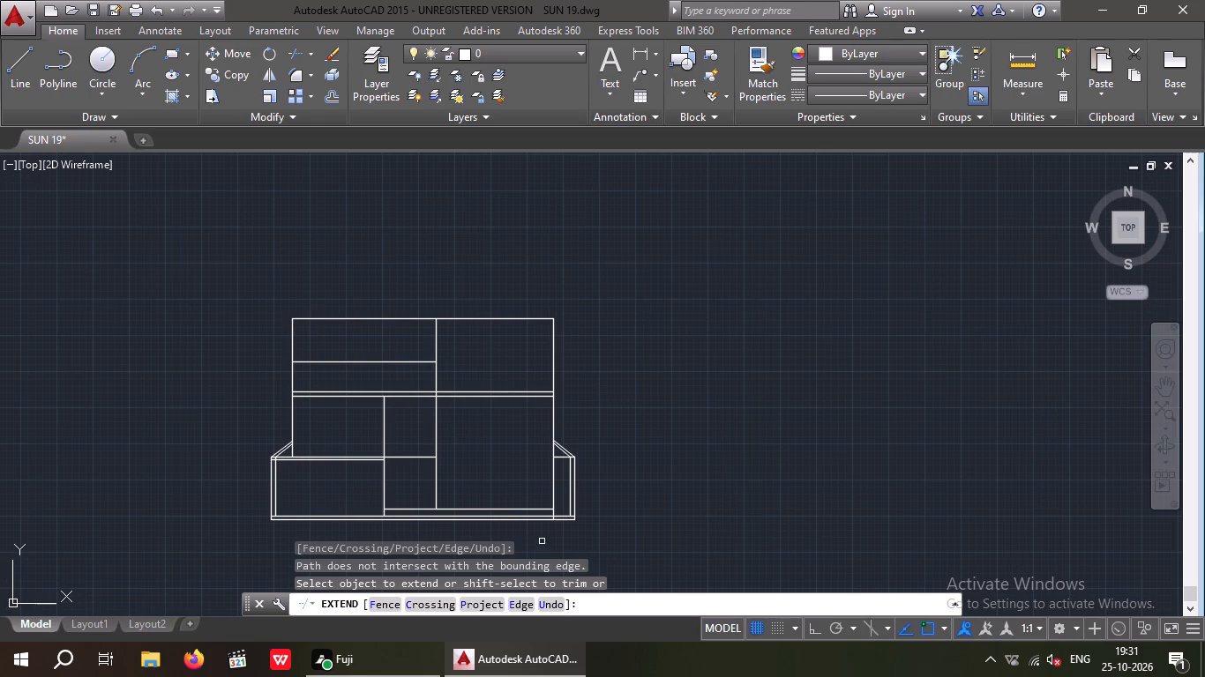
{"action": "key", "text": "Escape"}
{"action": "key", "text": "Escape"}
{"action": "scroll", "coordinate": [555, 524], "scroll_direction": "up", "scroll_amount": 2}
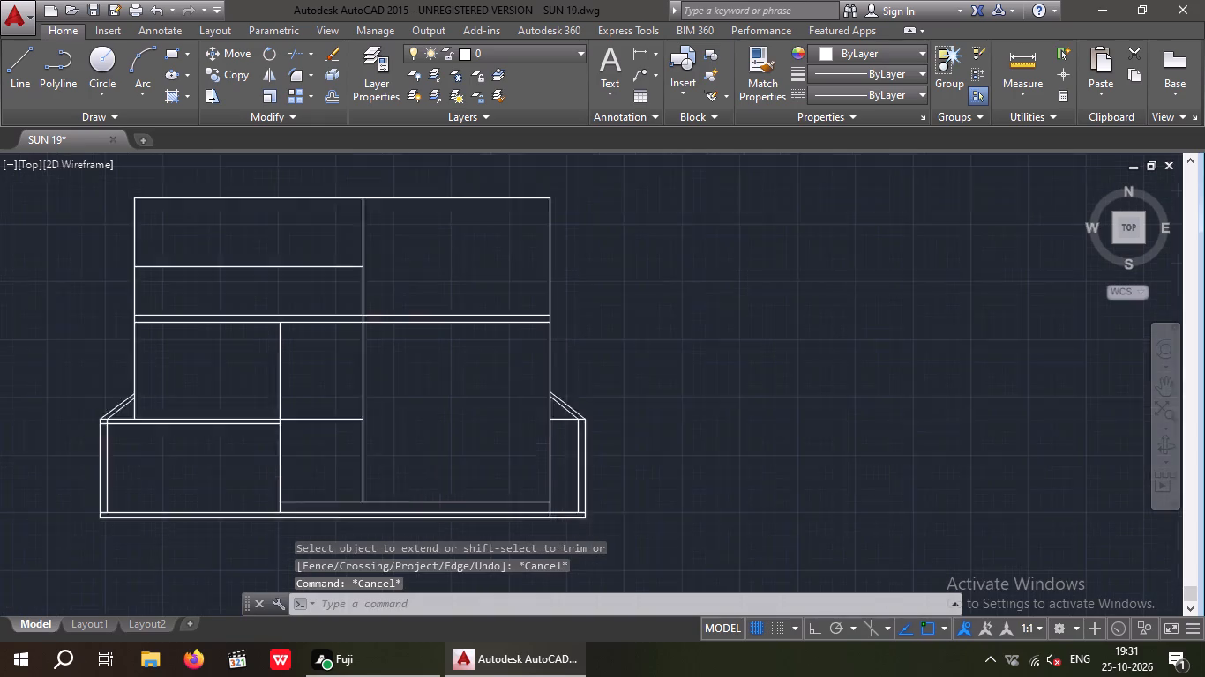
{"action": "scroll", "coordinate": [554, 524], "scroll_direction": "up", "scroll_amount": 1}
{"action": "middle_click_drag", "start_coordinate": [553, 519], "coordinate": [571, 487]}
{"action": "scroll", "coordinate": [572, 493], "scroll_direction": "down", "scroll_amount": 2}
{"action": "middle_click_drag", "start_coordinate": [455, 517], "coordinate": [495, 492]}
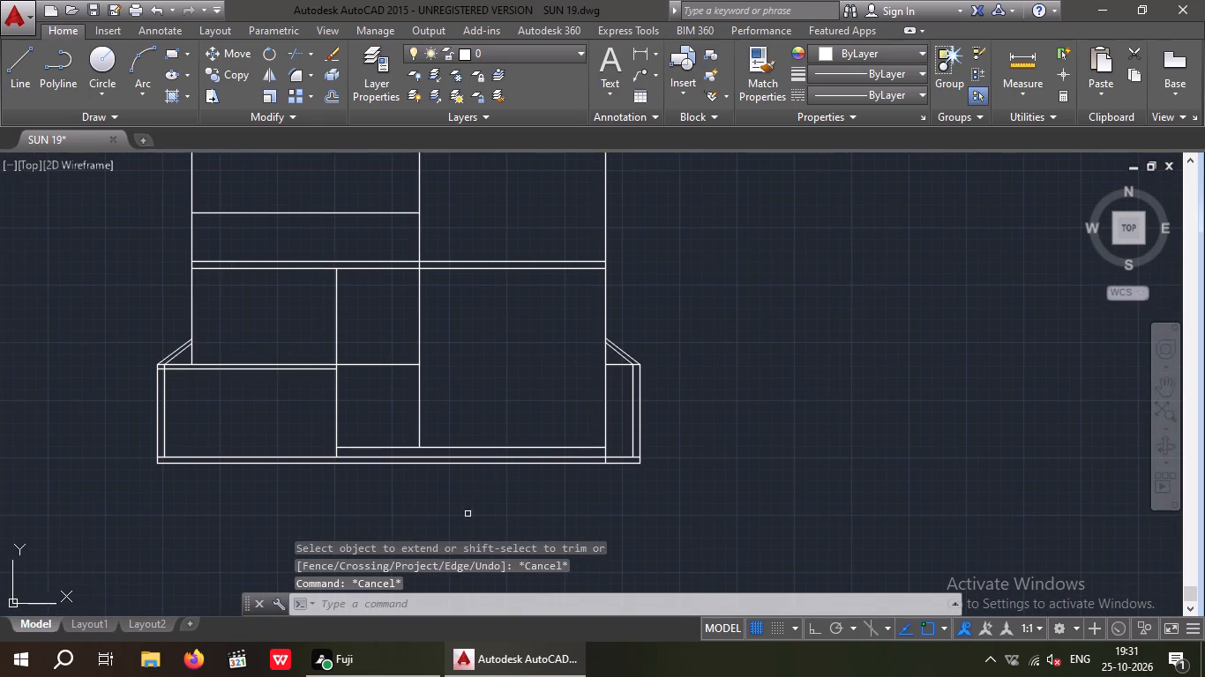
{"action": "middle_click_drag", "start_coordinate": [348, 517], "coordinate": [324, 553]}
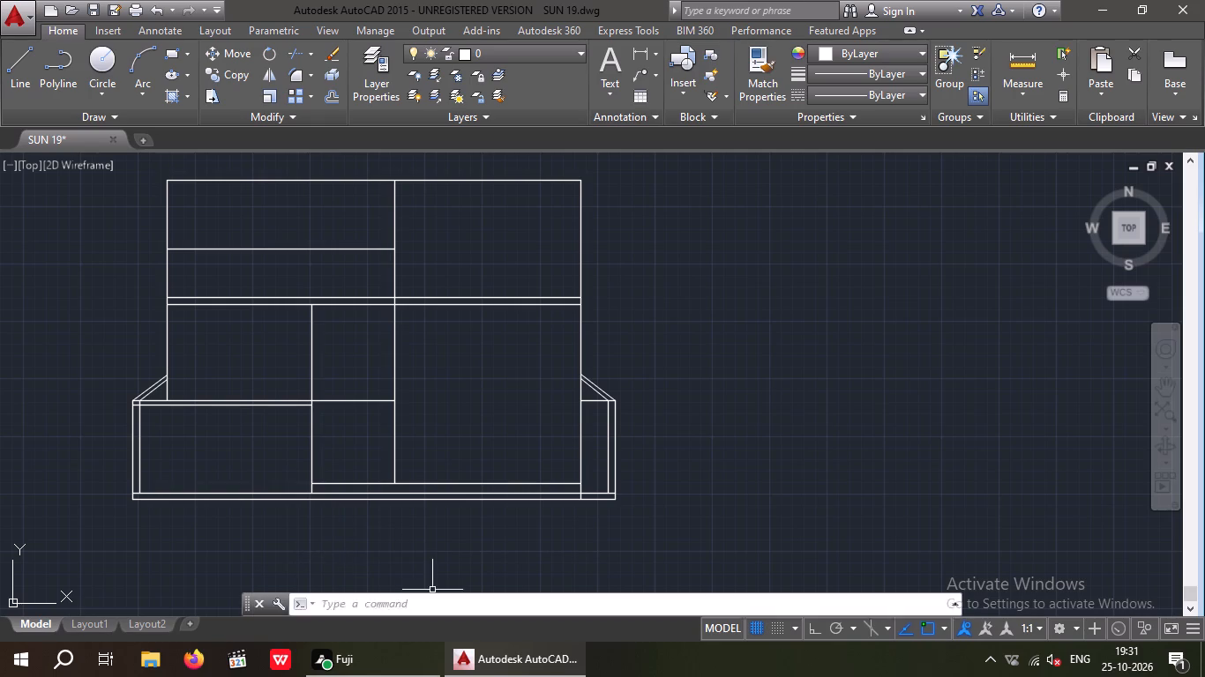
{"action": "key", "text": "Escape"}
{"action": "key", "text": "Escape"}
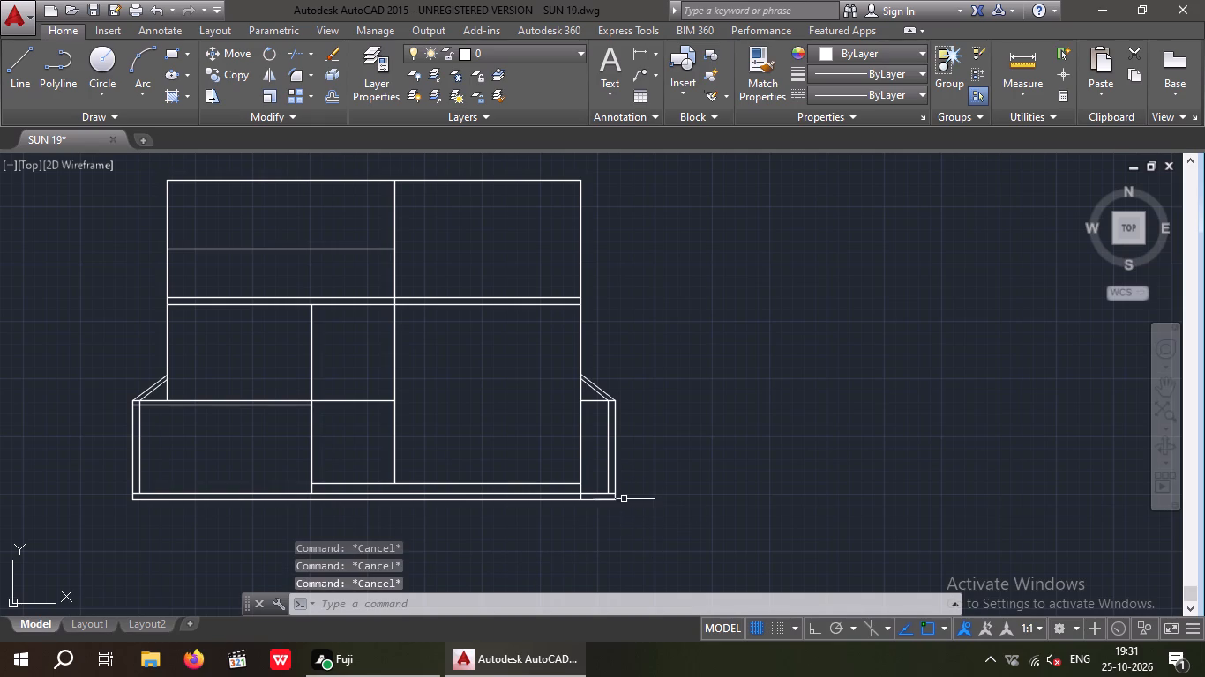
Offset the stair-side boundary wall's short horizontal top line 4" downward.
{"action": "key", "text": "o"}
{"action": "key", "text": "Return"}
{"action": "key", "text": "4"}
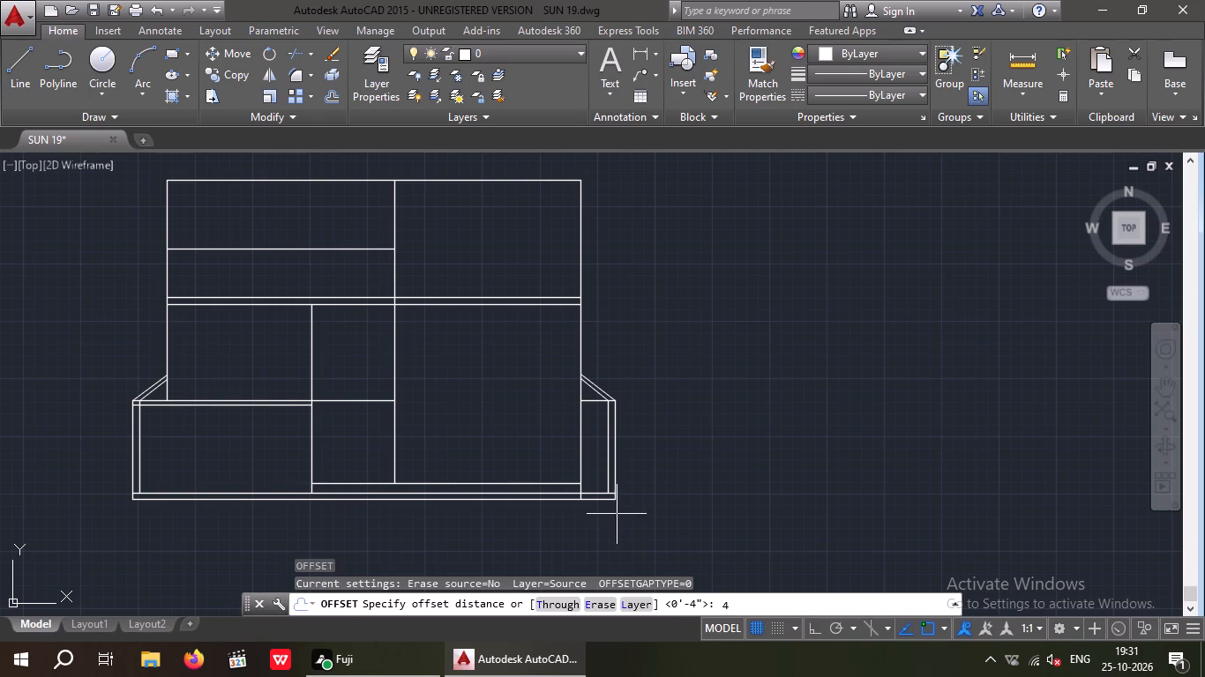
{"action": "key", "text": "shift+quotedbl"}
{"action": "key", "text": "Return"}
{"action": "scroll", "coordinate": [599, 389], "scroll_direction": "up", "scroll_amount": 2}
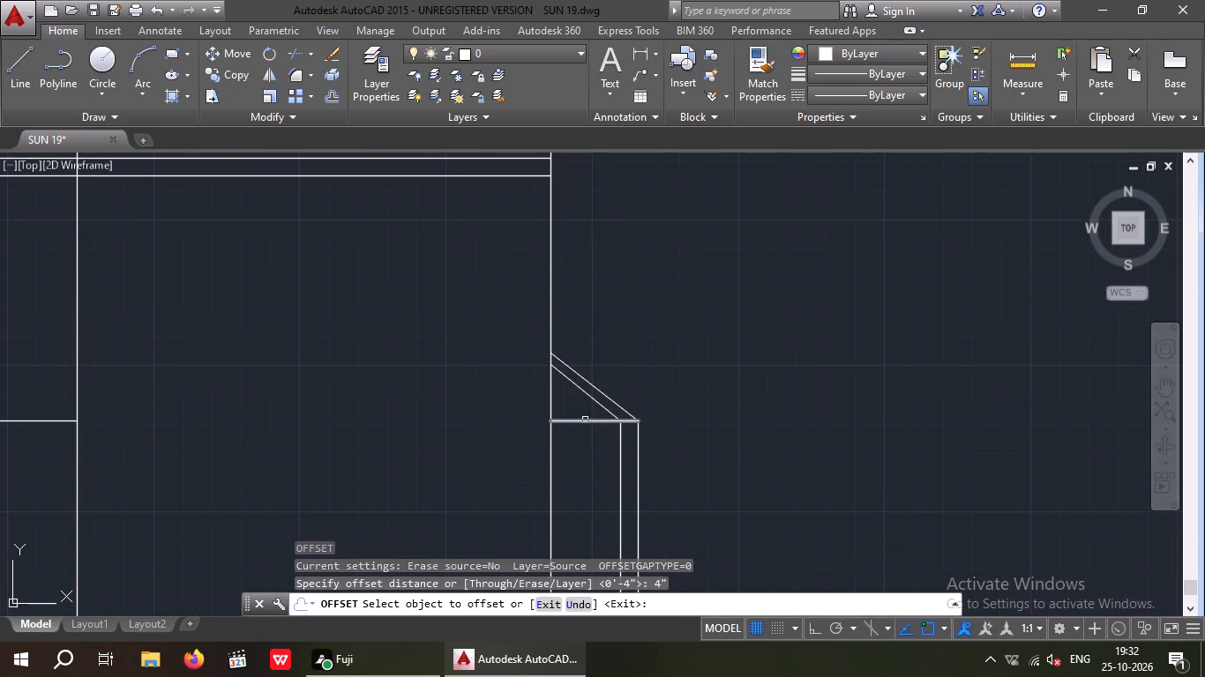
{"action": "left_click_drag", "start_coordinate": [585, 420], "coordinate": [585, 431]}
{"action": "left_click", "coordinate": [589, 443]}
{"action": "scroll", "coordinate": [597, 435], "scroll_direction": "down", "scroll_amount": 2}
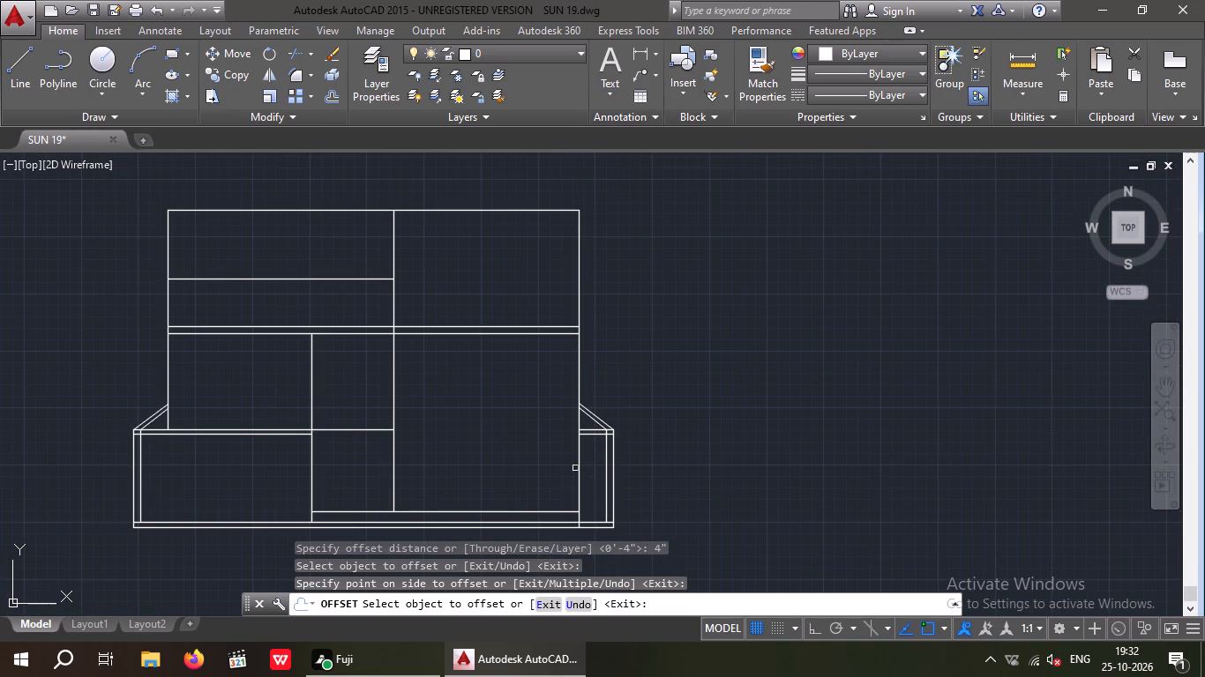
{"action": "key", "text": "Escape"}
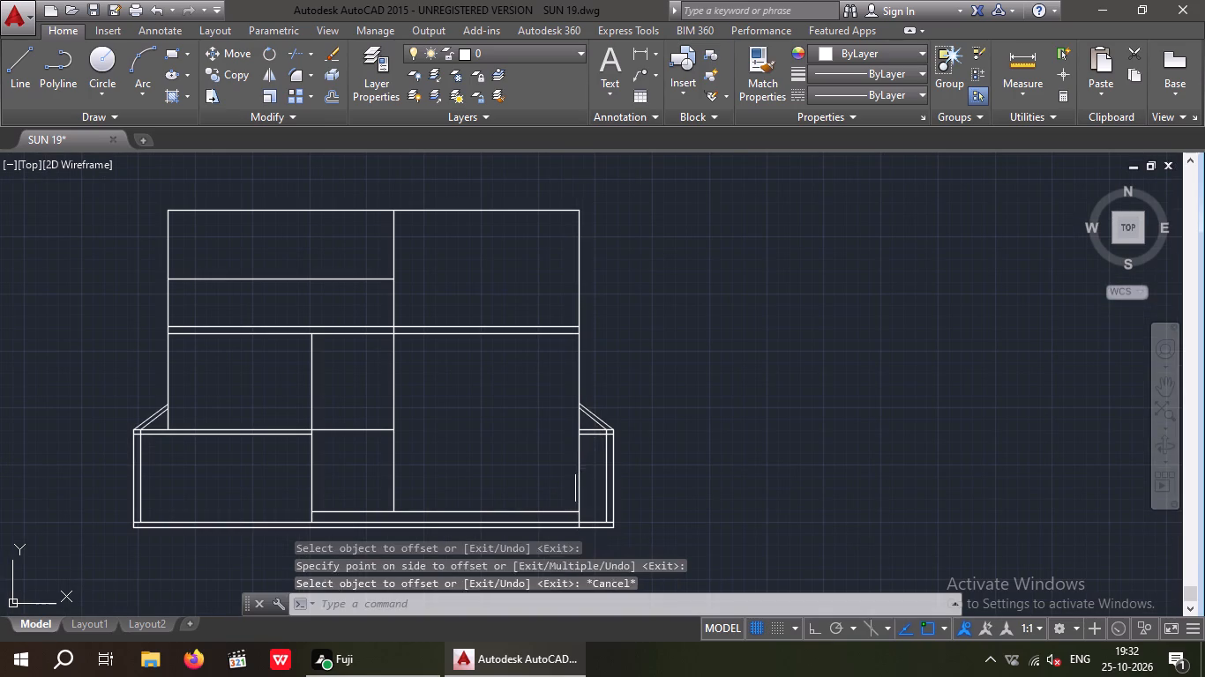
{"action": "key", "text": "Escape"}
Trim the inner vertical wall lines out of the 4" top band on both the parking-side and stair-side boundary walls.
{"action": "scroll", "coordinate": [123, 426], "scroll_direction": "up", "scroll_amount": 3}
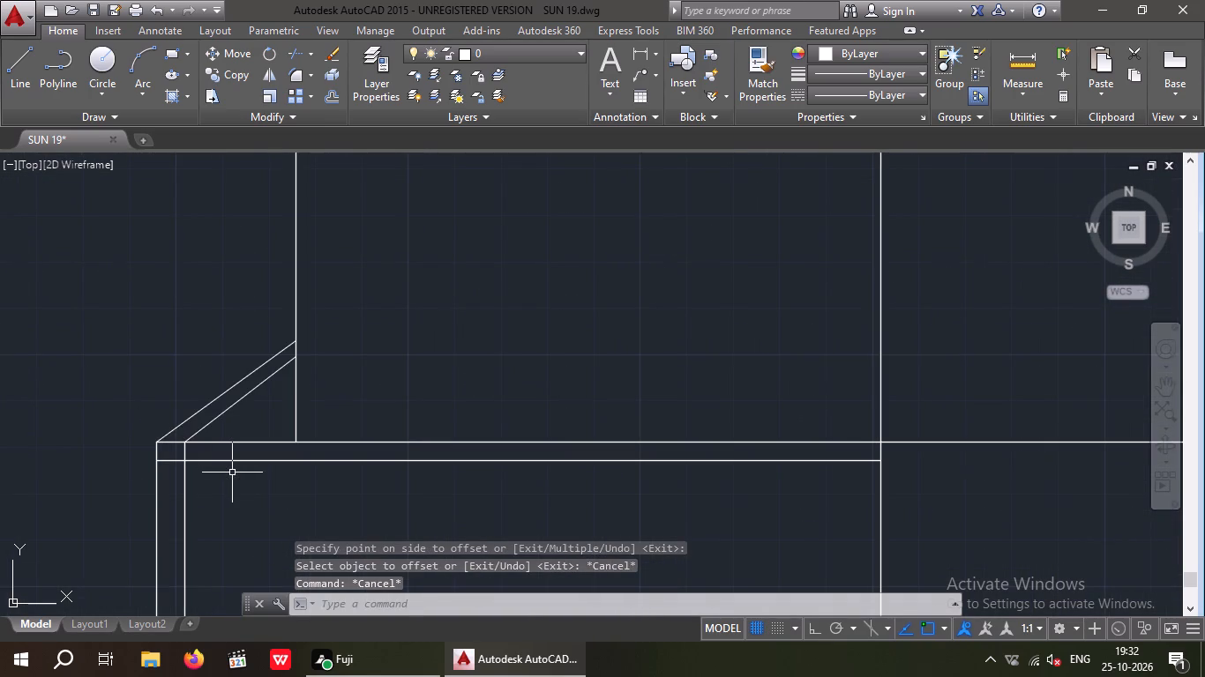
{"action": "key", "text": "t"}
{"action": "key", "text": "r"}
{"action": "key", "text": "space"}
{"action": "key", "text": "space"}
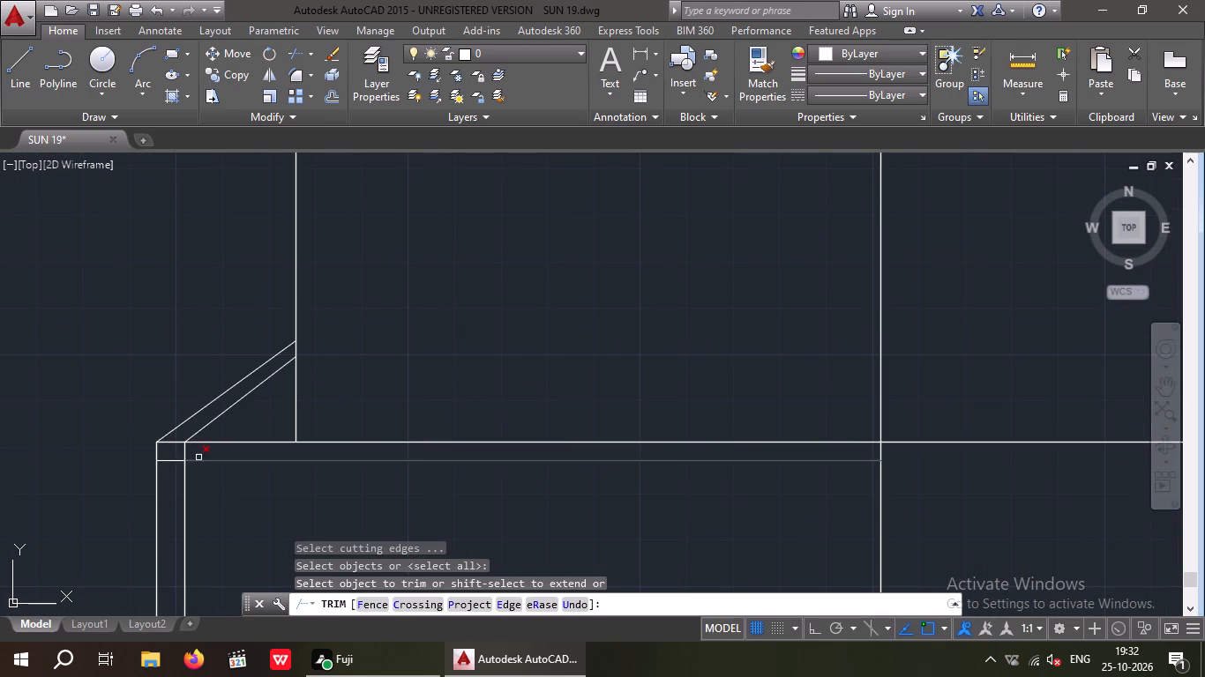
{"action": "left_click", "coordinate": [183, 450]}
{"action": "scroll", "coordinate": [189, 443], "scroll_direction": "down", "scroll_amount": 3}
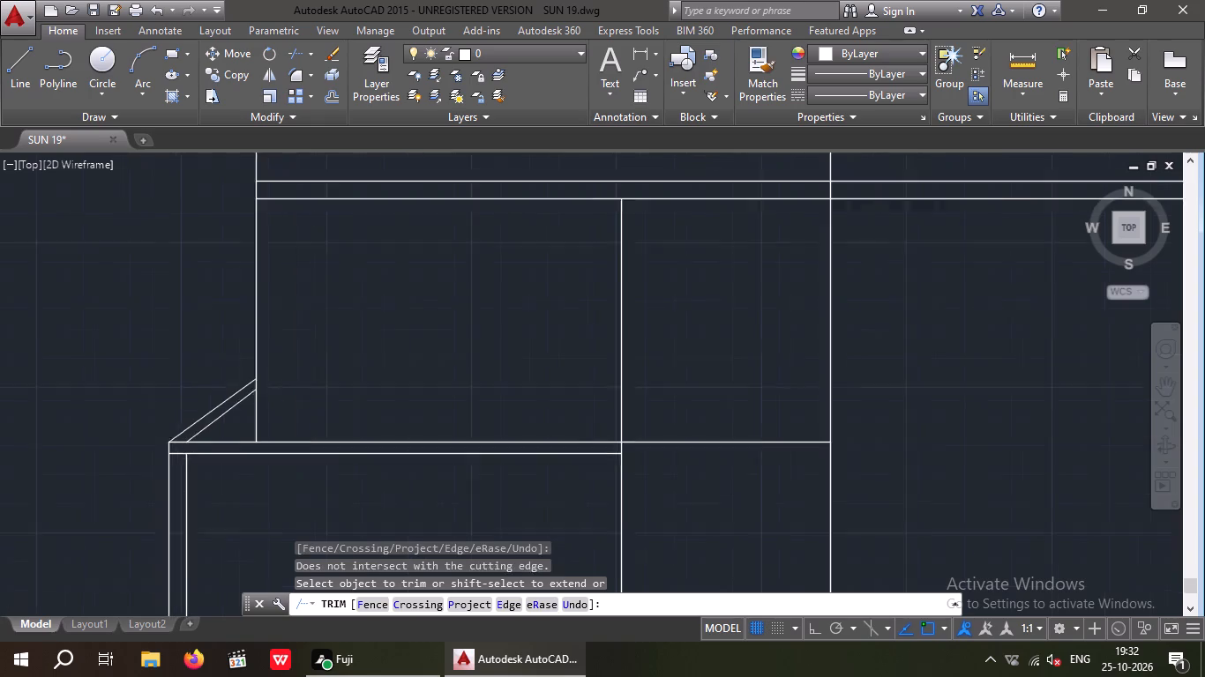
{"action": "middle_click_drag", "start_coordinate": [230, 490], "coordinate": [106, 491]}
{"action": "scroll", "coordinate": [142, 483], "scroll_direction": "down", "scroll_amount": 2}
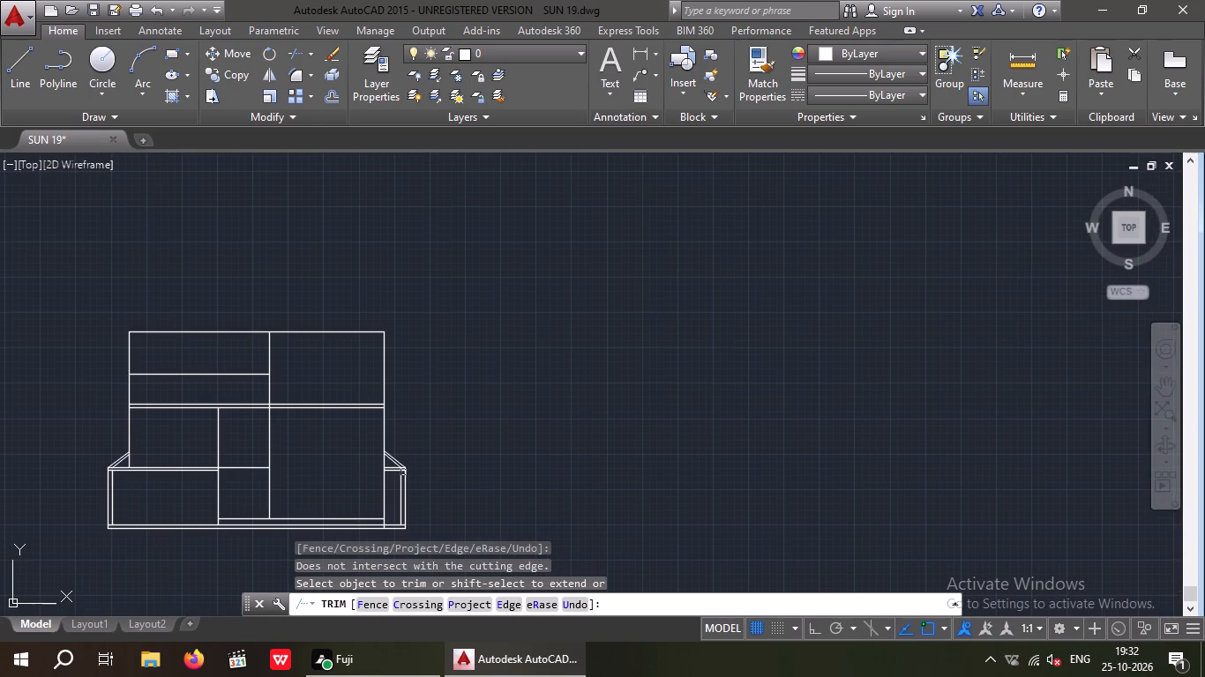
{"action": "scroll", "coordinate": [403, 472], "scroll_direction": "up", "scroll_amount": 4}
{"action": "left_click", "coordinate": [369, 457]}
{"action": "scroll", "coordinate": [381, 450], "scroll_direction": "down", "scroll_amount": 2}
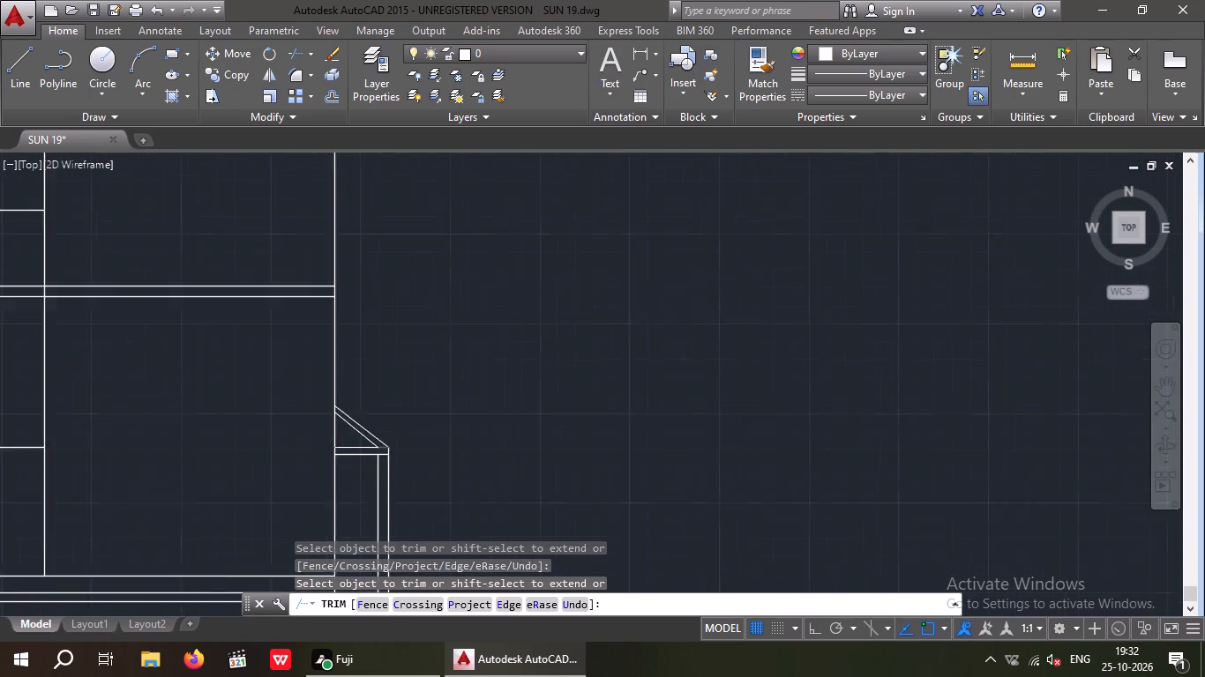
{"action": "scroll", "coordinate": [381, 450], "scroll_direction": "down", "scroll_amount": 1}
{"action": "middle_click_drag", "start_coordinate": [423, 472], "coordinate": [501, 471]}
{"action": "scroll", "coordinate": [509, 471], "scroll_direction": "down", "scroll_amount": 2}
{"action": "middle_click_drag", "start_coordinate": [561, 502], "coordinate": [552, 476]}
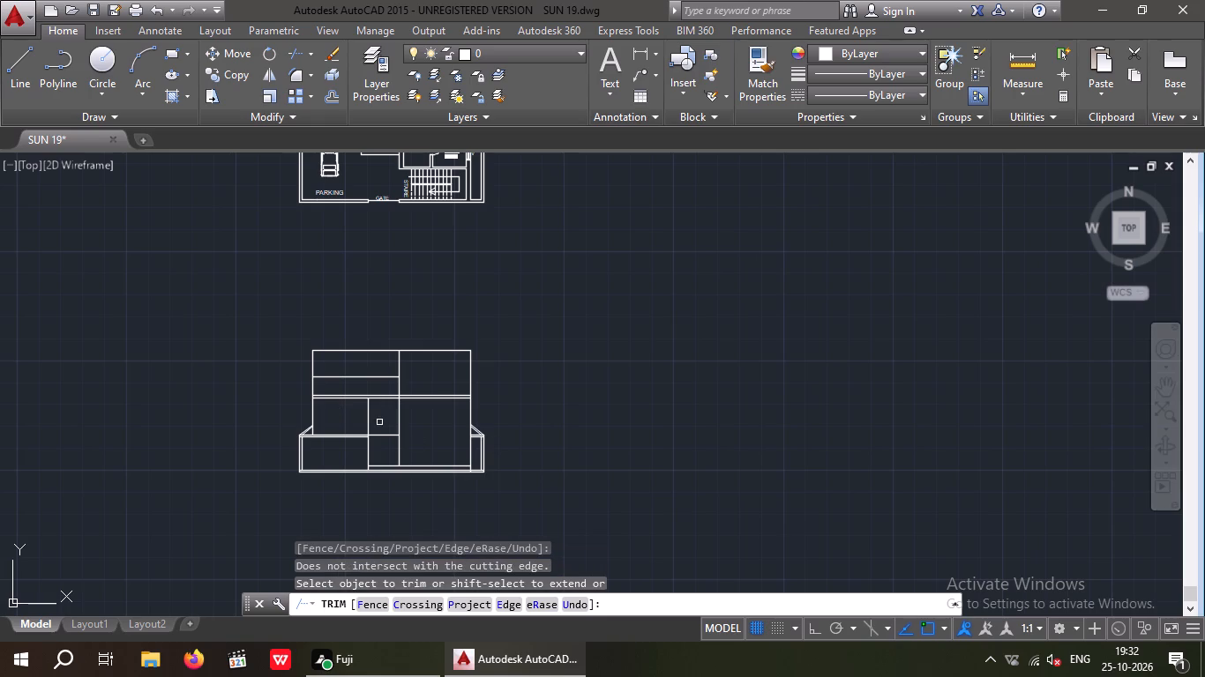
{"action": "middle_click_drag", "start_coordinate": [409, 448], "coordinate": [421, 498]}
{"action": "key", "text": "Escape"}
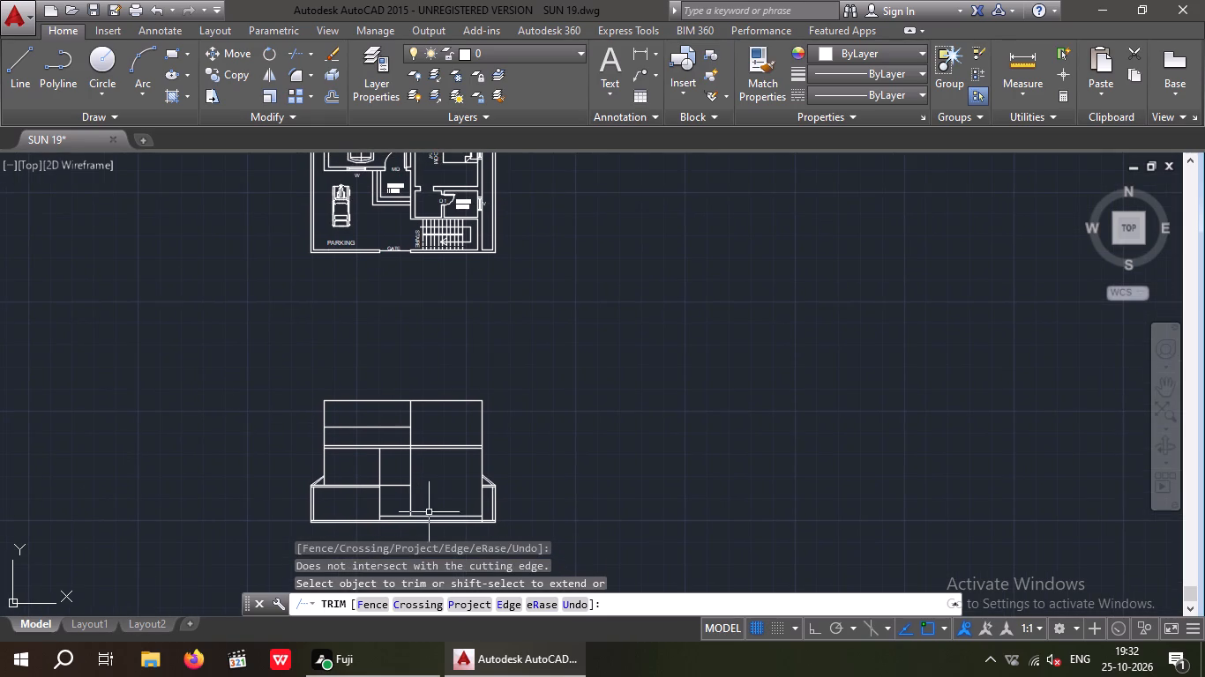
{"action": "key", "text": "Escape"}
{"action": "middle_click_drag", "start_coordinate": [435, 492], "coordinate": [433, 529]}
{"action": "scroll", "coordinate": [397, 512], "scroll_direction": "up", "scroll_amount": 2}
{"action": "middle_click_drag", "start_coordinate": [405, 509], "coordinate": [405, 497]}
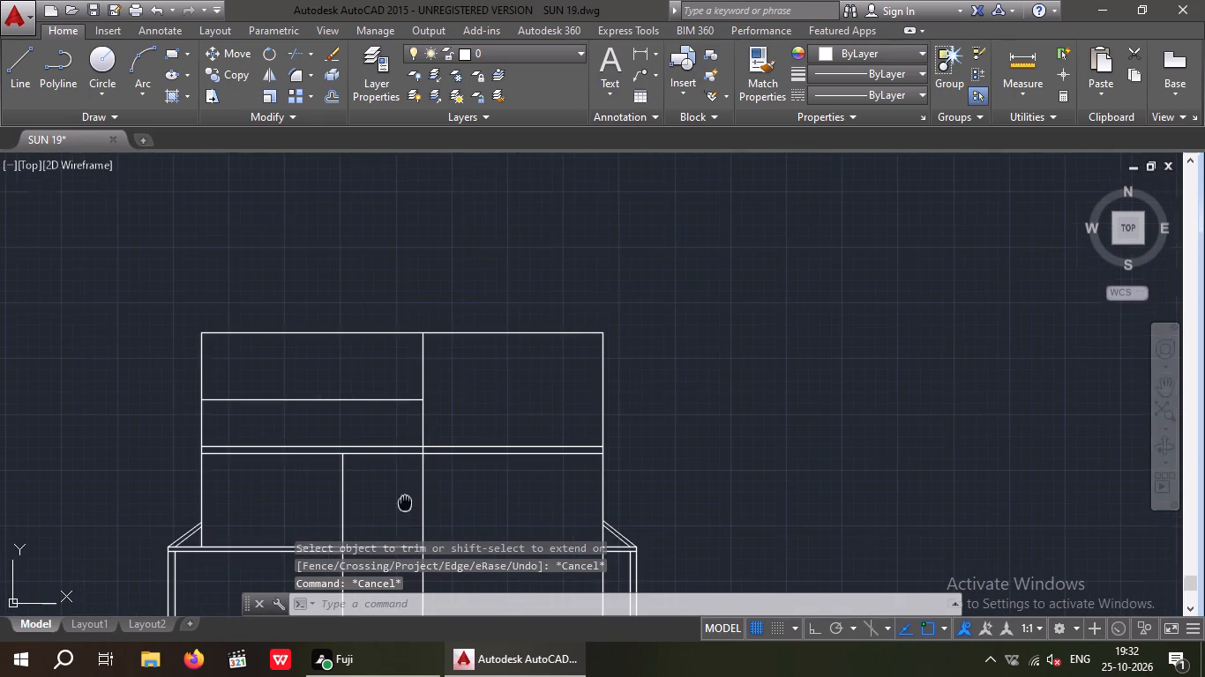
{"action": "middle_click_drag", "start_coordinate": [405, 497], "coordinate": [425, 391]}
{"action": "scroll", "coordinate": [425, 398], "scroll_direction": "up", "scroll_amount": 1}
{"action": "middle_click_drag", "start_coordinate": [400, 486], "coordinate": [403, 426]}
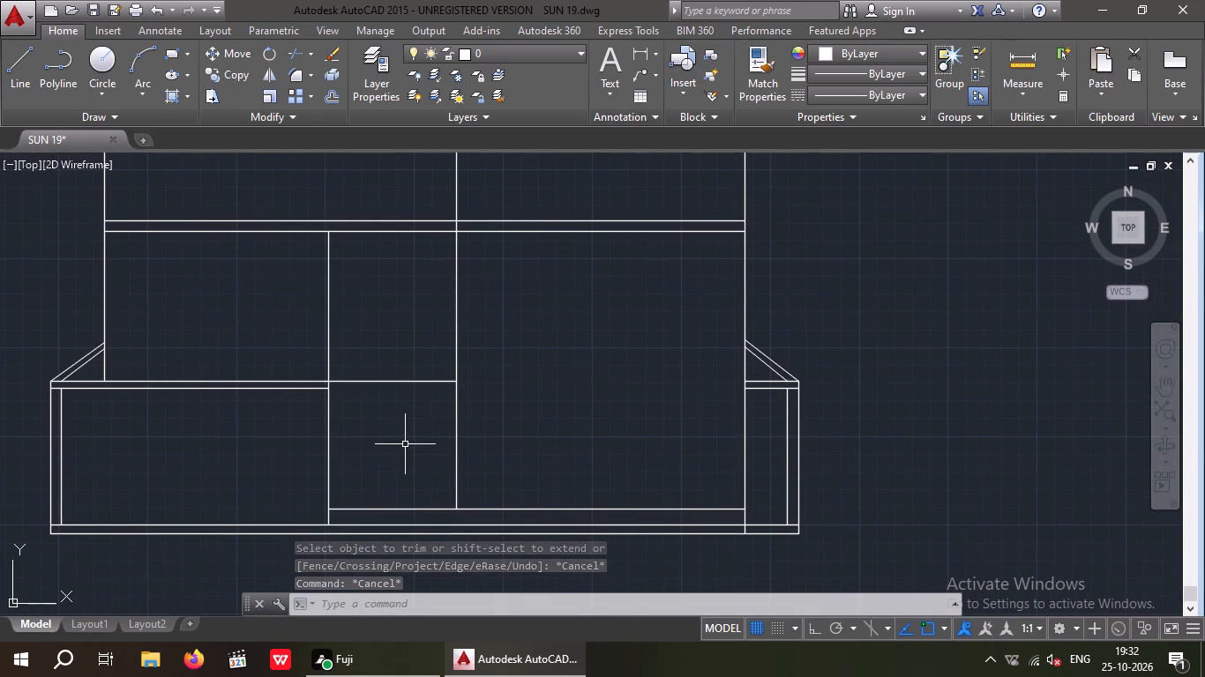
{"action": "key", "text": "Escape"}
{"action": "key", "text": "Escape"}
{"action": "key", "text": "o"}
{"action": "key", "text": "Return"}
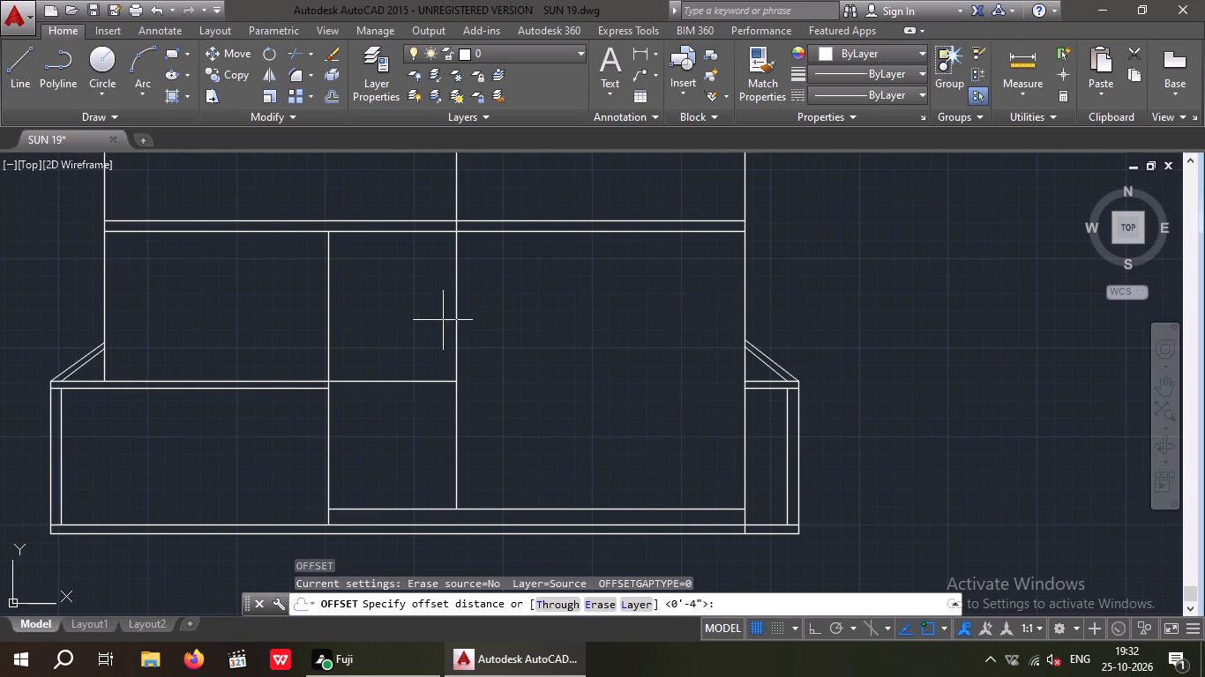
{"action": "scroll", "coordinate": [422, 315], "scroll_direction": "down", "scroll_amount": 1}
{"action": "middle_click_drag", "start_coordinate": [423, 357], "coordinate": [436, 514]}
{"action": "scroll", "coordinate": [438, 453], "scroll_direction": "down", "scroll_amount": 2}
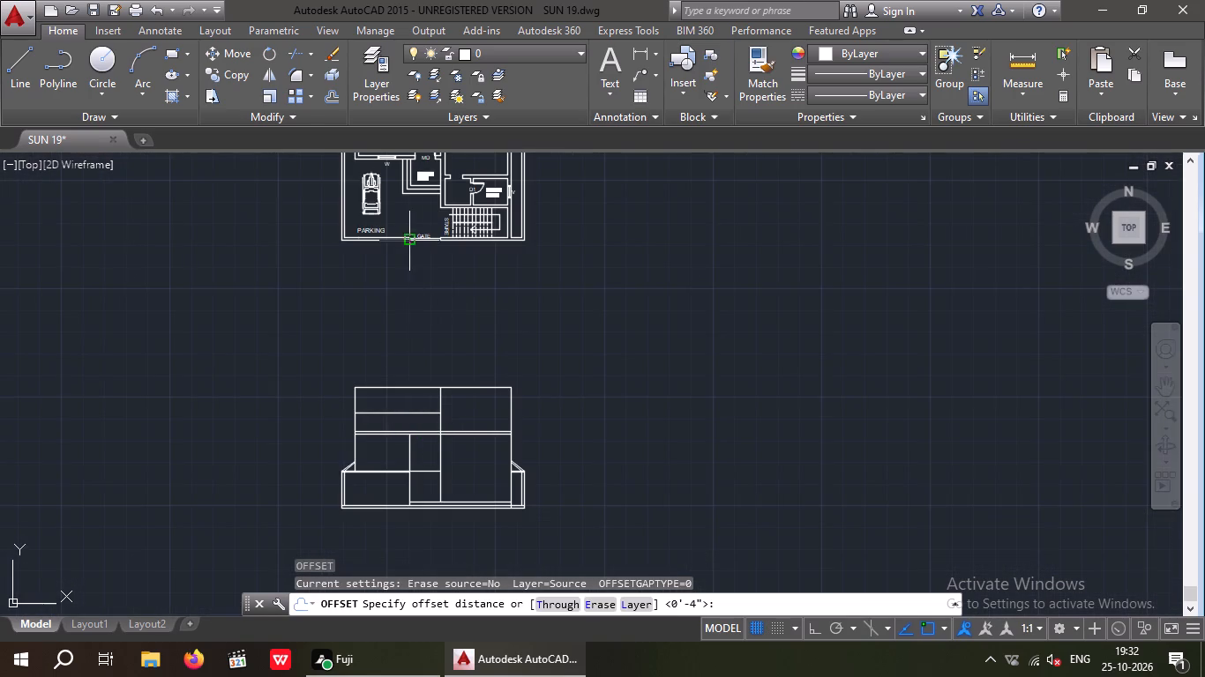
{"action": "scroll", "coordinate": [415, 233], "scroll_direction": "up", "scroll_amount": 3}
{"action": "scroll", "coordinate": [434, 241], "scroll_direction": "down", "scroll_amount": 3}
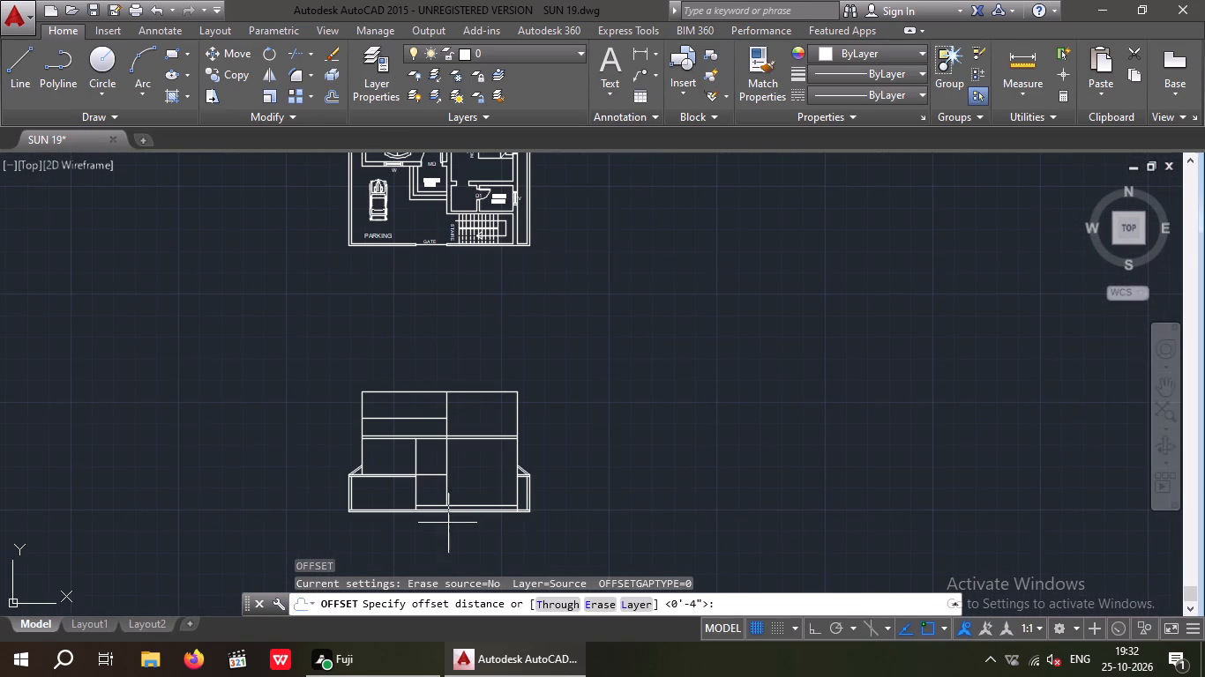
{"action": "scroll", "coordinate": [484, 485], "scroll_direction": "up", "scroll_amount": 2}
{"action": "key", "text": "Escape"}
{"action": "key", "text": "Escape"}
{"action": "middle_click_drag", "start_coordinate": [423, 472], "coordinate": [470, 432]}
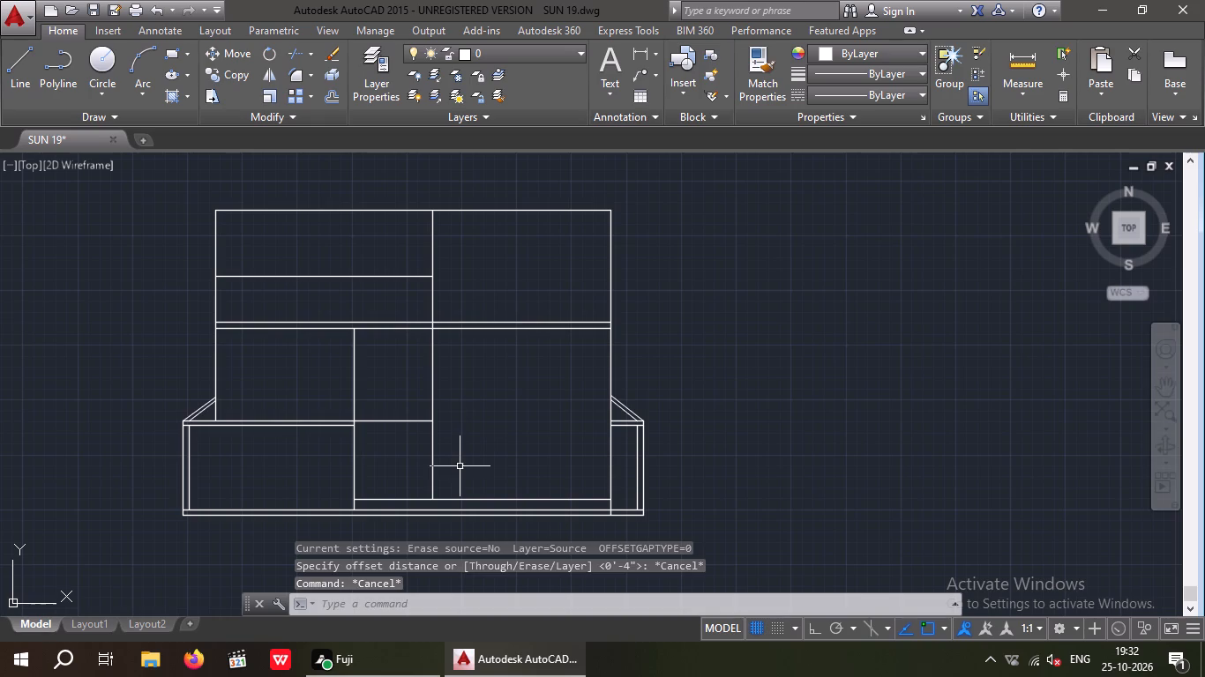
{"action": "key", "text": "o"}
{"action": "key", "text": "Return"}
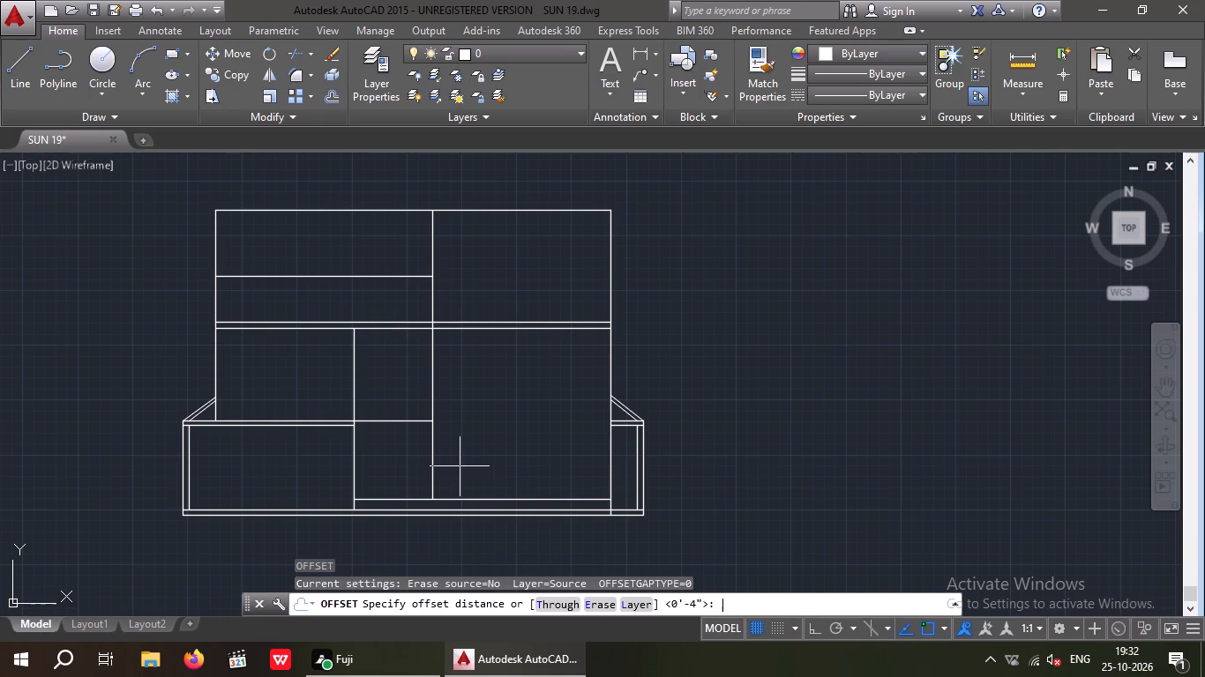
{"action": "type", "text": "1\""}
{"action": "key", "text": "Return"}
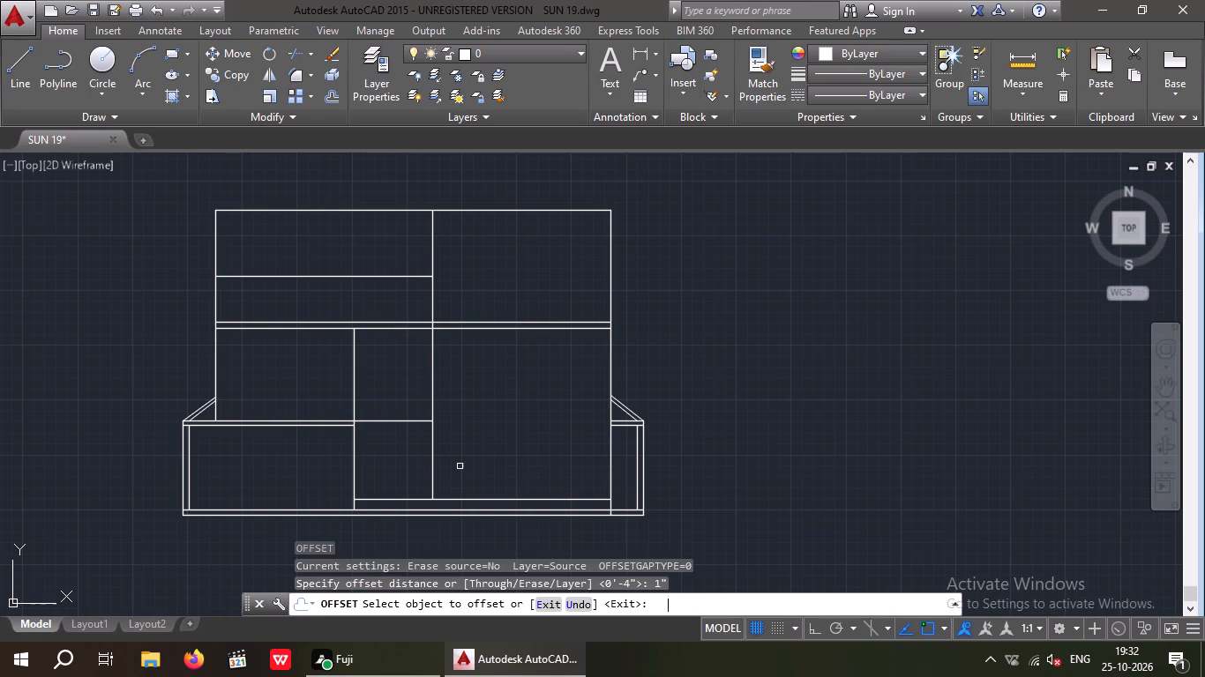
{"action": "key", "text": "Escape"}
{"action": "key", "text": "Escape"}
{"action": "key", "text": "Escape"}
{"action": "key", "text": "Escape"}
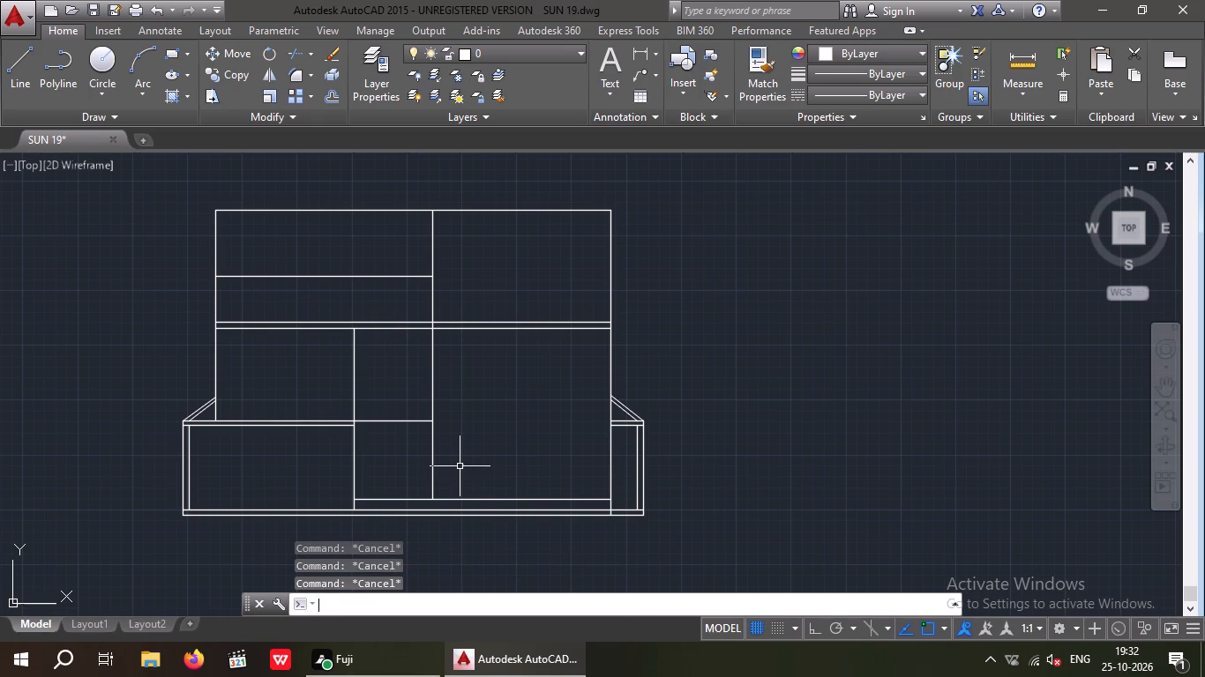
Offset both side lines and the bottom line of the opening beside the parking-side boundary wall 2" inward.
{"action": "key", "text": "o"}
{"action": "key", "text": "Return"}
{"action": "type", "text": "2\""}
{"action": "key", "text": "Return"}
{"action": "scroll", "coordinate": [351, 443], "scroll_direction": "up", "scroll_amount": 2}
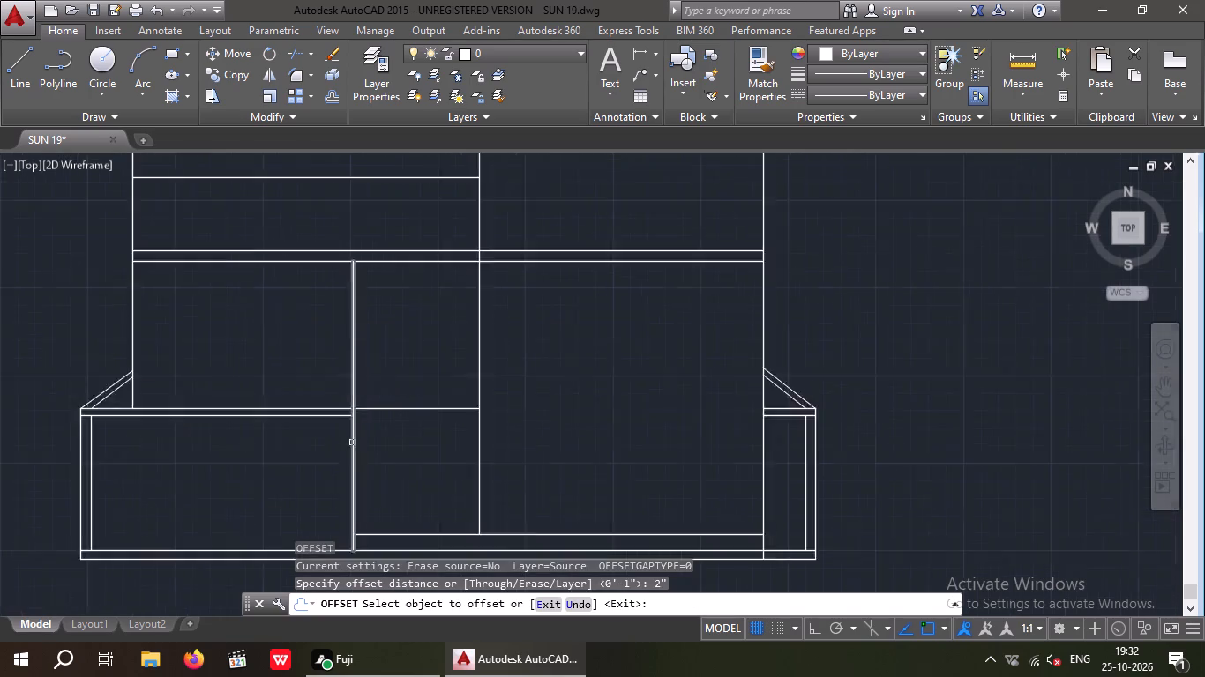
{"action": "scroll", "coordinate": [352, 443], "scroll_direction": "up", "scroll_amount": 1}
{"action": "left_click_drag", "start_coordinate": [350, 480], "coordinate": [359, 480]}
{"action": "left_click", "coordinate": [378, 475]}
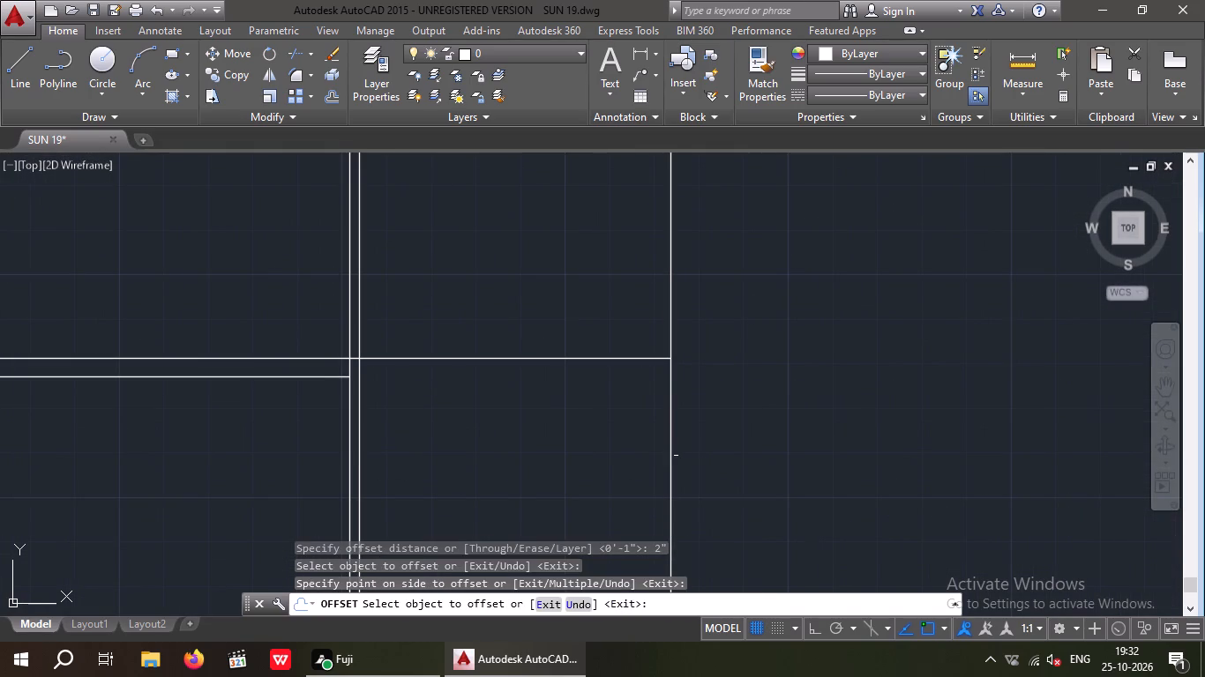
{"action": "left_click_drag", "start_coordinate": [671, 458], "coordinate": [653, 462]}
{"action": "left_click", "coordinate": [644, 464]}
{"action": "middle_click_drag", "start_coordinate": [619, 450], "coordinate": [595, 335]}
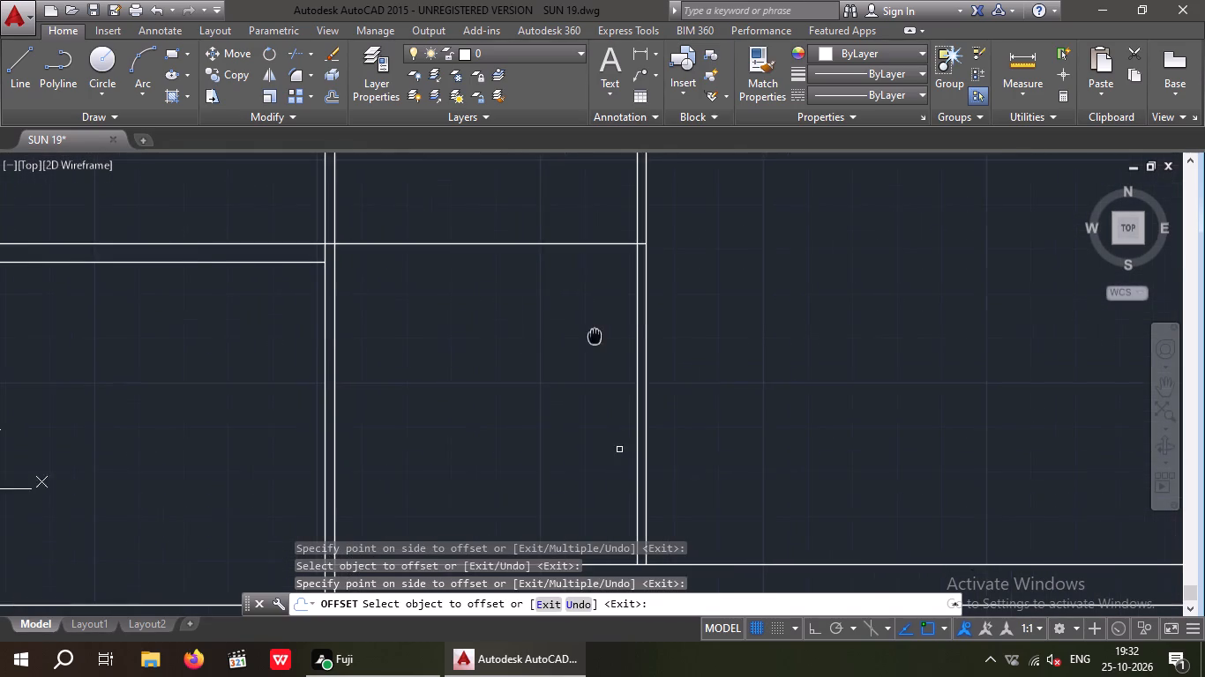
{"action": "scroll", "coordinate": [579, 343], "scroll_direction": "down", "scroll_amount": 1}
{"action": "scroll", "coordinate": [524, 468], "scroll_direction": "up", "scroll_amount": 1}
{"action": "left_click_drag", "start_coordinate": [506, 490], "coordinate": [505, 471]}
{"action": "left_click", "coordinate": [499, 445]}
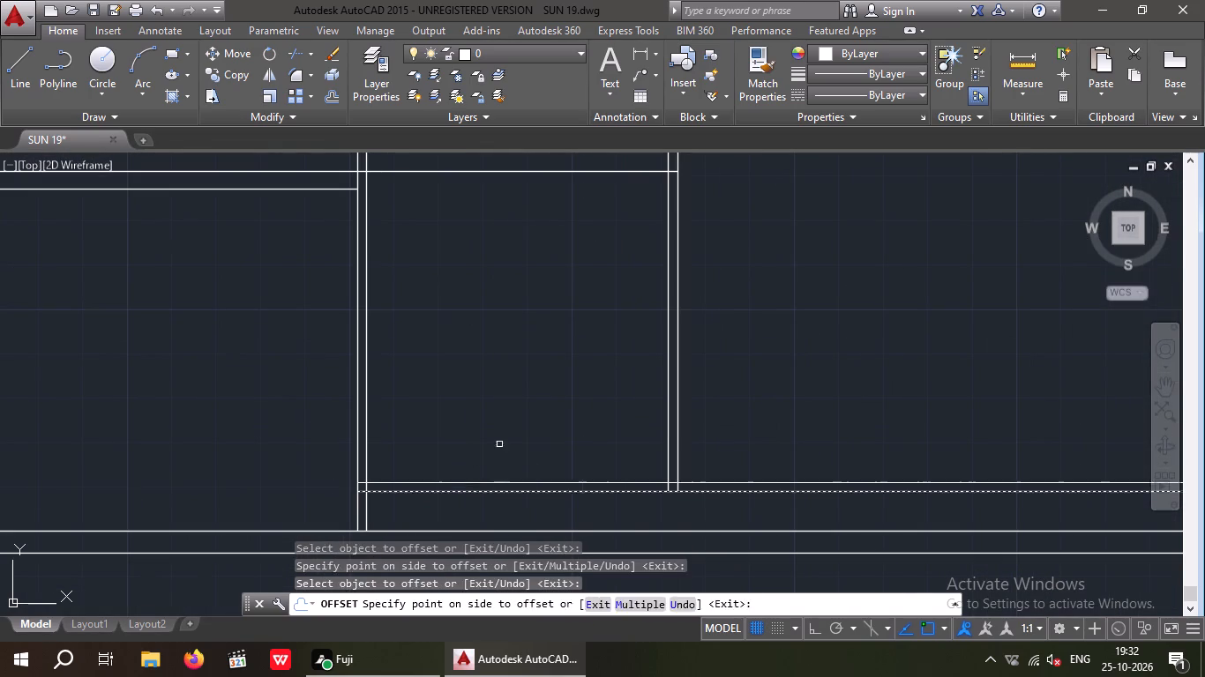
{"action": "key", "text": "Escape"}
{"action": "key", "text": "Escape"}
{"action": "key", "text": "Escape"}
{"action": "key", "text": "Escape"}
Trim the opening's inner bottom line where it runs past the inset side lines, beyond the house side and in the parking-wall gap.
{"action": "type", "text": "TR"}
{"action": "key", "text": "space"}
{"action": "key", "text": "space"}
{"action": "scroll", "coordinate": [713, 483], "scroll_direction": "up", "scroll_amount": 2}
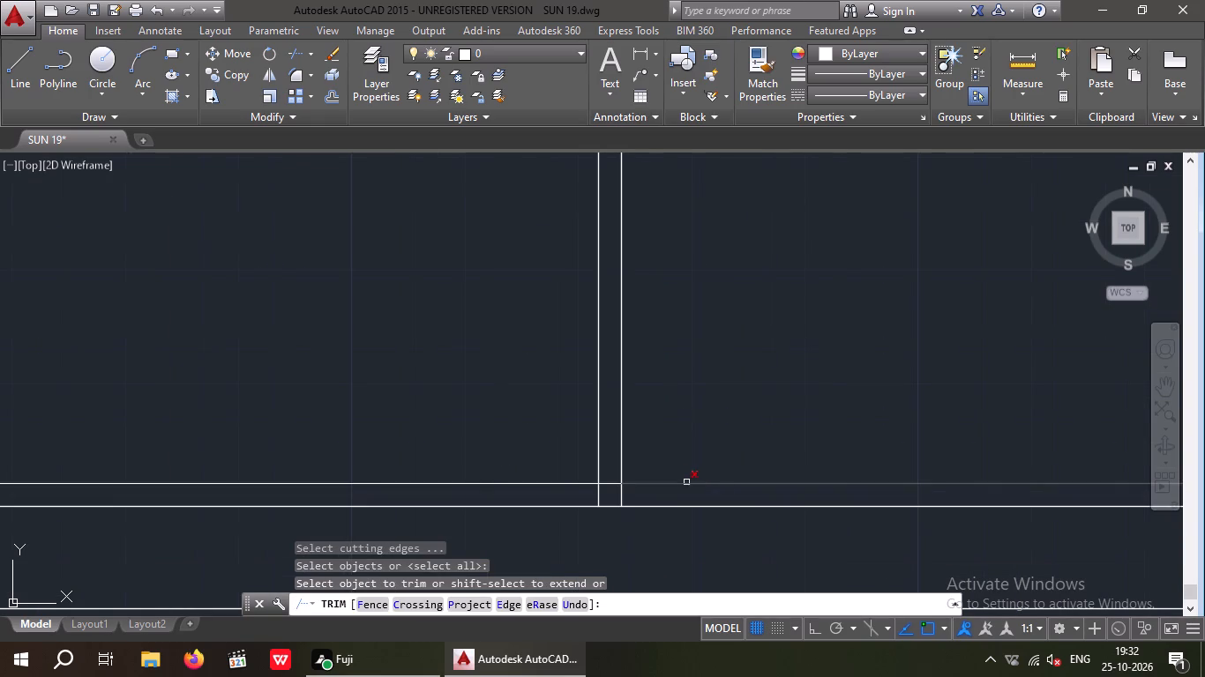
{"action": "left_click", "coordinate": [685, 483]}
{"action": "scroll", "coordinate": [693, 469], "scroll_direction": "down", "scroll_amount": 3}
{"action": "scroll", "coordinate": [479, 483], "scroll_direction": "up", "scroll_amount": 2}
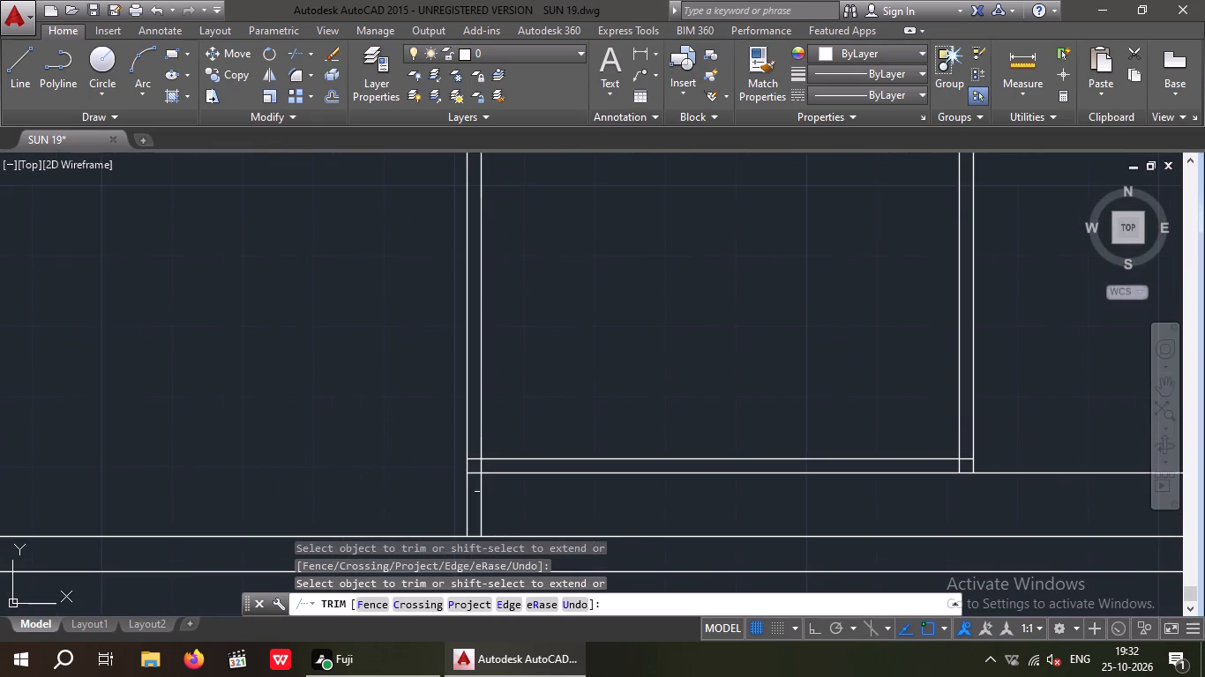
{"action": "scroll", "coordinate": [473, 460], "scroll_direction": "up", "scroll_amount": 1}
{"action": "left_click", "coordinate": [473, 460]}
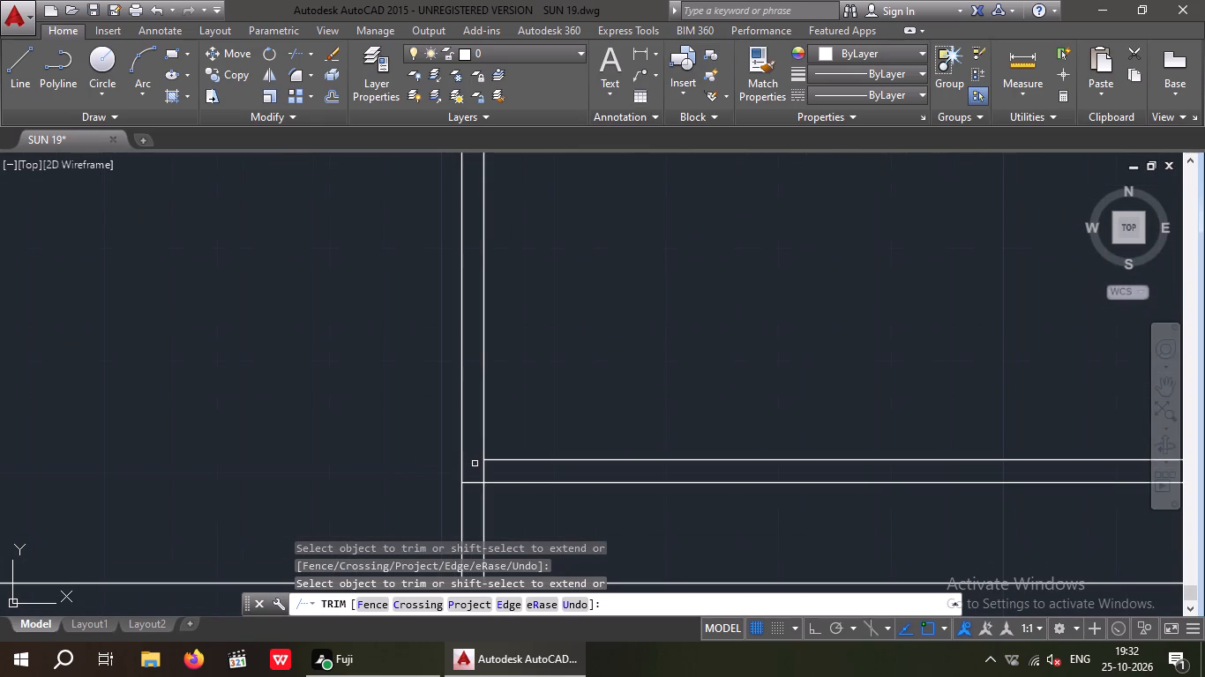
{"action": "scroll", "coordinate": [478, 463], "scroll_direction": "down", "scroll_amount": 2}
{"action": "middle_click_drag", "start_coordinate": [531, 390], "coordinate": [492, 495]}
{"action": "scroll", "coordinate": [489, 467], "scroll_direction": "down", "scroll_amount": 1}
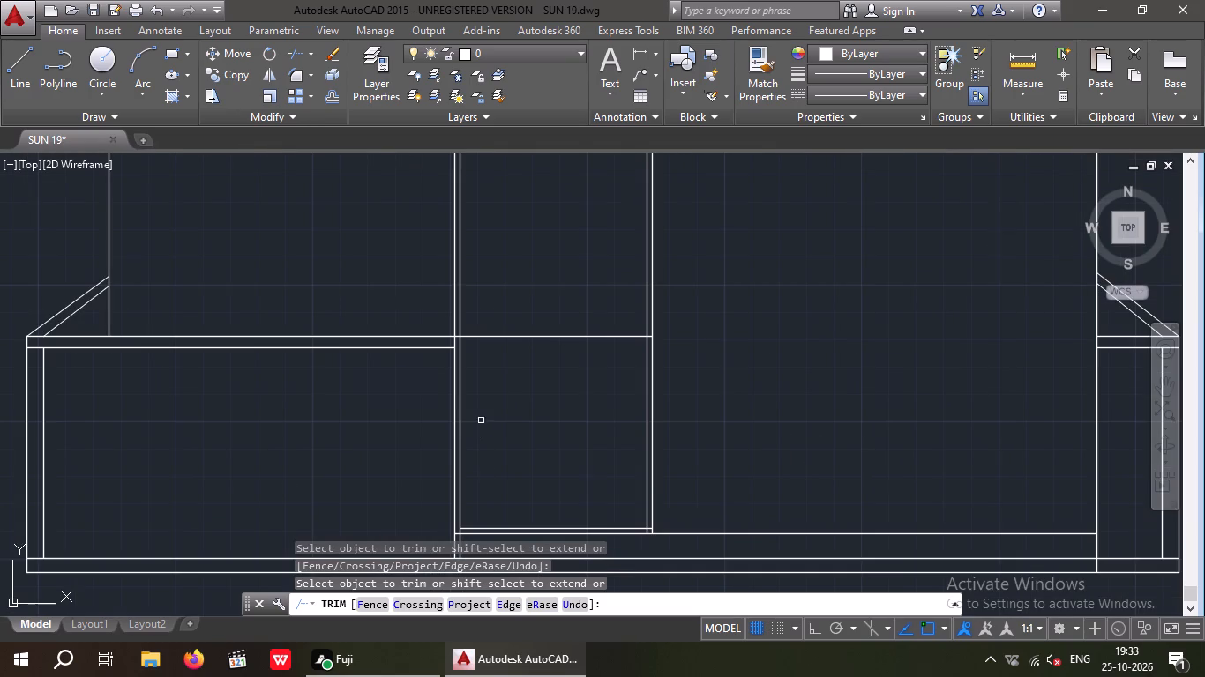
Trim the inset side lines above the opening's top line and cut the top line out of both 2" side gaps.
{"action": "scroll", "coordinate": [465, 321], "scroll_direction": "up", "scroll_amount": 1}
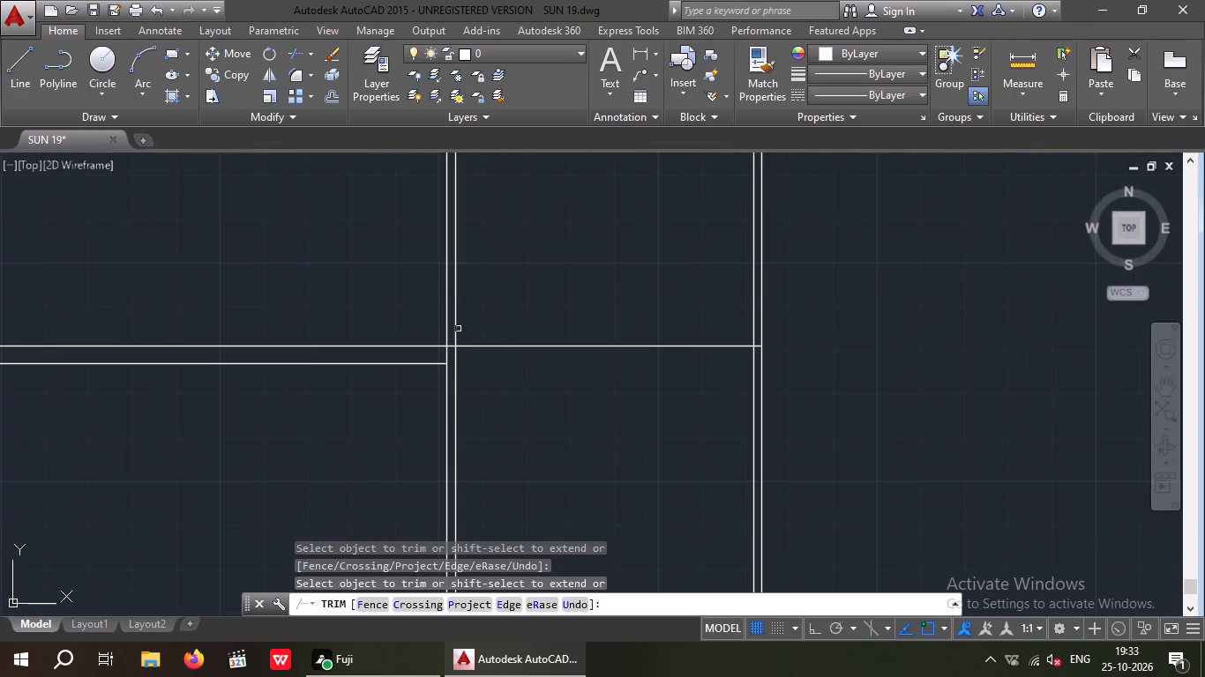
{"action": "left_click", "coordinate": [455, 331]}
{"action": "scroll", "coordinate": [460, 322], "scroll_direction": "down", "scroll_amount": 1}
{"action": "scroll", "coordinate": [640, 316], "scroll_direction": "up", "scroll_amount": 2}
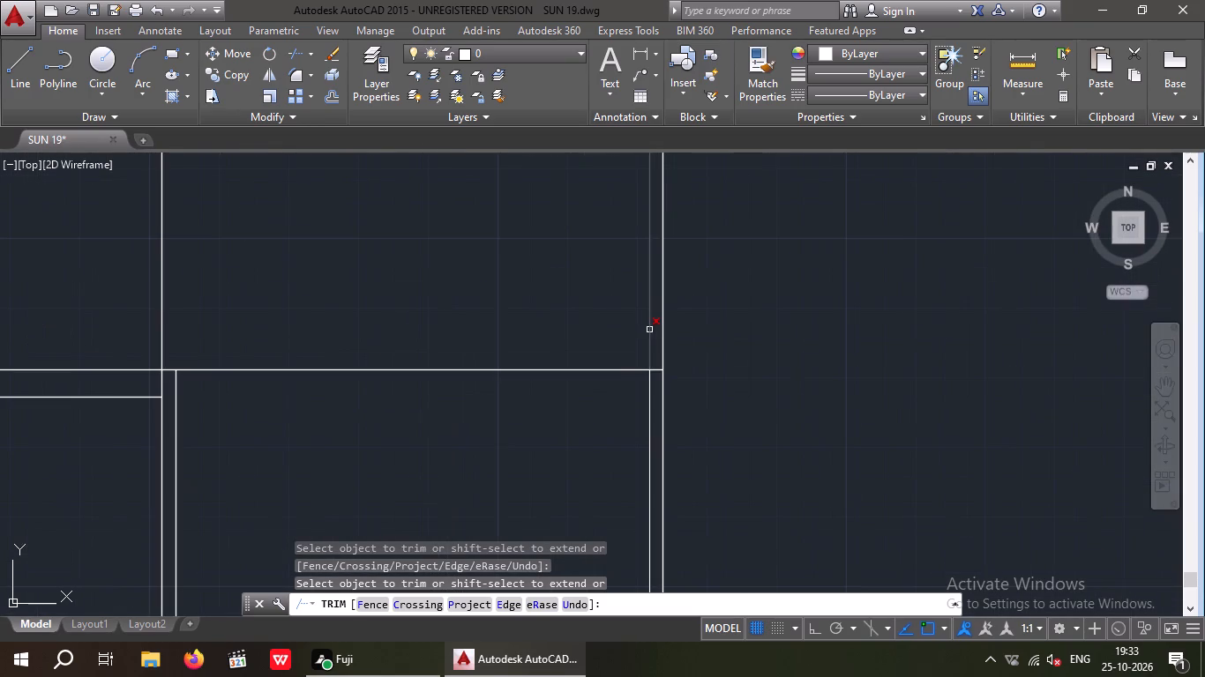
{"action": "left_click", "coordinate": [649, 331]}
{"action": "scroll", "coordinate": [621, 306], "scroll_direction": "down", "scroll_amount": 2}
{"action": "scroll", "coordinate": [441, 328], "scroll_direction": "up", "scroll_amount": 2}
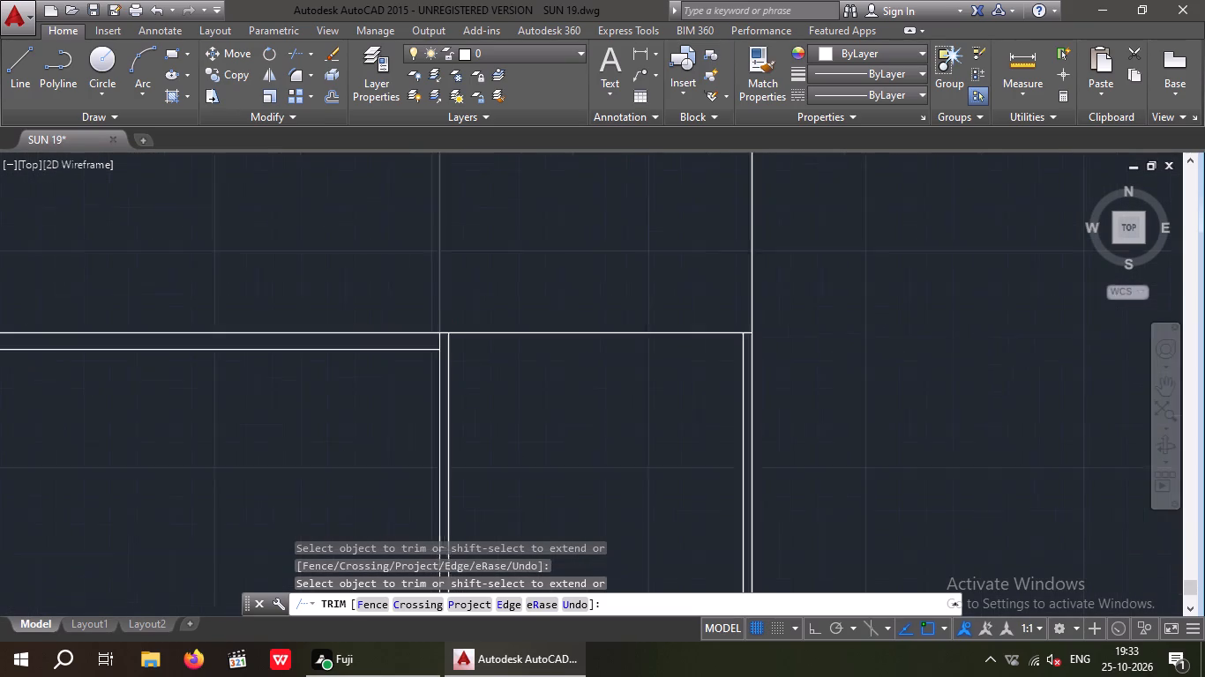
{"action": "scroll", "coordinate": [441, 329], "scroll_direction": "up", "scroll_amount": 2}
{"action": "left_click", "coordinate": [443, 338]}
{"action": "scroll", "coordinate": [440, 331], "scroll_direction": "down", "scroll_amount": 3}
{"action": "scroll", "coordinate": [740, 341], "scroll_direction": "up", "scroll_amount": 2}
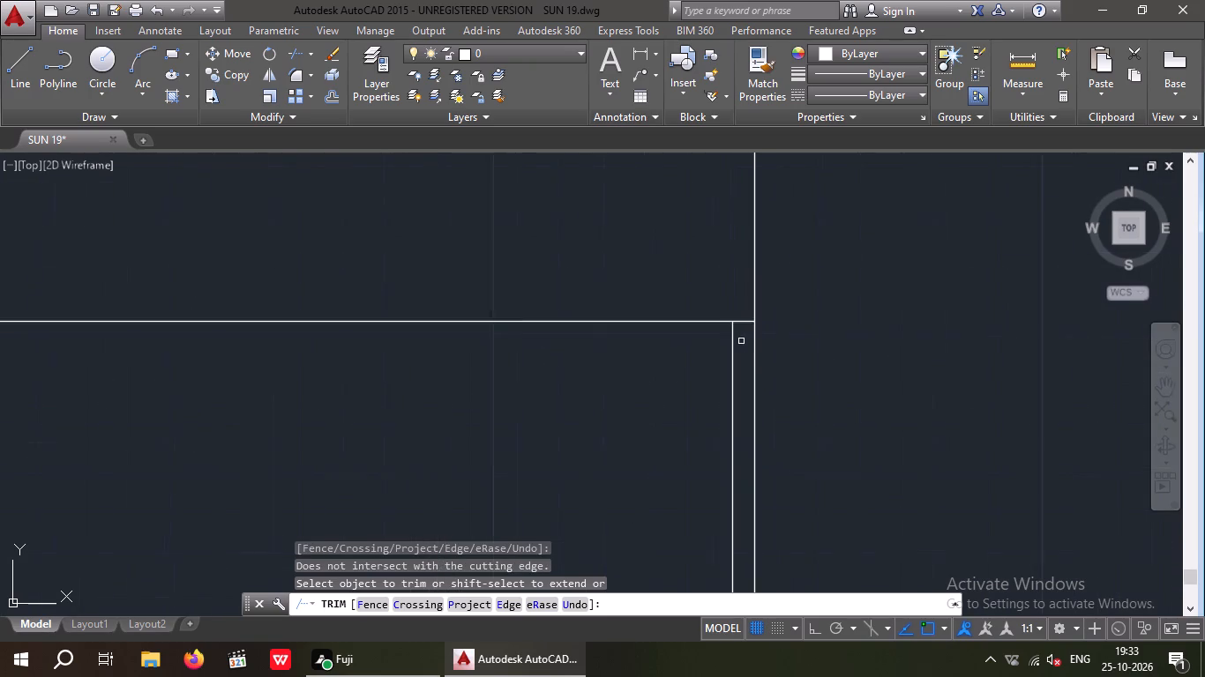
{"action": "scroll", "coordinate": [741, 341], "scroll_direction": "up", "scroll_amount": 1}
{"action": "left_click", "coordinate": [740, 309]}
{"action": "scroll", "coordinate": [743, 305], "scroll_direction": "down", "scroll_amount": 3}
{"action": "middle_click_drag", "start_coordinate": [684, 362], "coordinate": [637, 324]}
{"action": "scroll", "coordinate": [623, 353], "scroll_direction": "down", "scroll_amount": 1}
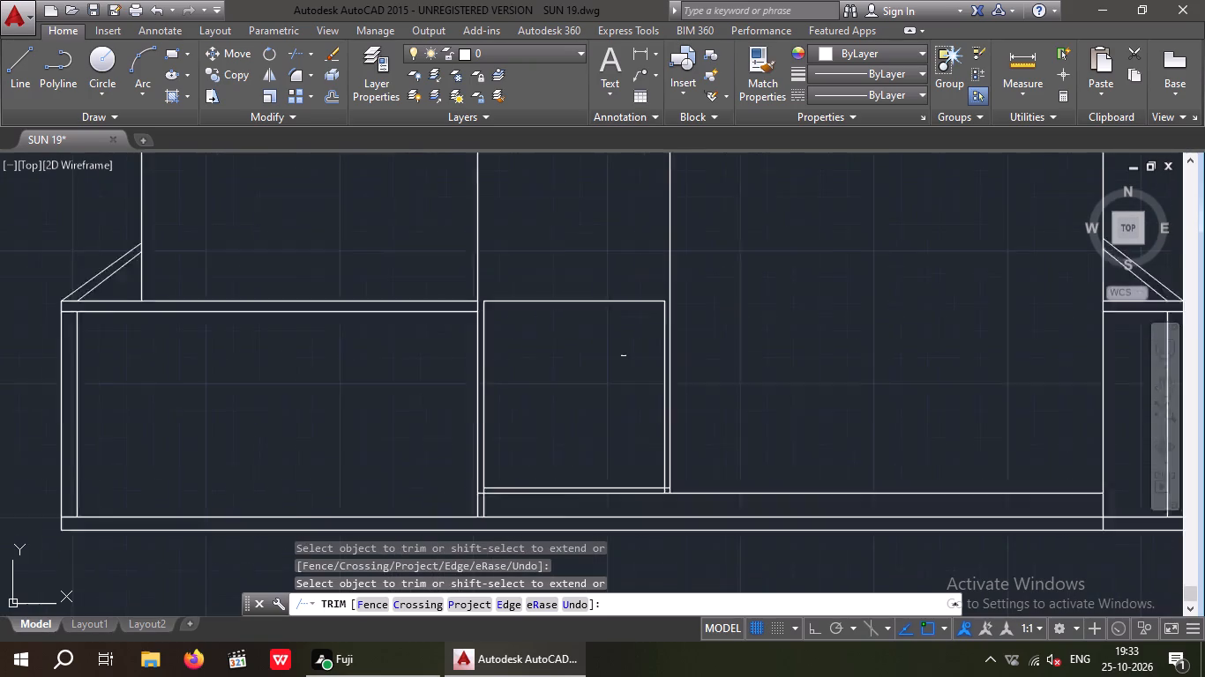
Trim the overrunning inset lines at both bottom corners of the opening, leaving a clean inner rectangle.
{"action": "scroll", "coordinate": [623, 353], "scroll_direction": "down", "scroll_amount": 1}
{"action": "scroll", "coordinate": [538, 461], "scroll_direction": "up", "scroll_amount": 3}
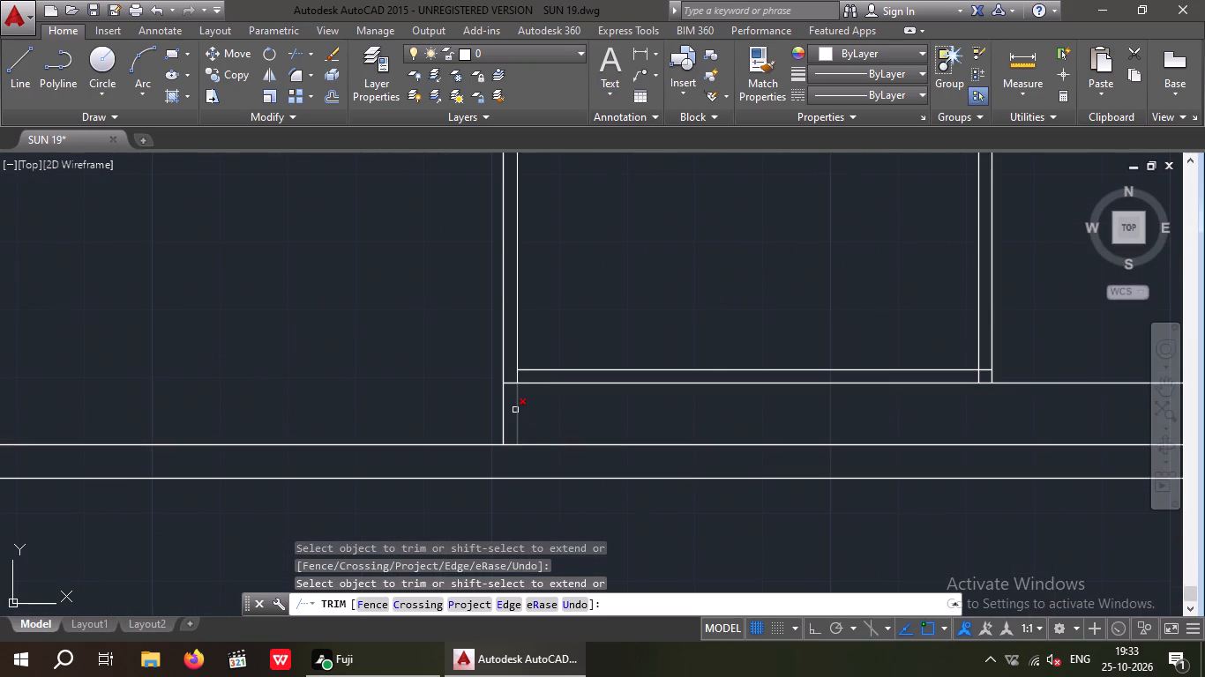
{"action": "left_click", "coordinate": [515, 410]}
{"action": "scroll", "coordinate": [513, 375], "scroll_direction": "up", "scroll_amount": 2}
{"action": "left_click", "coordinate": [514, 380]}
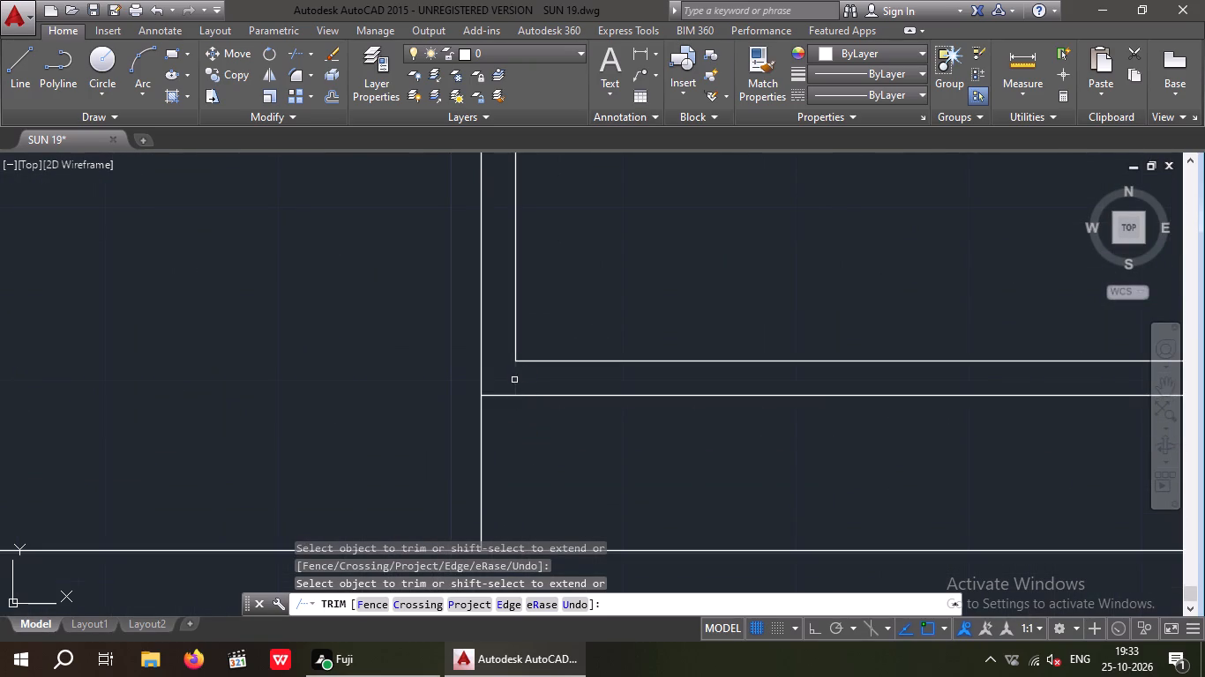
{"action": "scroll", "coordinate": [518, 382], "scroll_direction": "down", "scroll_amount": 3}
{"action": "scroll", "coordinate": [806, 380], "scroll_direction": "up", "scroll_amount": 4}
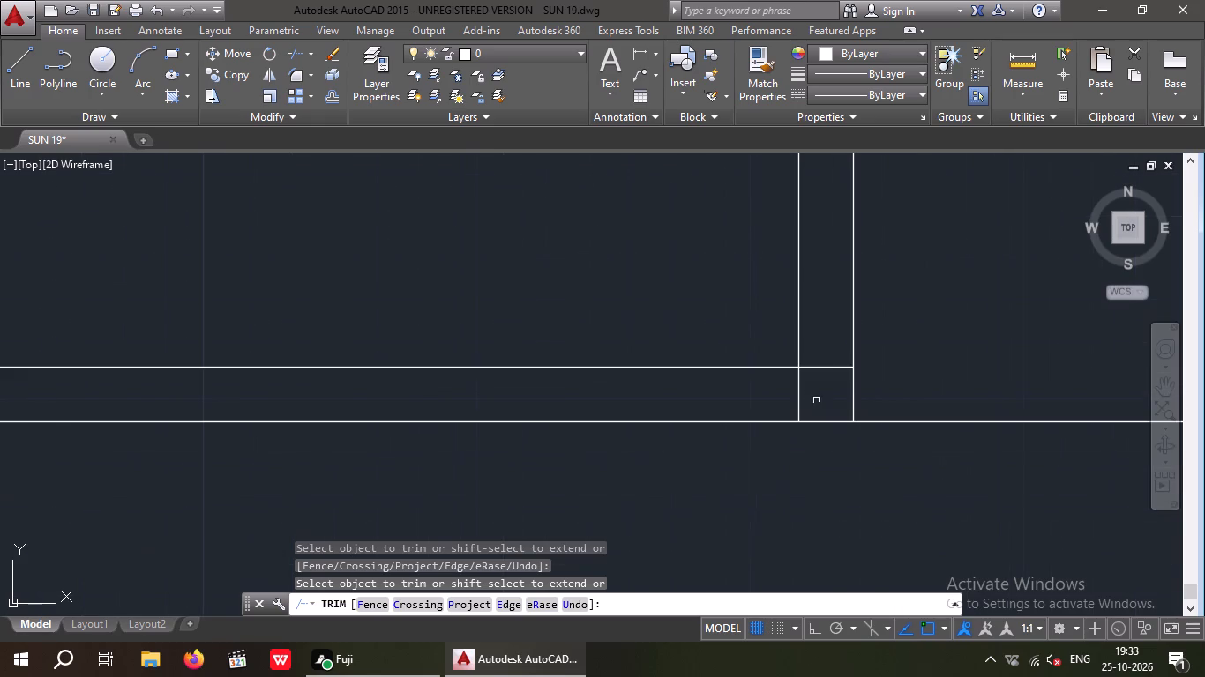
{"action": "left_click", "coordinate": [824, 368]}
{"action": "left_click", "coordinate": [800, 394]}
{"action": "scroll", "coordinate": [788, 376], "scroll_direction": "down", "scroll_amount": 3}
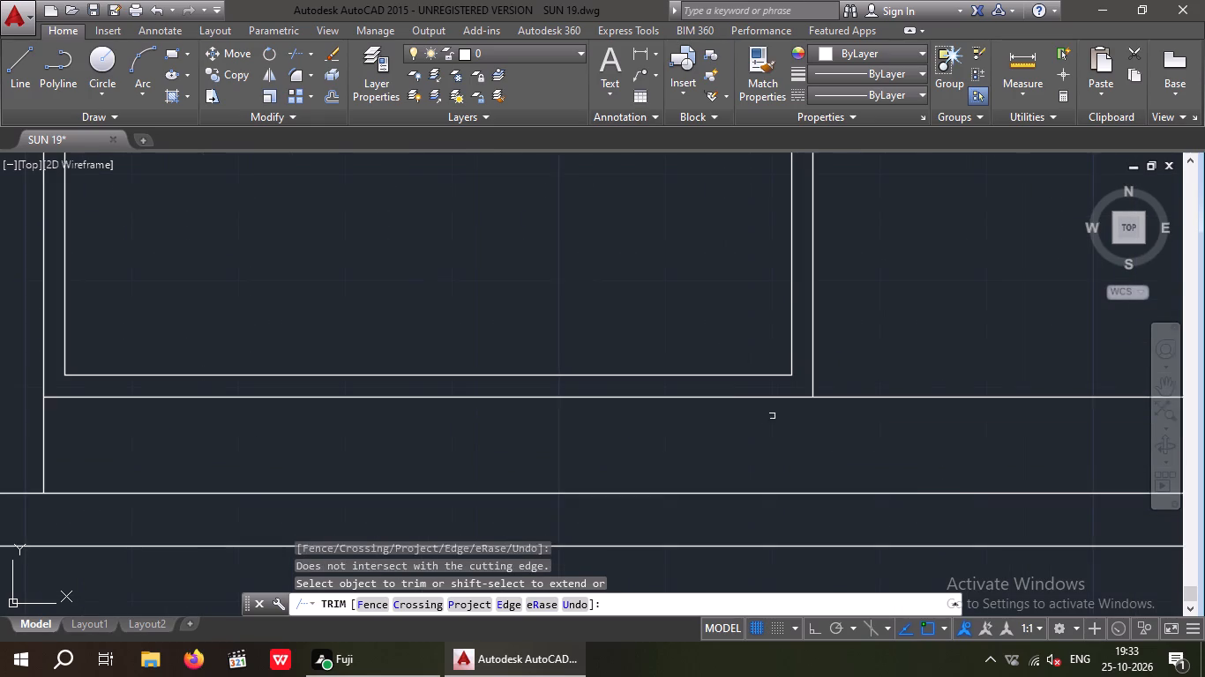
{"action": "scroll", "coordinate": [736, 402], "scroll_direction": "down", "scroll_amount": 2}
{"action": "middle_click_drag", "start_coordinate": [693, 442], "coordinate": [666, 449]}
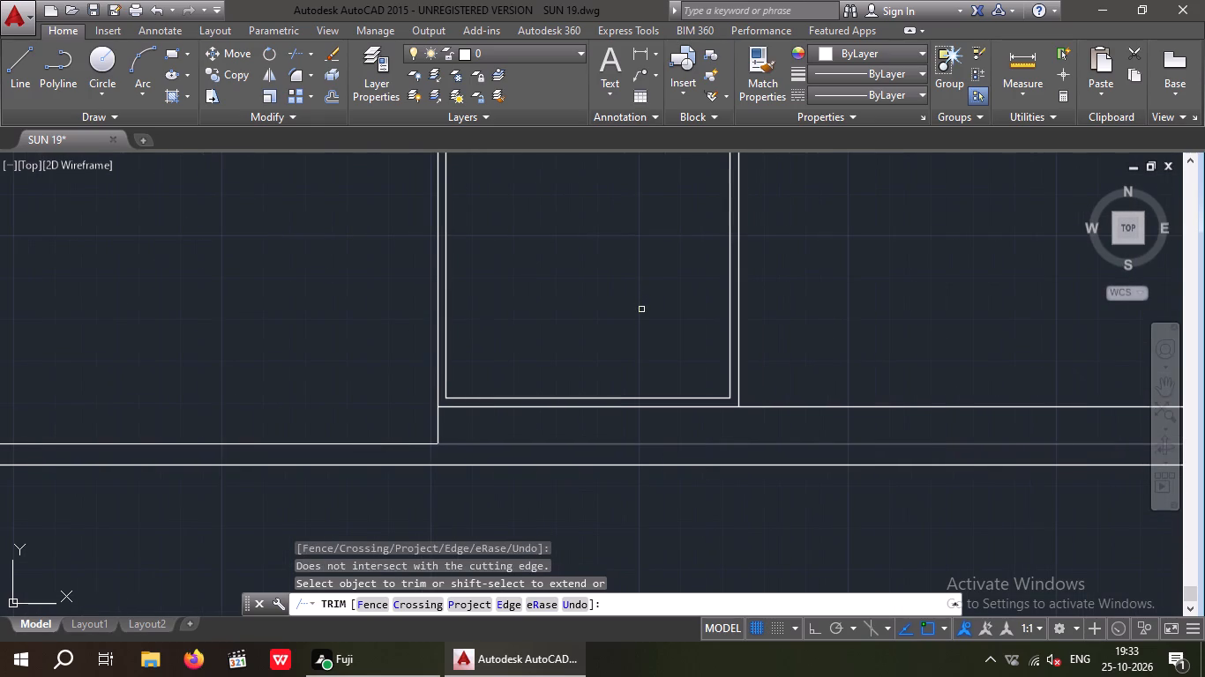
{"action": "key", "text": "Escape"}
{"action": "key", "text": "Escape"}
Offset the vertical line at the parking-side boundary wall's inner end 9" toward the wall for a pillar.
{"action": "middle_click_drag", "start_coordinate": [642, 347], "coordinate": [600, 497]}
{"action": "scroll", "coordinate": [600, 497], "scroll_direction": "down", "scroll_amount": 1}
{"action": "middle_click_drag", "start_coordinate": [592, 397], "coordinate": [593, 395]}
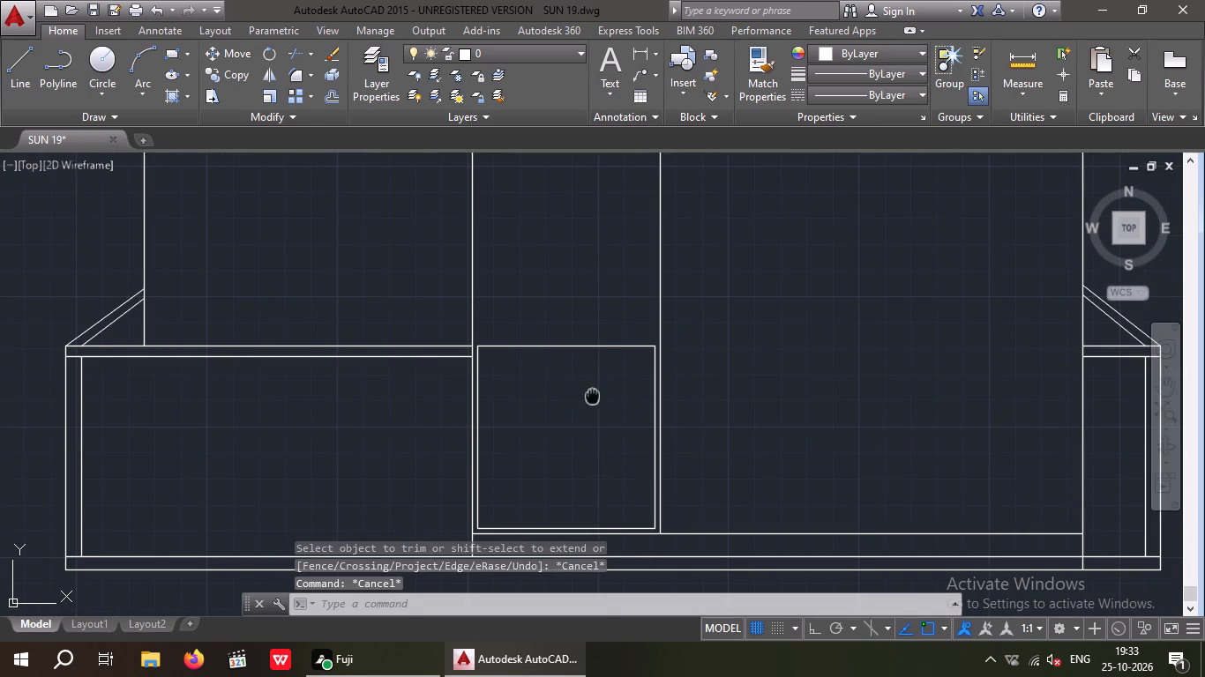
{"action": "middle_click_drag", "start_coordinate": [593, 395], "coordinate": [618, 370]}
{"action": "key", "text": "Escape"}
{"action": "key", "text": "Escape"}
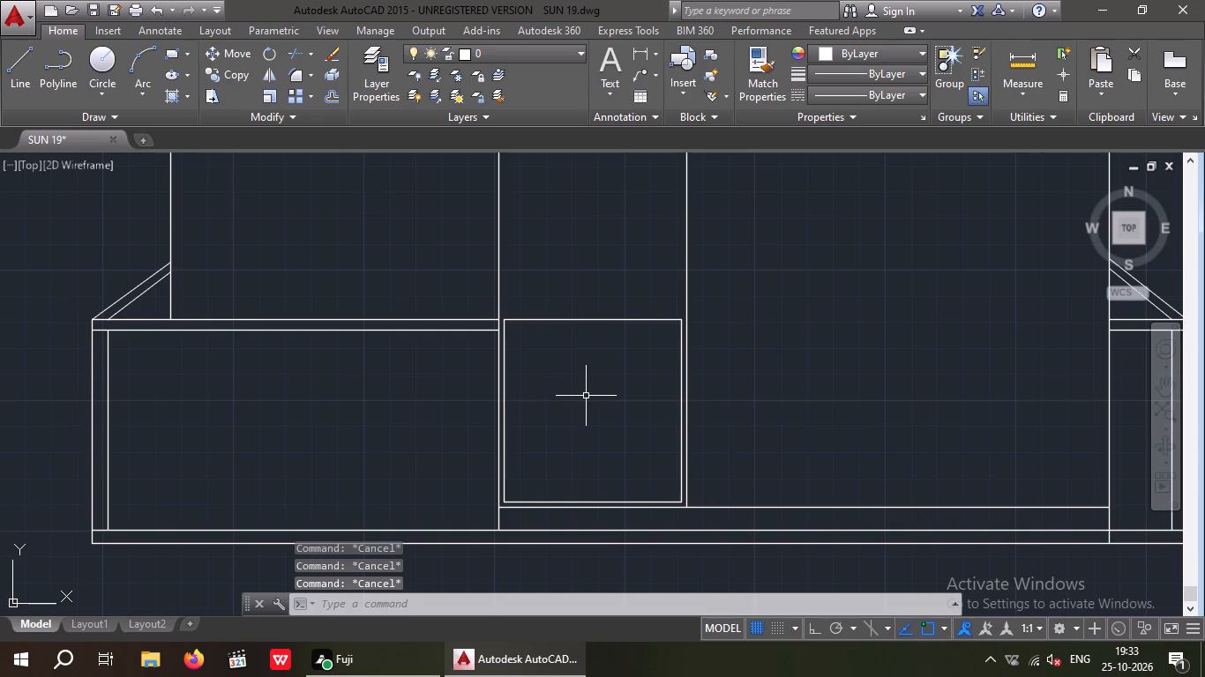
{"action": "key", "text": "o"}
{"action": "key", "text": "Return"}
{"action": "type", "text": "9\""}
{"action": "key", "text": "Return"}
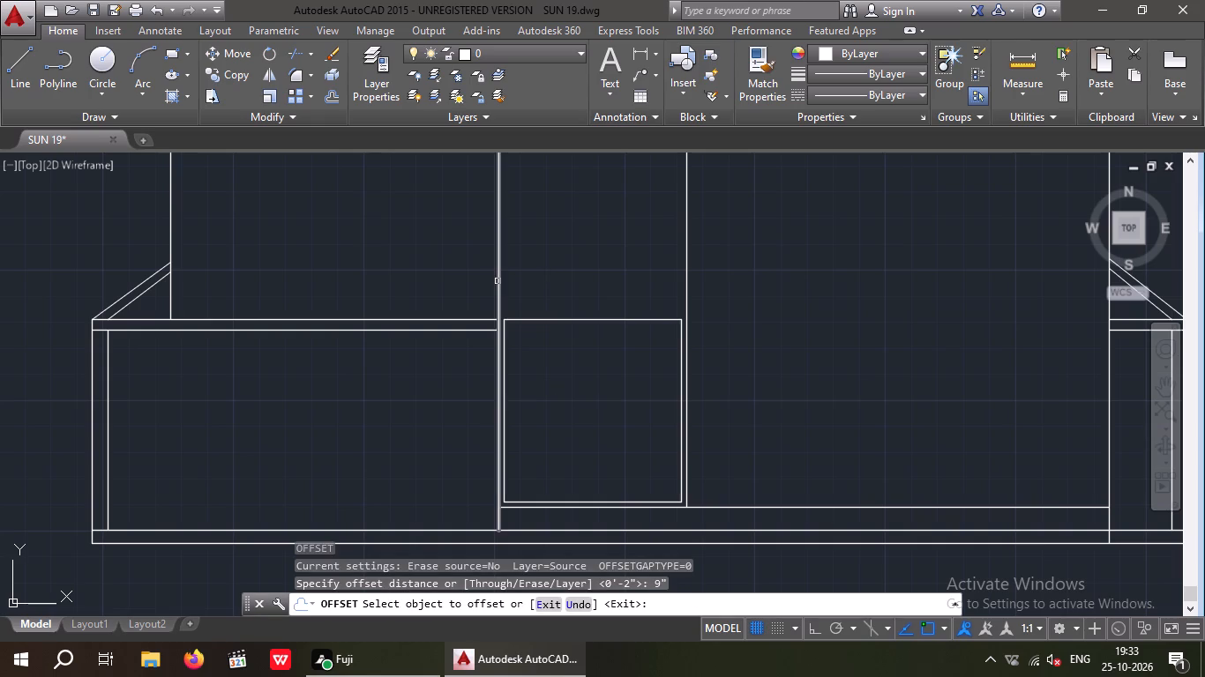
{"action": "left_click_drag", "start_coordinate": [498, 281], "coordinate": [482, 298]}
{"action": "left_click", "coordinate": [441, 325]}
{"action": "key", "text": "Escape"}
{"action": "key", "text": "Escape"}
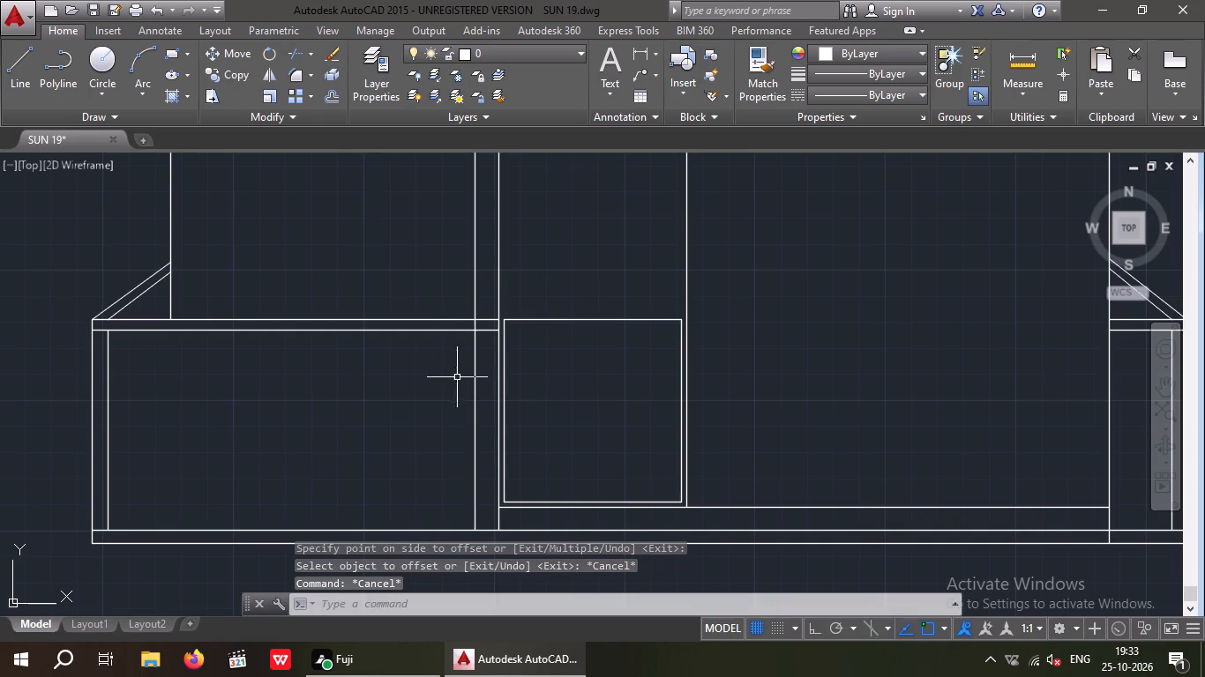
Offset the parking-side boundary wall's top line 5" upward.
{"action": "middle_click_drag", "start_coordinate": [423, 393], "coordinate": [395, 414]}
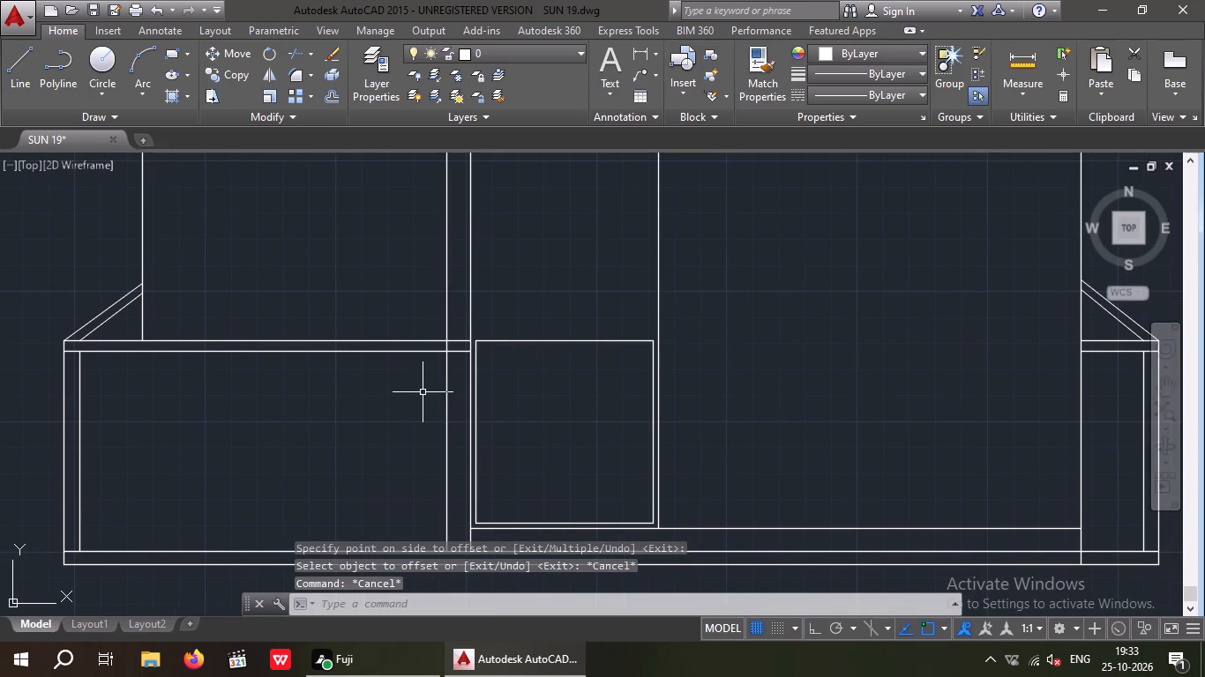
{"action": "key", "text": "o"}
{"action": "key", "text": "Return"}
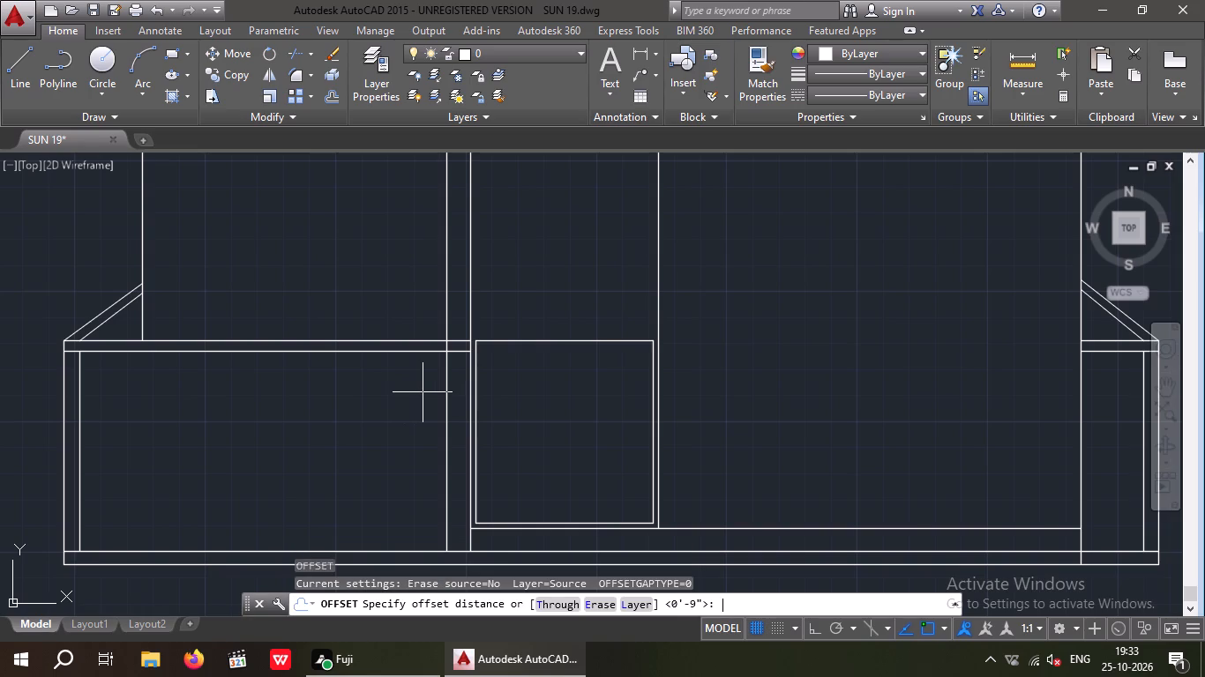
{"action": "key", "text": "5"}
{"action": "key", "text": "shift+quotedbl"}
{"action": "key", "text": "Return"}
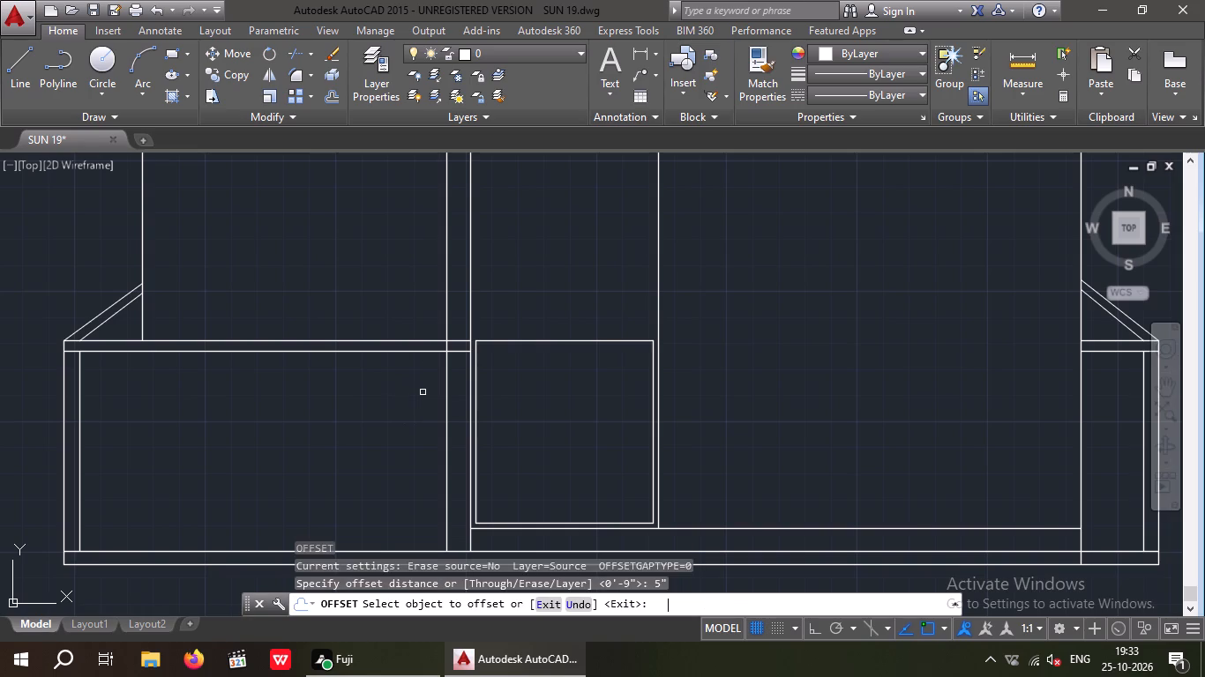
{"action": "scroll", "coordinate": [458, 310], "scroll_direction": "up", "scroll_amount": 2}
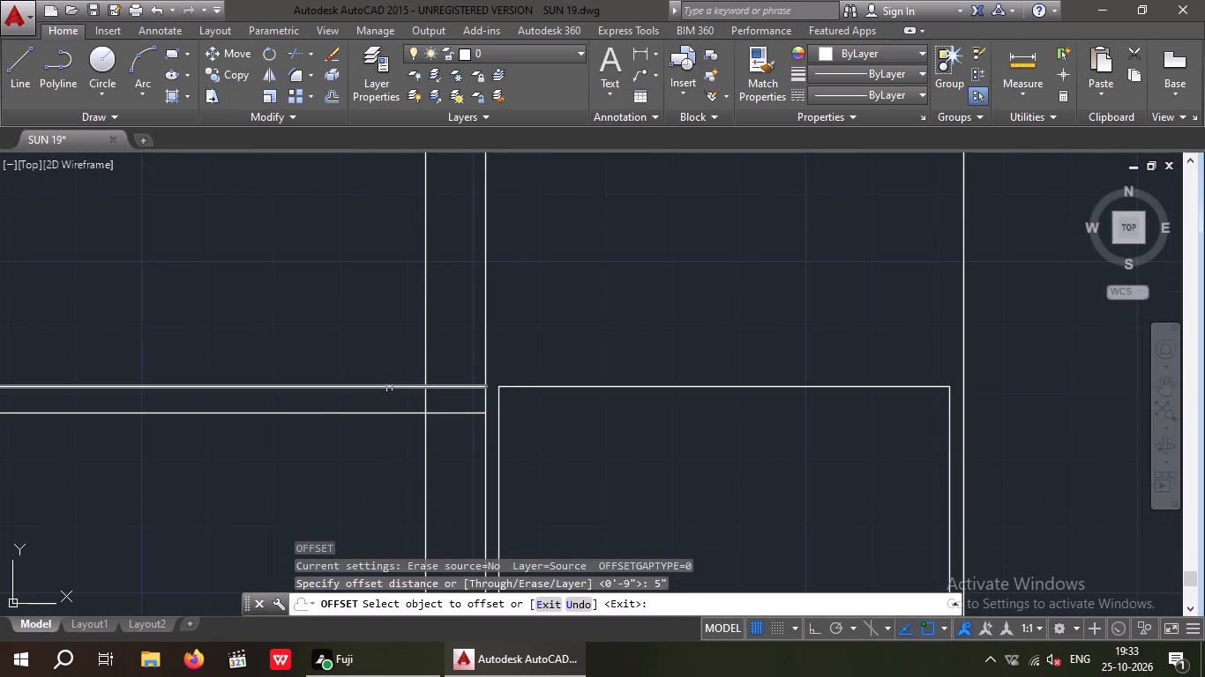
{"action": "left_click", "coordinate": [389, 389]}
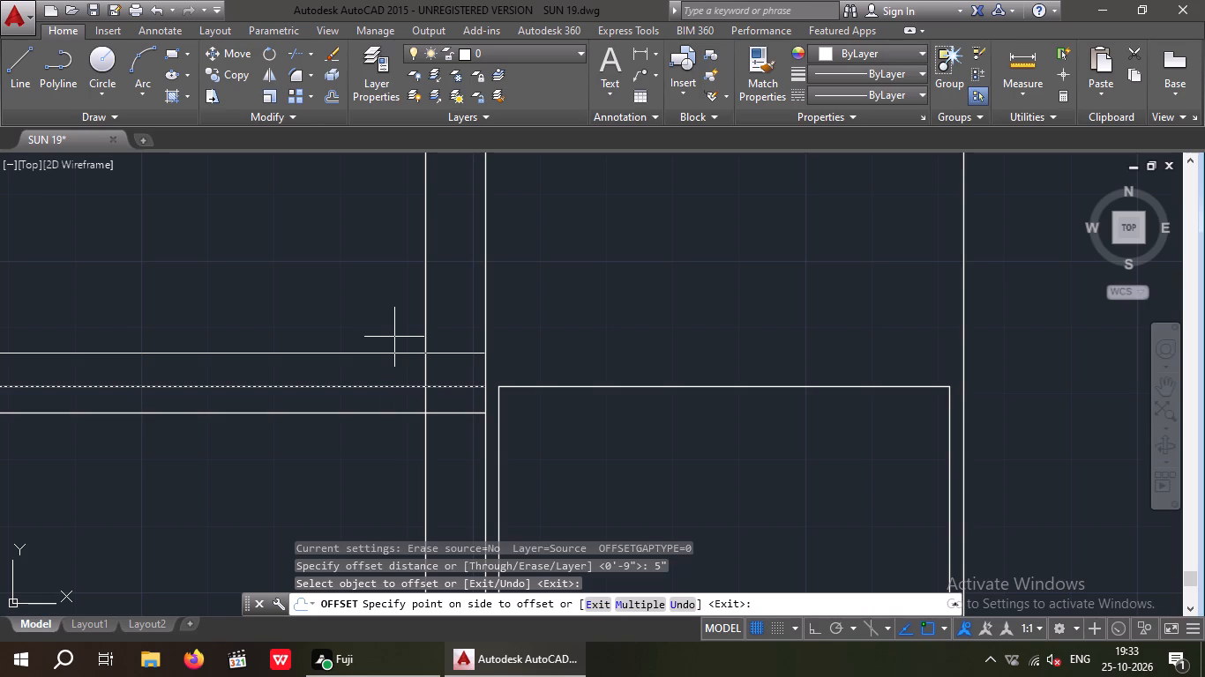
{"action": "scroll", "coordinate": [394, 337], "scroll_direction": "down", "scroll_amount": 1}
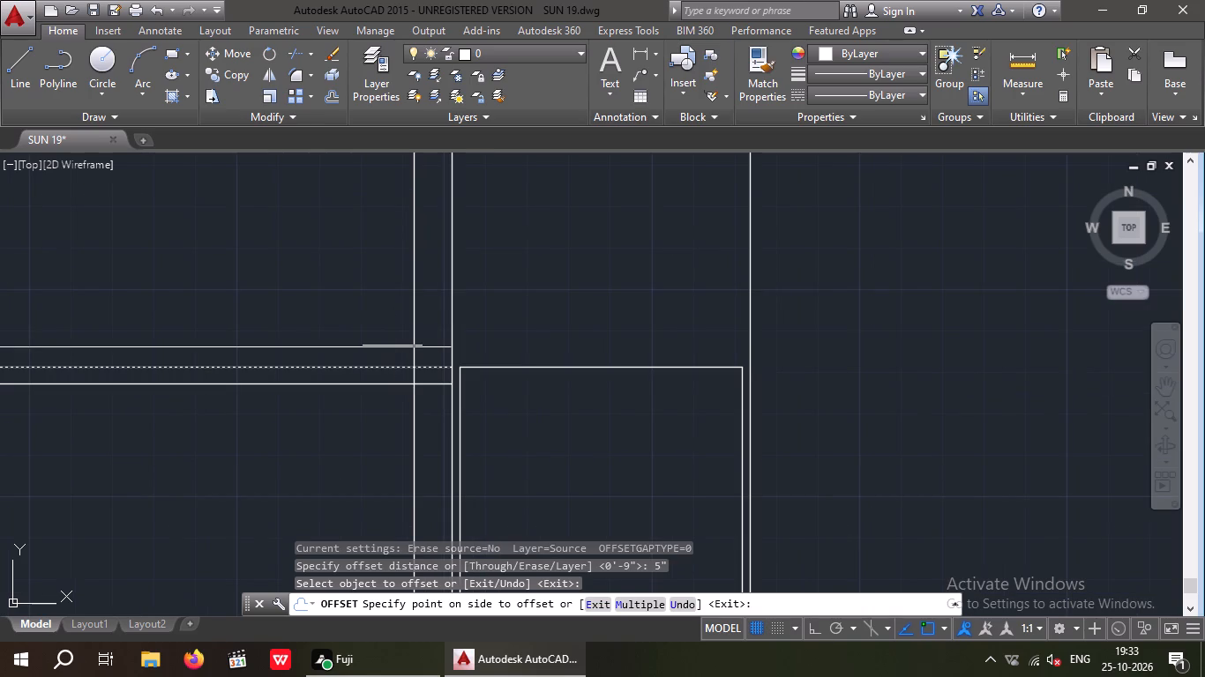
{"action": "left_click", "coordinate": [393, 346]}
{"action": "key", "text": "Escape"}
{"action": "key", "text": "Escape"}
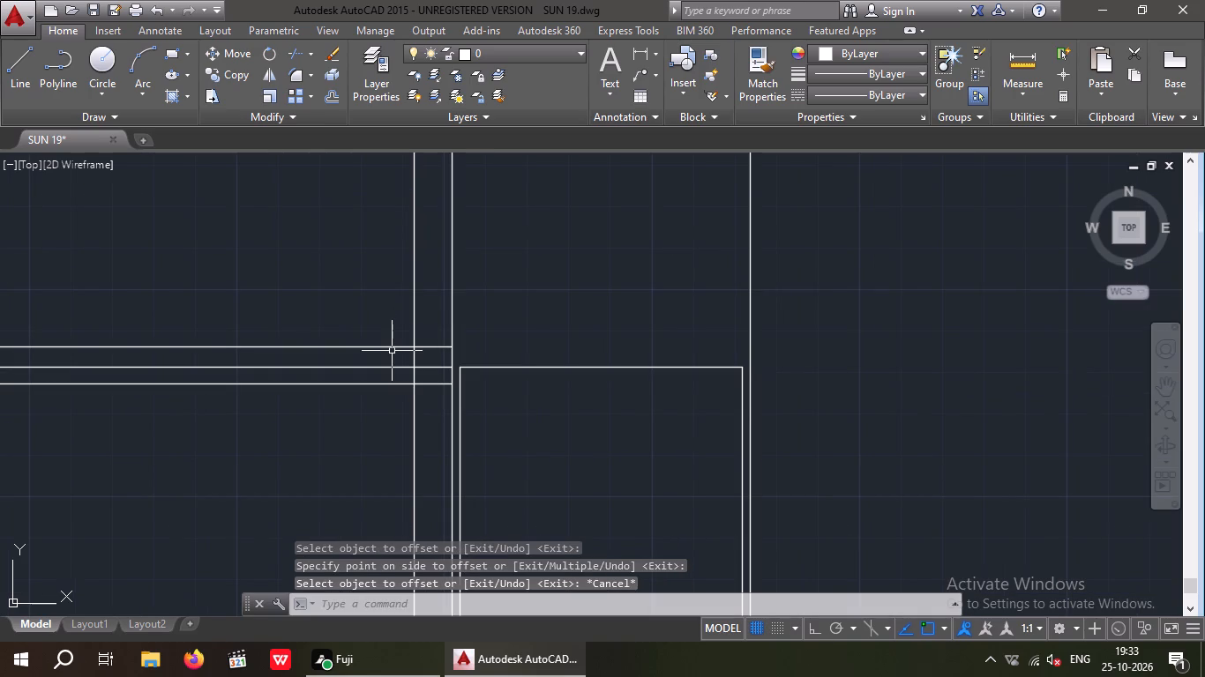
Offset the uppermost horizontal line above the parking-side boundary wall another 4" upward for the pillar cap.
{"action": "key", "text": "o"}
{"action": "key", "text": "Return"}
{"action": "type", "text": "4\""}
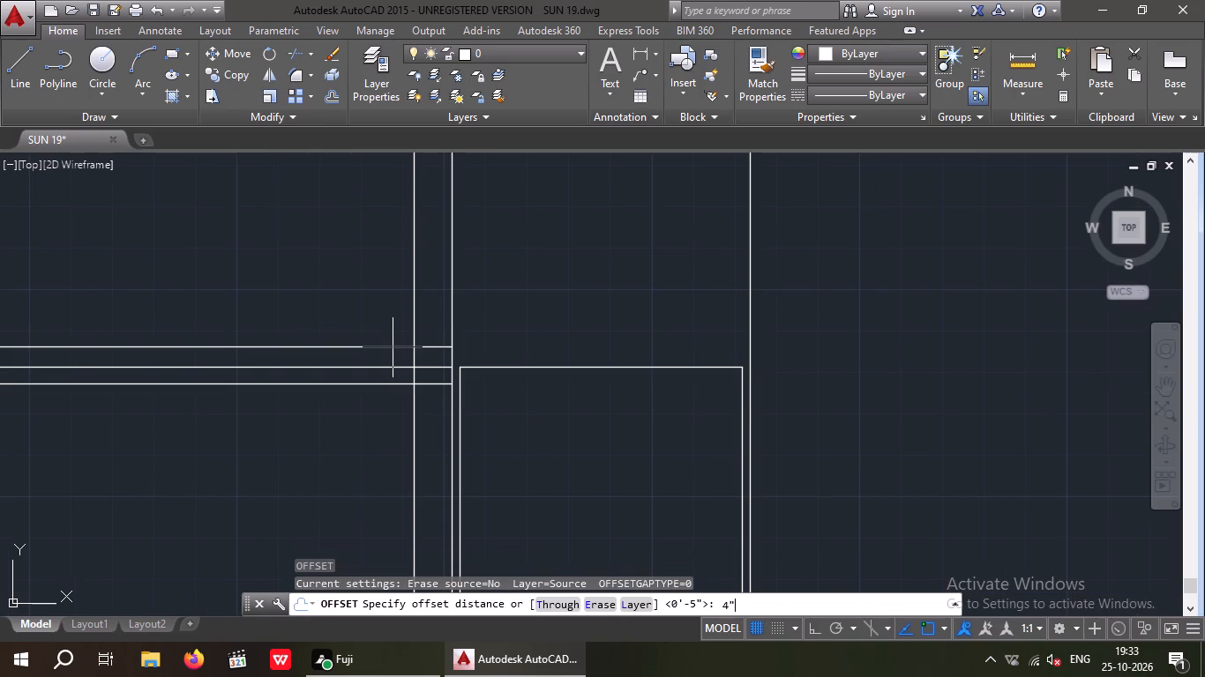
{"action": "key", "text": "Return"}
{"action": "left_click_drag", "start_coordinate": [378, 346], "coordinate": [385, 338]}
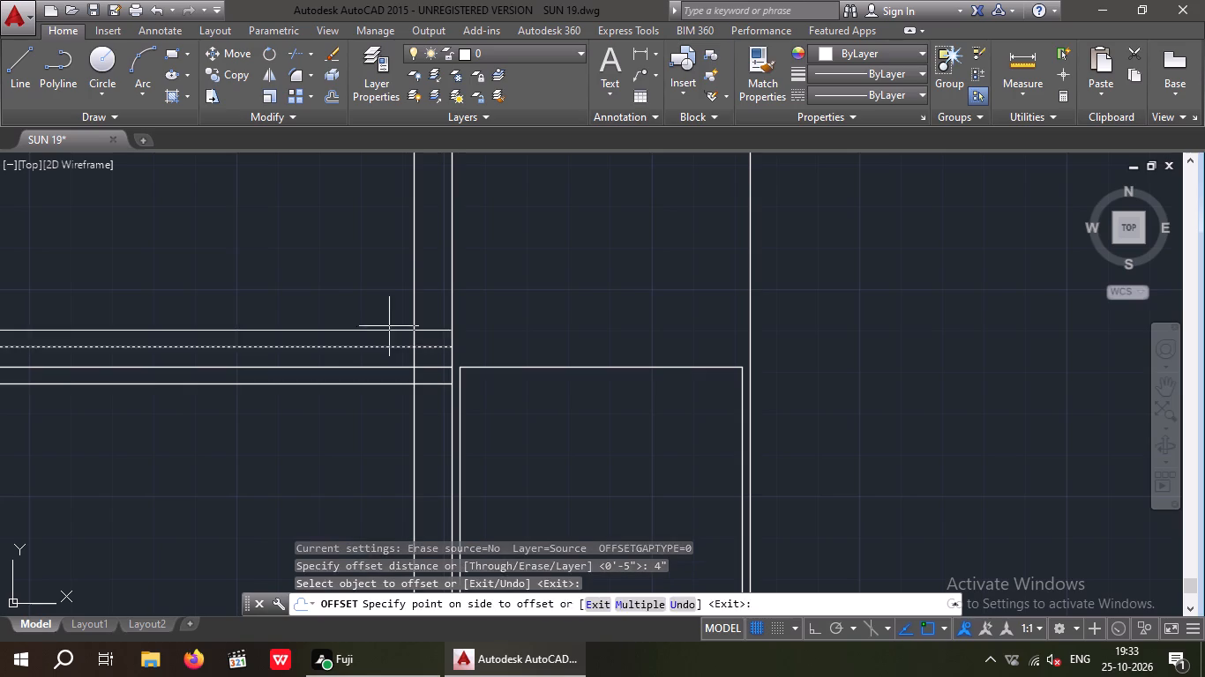
{"action": "left_click", "coordinate": [390, 318]}
{"action": "key", "text": "Escape"}
{"action": "key", "text": "Escape"}
Trim the two upper horizontal lines outside the 9" pillar and the boundary wall's two top-band lines inside it.
{"action": "scroll", "coordinate": [348, 345], "scroll_direction": "up", "scroll_amount": 1}
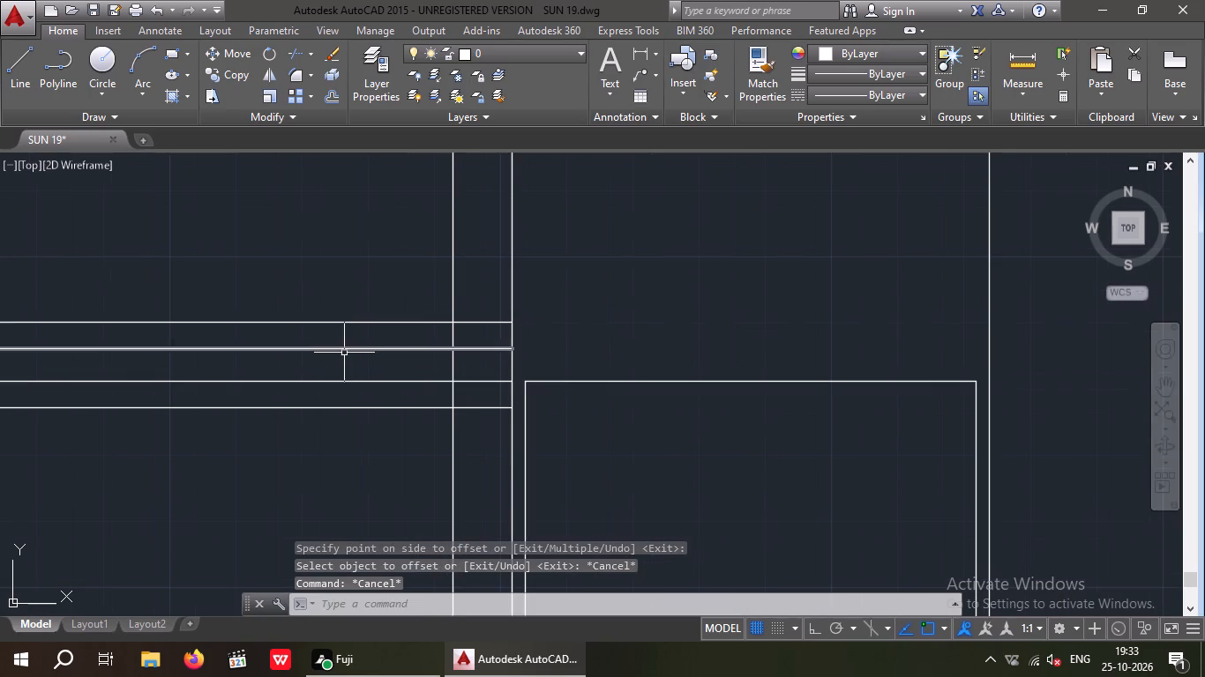
{"action": "key", "text": "t"}
{"action": "type", "text": "R"}
{"action": "key", "text": "space"}
{"action": "key", "text": "space"}
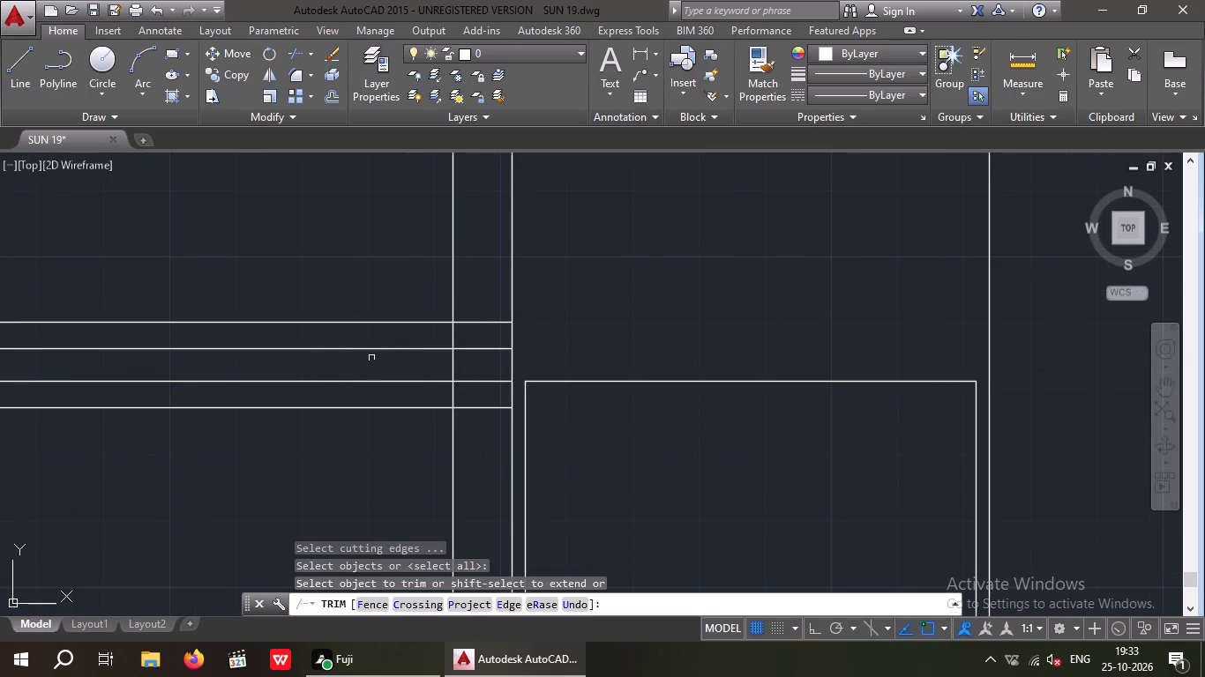
{"action": "left_click_drag", "start_coordinate": [388, 362], "coordinate": [385, 354]}
{"action": "left_click", "coordinate": [359, 304]}
{"action": "scroll", "coordinate": [359, 304], "scroll_direction": "down", "scroll_amount": 2}
{"action": "scroll", "coordinate": [388, 322], "scroll_direction": "up", "scroll_amount": 2}
{"action": "left_click_drag", "start_coordinate": [444, 396], "coordinate": [437, 375]}
{"action": "left_click", "coordinate": [427, 346]}
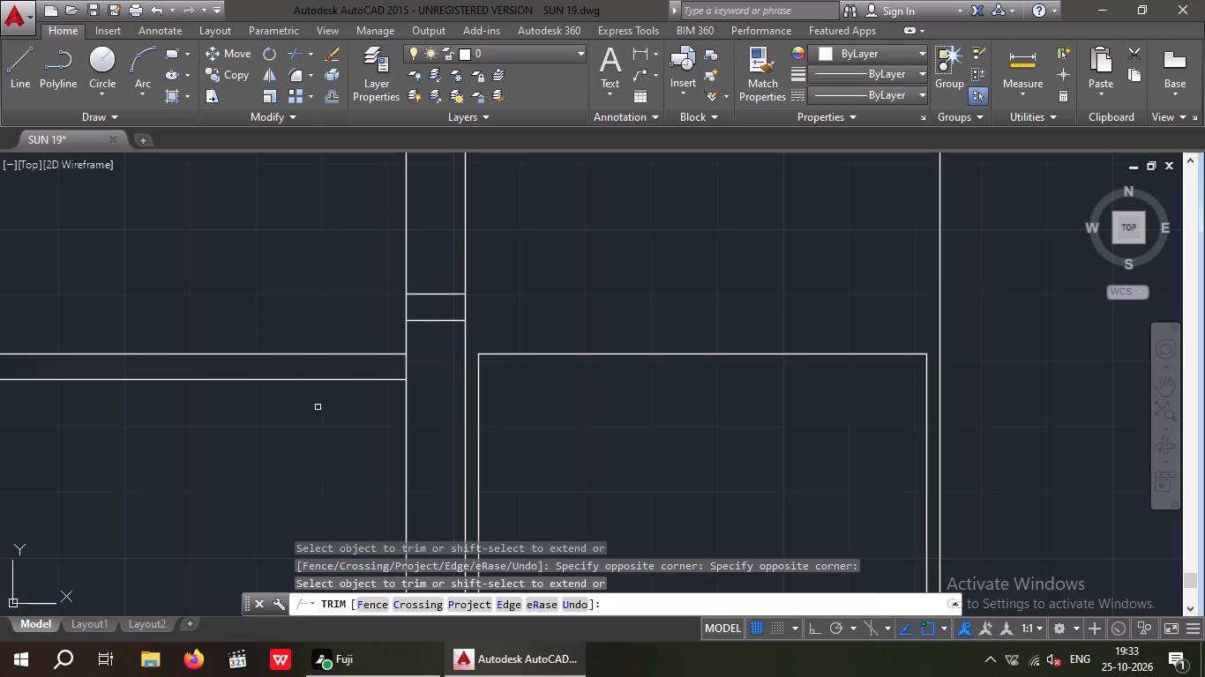
Offset both vertical sides of the 9" pillar 4" outward for the cap overhang.
{"action": "middle_click_drag", "start_coordinate": [321, 417], "coordinate": [332, 445]}
{"action": "key", "text": "Escape"}
{"action": "key", "text": "Escape"}
{"action": "key", "text": "Escape"}
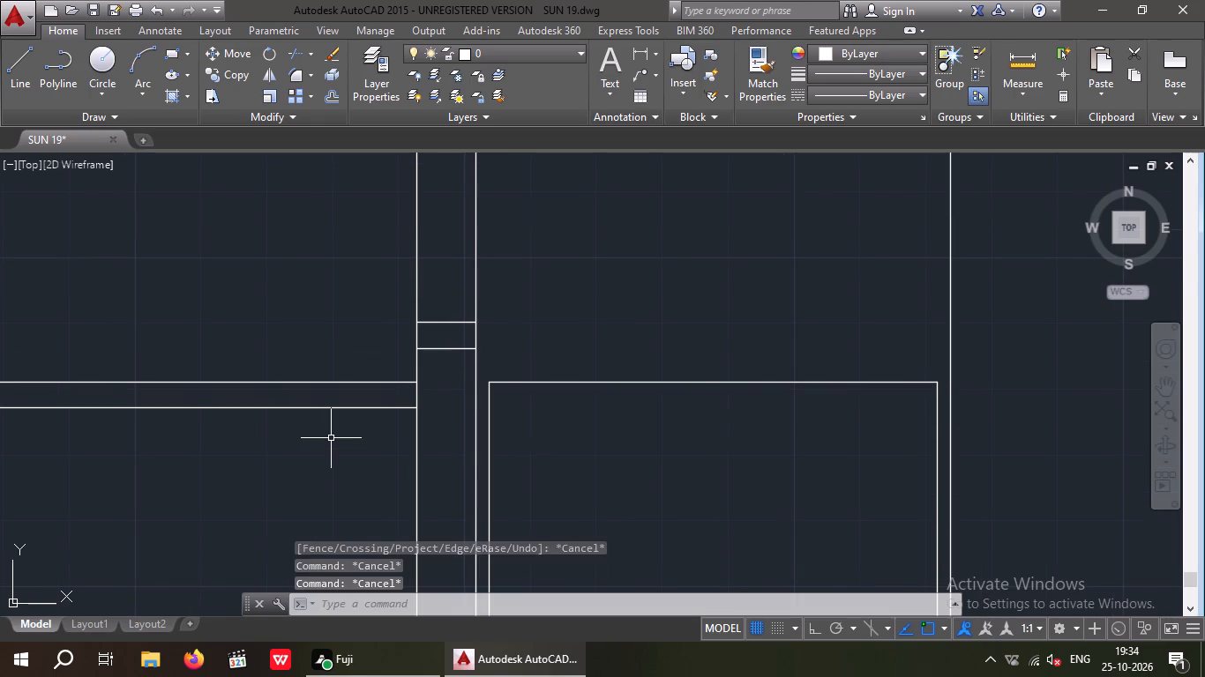
{"action": "key", "text": "o"}
{"action": "key", "text": "Return"}
{"action": "type", "text": "4\""}
{"action": "key", "text": "Return"}
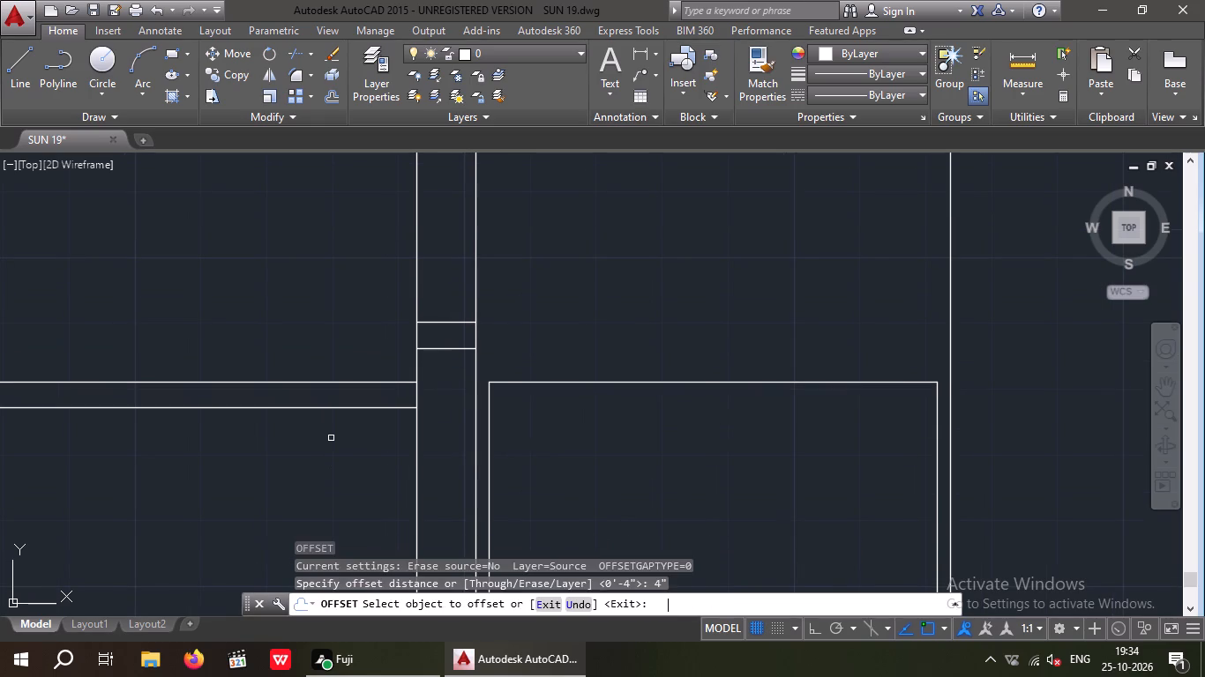
{"action": "left_click_drag", "start_coordinate": [413, 450], "coordinate": [404, 453]}
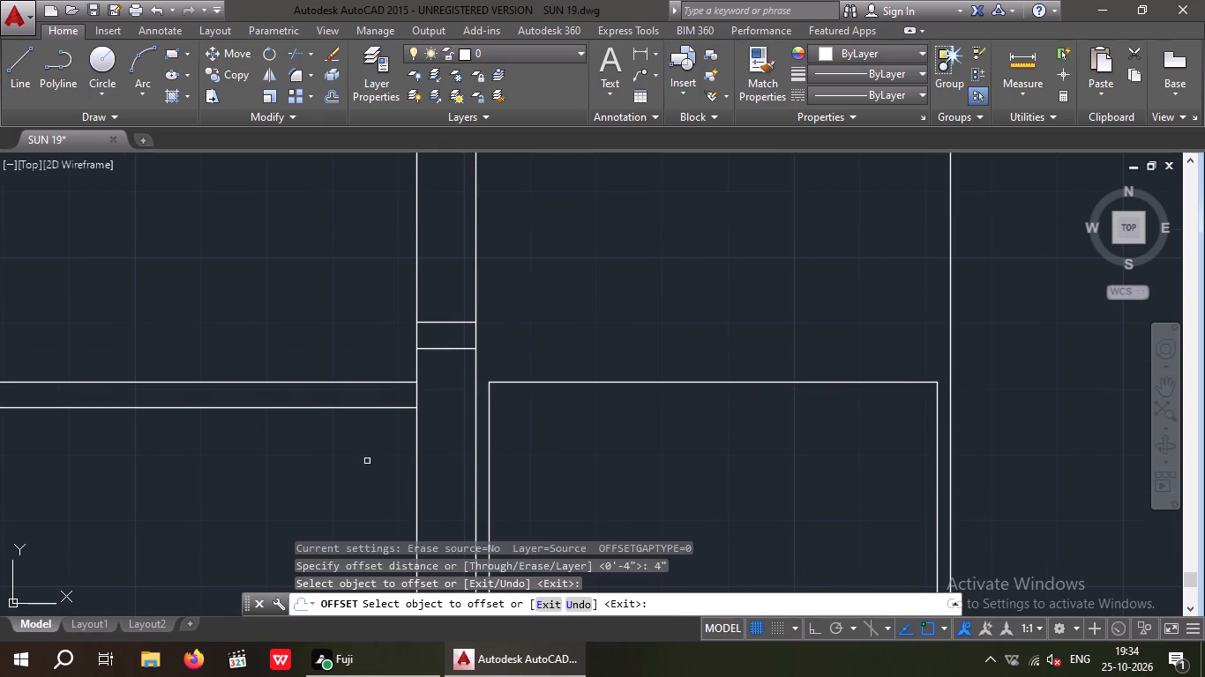
{"action": "left_click", "coordinate": [366, 461]}
{"action": "left_click_drag", "start_coordinate": [417, 442], "coordinate": [390, 459]}
{"action": "left_click", "coordinate": [367, 466]}
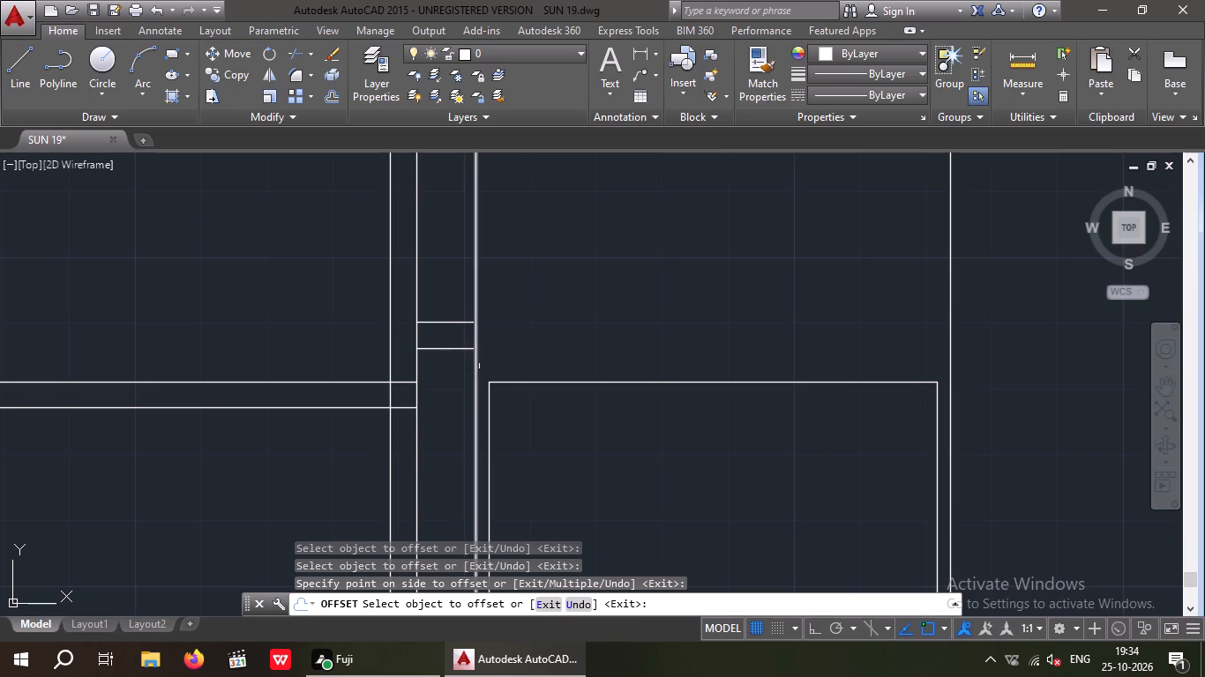
{"action": "left_click_drag", "start_coordinate": [475, 285], "coordinate": [490, 287]}
{"action": "left_click", "coordinate": [532, 287]}
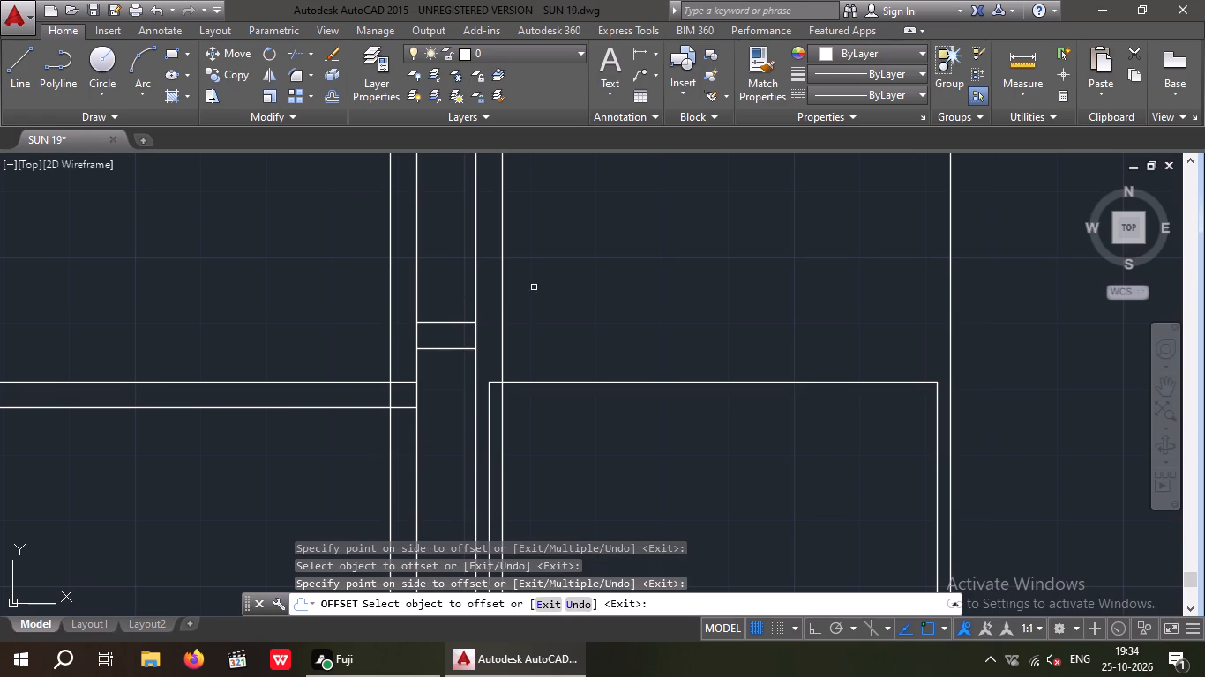
{"action": "key", "text": "Escape"}
{"action": "key", "text": "Escape"}
{"action": "key", "text": "Escape"}
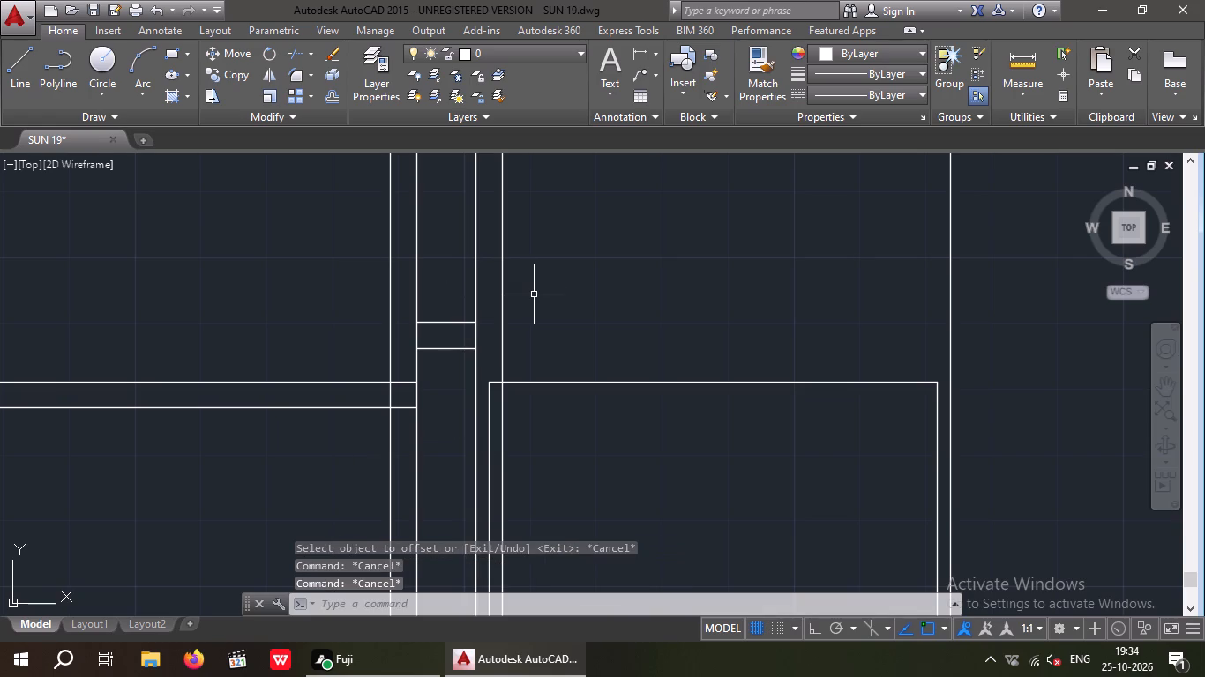
Extend the pillar cap's two horizontal lines on both sides to the 4" offset lines.
{"action": "type", "text": "EX"}
{"action": "key", "text": "space"}
{"action": "key", "text": "space"}
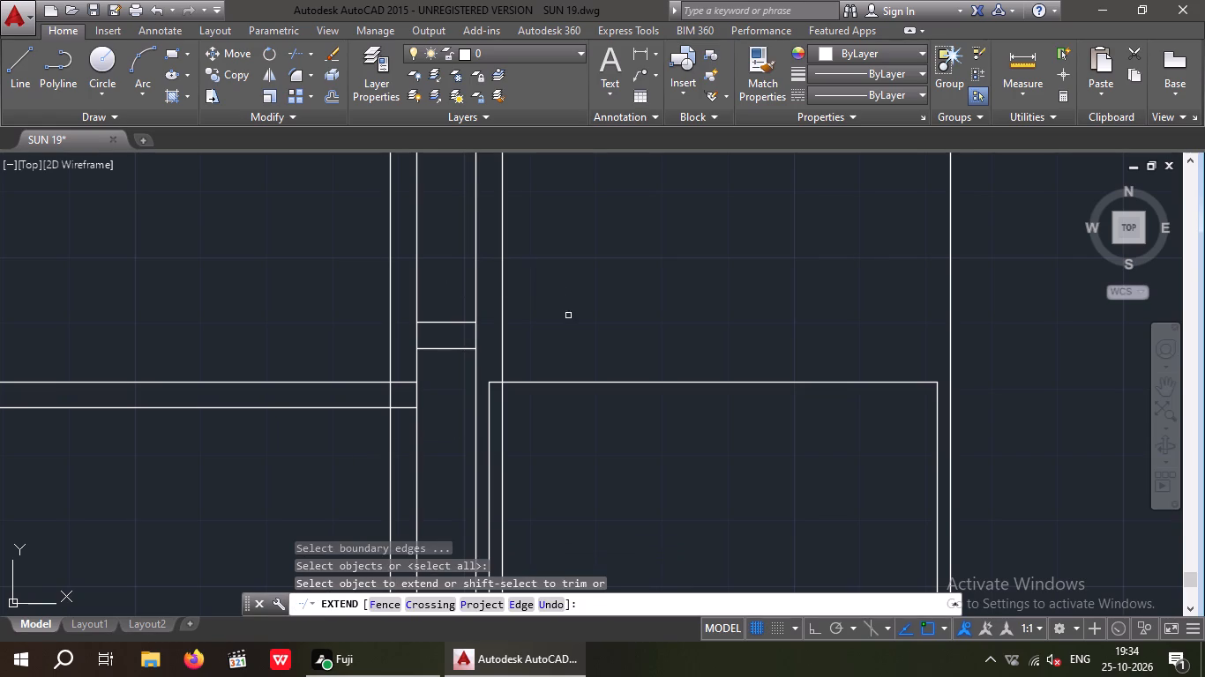
{"action": "scroll", "coordinate": [437, 327], "scroll_direction": "up", "scroll_amount": 2}
{"action": "left_click_drag", "start_coordinate": [458, 417], "coordinate": [453, 368]}
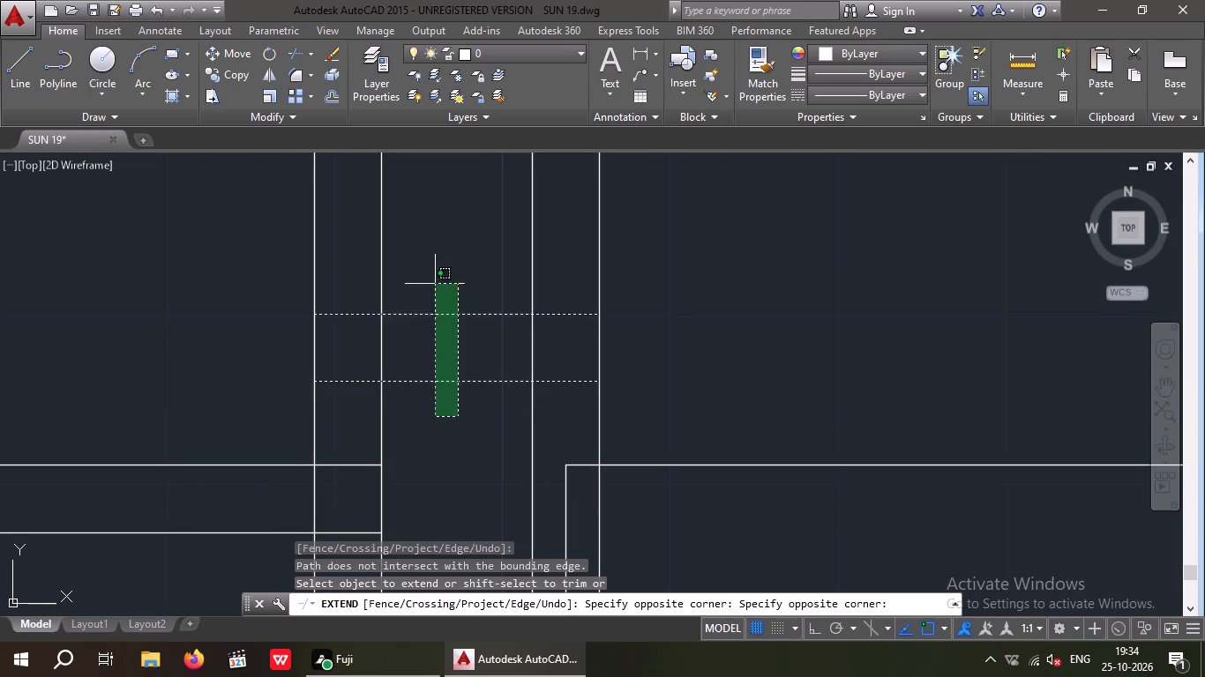
{"action": "left_click", "coordinate": [423, 258]}
{"action": "scroll", "coordinate": [451, 282], "scroll_direction": "down", "scroll_amount": 3}
{"action": "key", "text": "Escape"}
{"action": "key", "text": "Escape"}
{"action": "key", "text": "Escape"}
{"action": "key", "text": "Escape"}
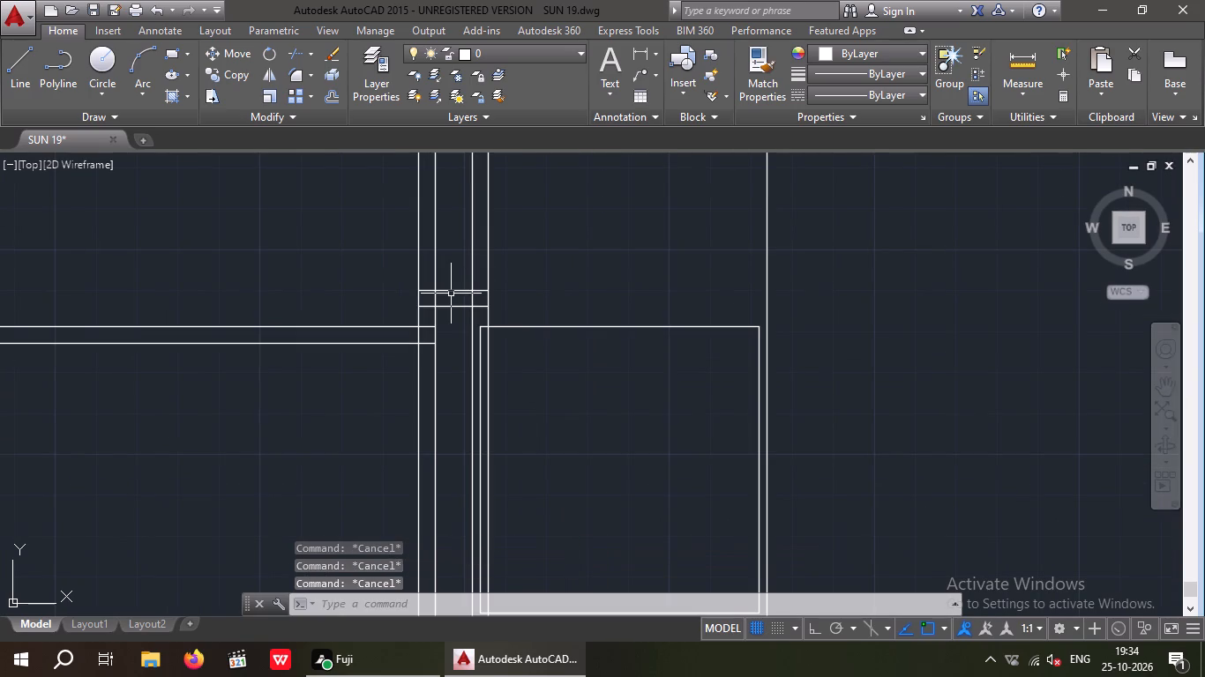
Trim the pillar and overhang verticals above, inside and just below the cap into a clean rectangle, keeping the house wall line above.
{"action": "type", "text": "TR"}
{"action": "key", "text": "space"}
{"action": "key", "text": "space"}
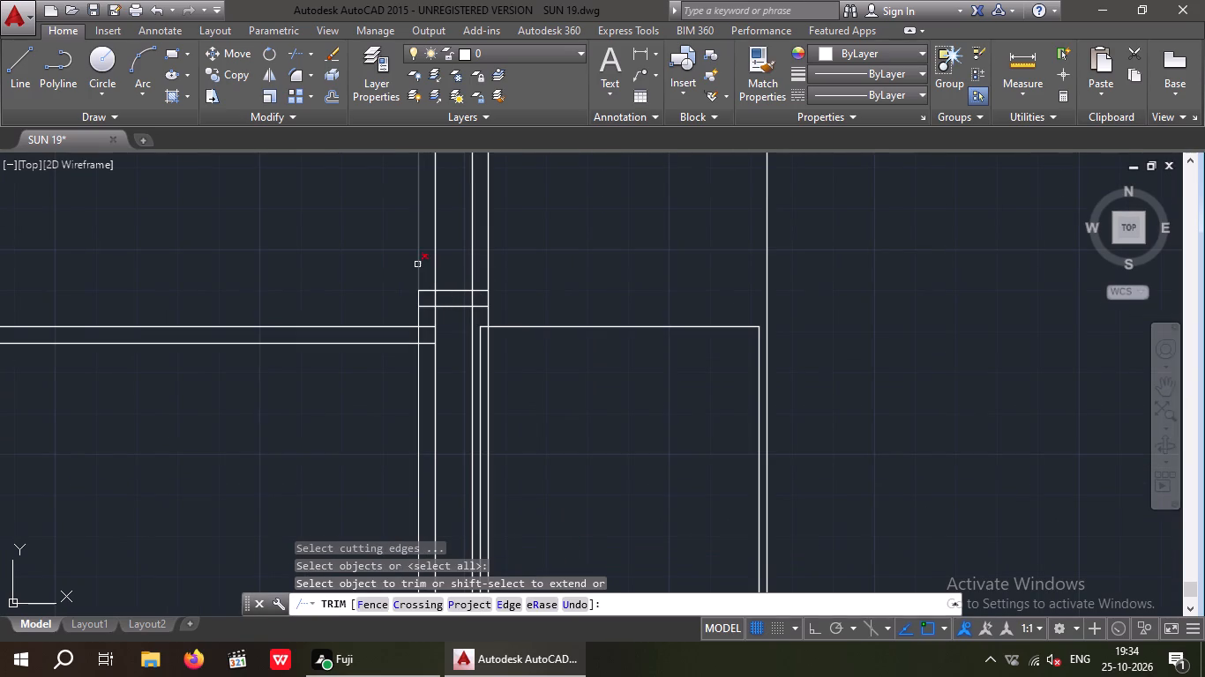
{"action": "left_click_drag", "start_coordinate": [449, 241], "coordinate": [411, 254]}
{"action": "left_click", "coordinate": [405, 255]}
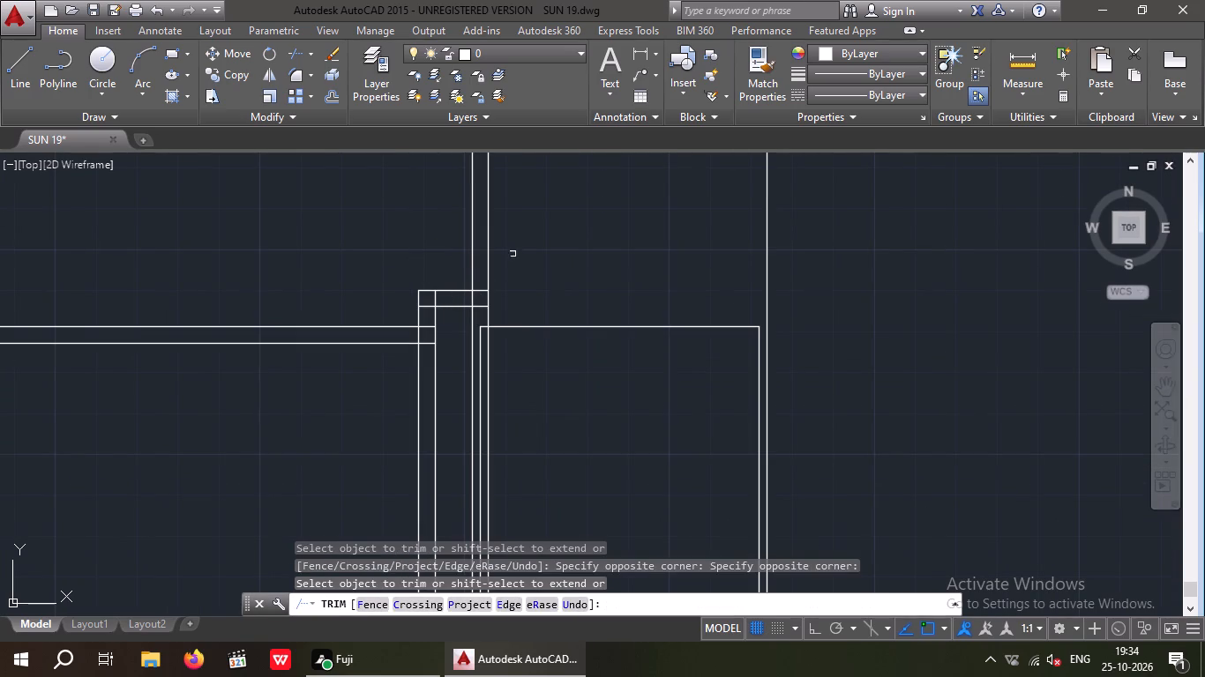
{"action": "left_click", "coordinate": [489, 256]}
{"action": "scroll", "coordinate": [458, 305], "scroll_direction": "up", "scroll_amount": 3}
{"action": "left_click_drag", "start_coordinate": [523, 273], "coordinate": [462, 273]}
{"action": "left_click_drag", "start_coordinate": [340, 281], "coordinate": [351, 283]}
{"action": "scroll", "coordinate": [368, 279], "scroll_direction": "down", "scroll_amount": 1}
{"action": "scroll", "coordinate": [481, 318], "scroll_direction": "up", "scroll_amount": 1}
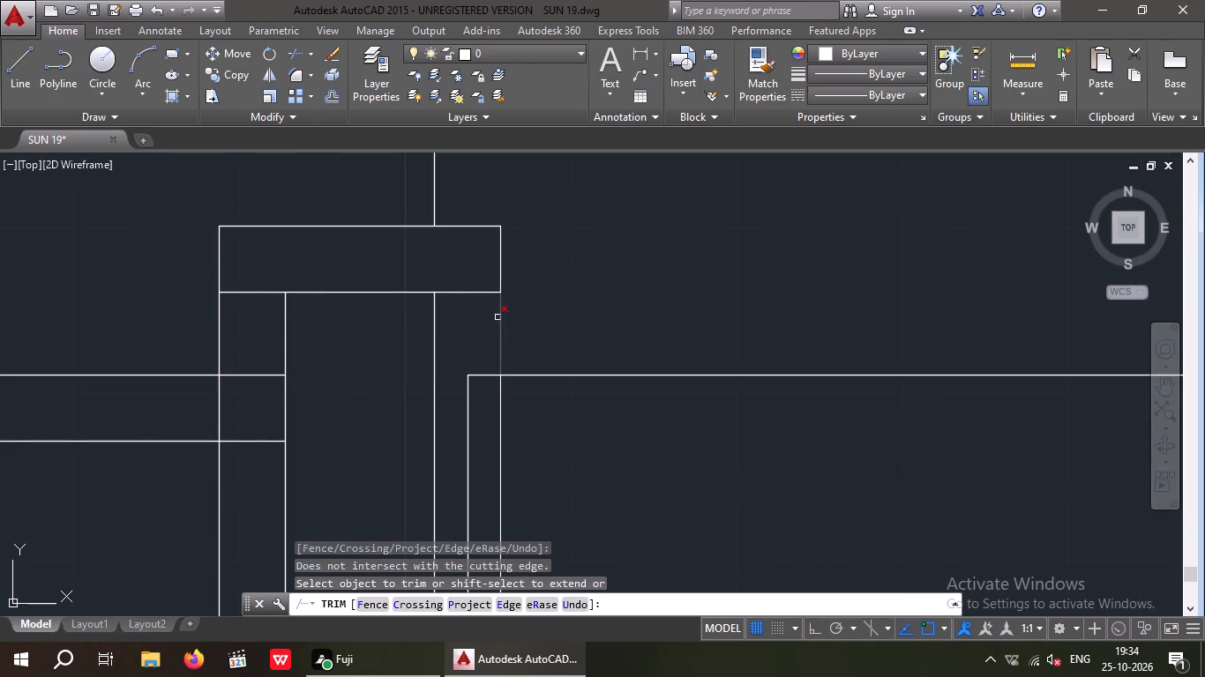
{"action": "left_click", "coordinate": [500, 323]}
{"action": "left_click", "coordinate": [221, 332]}
{"action": "scroll", "coordinate": [226, 314], "scroll_direction": "down", "scroll_amount": 2}
{"action": "key", "text": "Escape"}
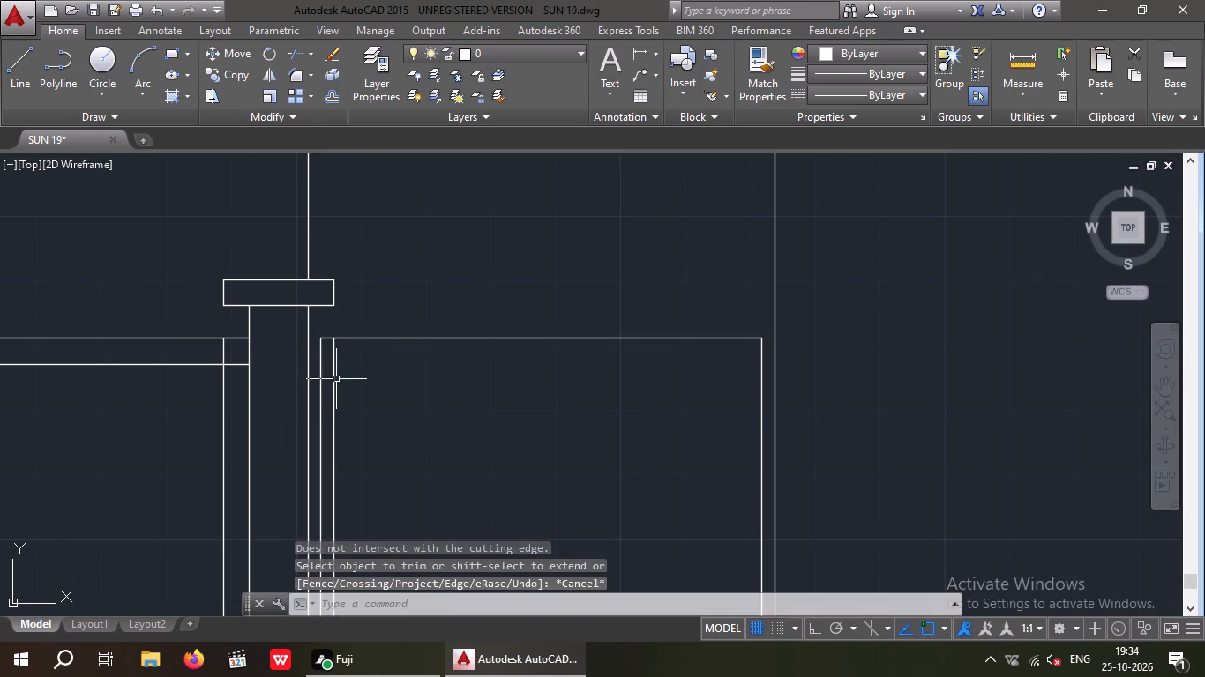
Delete the two leftover overhang line pieces below the cap, in the opening panel and the parking-side boundary wall.
{"action": "scroll", "coordinate": [336, 380], "scroll_direction": "up", "scroll_amount": 3}
{"action": "left_click_drag", "start_coordinate": [354, 364], "coordinate": [290, 405]}
{"action": "left_click", "coordinate": [287, 408]}
{"action": "key", "text": "Delete"}
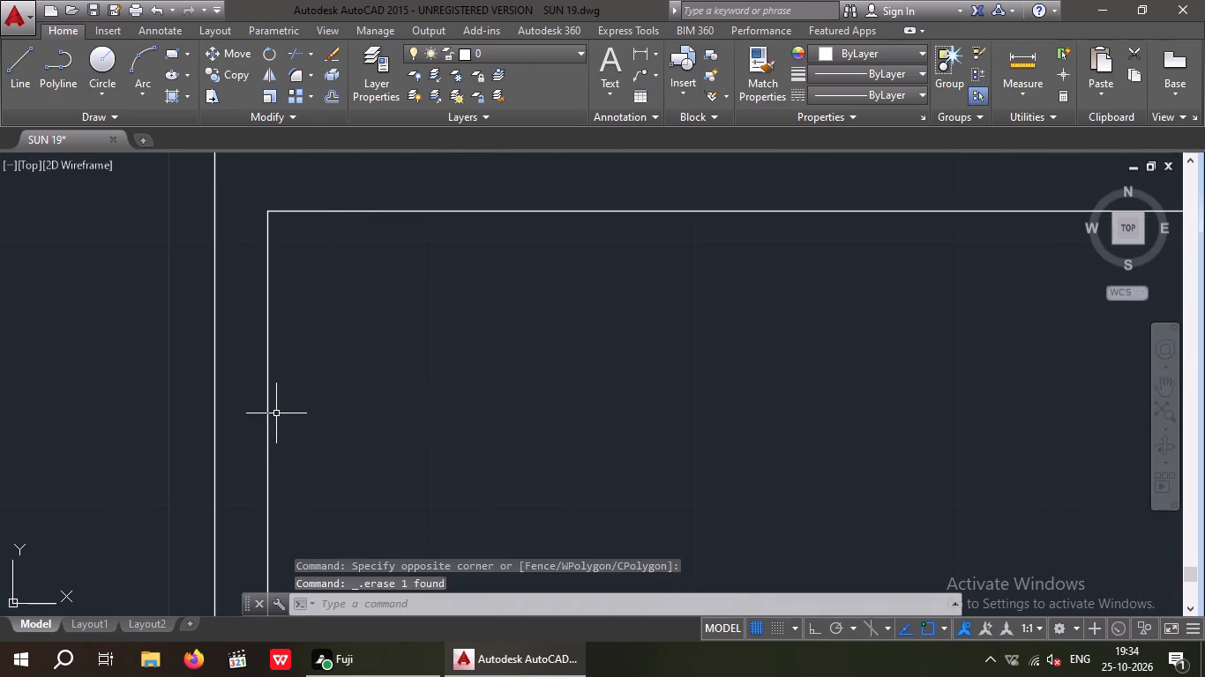
{"action": "scroll", "coordinate": [285, 413], "scroll_direction": "down", "scroll_amount": 3}
{"action": "left_click_drag", "start_coordinate": [198, 435], "coordinate": [174, 448]}
{"action": "left_click", "coordinate": [174, 448]}
{"action": "key", "text": "Delete"}
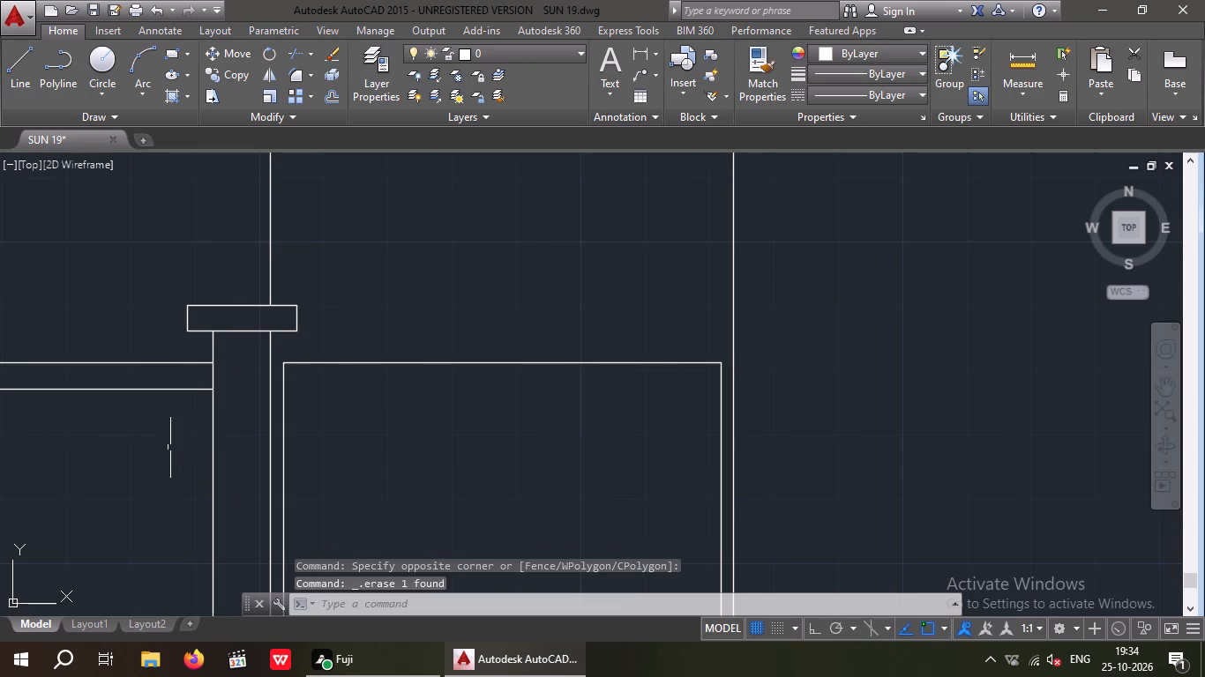
Examine the whole front elevation together with the floor plan above it.
{"action": "scroll", "coordinate": [171, 442], "scroll_direction": "down", "scroll_amount": 2}
{"action": "middle_click_drag", "start_coordinate": [165, 445], "coordinate": [242, 393]}
{"action": "middle_click_drag", "start_coordinate": [315, 335], "coordinate": [317, 362]}
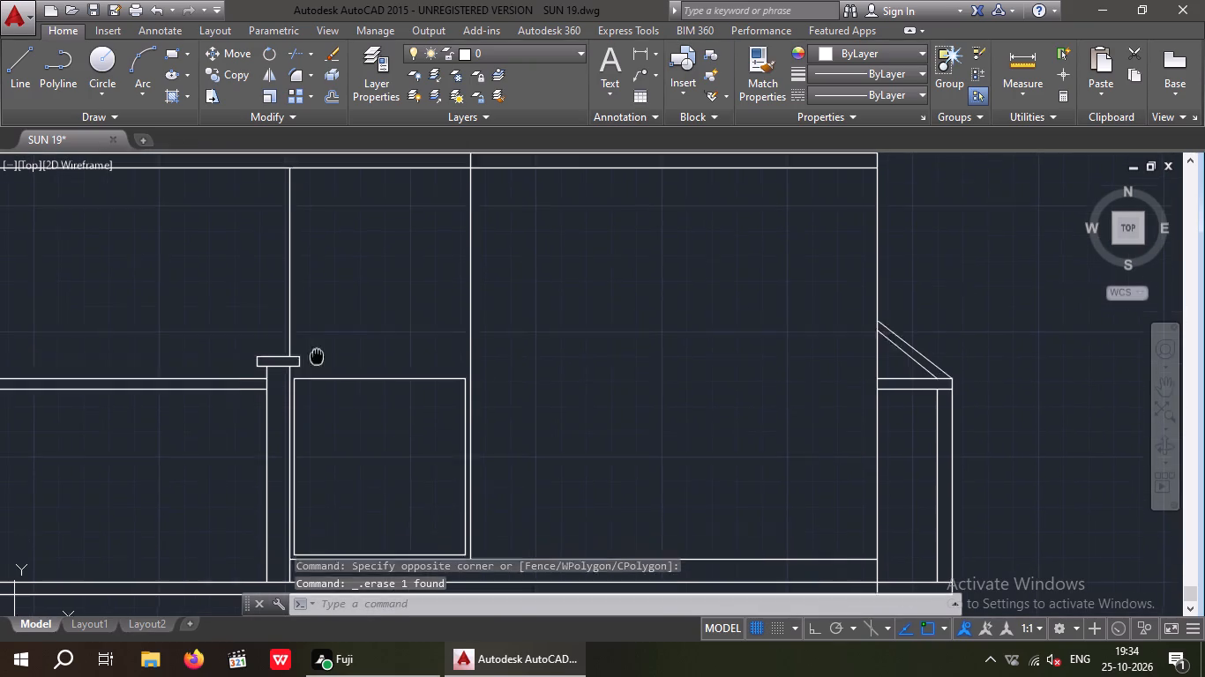
{"action": "middle_click_drag", "start_coordinate": [317, 362], "coordinate": [317, 374]}
{"action": "scroll", "coordinate": [327, 344], "scroll_direction": "down", "scroll_amount": 2}
{"action": "middle_click_drag", "start_coordinate": [332, 390], "coordinate": [325, 423]}
{"action": "scroll", "coordinate": [327, 358], "scroll_direction": "down", "scroll_amount": 2}
{"action": "middle_click_drag", "start_coordinate": [339, 355], "coordinate": [332, 414]}
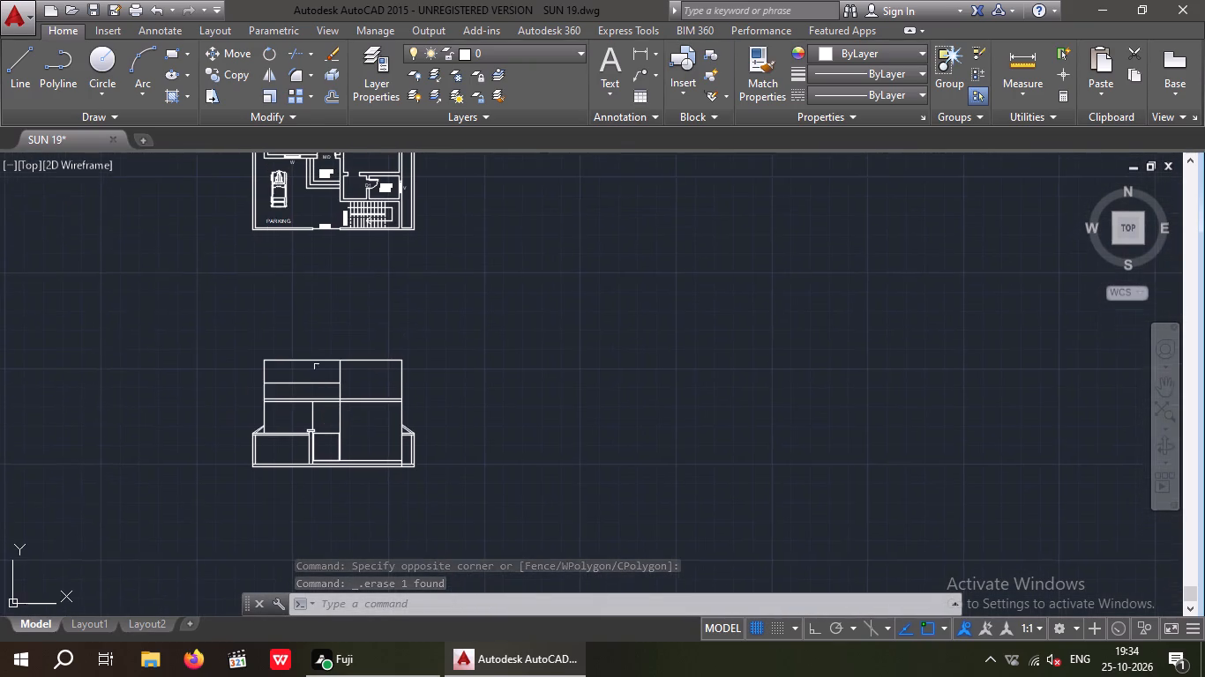
{"action": "middle_click_drag", "start_coordinate": [333, 331], "coordinate": [329, 366]}
{"action": "middle_click", "coordinate": [317, 337]}
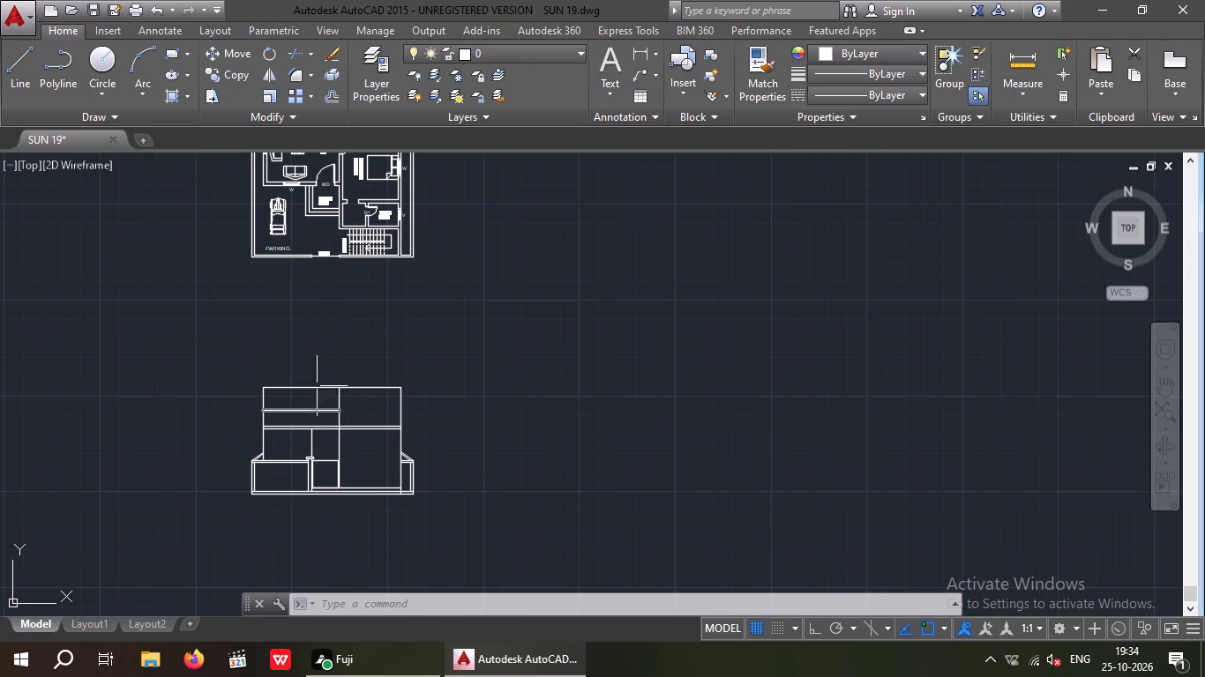
{"action": "scroll", "coordinate": [331, 457], "scroll_direction": "up", "scroll_amount": 1}
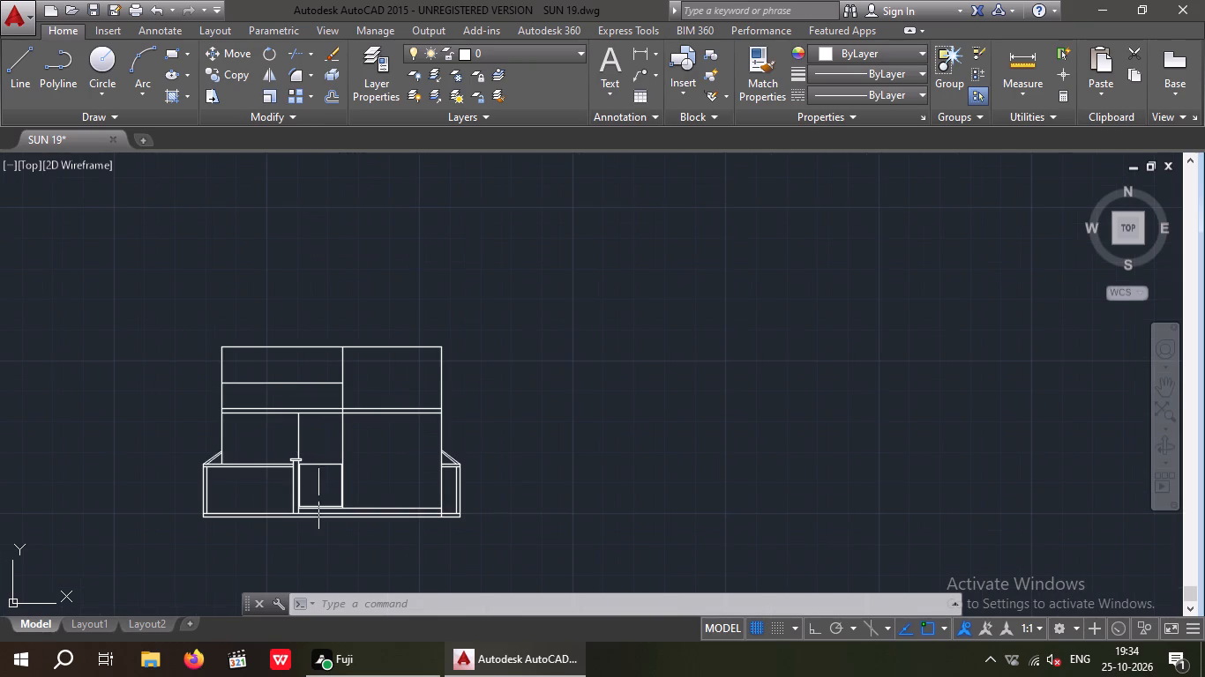
{"action": "scroll", "coordinate": [303, 496], "scroll_direction": "up", "scroll_amount": 3}
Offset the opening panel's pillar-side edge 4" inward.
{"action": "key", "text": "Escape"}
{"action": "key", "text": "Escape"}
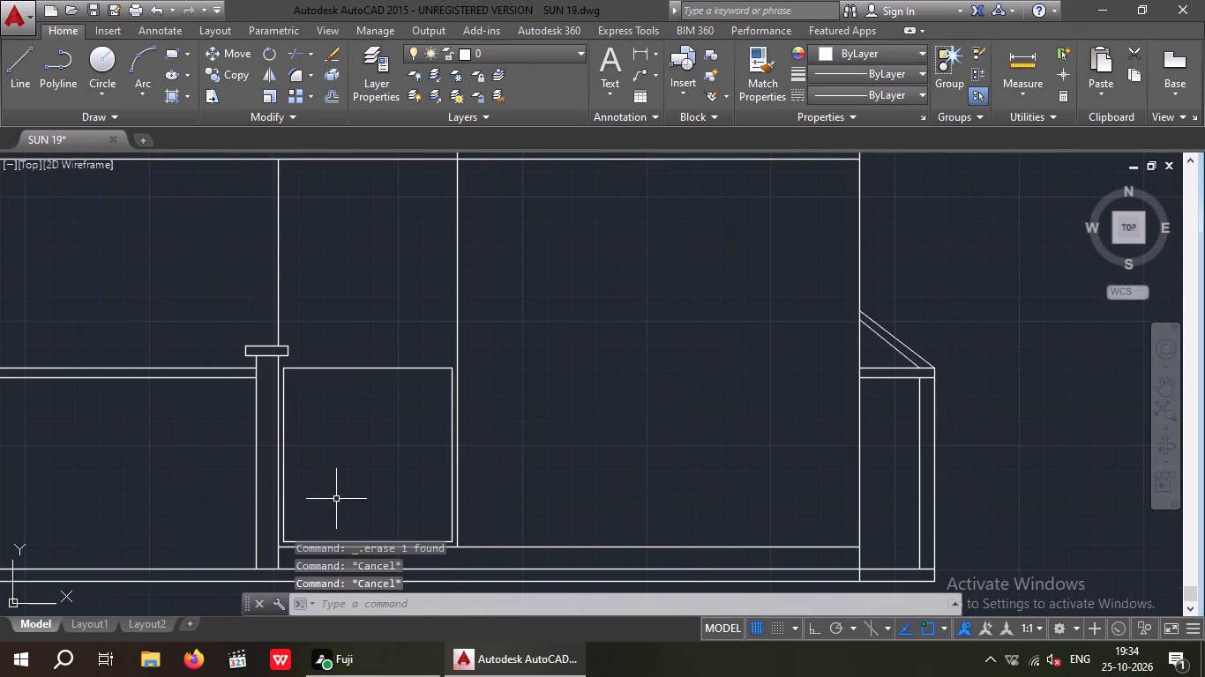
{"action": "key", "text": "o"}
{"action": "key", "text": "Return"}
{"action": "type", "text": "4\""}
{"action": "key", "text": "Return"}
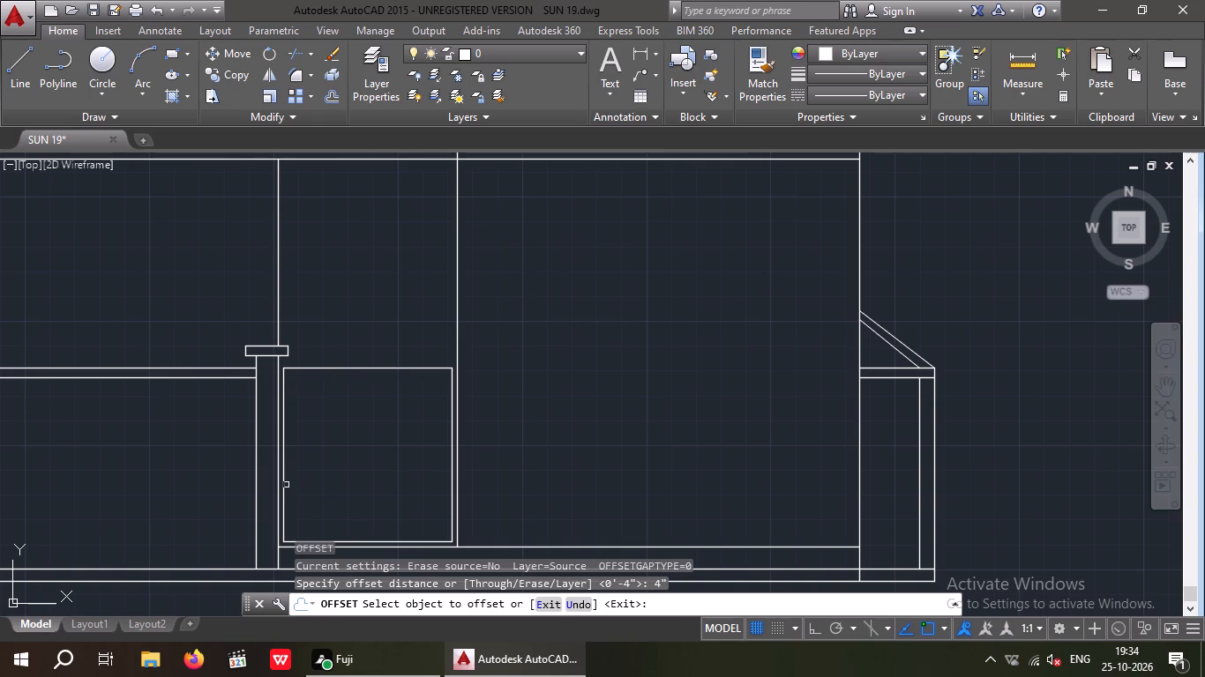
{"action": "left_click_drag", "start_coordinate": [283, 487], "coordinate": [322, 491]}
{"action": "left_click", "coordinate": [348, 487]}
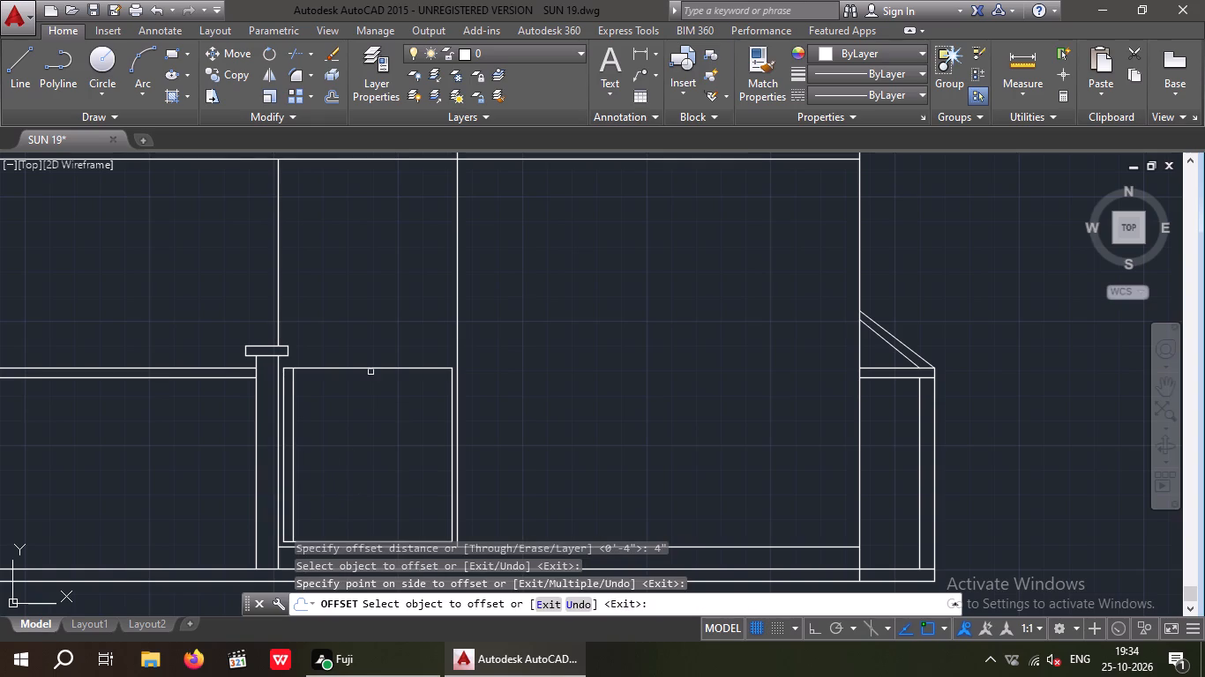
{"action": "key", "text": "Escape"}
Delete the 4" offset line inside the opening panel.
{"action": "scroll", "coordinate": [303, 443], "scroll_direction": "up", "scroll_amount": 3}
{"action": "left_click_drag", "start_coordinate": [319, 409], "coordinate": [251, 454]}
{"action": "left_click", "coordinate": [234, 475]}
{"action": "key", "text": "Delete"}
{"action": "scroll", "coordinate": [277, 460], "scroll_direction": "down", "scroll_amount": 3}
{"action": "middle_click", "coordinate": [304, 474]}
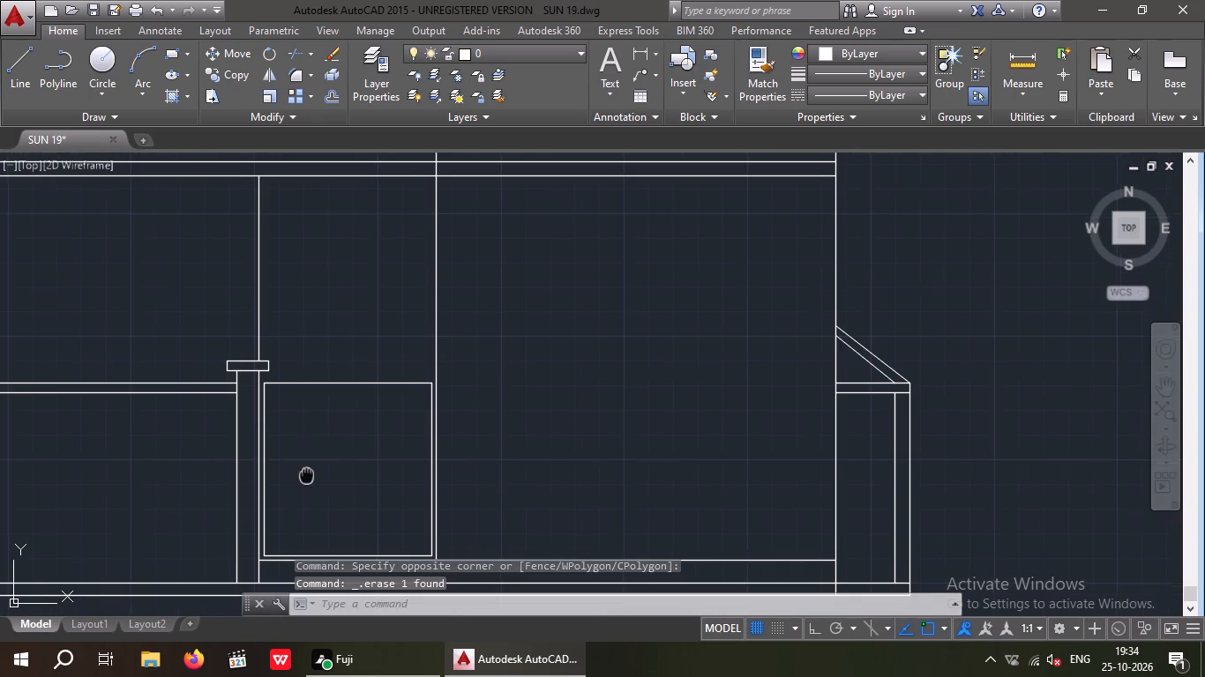
Offset all four edges of the opening panel 5" inward to form its frame.
{"action": "key", "text": "Escape"}
{"action": "key", "text": "Escape"}
{"action": "key", "text": "o"}
{"action": "key", "text": "Return"}
{"action": "type", "text": "5\""}
{"action": "key", "text": "Return"}
{"action": "scroll", "coordinate": [272, 413], "scroll_direction": "up", "scroll_amount": 2}
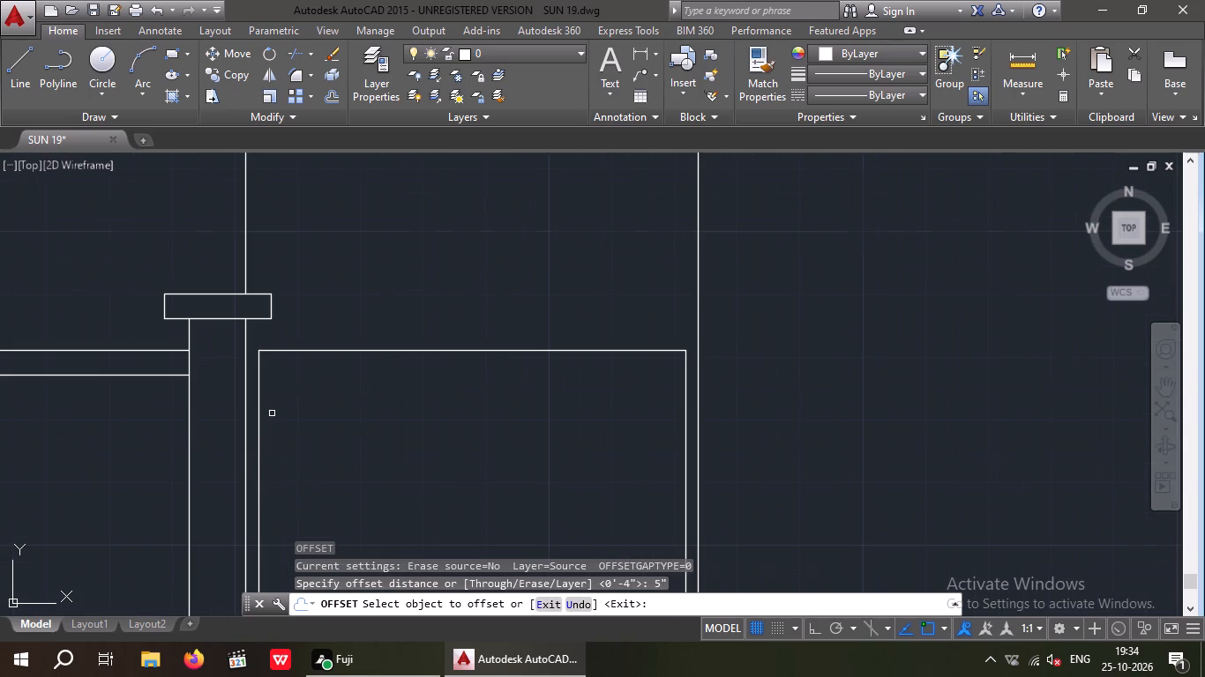
{"action": "left_click_drag", "start_coordinate": [258, 448], "coordinate": [305, 448]}
{"action": "left_click", "coordinate": [357, 441]}
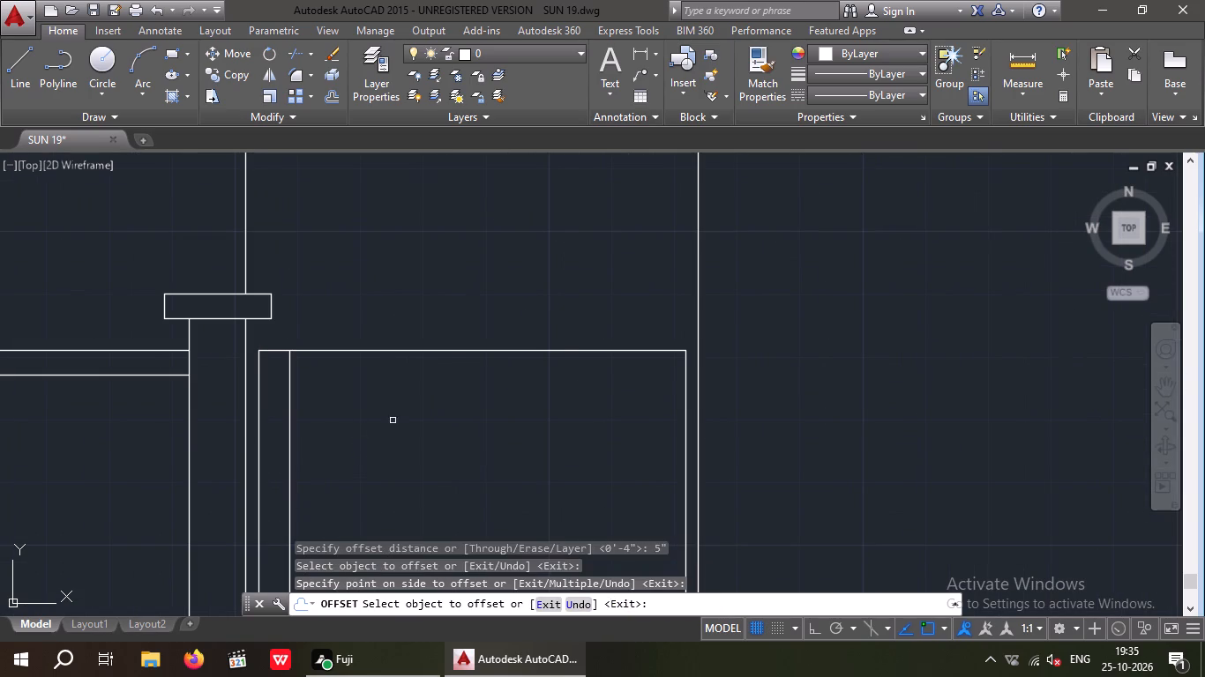
{"action": "left_click_drag", "start_coordinate": [448, 353], "coordinate": [447, 372]}
{"action": "left_click", "coordinate": [442, 391]}
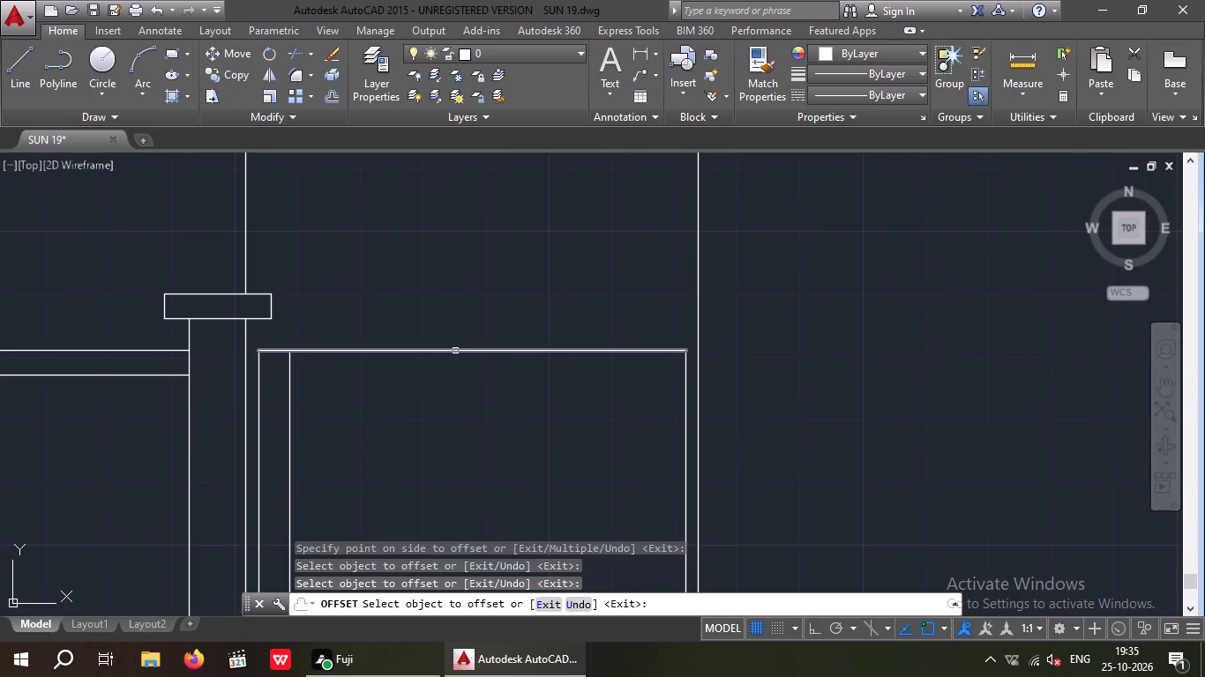
{"action": "left_click_drag", "start_coordinate": [455, 351], "coordinate": [451, 366]}
{"action": "left_click", "coordinate": [441, 384]}
{"action": "left_click_drag", "start_coordinate": [684, 457], "coordinate": [652, 465]}
{"action": "left_click", "coordinate": [634, 465]}
{"action": "middle_click_drag", "start_coordinate": [609, 487], "coordinate": [609, 398]}
{"action": "scroll", "coordinate": [592, 371], "scroll_direction": "down", "scroll_amount": 2}
{"action": "scroll", "coordinate": [540, 487], "scroll_direction": "up", "scroll_amount": 1}
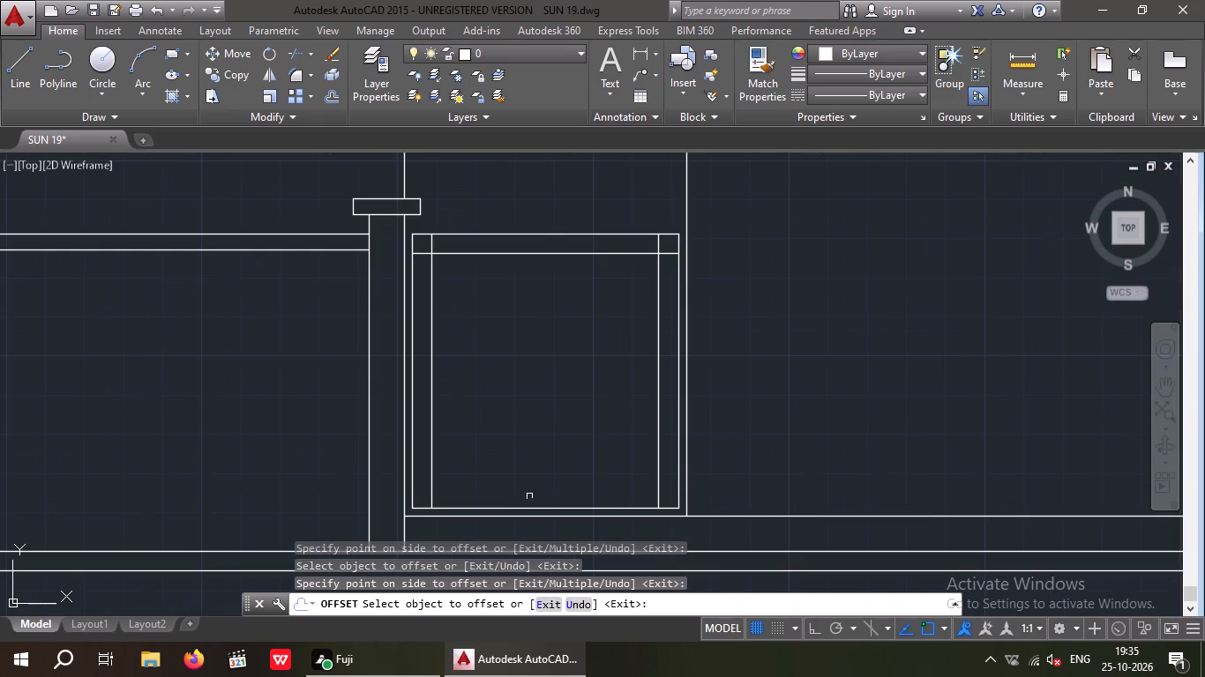
{"action": "left_click_drag", "start_coordinate": [514, 510], "coordinate": [520, 496]}
{"action": "left_click", "coordinate": [527, 480]}
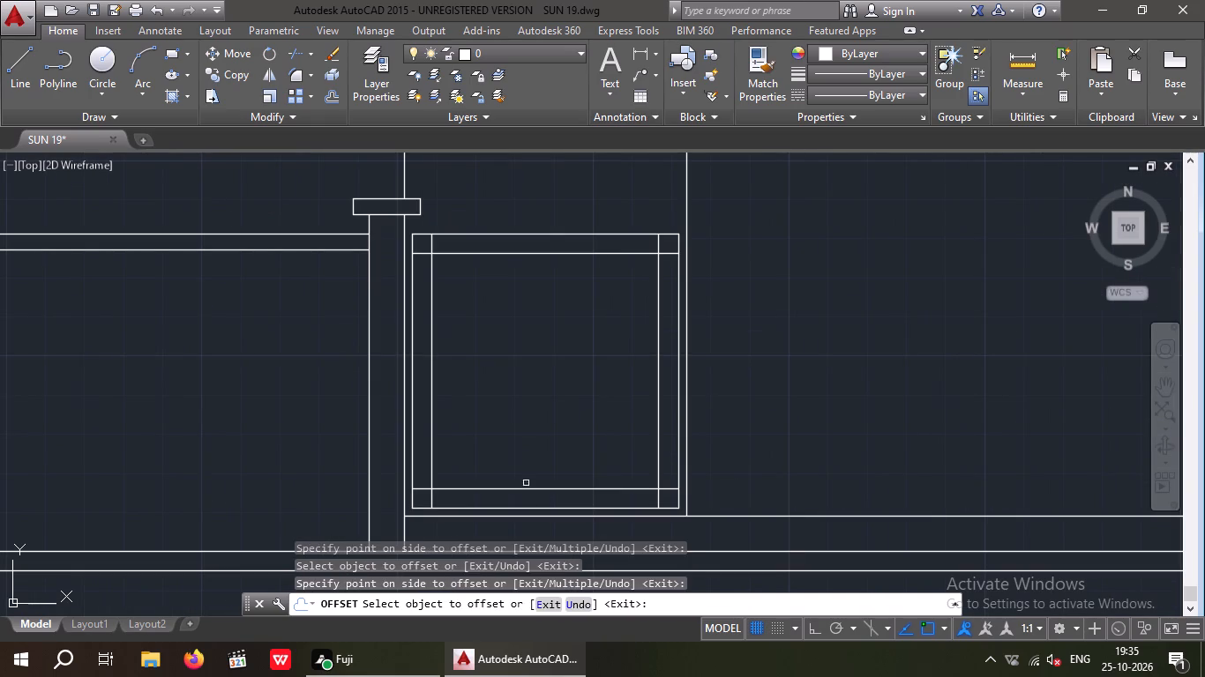
{"action": "key", "text": "Escape"}
{"action": "key", "text": "Escape"}
{"action": "key", "text": "Escape"}
Trim the overlapping inner frame lines at the opening panel's two bottom corners.
{"action": "type", "text": "TR"}
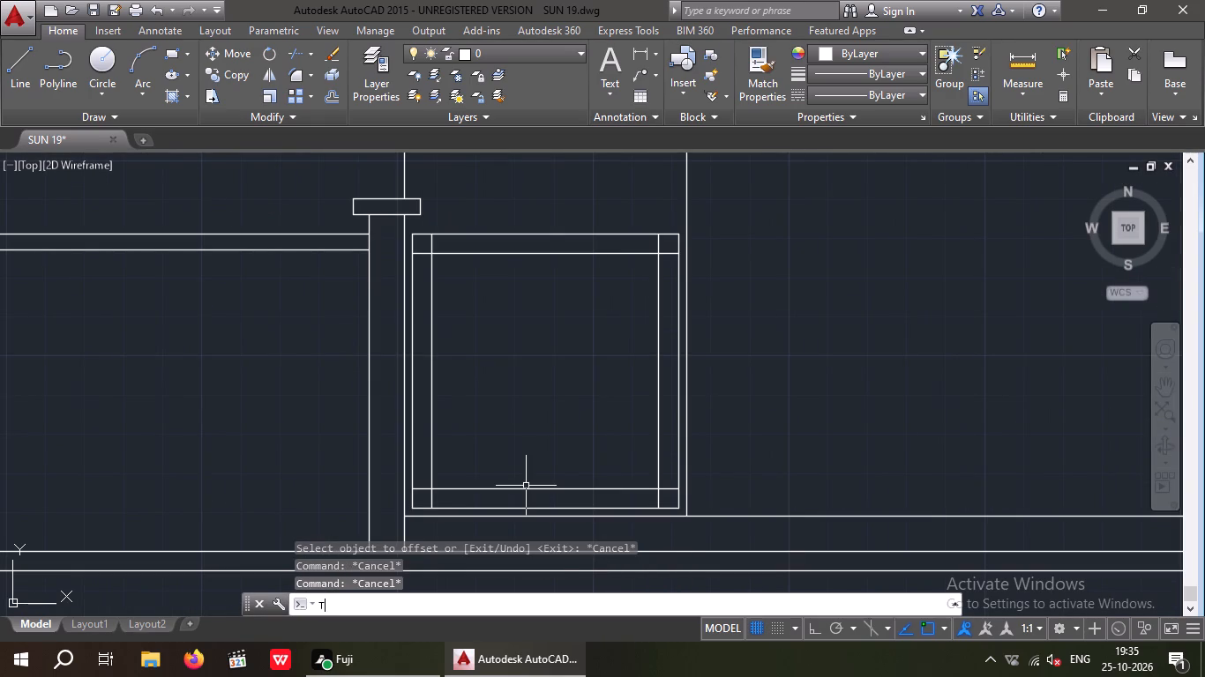
{"action": "key", "text": "space"}
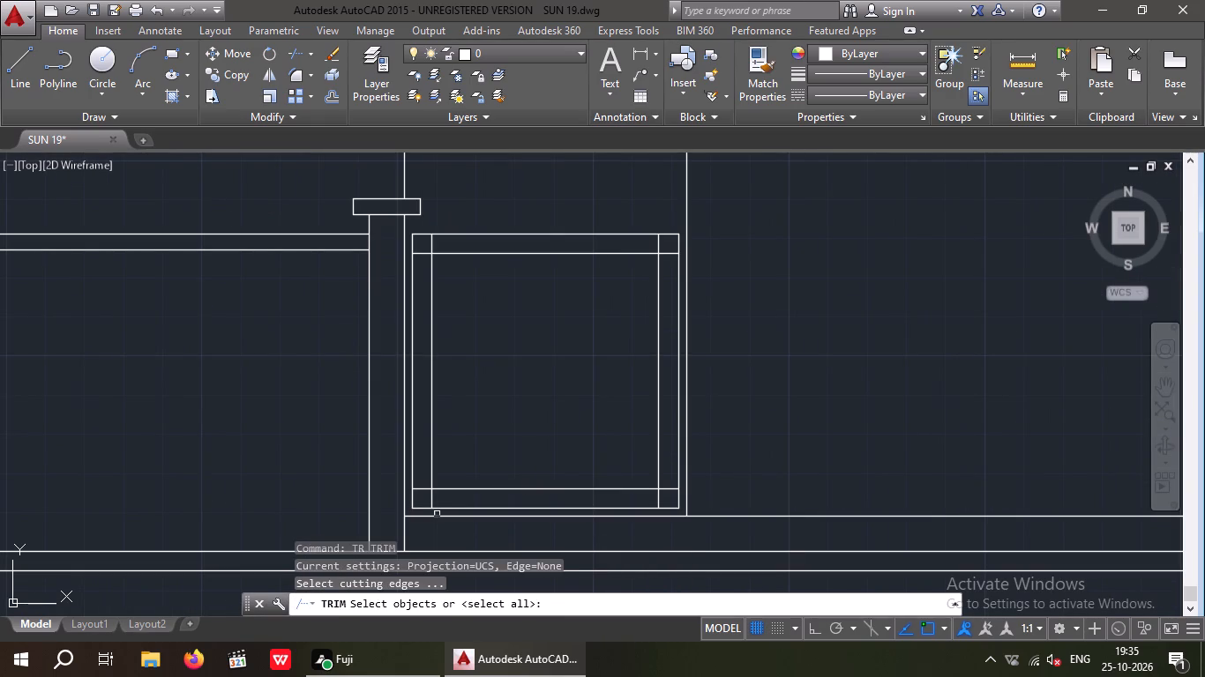
{"action": "scroll", "coordinate": [433, 495], "scroll_direction": "up", "scroll_amount": 3}
{"action": "key", "text": "space"}
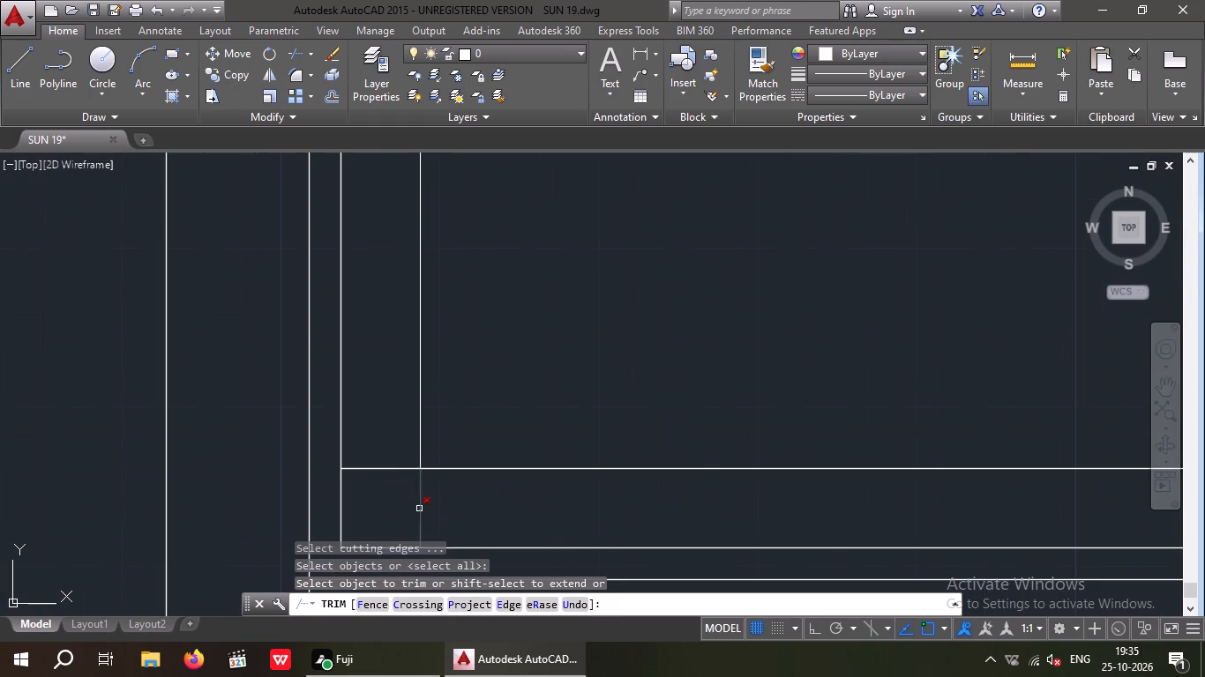
{"action": "left_click", "coordinate": [419, 509]}
{"action": "left_click", "coordinate": [387, 471]}
{"action": "scroll", "coordinate": [393, 458], "scroll_direction": "down", "scroll_amount": 4}
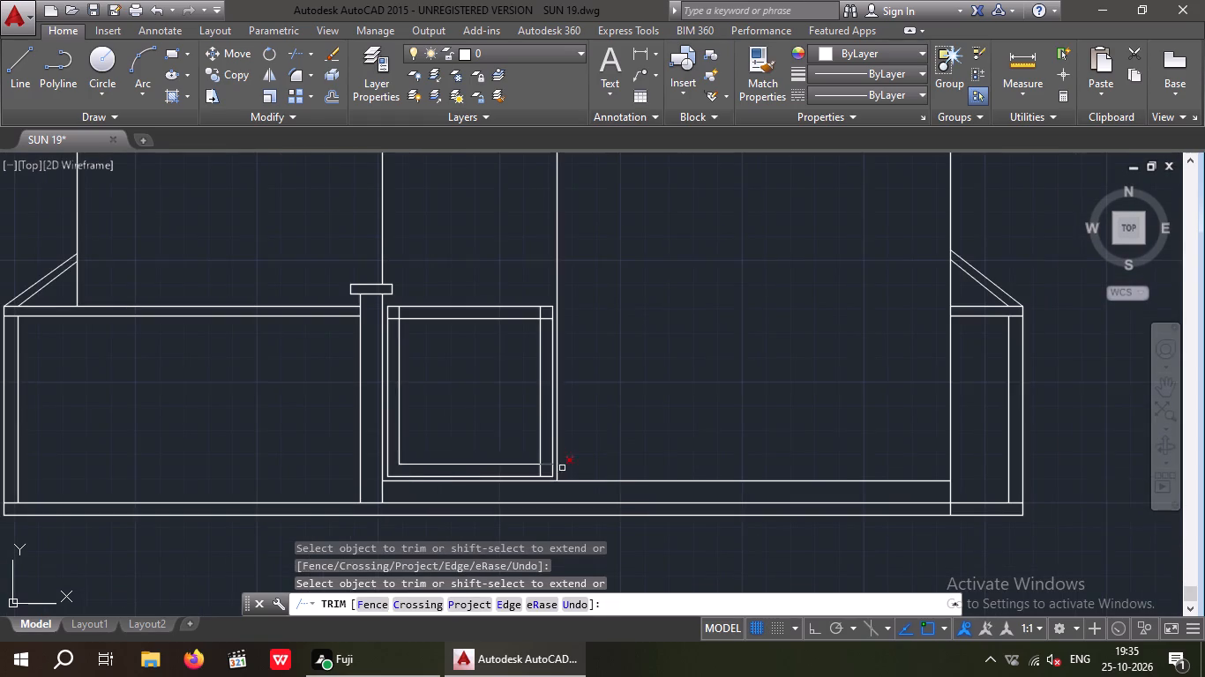
{"action": "scroll", "coordinate": [555, 470], "scroll_direction": "up", "scroll_amount": 3}
{"action": "left_click", "coordinate": [517, 451]}
{"action": "left_click", "coordinate": [489, 481]}
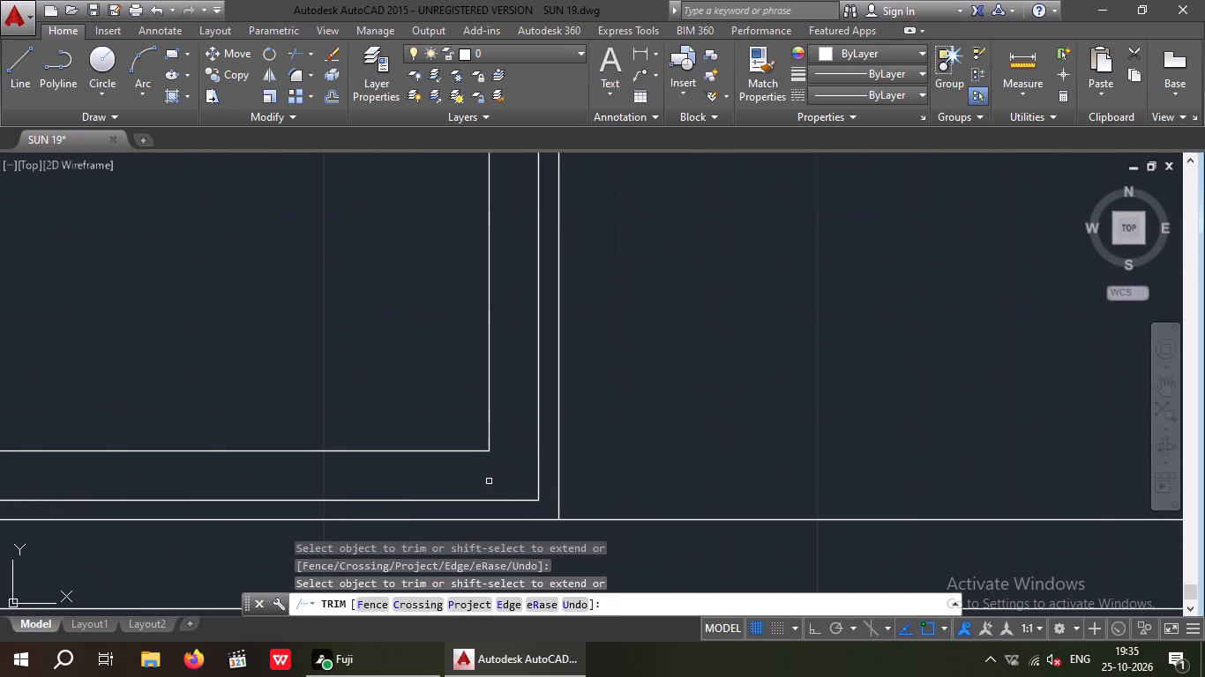
Trim the overlapping inner frame lines at the opening panel's two top corners, completing a clean inner rectangle.
{"action": "scroll", "coordinate": [514, 396], "scroll_direction": "down", "scroll_amount": 3}
{"action": "middle_click_drag", "start_coordinate": [479, 381], "coordinate": [494, 471]}
{"action": "scroll", "coordinate": [531, 340], "scroll_direction": "up", "scroll_amount": 5}
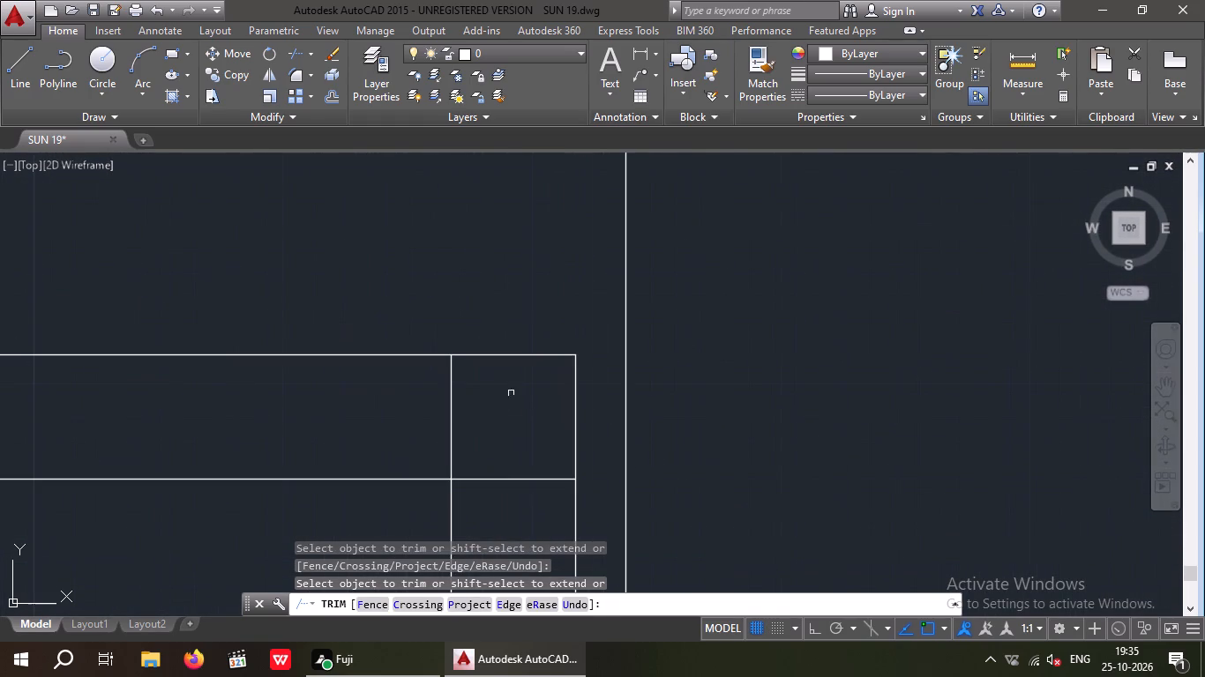
{"action": "left_click", "coordinate": [514, 477]}
{"action": "left_click", "coordinate": [519, 500]}
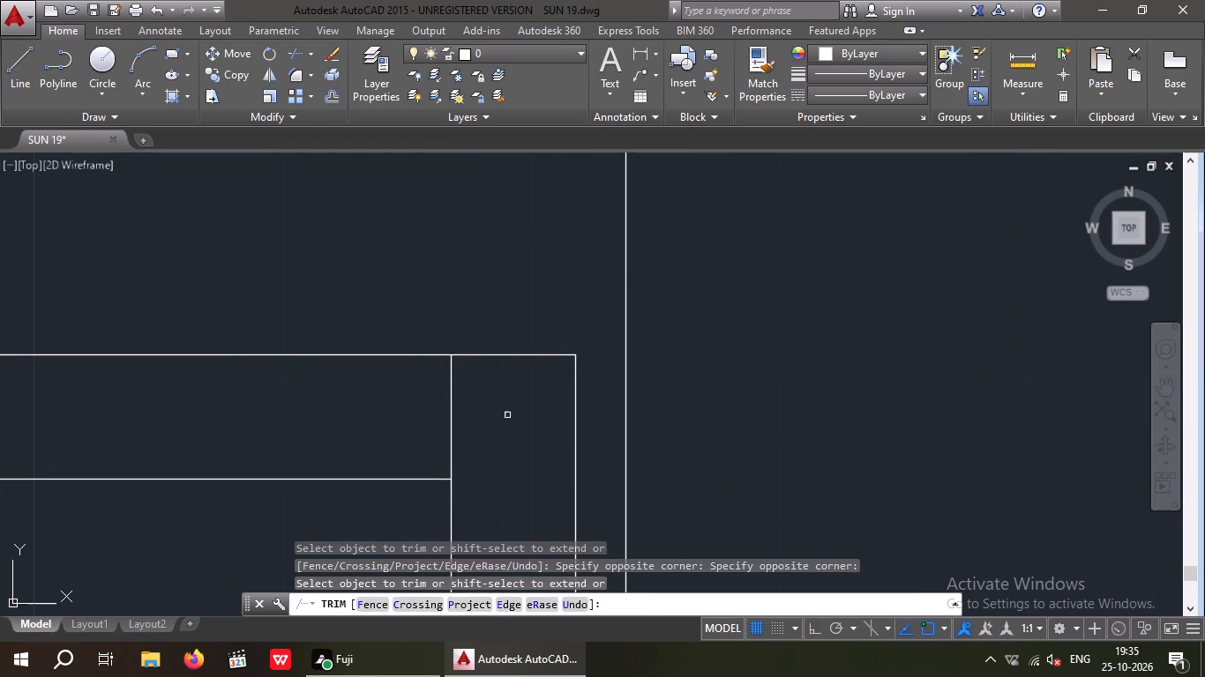
{"action": "left_click_drag", "start_coordinate": [507, 415], "coordinate": [422, 433]}
{"action": "left_click_drag", "start_coordinate": [390, 433], "coordinate": [425, 428]}
{"action": "scroll", "coordinate": [447, 401], "scroll_direction": "down", "scroll_amount": 4}
{"action": "middle_click_drag", "start_coordinate": [350, 465], "coordinate": [472, 465]}
{"action": "scroll", "coordinate": [355, 410], "scroll_direction": "up", "scroll_amount": 4}
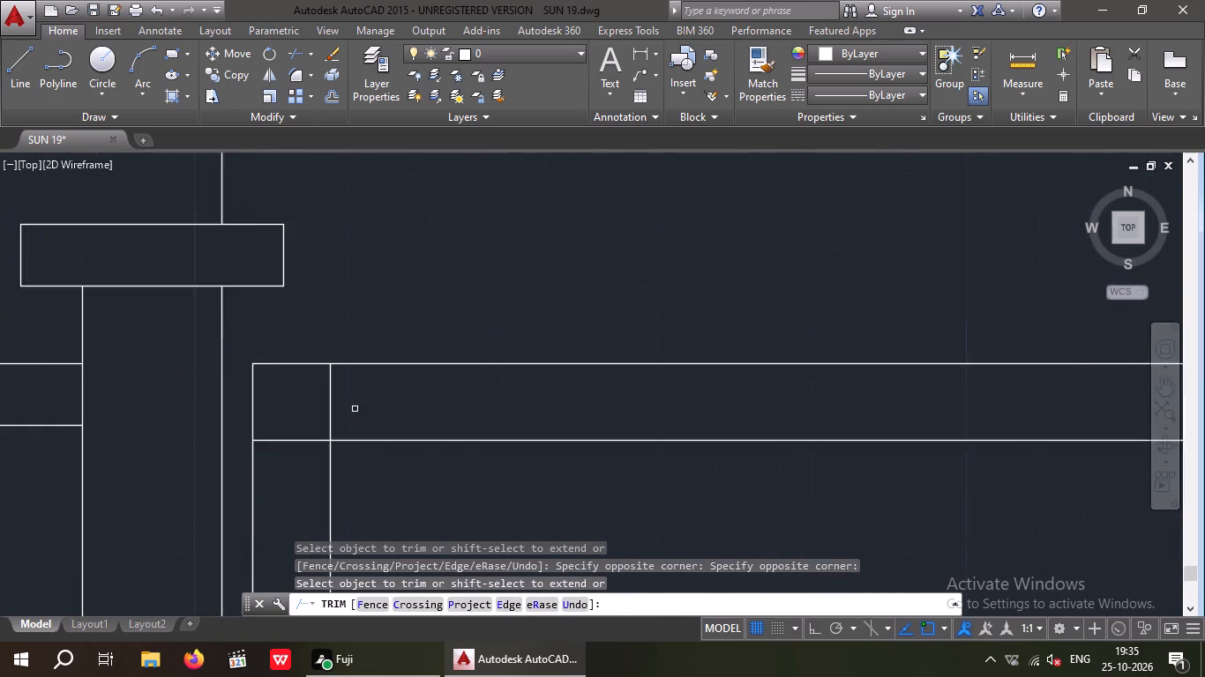
{"action": "left_click_drag", "start_coordinate": [369, 391], "coordinate": [278, 439]}
{"action": "left_click", "coordinate": [268, 438]}
{"action": "left_click_drag", "start_coordinate": [263, 486], "coordinate": [245, 465]}
{"action": "left_click", "coordinate": [236, 440]}
{"action": "scroll", "coordinate": [253, 428], "scroll_direction": "down", "scroll_amount": 3}
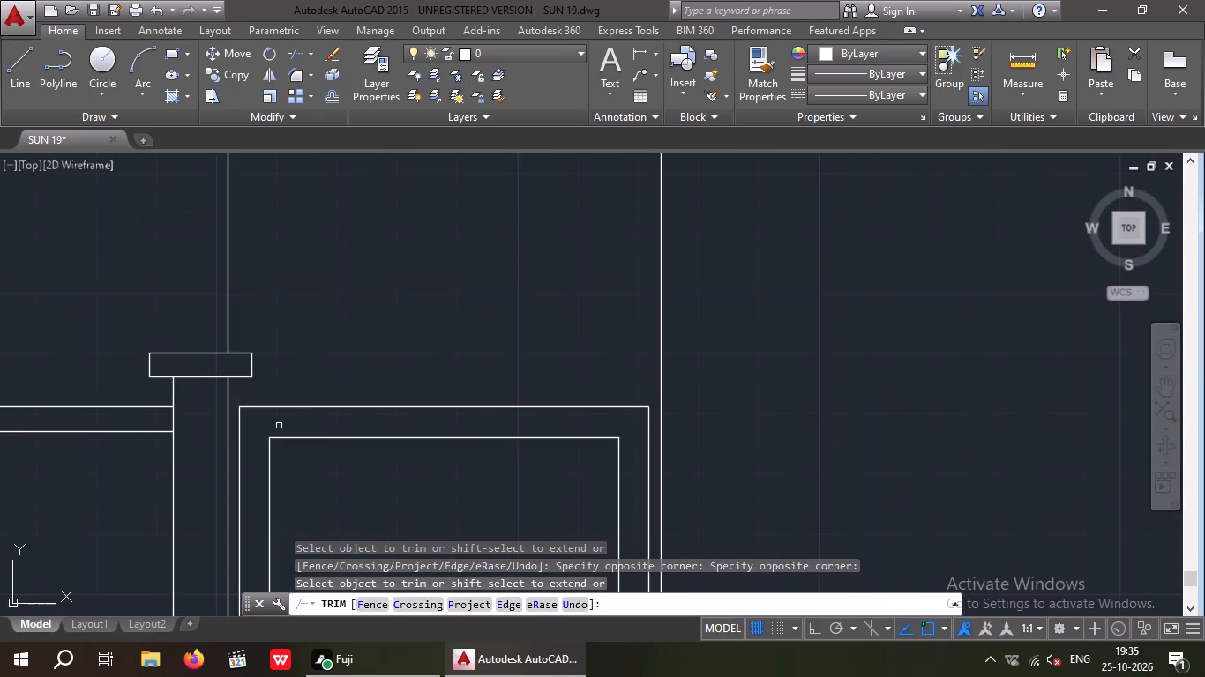
{"action": "scroll", "coordinate": [311, 397], "scroll_direction": "down", "scroll_amount": 1}
{"action": "middle_click_drag", "start_coordinate": [445, 510], "coordinate": [442, 413]}
{"action": "scroll", "coordinate": [433, 406], "scroll_direction": "down", "scroll_amount": 1}
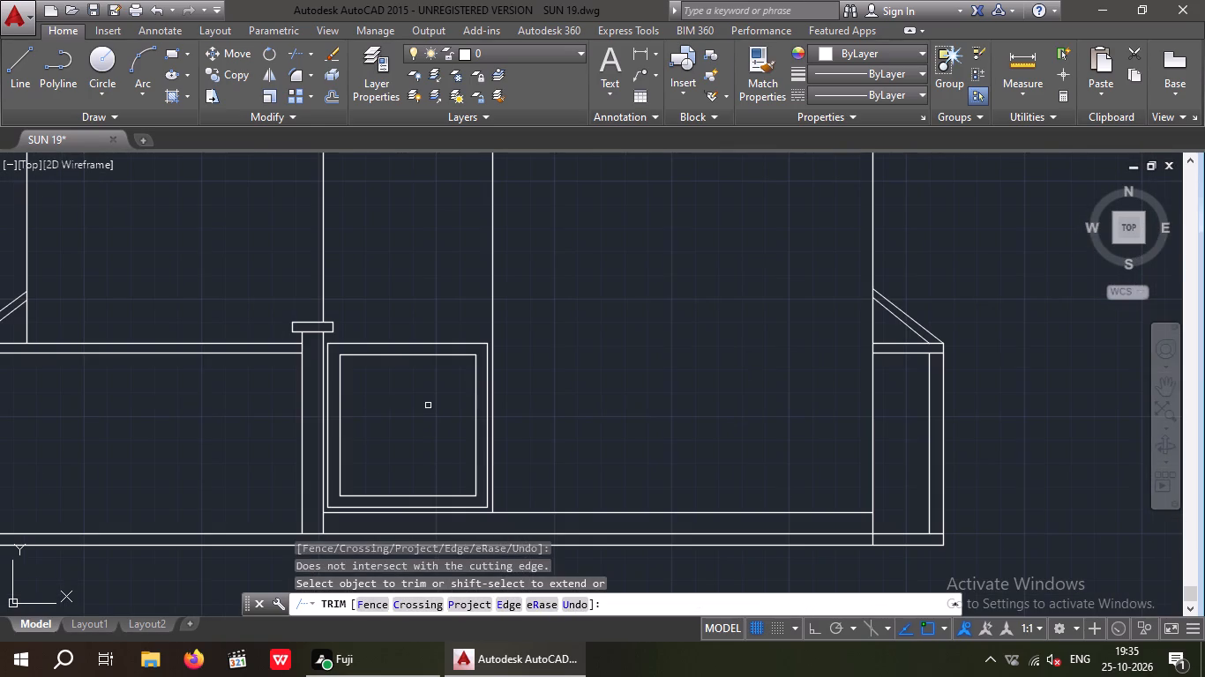
{"action": "key", "text": "Escape"}
{"action": "key", "text": "Escape"}
Draw a vertical centre line between the midpoints of the inner frame's top and bottom edges.
{"action": "key", "text": "l"}
{"action": "key", "text": "space"}
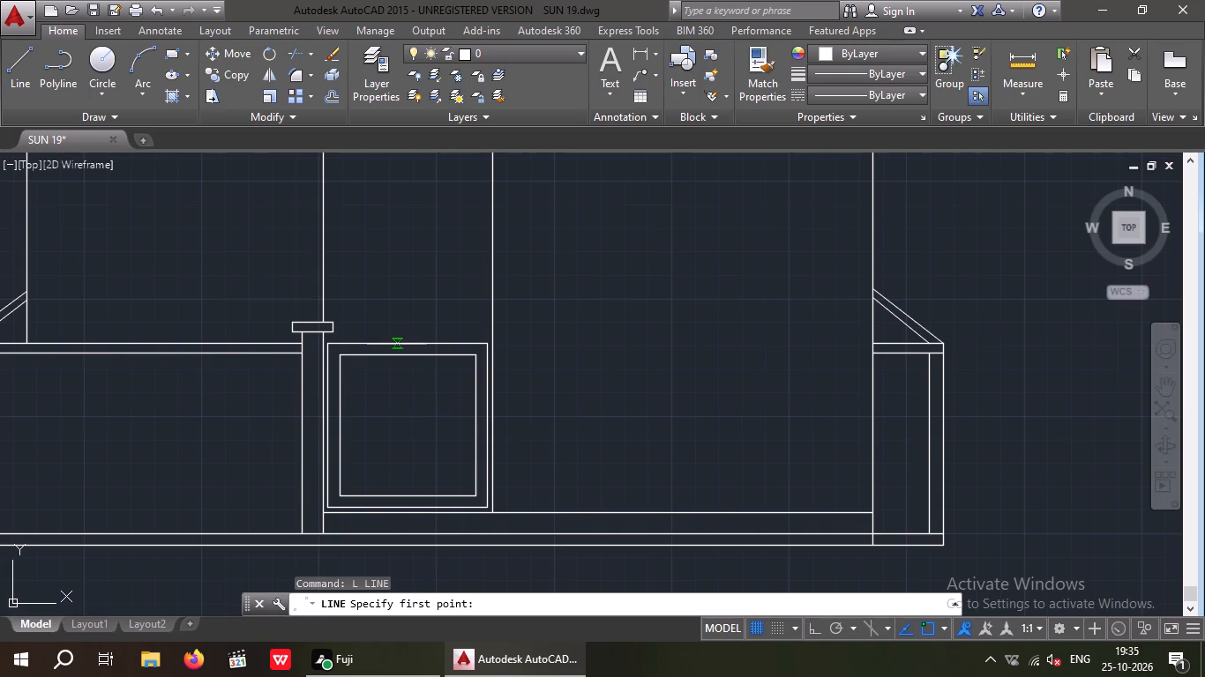
{"action": "scroll", "coordinate": [403, 361], "scroll_direction": "up", "scroll_amount": 2}
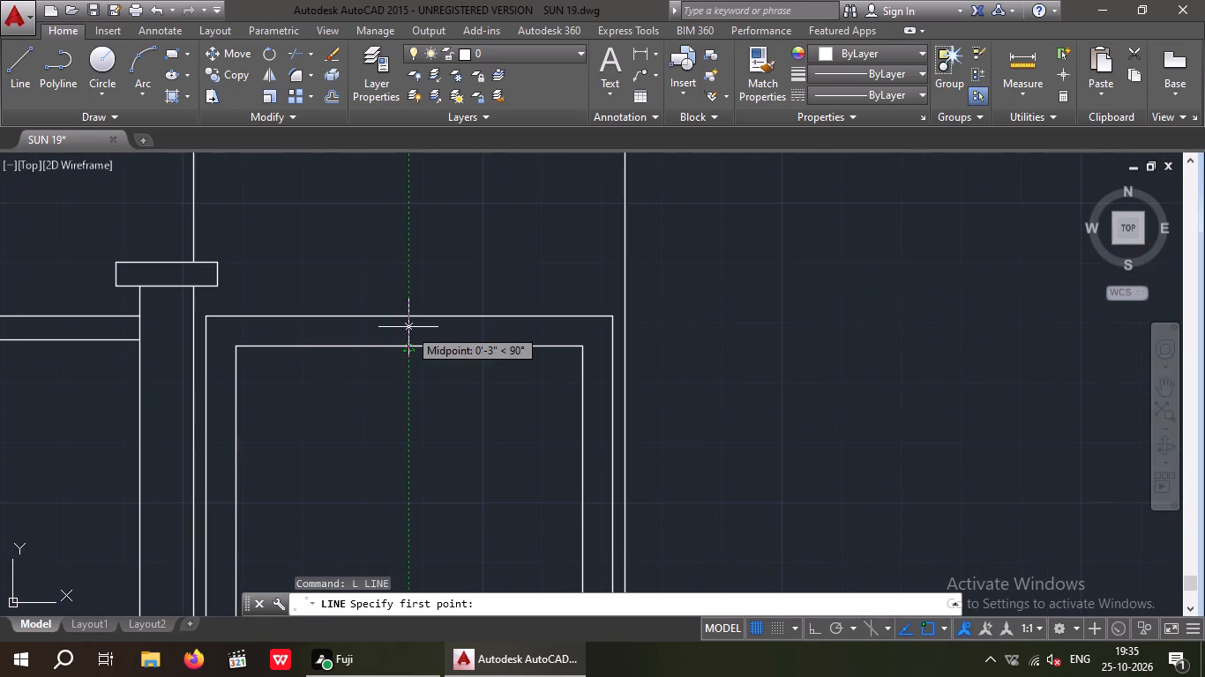
{"action": "left_click_drag", "start_coordinate": [406, 346], "coordinate": [409, 359]}
{"action": "middle_click_drag", "start_coordinate": [403, 409], "coordinate": [400, 338]}
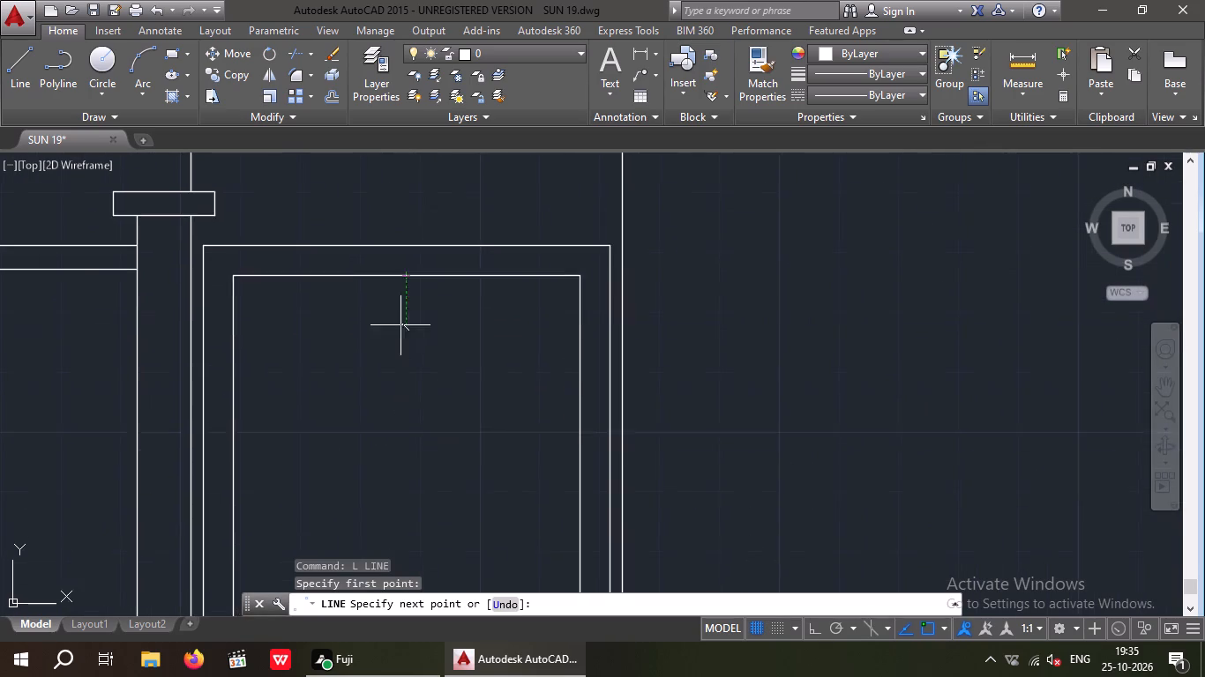
{"action": "scroll", "coordinate": [402, 344], "scroll_direction": "down", "scroll_amount": 2}
{"action": "scroll", "coordinate": [395, 463], "scroll_direction": "up", "scroll_amount": 3}
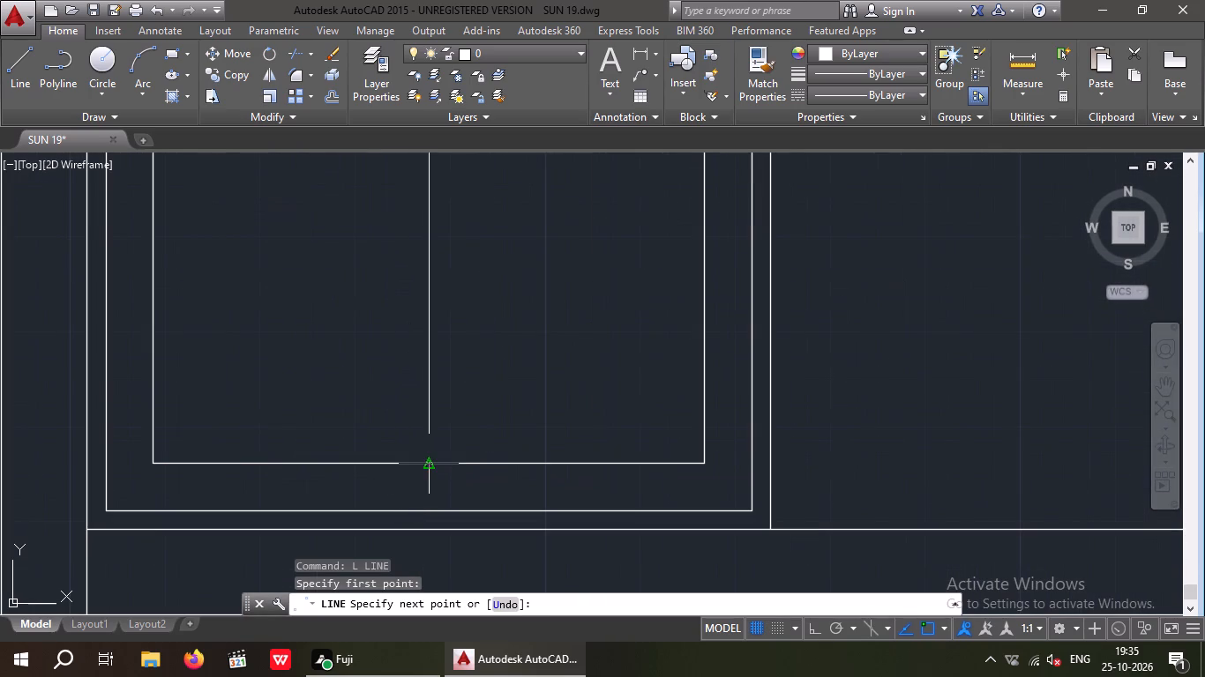
{"action": "left_click", "coordinate": [431, 465]}
{"action": "scroll", "coordinate": [439, 435], "scroll_direction": "down", "scroll_amount": 3}
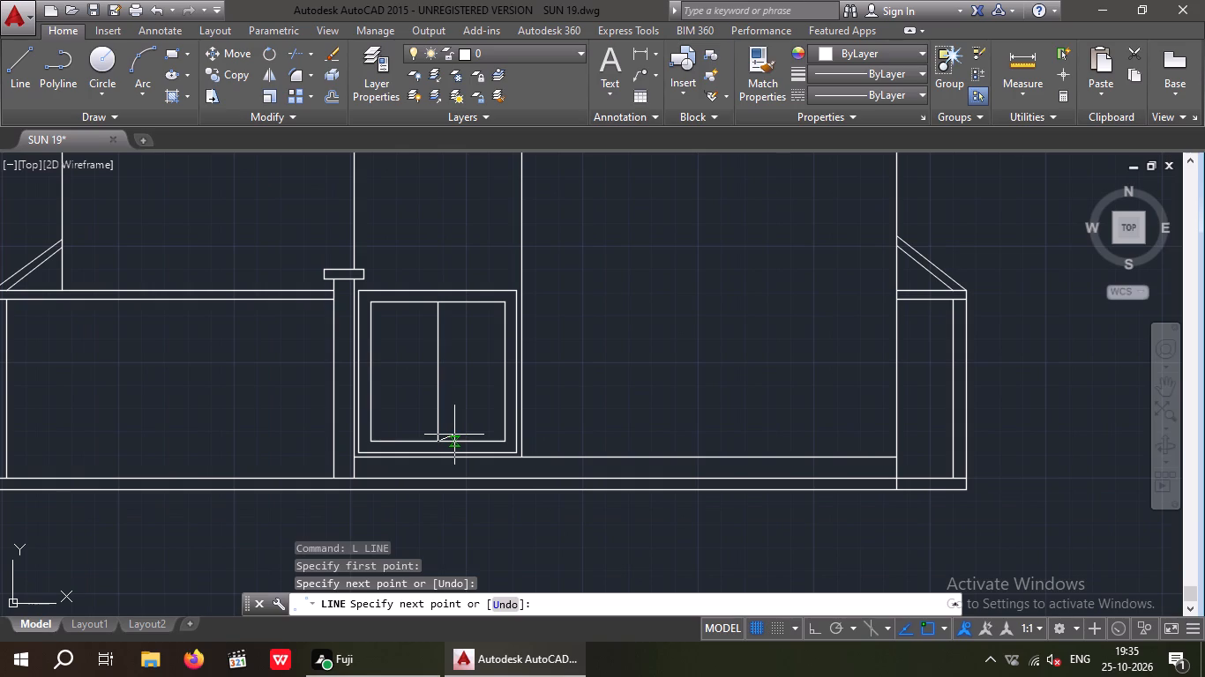
{"action": "key", "text": "Escape"}
{"action": "key", "text": "Escape"}
{"action": "key", "text": "Escape"}
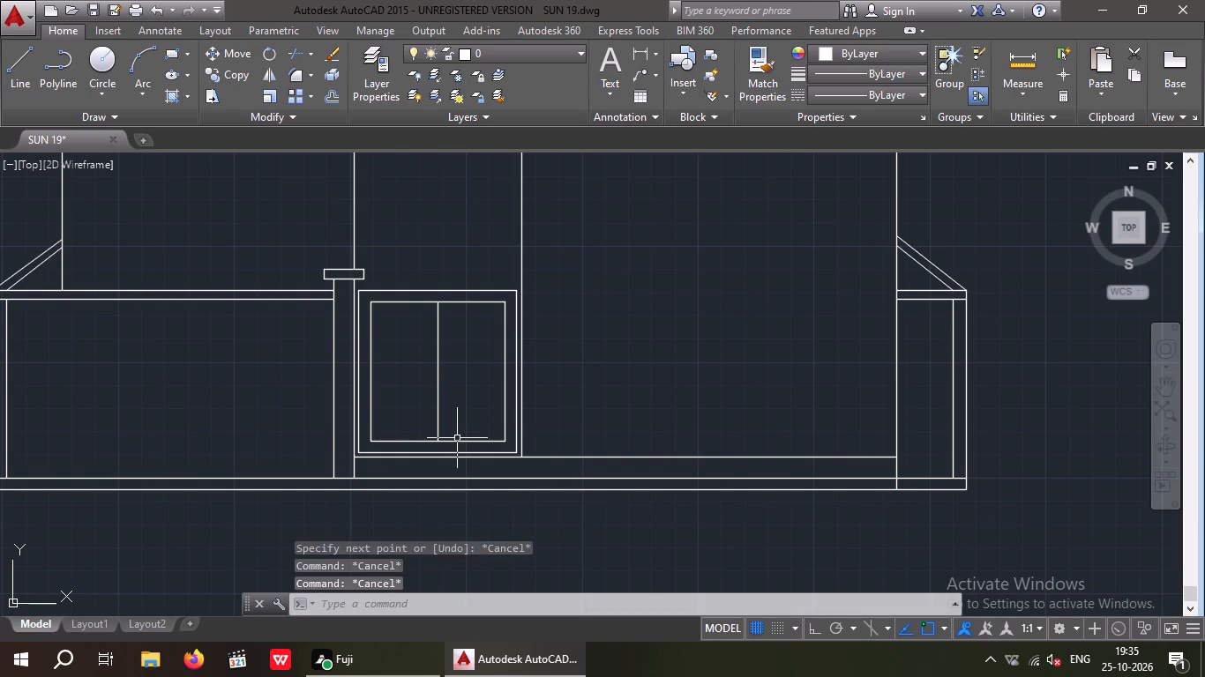
Extend both ends of the panel's vertical centre line to the outer frame's top and bottom edges.
{"action": "type", "text": "EX"}
{"action": "key", "text": "space"}
{"action": "key", "text": "space"}
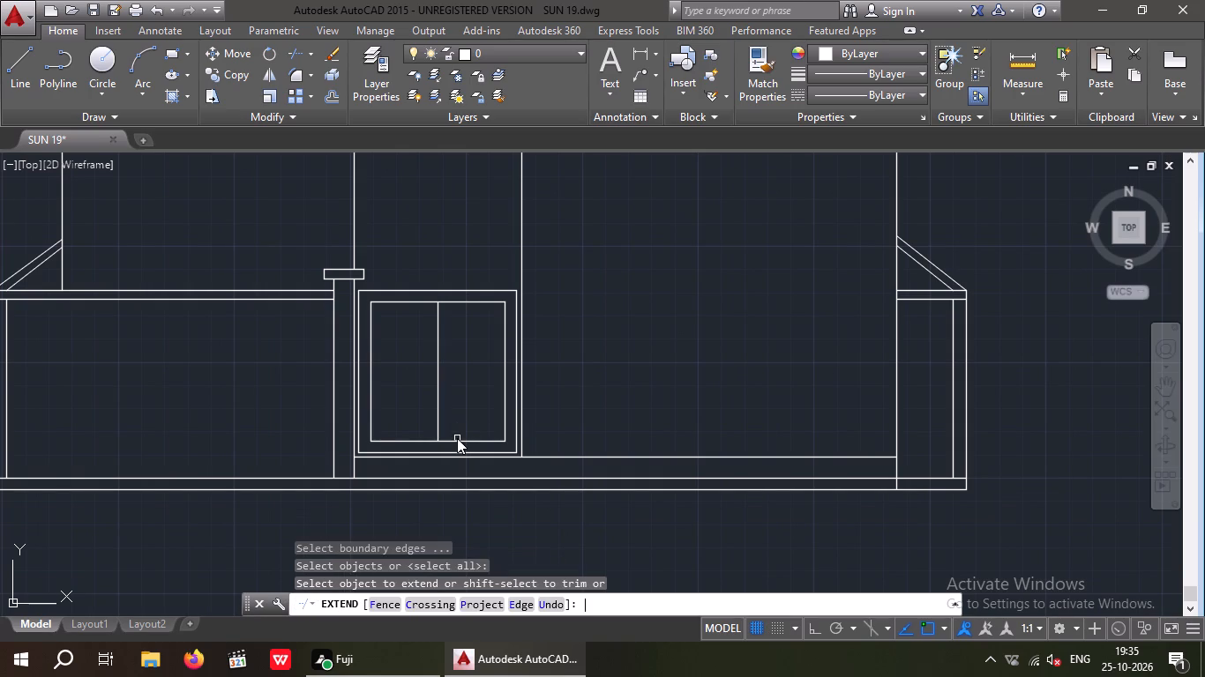
{"action": "left_click", "coordinate": [437, 319]}
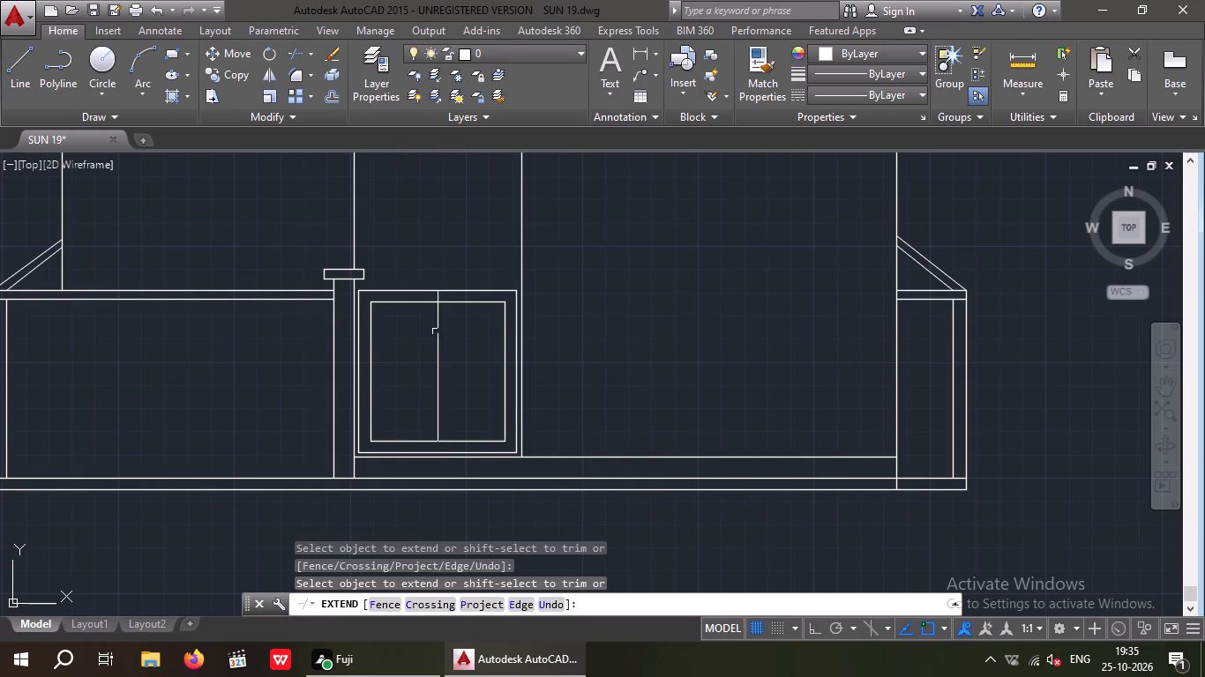
{"action": "left_click", "coordinate": [439, 386]}
{"action": "scroll", "coordinate": [456, 409], "scroll_direction": "up", "scroll_amount": 1}
{"action": "key", "text": "Escape"}
{"action": "key", "text": "Escape"}
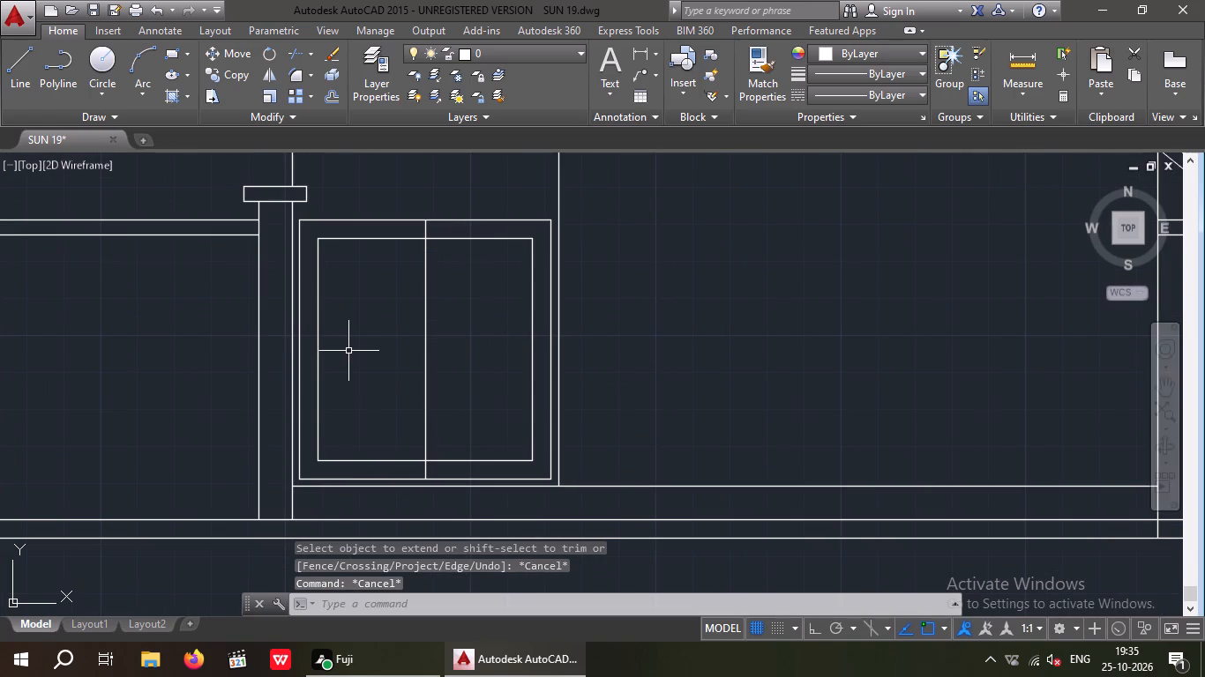
Draw a short horizontal line across the gap between the pillar and the panel's outer frame, near the panel's upper part.
{"action": "key", "text": "l"}
{"action": "key", "text": "space"}
{"action": "scroll", "coordinate": [288, 279], "scroll_direction": "up", "scroll_amount": 2}
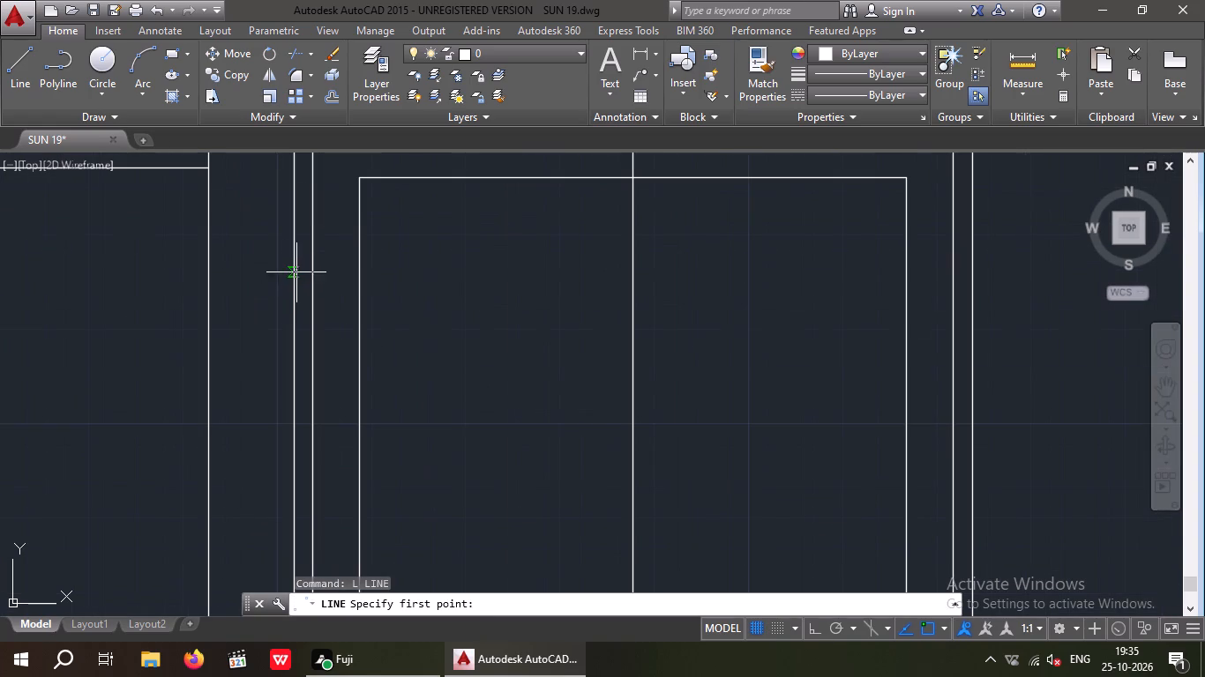
{"action": "scroll", "coordinate": [299, 290], "scroll_direction": "down", "scroll_amount": 1}
{"action": "left_click", "coordinate": [297, 280]}
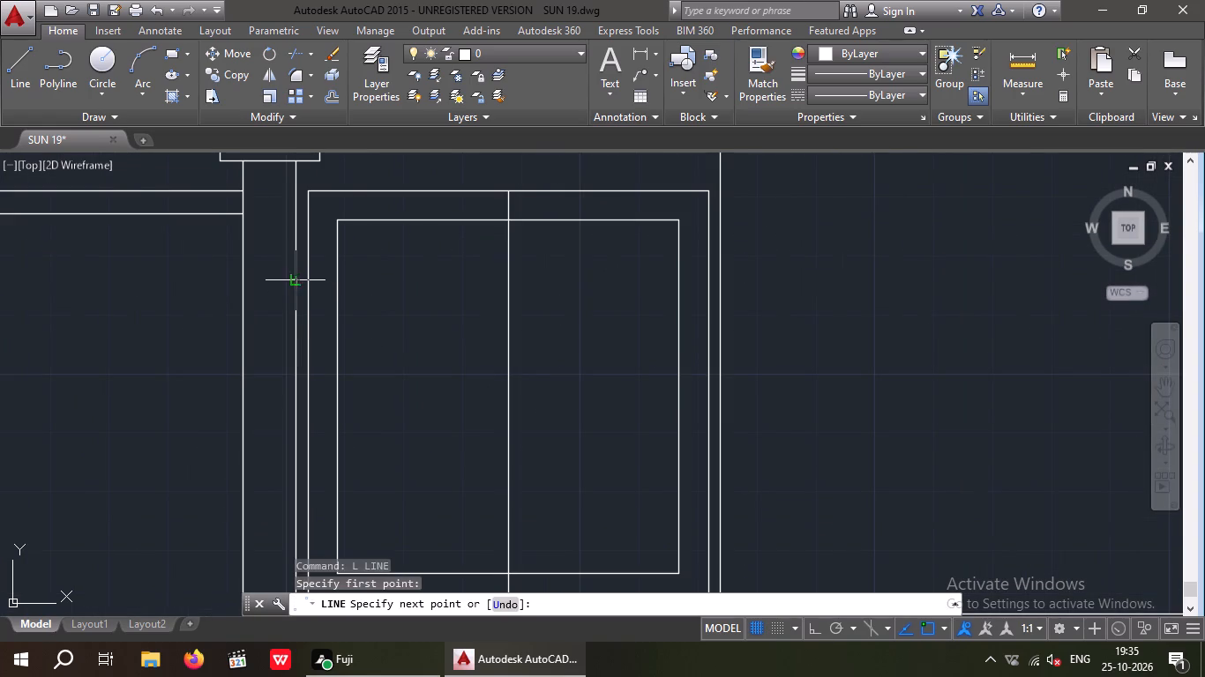
{"action": "scroll", "coordinate": [304, 281], "scroll_direction": "up", "scroll_amount": 2}
{"action": "left_click", "coordinate": [310, 279]}
{"action": "key", "text": "space"}
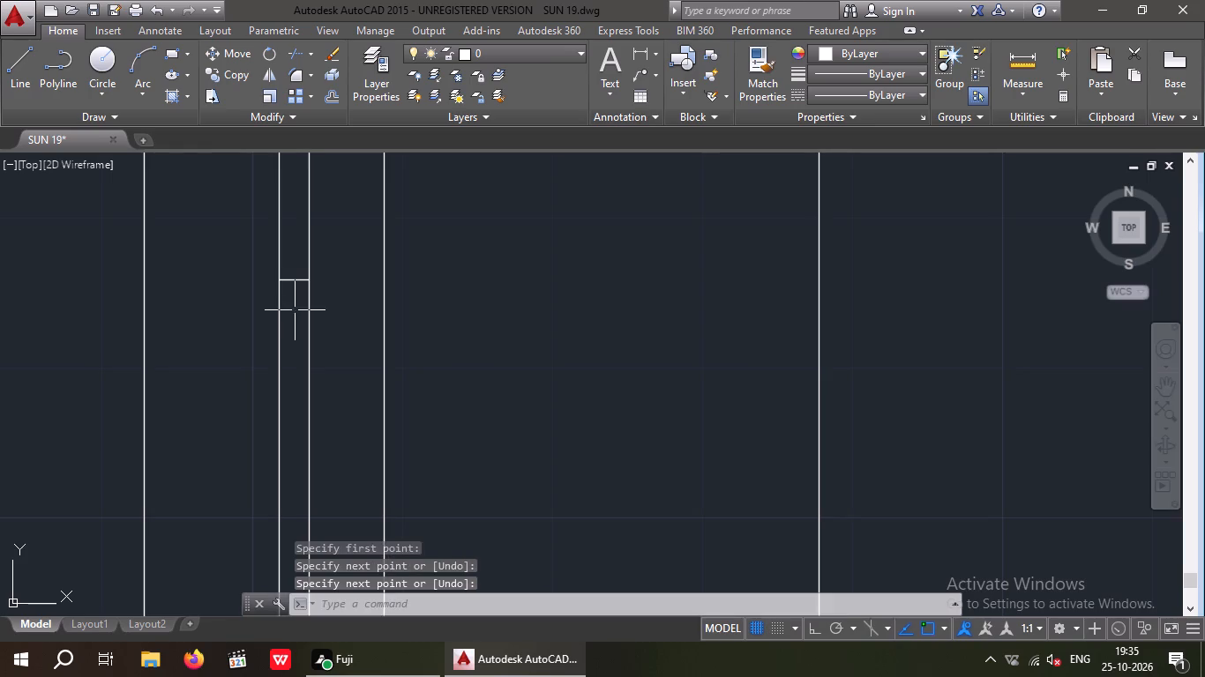
Draw a second short horizontal line across the gap between the pillar and the panel frame, near the panel's lower part.
{"action": "scroll", "coordinate": [295, 305], "scroll_direction": "down", "scroll_amount": 3}
{"action": "key", "text": "space"}
{"action": "scroll", "coordinate": [293, 437], "scroll_direction": "up", "scroll_amount": 2}
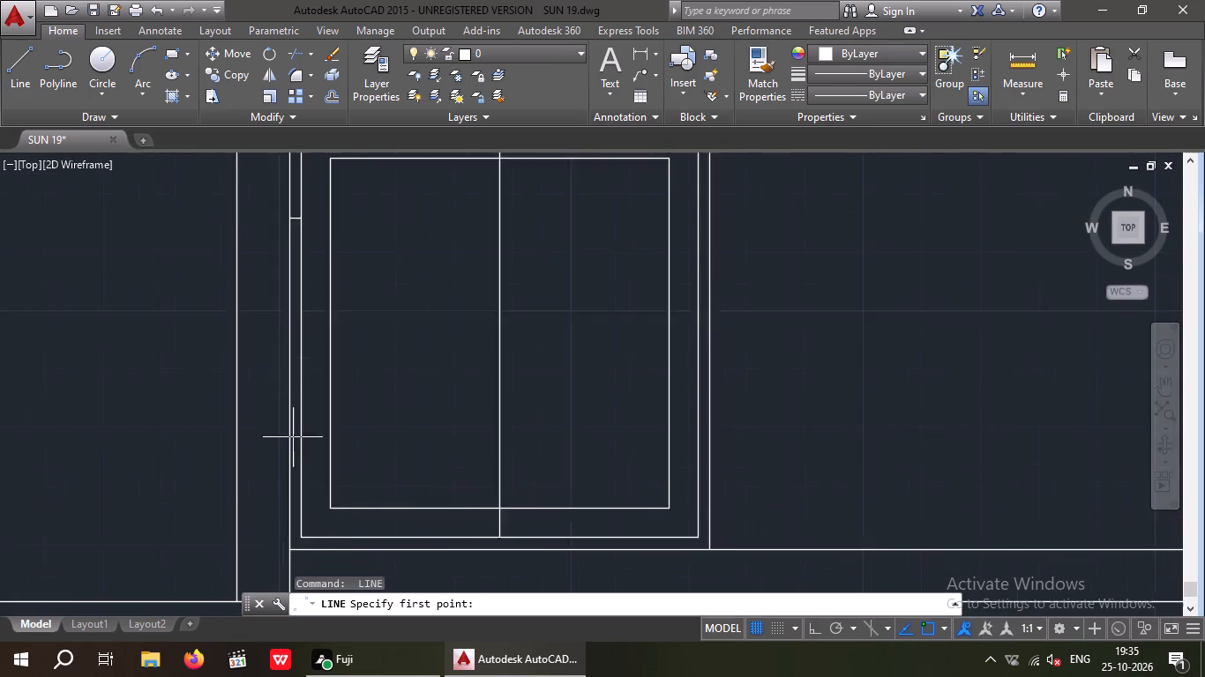
{"action": "left_click", "coordinate": [286, 438]}
{"action": "left_click", "coordinate": [301, 438]}
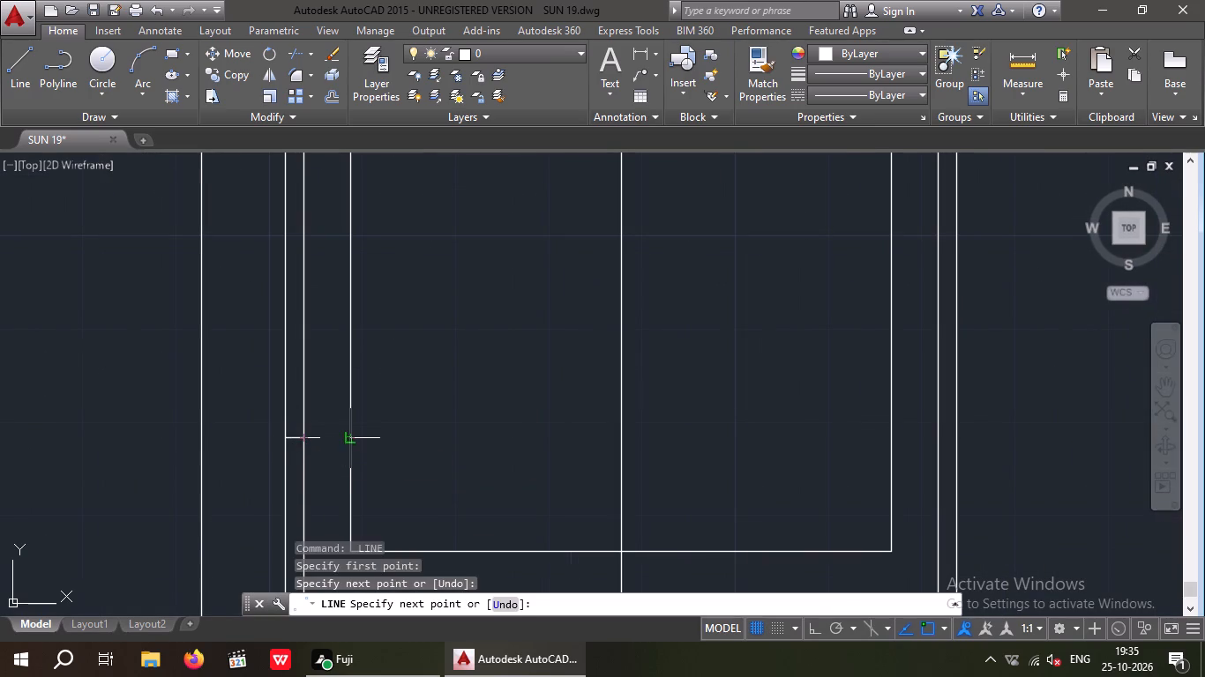
{"action": "key", "text": "Escape"}
{"action": "key", "text": "Escape"}
With Ortho on, draw a horizontal line from the lower gap line across the panel to the wall line on its far side.
{"action": "key", "text": "space"}
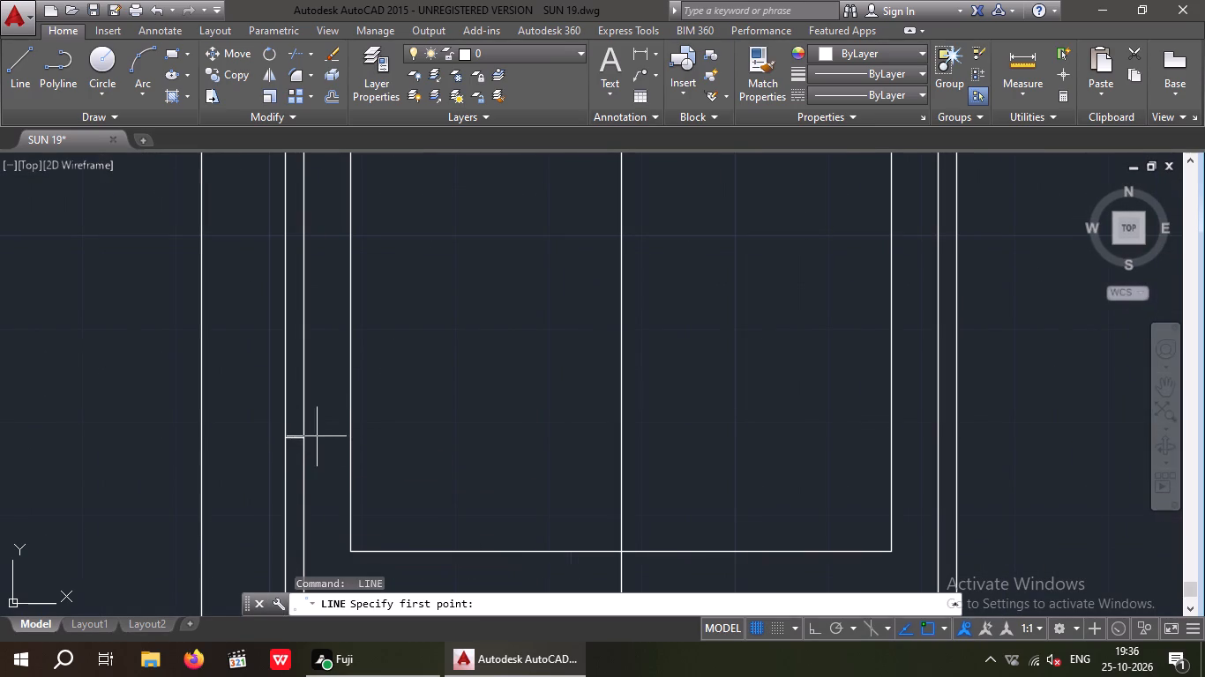
{"action": "left_click_drag", "start_coordinate": [308, 437], "coordinate": [321, 441]}
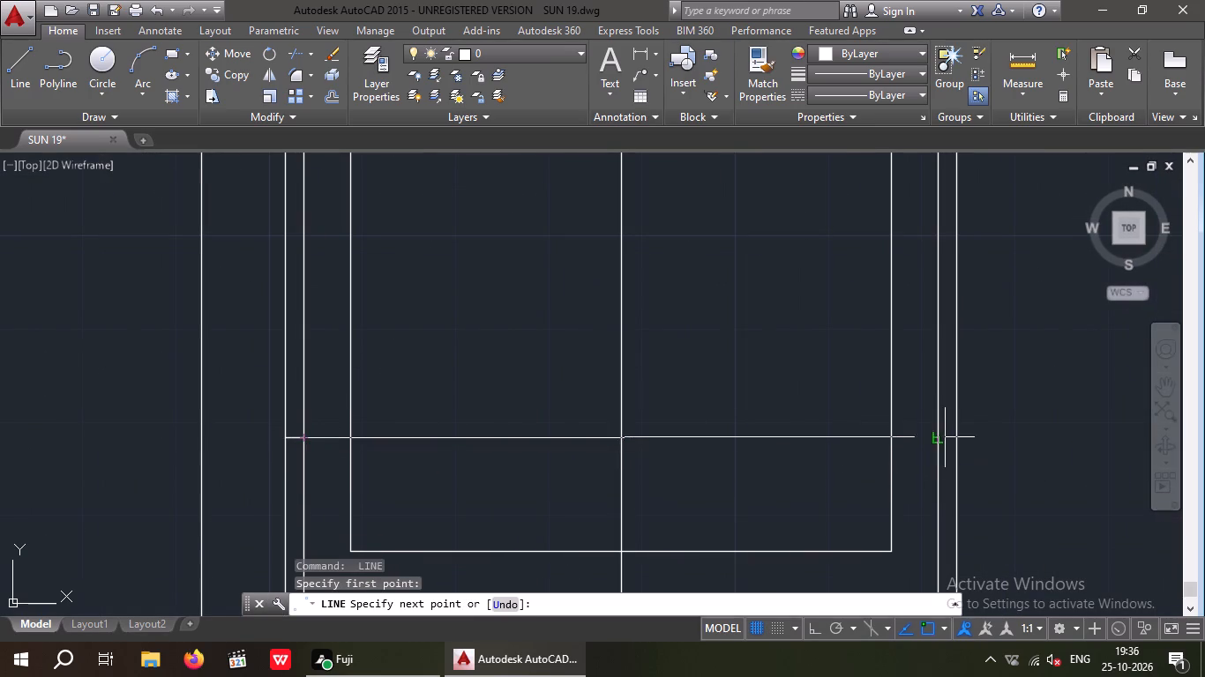
{"action": "scroll", "coordinate": [941, 437], "scroll_direction": "up", "scroll_amount": 1}
{"action": "middle_click_drag", "start_coordinate": [804, 458], "coordinate": [672, 465]}
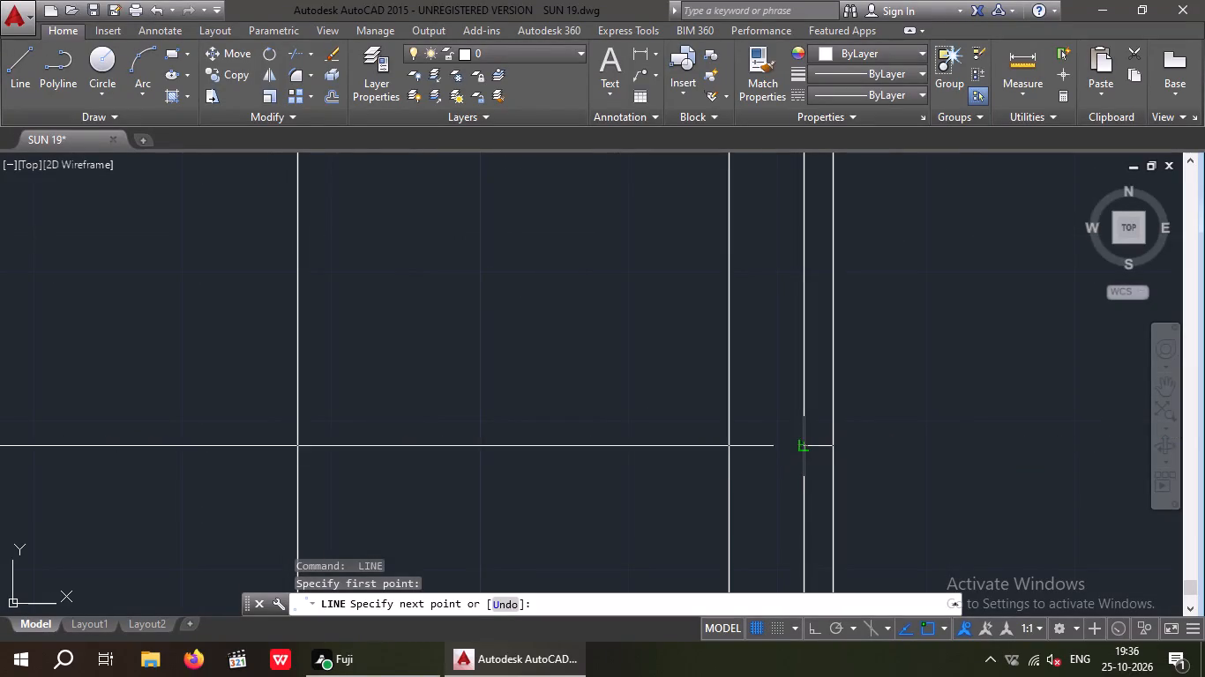
{"action": "left_click", "coordinate": [812, 629]}
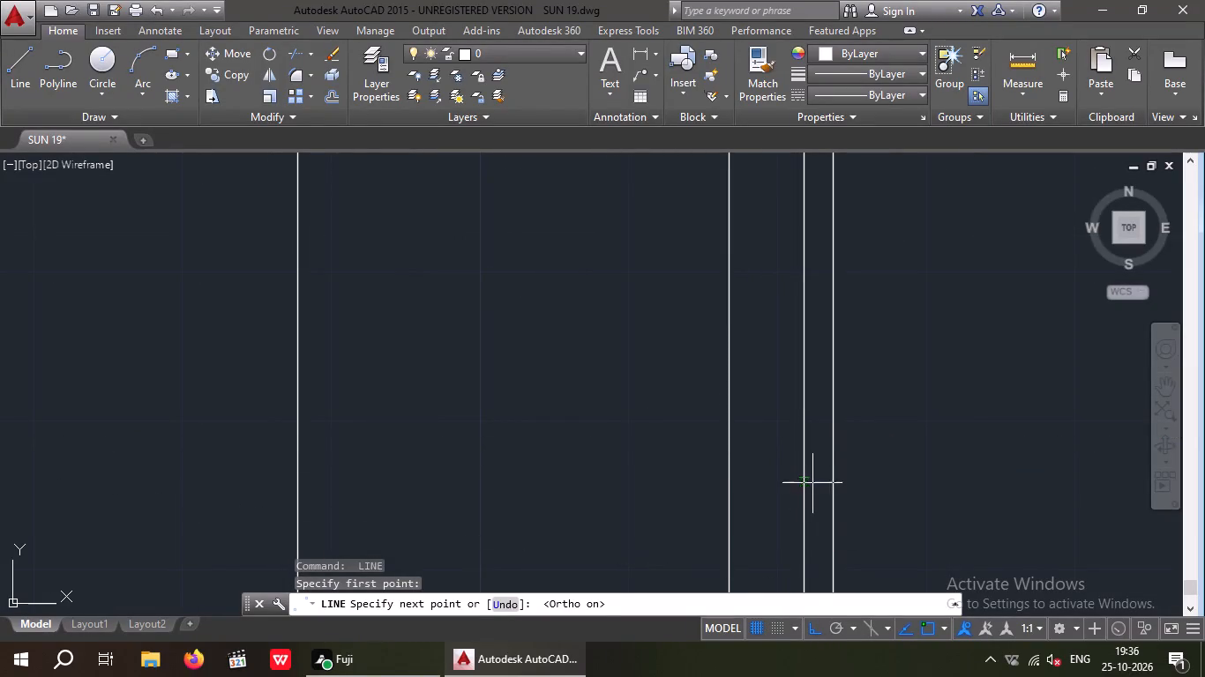
{"action": "left_click", "coordinate": [804, 448]}
{"action": "scroll", "coordinate": [827, 448], "scroll_direction": "up", "scroll_amount": 1}
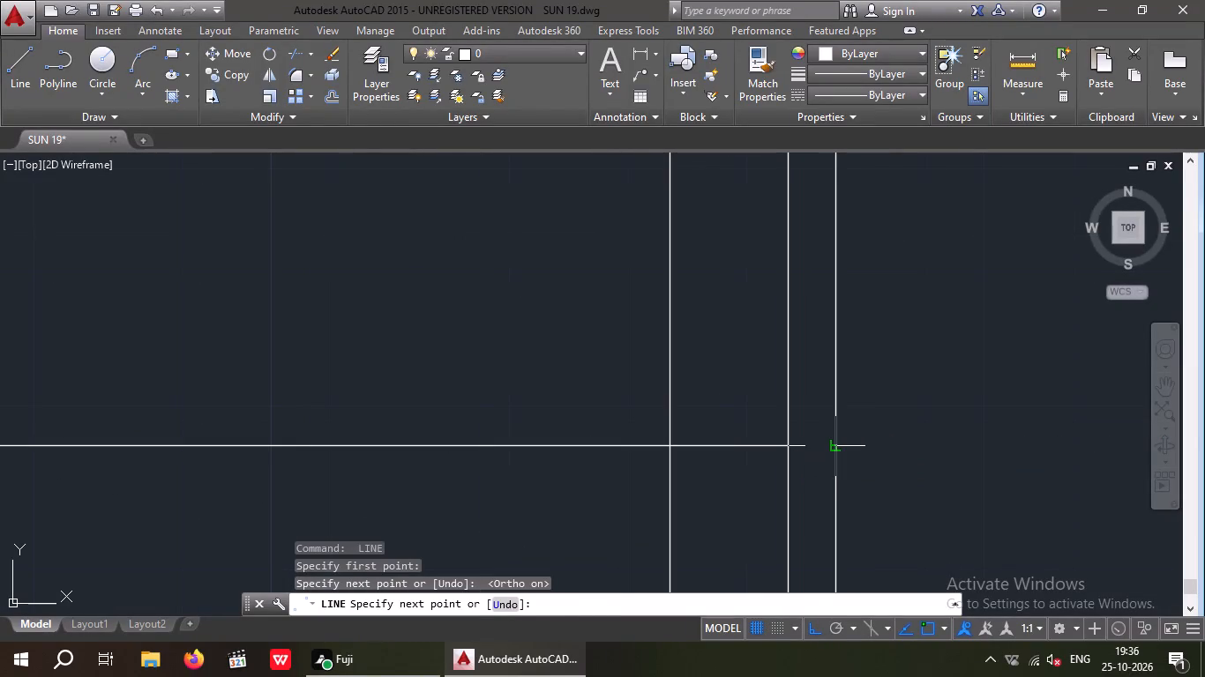
{"action": "left_click", "coordinate": [833, 448]}
{"action": "scroll", "coordinate": [828, 441], "scroll_direction": "down", "scroll_amount": 4}
{"action": "key", "text": "space"}
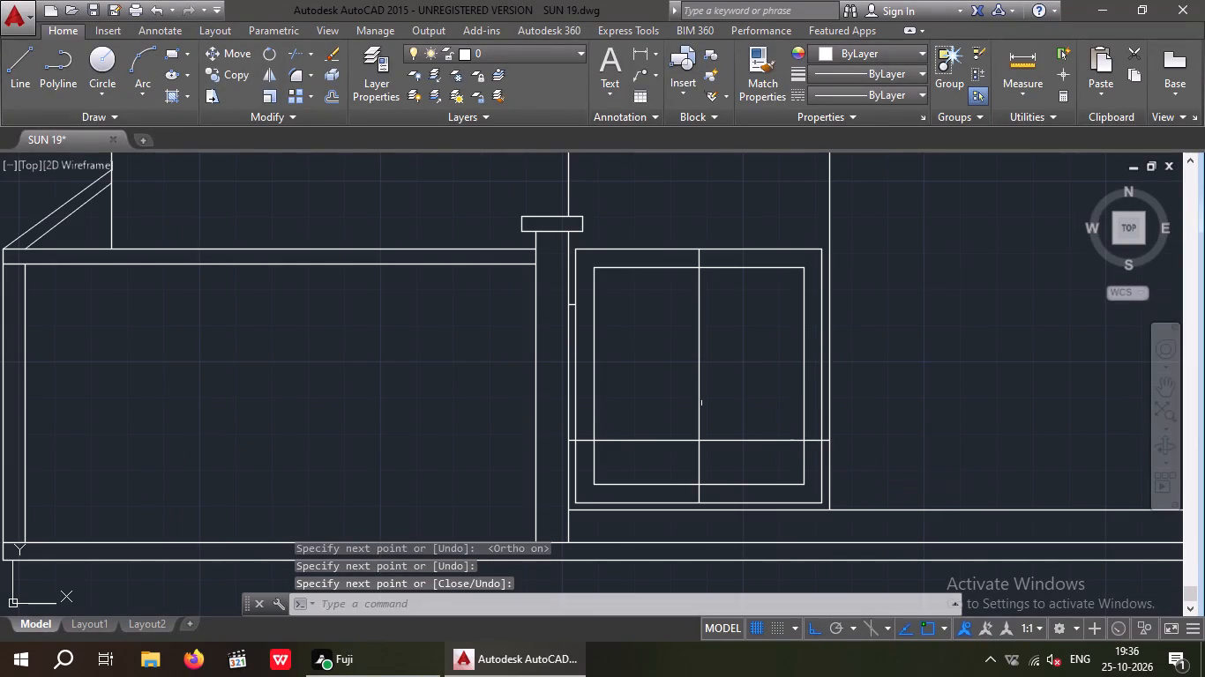
Draw a horizontal line from the upper gap line across the panel to the wall line on its far side.
{"action": "key", "text": "space"}
{"action": "scroll", "coordinate": [580, 307], "scroll_direction": "up", "scroll_amount": 1}
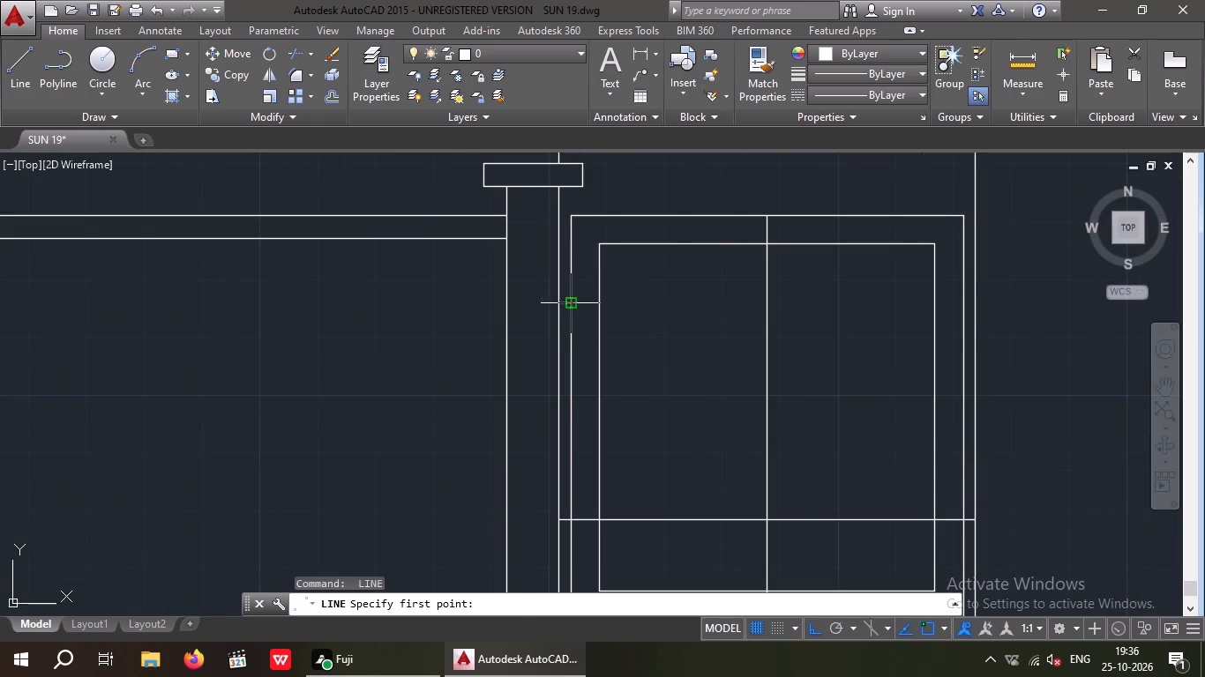
{"action": "left_click", "coordinate": [565, 302]}
{"action": "scroll", "coordinate": [973, 308], "scroll_direction": "up", "scroll_amount": 1}
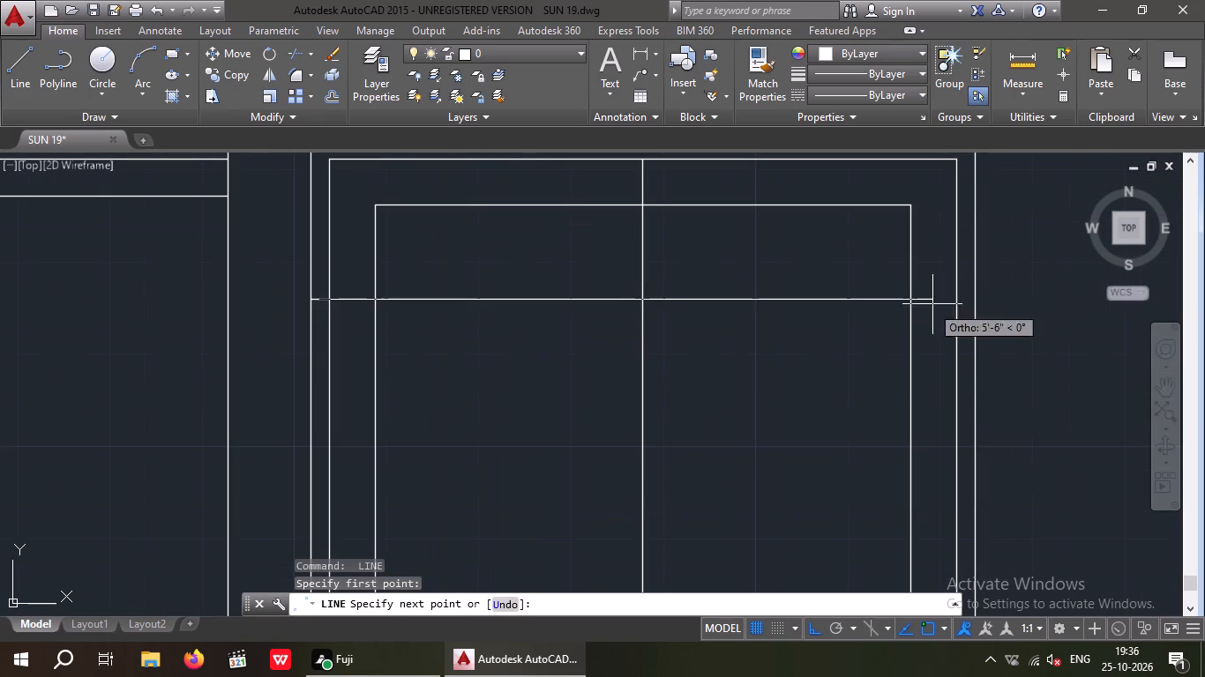
{"action": "left_click", "coordinate": [958, 302]}
{"action": "scroll", "coordinate": [977, 306], "scroll_direction": "up", "scroll_amount": 2}
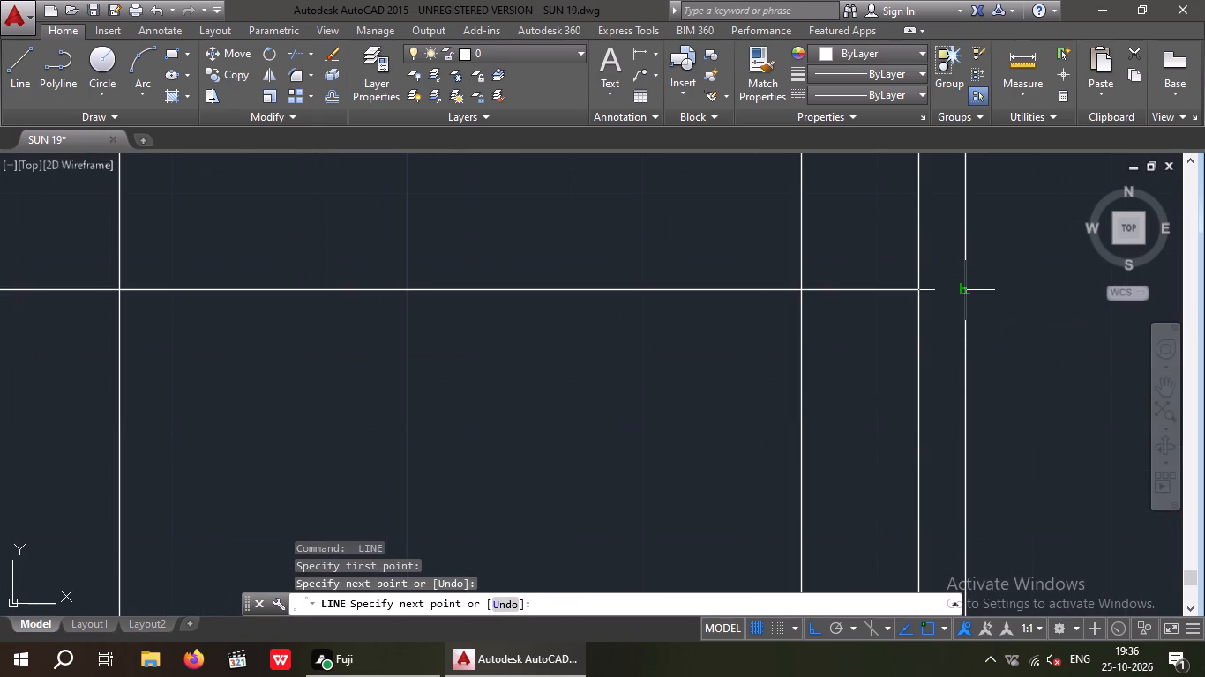
{"action": "left_click", "coordinate": [962, 287]}
{"action": "key", "text": "Escape"}
{"action": "key", "text": "Escape"}
{"action": "left_click_drag", "start_coordinate": [573, 379], "coordinate": [530, 344]}
{"action": "left_click", "coordinate": [505, 301]}
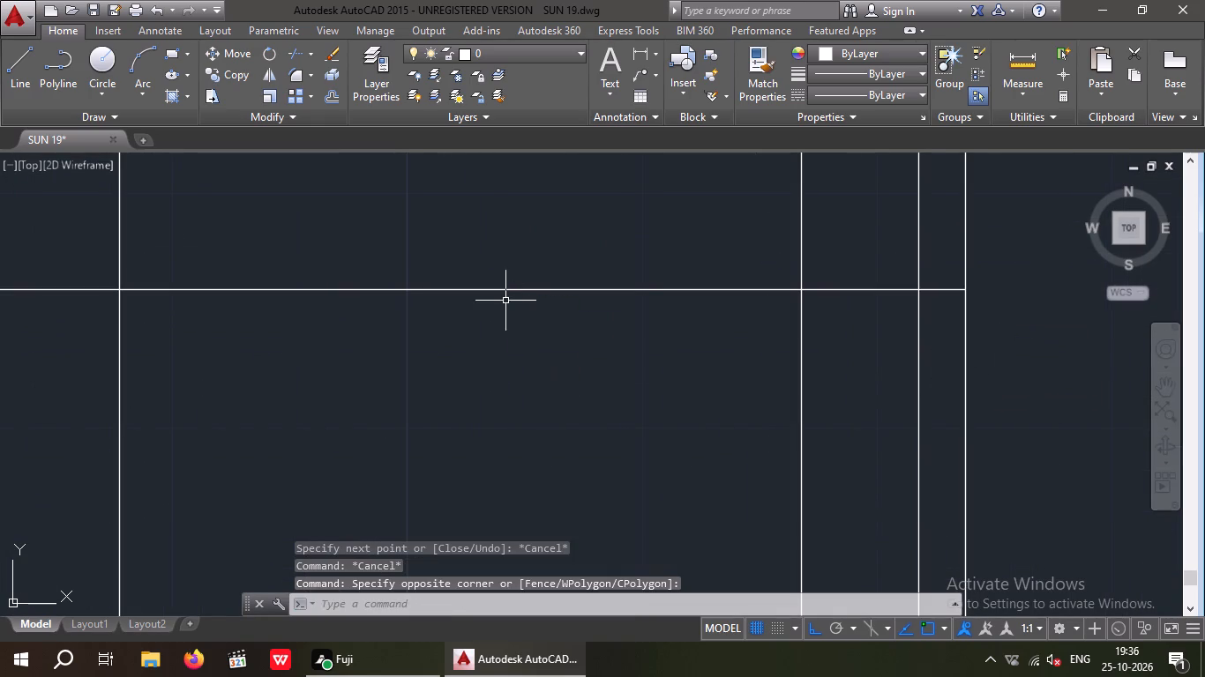
Erase the long upper and lower horizontal lines across the panel, keeping the short gap lines on both sides.
{"action": "left_click_drag", "start_coordinate": [555, 332], "coordinate": [518, 297]}
{"action": "left_click", "coordinate": [501, 254]}
{"action": "key", "text": "Delete"}
{"action": "scroll", "coordinate": [497, 257], "scroll_direction": "down", "scroll_amount": 4}
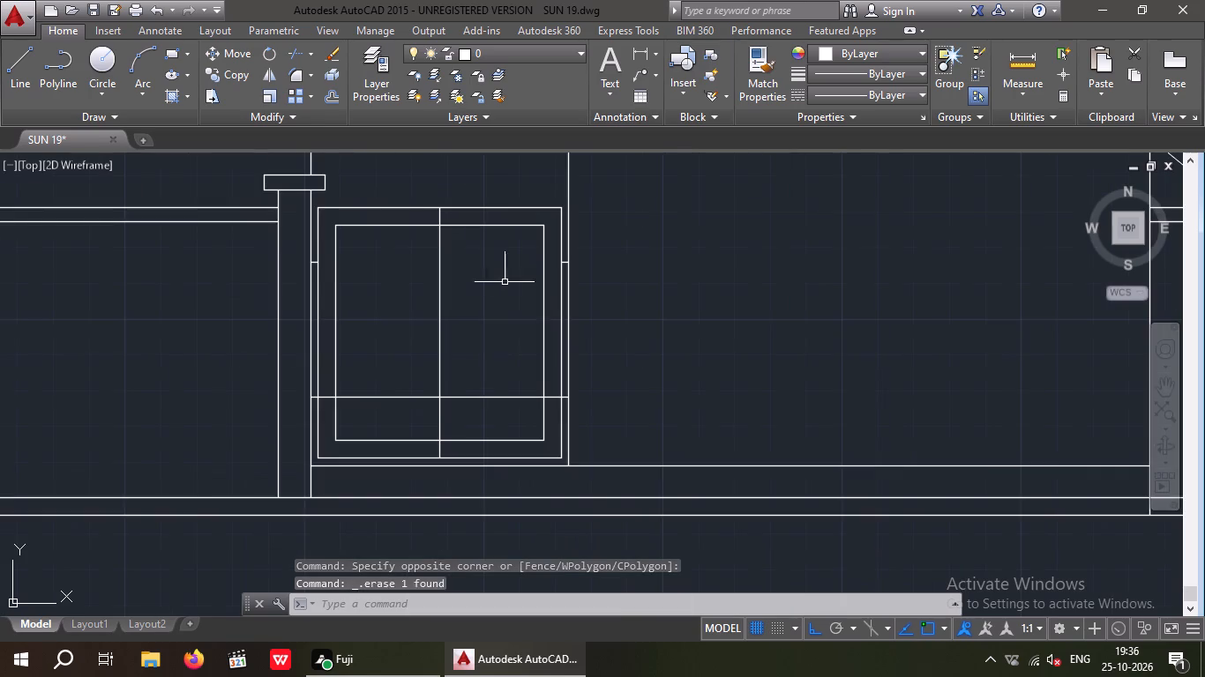
{"action": "scroll", "coordinate": [501, 400], "scroll_direction": "up", "scroll_amount": 1}
{"action": "left_click_drag", "start_coordinate": [507, 405], "coordinate": [488, 389]}
{"action": "left_click", "coordinate": [478, 369]}
{"action": "key", "text": "Delete"}
{"action": "scroll", "coordinate": [479, 371], "scroll_direction": "down", "scroll_amount": 2}
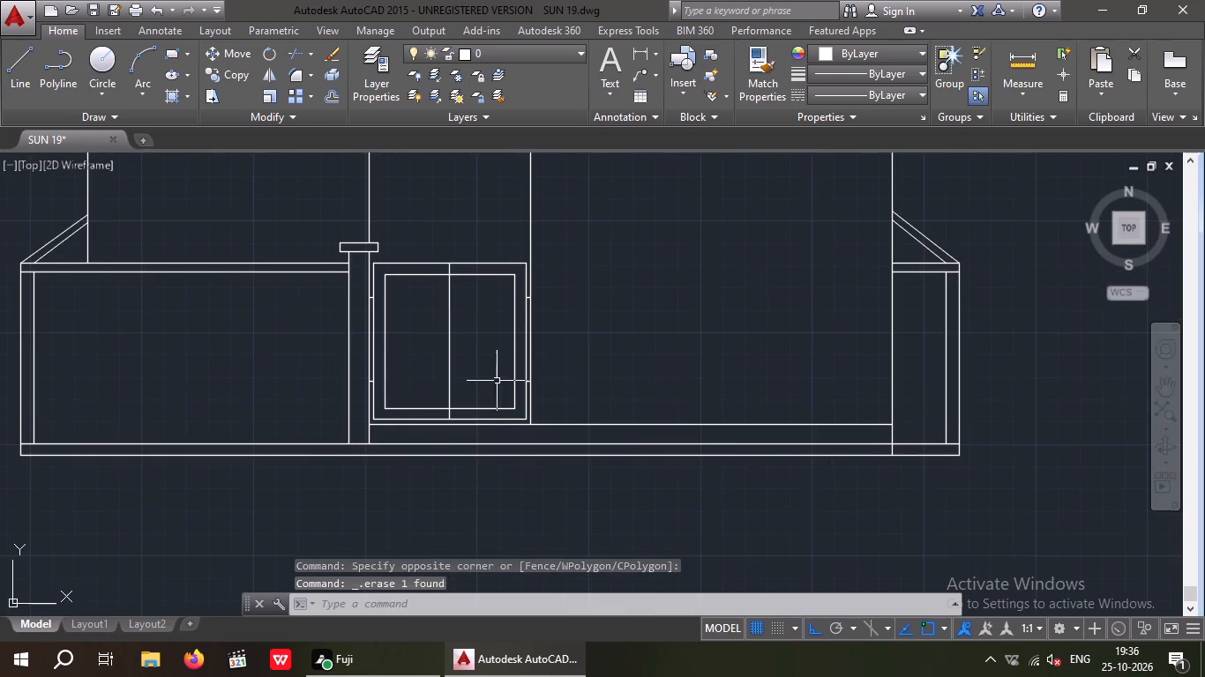
{"action": "middle_click_drag", "start_coordinate": [574, 357], "coordinate": [588, 391]}
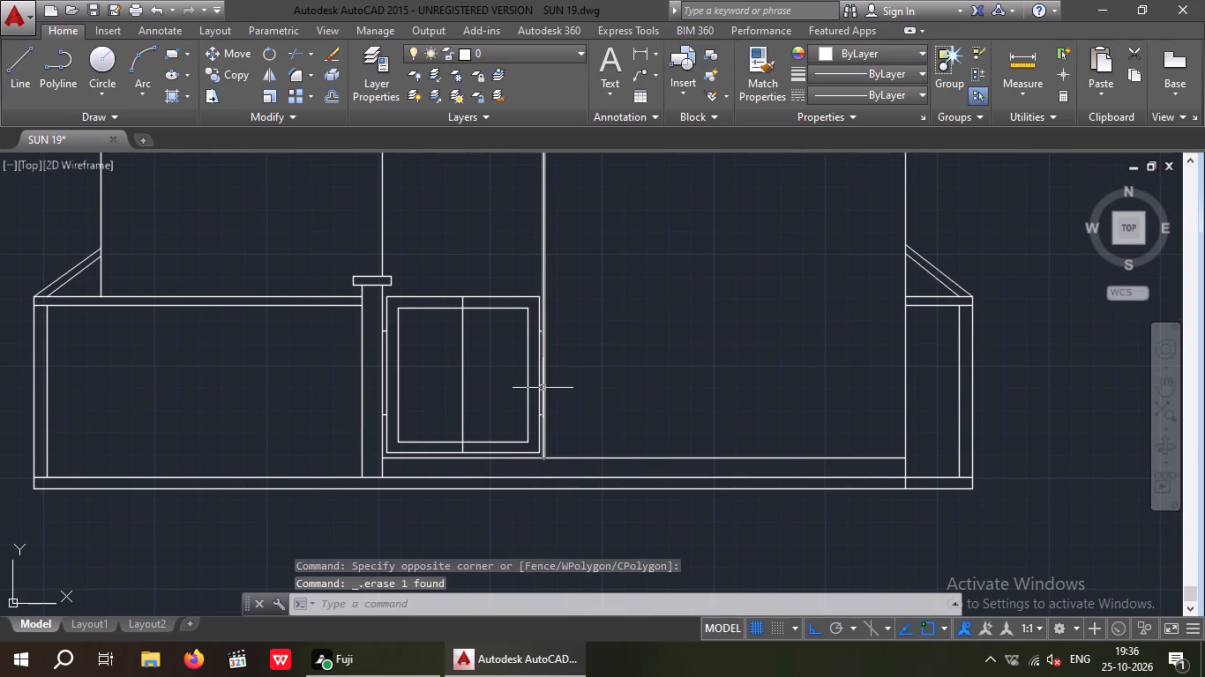
Offset the panel's vertical centre line 0.5" to each side.
{"action": "key", "text": "Escape"}
{"action": "key", "text": "Escape"}
{"action": "key", "text": "o"}
{"action": "key", "text": "Return"}
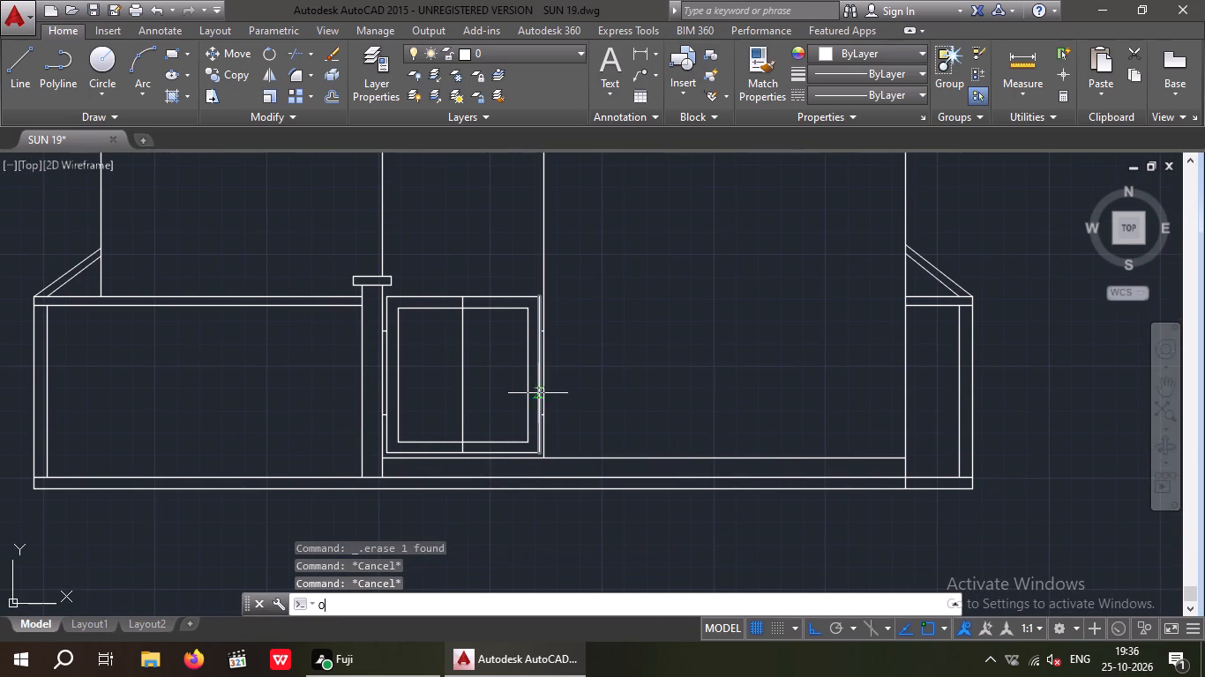
{"action": "type", "text": "0.5\""}
{"action": "key", "text": "Return"}
{"action": "scroll", "coordinate": [454, 379], "scroll_direction": "up", "scroll_amount": 1}
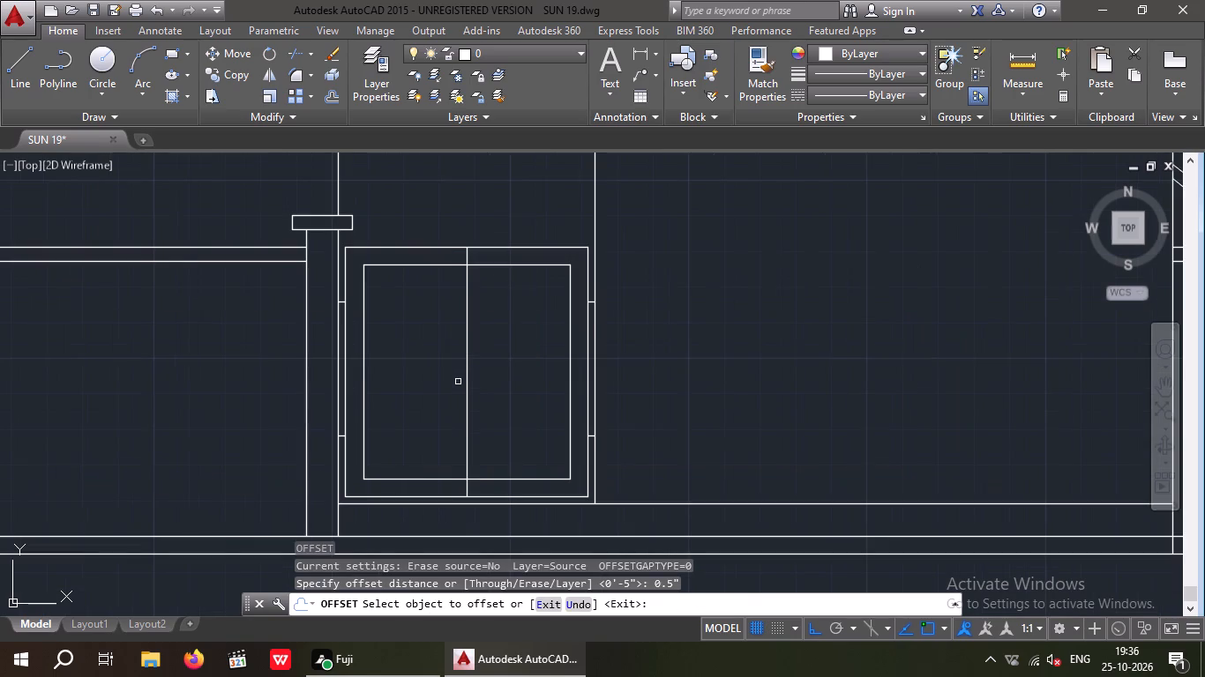
{"action": "left_click", "coordinate": [465, 388]}
{"action": "left_click", "coordinate": [498, 387]}
{"action": "scroll", "coordinate": [473, 397], "scroll_direction": "up", "scroll_amount": 3}
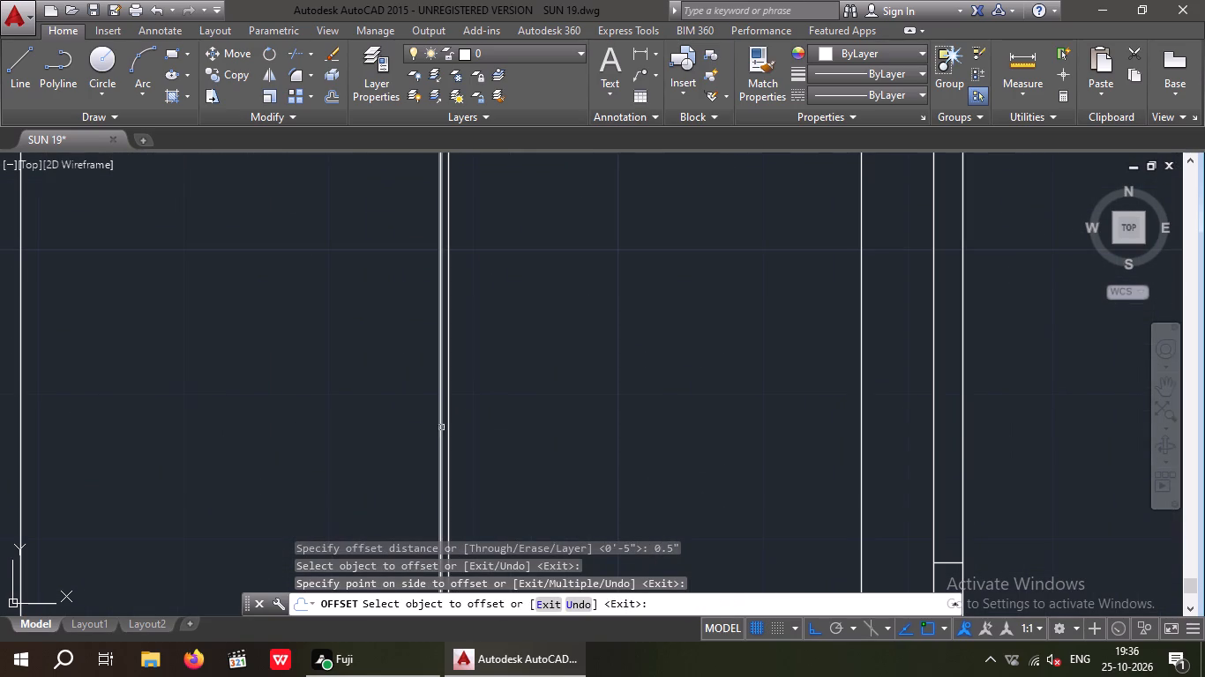
{"action": "left_click_drag", "start_coordinate": [439, 425], "coordinate": [430, 428]}
{"action": "left_click", "coordinate": [406, 439]}
{"action": "scroll", "coordinate": [404, 427], "scroll_direction": "down", "scroll_amount": 3}
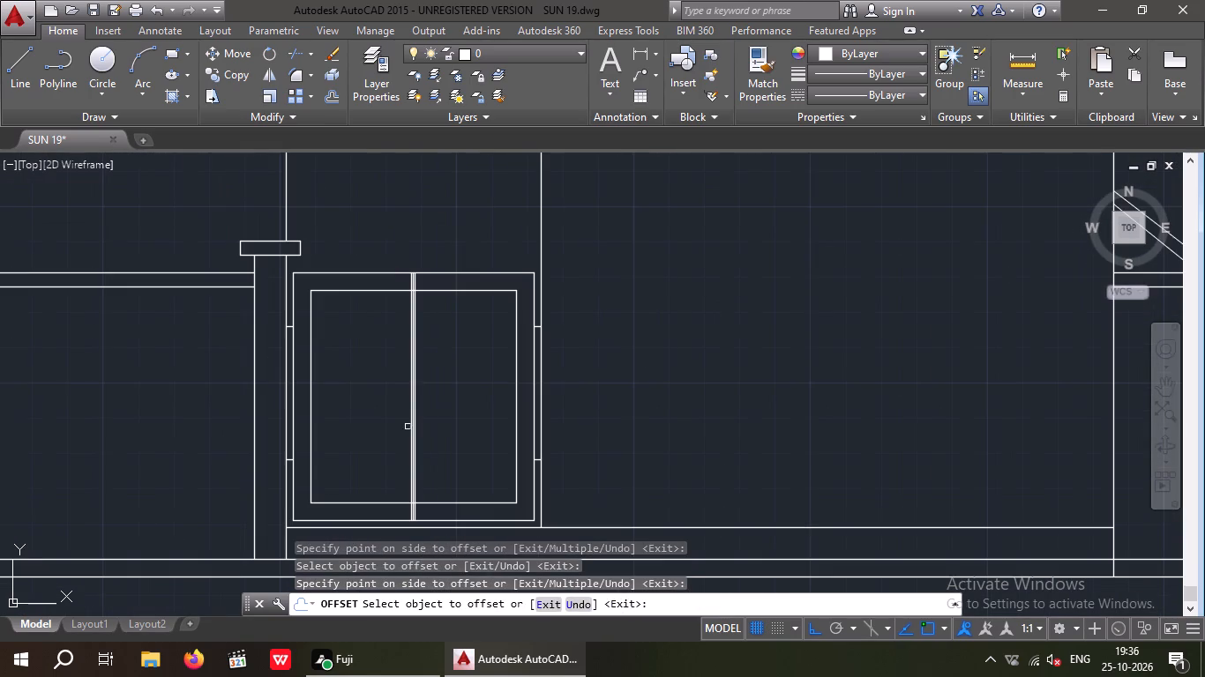
{"action": "key", "text": "Escape"}
{"action": "key", "text": "Escape"}
{"action": "key", "text": "Escape"}
Erase the original centre line between the two new offset lines.
{"action": "scroll", "coordinate": [409, 418], "scroll_direction": "up", "scroll_amount": 4}
{"action": "left_click_drag", "start_coordinate": [431, 428], "coordinate": [428, 440]}
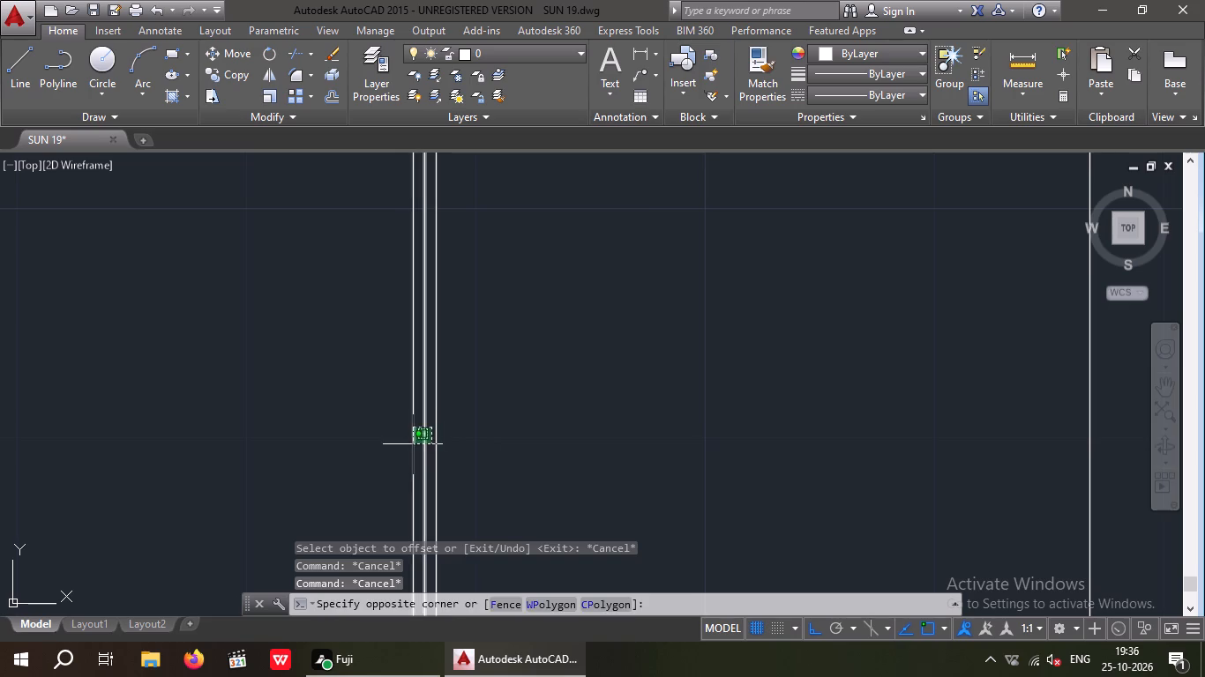
{"action": "left_click", "coordinate": [413, 444]}
{"action": "key", "text": "Escape"}
{"action": "scroll", "coordinate": [436, 443], "scroll_direction": "up", "scroll_amount": 3}
{"action": "left_click_drag", "start_coordinate": [403, 444], "coordinate": [368, 473]}
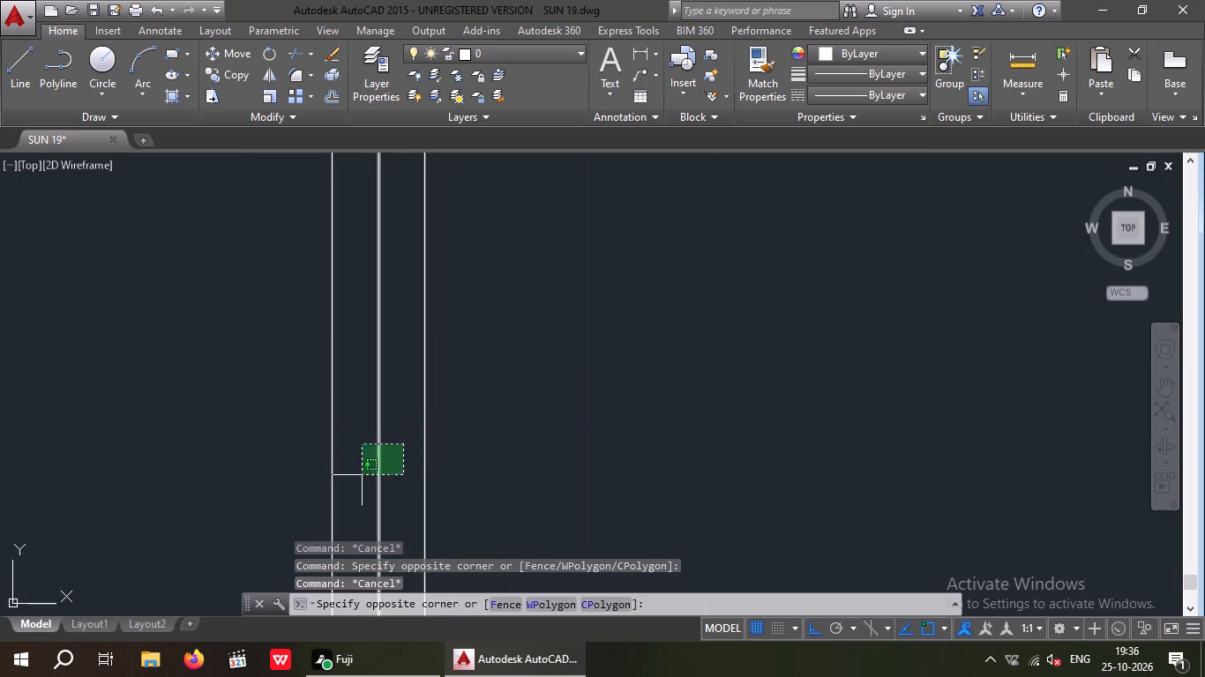
{"action": "left_click", "coordinate": [362, 475]}
{"action": "key", "text": "Delete"}
{"action": "scroll", "coordinate": [366, 466], "scroll_direction": "down", "scroll_amount": 5}
{"action": "scroll", "coordinate": [424, 420], "scroll_direction": "down", "scroll_amount": 2}
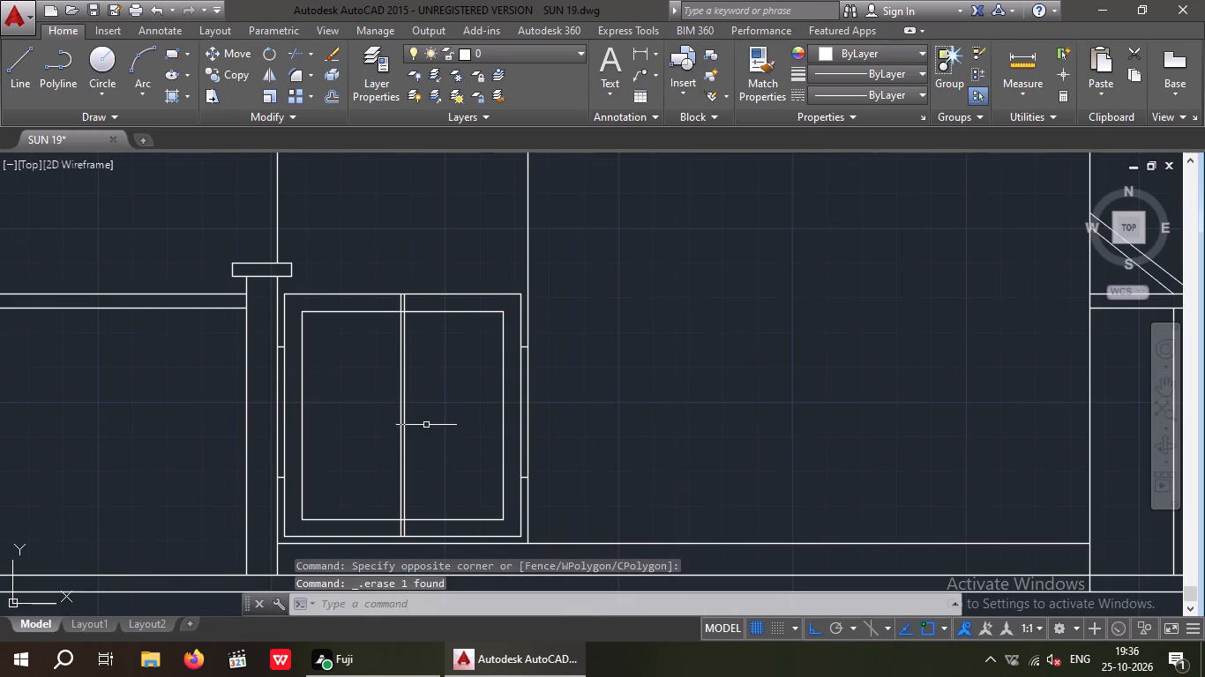
Trim the outer and inner frame lines between the two centre lines at the panel's top and bottom, separating the leaves.
{"action": "key", "text": "Escape"}
{"action": "key", "text": "Escape"}
{"action": "type", "text": "TR"}
{"action": "key", "text": "space"}
{"action": "key", "text": "space"}
{"action": "scroll", "coordinate": [398, 289], "scroll_direction": "up", "scroll_amount": 4}
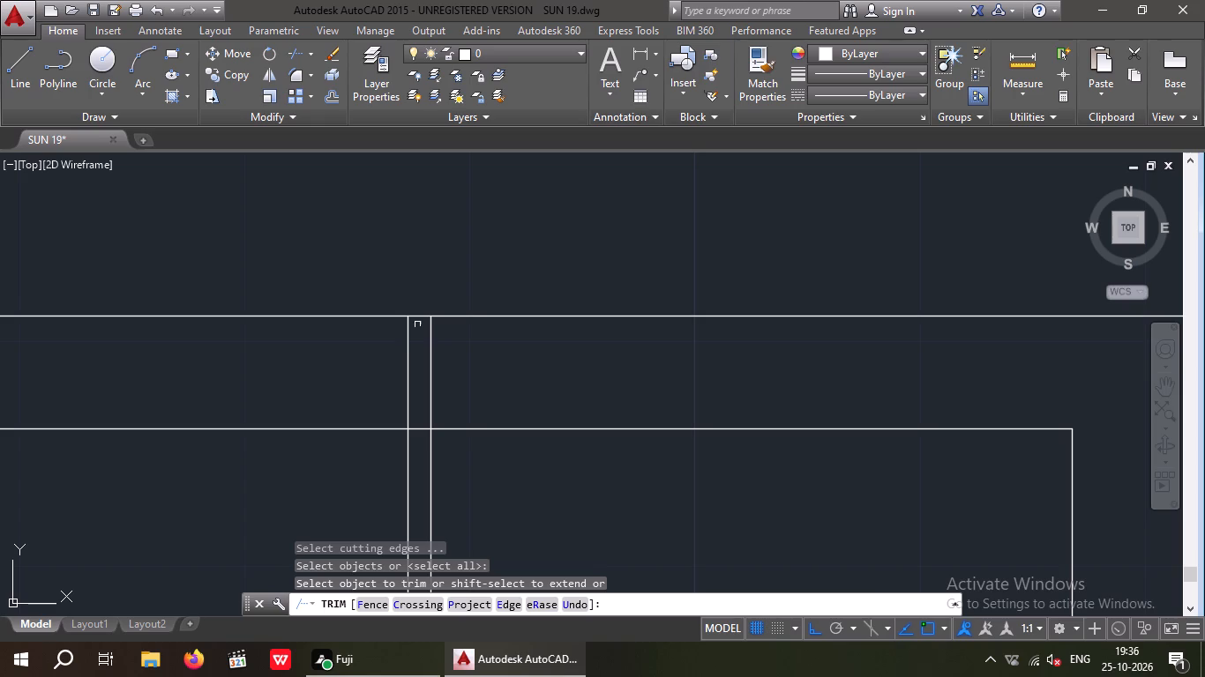
{"action": "left_click", "coordinate": [418, 315]}
{"action": "left_click", "coordinate": [416, 428]}
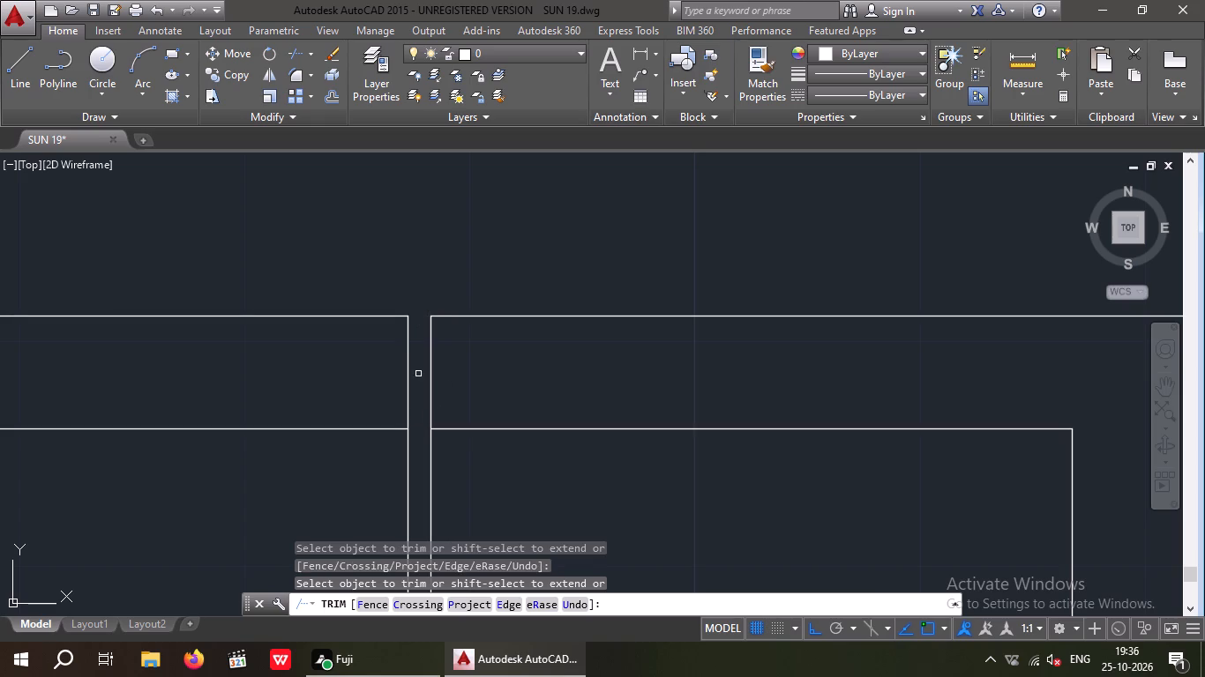
{"action": "scroll", "coordinate": [418, 374], "scroll_direction": "down", "scroll_amount": 4}
{"action": "middle_click_drag", "start_coordinate": [358, 464], "coordinate": [358, 352]}
{"action": "scroll", "coordinate": [417, 494], "scroll_direction": "up", "scroll_amount": 3}
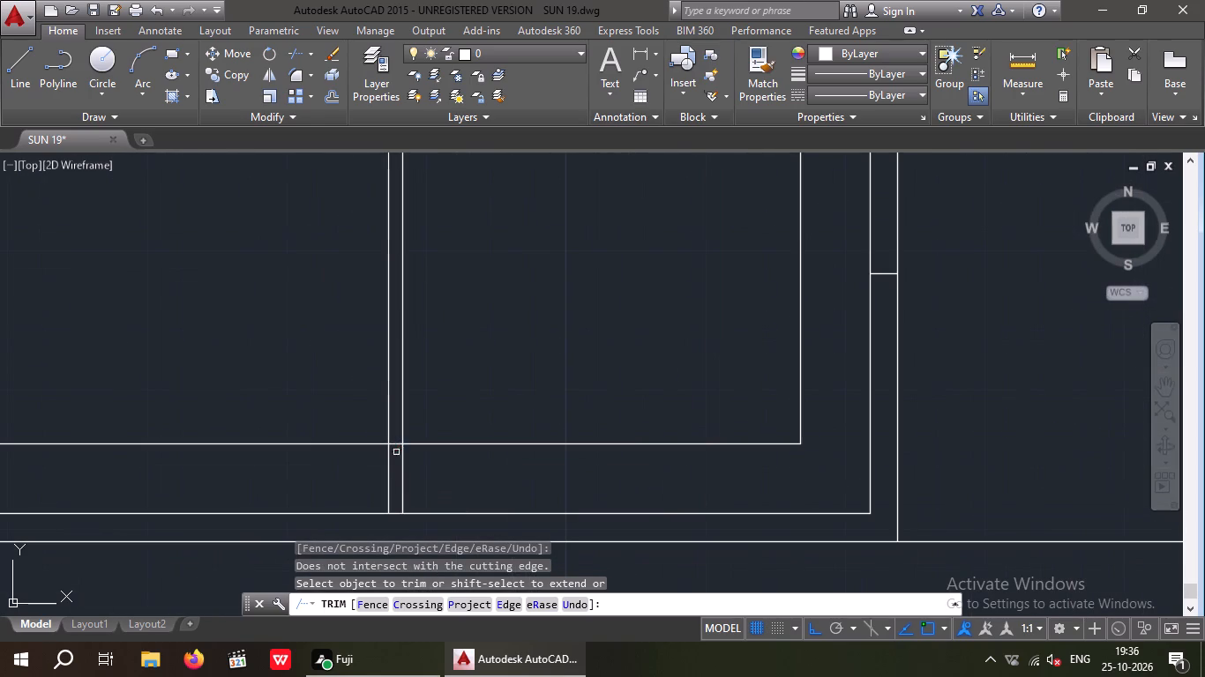
{"action": "left_click", "coordinate": [396, 445]}
{"action": "scroll", "coordinate": [408, 503], "scroll_direction": "up", "scroll_amount": 3}
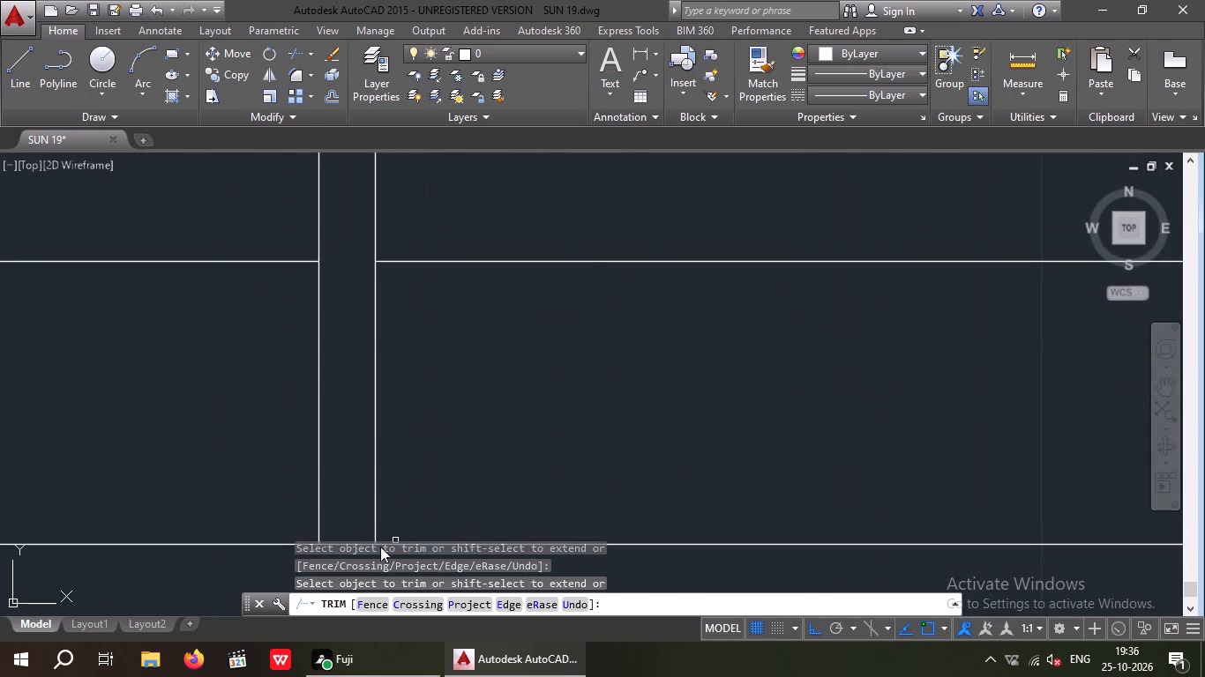
{"action": "middle_click_drag", "start_coordinate": [352, 489], "coordinate": [380, 368]}
{"action": "left_click", "coordinate": [369, 423]}
{"action": "scroll", "coordinate": [377, 413], "scroll_direction": "down", "scroll_amount": 4}
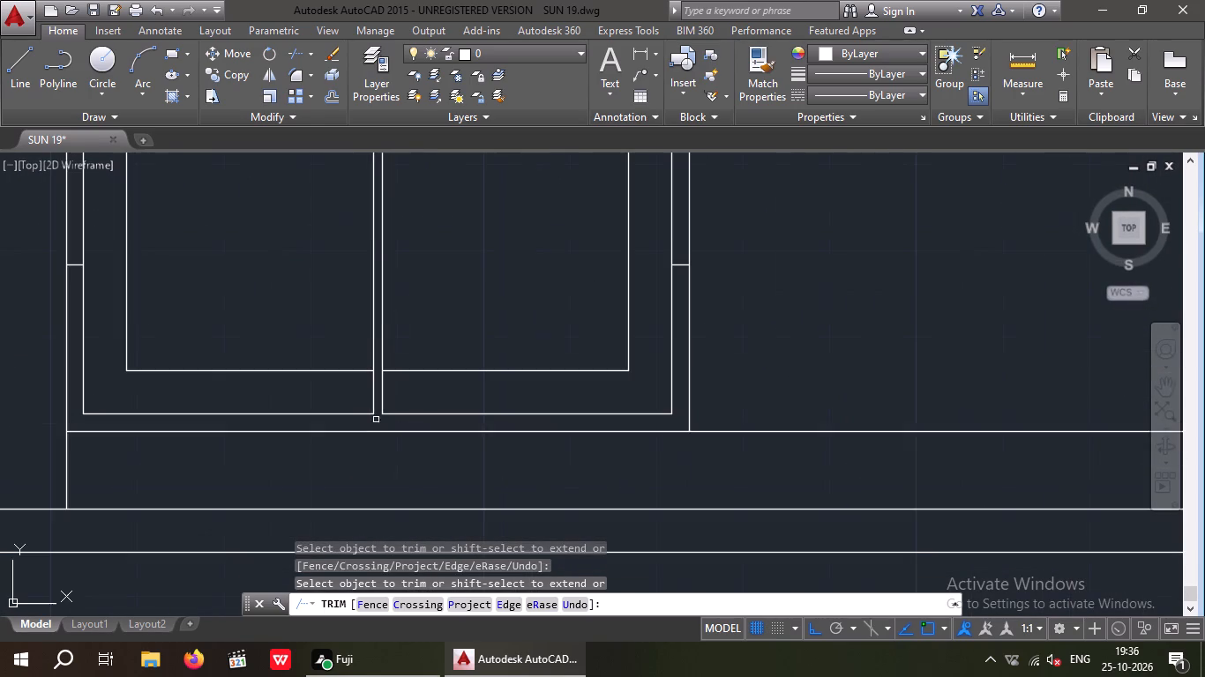
{"action": "scroll", "coordinate": [438, 374], "scroll_direction": "down", "scroll_amount": 2}
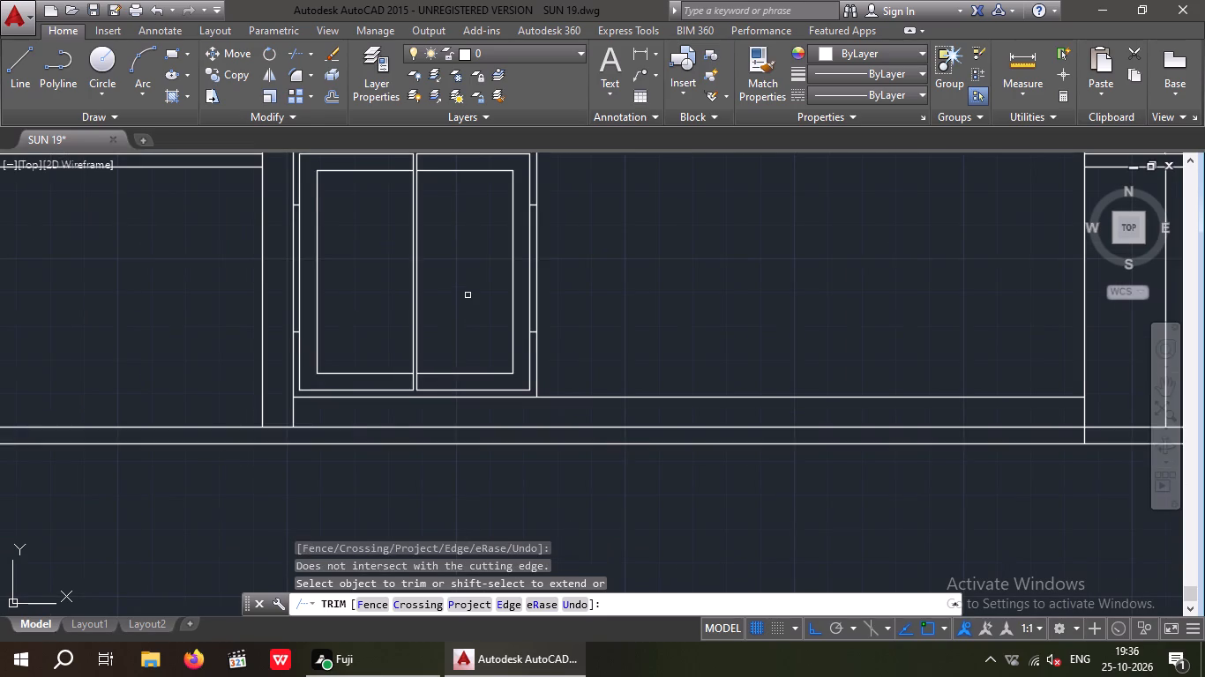
{"action": "middle_click_drag", "start_coordinate": [468, 299], "coordinate": [451, 388]}
{"action": "key", "text": "Escape"}
{"action": "key", "text": "Escape"}
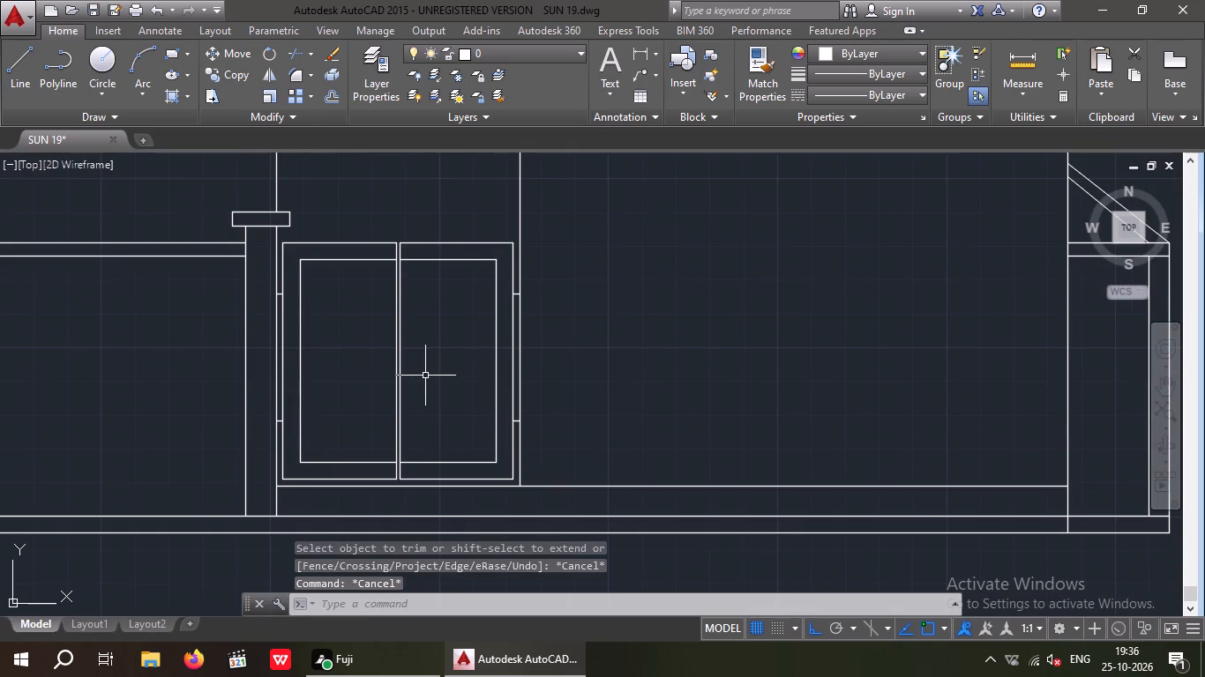
Offset each leaf's meeting edge 5" inward into its own leaf.
{"action": "key", "text": "o"}
{"action": "key", "text": "Return"}
{"action": "type", "text": "5\""}
{"action": "key", "text": "Return"}
{"action": "scroll", "coordinate": [402, 351], "scroll_direction": "up", "scroll_amount": 2}
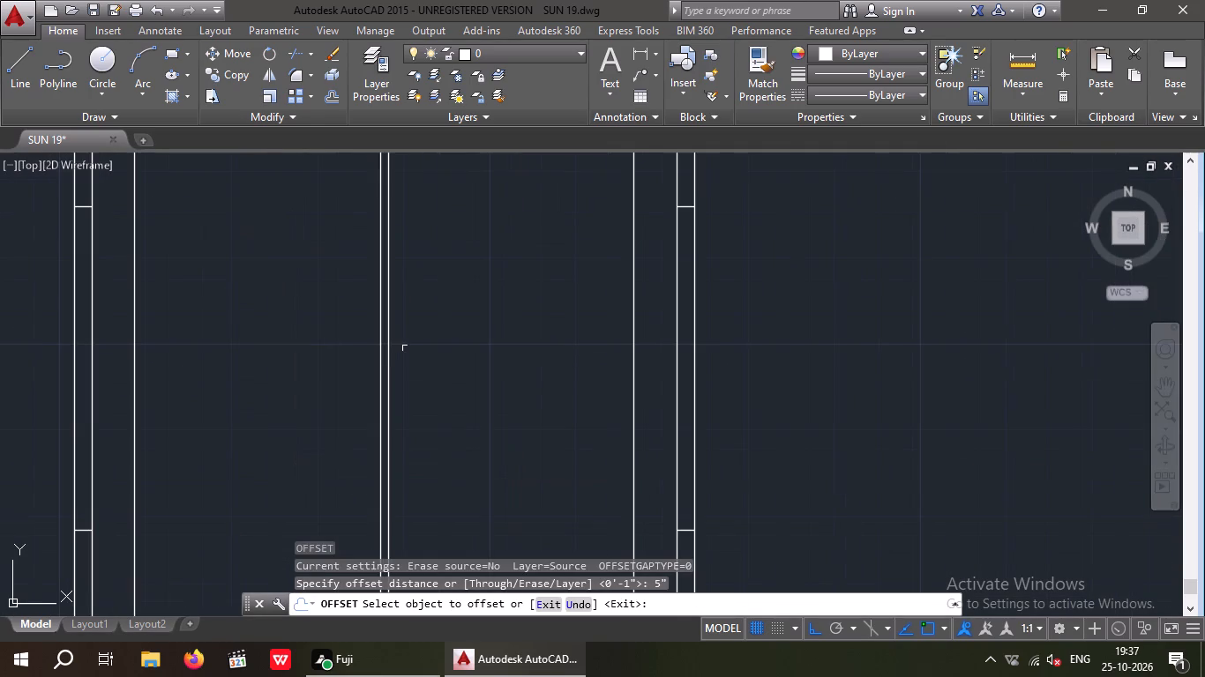
{"action": "left_click_drag", "start_coordinate": [387, 381], "coordinate": [400, 381]}
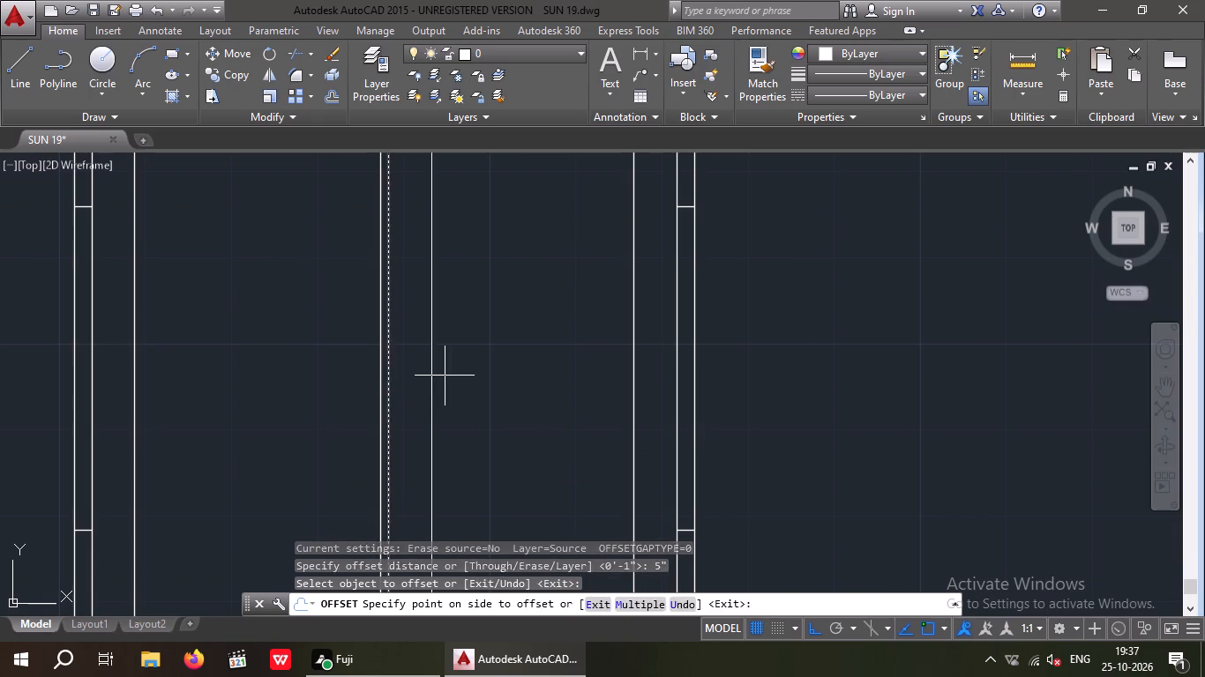
{"action": "left_click", "coordinate": [445, 376]}
{"action": "scroll", "coordinate": [446, 371], "scroll_direction": "down", "scroll_amount": 2}
{"action": "scroll", "coordinate": [413, 377], "scroll_direction": "up", "scroll_amount": 4}
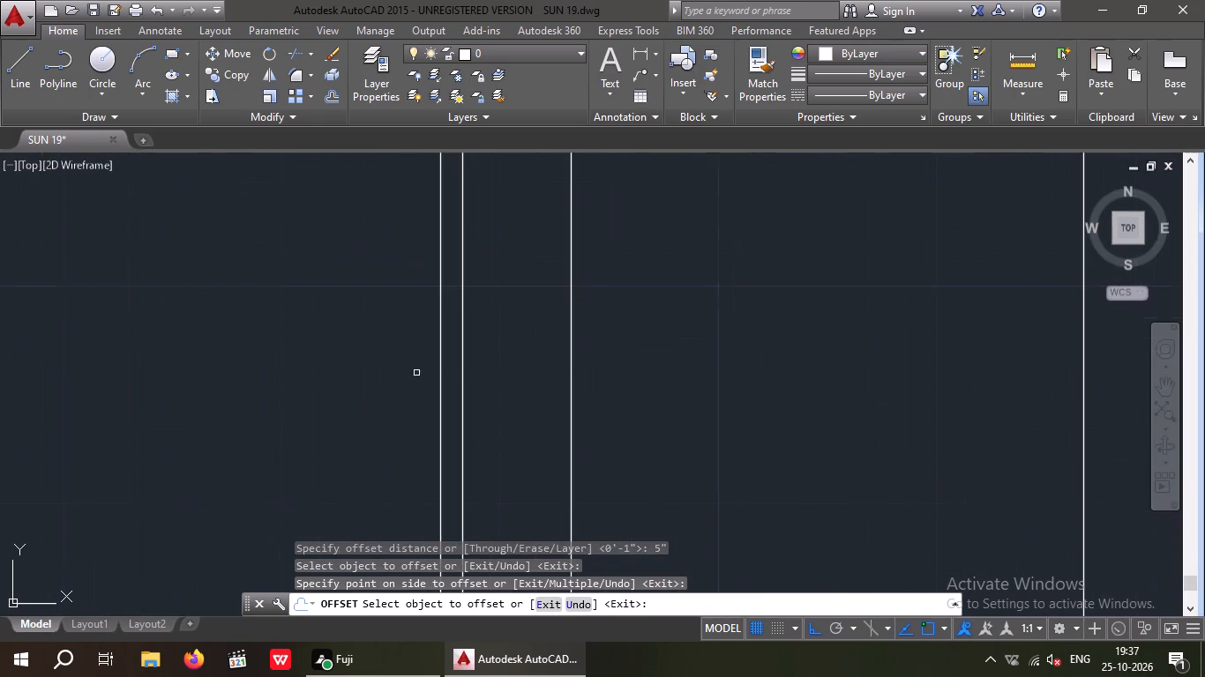
{"action": "left_click", "coordinate": [440, 366]}
{"action": "scroll", "coordinate": [383, 379], "scroll_direction": "down", "scroll_amount": 3}
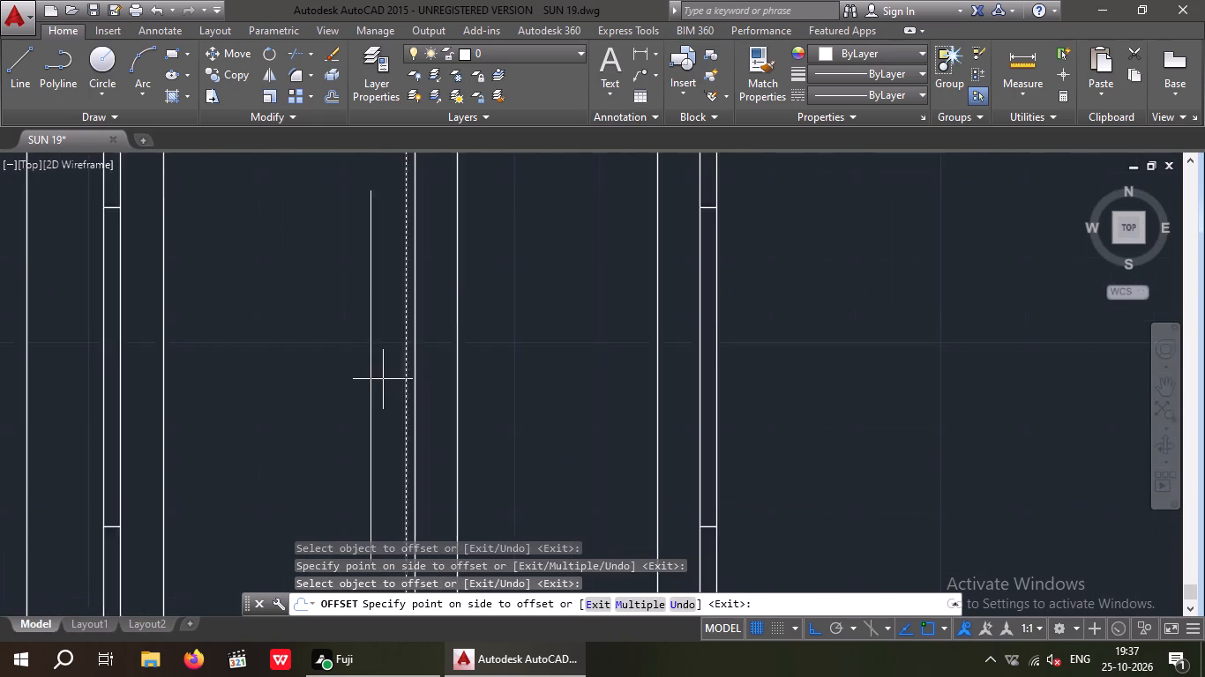
{"action": "left_click", "coordinate": [344, 387]}
{"action": "key", "text": "Escape"}
{"action": "key", "text": "Escape"}
{"action": "key", "text": "Escape"}
{"action": "key", "text": "Escape"}
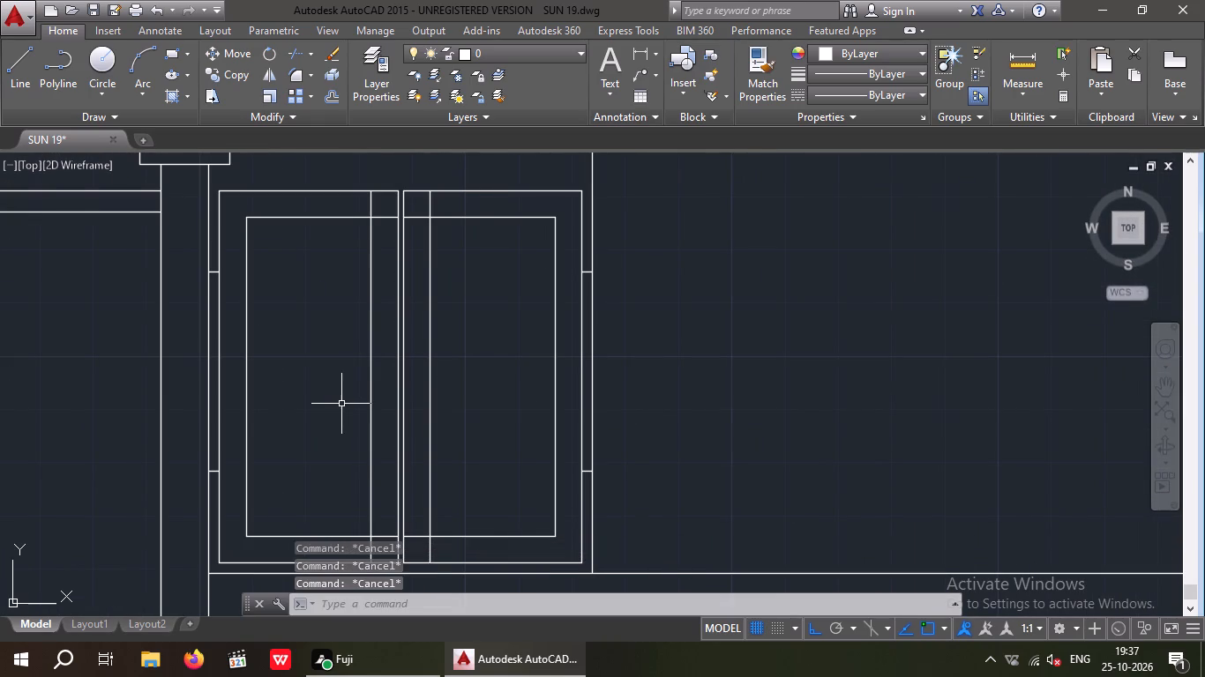
Trim the overlapping line ends at the lower inner corners of both leaves beside the centre gap.
{"action": "key", "text": "t"}
{"action": "key", "text": "r"}
{"action": "key", "text": "space"}
{"action": "key", "text": "space"}
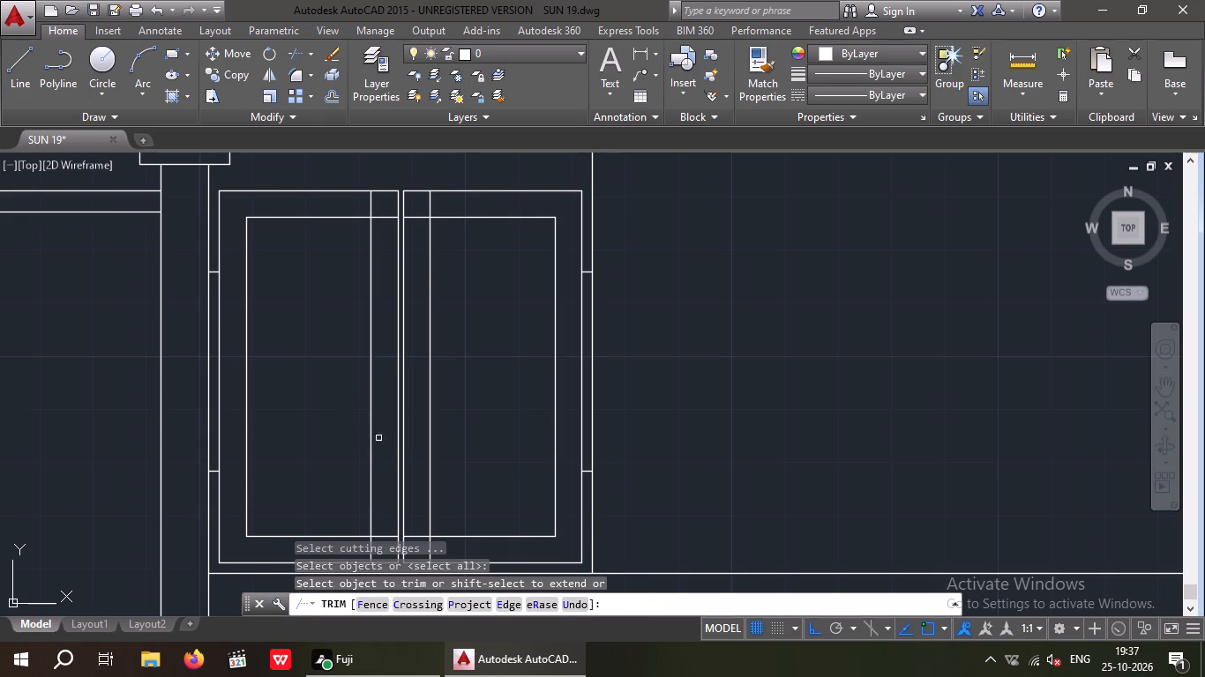
{"action": "middle_click_drag", "start_coordinate": [375, 440], "coordinate": [374, 314]}
{"action": "scroll", "coordinate": [373, 431], "scroll_direction": "up", "scroll_amount": 3}
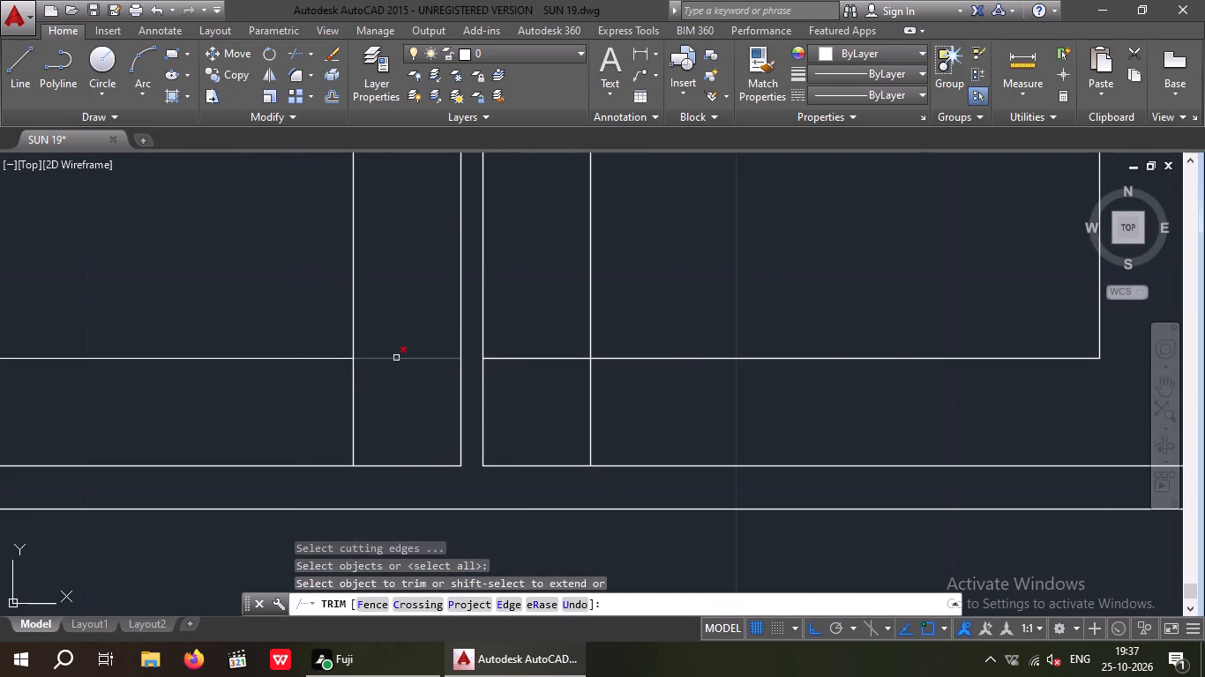
{"action": "left_click_drag", "start_coordinate": [396, 358], "coordinate": [396, 368]}
{"action": "left_click_drag", "start_coordinate": [387, 389], "coordinate": [337, 429]}
{"action": "left_click", "coordinate": [335, 429]}
{"action": "scroll", "coordinate": [351, 414], "scroll_direction": "down", "scroll_amount": 2}
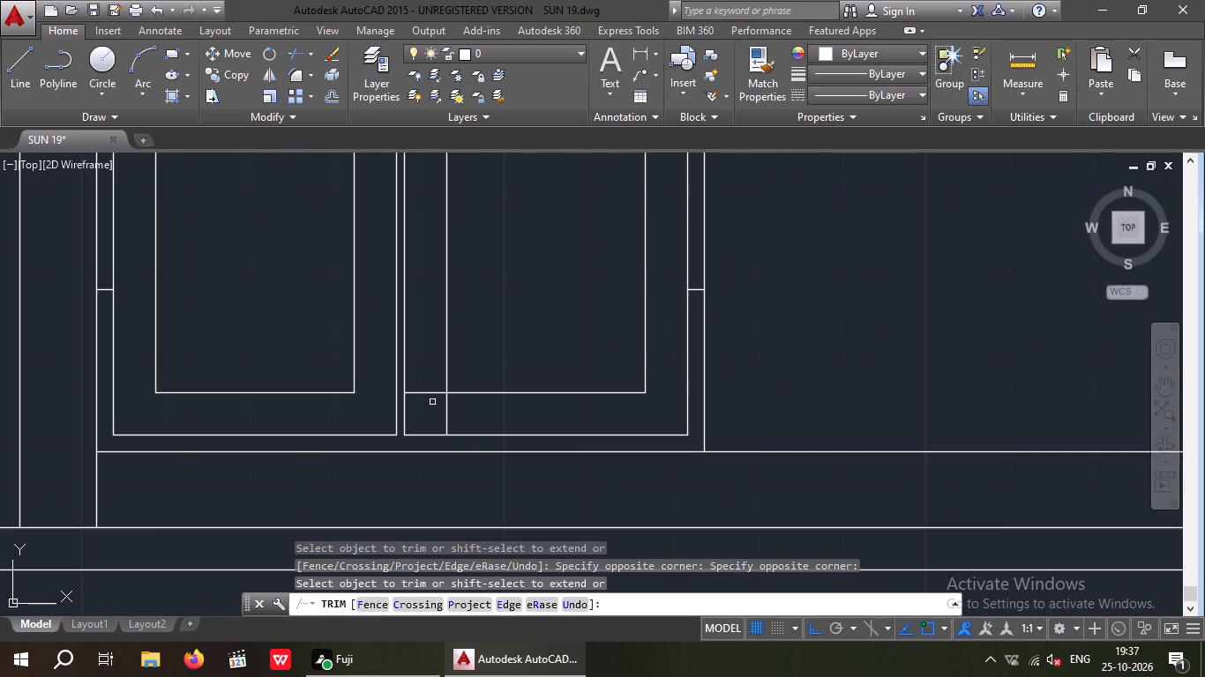
{"action": "left_click_drag", "start_coordinate": [430, 405], "coordinate": [426, 397]}
{"action": "left_click", "coordinate": [419, 376]}
{"action": "left_click_drag", "start_coordinate": [468, 405], "coordinate": [443, 416]}
{"action": "left_click", "coordinate": [434, 416]}
{"action": "scroll", "coordinate": [440, 411], "scroll_direction": "down", "scroll_amount": 3}
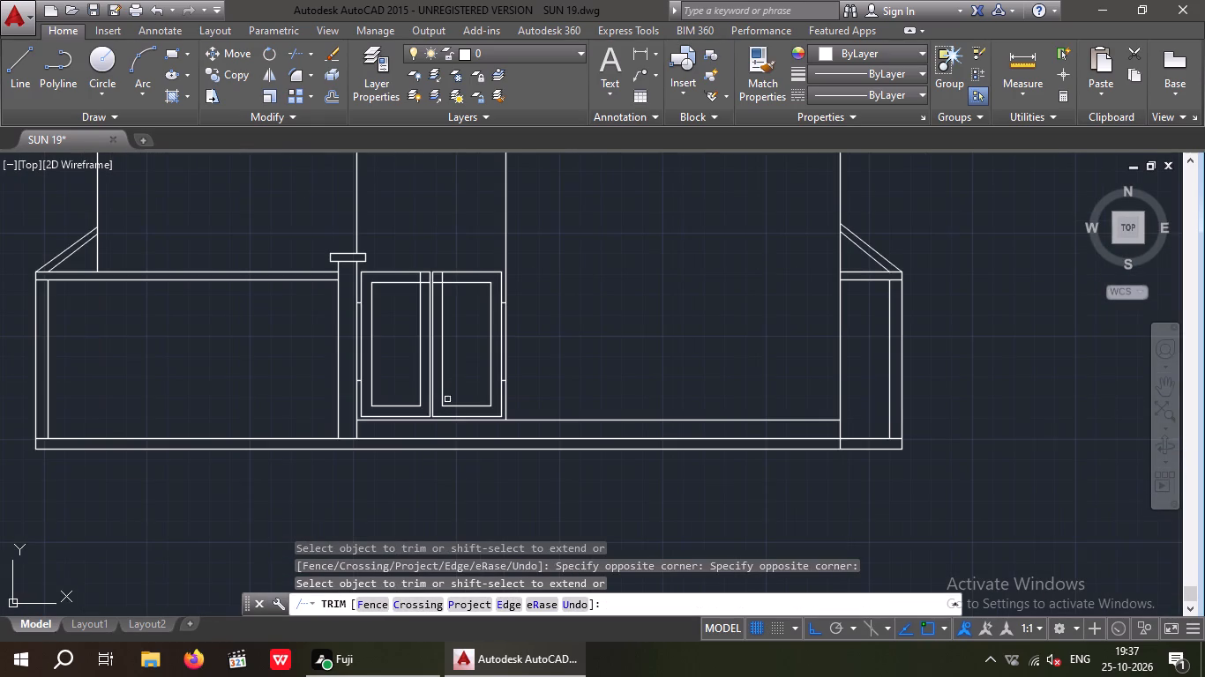
Trim the overlapping line ends at the upper inner corners of both leaves beside the centre gap.
{"action": "middle_click_drag", "start_coordinate": [468, 332], "coordinate": [473, 443]}
{"action": "scroll", "coordinate": [448, 391], "scroll_direction": "up", "scroll_amount": 5}
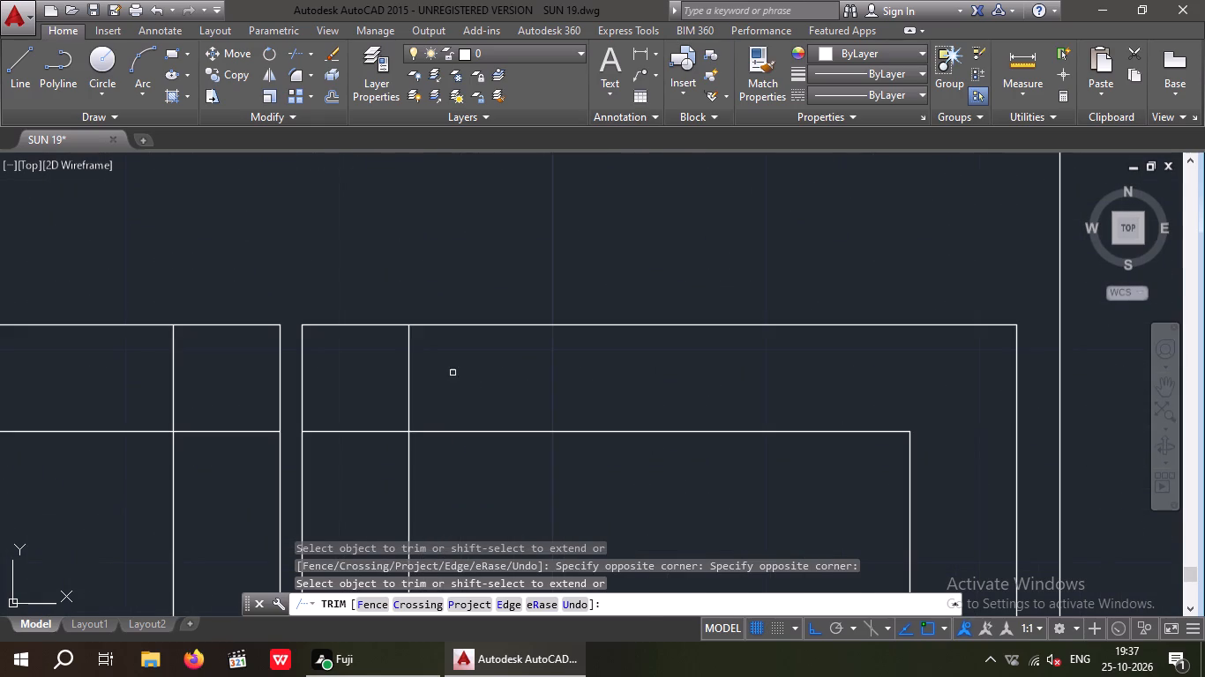
{"action": "left_click_drag", "start_coordinate": [453, 362], "coordinate": [390, 394]}
{"action": "left_click", "coordinate": [385, 389]}
{"action": "left_click_drag", "start_coordinate": [366, 464], "coordinate": [360, 440]}
{"action": "left_click", "coordinate": [348, 410]}
{"action": "scroll", "coordinate": [353, 407], "scroll_direction": "down", "scroll_amount": 2}
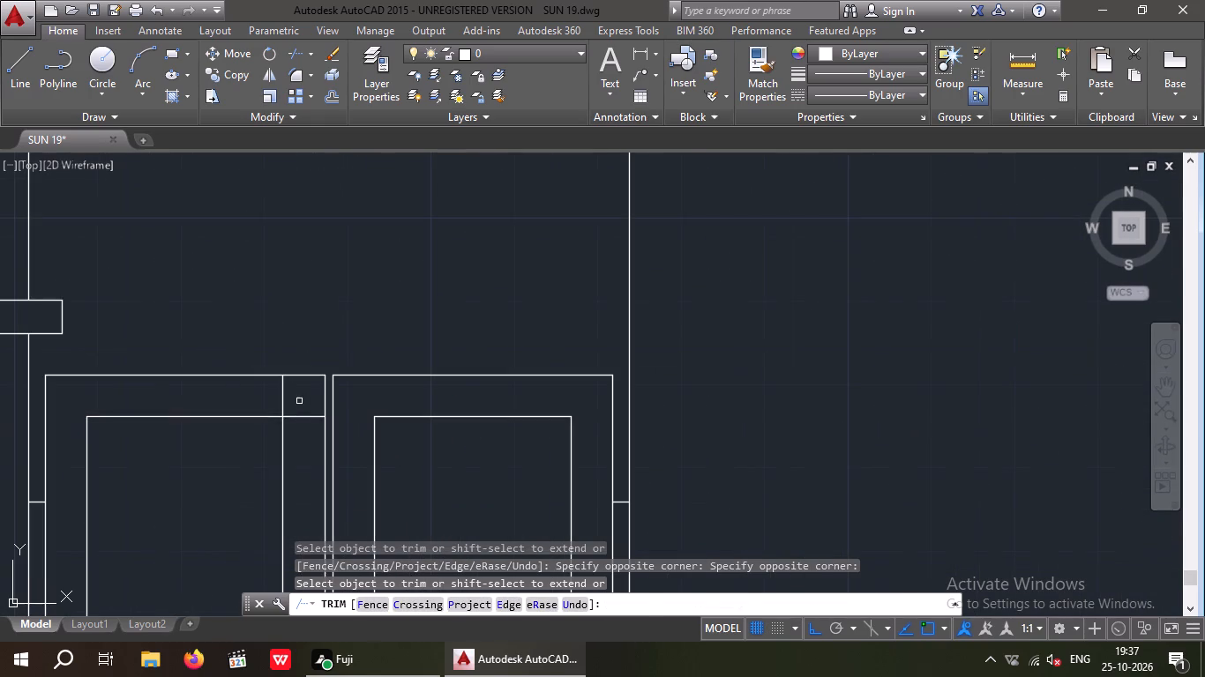
{"action": "scroll", "coordinate": [299, 401], "scroll_direction": "up", "scroll_amount": 2}
{"action": "left_click_drag", "start_coordinate": [297, 372], "coordinate": [235, 395]}
{"action": "left_click", "coordinate": [234, 395]}
{"action": "left_click_drag", "start_coordinate": [321, 477], "coordinate": [307, 429]}
{"action": "left_click", "coordinate": [304, 413]}
{"action": "scroll", "coordinate": [300, 412], "scroll_direction": "down", "scroll_amount": 2}
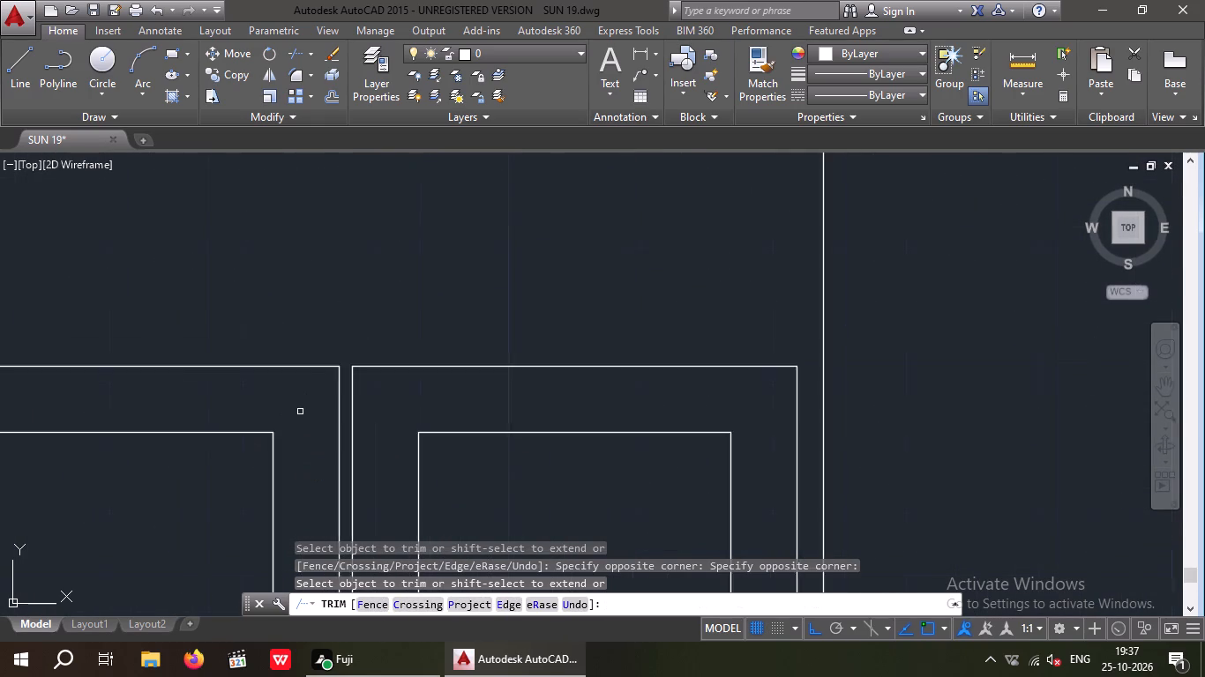
{"action": "scroll", "coordinate": [300, 412], "scroll_direction": "down", "scroll_amount": 1}
{"action": "middle_click_drag", "start_coordinate": [231, 472], "coordinate": [257, 417]}
{"action": "scroll", "coordinate": [253, 438], "scroll_direction": "down", "scroll_amount": 1}
{"action": "middle_click_drag", "start_coordinate": [244, 440], "coordinate": [305, 372]}
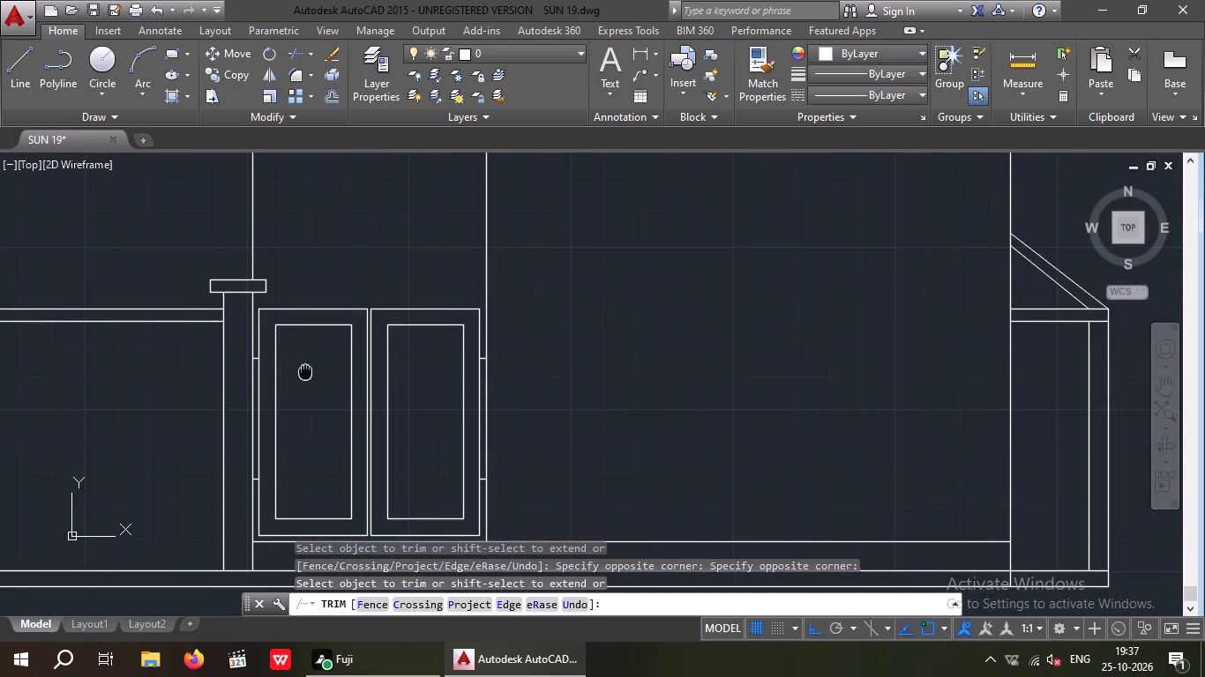
{"action": "middle_click_drag", "start_coordinate": [288, 435], "coordinate": [295, 406]}
{"action": "key", "text": "Escape"}
{"action": "key", "text": "Escape"}
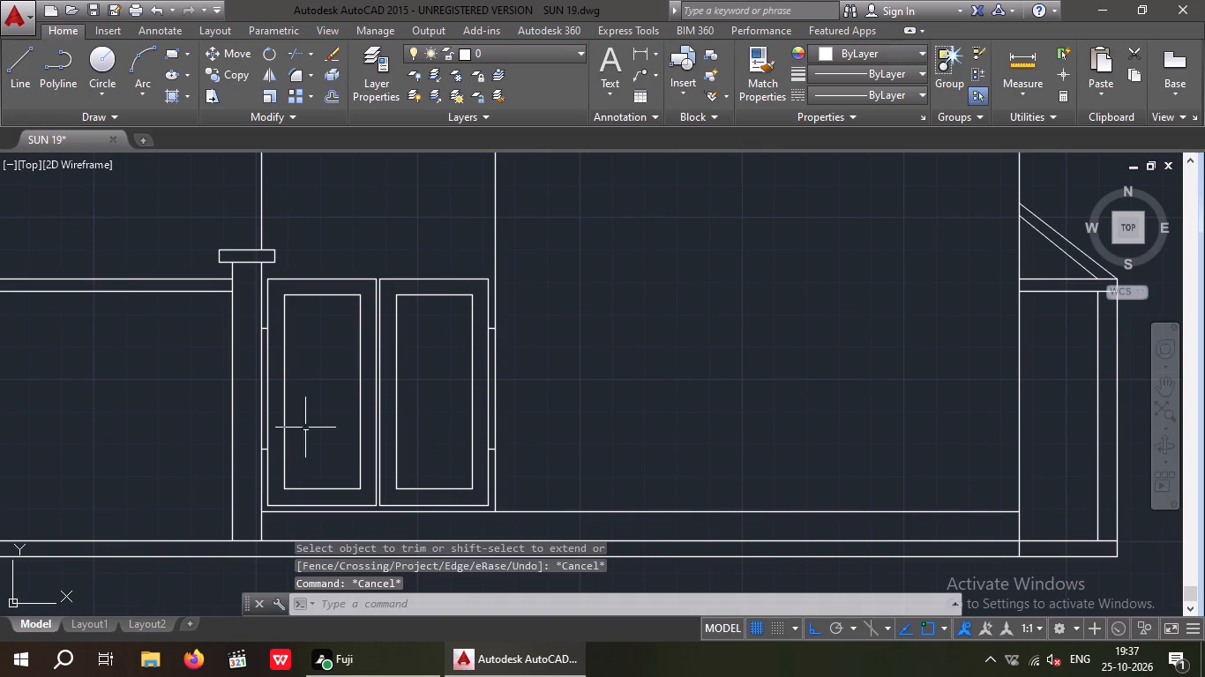
Offset the upper short gap line between the pillar and the panel 1" above and below.
{"action": "key", "text": "o"}
{"action": "key", "text": "Return"}
{"action": "type", "text": "1\""}
{"action": "key", "text": "Return"}
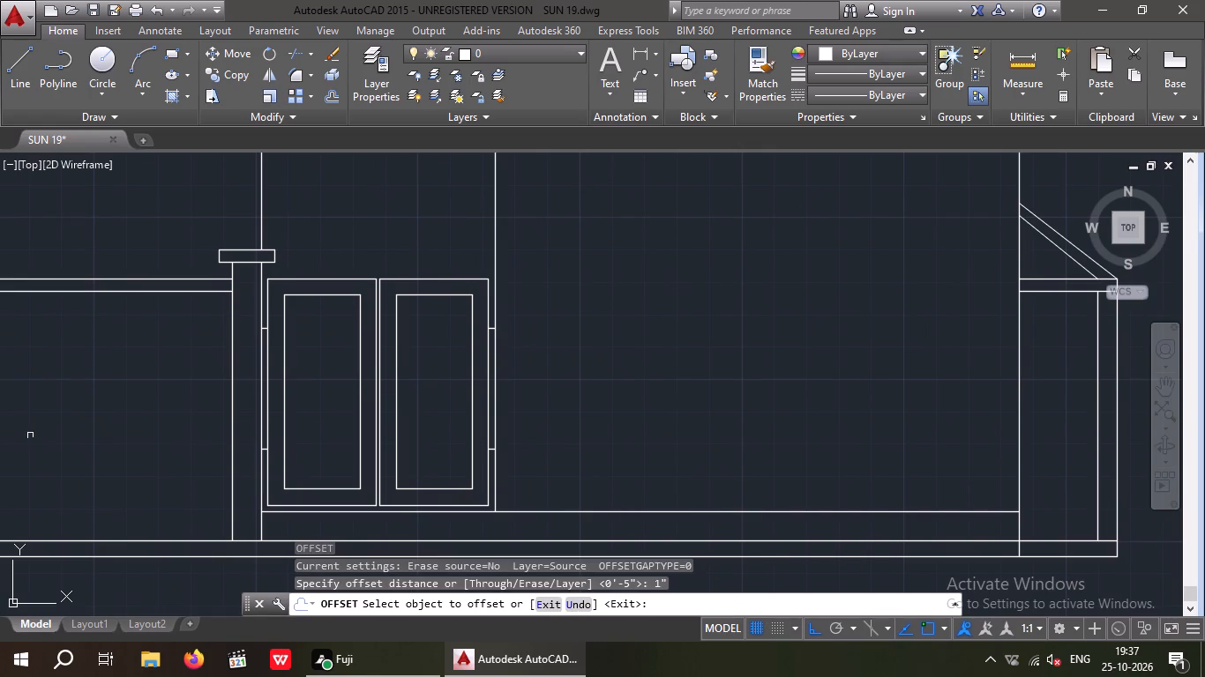
{"action": "scroll", "coordinate": [259, 333], "scroll_direction": "up", "scroll_amount": 6}
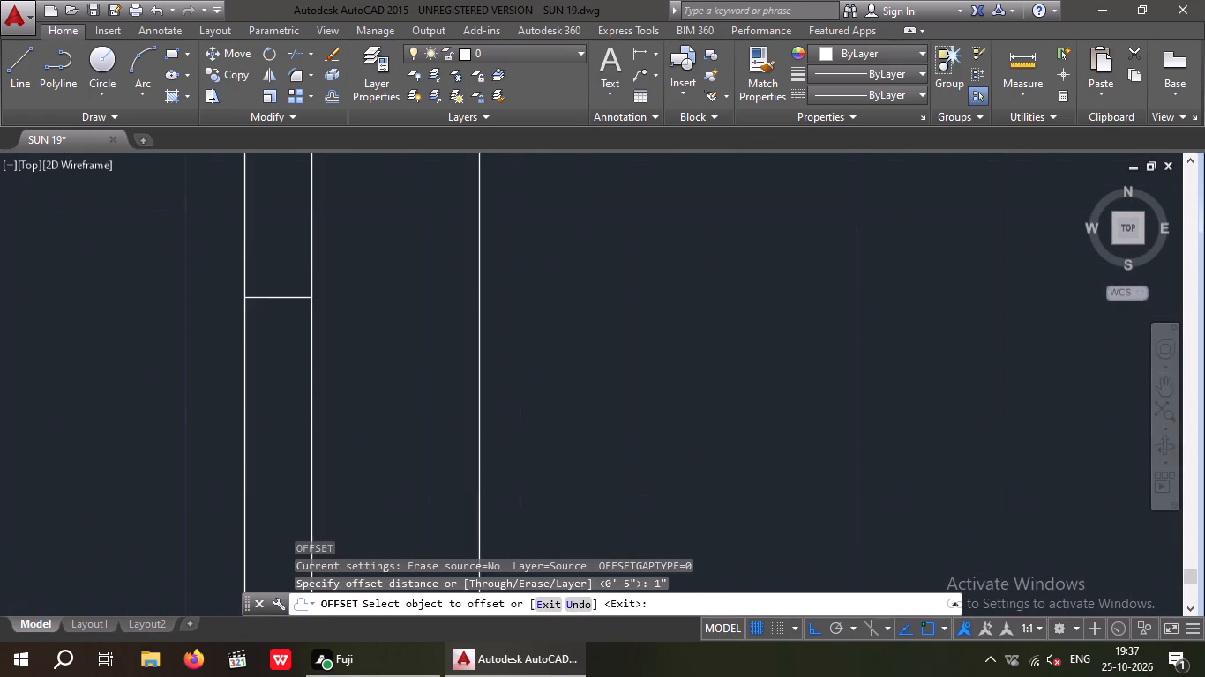
{"action": "left_click_drag", "start_coordinate": [273, 299], "coordinate": [279, 287]}
{"action": "left_click_drag", "start_coordinate": [287, 256], "coordinate": [286, 270]}
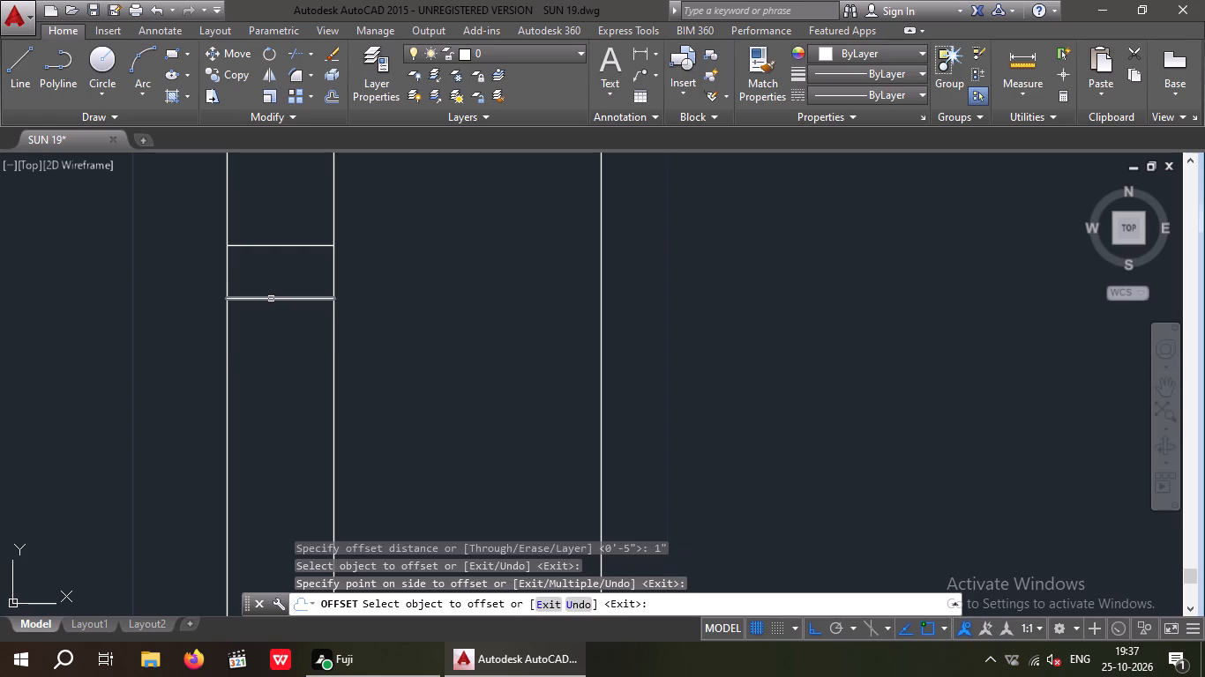
{"action": "left_click_drag", "start_coordinate": [271, 299], "coordinate": [276, 331]}
{"action": "left_click", "coordinate": [278, 345]}
{"action": "scroll", "coordinate": [273, 290], "scroll_direction": "down", "scroll_amount": 4}
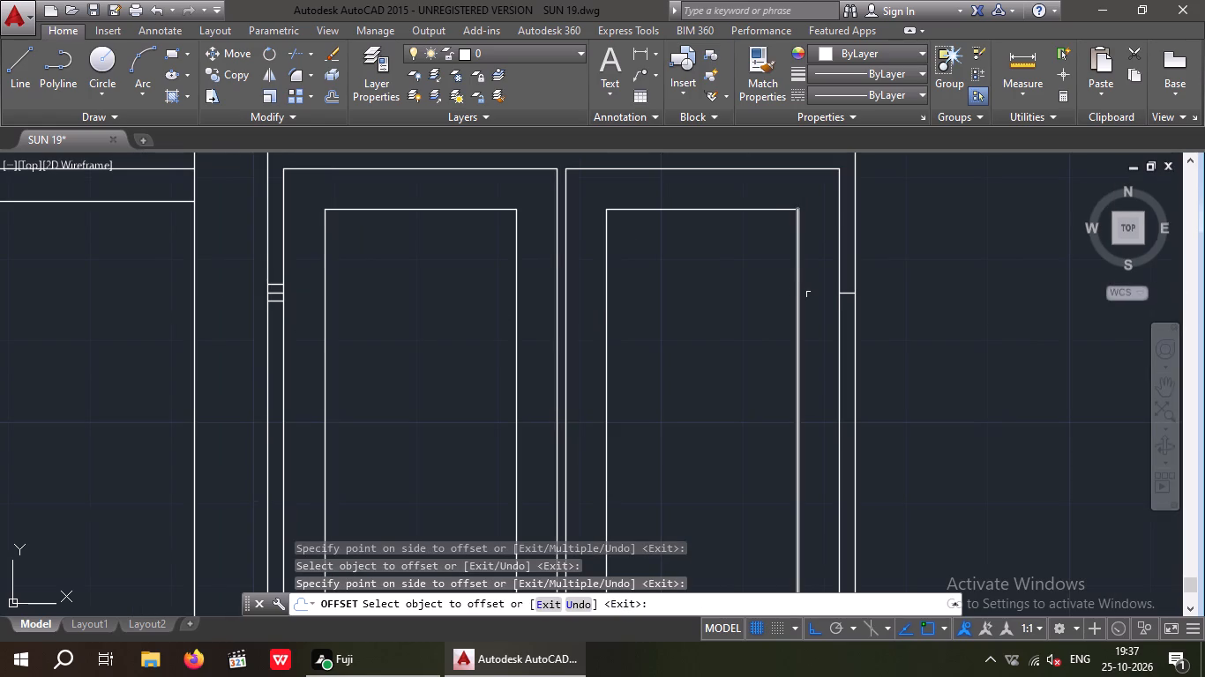
Offset the upper short gap line beside the right leaf's outer edge 1" above and below.
{"action": "middle_click_drag", "start_coordinate": [814, 294], "coordinate": [479, 323]}
{"action": "scroll", "coordinate": [504, 322], "scroll_direction": "up", "scroll_amount": 2}
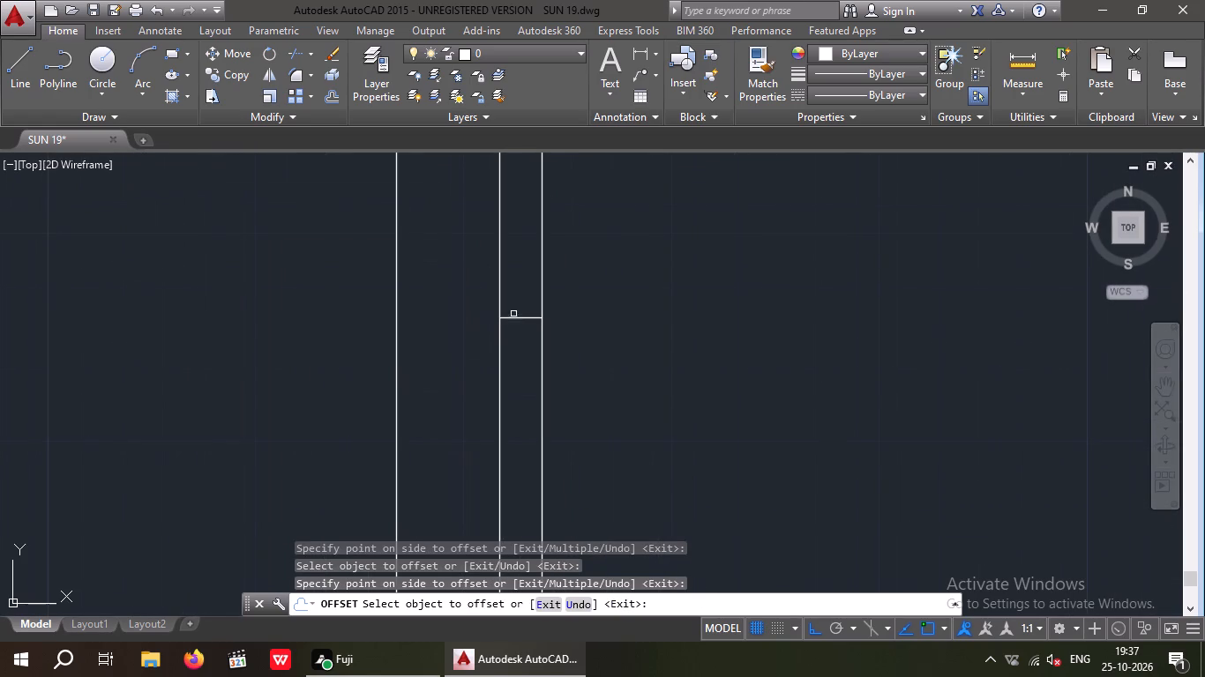
{"action": "left_click_drag", "start_coordinate": [515, 316], "coordinate": [517, 307]}
{"action": "left_click_drag", "start_coordinate": [522, 276], "coordinate": [523, 288]}
{"action": "left_click_drag", "start_coordinate": [522, 317], "coordinate": [520, 339]}
{"action": "left_click", "coordinate": [519, 346]}
Offset the lower short gap line beside the right leaf's outer edge 1" above and below.
{"action": "scroll", "coordinate": [526, 294], "scroll_direction": "down", "scroll_amount": 4}
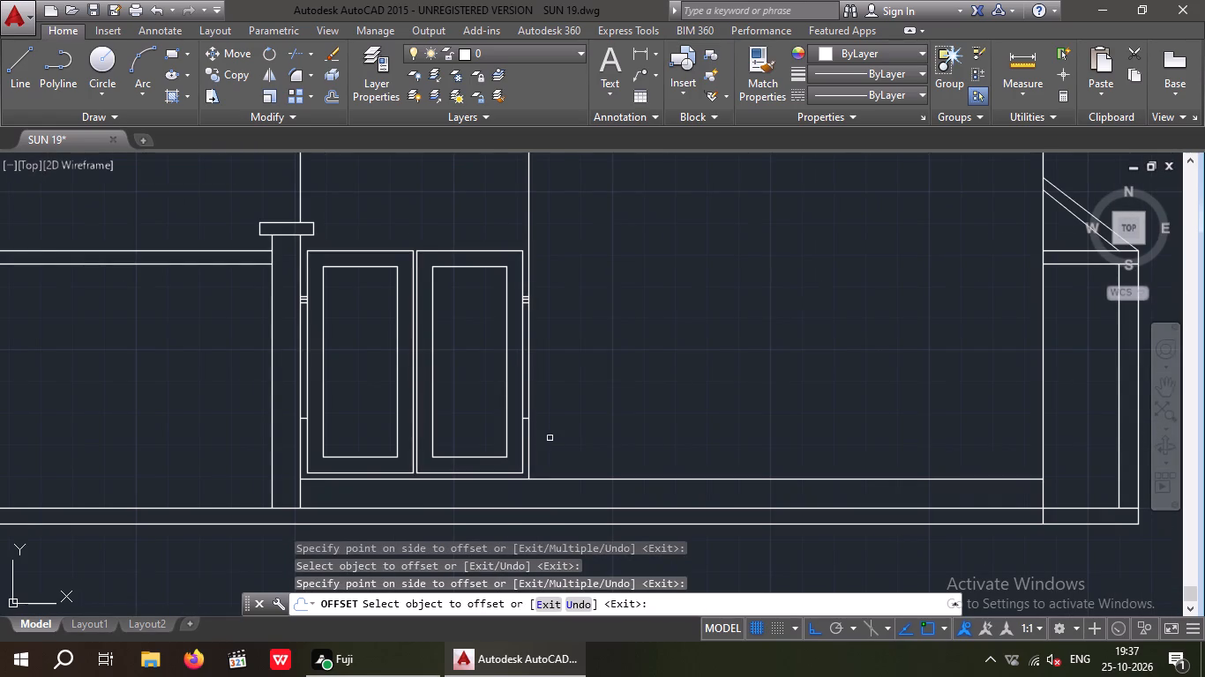
{"action": "scroll", "coordinate": [537, 436], "scroll_direction": "up", "scroll_amount": 3}
{"action": "scroll", "coordinate": [475, 377], "scroll_direction": "up", "scroll_amount": 2}
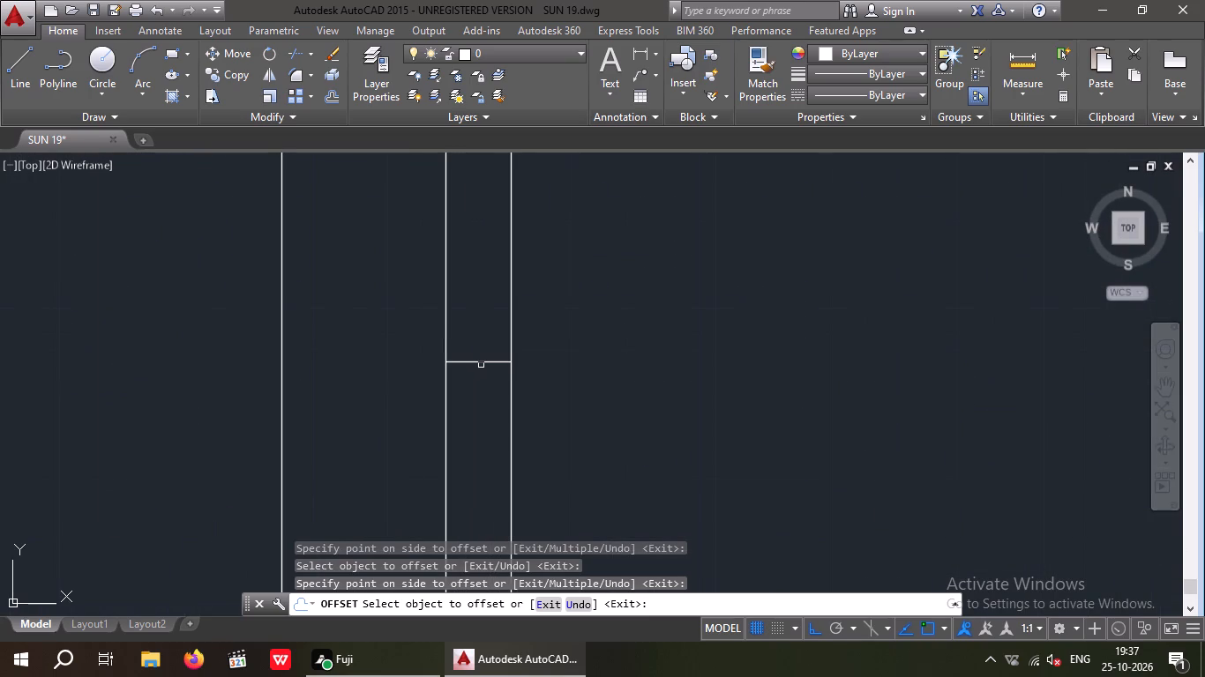
{"action": "left_click", "coordinate": [483, 361]}
{"action": "left_click_drag", "start_coordinate": [485, 323], "coordinate": [489, 331]}
{"action": "left_click_drag", "start_coordinate": [489, 362], "coordinate": [491, 379]}
{"action": "left_click", "coordinate": [492, 397]}
Offset the lower short gap line between the pillar and the left leaf 1" above and below.
{"action": "scroll", "coordinate": [491, 383], "scroll_direction": "down", "scroll_amount": 2}
{"action": "scroll", "coordinate": [304, 408], "scroll_direction": "down", "scroll_amount": 3}
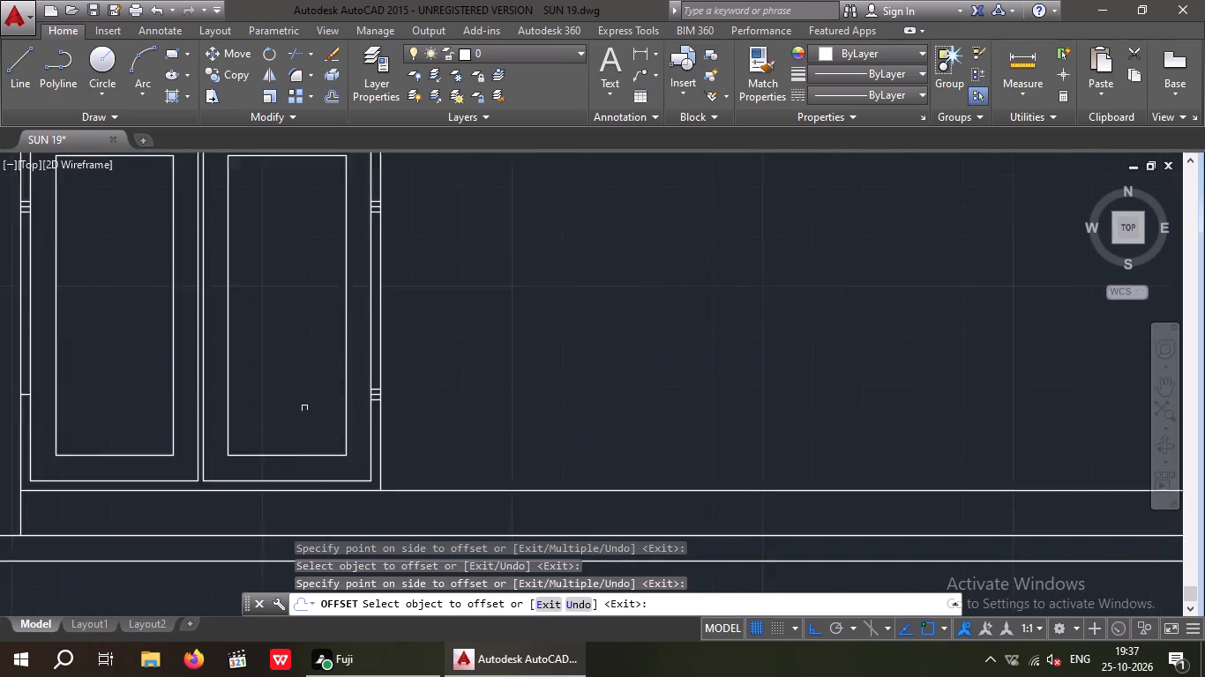
{"action": "scroll", "coordinate": [123, 398], "scroll_direction": "up", "scroll_amount": 4}
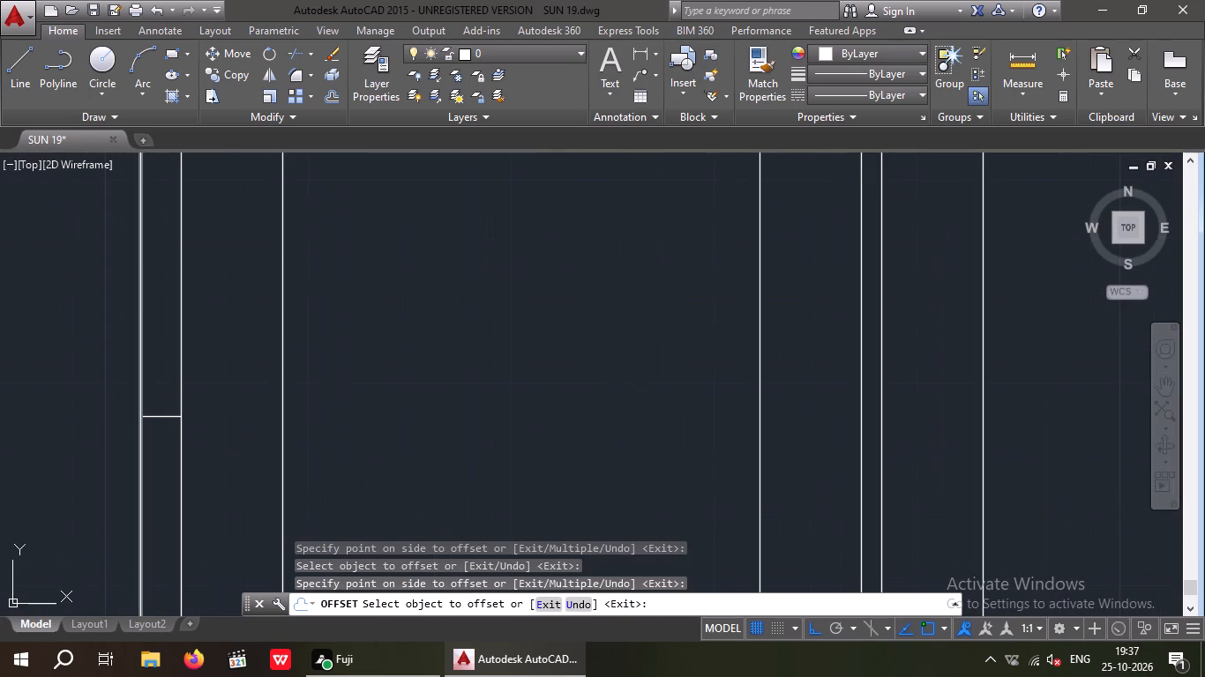
{"action": "left_click", "coordinate": [161, 416]}
{"action": "left_click", "coordinate": [179, 376]}
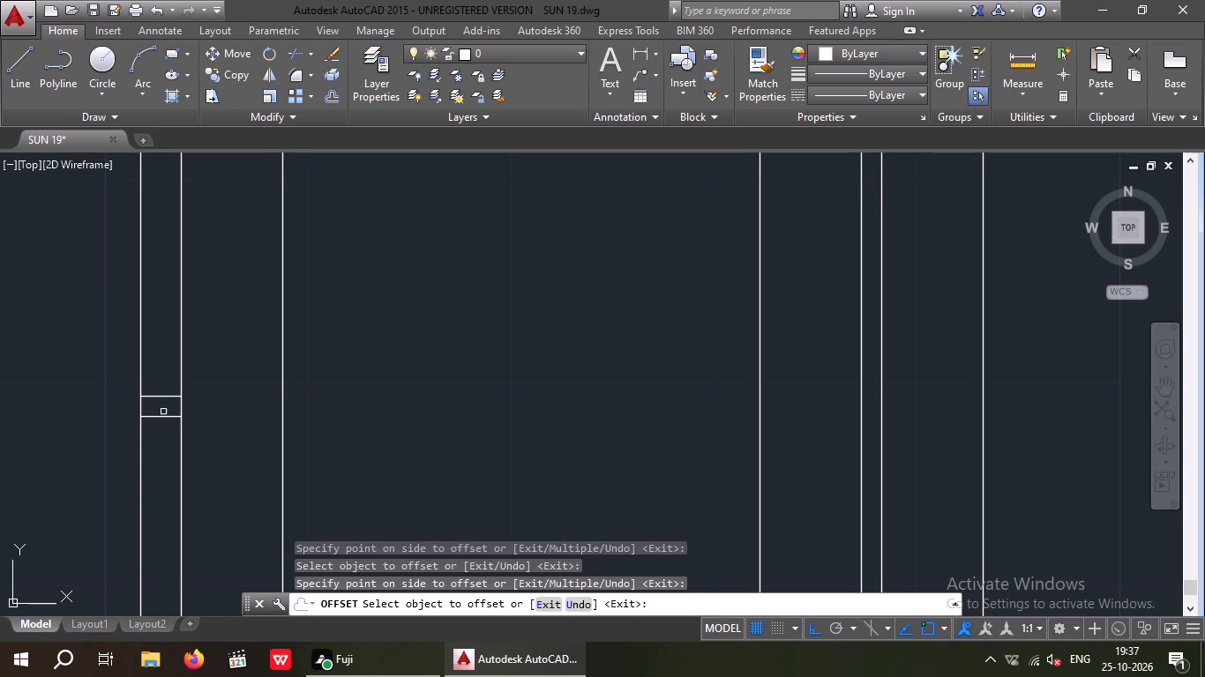
{"action": "left_click_drag", "start_coordinate": [163, 415], "coordinate": [161, 428]}
{"action": "left_click", "coordinate": [160, 445]}
{"action": "scroll", "coordinate": [171, 408], "scroll_direction": "down", "scroll_amount": 2}
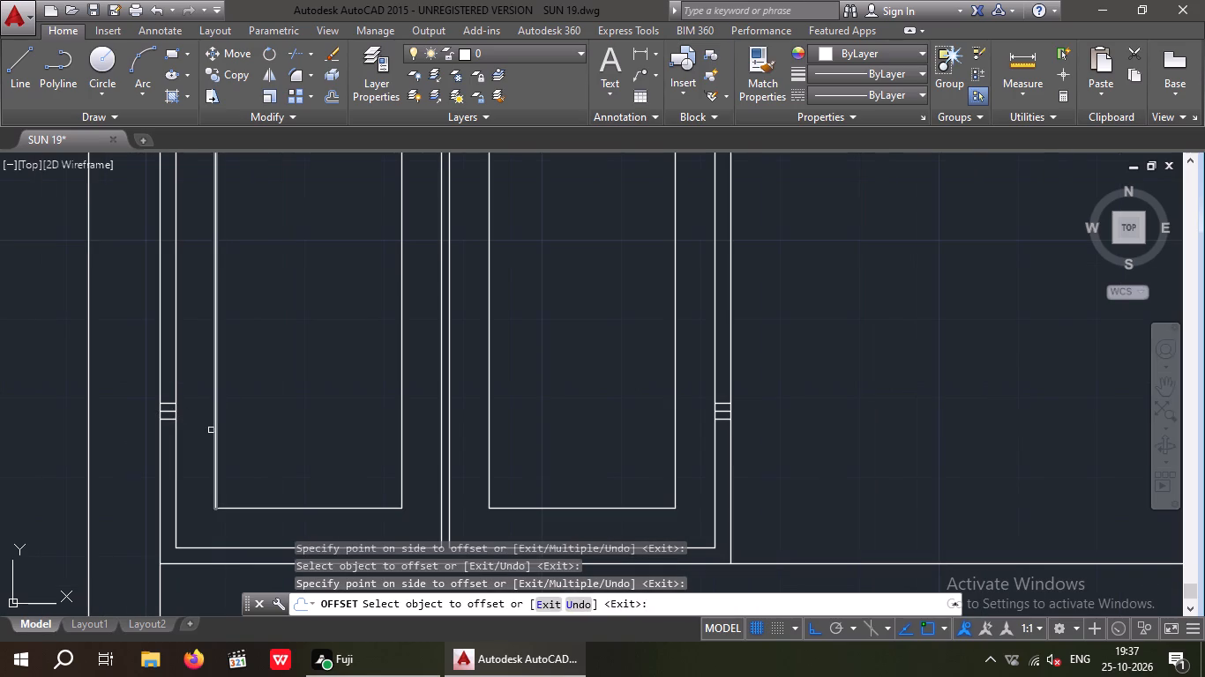
{"action": "key", "text": "Escape"}
{"action": "key", "text": "Escape"}
Offset the outer two lines of the lower hinge beside the pillar 1.5" outward, above and below.
{"action": "key", "text": "o"}
{"action": "key", "text": "Return"}
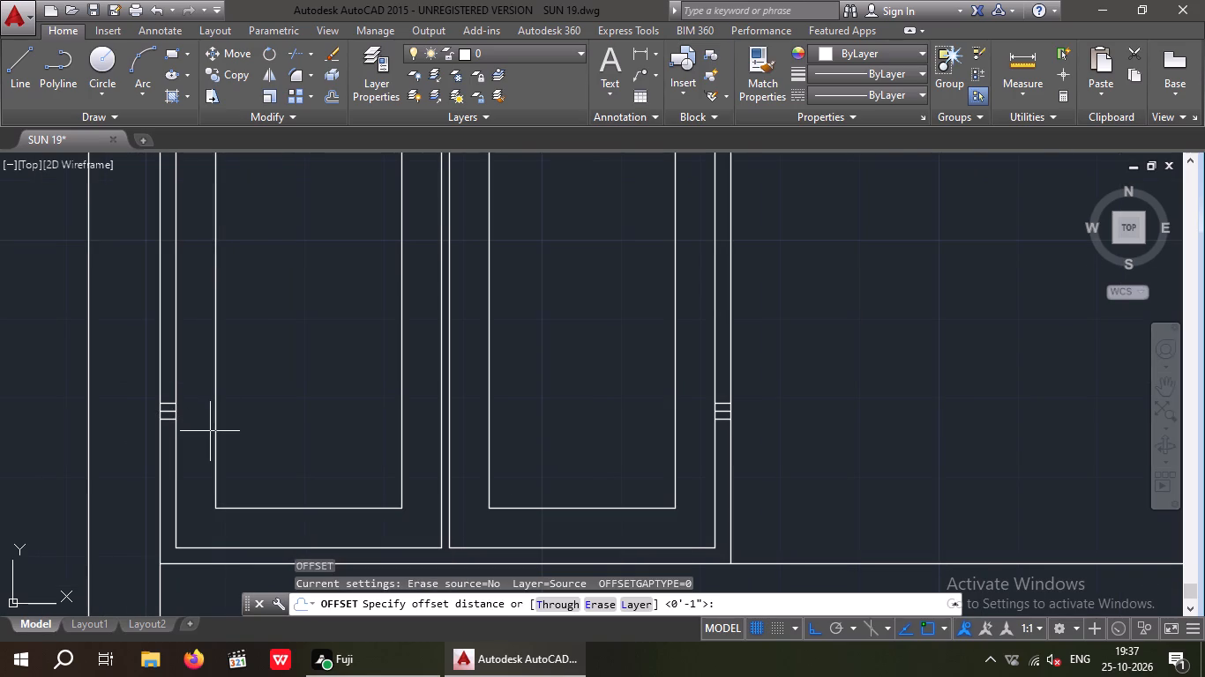
{"action": "key", "text": "1"}
{"action": "type", "text": ".5\""}
{"action": "key", "text": "Return"}
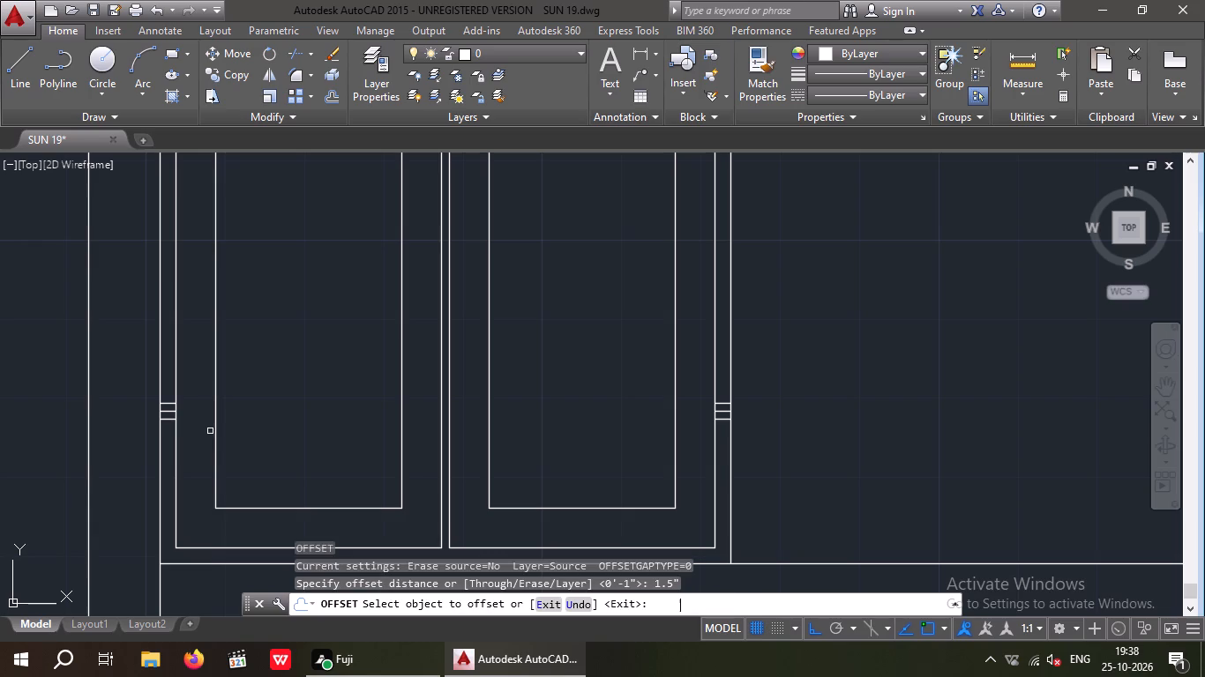
{"action": "scroll", "coordinate": [165, 410], "scroll_direction": "up", "scroll_amount": 3}
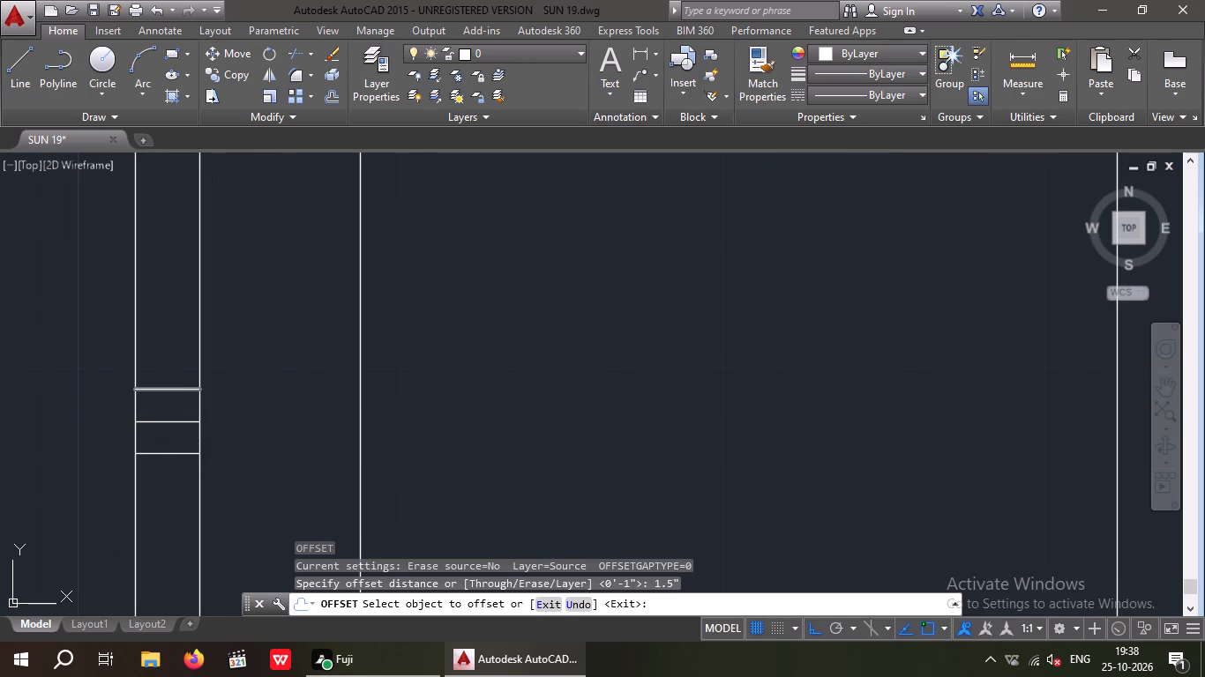
{"action": "left_click_drag", "start_coordinate": [168, 390], "coordinate": [167, 380]}
{"action": "left_click_drag", "start_coordinate": [161, 325], "coordinate": [168, 335]}
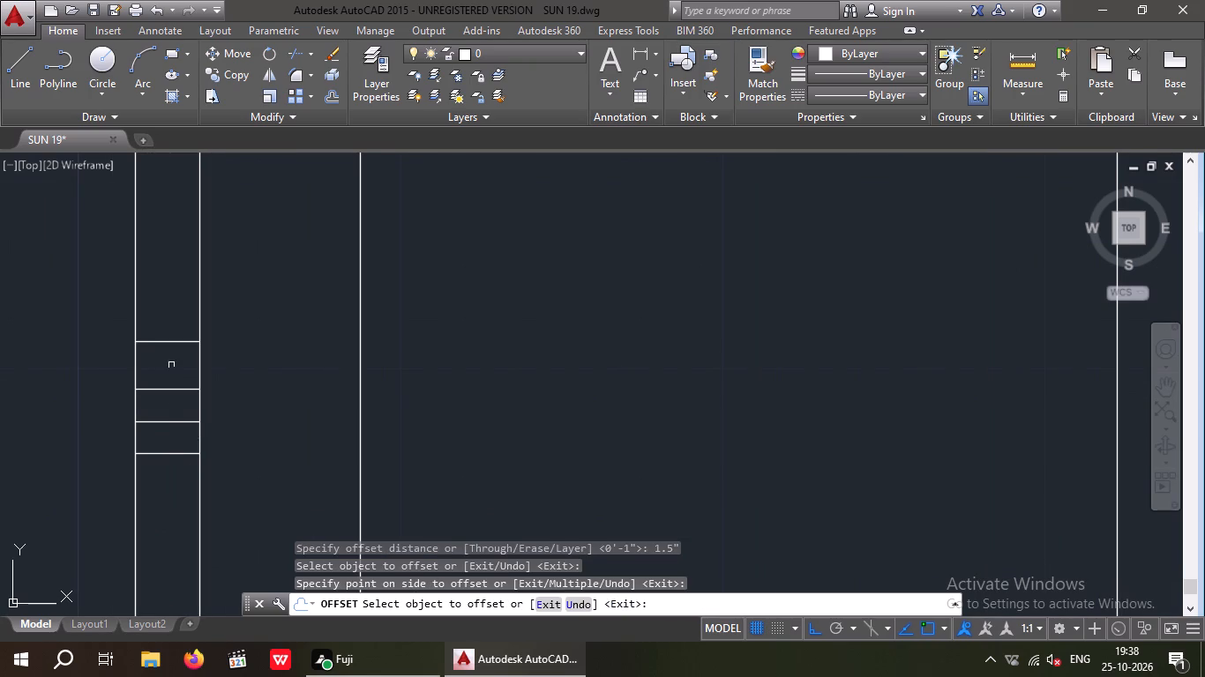
{"action": "left_click_drag", "start_coordinate": [167, 454], "coordinate": [174, 489]}
{"action": "left_click_drag", "start_coordinate": [171, 513], "coordinate": [170, 505]}
Offset the outer two lines of the upper hinge beside the pillar 1.5" outward, above and below.
{"action": "scroll", "coordinate": [156, 466], "scroll_direction": "down", "scroll_amount": 4}
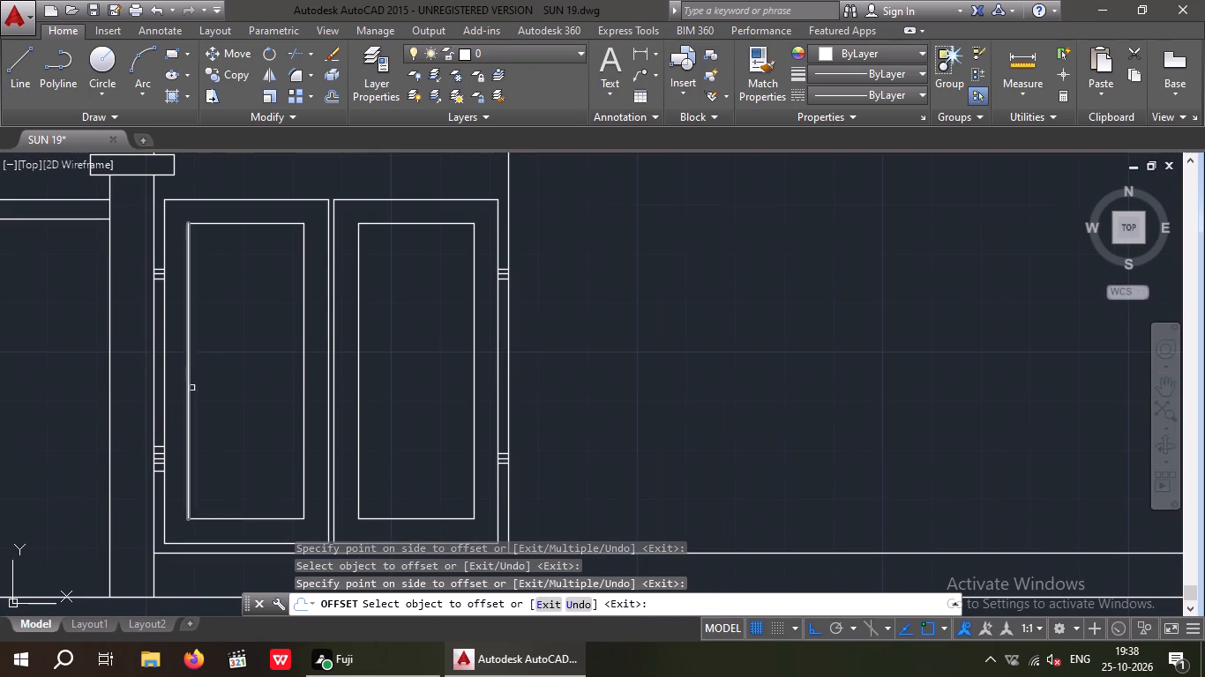
{"action": "scroll", "coordinate": [152, 257], "scroll_direction": "up", "scroll_amount": 4}
{"action": "left_click_drag", "start_coordinate": [192, 337], "coordinate": [187, 324]}
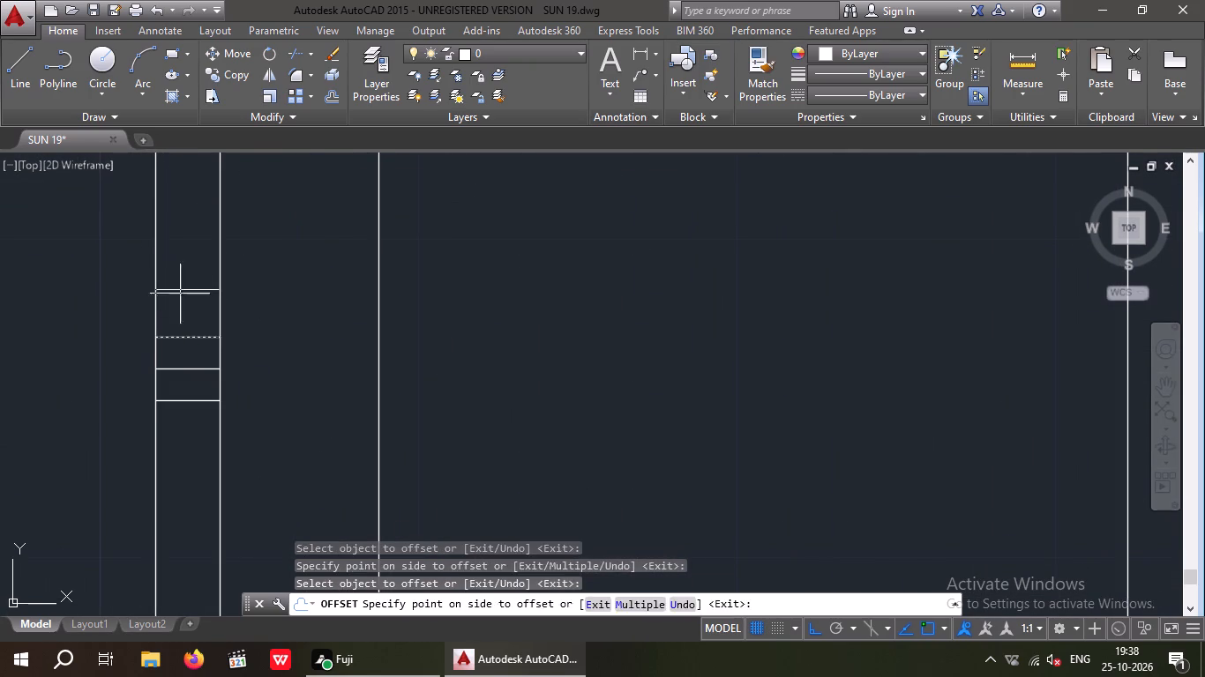
{"action": "left_click", "coordinate": [181, 273]}
{"action": "left_click_drag", "start_coordinate": [183, 403], "coordinate": [187, 417]}
{"action": "left_click", "coordinate": [191, 459]}
Offset the outer two lines of the right leaf's upper hinge 1.5" outward, above and below.
{"action": "scroll", "coordinate": [187, 381], "scroll_direction": "down", "scroll_amount": 4}
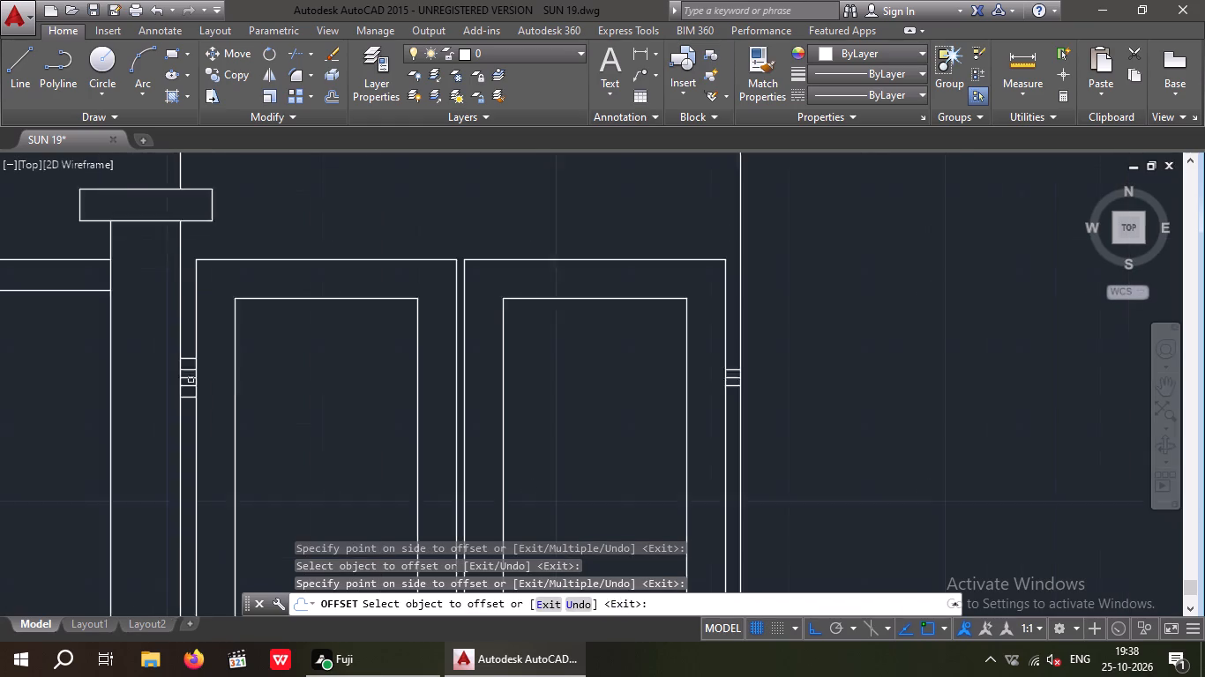
{"action": "scroll", "coordinate": [535, 377], "scroll_direction": "up", "scroll_amount": 4}
{"action": "left_click", "coordinate": [472, 356]}
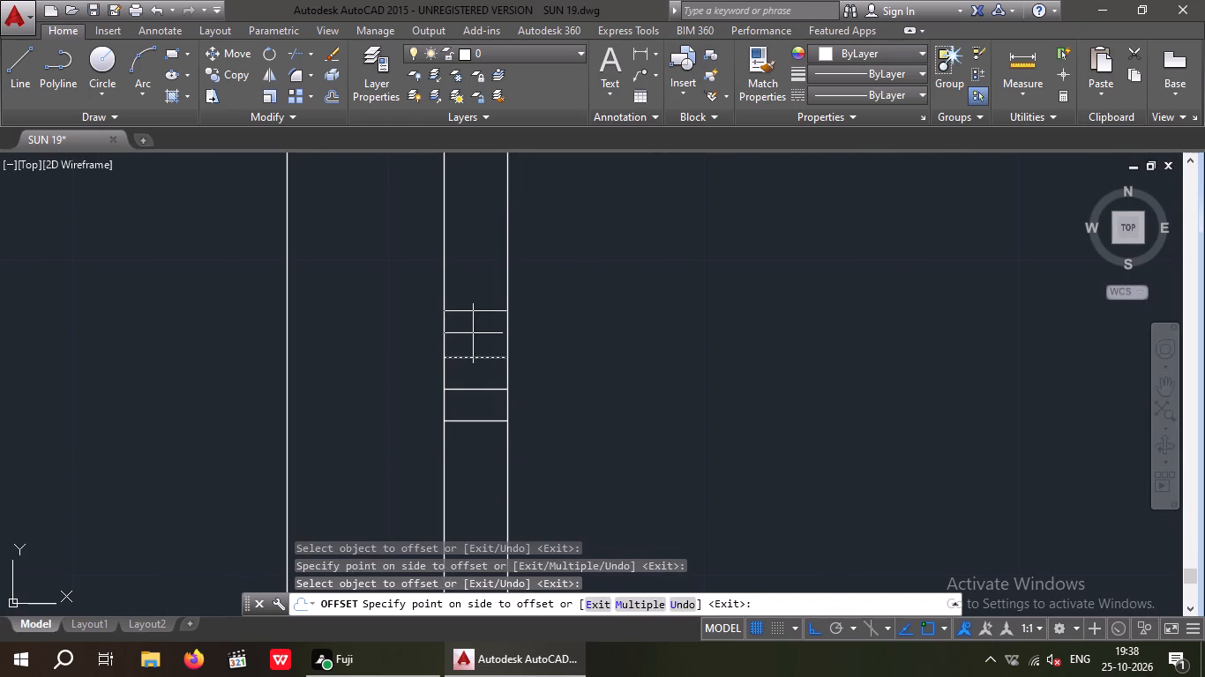
{"action": "left_click", "coordinate": [473, 324]}
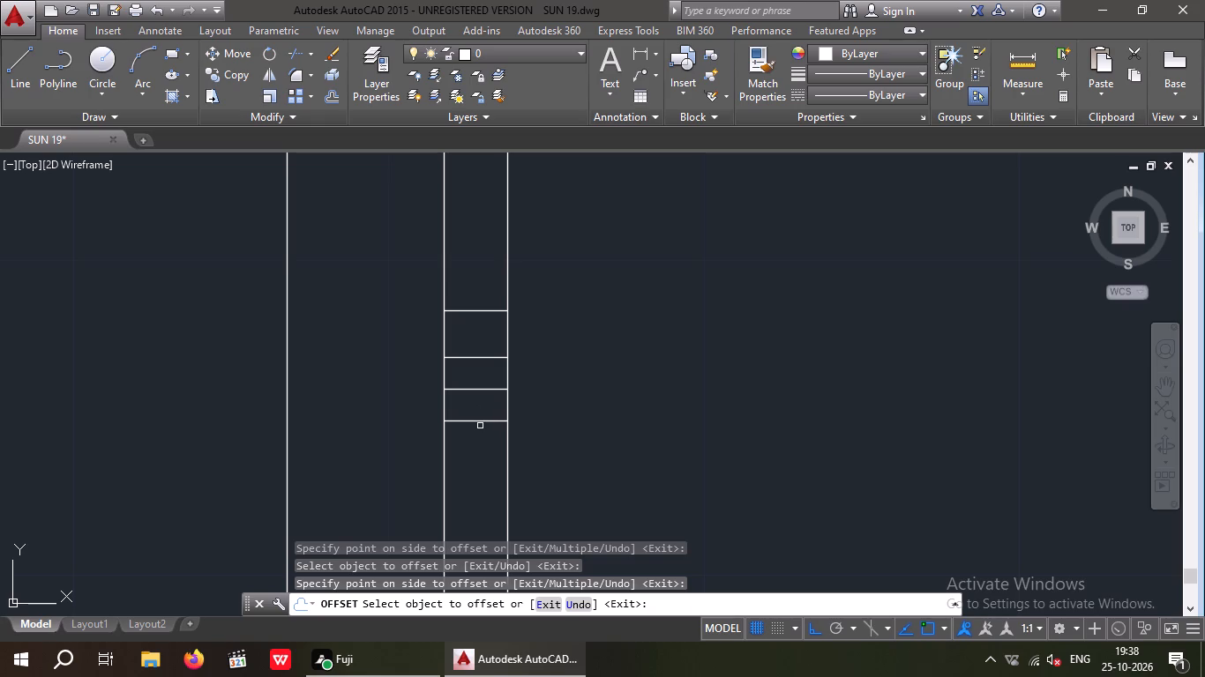
{"action": "left_click", "coordinate": [478, 424]}
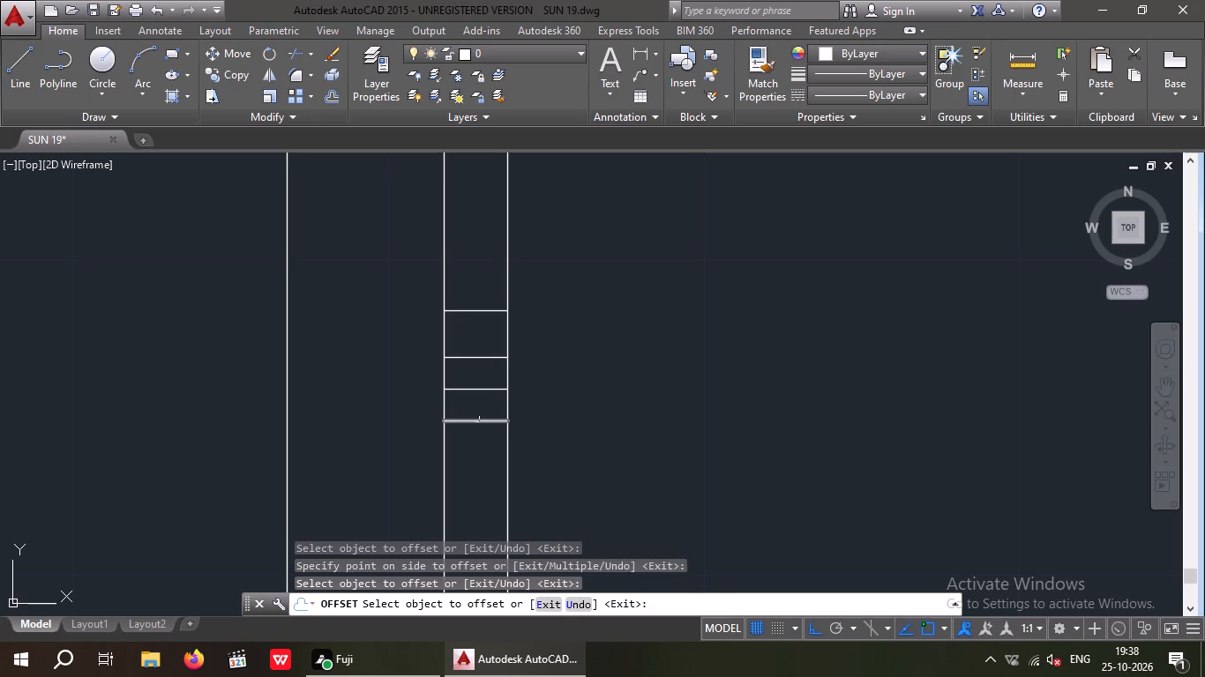
{"action": "left_click_drag", "start_coordinate": [476, 420], "coordinate": [473, 449]}
{"action": "left_click", "coordinate": [473, 472]}
Offset the outer two lines of the right leaf's lower hinge 1.5" outward, above and below.
{"action": "scroll", "coordinate": [474, 433], "scroll_direction": "down", "scroll_amount": 3}
{"action": "middle_click_drag", "start_coordinate": [538, 478], "coordinate": [513, 287]}
{"action": "scroll", "coordinate": [520, 294], "scroll_direction": "down", "scroll_amount": 2}
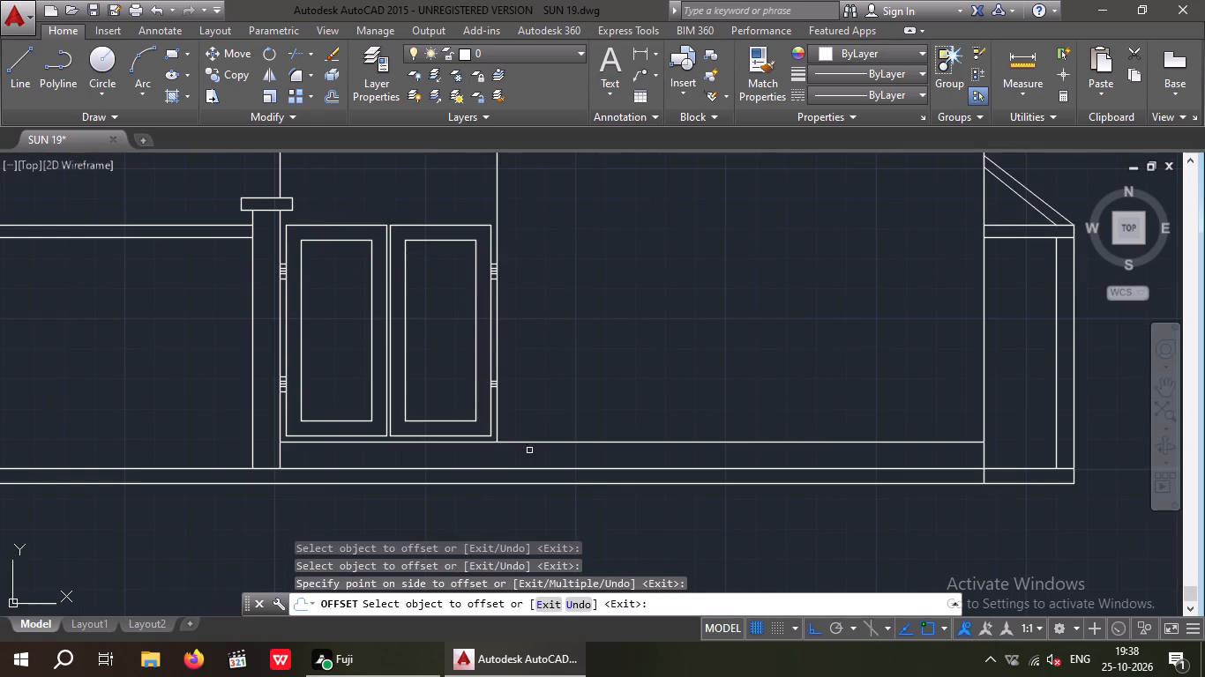
{"action": "scroll", "coordinate": [481, 381], "scroll_direction": "up", "scroll_amount": 4}
{"action": "left_click_drag", "start_coordinate": [544, 375], "coordinate": [543, 371]}
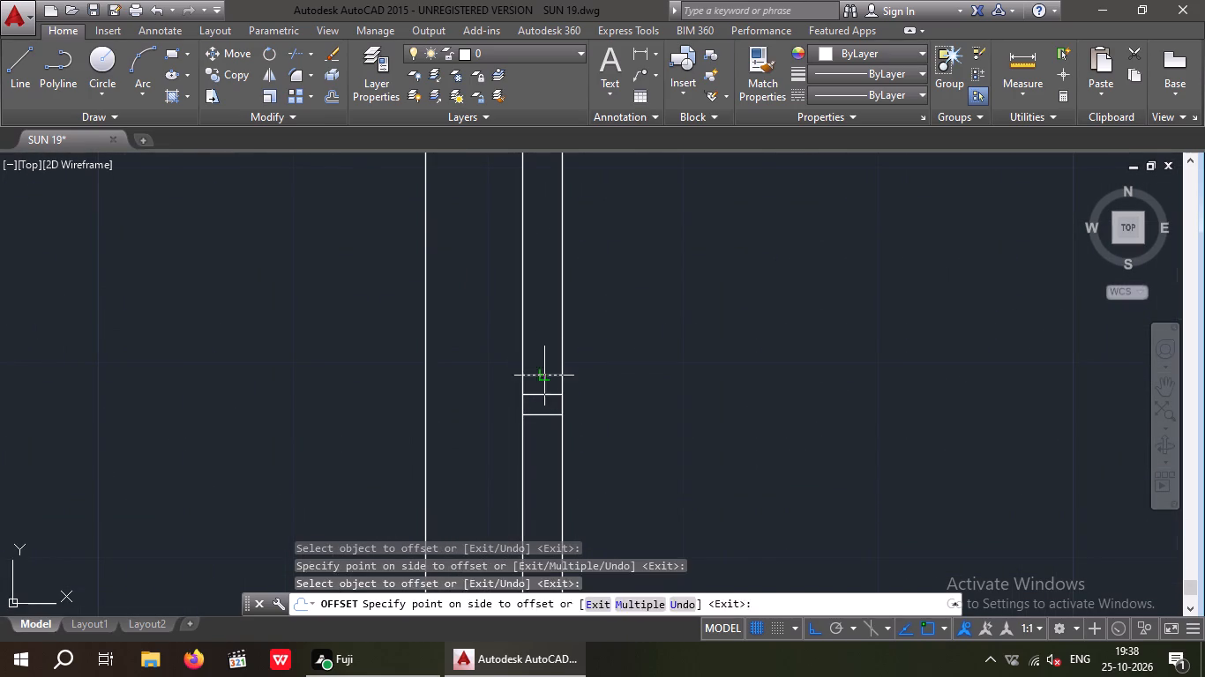
{"action": "left_click_drag", "start_coordinate": [543, 371], "coordinate": [540, 364]}
{"action": "left_click_drag", "start_coordinate": [532, 331], "coordinate": [532, 354]}
{"action": "left_click_drag", "start_coordinate": [543, 414], "coordinate": [543, 450]}
{"action": "left_click", "coordinate": [541, 468]}
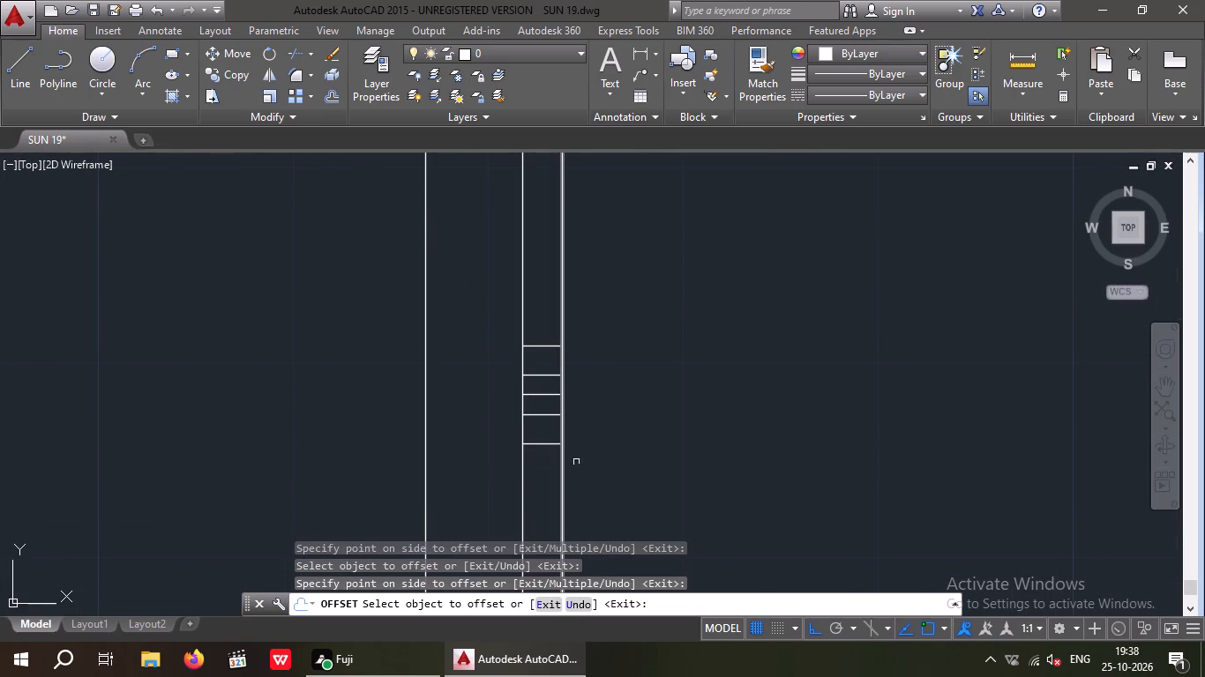
{"action": "key", "text": "Escape"}
{"action": "key", "text": "Escape"}
Draw a vertical centre line through the right leaf's lower hinge, from its top line's midpoint to its bottom line's midpoint.
{"action": "key", "text": "l"}
{"action": "key", "text": "space"}
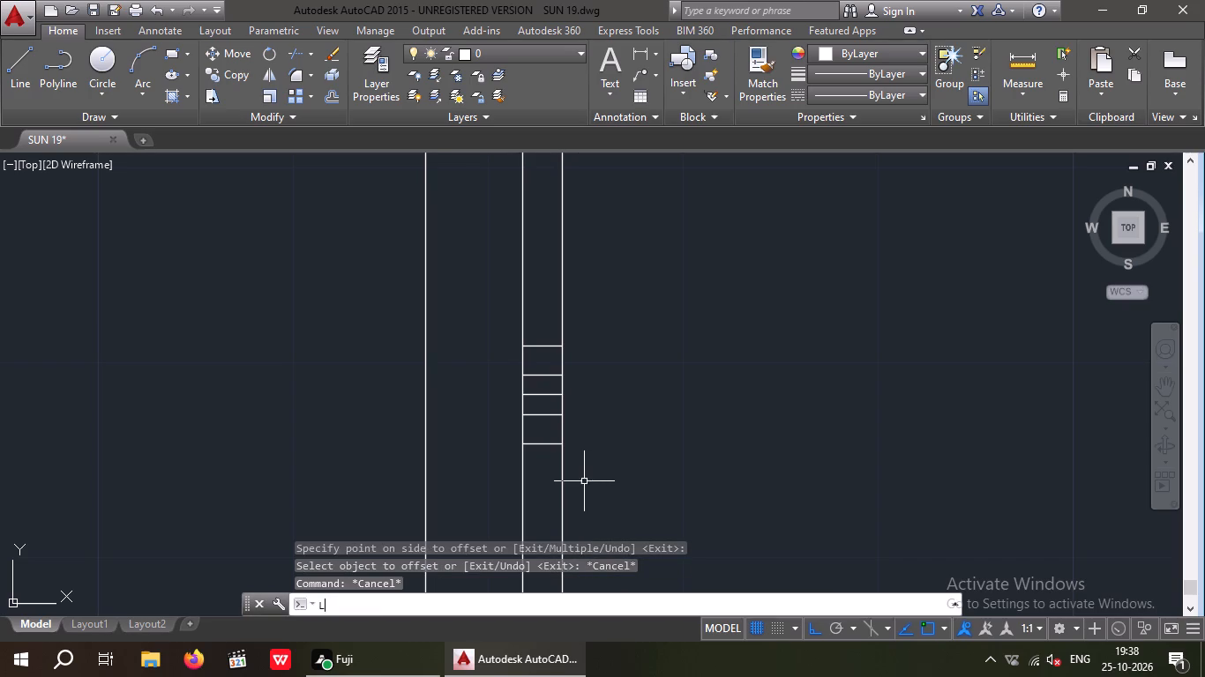
{"action": "left_click_drag", "start_coordinate": [542, 342], "coordinate": [542, 353]}
{"action": "scroll", "coordinate": [545, 443], "scroll_direction": "up", "scroll_amount": 2}
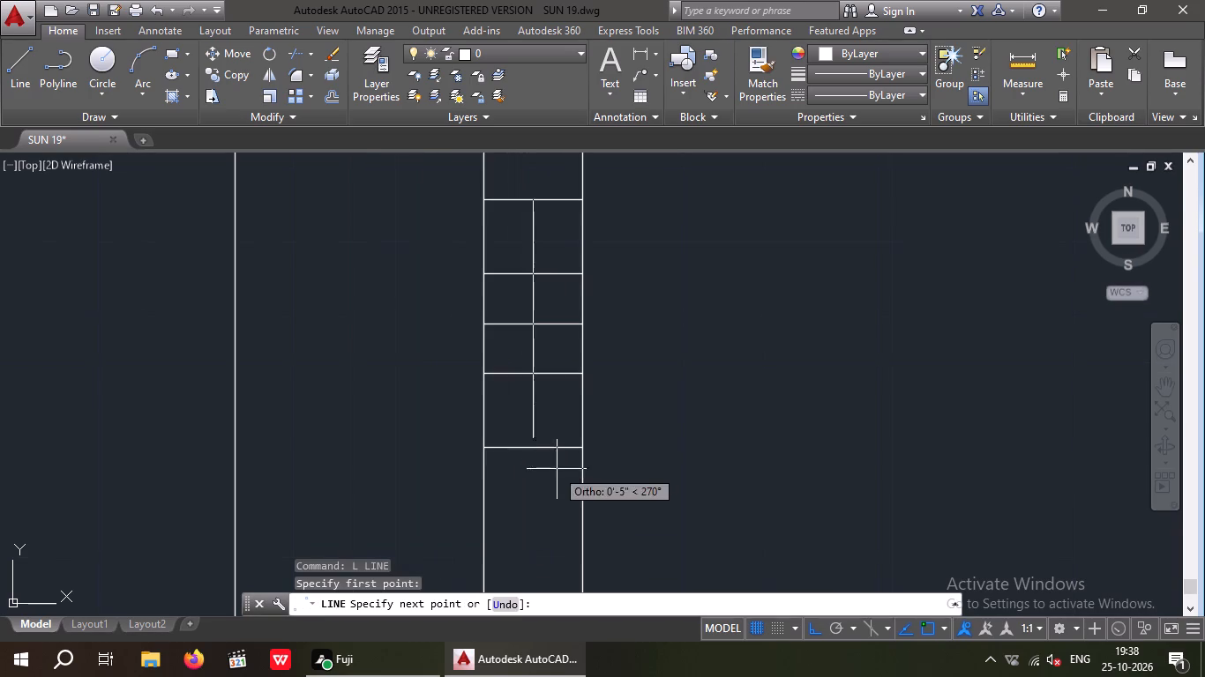
{"action": "left_click", "coordinate": [534, 448]}
{"action": "key", "text": "space"}
Draw a vertical centre line through the right leaf's upper hinge, from its top line's midpoint to its bottom line's midpoint.
{"action": "scroll", "coordinate": [546, 448], "scroll_direction": "down", "scroll_amount": 5}
{"action": "middle_click_drag", "start_coordinate": [612, 379], "coordinate": [622, 535]}
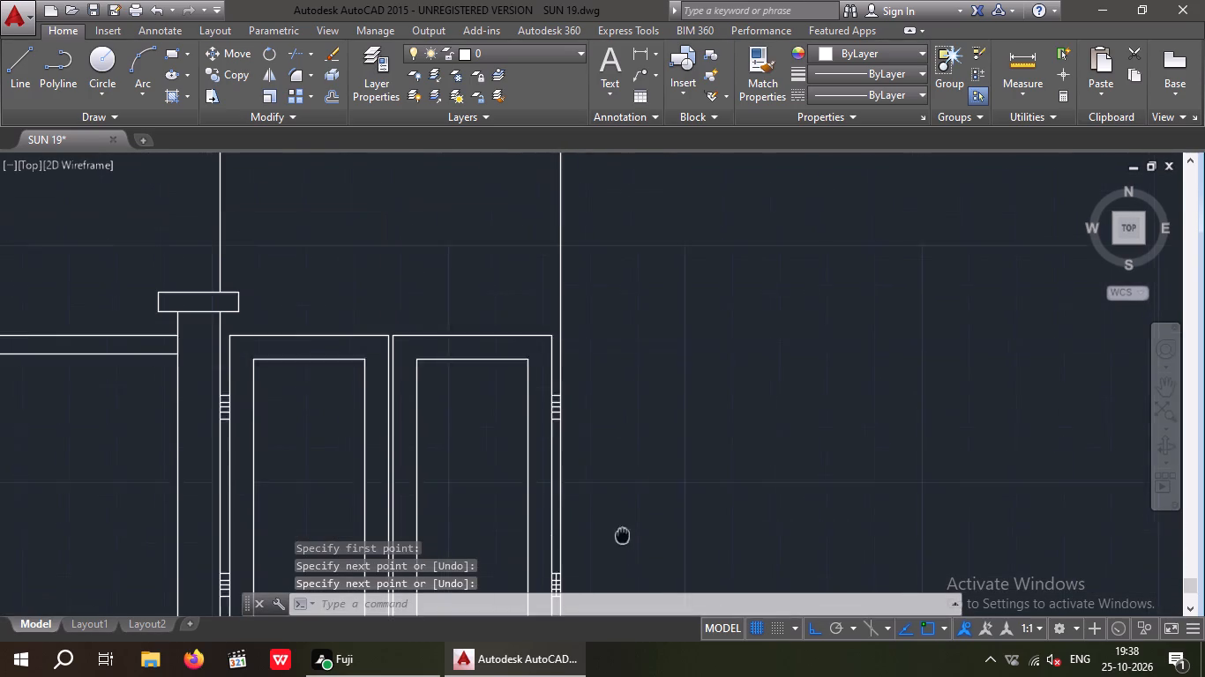
{"action": "middle_click_drag", "start_coordinate": [622, 535], "coordinate": [622, 537]}
{"action": "scroll", "coordinate": [550, 400], "scroll_direction": "up", "scroll_amount": 4}
{"action": "key", "text": "space"}
{"action": "left_click", "coordinate": [575, 427]}
{"action": "scroll", "coordinate": [578, 427], "scroll_direction": "down", "scroll_amount": 4}
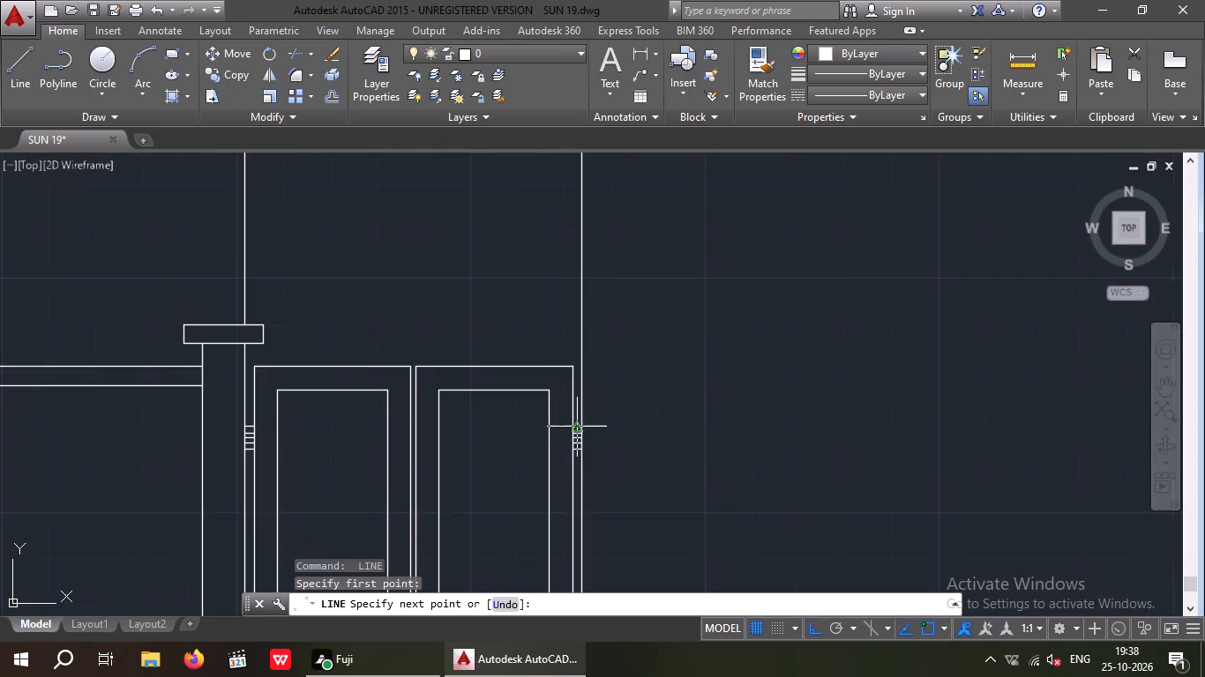
{"action": "scroll", "coordinate": [577, 463], "scroll_direction": "up", "scroll_amount": 3}
{"action": "left_click", "coordinate": [565, 419]}
{"action": "key", "text": "space"}
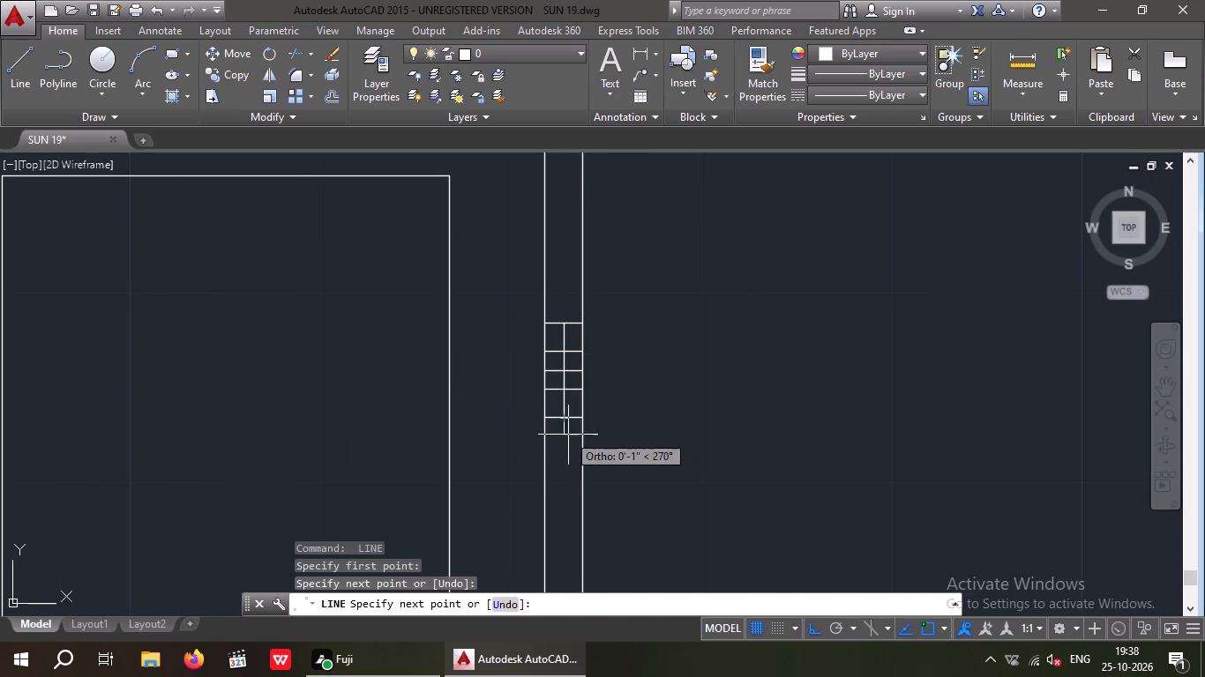
Draw a vertical centre line through the upper hinge beside the pillar, joining the midpoints of its top and bottom lines.
{"action": "scroll", "coordinate": [666, 435], "scroll_direction": "down", "scroll_amount": 4}
{"action": "scroll", "coordinate": [448, 423], "scroll_direction": "up", "scroll_amount": 3}
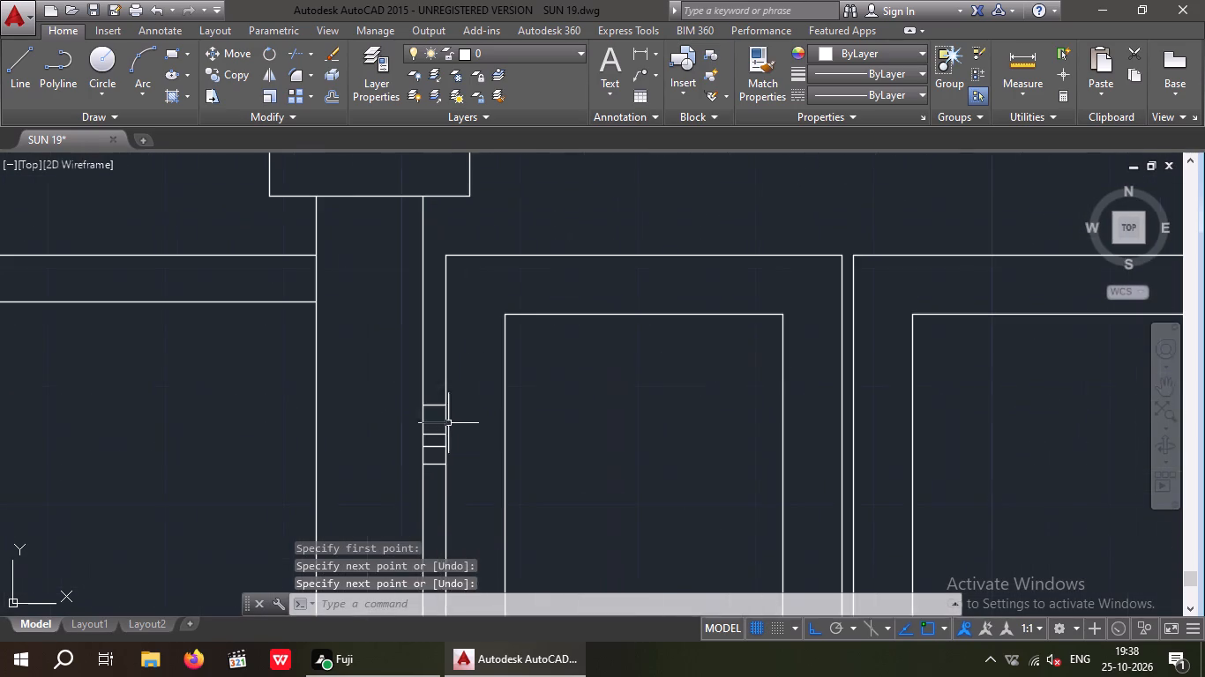
{"action": "key", "text": "space"}
{"action": "scroll", "coordinate": [438, 408], "scroll_direction": "up", "scroll_amount": 3}
{"action": "left_click", "coordinate": [417, 400]}
{"action": "scroll", "coordinate": [416, 402], "scroll_direction": "down", "scroll_amount": 2}
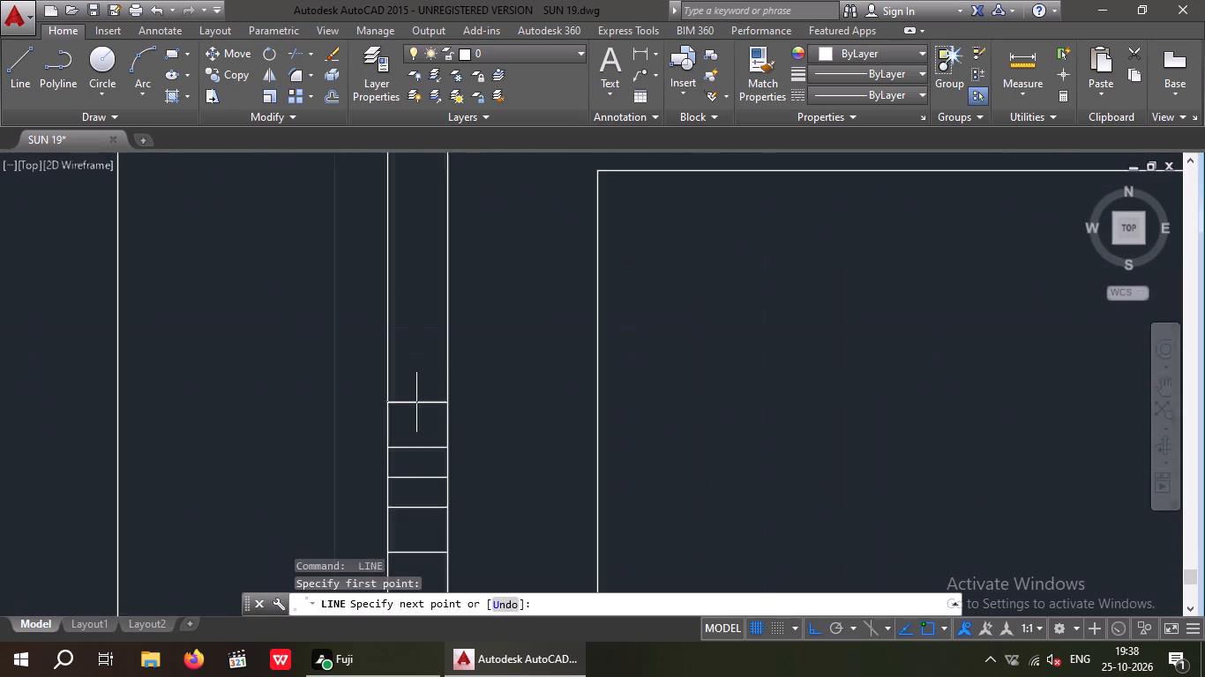
{"action": "scroll", "coordinate": [416, 402], "scroll_direction": "down", "scroll_amount": 1}
{"action": "scroll", "coordinate": [426, 450], "scroll_direction": "up", "scroll_amount": 2}
{"action": "left_click", "coordinate": [401, 476]}
{"action": "key", "text": "space"}
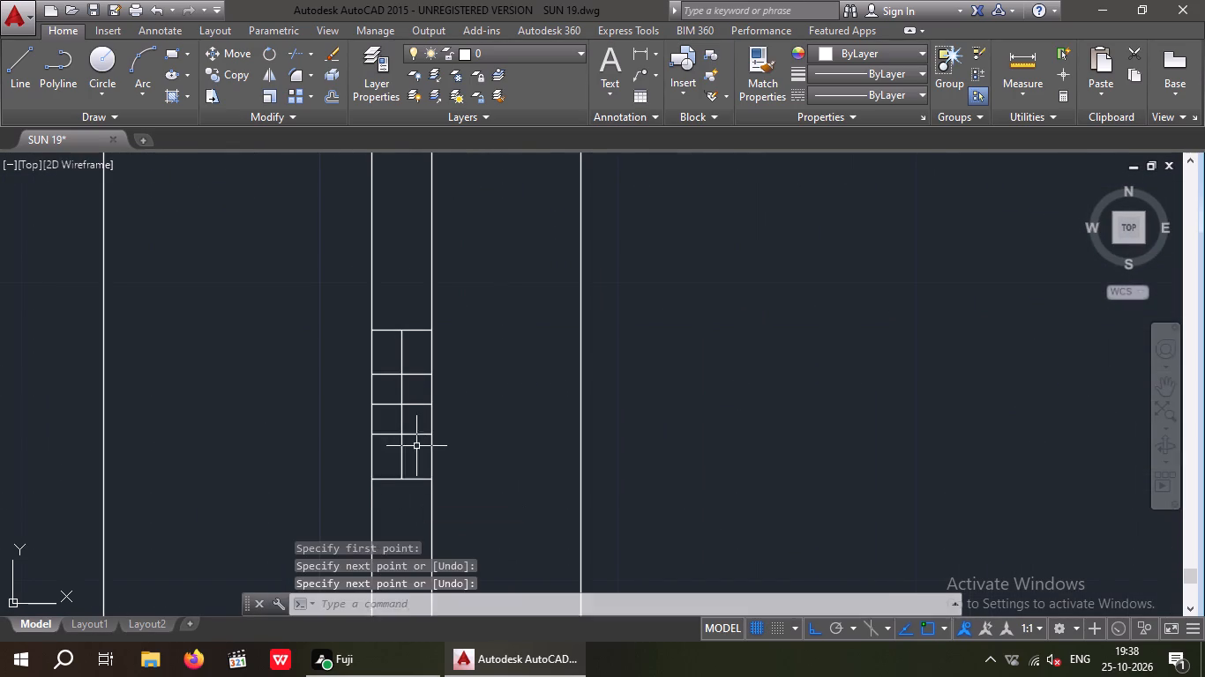
Draw a vertical centre line through the lower hinge beside the pillar, joining the midpoints of its top and bottom lines.
{"action": "scroll", "coordinate": [416, 446], "scroll_direction": "down", "scroll_amount": 3}
{"action": "middle_click_drag", "start_coordinate": [486, 465], "coordinate": [463, 361]}
{"action": "scroll", "coordinate": [463, 357], "scroll_direction": "down", "scroll_amount": 2}
{"action": "scroll", "coordinate": [441, 470], "scroll_direction": "up", "scroll_amount": 3}
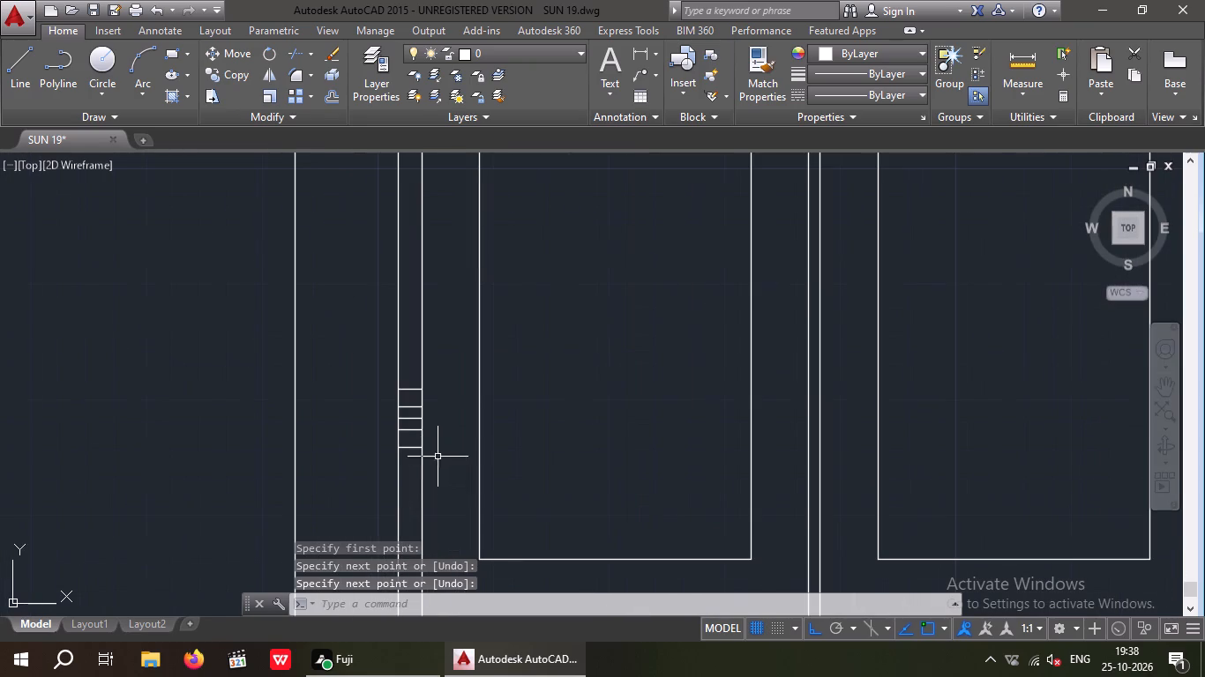
{"action": "key", "text": "space"}
{"action": "left_click", "coordinate": [410, 384]}
{"action": "scroll", "coordinate": [422, 467], "scroll_direction": "up", "scroll_amount": 3}
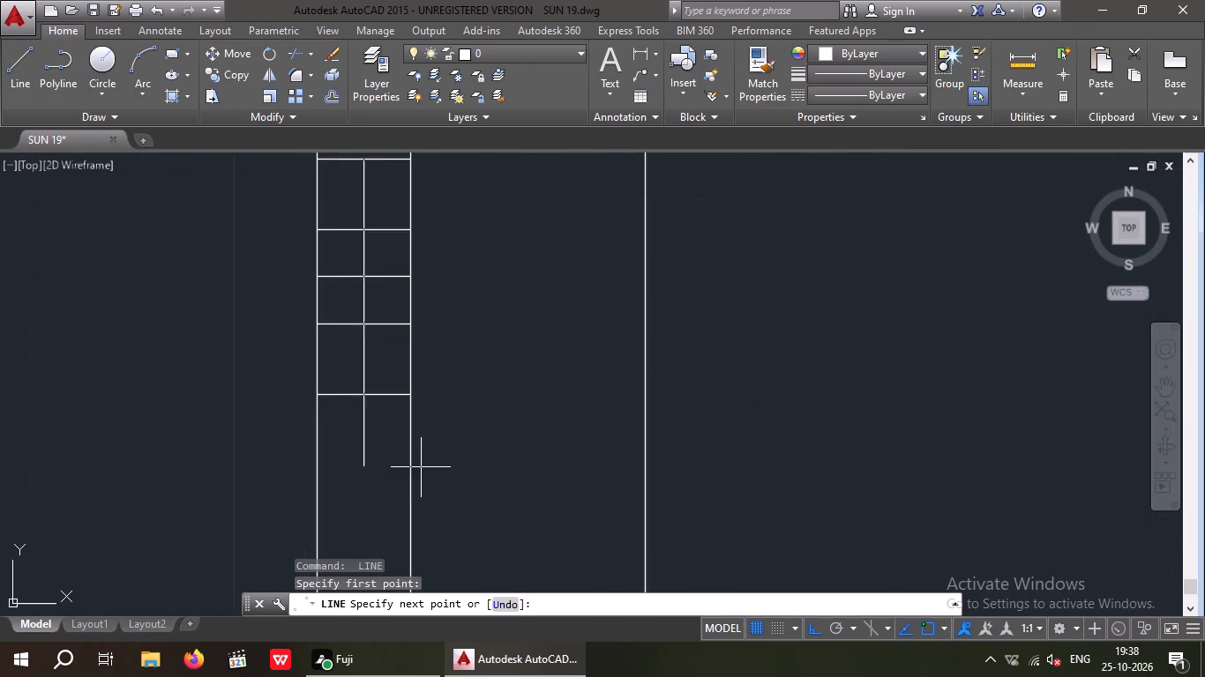
{"action": "left_click", "coordinate": [365, 396]}
{"action": "scroll", "coordinate": [370, 420], "scroll_direction": "down", "scroll_amount": 2}
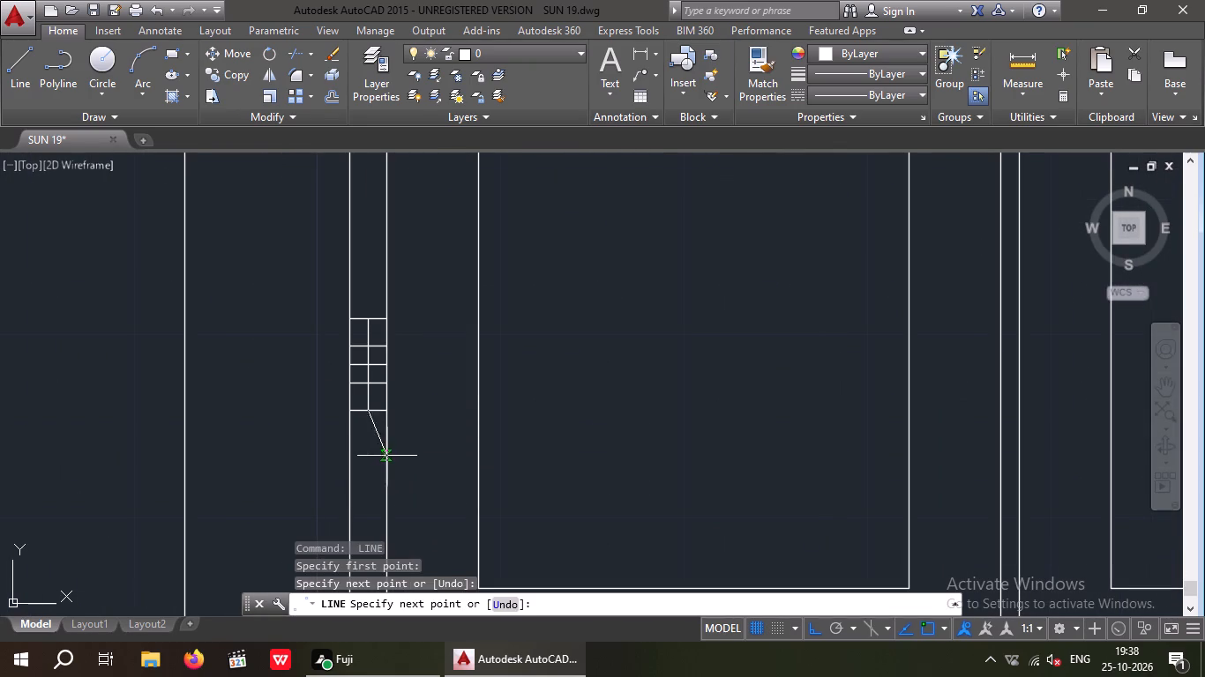
{"action": "key", "text": "Escape"}
{"action": "key", "text": "Escape"}
{"action": "key", "text": "Escape"}
Trim the lower hinge beside the pillar: inner horizontals on the leaf-side half, top and bottom lines on the pillar-side half.
{"action": "type", "text": "TR"}
{"action": "key", "text": "space"}
{"action": "key", "text": "space"}
{"action": "scroll", "coordinate": [383, 353], "scroll_direction": "up", "scroll_amount": 2}
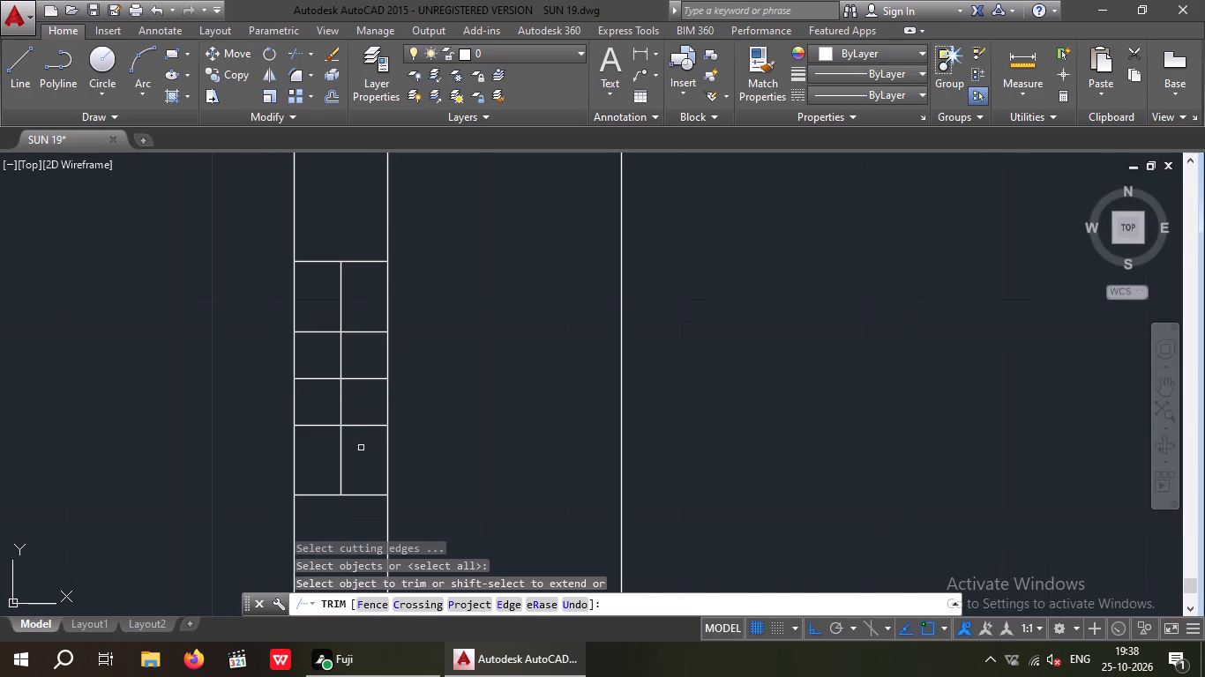
{"action": "left_click_drag", "start_coordinate": [371, 444], "coordinate": [370, 426]}
{"action": "left_click", "coordinate": [367, 324]}
{"action": "left_click_drag", "start_coordinate": [332, 521], "coordinate": [323, 500]}
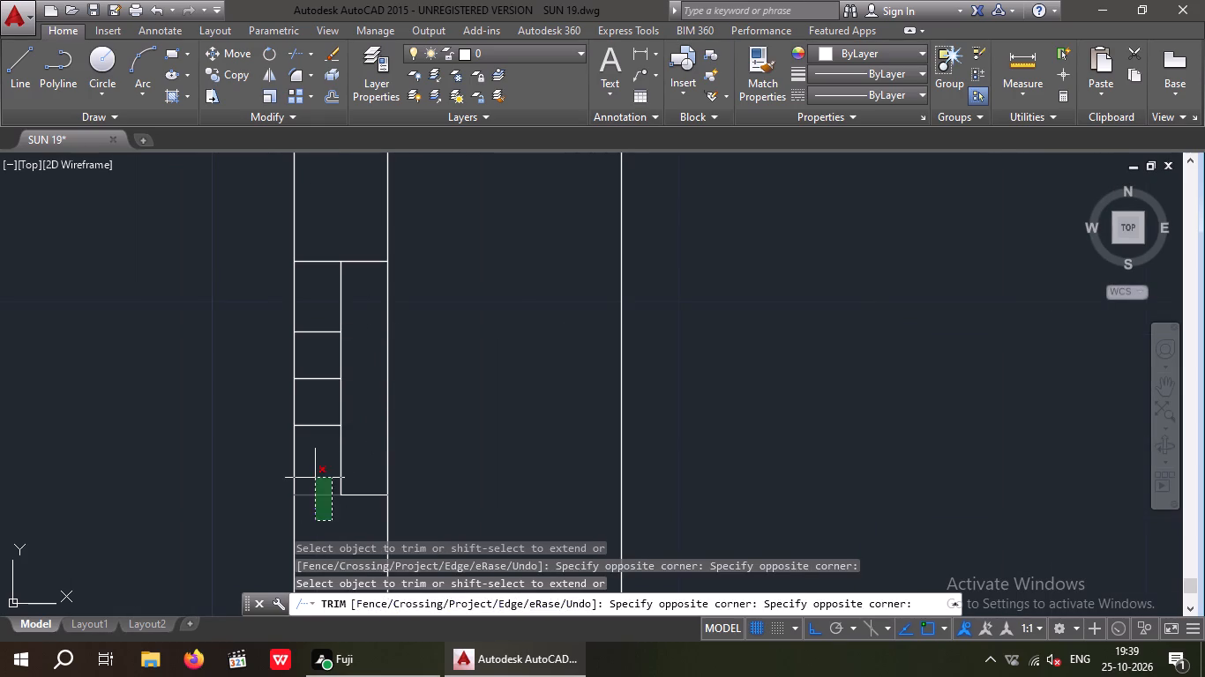
{"action": "left_click", "coordinate": [315, 478]}
{"action": "left_click", "coordinate": [324, 297]}
{"action": "left_click", "coordinate": [308, 230]}
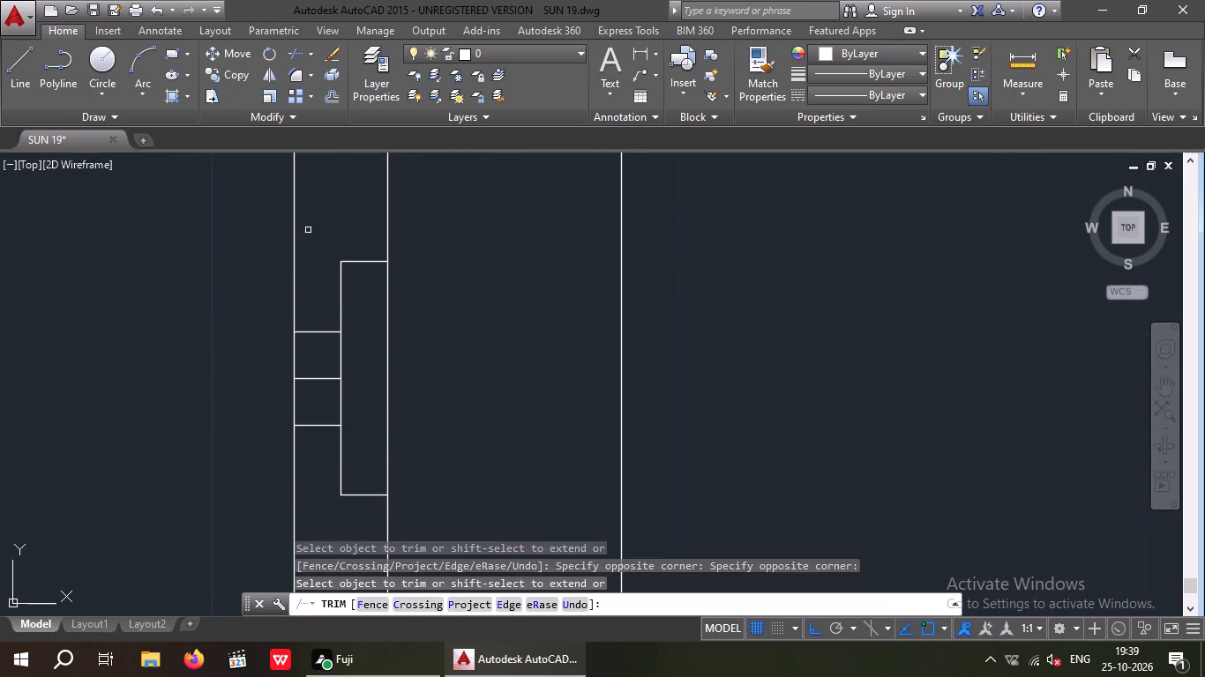
{"action": "key", "text": "Escape"}
{"action": "key", "text": "Escape"}
Erase the middle horizontal line of the lower hinge beside the pillar.
{"action": "scroll", "coordinate": [321, 376], "scroll_direction": "up", "scroll_amount": 2}
{"action": "left_click_drag", "start_coordinate": [329, 415], "coordinate": [318, 392]}
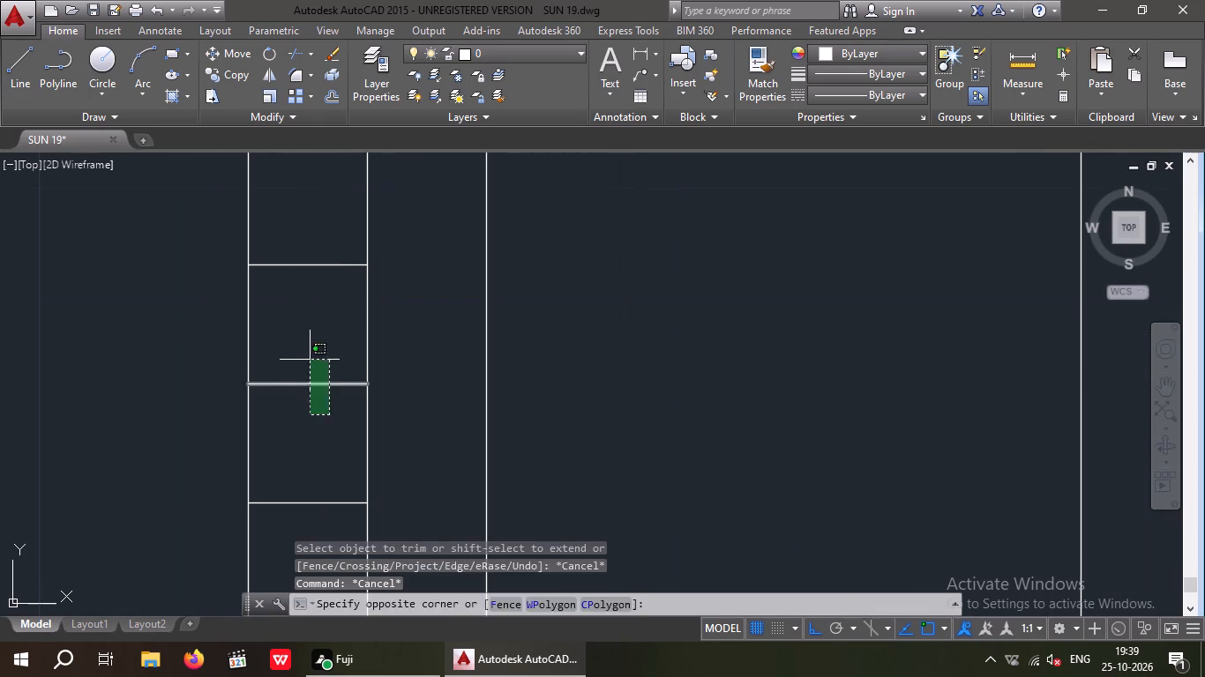
{"action": "left_click", "coordinate": [310, 360]}
{"action": "key", "text": "Delete"}
Erase the middle horizontal line of the right leaf's lower hinge.
{"action": "scroll", "coordinate": [315, 365], "scroll_direction": "down", "scroll_amount": 5}
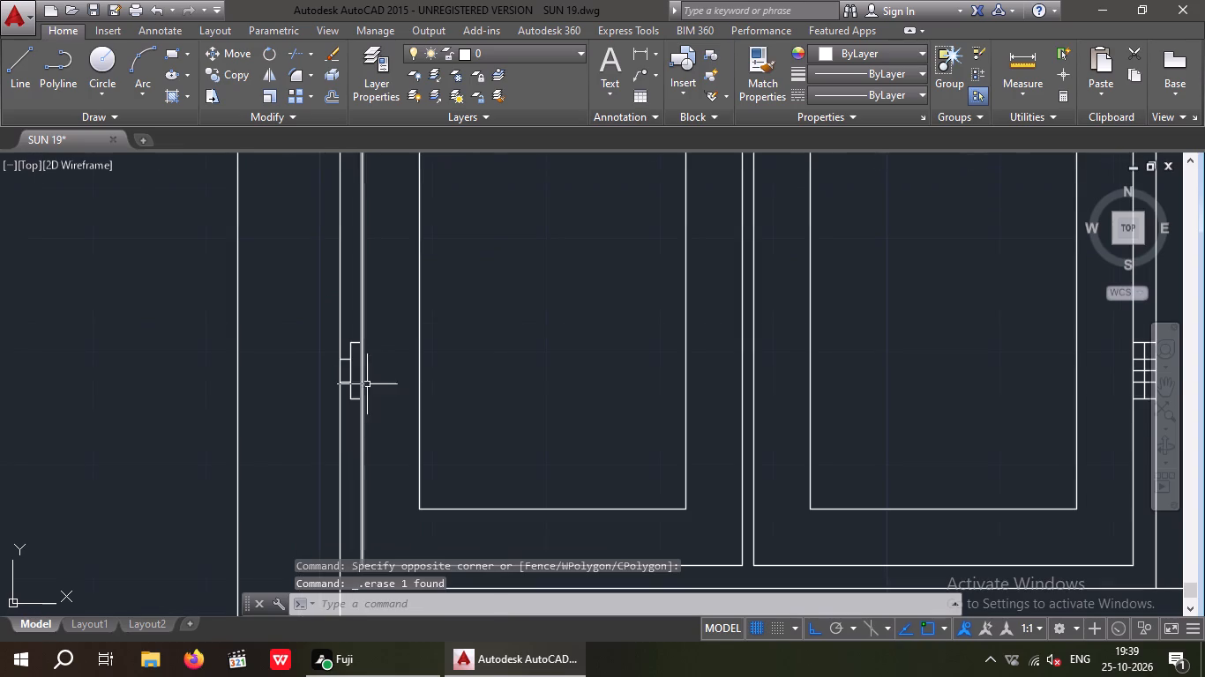
{"action": "middle_click_drag", "start_coordinate": [536, 381], "coordinate": [341, 413]}
{"action": "scroll", "coordinate": [390, 389], "scroll_direction": "down", "scroll_amount": 2}
{"action": "scroll", "coordinate": [612, 391], "scroll_direction": "up", "scroll_amount": 4}
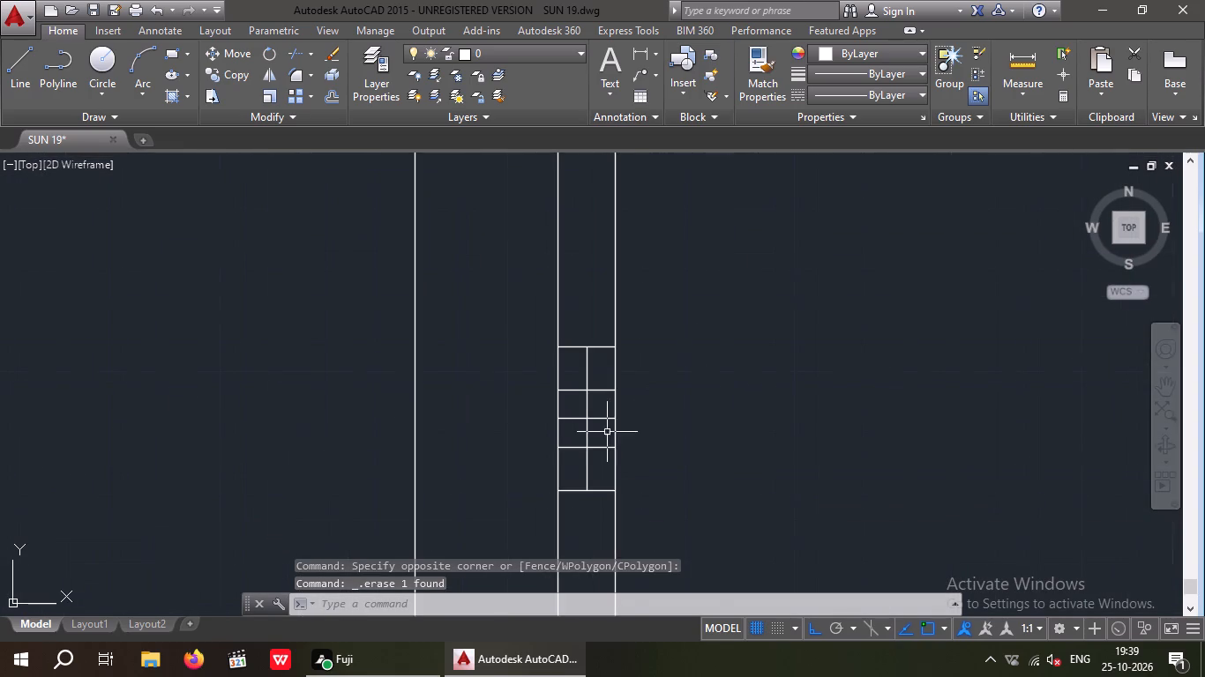
{"action": "scroll", "coordinate": [582, 435], "scroll_direction": "up", "scroll_amount": 1}
{"action": "left_click", "coordinate": [568, 426]}
{"action": "left_click", "coordinate": [555, 385]}
{"action": "key", "text": "Delete"}
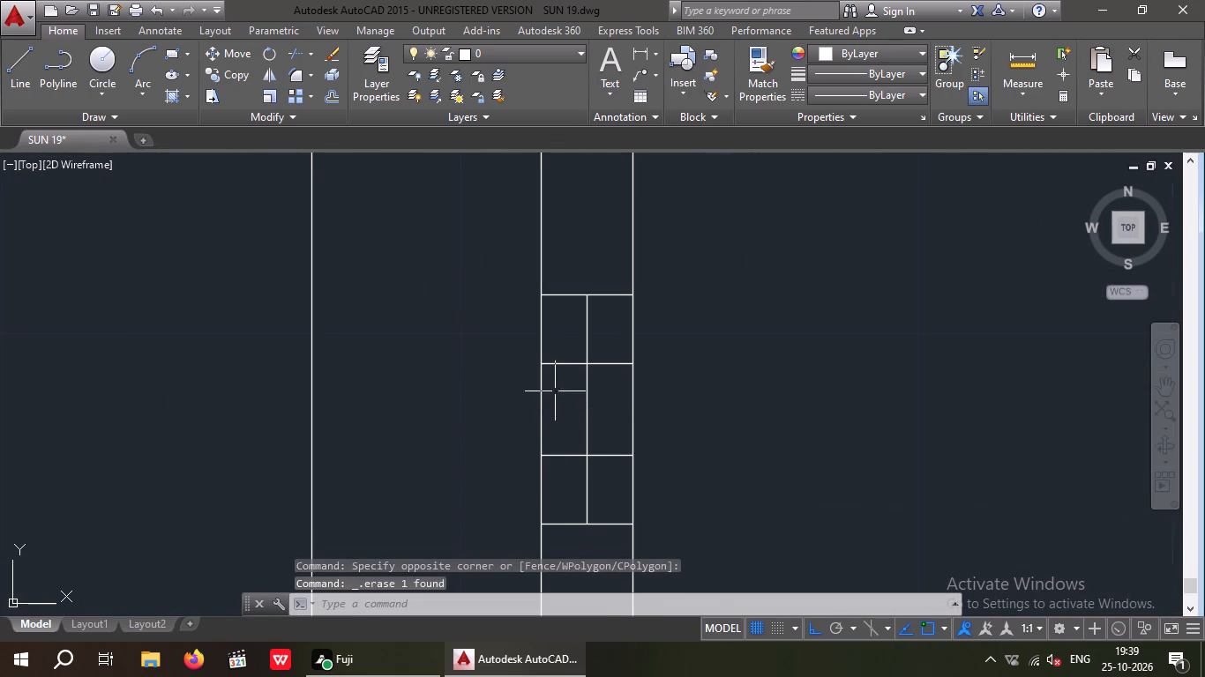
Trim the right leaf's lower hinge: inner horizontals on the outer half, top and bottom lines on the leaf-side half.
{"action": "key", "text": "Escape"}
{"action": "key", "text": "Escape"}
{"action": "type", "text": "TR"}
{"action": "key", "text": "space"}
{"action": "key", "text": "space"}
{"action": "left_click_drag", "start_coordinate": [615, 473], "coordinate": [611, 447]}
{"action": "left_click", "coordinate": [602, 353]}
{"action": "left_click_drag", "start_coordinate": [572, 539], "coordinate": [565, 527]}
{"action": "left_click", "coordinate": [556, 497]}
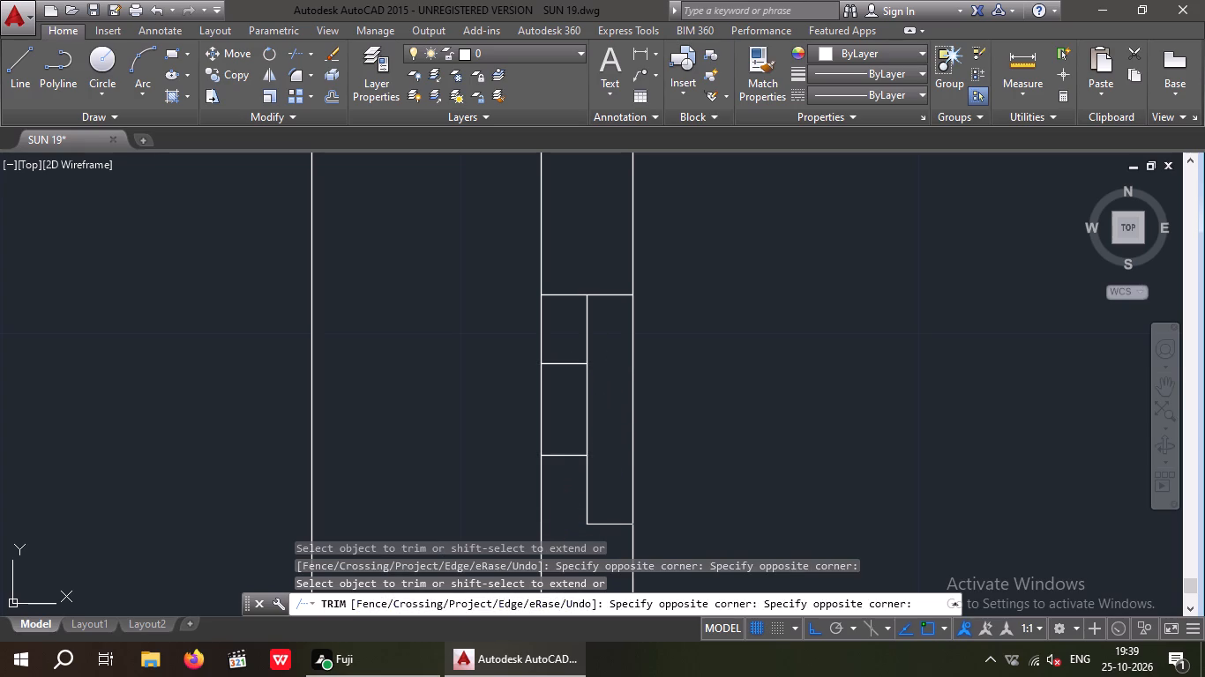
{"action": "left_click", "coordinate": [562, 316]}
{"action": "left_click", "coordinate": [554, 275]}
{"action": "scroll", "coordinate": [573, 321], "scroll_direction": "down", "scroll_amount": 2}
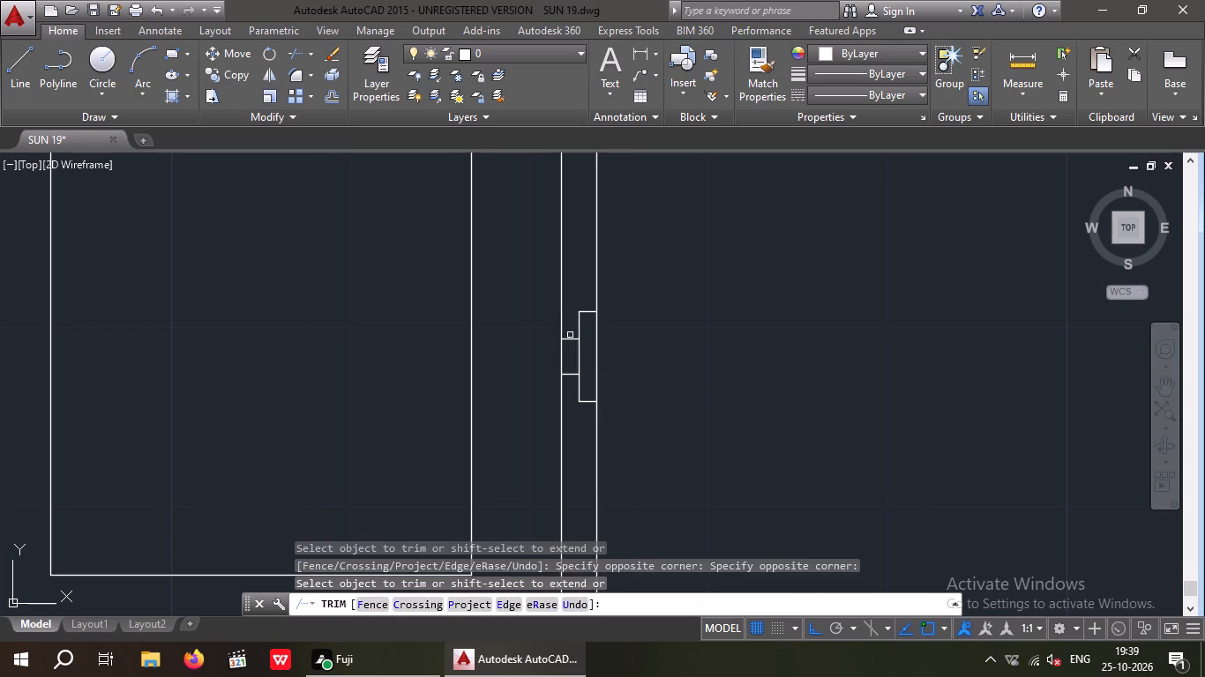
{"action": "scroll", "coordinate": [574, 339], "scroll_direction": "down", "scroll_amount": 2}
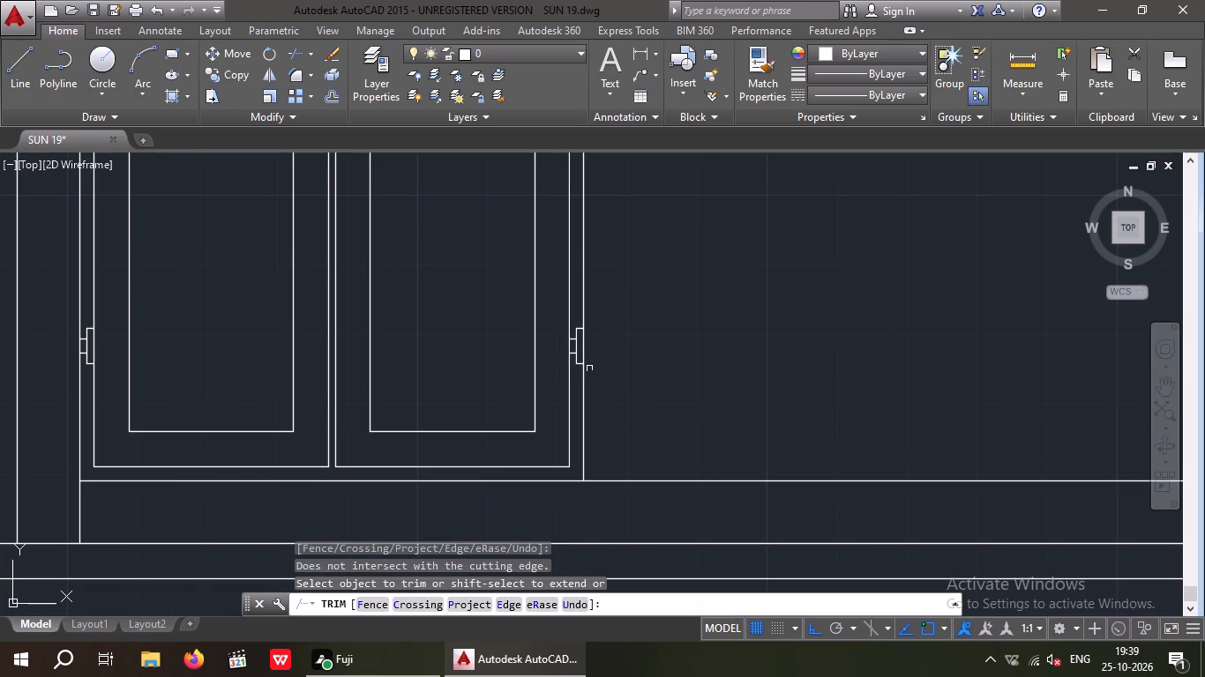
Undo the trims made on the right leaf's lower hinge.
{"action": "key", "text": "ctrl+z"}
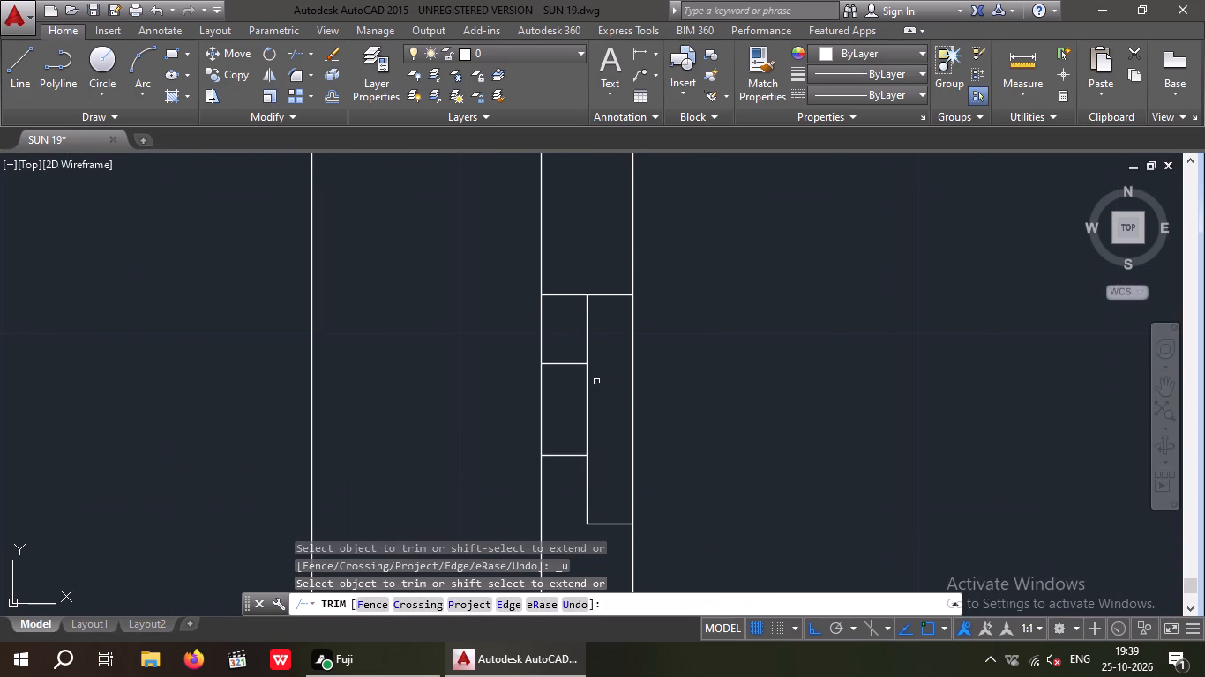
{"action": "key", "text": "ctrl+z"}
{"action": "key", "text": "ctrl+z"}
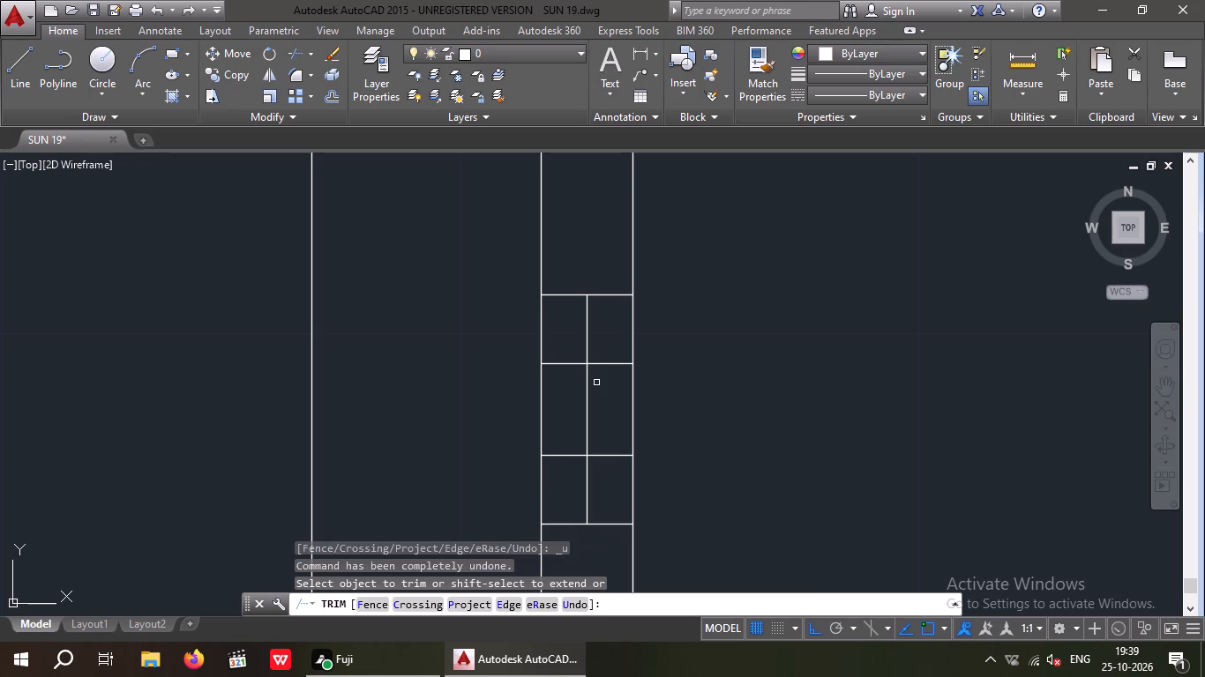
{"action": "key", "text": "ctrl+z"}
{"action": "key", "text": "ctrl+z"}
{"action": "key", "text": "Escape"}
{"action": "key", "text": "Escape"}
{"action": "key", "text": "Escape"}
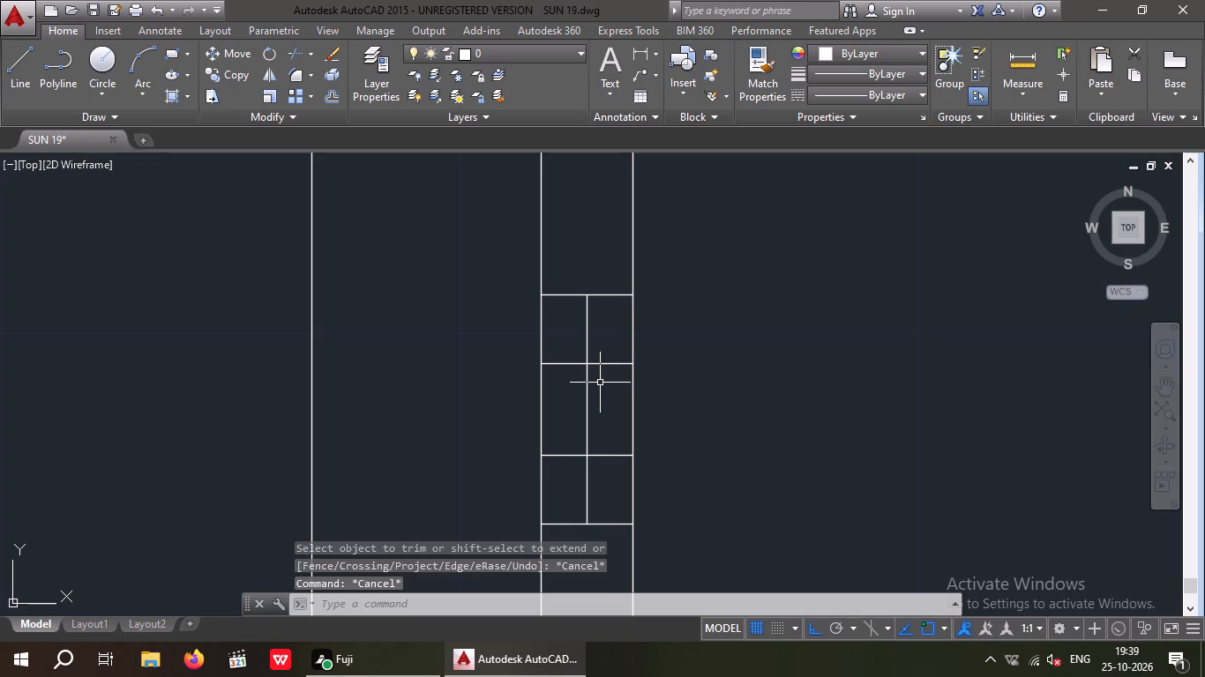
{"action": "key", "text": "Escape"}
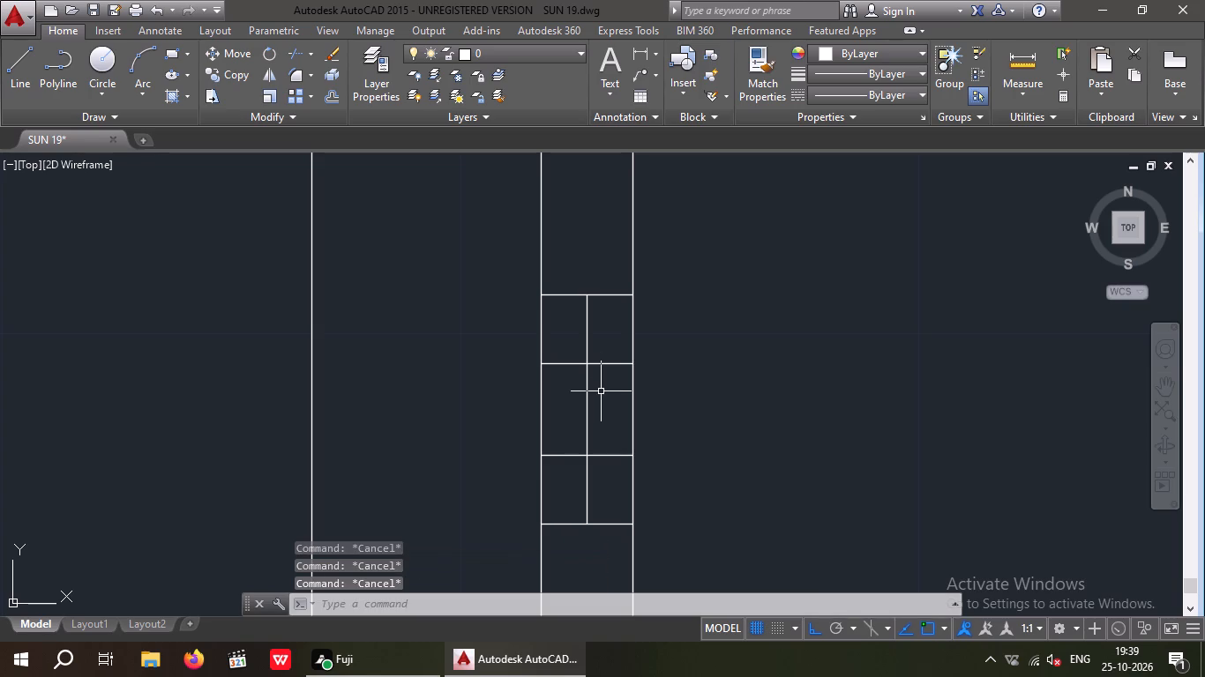
Trim the right leaf's lower hinge: top and bottom lines on the outer half, inner horizontals on the leaf-side half.
{"action": "key", "text": "t"}
{"action": "key", "text": "r"}
{"action": "key", "text": "space"}
{"action": "key", "text": "space"}
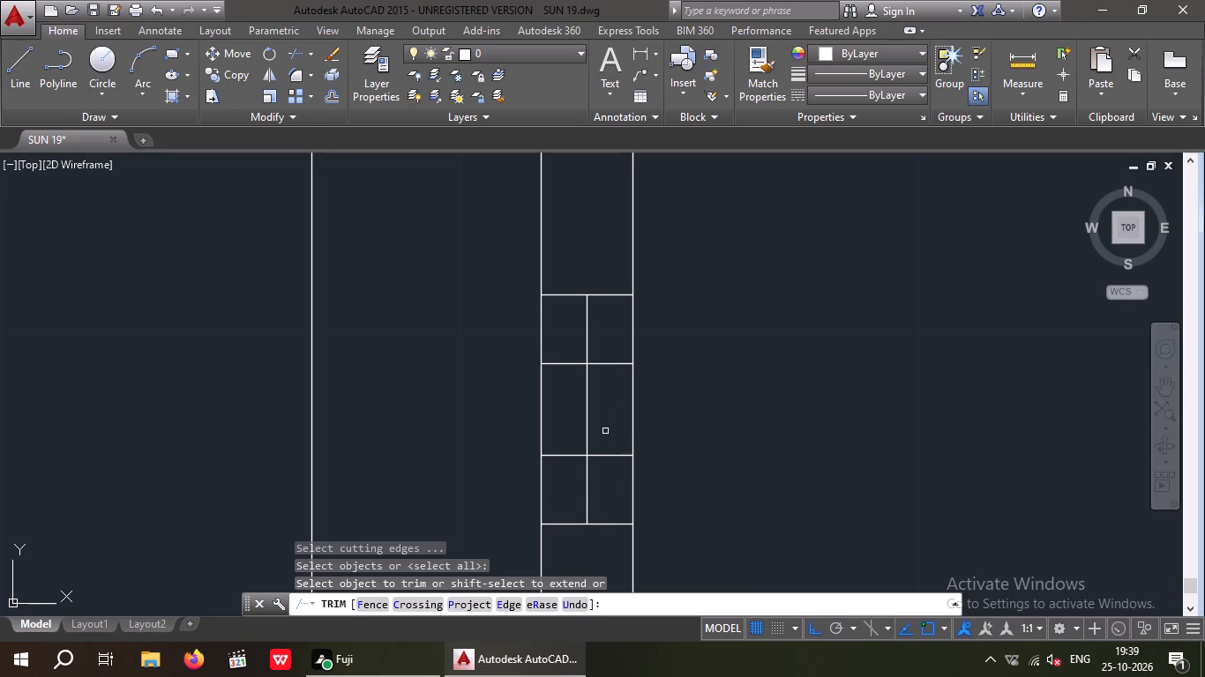
{"action": "left_click", "coordinate": [608, 294]}
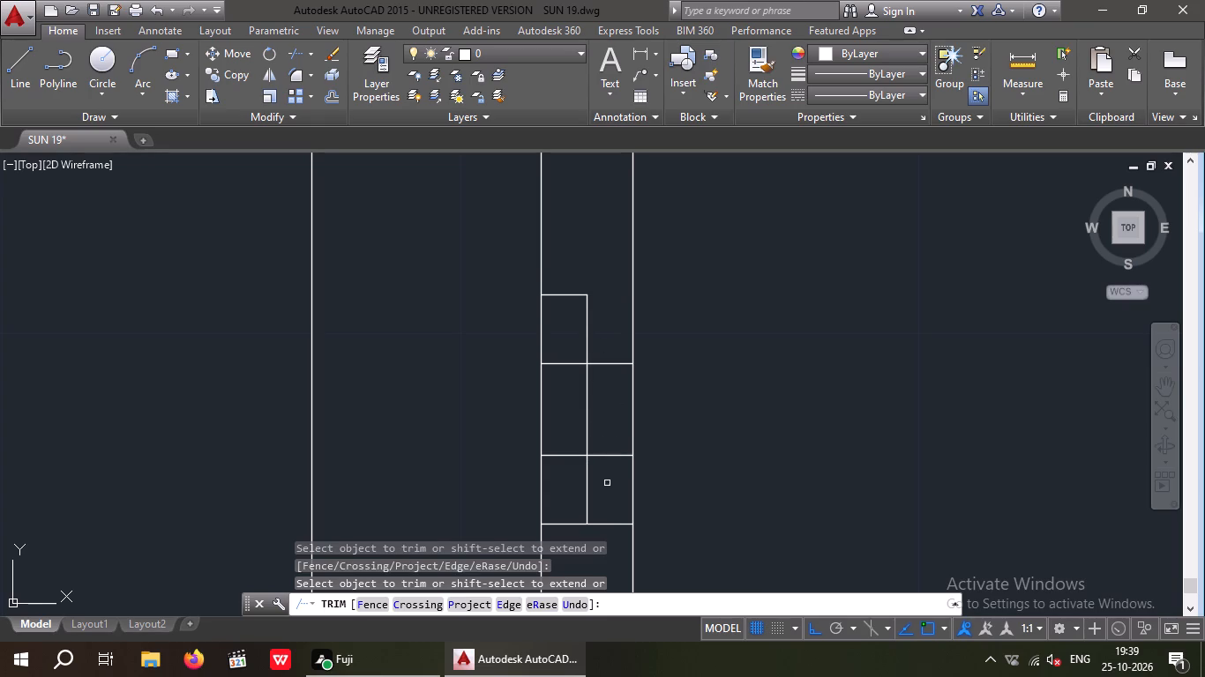
{"action": "left_click", "coordinate": [612, 528]}
{"action": "left_click_drag", "start_coordinate": [610, 535], "coordinate": [603, 503]}
{"action": "left_click", "coordinate": [603, 495]}
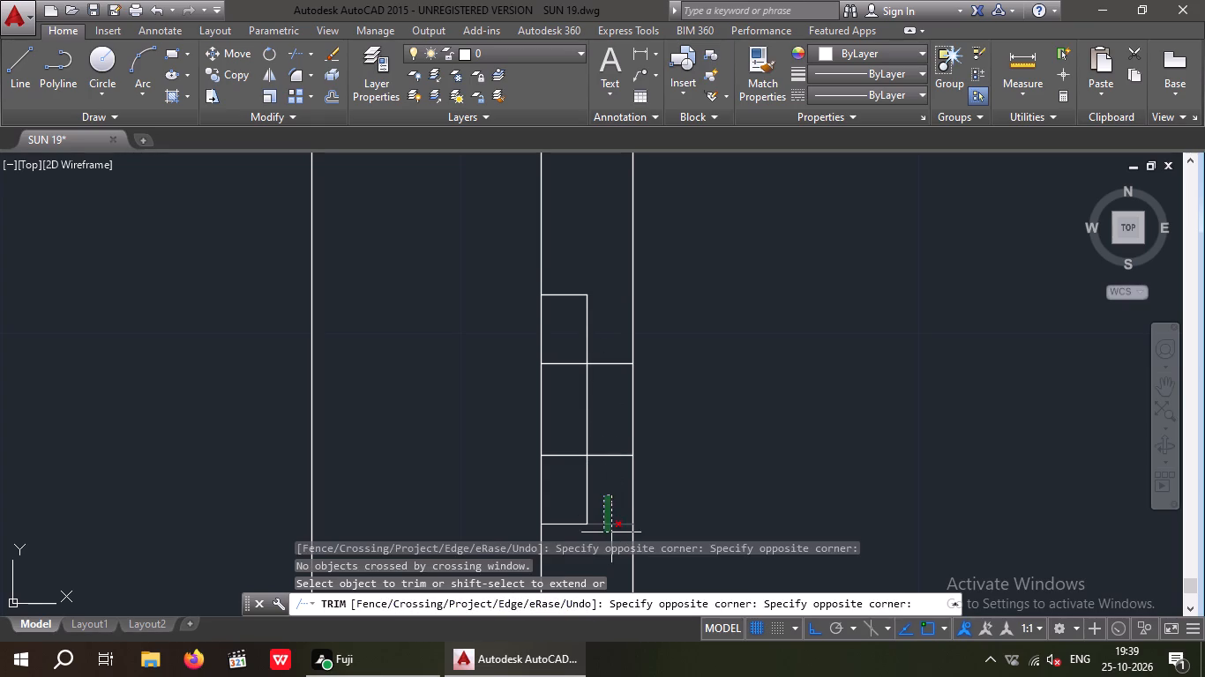
{"action": "left_click", "coordinate": [612, 534]}
{"action": "left_click_drag", "start_coordinate": [573, 475], "coordinate": [560, 442]}
{"action": "left_click", "coordinate": [549, 348]}
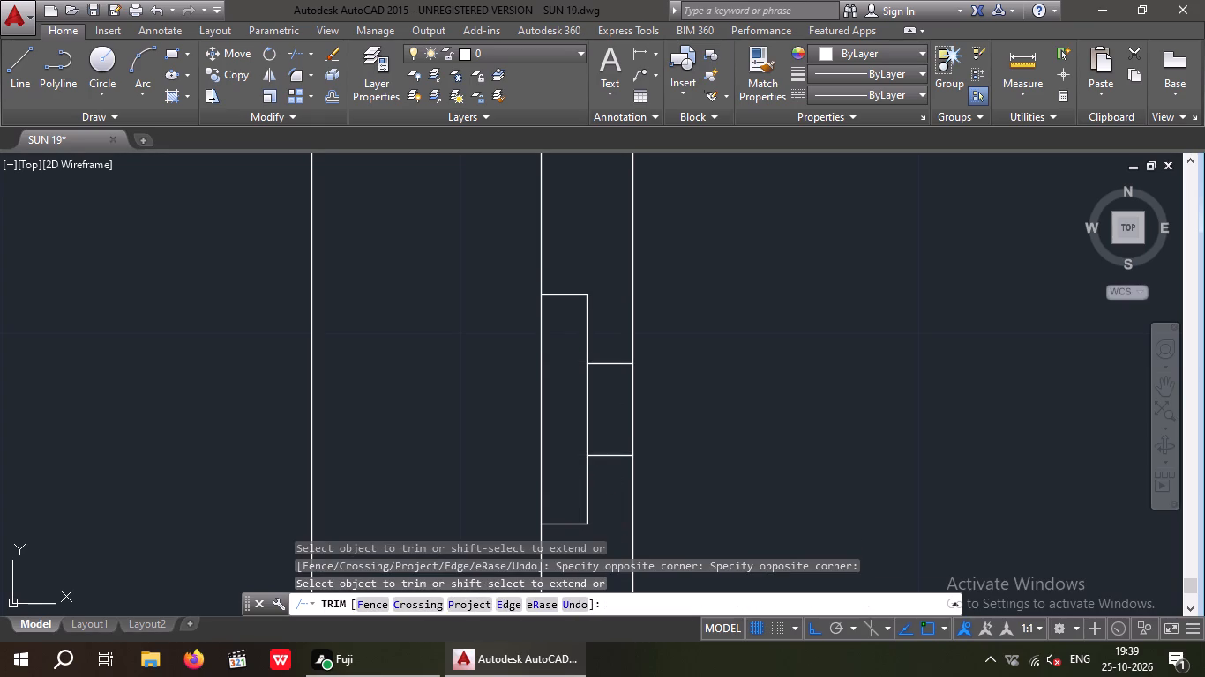
Erase the middle horizontal line of the right leaf's upper hinge.
{"action": "scroll", "coordinate": [554, 356], "scroll_direction": "down", "scroll_amount": 3}
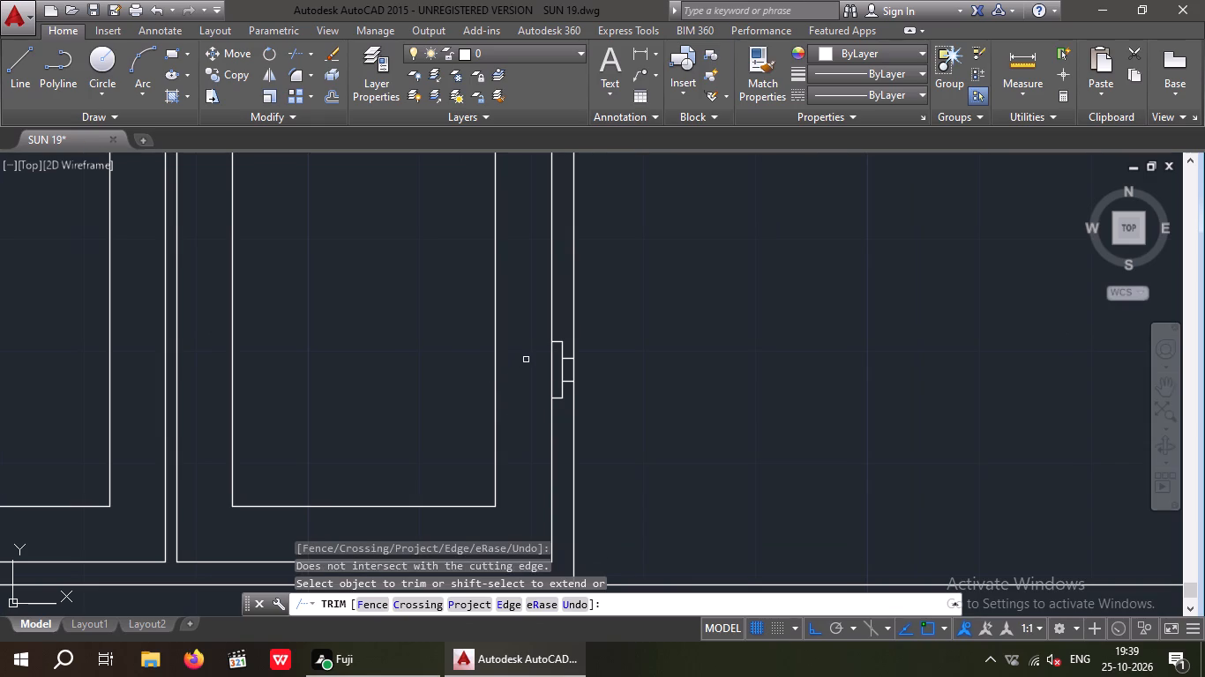
{"action": "middle_click_drag", "start_coordinate": [528, 371], "coordinate": [519, 477]}
{"action": "scroll", "coordinate": [525, 424], "scroll_direction": "down", "scroll_amount": 3}
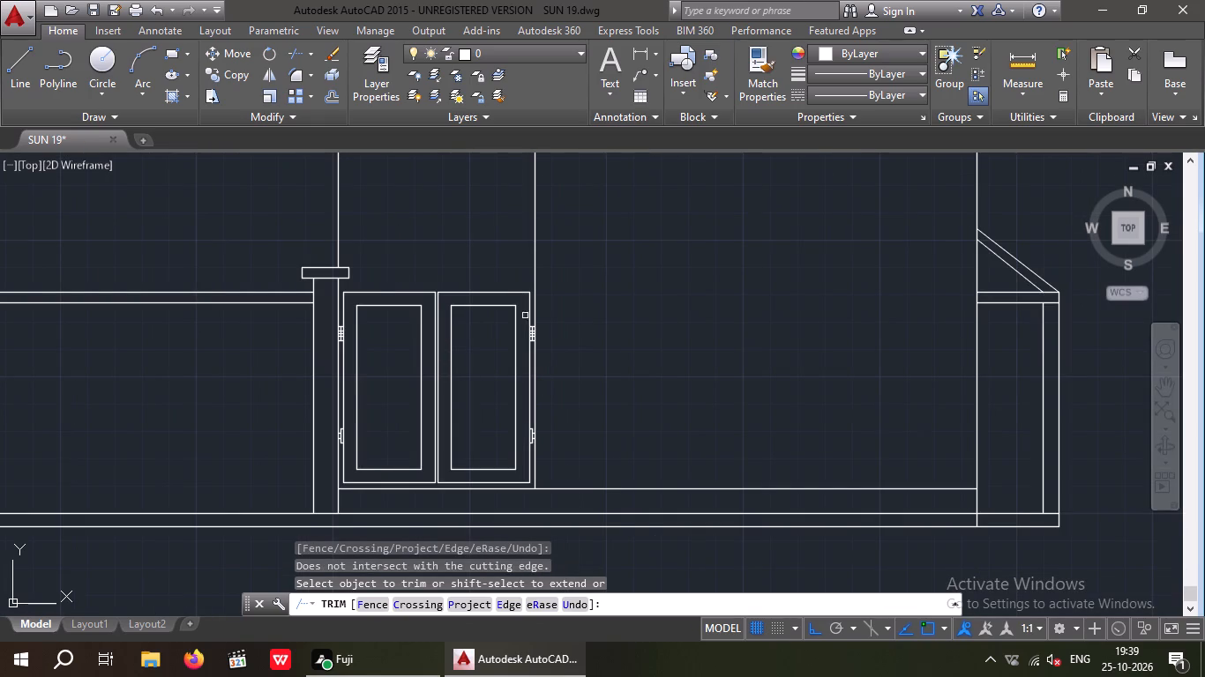
{"action": "scroll", "coordinate": [525, 346], "scroll_direction": "up", "scroll_amount": 4}
{"action": "middle_click_drag", "start_coordinate": [559, 311], "coordinate": [564, 344]}
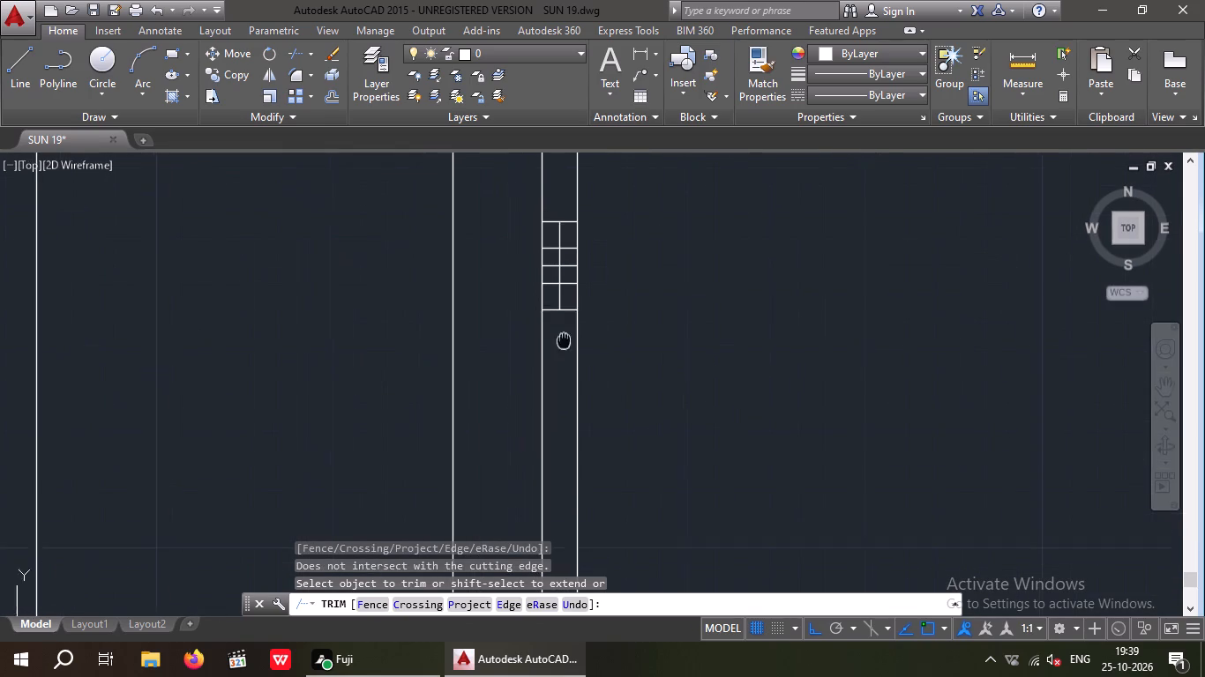
{"action": "middle_click_drag", "start_coordinate": [564, 344], "coordinate": [560, 399]}
{"action": "key", "text": "Escape"}
{"action": "key", "text": "Escape"}
{"action": "scroll", "coordinate": [538, 327], "scroll_direction": "up", "scroll_amount": 3}
{"action": "left_click_drag", "start_coordinate": [567, 350], "coordinate": [556, 335]}
{"action": "left_click", "coordinate": [549, 317]}
{"action": "key", "text": "Delete"}
Trim the right leaf's upper hinge: top and bottom lines on the outer half, inner horizontals on the leaf-side half.
{"action": "scroll", "coordinate": [554, 333], "scroll_direction": "down", "scroll_amount": 4}
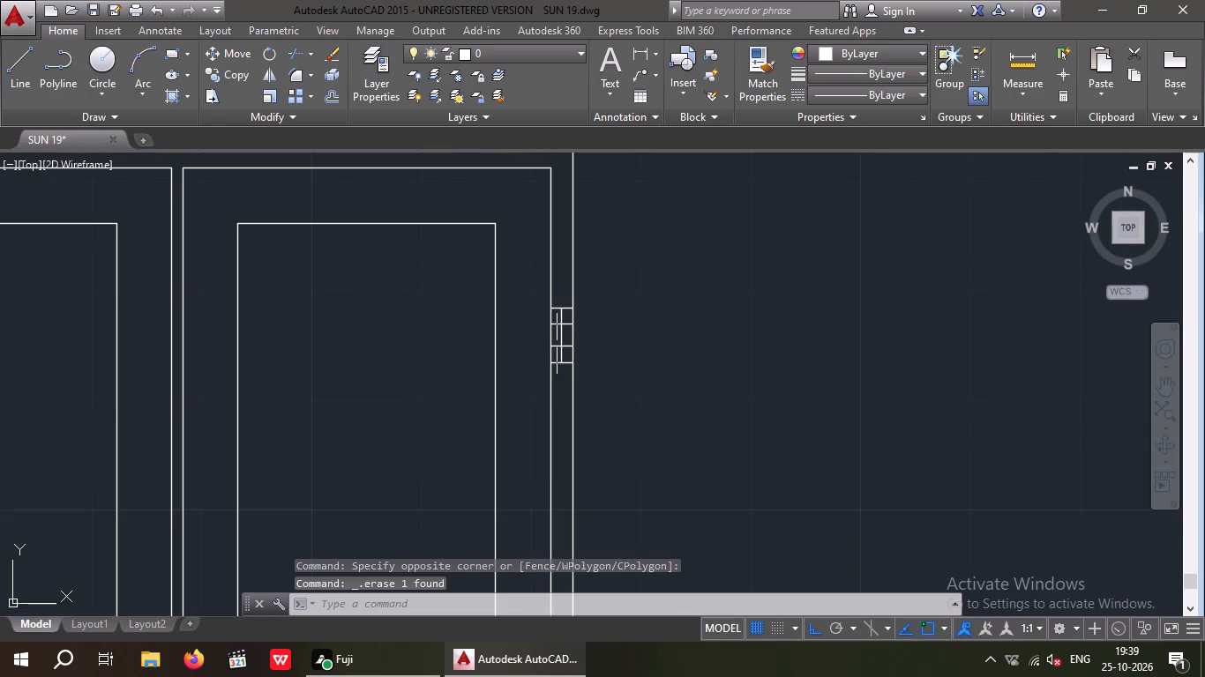
{"action": "key", "text": "Escape"}
{"action": "key", "text": "Escape"}
{"action": "type", "text": "TR"}
{"action": "key", "text": "space"}
{"action": "key", "text": "space"}
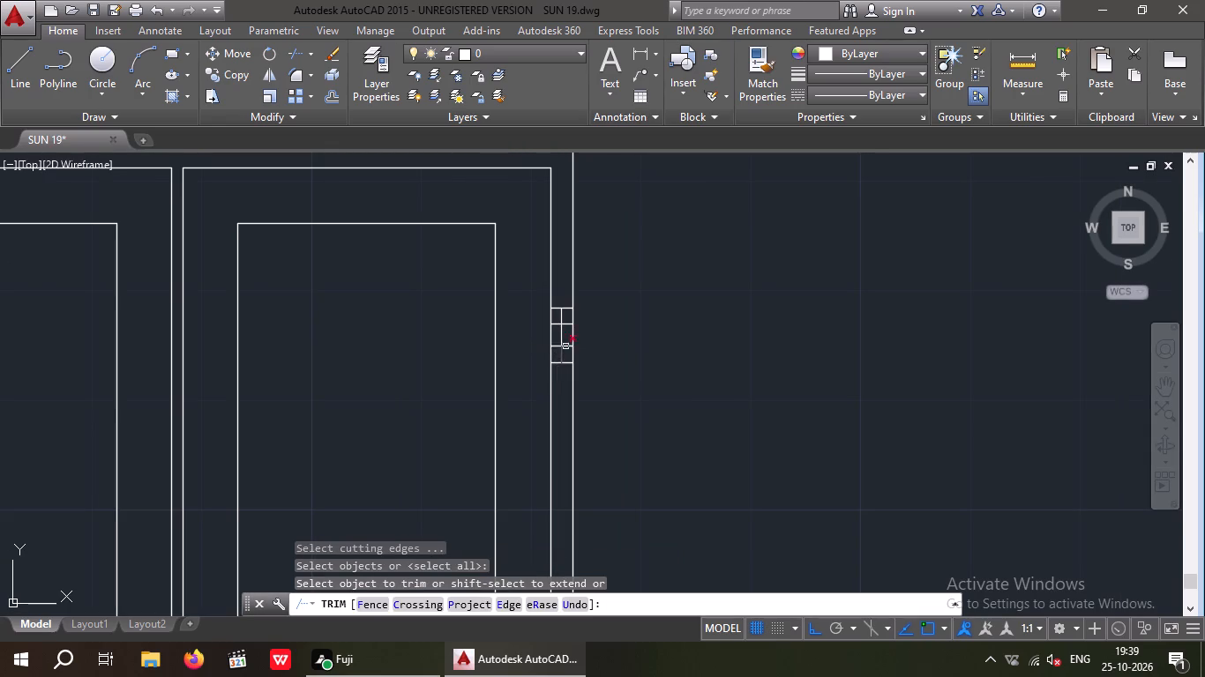
{"action": "scroll", "coordinate": [573, 335], "scroll_direction": "up", "scroll_amount": 3}
{"action": "left_click_drag", "start_coordinate": [551, 476], "coordinate": [548, 460]}
{"action": "left_click", "coordinate": [549, 434]}
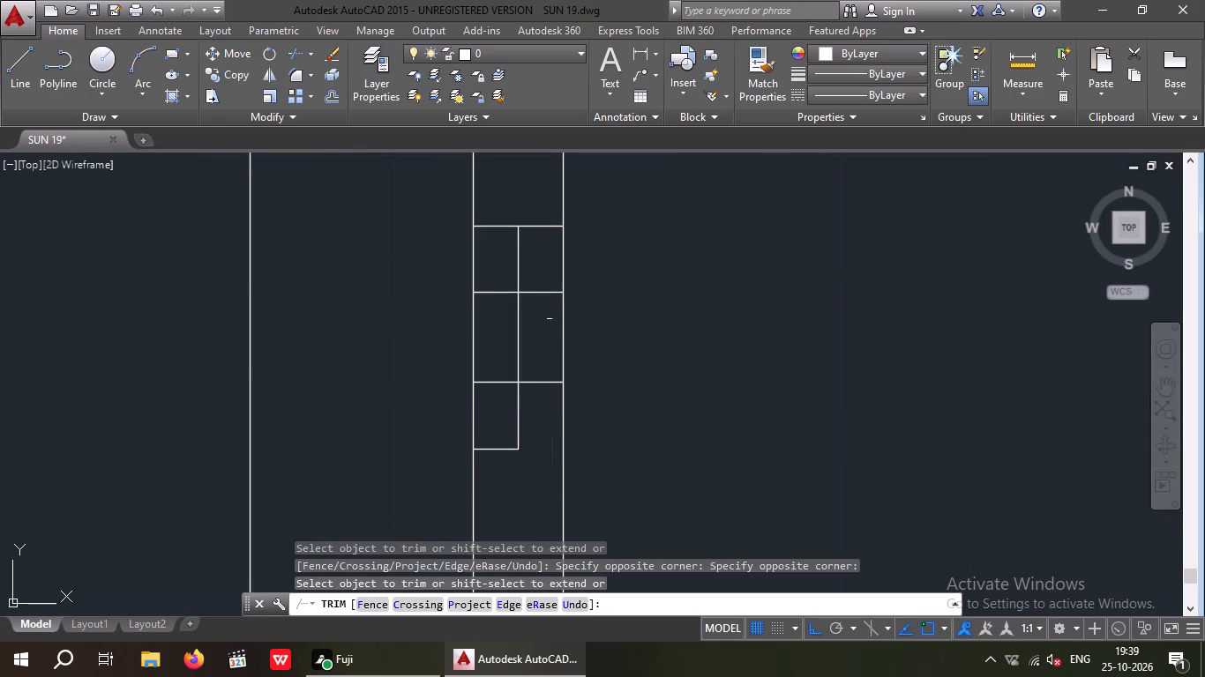
{"action": "left_click", "coordinate": [544, 266]}
{"action": "left_click", "coordinate": [530, 197]}
{"action": "left_click_drag", "start_coordinate": [505, 397], "coordinate": [501, 377]}
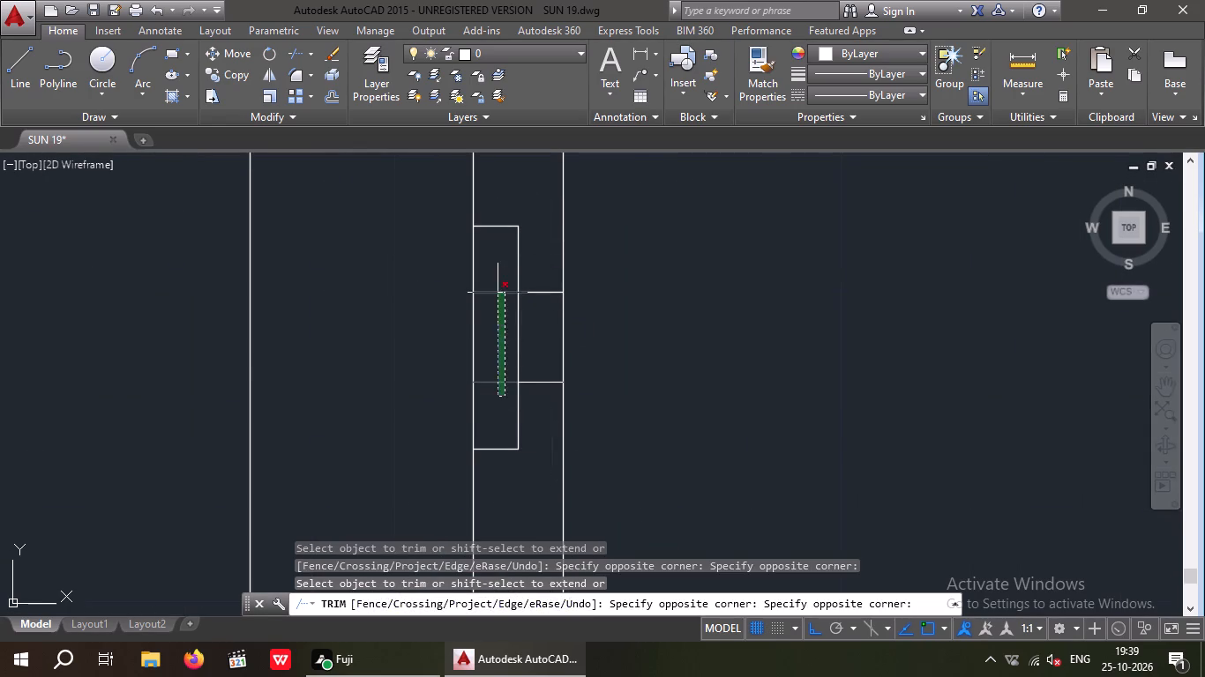
{"action": "left_click", "coordinate": [498, 293]}
Erase the middle horizontal line of the upper hinge beside the pillar.
{"action": "scroll", "coordinate": [495, 306], "scroll_direction": "down", "scroll_amount": 2}
{"action": "middle_click_drag", "start_coordinate": [602, 365], "coordinate": [630, 359]}
{"action": "scroll", "coordinate": [729, 334], "scroll_direction": "down", "scroll_amount": 2}
{"action": "middle_click_drag", "start_coordinate": [722, 387], "coordinate": [737, 295]}
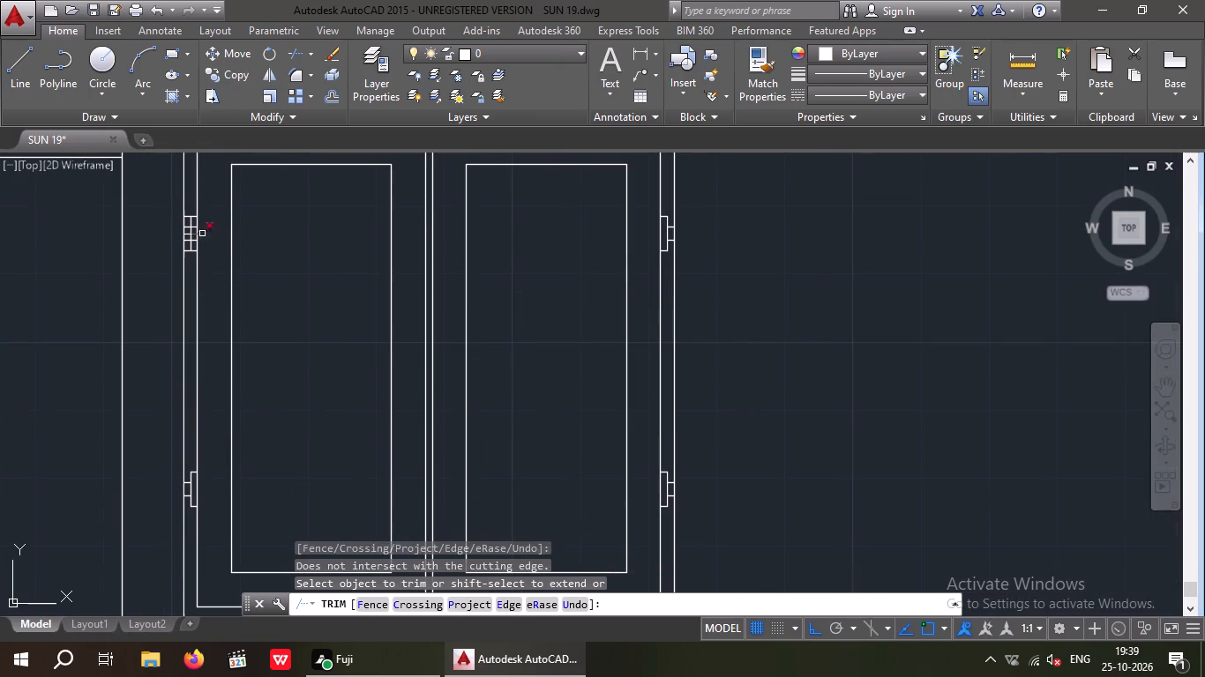
{"action": "middle_click_drag", "start_coordinate": [227, 238], "coordinate": [502, 317]}
{"action": "scroll", "coordinate": [455, 317], "scroll_direction": "up", "scroll_amount": 3}
{"action": "key", "text": "Escape"}
{"action": "key", "text": "Escape"}
{"action": "scroll", "coordinate": [480, 307], "scroll_direction": "up", "scroll_amount": 3}
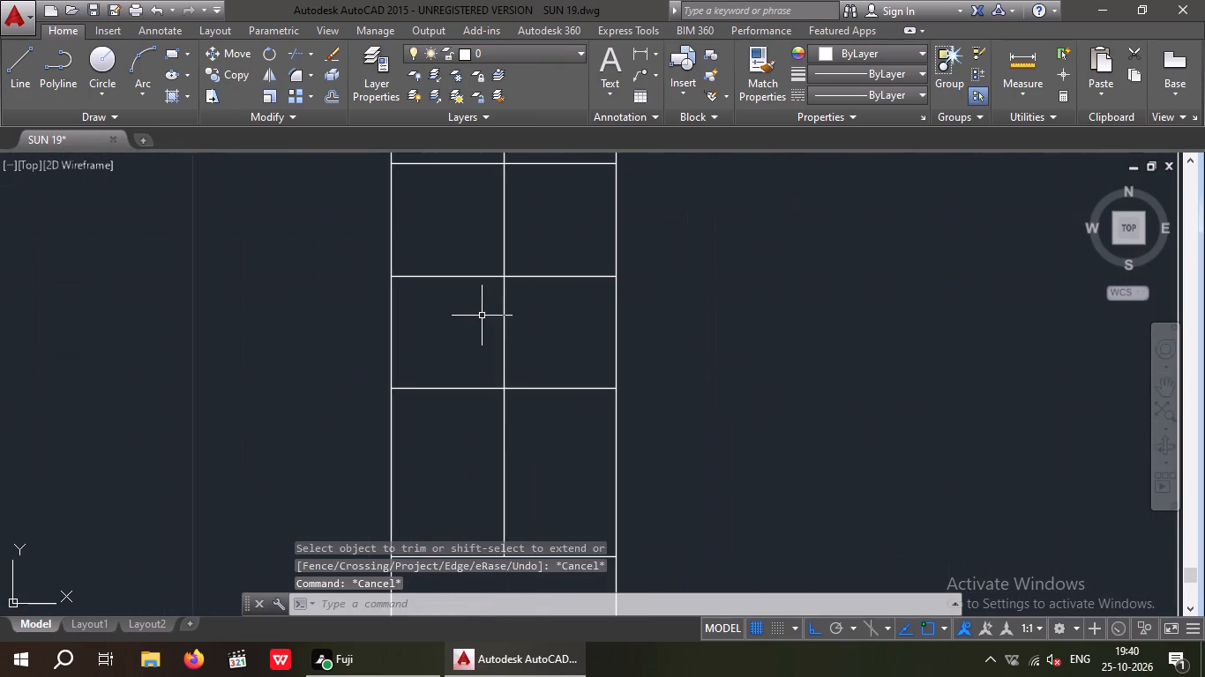
{"action": "left_click_drag", "start_coordinate": [472, 306], "coordinate": [442, 283]}
{"action": "left_click", "coordinate": [426, 252]}
{"action": "key", "text": "Delete"}
Trim the upper hinge beside the pillar: top and bottom lines on the pillar-side half, inner horizontals on the leaf-side half.
{"action": "scroll", "coordinate": [426, 252], "scroll_direction": "down", "scroll_amount": 3}
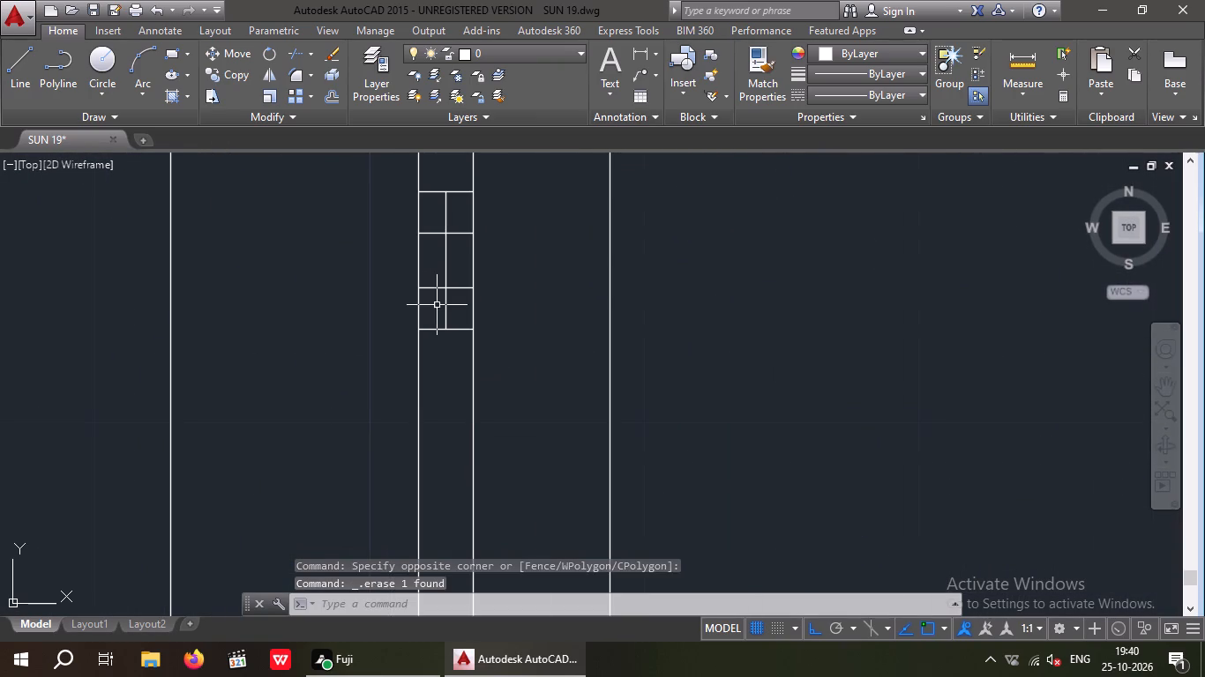
{"action": "key", "text": "Escape"}
{"action": "key", "text": "Escape"}
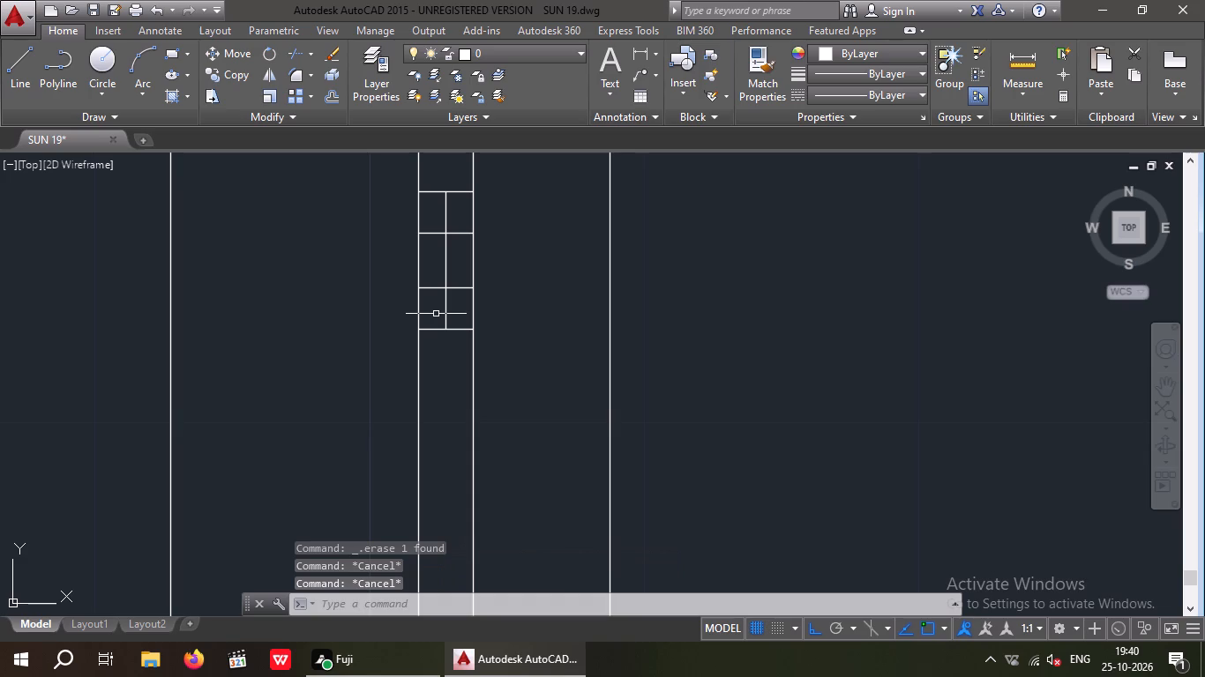
{"action": "type", "text": "TR"}
{"action": "key", "text": "space"}
{"action": "key", "text": "space"}
{"action": "scroll", "coordinate": [428, 329], "scroll_direction": "up", "scroll_amount": 1}
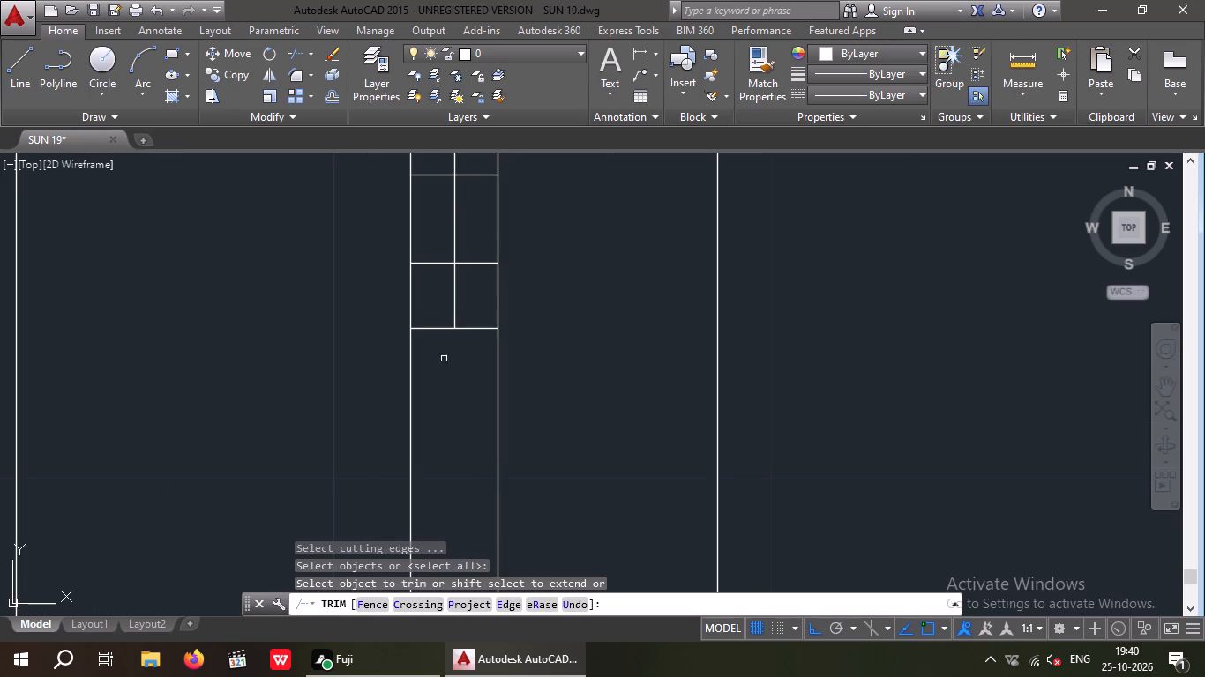
{"action": "left_click_drag", "start_coordinate": [440, 349], "coordinate": [423, 327]}
{"action": "left_click", "coordinate": [421, 309]}
{"action": "middle_click_drag", "start_coordinate": [436, 333], "coordinate": [430, 555]}
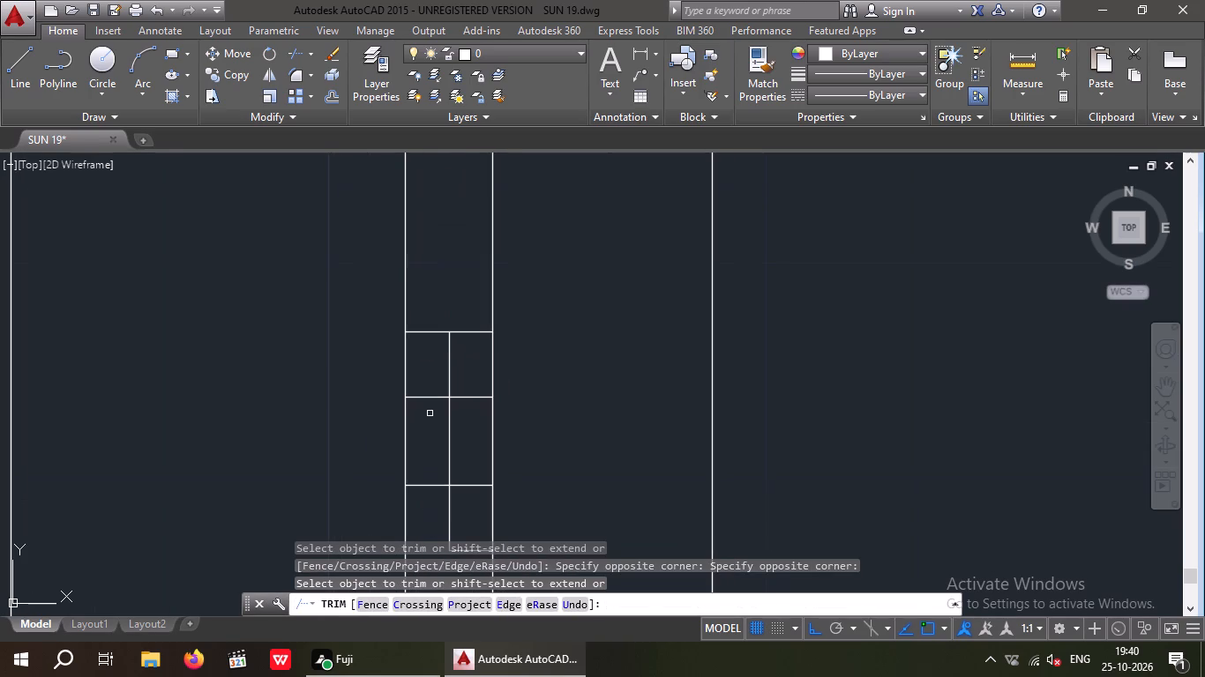
{"action": "left_click_drag", "start_coordinate": [436, 364], "coordinate": [430, 346]}
{"action": "left_click", "coordinate": [421, 308]}
{"action": "left_click_drag", "start_coordinate": [479, 506], "coordinate": [467, 466]}
{"action": "left_click", "coordinate": [470, 386]}
{"action": "scroll", "coordinate": [471, 384], "scroll_direction": "down", "scroll_amount": 3}
{"action": "middle_click_drag", "start_coordinate": [494, 420], "coordinate": [446, 378]}
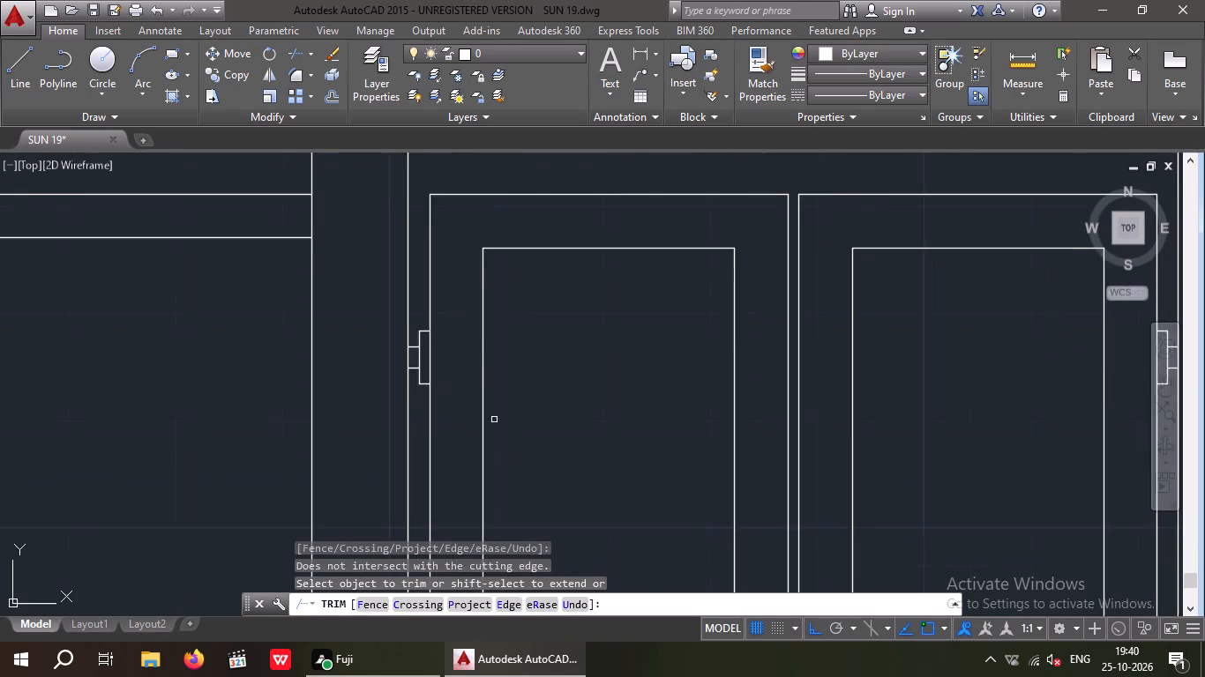
{"action": "scroll", "coordinate": [469, 365], "scroll_direction": "down", "scroll_amount": 1}
{"action": "key", "text": "Escape"}
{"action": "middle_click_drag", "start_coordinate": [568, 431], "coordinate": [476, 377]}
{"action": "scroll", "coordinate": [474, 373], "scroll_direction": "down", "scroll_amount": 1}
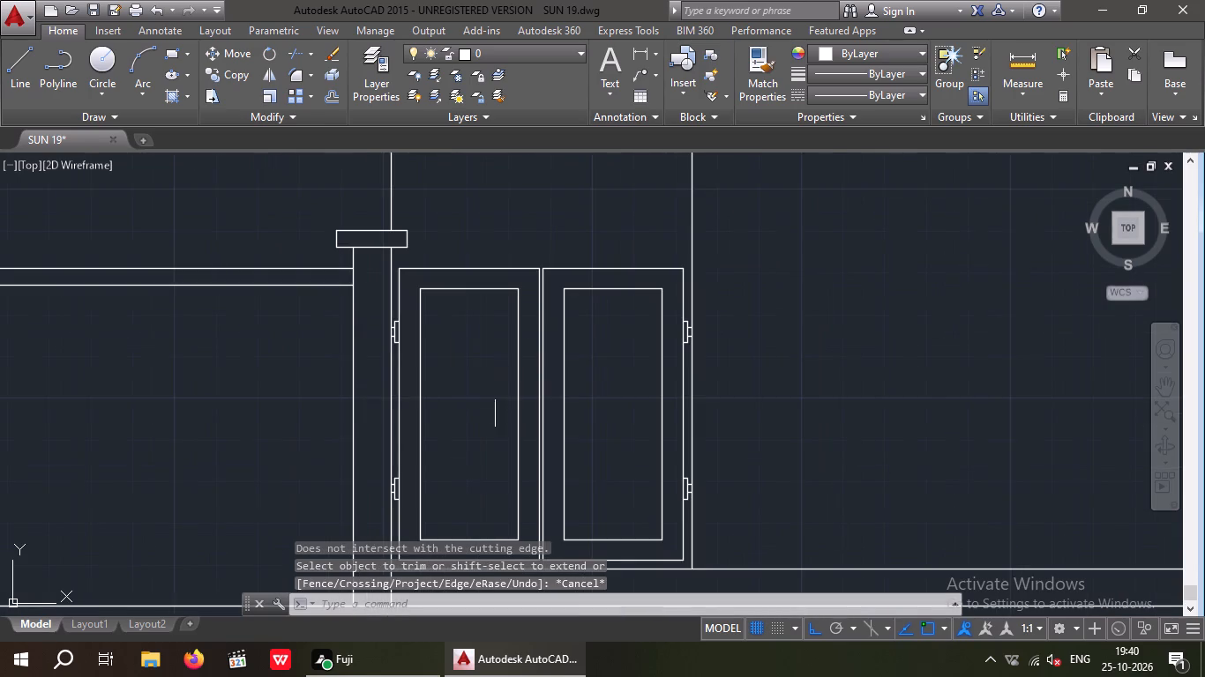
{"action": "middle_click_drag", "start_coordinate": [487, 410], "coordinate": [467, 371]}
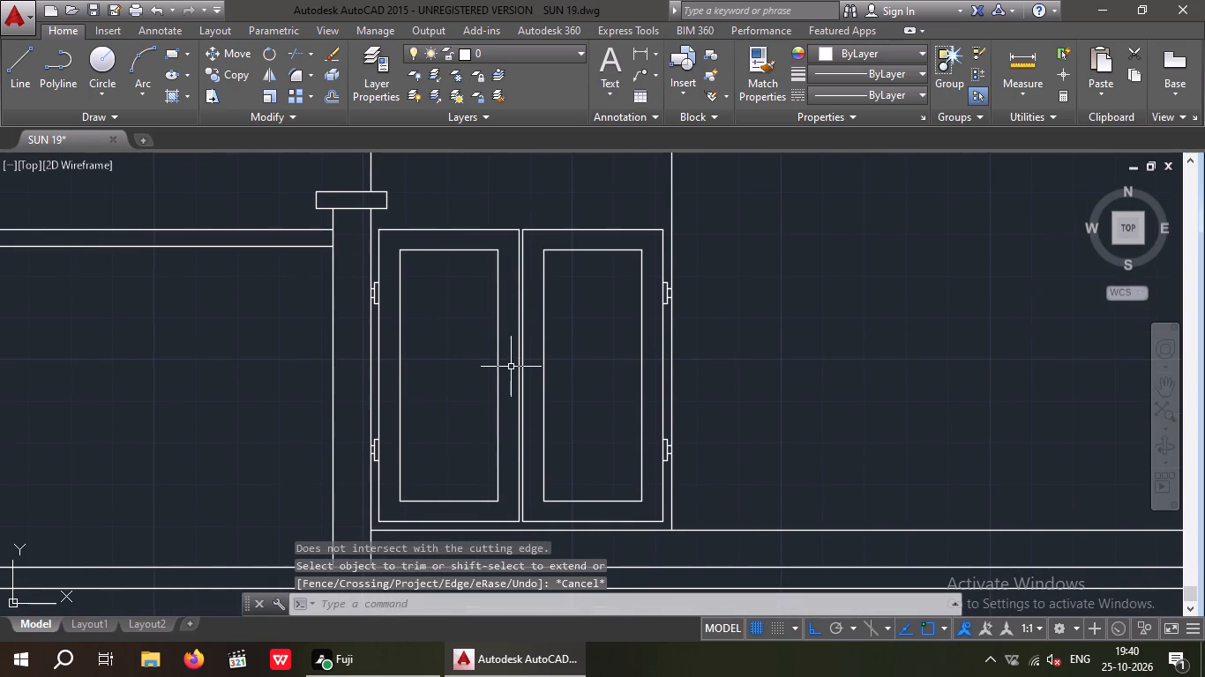
Draw a circle of about 2" radius for the handle on the left gate leaf's frame, beside the centre gap.
{"action": "left_click", "coordinate": [109, 57]}
{"action": "scroll", "coordinate": [529, 367], "scroll_direction": "up", "scroll_amount": 3}
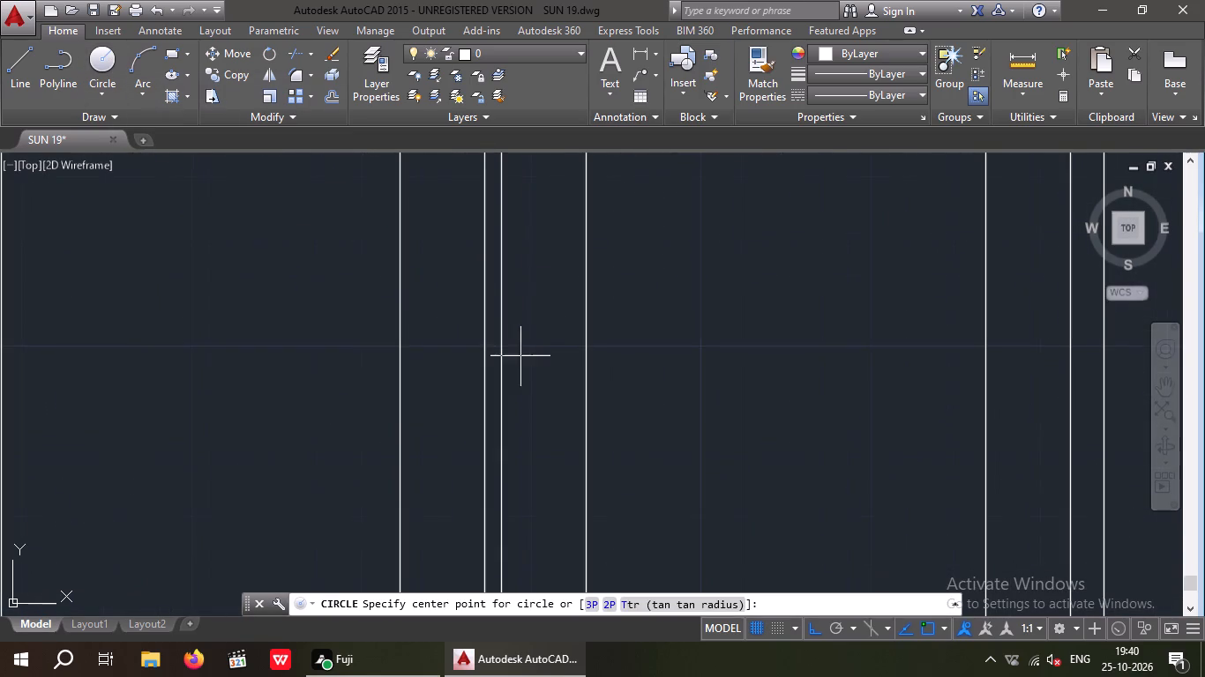
{"action": "middle_click_drag", "start_coordinate": [464, 335], "coordinate": [464, 424]}
{"action": "scroll", "coordinate": [451, 365], "scroll_direction": "down", "scroll_amount": 2}
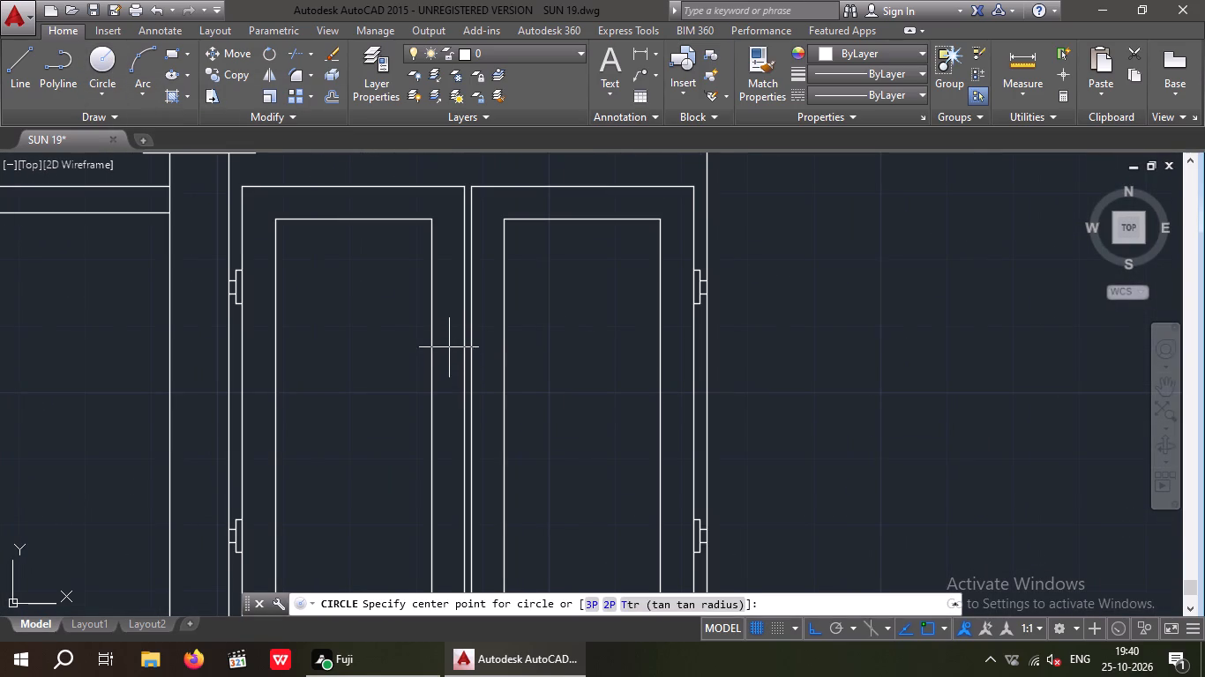
{"action": "scroll", "coordinate": [448, 338], "scroll_direction": "up", "scroll_amount": 2}
{"action": "left_click", "coordinate": [448, 357]}
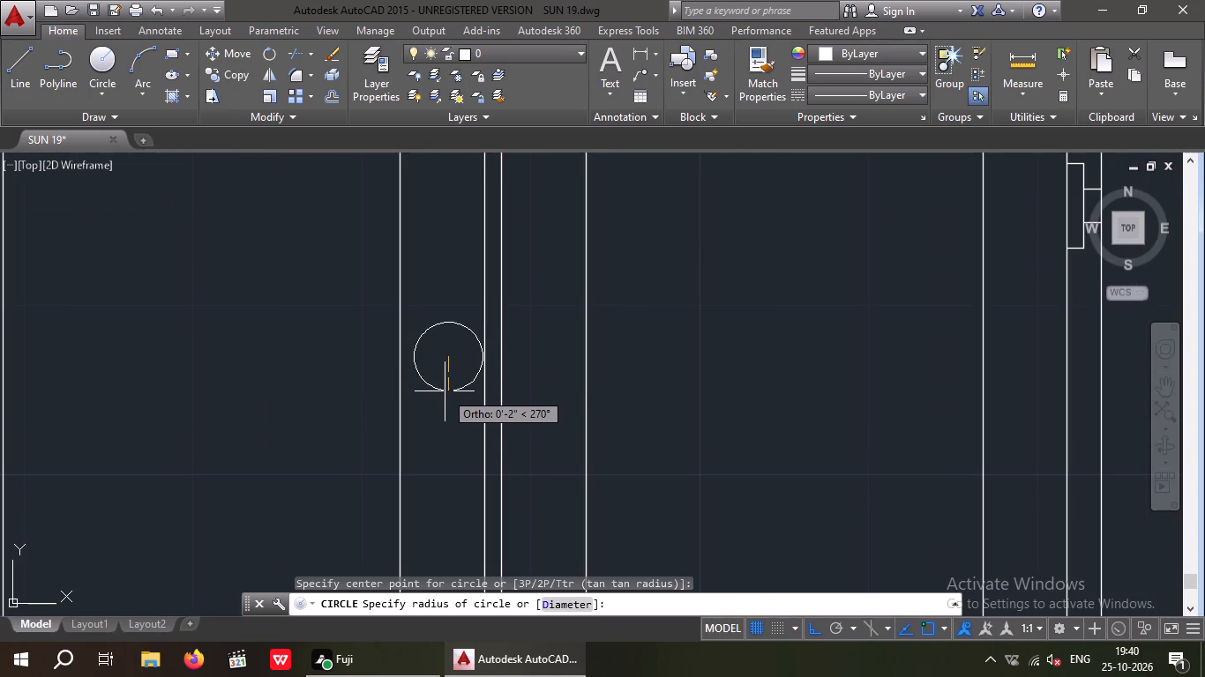
{"action": "left_click", "coordinate": [445, 391]}
{"action": "key", "text": "Escape"}
Move the handle circle slightly toward the left leaf's inner panel so it sits midway across the frame strip.
{"action": "left_click_drag", "start_coordinate": [460, 413], "coordinate": [441, 387]}
{"action": "left_click", "coordinate": [437, 367]}
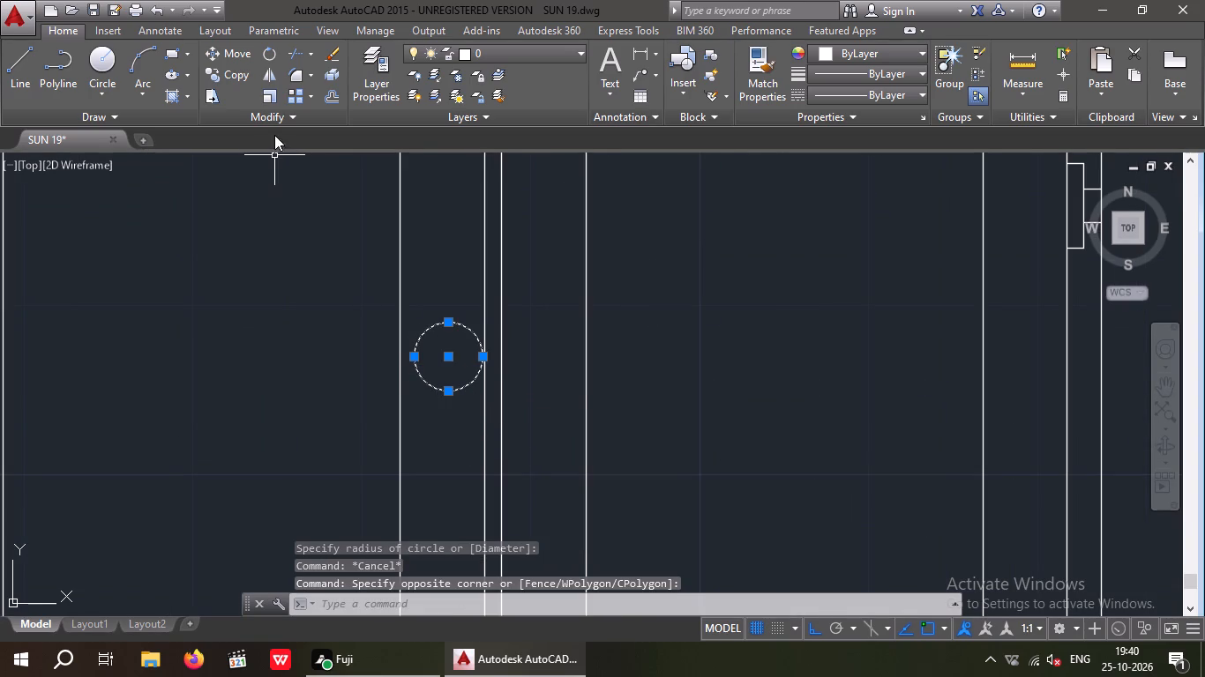
{"action": "left_click", "coordinate": [236, 53]}
{"action": "scroll", "coordinate": [410, 357], "scroll_direction": "up", "scroll_amount": 3}
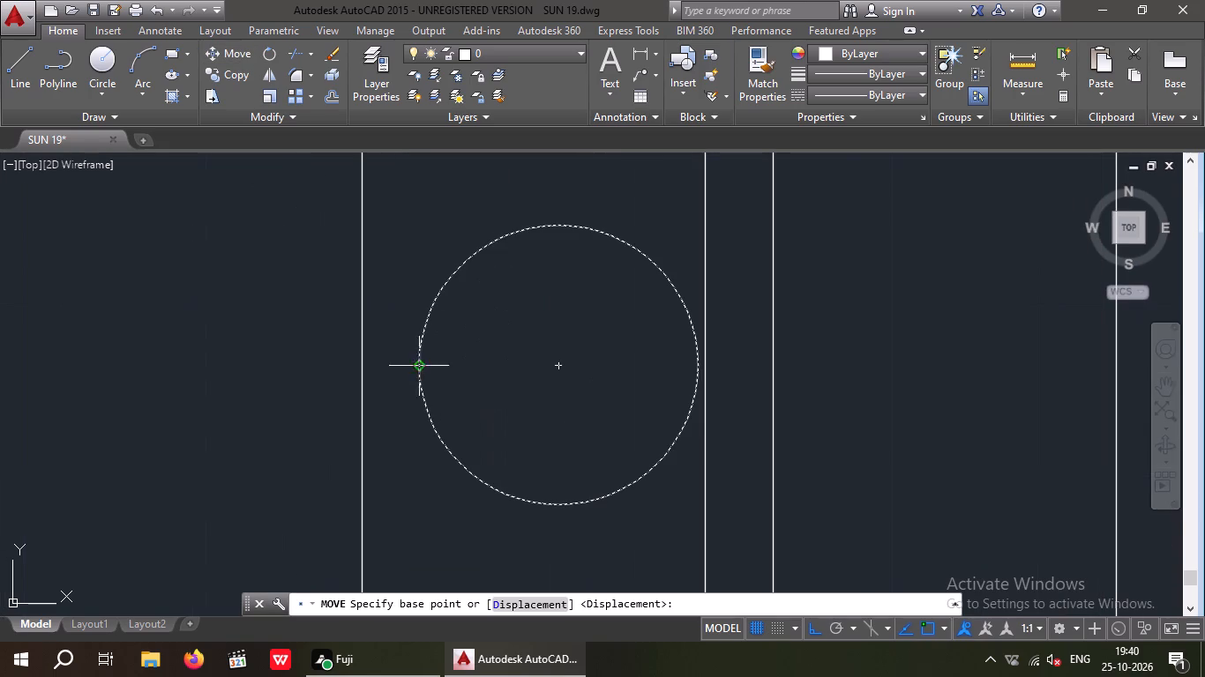
{"action": "left_click", "coordinate": [420, 363]}
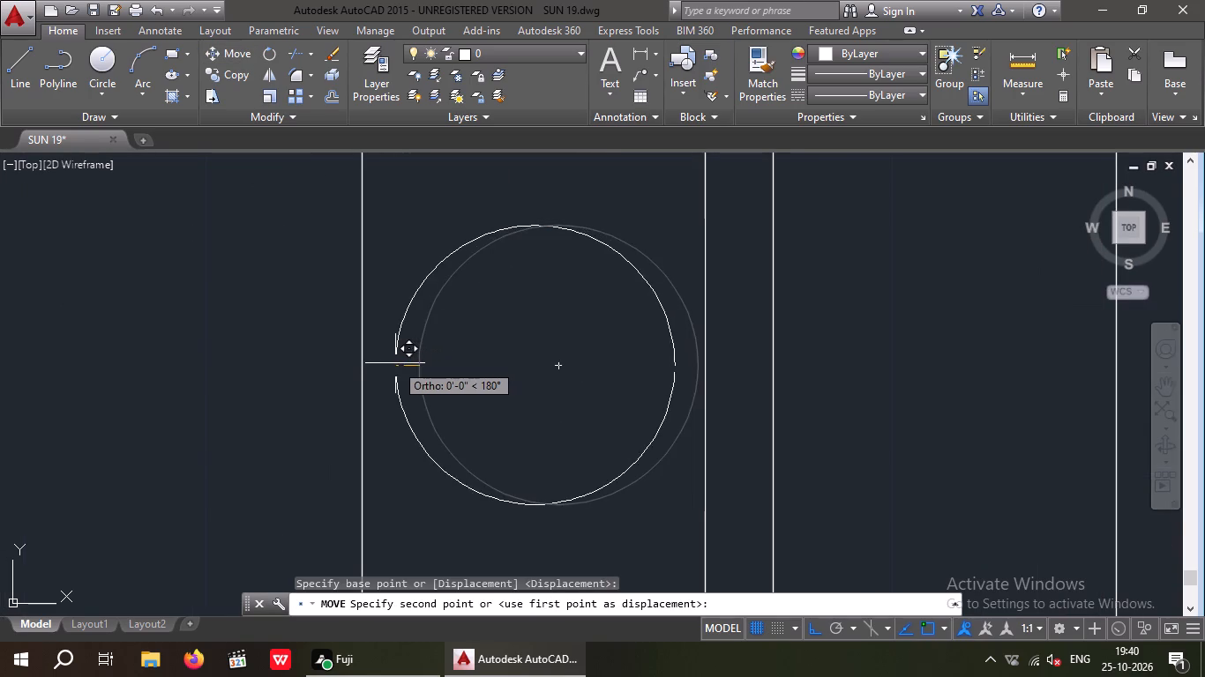
{"action": "left_click", "coordinate": [395, 363]}
Copy the handle circle horizontally about 6" onto the right leaf's frame, across the centre gap.
{"action": "left_click_drag", "start_coordinate": [570, 525], "coordinate": [535, 482]}
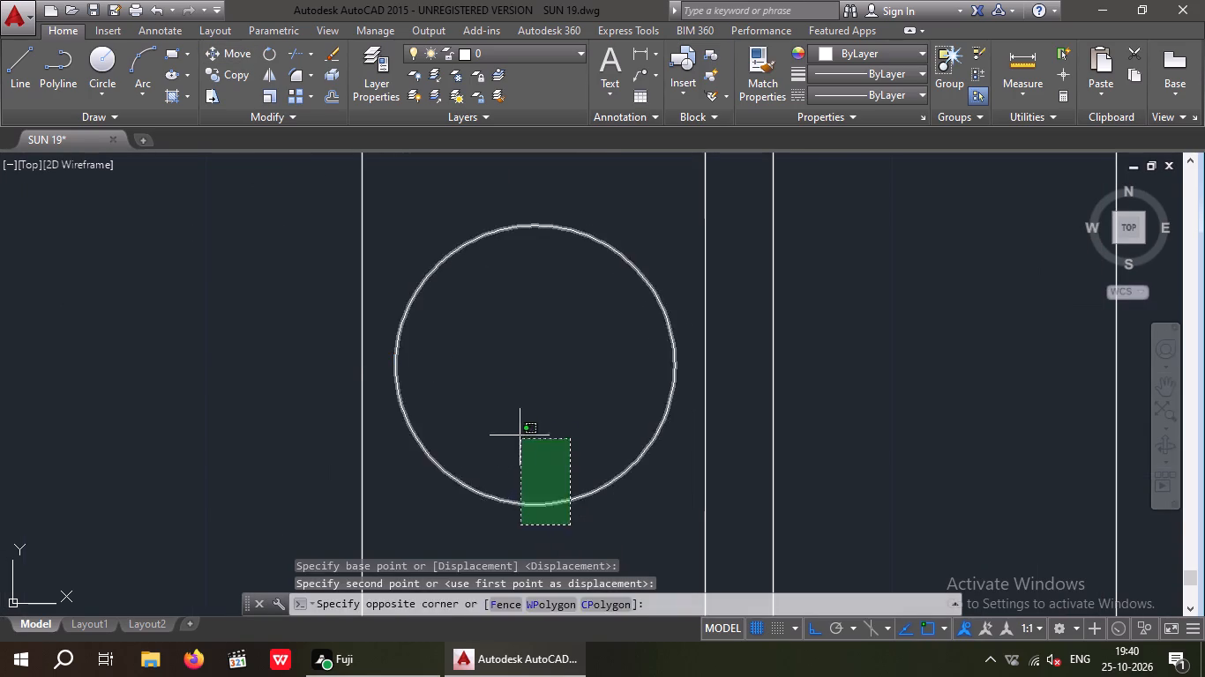
{"action": "left_click", "coordinate": [519, 434]}
{"action": "left_click", "coordinate": [236, 74]}
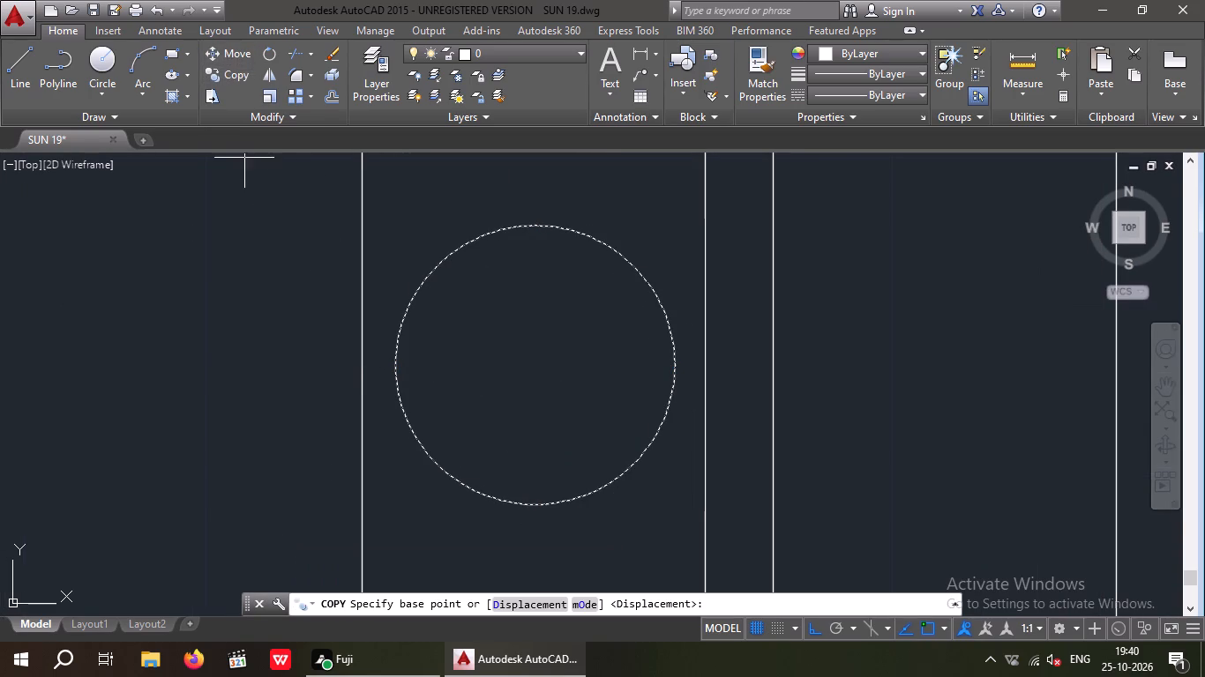
{"action": "left_click", "coordinate": [535, 368]}
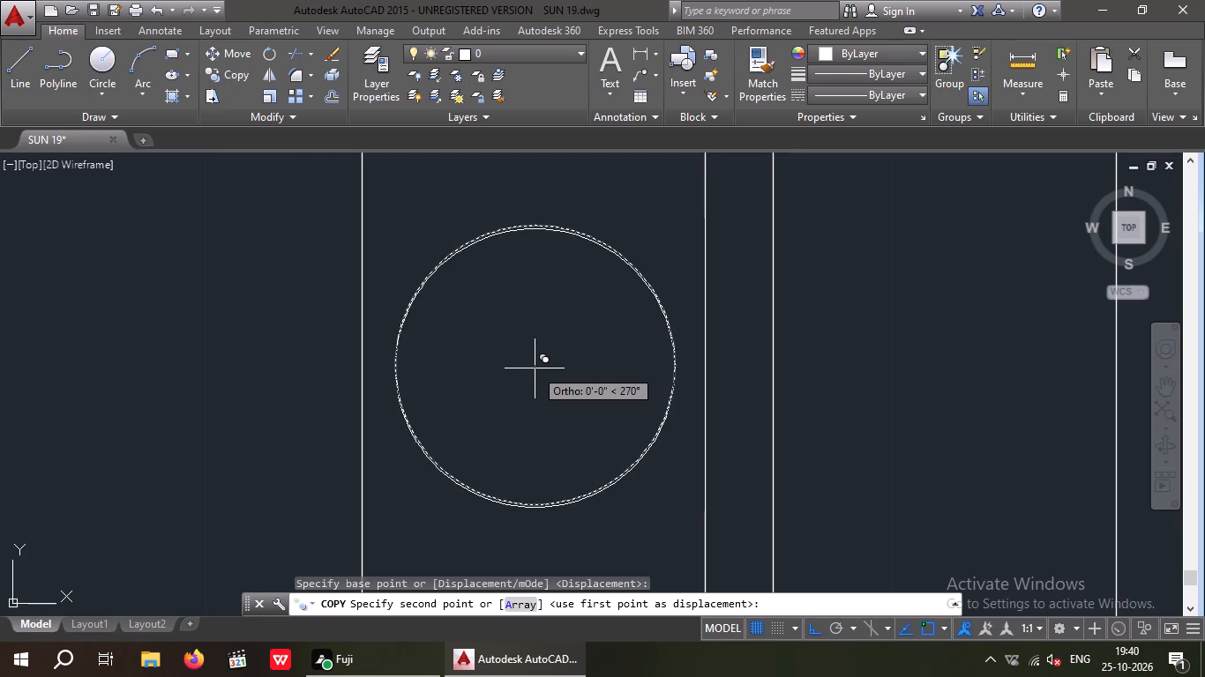
{"action": "middle_click_drag", "start_coordinate": [931, 379], "coordinate": [697, 380]}
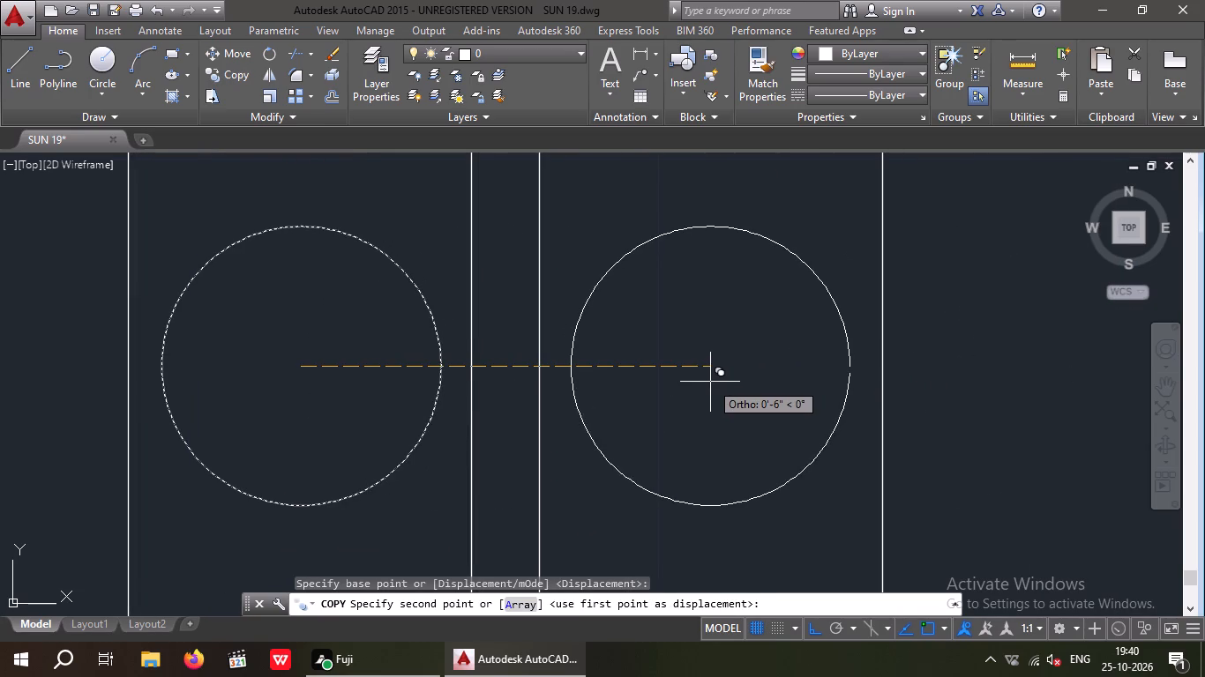
{"action": "left_click", "coordinate": [710, 382]}
{"action": "key", "text": "Escape"}
{"action": "key", "text": "Escape"}
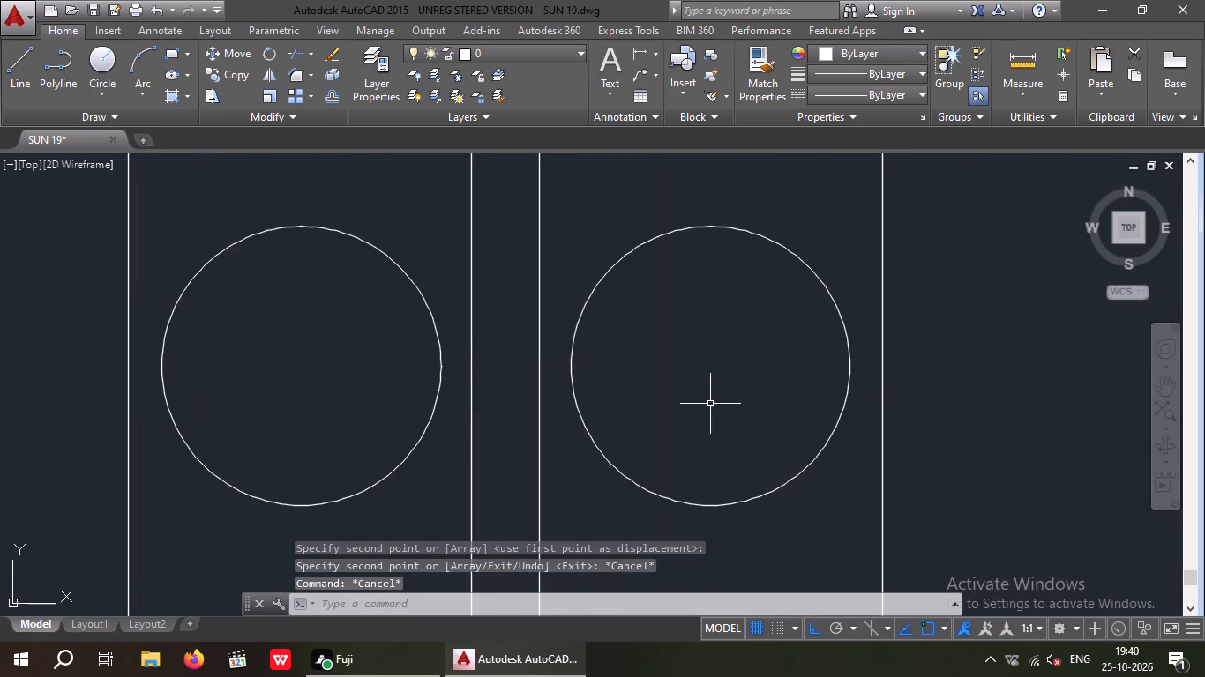
Offset both handle circles 1" inward to form concentric rings.
{"action": "key", "text": "o"}
{"action": "key", "text": "Return"}
{"action": "key", "text": "1"}
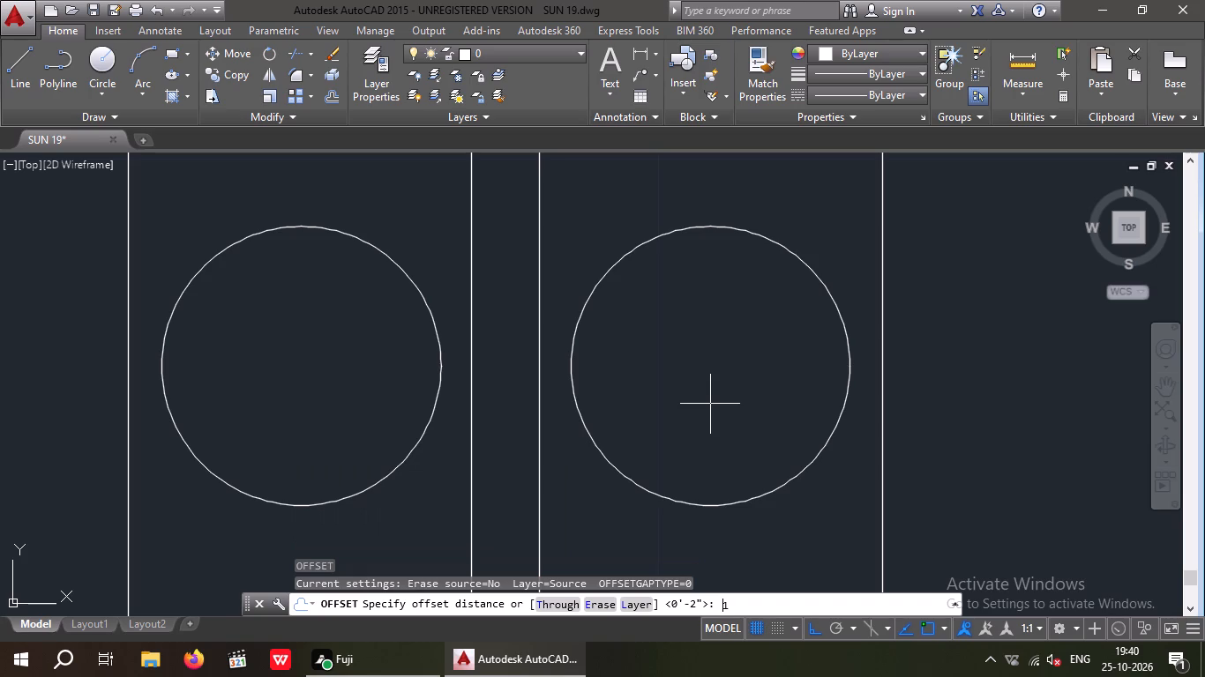
{"action": "key", "text": "shift+quotedbl"}
{"action": "key", "text": "Return"}
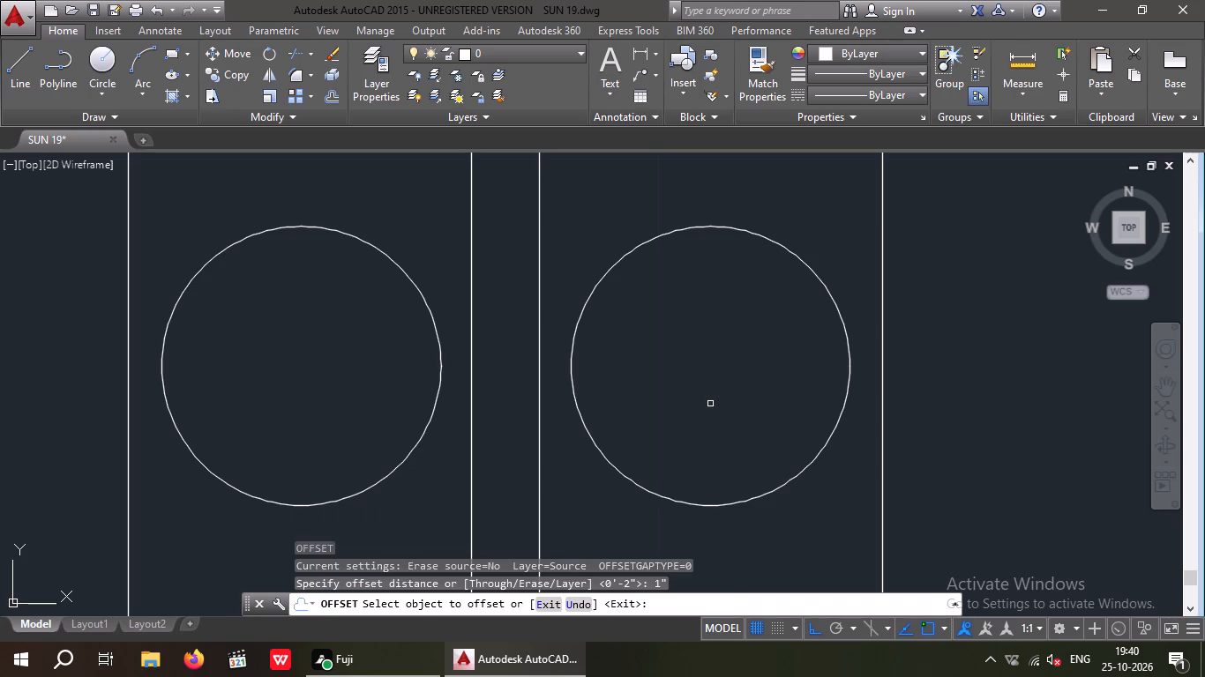
{"action": "left_click", "coordinate": [586, 307]}
{"action": "left_click", "coordinate": [641, 331]}
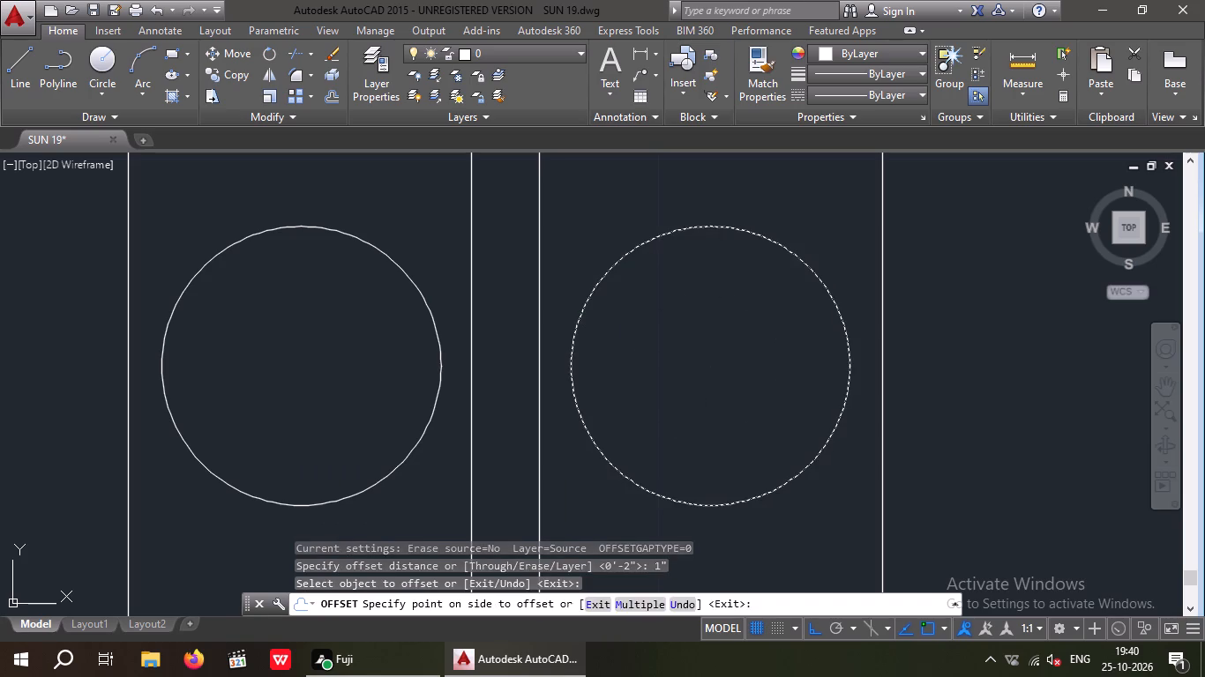
{"action": "left_click_drag", "start_coordinate": [256, 234], "coordinate": [273, 249]}
{"action": "left_click", "coordinate": [290, 272]}
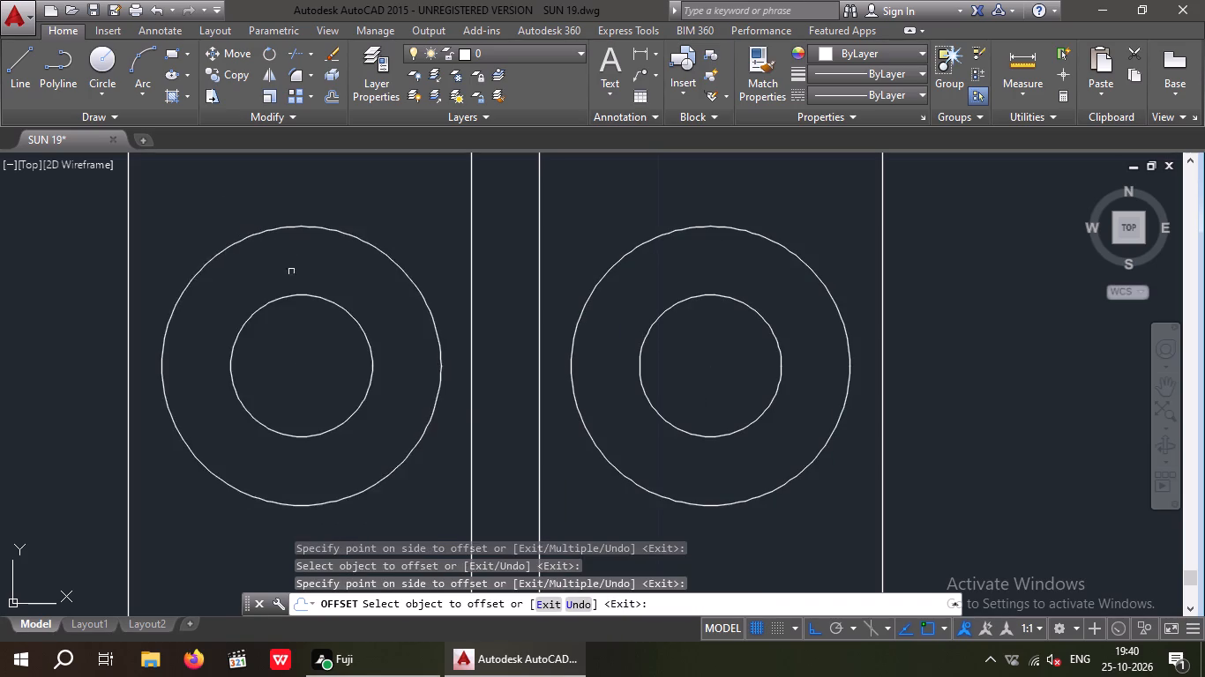
{"action": "scroll", "coordinate": [321, 215], "scroll_direction": "down", "scroll_amount": 3}
{"action": "key", "text": "Escape"}
{"action": "key", "text": "Escape"}
Draw a tall decorative rectangle inside the left gate leaf's inner panel, leaving a margin on all sides.
{"action": "scroll", "coordinate": [573, 311], "scroll_direction": "down", "scroll_amount": 2}
{"action": "middle_click_drag", "start_coordinate": [558, 348], "coordinate": [515, 453]}
{"action": "scroll", "coordinate": [552, 393], "scroll_direction": "down", "scroll_amount": 2}
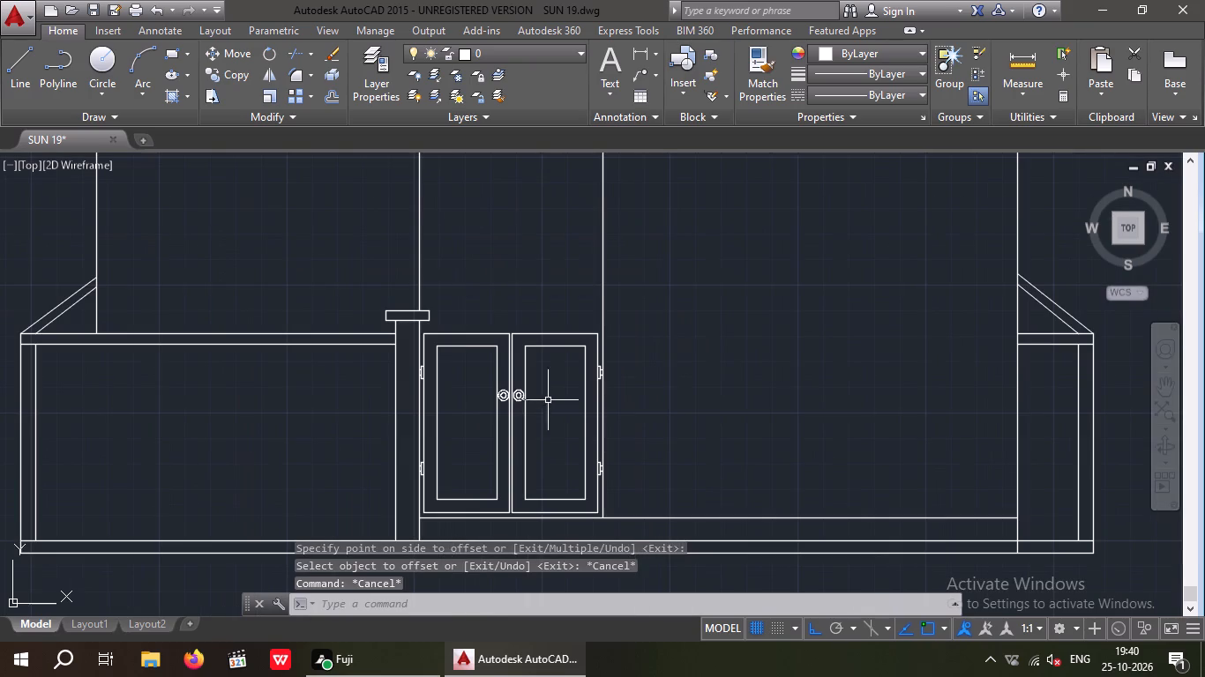
{"action": "middle_click_drag", "start_coordinate": [565, 449], "coordinate": [568, 466]}
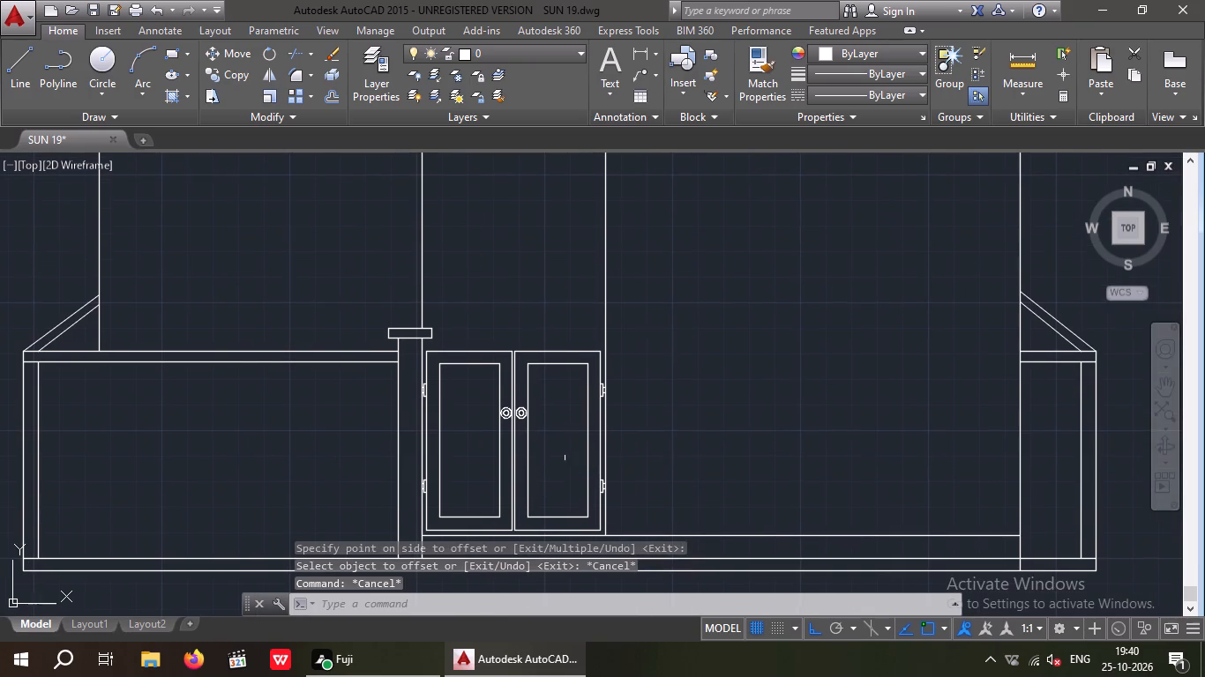
{"action": "key", "text": "Escape"}
{"action": "key", "text": "Escape"}
{"action": "key", "text": "Escape"}
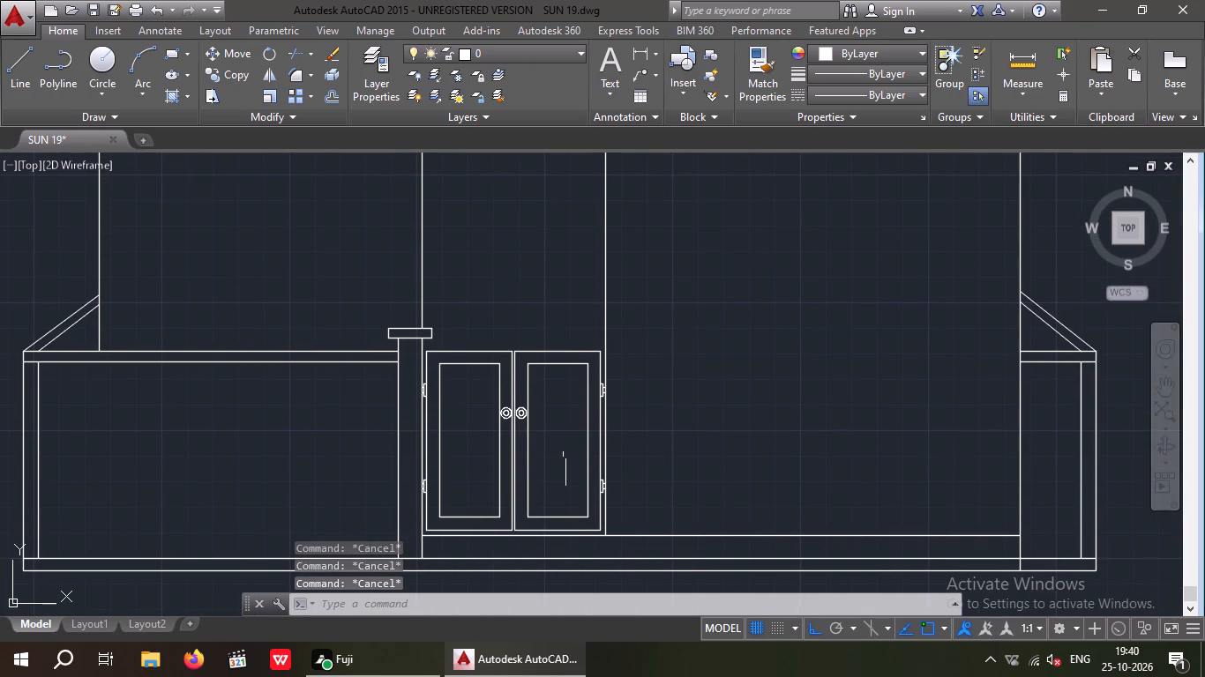
{"action": "left_click", "coordinate": [170, 51]}
{"action": "scroll", "coordinate": [451, 394], "scroll_direction": "up", "scroll_amount": 2}
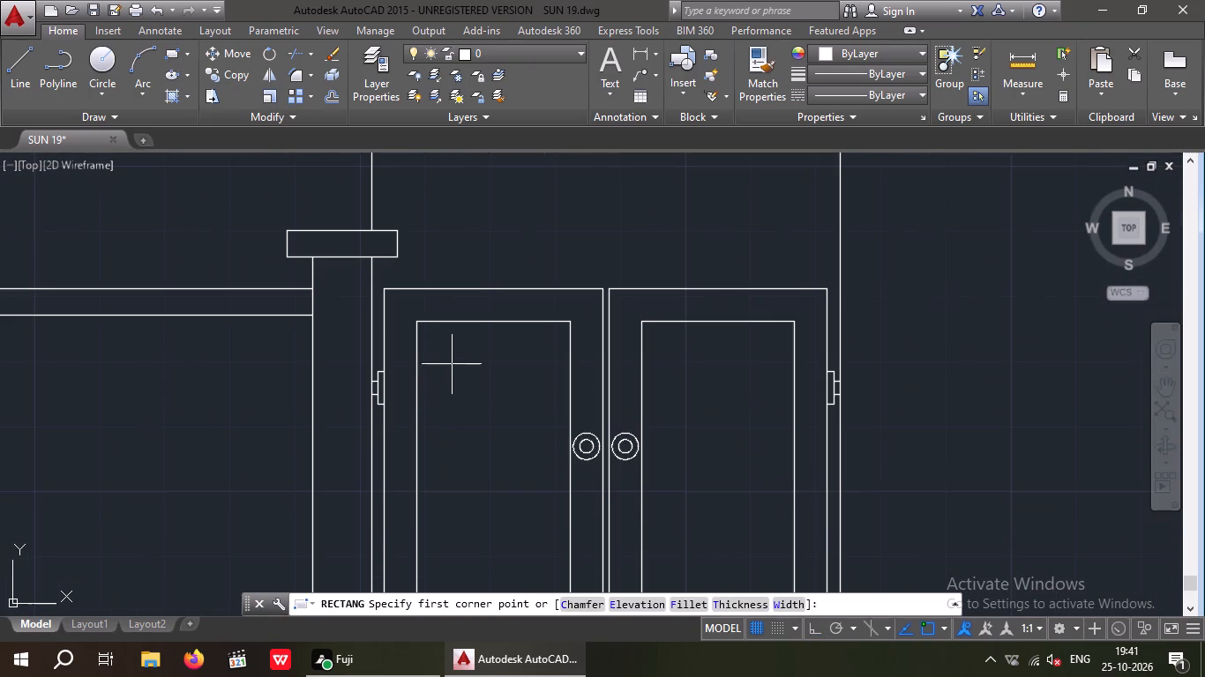
{"action": "left_click", "coordinate": [452, 364]}
{"action": "middle_click_drag", "start_coordinate": [505, 484], "coordinate": [495, 420]}
{"action": "middle_click_drag", "start_coordinate": [517, 519], "coordinate": [508, 430]}
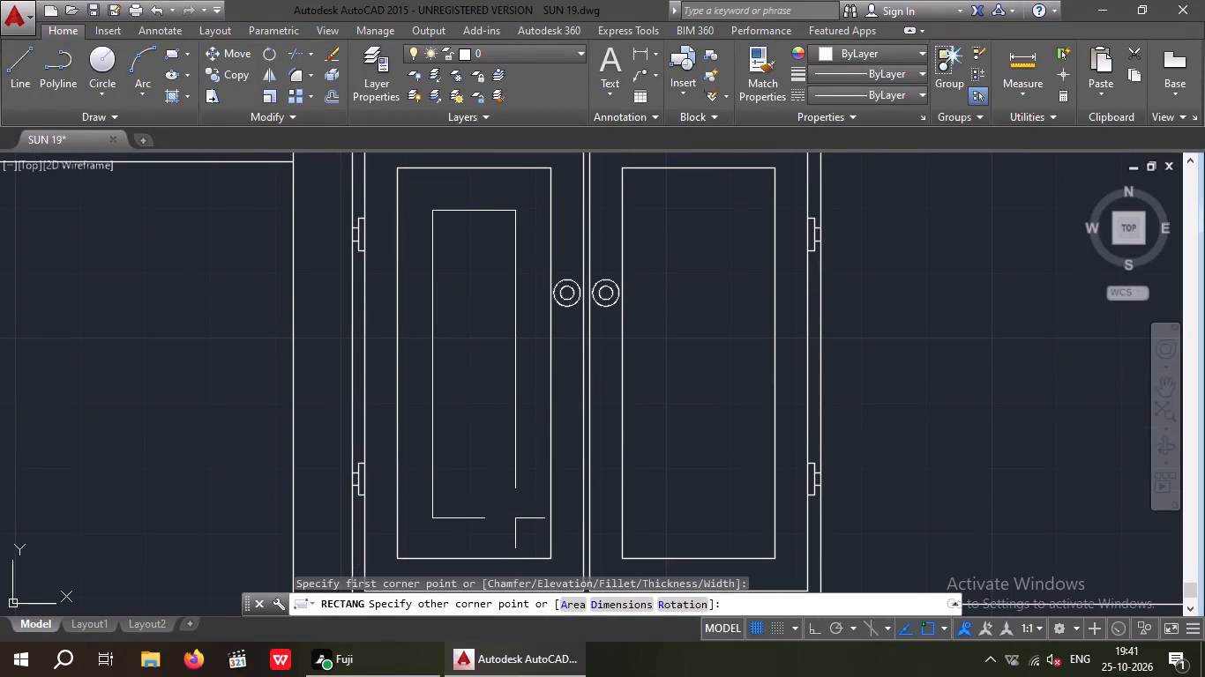
{"action": "left_click", "coordinate": [515, 520]}
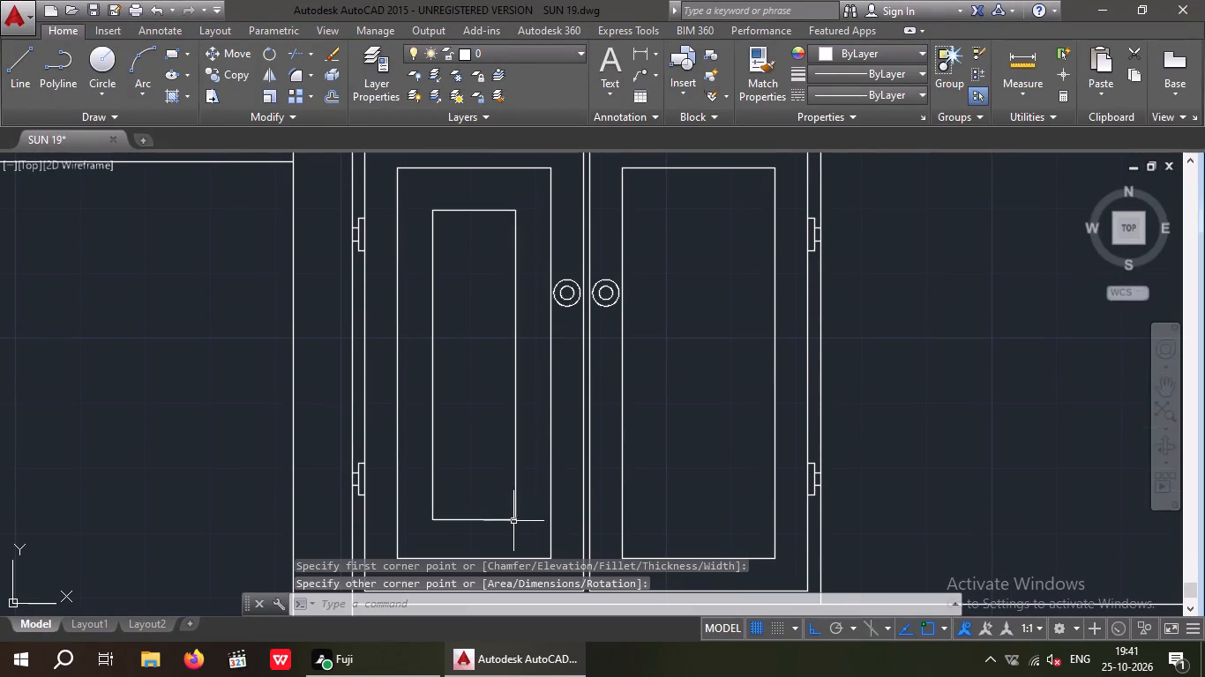
{"action": "key", "text": "Escape"}
{"action": "key", "text": "Escape"}
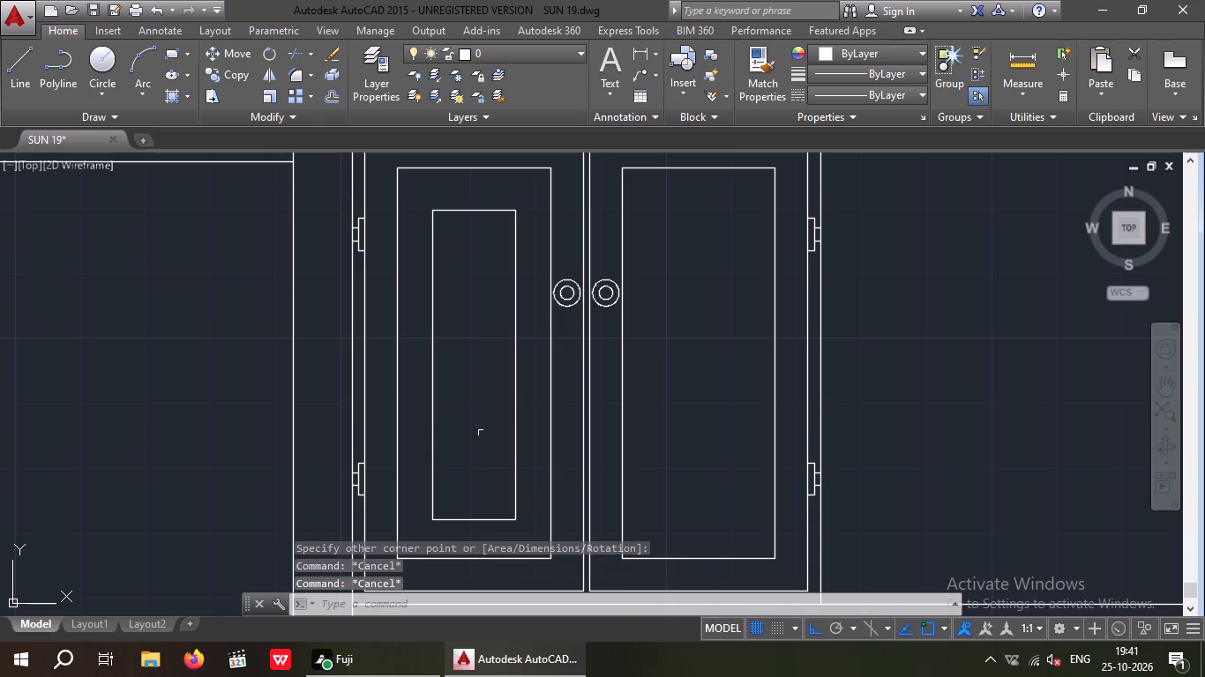
Offset the left leaf's decorative rectangle 3" inward.
{"action": "key", "text": "o"}
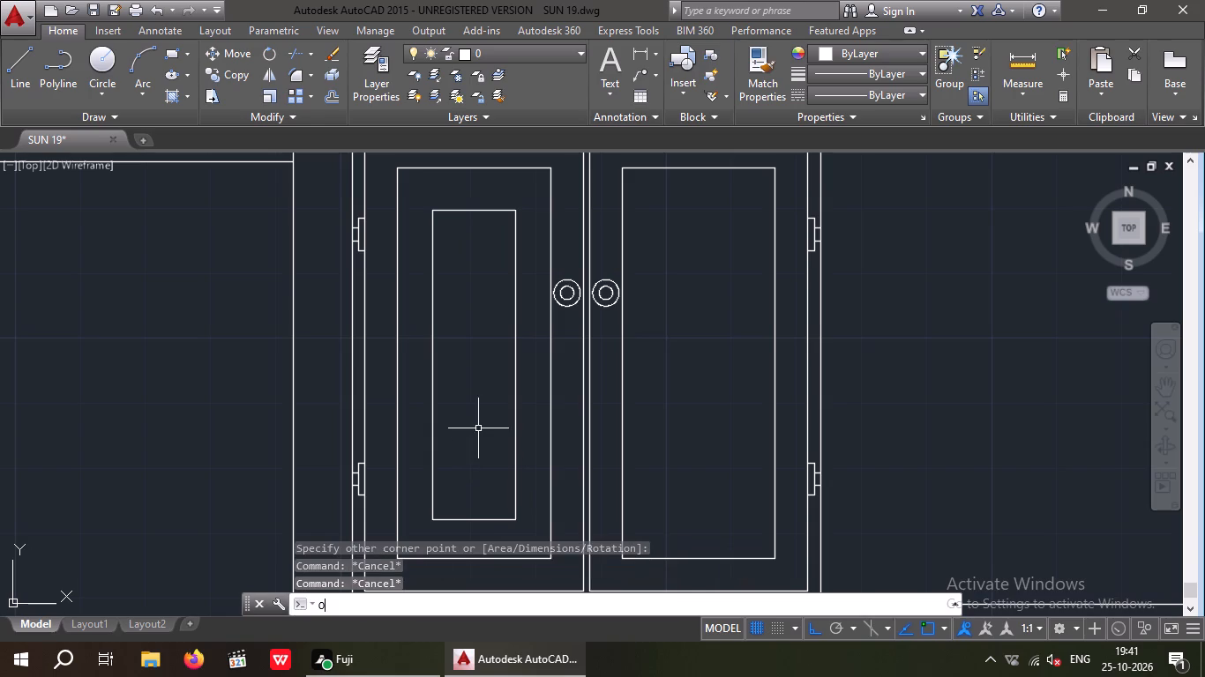
{"action": "key", "text": "Return"}
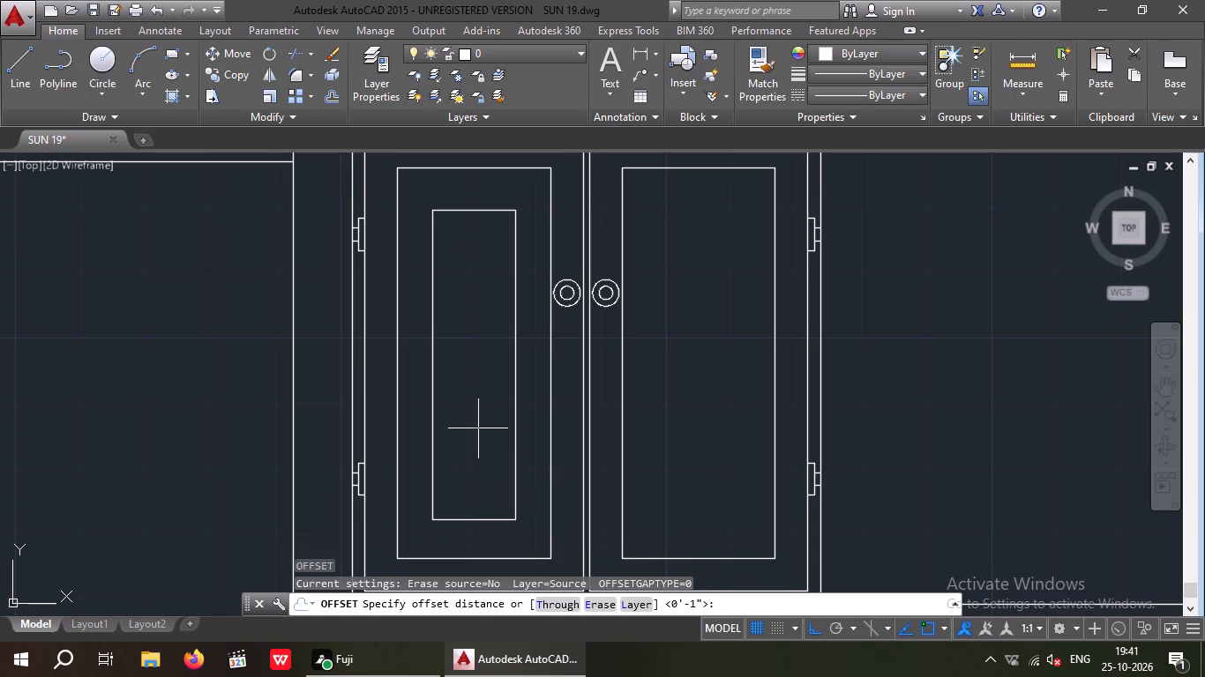
{"action": "type", "text": "3\""}
{"action": "key", "text": "Return"}
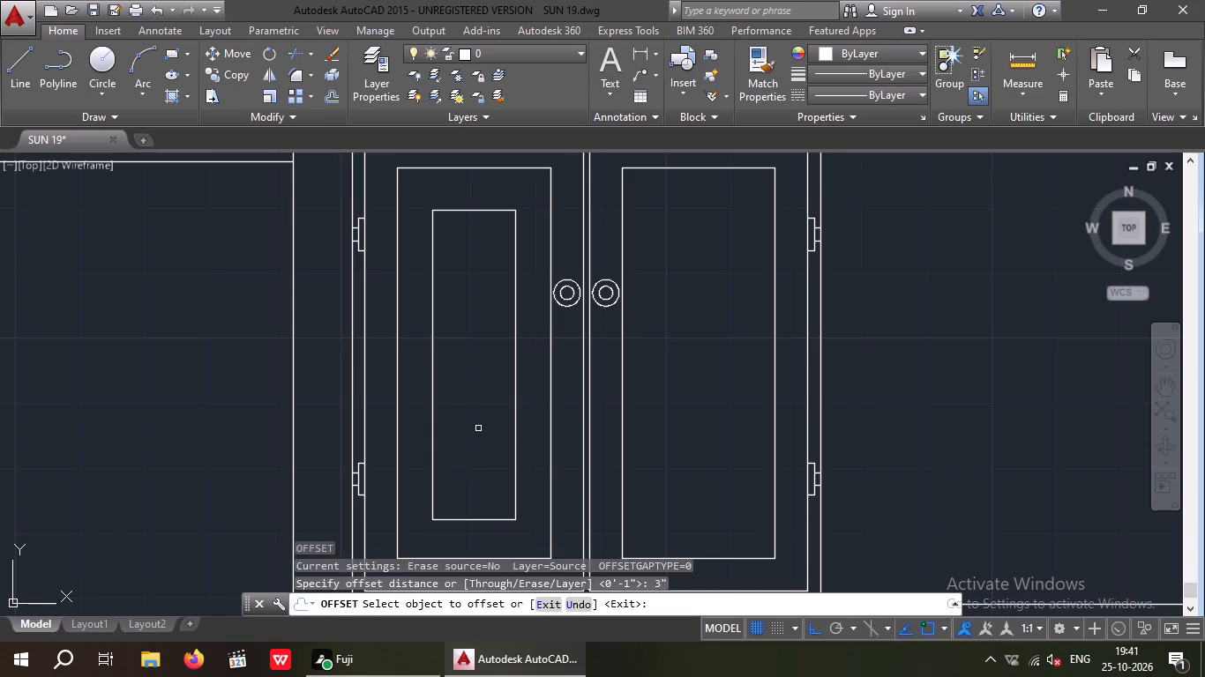
{"action": "left_click_drag", "start_coordinate": [460, 211], "coordinate": [461, 221]}
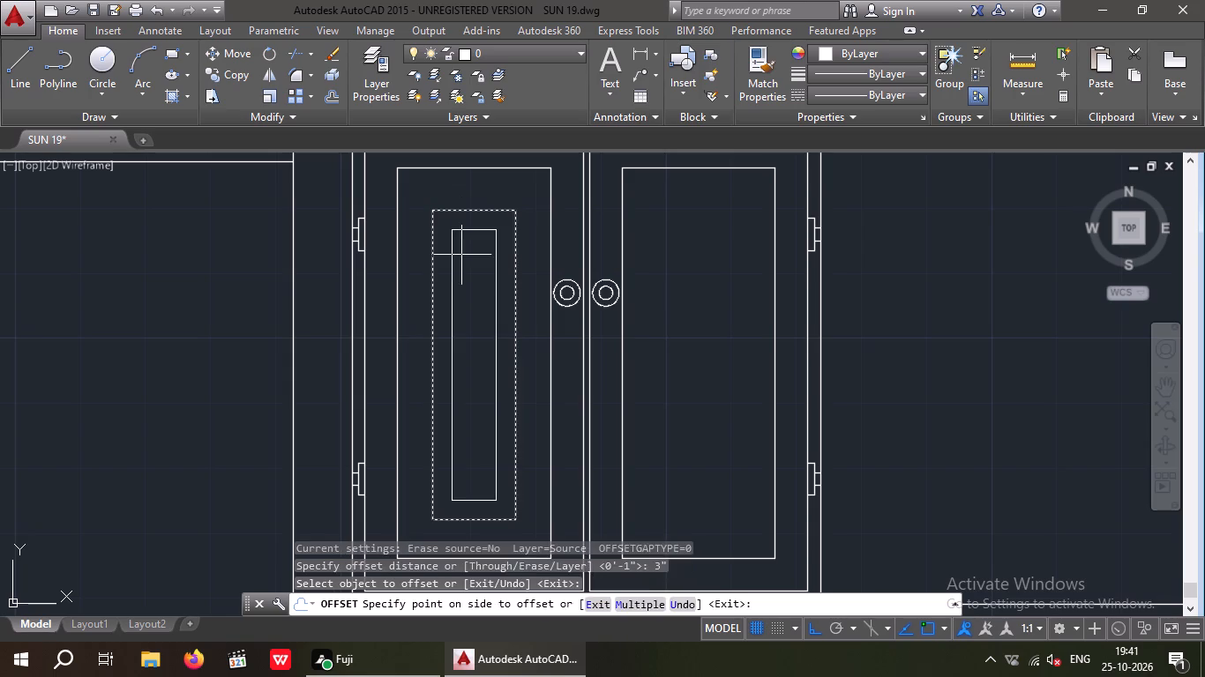
{"action": "left_click", "coordinate": [461, 255]}
{"action": "key", "text": "Escape"}
Copy both nested decorative rectangles horizontally from the left leaf to the matching position in the right leaf's panel.
{"action": "left_click_drag", "start_coordinate": [419, 198], "coordinate": [450, 235]}
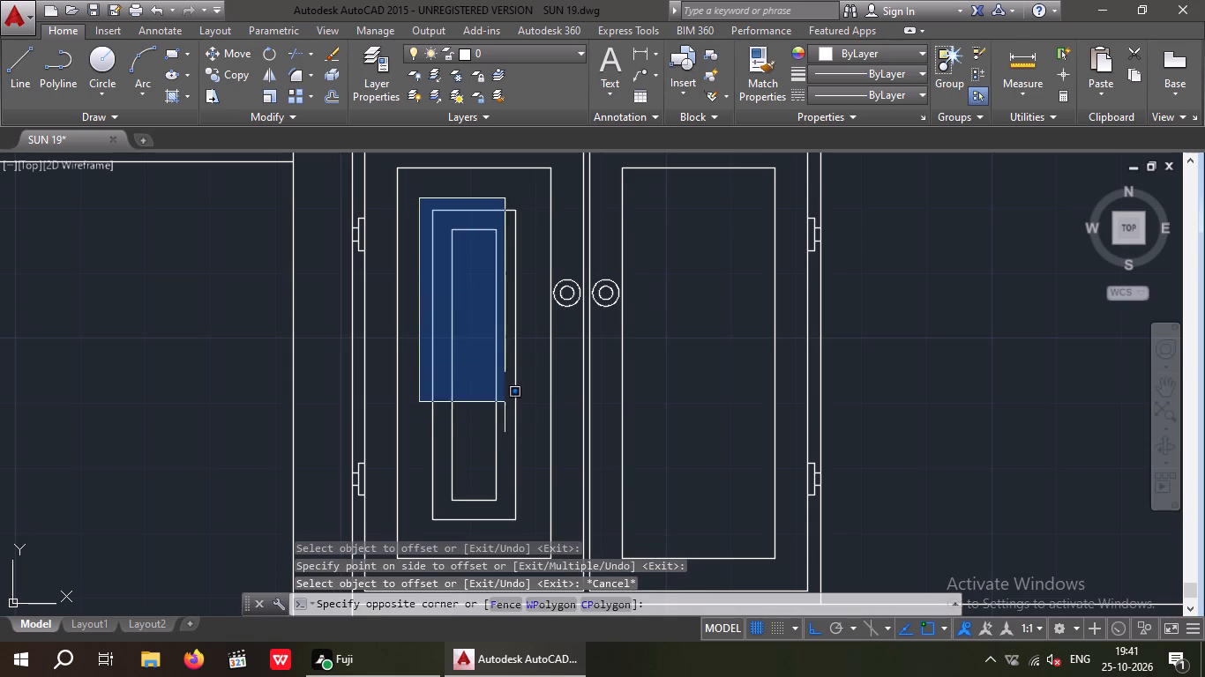
{"action": "left_click", "coordinate": [528, 513]}
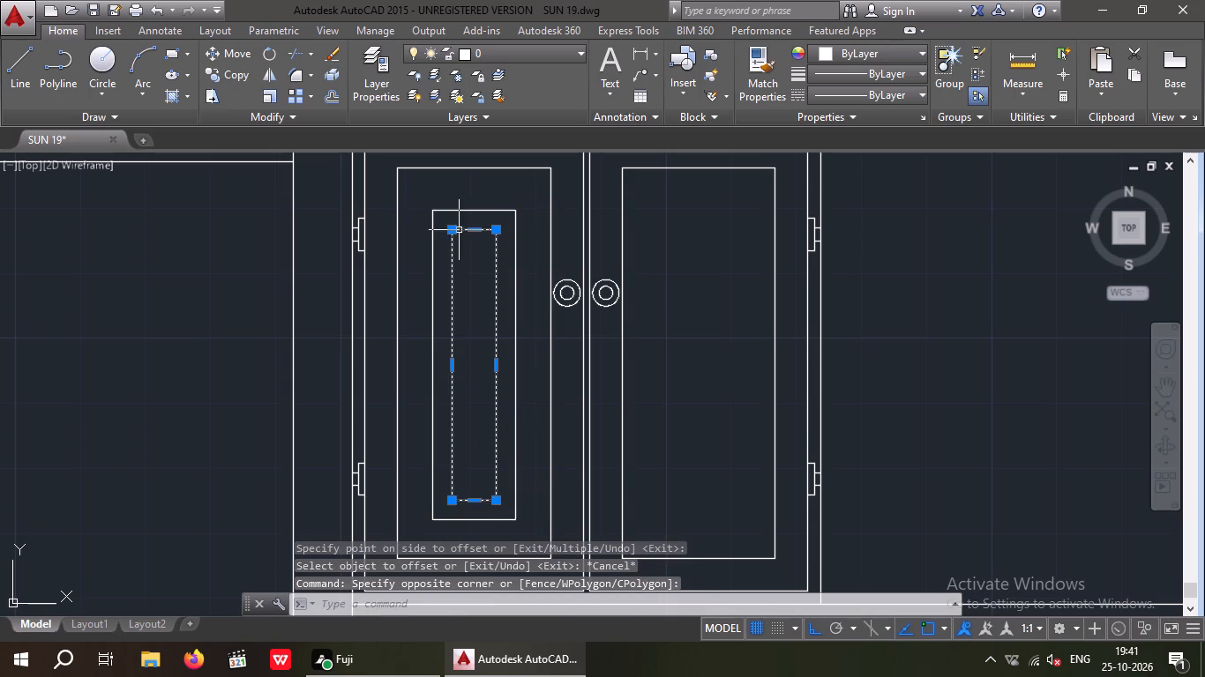
{"action": "left_click_drag", "start_coordinate": [420, 200], "coordinate": [445, 214]}
{"action": "left_click", "coordinate": [470, 252]}
{"action": "left_click_drag", "start_coordinate": [521, 201], "coordinate": [506, 225]}
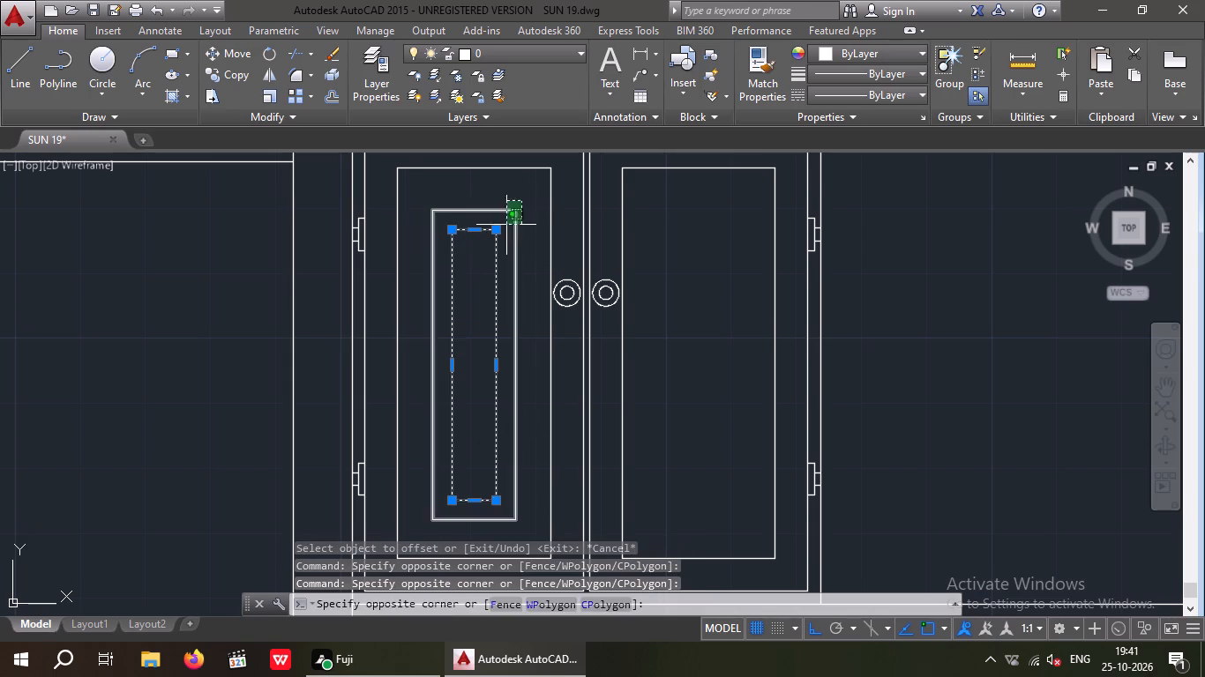
{"action": "left_click_drag", "start_coordinate": [506, 225], "coordinate": [496, 239]}
{"action": "left_click", "coordinate": [488, 249]}
{"action": "left_click", "coordinate": [232, 73]}
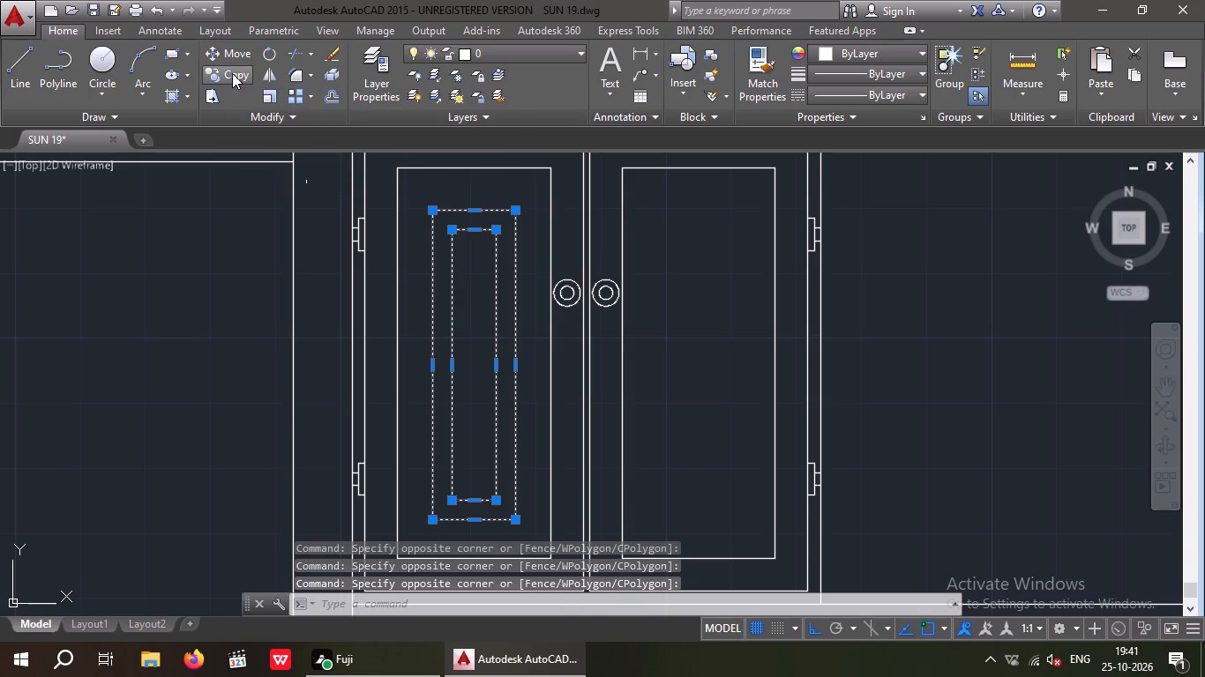
{"action": "left_click", "coordinate": [475, 211]}
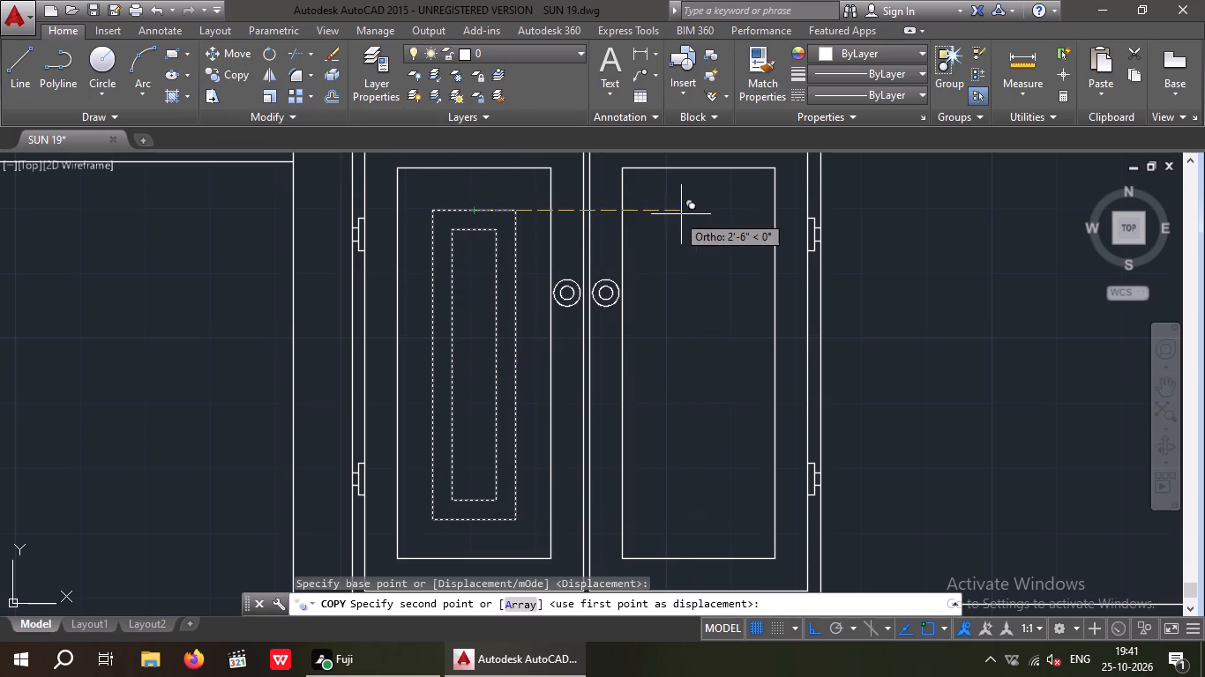
{"action": "scroll", "coordinate": [700, 210], "scroll_direction": "up", "scroll_amount": 1}
{"action": "scroll", "coordinate": [691, 207], "scroll_direction": "down", "scroll_amount": 2}
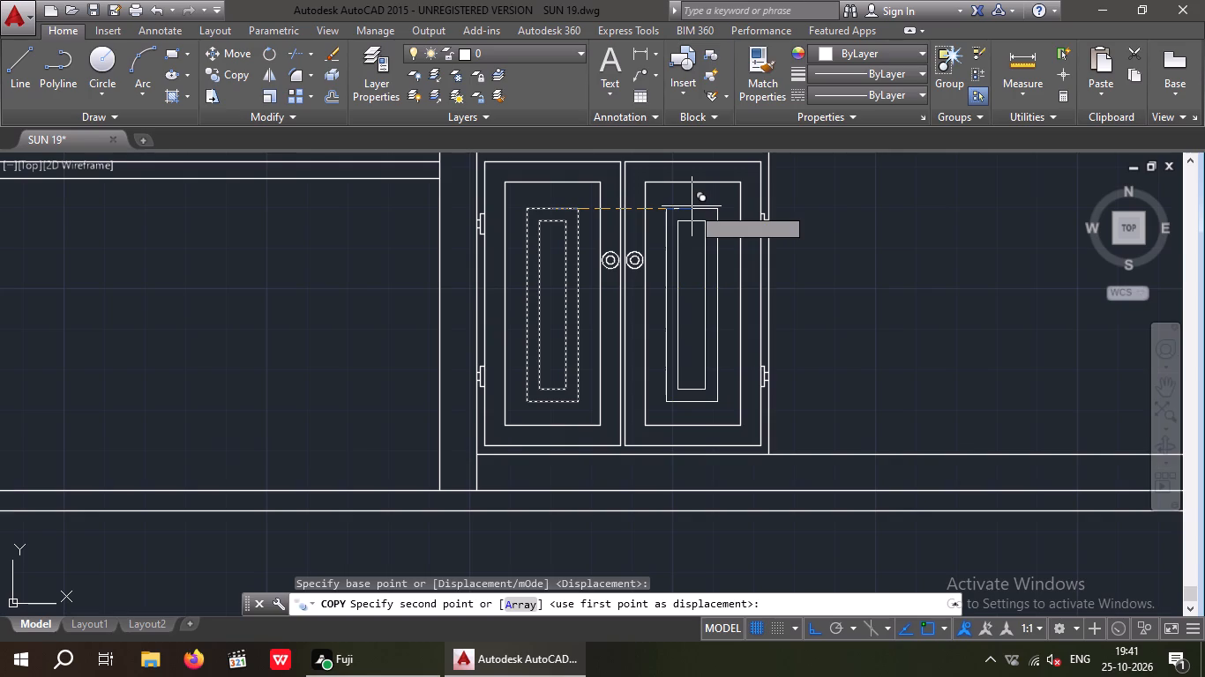
{"action": "left_click", "coordinate": [692, 206]}
{"action": "key", "text": "Escape"}
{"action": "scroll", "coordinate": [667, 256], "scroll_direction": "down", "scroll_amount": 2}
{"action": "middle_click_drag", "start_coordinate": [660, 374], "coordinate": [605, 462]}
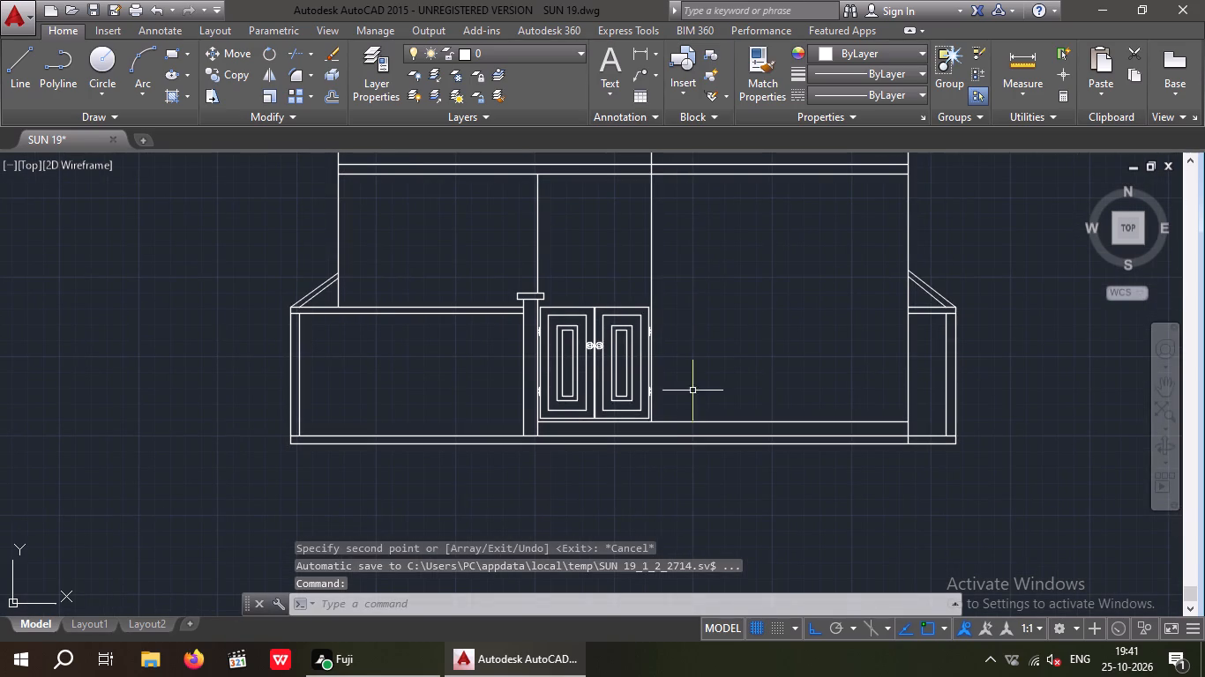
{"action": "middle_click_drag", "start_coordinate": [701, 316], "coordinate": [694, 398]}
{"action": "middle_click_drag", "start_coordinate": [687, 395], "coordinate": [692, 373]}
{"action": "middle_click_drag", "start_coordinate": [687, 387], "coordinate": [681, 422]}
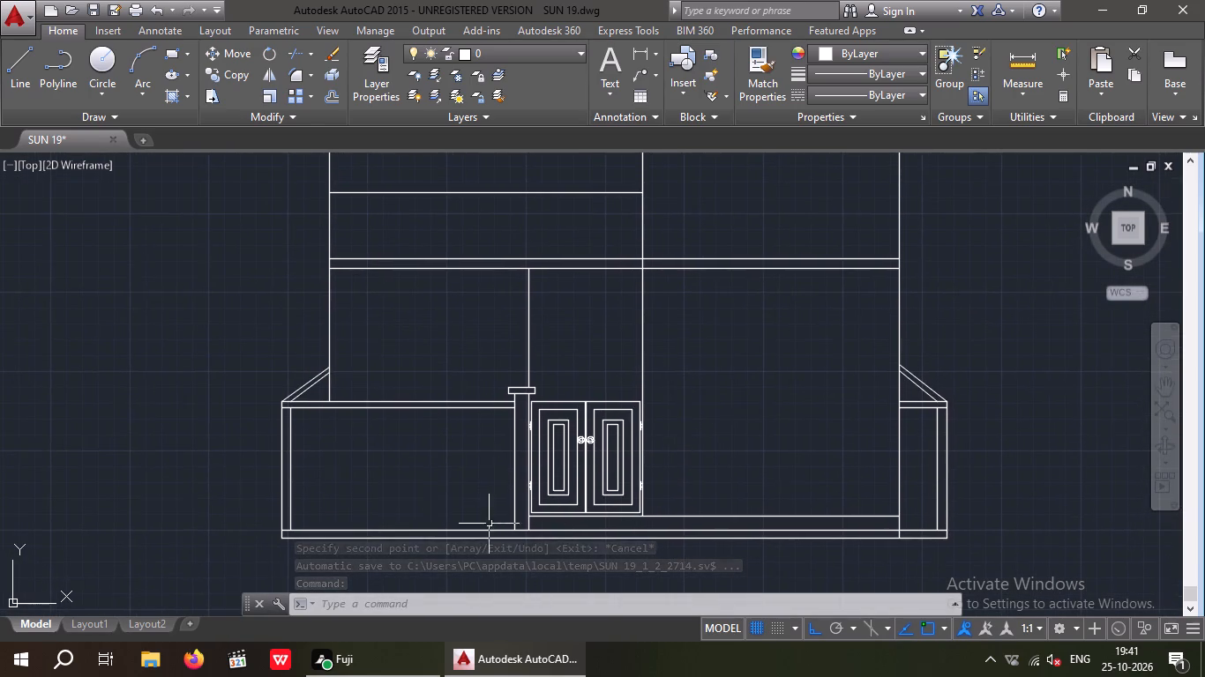
Trim the short stub of the house's right wall line between the two base lines of the boundary wall.
{"action": "middle_click_drag", "start_coordinate": [402, 496], "coordinate": [464, 412]}
{"action": "middle_click_drag", "start_coordinate": [467, 417], "coordinate": [440, 435]}
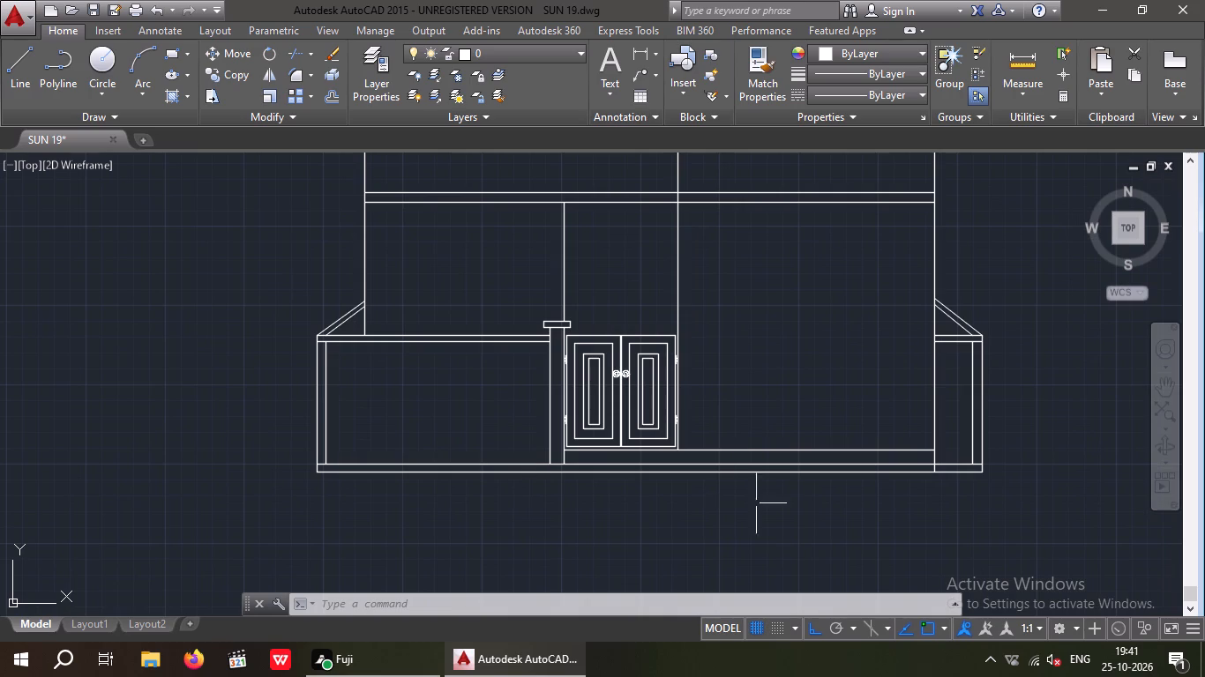
{"action": "key", "text": "Escape"}
{"action": "key", "text": "Escape"}
{"action": "key", "text": "t"}
{"action": "key", "text": "r"}
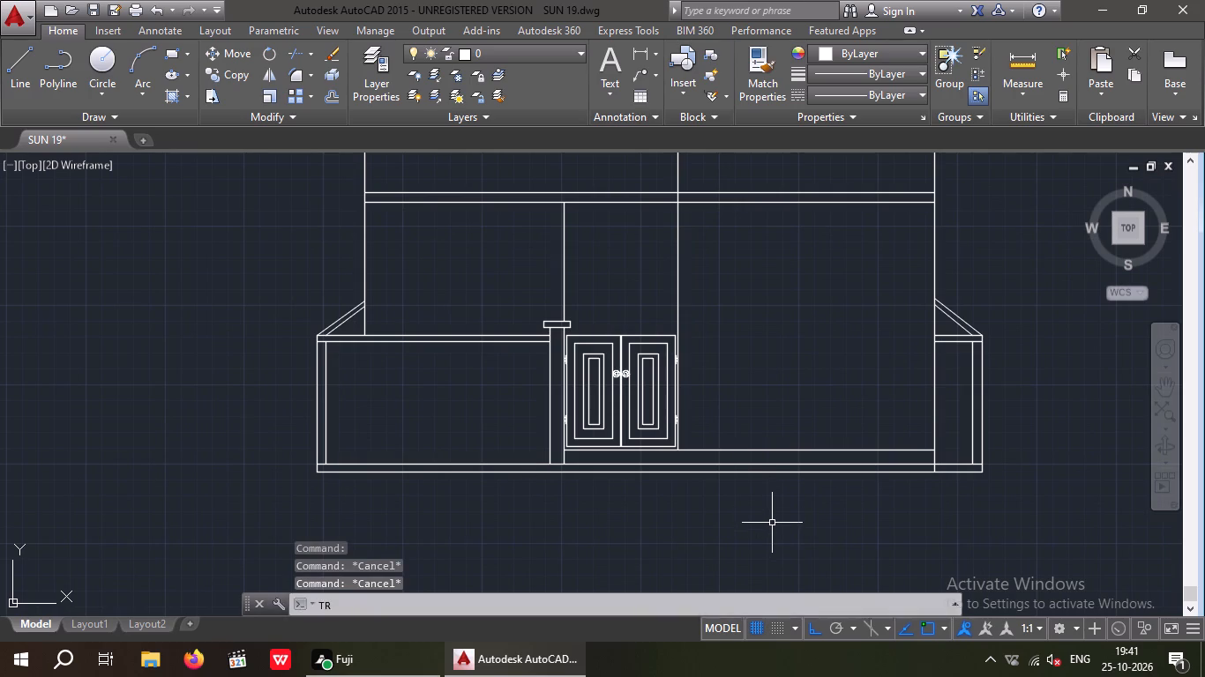
{"action": "key", "text": "space"}
{"action": "key", "text": "space"}
{"action": "scroll", "coordinate": [947, 487], "scroll_direction": "up", "scroll_amount": 3}
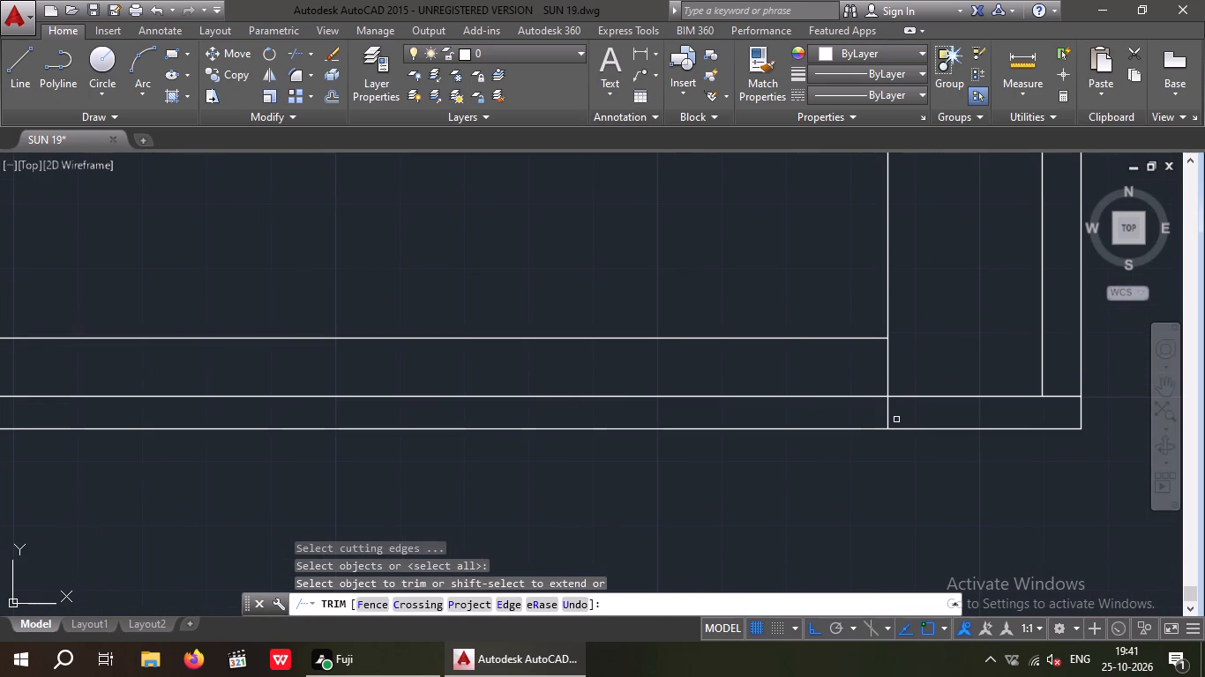
{"action": "left_click", "coordinate": [886, 410]}
{"action": "scroll", "coordinate": [886, 412], "scroll_direction": "down", "scroll_amount": 3}
{"action": "middle_click_drag", "start_coordinate": [939, 465], "coordinate": [929, 475]}
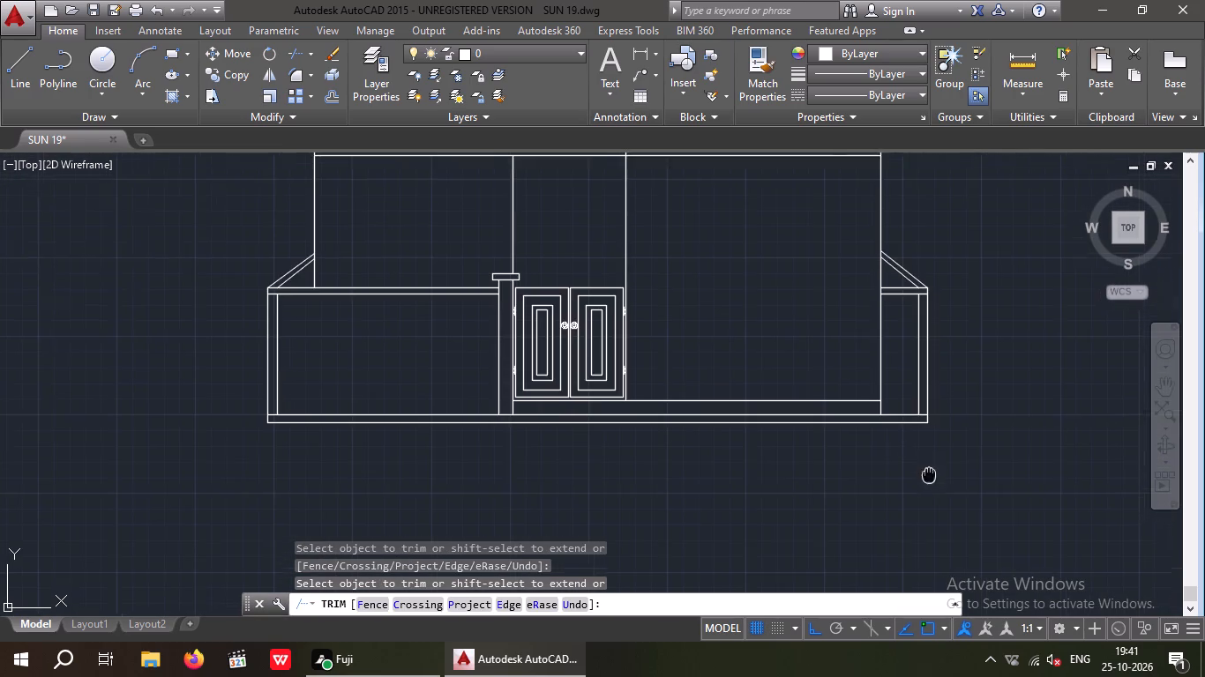
{"action": "middle_click_drag", "start_coordinate": [929, 475], "coordinate": [903, 509]}
{"action": "middle_click_drag", "start_coordinate": [920, 510], "coordinate": [904, 553]}
{"action": "scroll", "coordinate": [978, 435], "scroll_direction": "down", "scroll_amount": 1}
{"action": "middle_click_drag", "start_coordinate": [969, 470], "coordinate": [931, 560]}
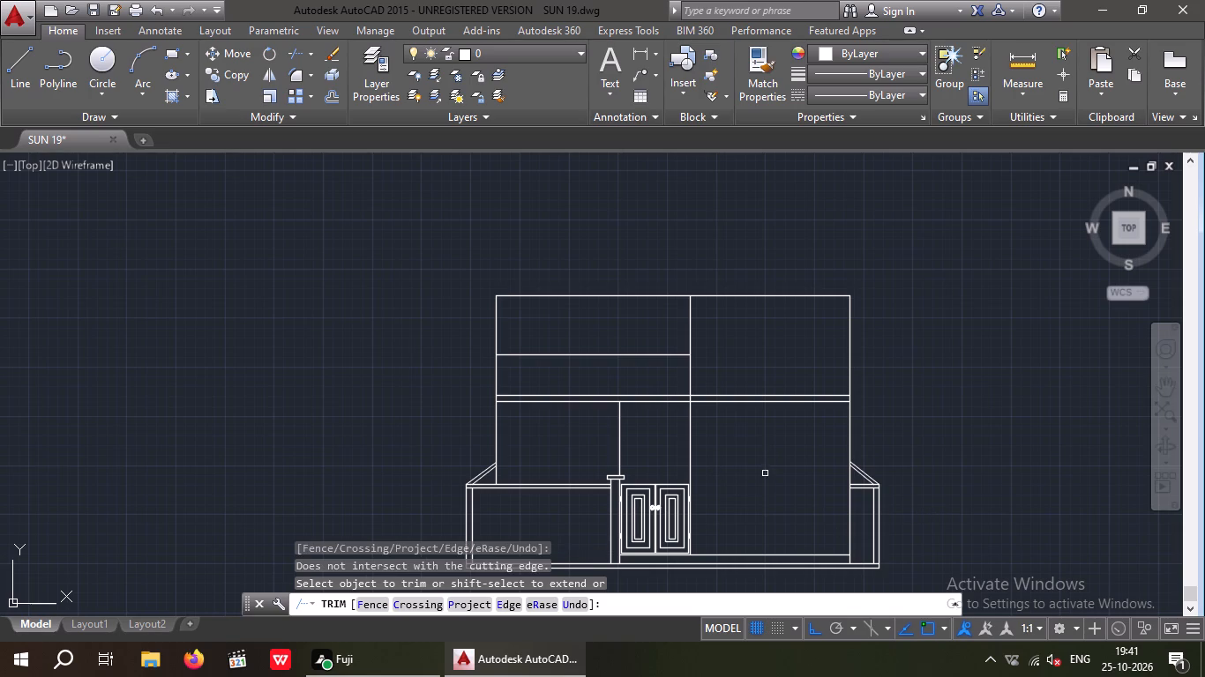
{"action": "key", "text": "Escape"}
{"action": "key", "text": "Escape"}
Draw vertical construction lines from both sides of the plan's main door (MD) opening down through the elevation.
{"action": "middle_click_drag", "start_coordinate": [760, 458], "coordinate": [703, 481]}
{"action": "scroll", "coordinate": [691, 462], "scroll_direction": "down", "scroll_amount": 1}
{"action": "middle_click_drag", "start_coordinate": [685, 452], "coordinate": [655, 525]}
{"action": "middle_click_drag", "start_coordinate": [623, 338], "coordinate": [607, 378]}
{"action": "key", "text": "Escape"}
{"action": "key", "text": "Escape"}
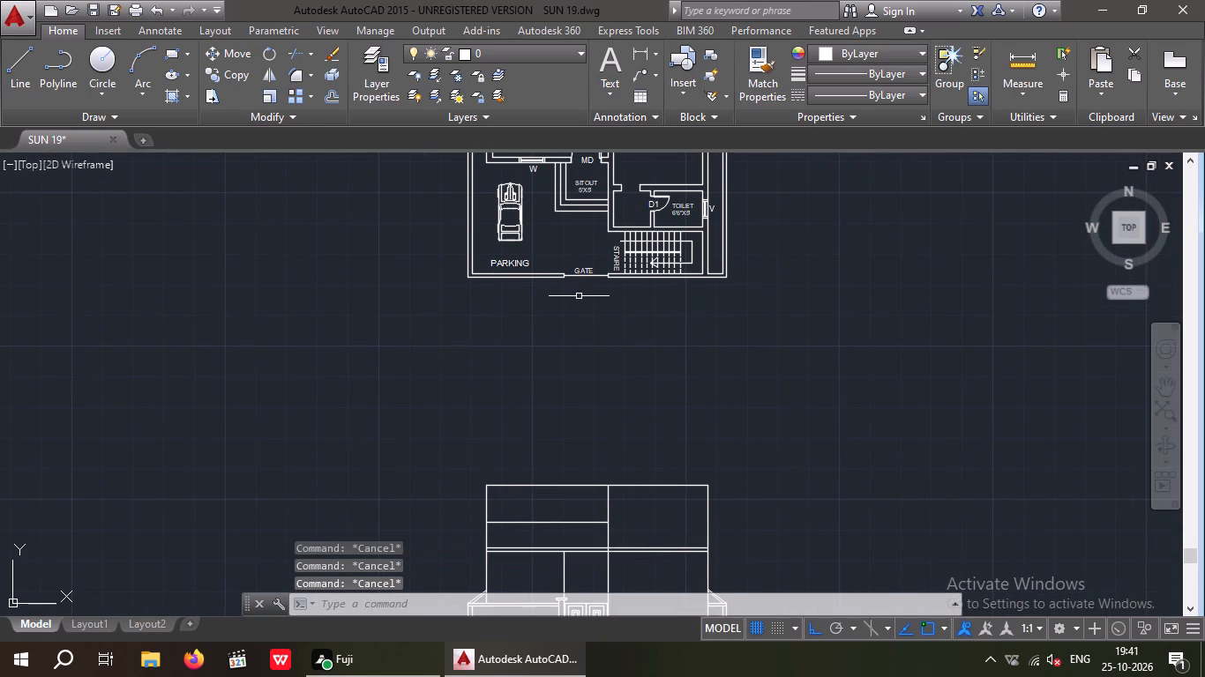
{"action": "key", "text": "x"}
{"action": "key", "text": "l"}
{"action": "key", "text": "space"}
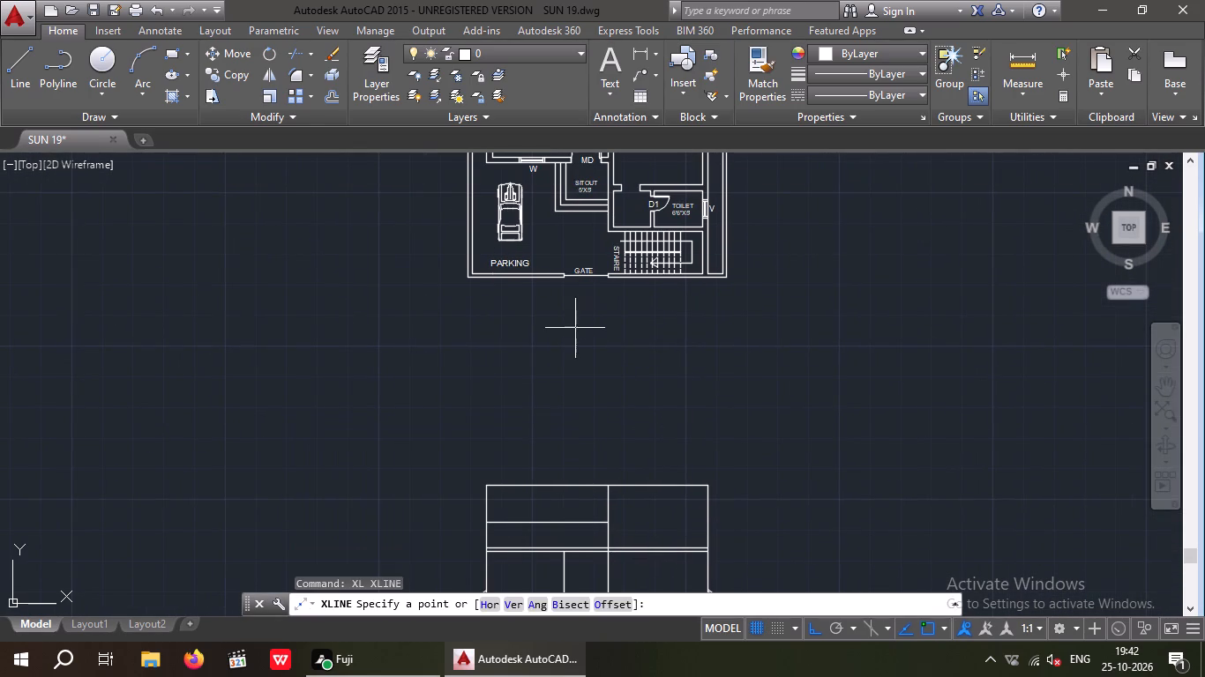
{"action": "key", "text": "v"}
{"action": "key", "text": "space"}
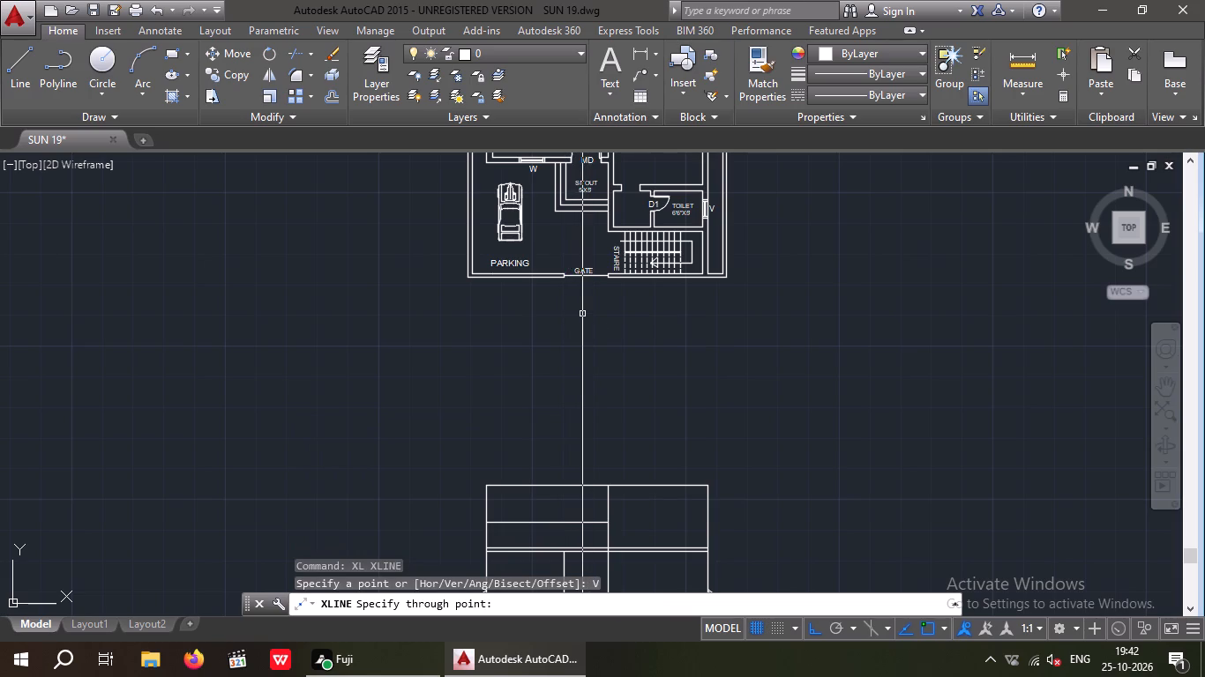
{"action": "middle_click_drag", "start_coordinate": [583, 314], "coordinate": [518, 539]}
{"action": "scroll", "coordinate": [542, 420], "scroll_direction": "up", "scroll_amount": 3}
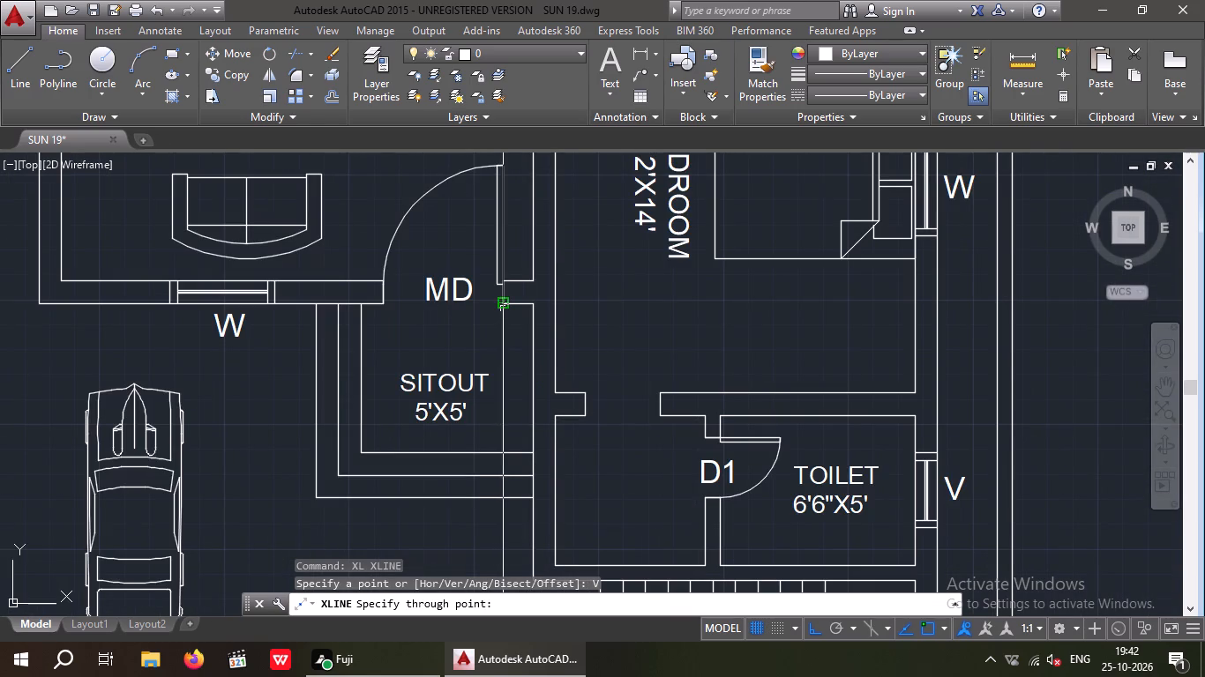
{"action": "left_click", "coordinate": [505, 304]}
{"action": "scroll", "coordinate": [509, 286], "scroll_direction": "down", "scroll_amount": 3}
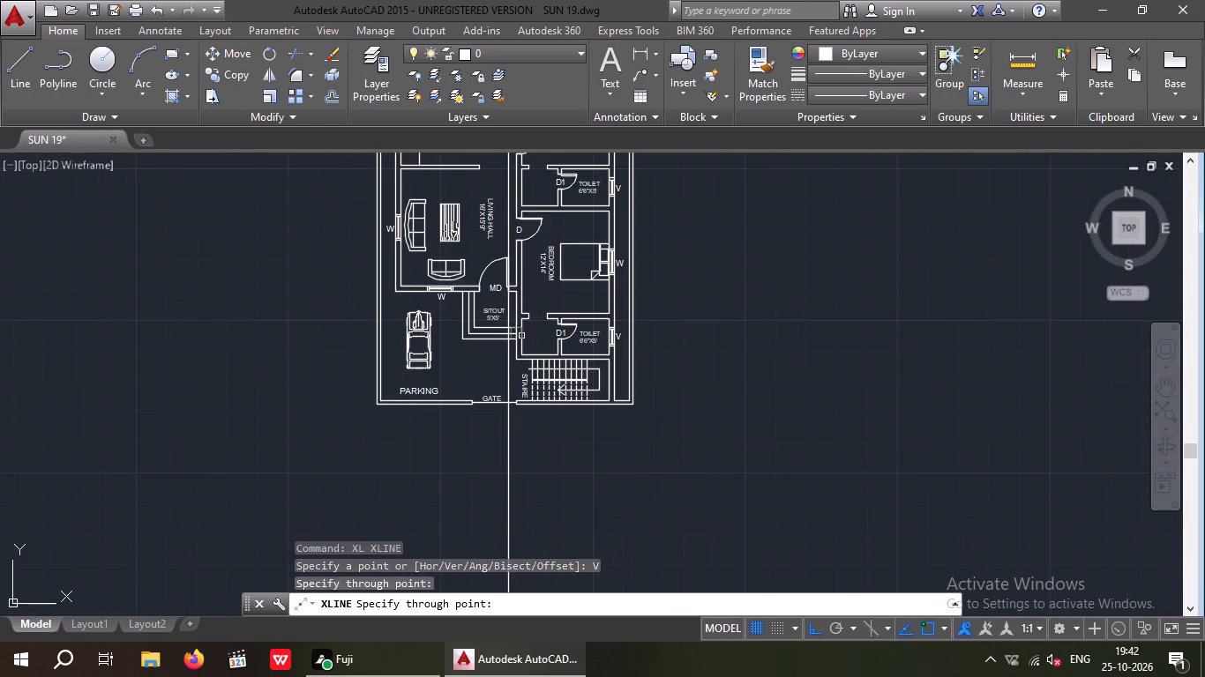
{"action": "middle_click_drag", "start_coordinate": [561, 434], "coordinate": [507, 250]}
{"action": "scroll", "coordinate": [513, 259], "scroll_direction": "down", "scroll_amount": 2}
{"action": "middle_click_drag", "start_coordinate": [531, 301], "coordinate": [538, 418]}
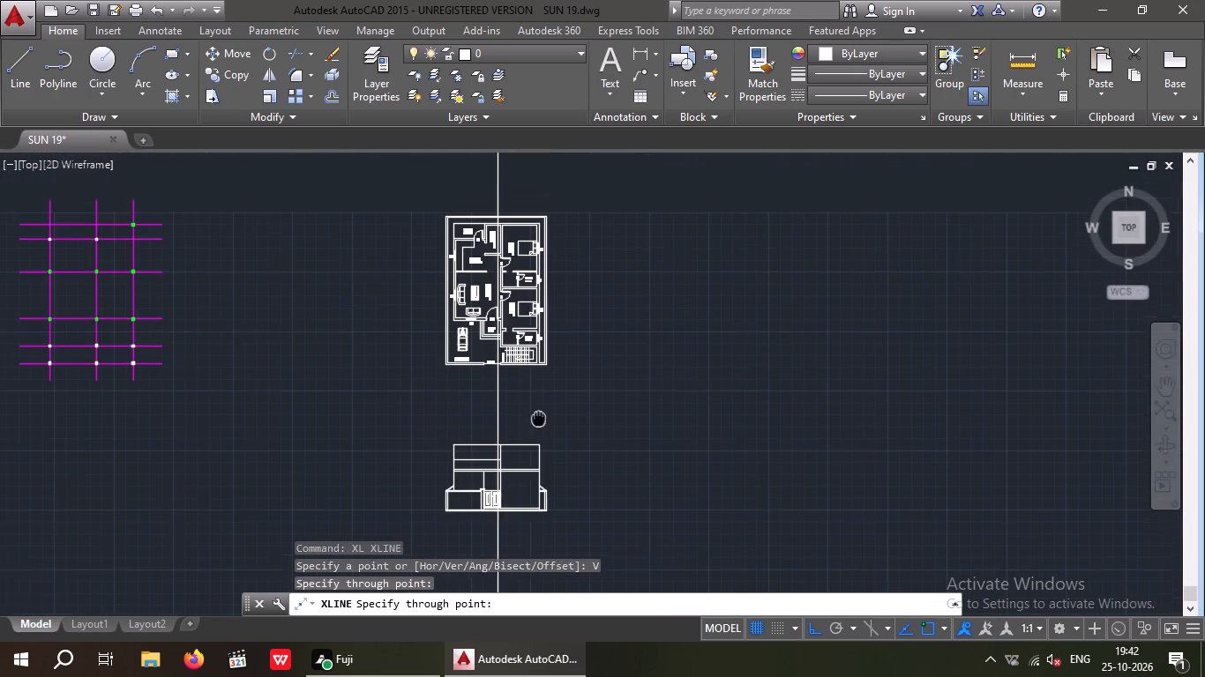
{"action": "scroll", "coordinate": [490, 272], "scroll_direction": "up", "scroll_amount": 3}
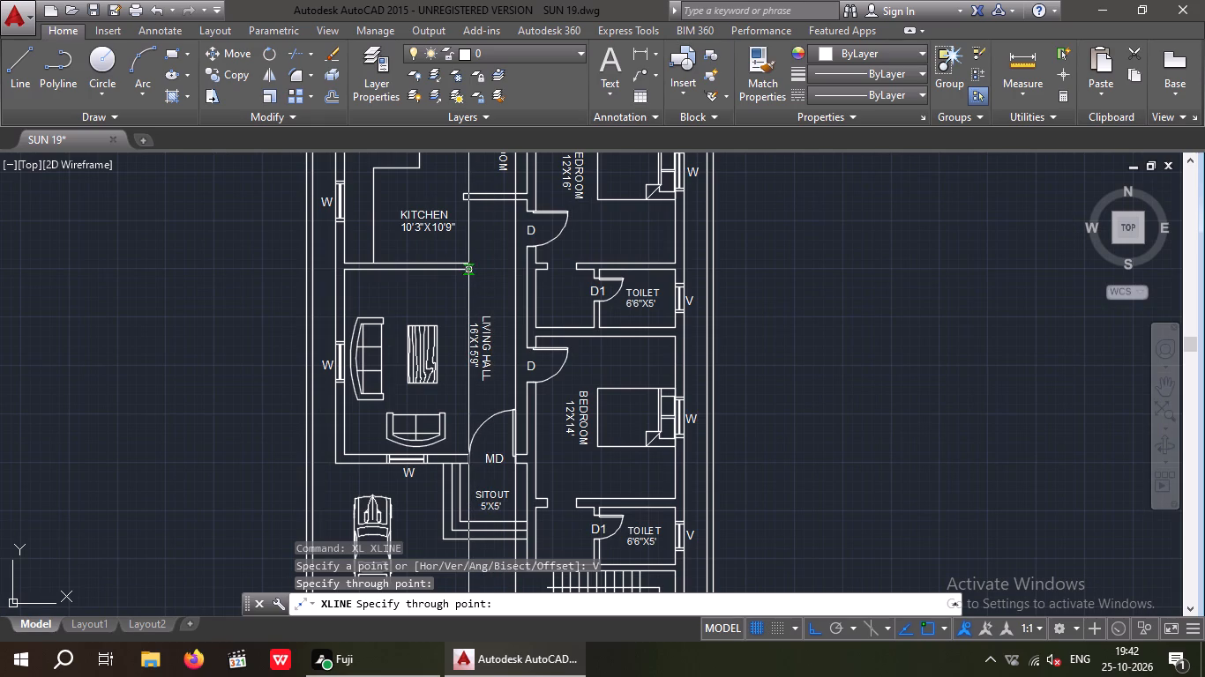
{"action": "left_click", "coordinate": [470, 272]}
{"action": "scroll", "coordinate": [480, 253], "scroll_direction": "down", "scroll_amount": 3}
{"action": "scroll", "coordinate": [567, 417], "scroll_direction": "up", "scroll_amount": 1}
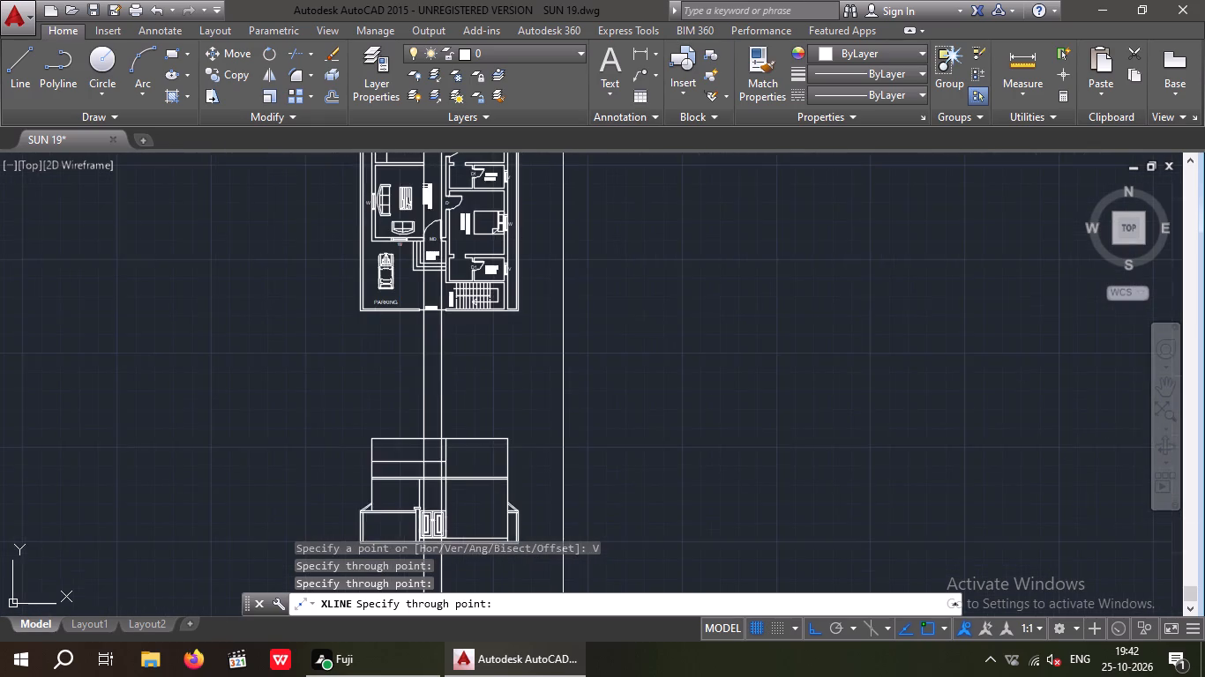
{"action": "middle_click_drag", "start_coordinate": [575, 274], "coordinate": [590, 205]}
{"action": "scroll", "coordinate": [437, 429], "scroll_direction": "up", "scroll_amount": 3}
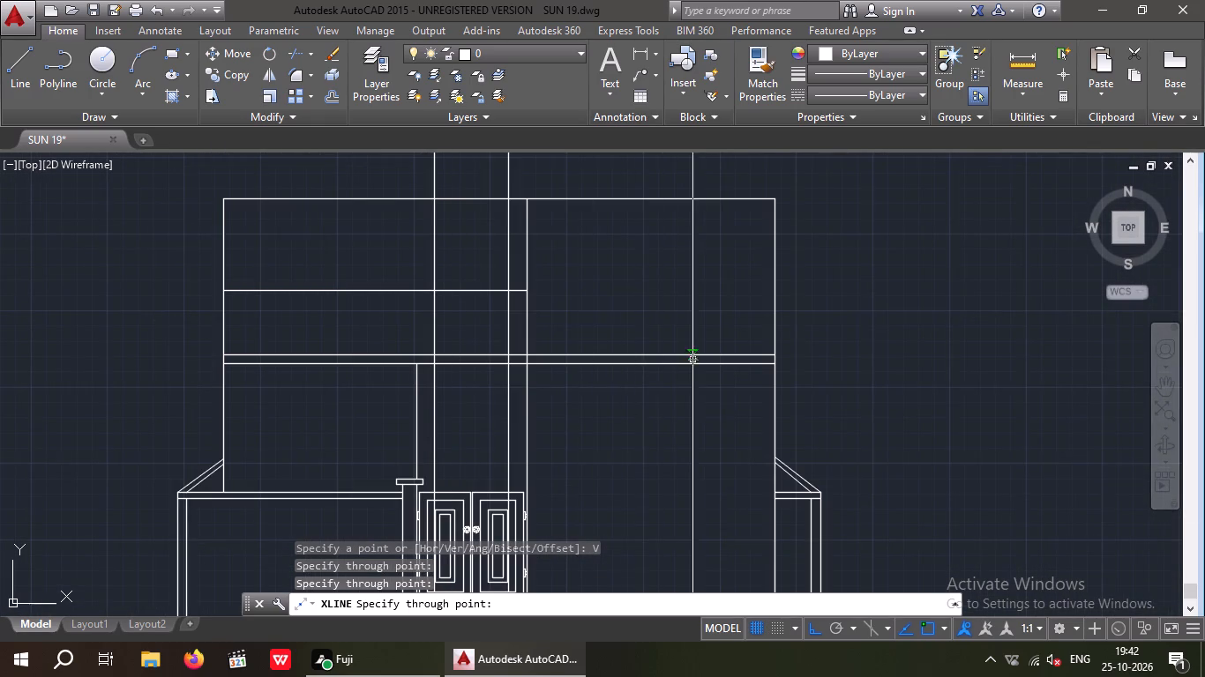
{"action": "middle_click_drag", "start_coordinate": [807, 307], "coordinate": [758, 380]}
{"action": "scroll", "coordinate": [773, 328], "scroll_direction": "down", "scroll_amount": 1}
{"action": "middle_click_drag", "start_coordinate": [806, 349], "coordinate": [750, 289]}
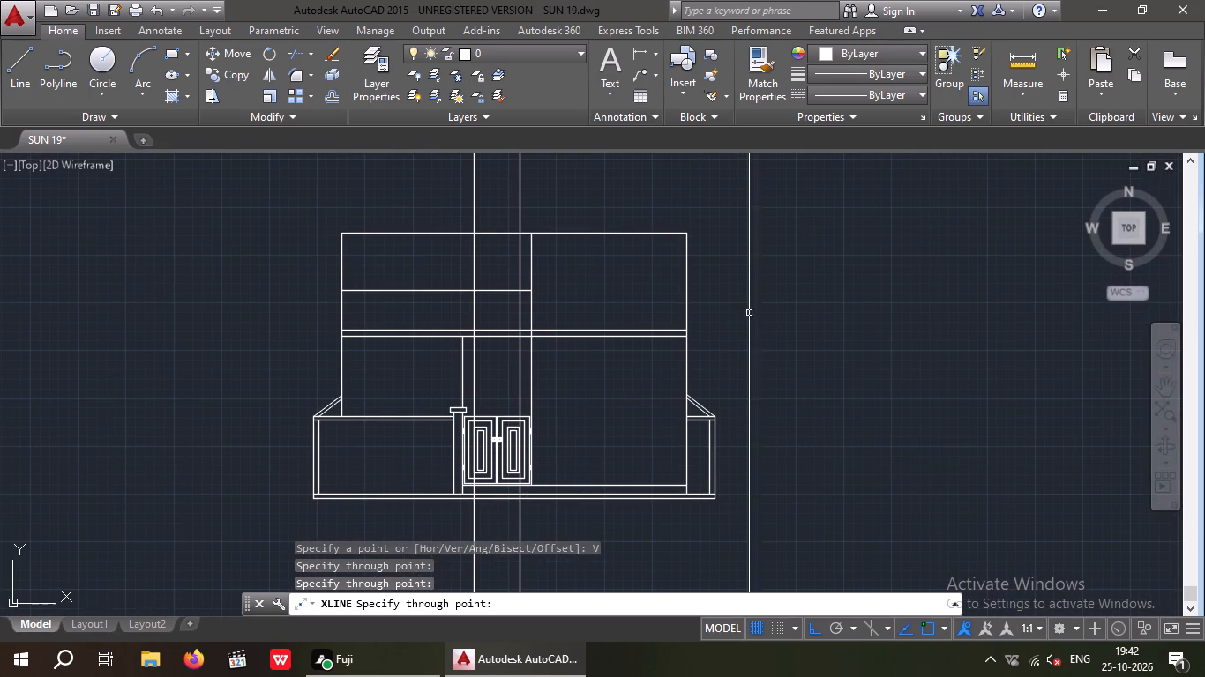
{"action": "key", "text": "Escape"}
{"action": "key", "text": "Escape"}
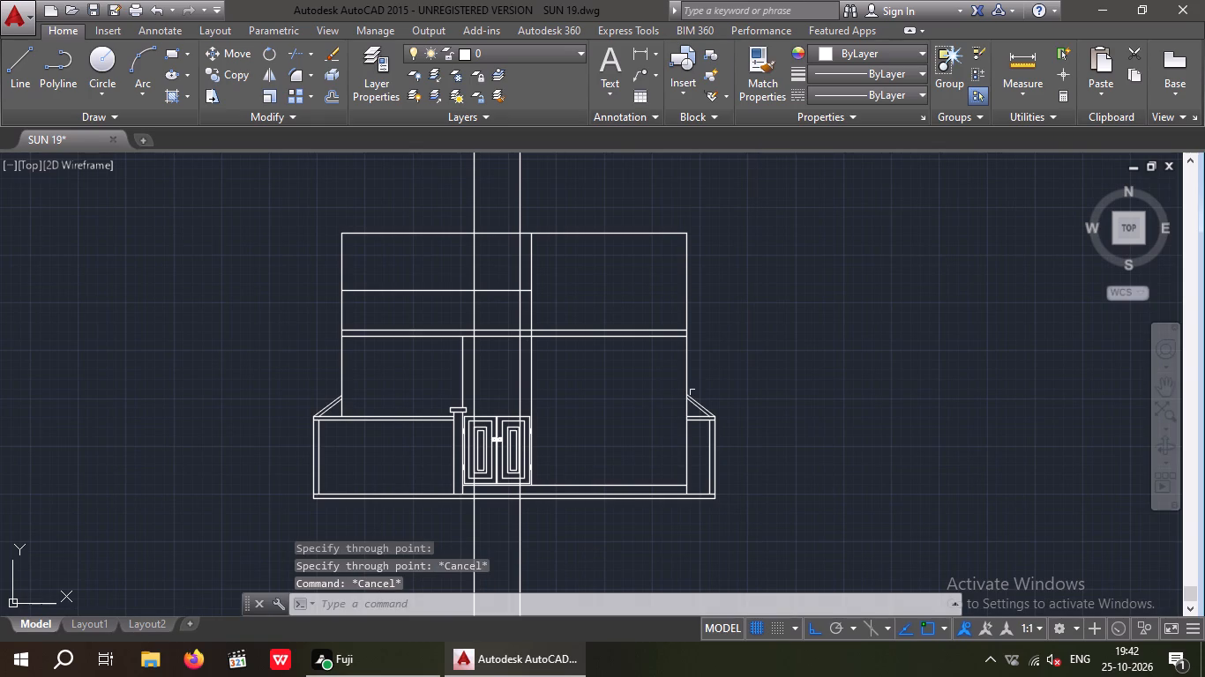
Delete the vertical wall line rising above the gate pillar to the slab.
{"action": "scroll", "coordinate": [461, 361], "scroll_direction": "up", "scroll_amount": 3}
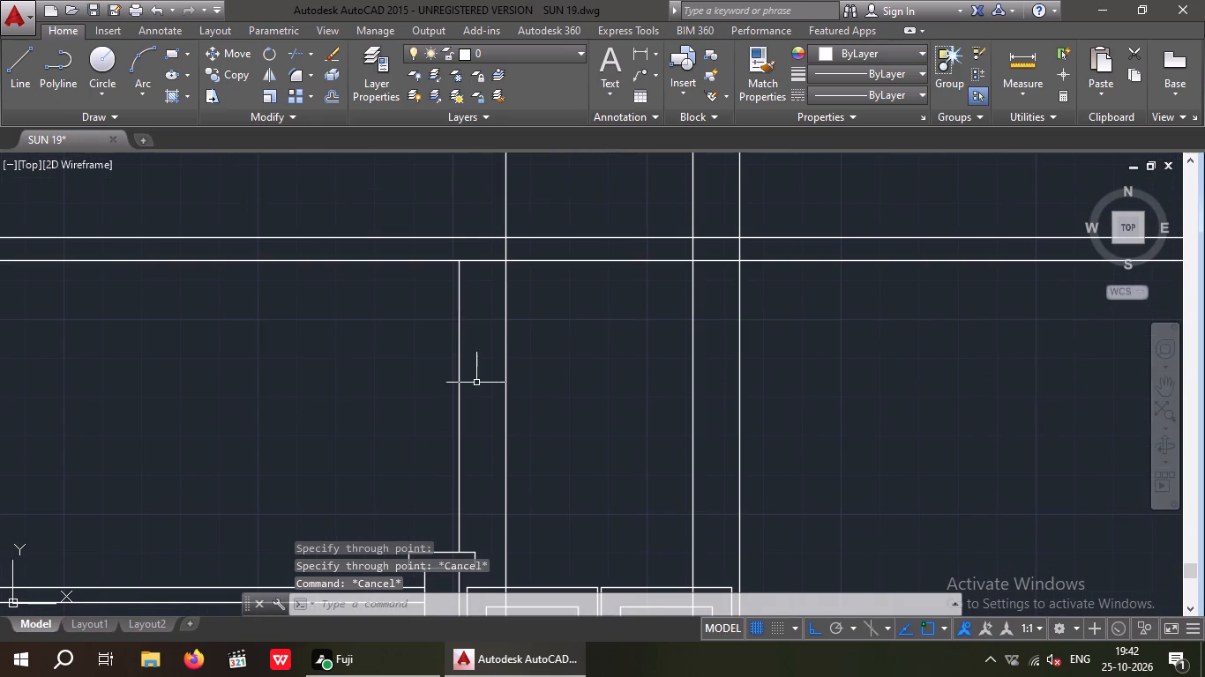
{"action": "left_click_drag", "start_coordinate": [481, 368], "coordinate": [439, 401]}
{"action": "left_click", "coordinate": [435, 405]}
{"action": "key", "text": "Delete"}
Offset the horizontal plinth line at the bottom of the gate upward by 7' for the door head.
{"action": "scroll", "coordinate": [424, 399], "scroll_direction": "down", "scroll_amount": 2}
{"action": "middle_click_drag", "start_coordinate": [426, 409], "coordinate": [419, 426]}
{"action": "scroll", "coordinate": [425, 396], "scroll_direction": "down", "scroll_amount": 2}
{"action": "middle_click_drag", "start_coordinate": [415, 409], "coordinate": [391, 458]}
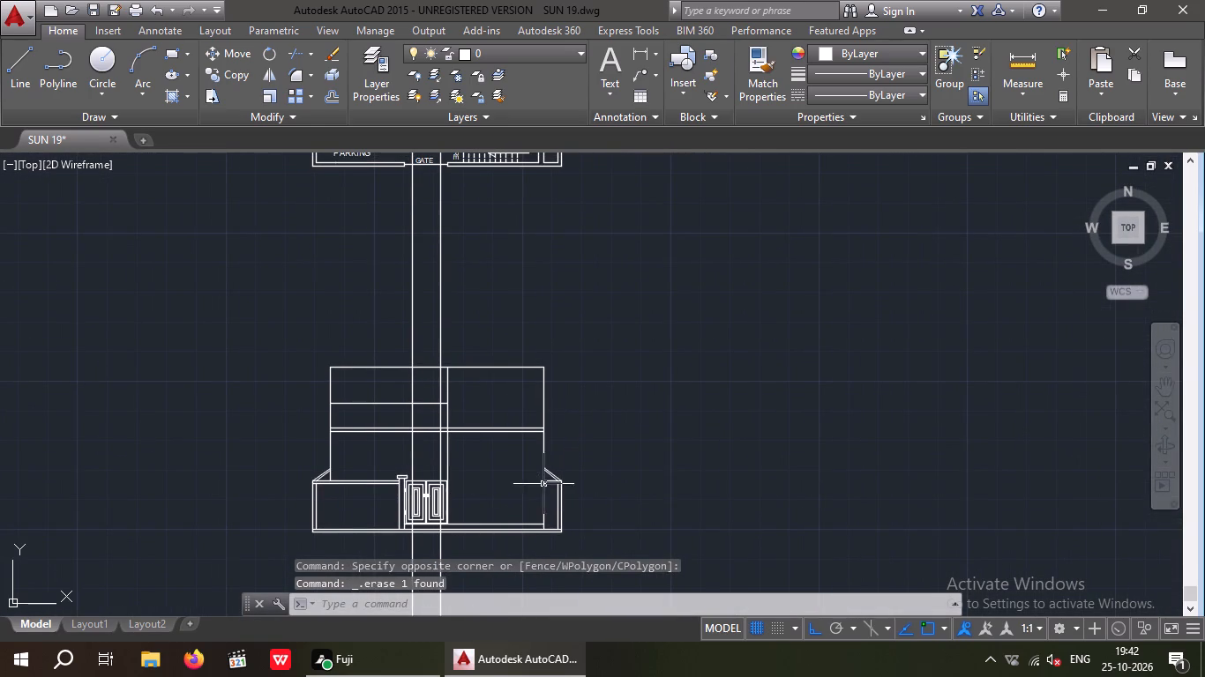
{"action": "key", "text": "Escape"}
{"action": "key", "text": "Escape"}
{"action": "key", "text": "o"}
{"action": "key", "text": "Return"}
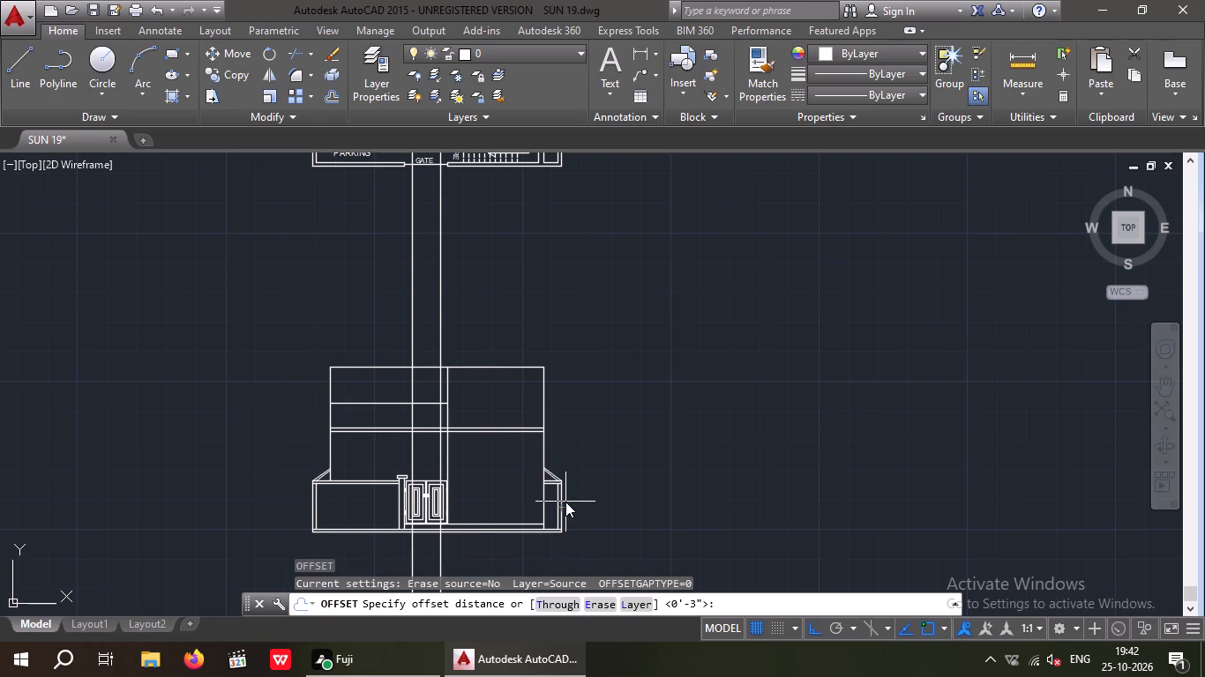
{"action": "type", "text": "7'"}
{"action": "key", "text": "Return"}
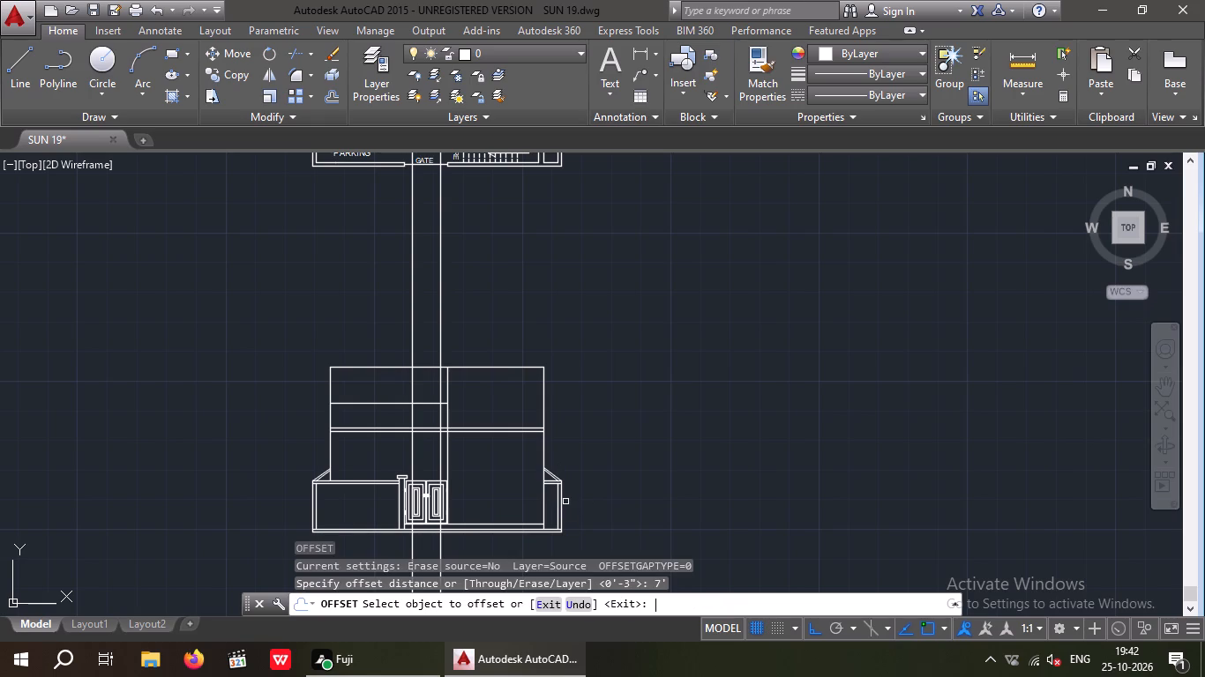
{"action": "scroll", "coordinate": [444, 535], "scroll_direction": "up", "scroll_amount": 3}
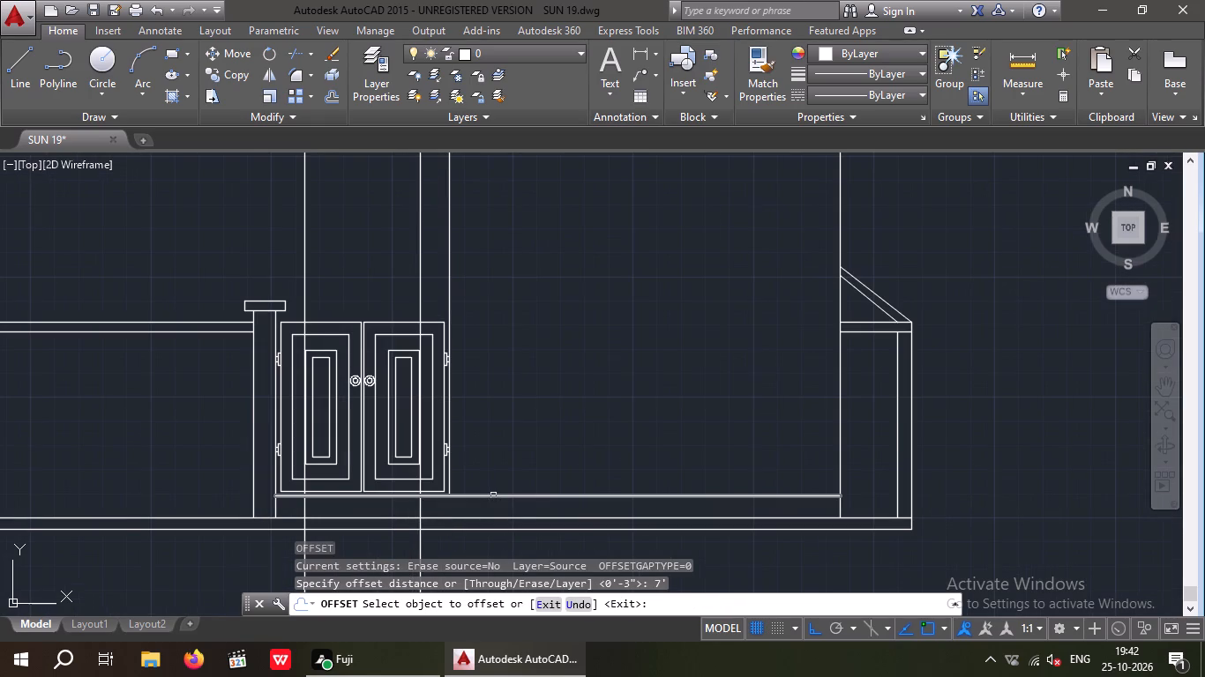
{"action": "left_click_drag", "start_coordinate": [493, 495], "coordinate": [495, 483]}
{"action": "left_click", "coordinate": [497, 394]}
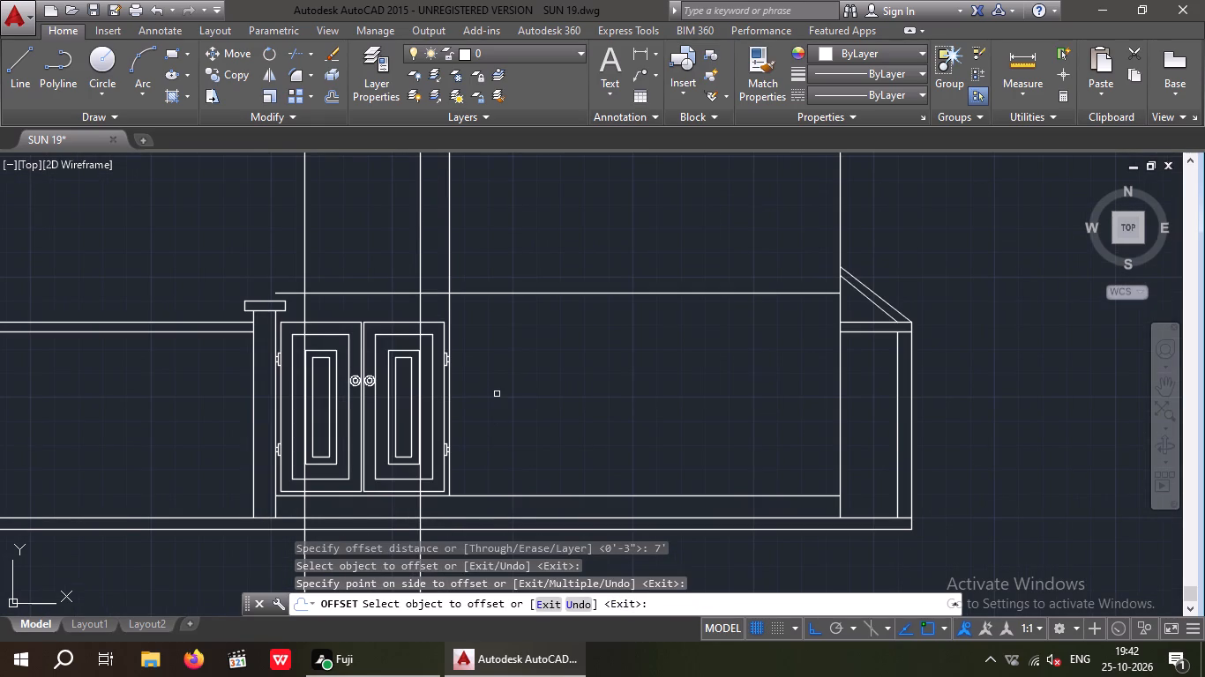
{"action": "key", "text": "Escape"}
{"action": "key", "text": "Escape"}
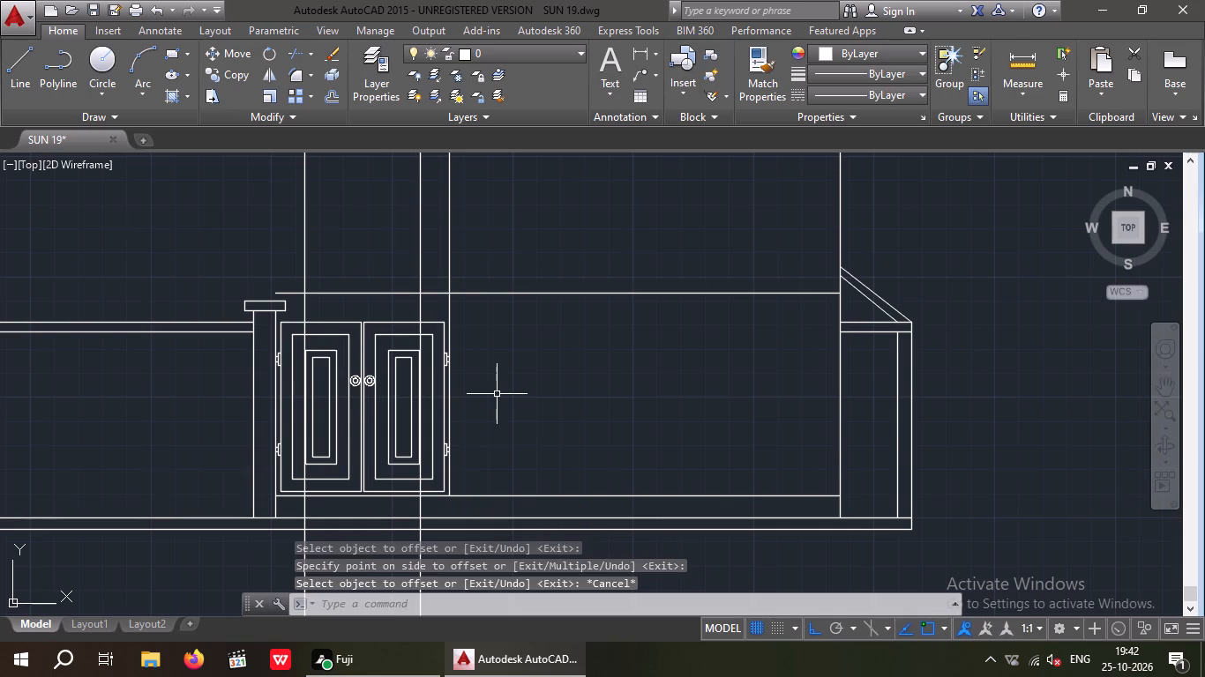
Trim both door construction lines above the 7' head line and between each gate leaf's top edge and inner panel.
{"action": "key", "text": "t"}
{"action": "type", "text": "R"}
{"action": "key", "text": "space"}
{"action": "key", "text": "space"}
{"action": "scroll", "coordinate": [414, 243], "scroll_direction": "up", "scroll_amount": 1}
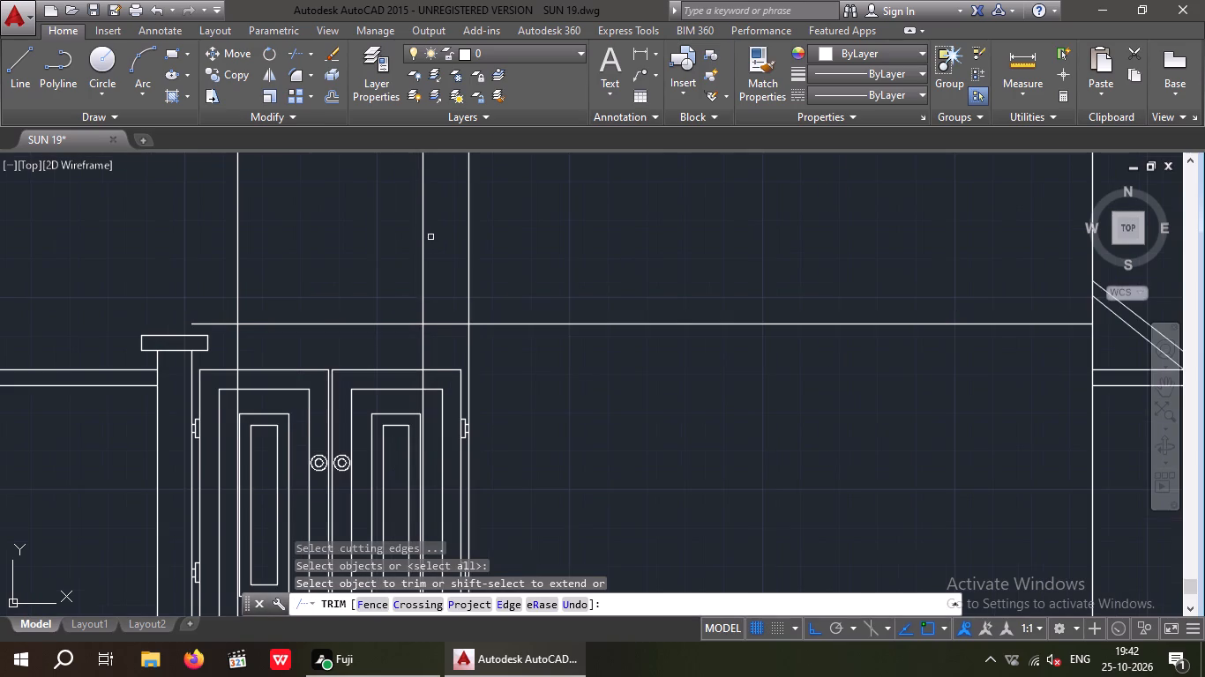
{"action": "left_click_drag", "start_coordinate": [430, 237], "coordinate": [345, 265]}
{"action": "left_click", "coordinate": [221, 269]}
{"action": "scroll", "coordinate": [429, 379], "scroll_direction": "up", "scroll_amount": 2}
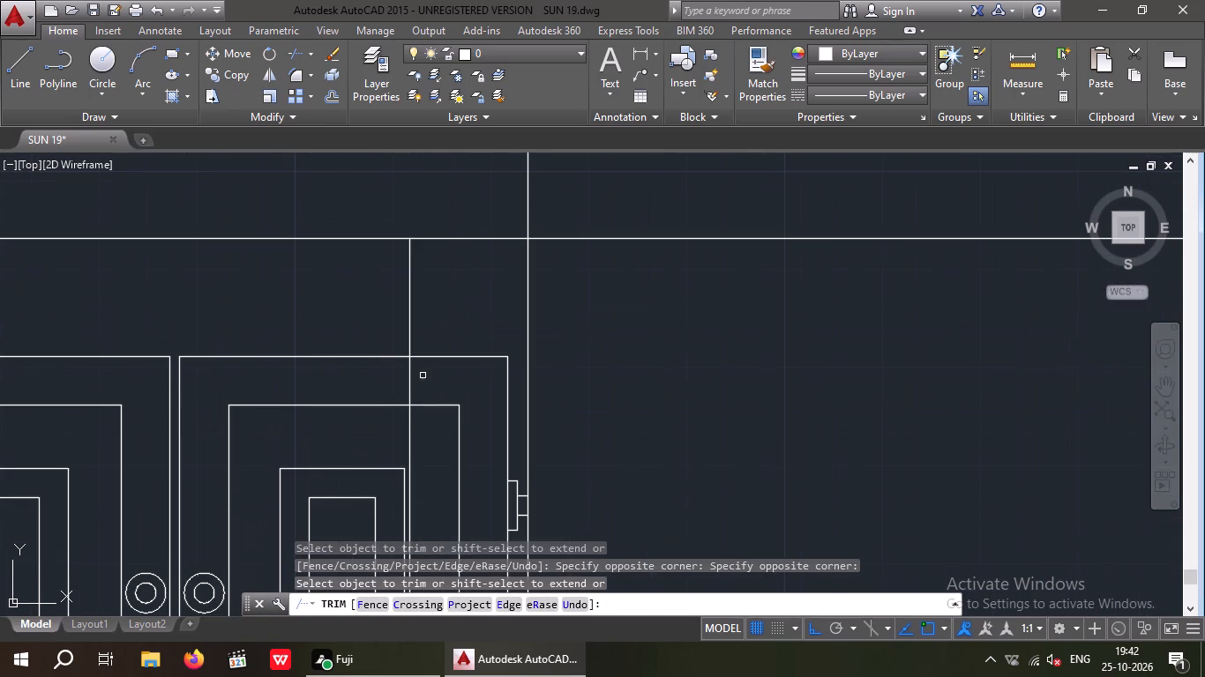
{"action": "left_click_drag", "start_coordinate": [430, 372], "coordinate": [318, 376]}
{"action": "left_click", "coordinate": [321, 384]}
{"action": "middle_click_drag", "start_coordinate": [316, 386], "coordinate": [518, 385]}
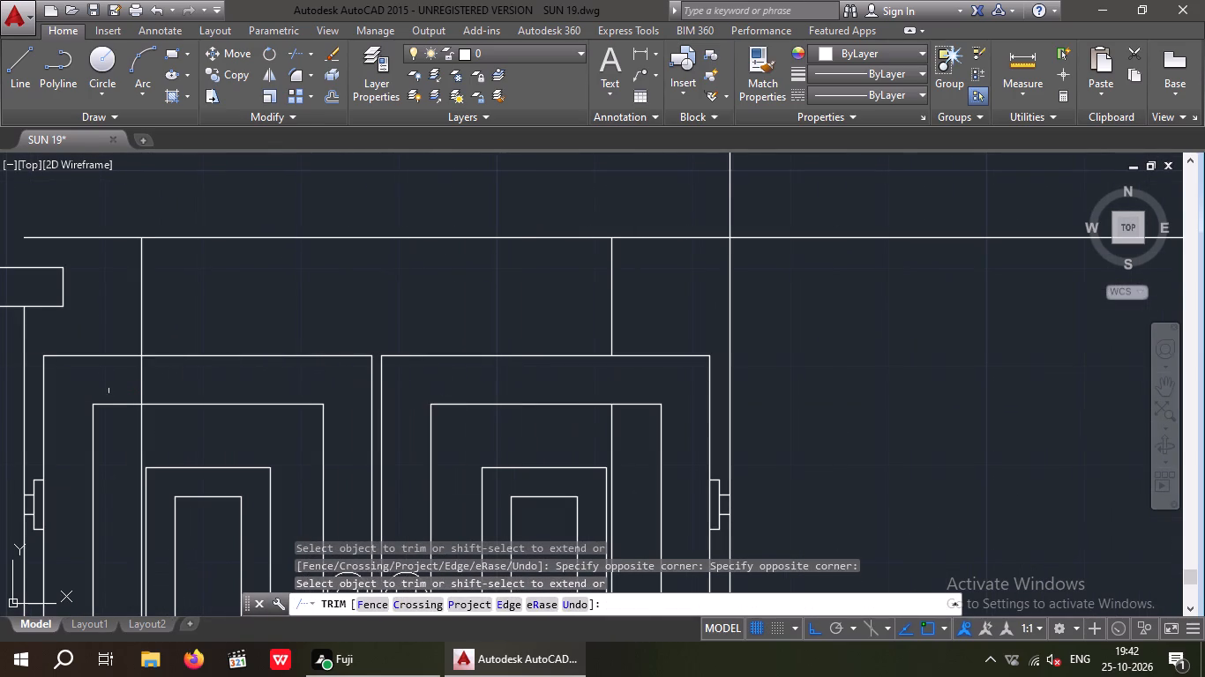
{"action": "left_click_drag", "start_coordinate": [162, 378], "coordinate": [116, 385]}
{"action": "left_click", "coordinate": [115, 385]}
{"action": "key", "text": "Escape"}
{"action": "key", "text": "Escape"}
Delete the two leftover construction line pieces running down through the gate leaves and below the elevation.
{"action": "scroll", "coordinate": [171, 361], "scroll_direction": "down", "scroll_amount": 2}
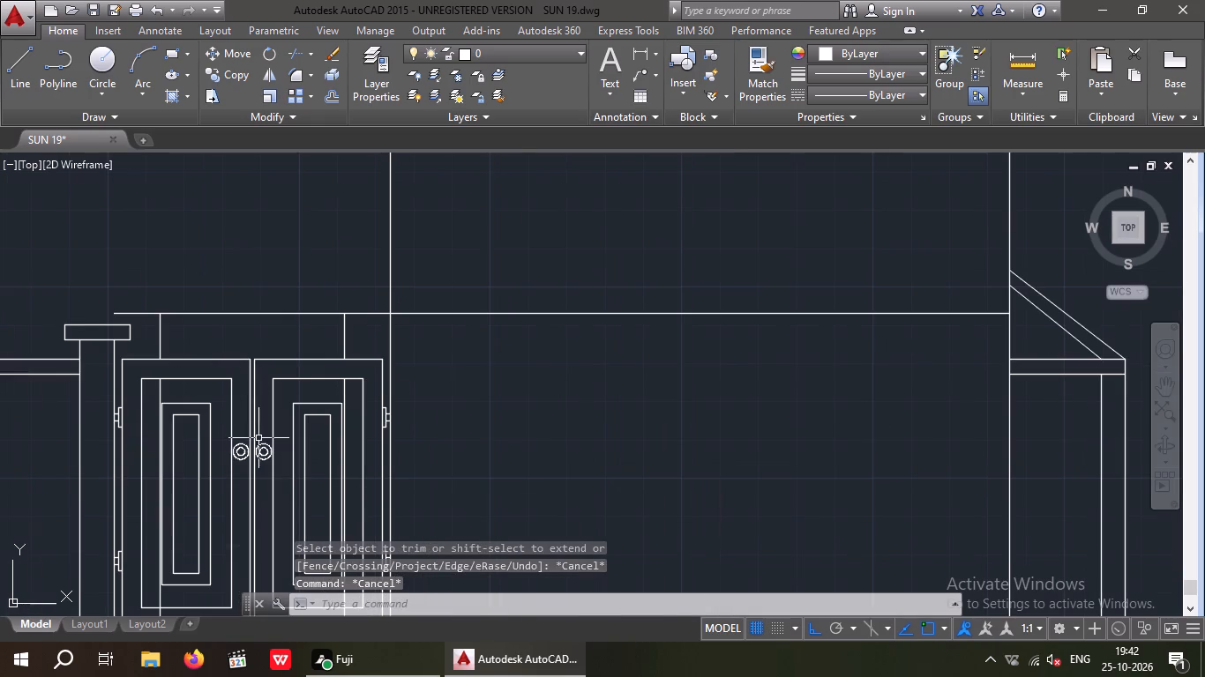
{"action": "middle_click_drag", "start_coordinate": [263, 321], "coordinate": [290, 157]}
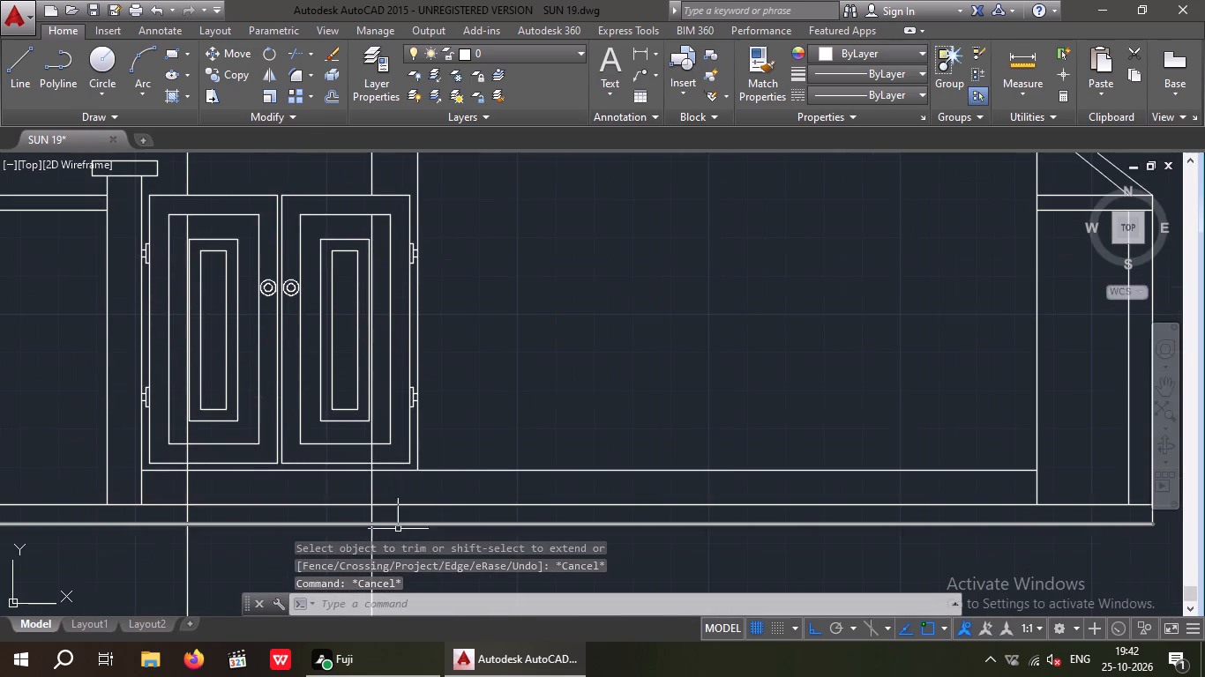
{"action": "middle_click_drag", "start_coordinate": [392, 530], "coordinate": [397, 369]}
{"action": "left_click_drag", "start_coordinate": [416, 430], "coordinate": [211, 516]}
{"action": "left_click", "coordinate": [127, 519]}
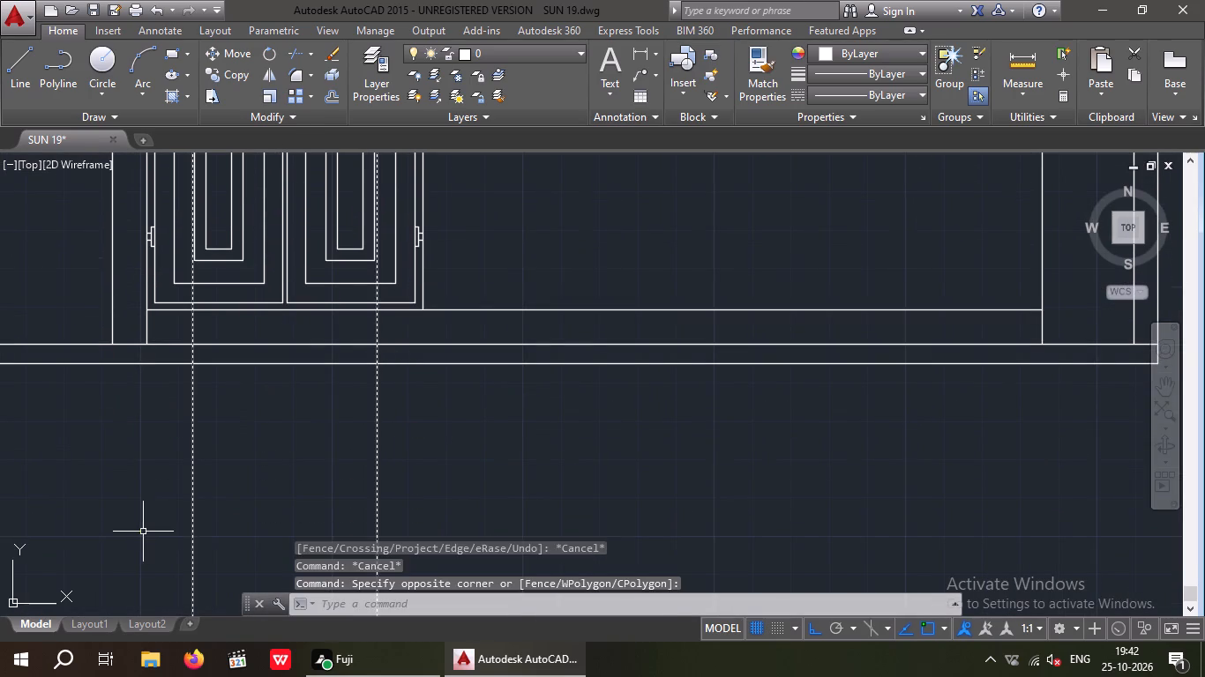
{"action": "key", "text": "Delete"}
Trim the door head line beyond both door jambs, leaving the door outline visible above the gate.
{"action": "scroll", "coordinate": [155, 544], "scroll_direction": "down", "scroll_amount": 2}
{"action": "middle_click_drag", "start_coordinate": [157, 549], "coordinate": [179, 634]}
{"action": "scroll", "coordinate": [232, 424], "scroll_direction": "up", "scroll_amount": 3}
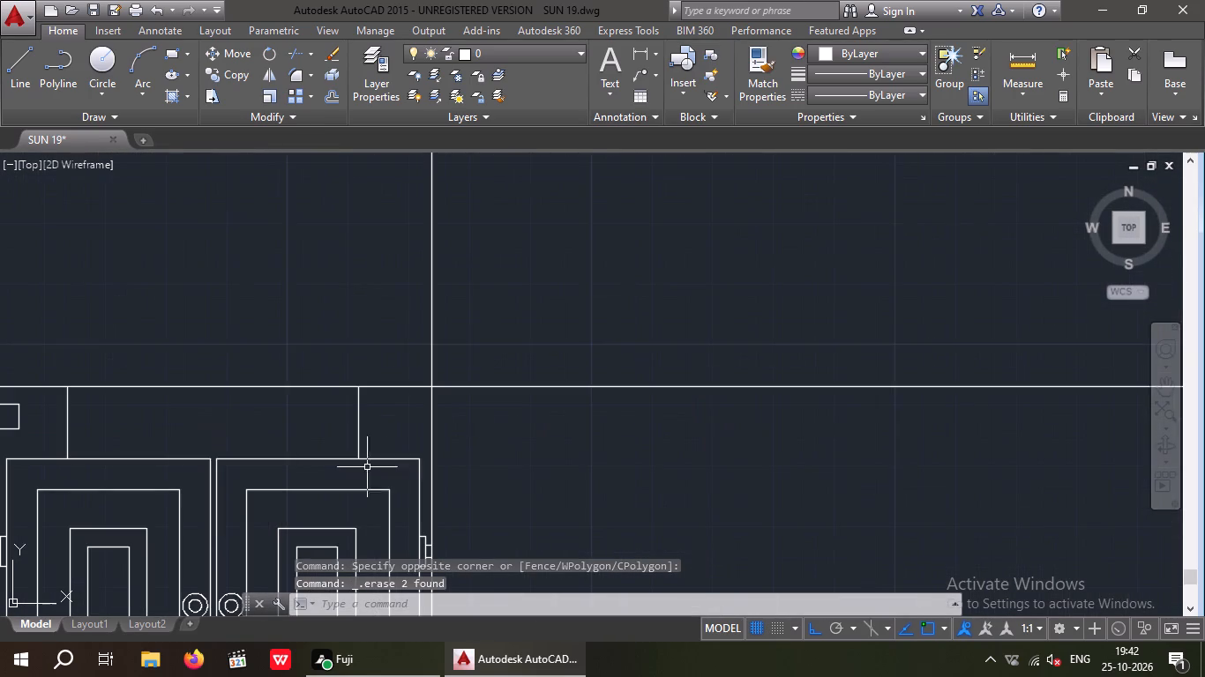
{"action": "scroll", "coordinate": [441, 462], "scroll_direction": "down", "scroll_amount": 1}
{"action": "key", "text": "Escape"}
{"action": "key", "text": "Escape"}
{"action": "key", "text": "t"}
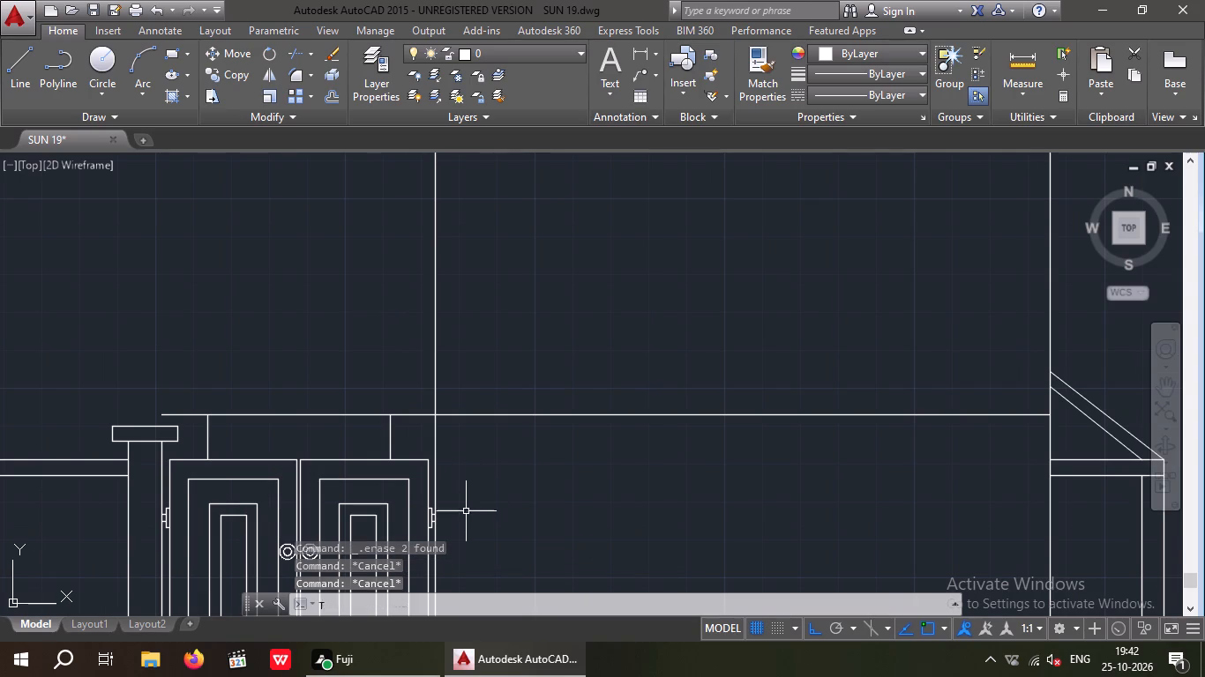
{"action": "type", "text": "R"}
{"action": "key", "text": "space"}
{"action": "key", "text": "space"}
{"action": "left_click_drag", "start_coordinate": [415, 438], "coordinate": [408, 414]}
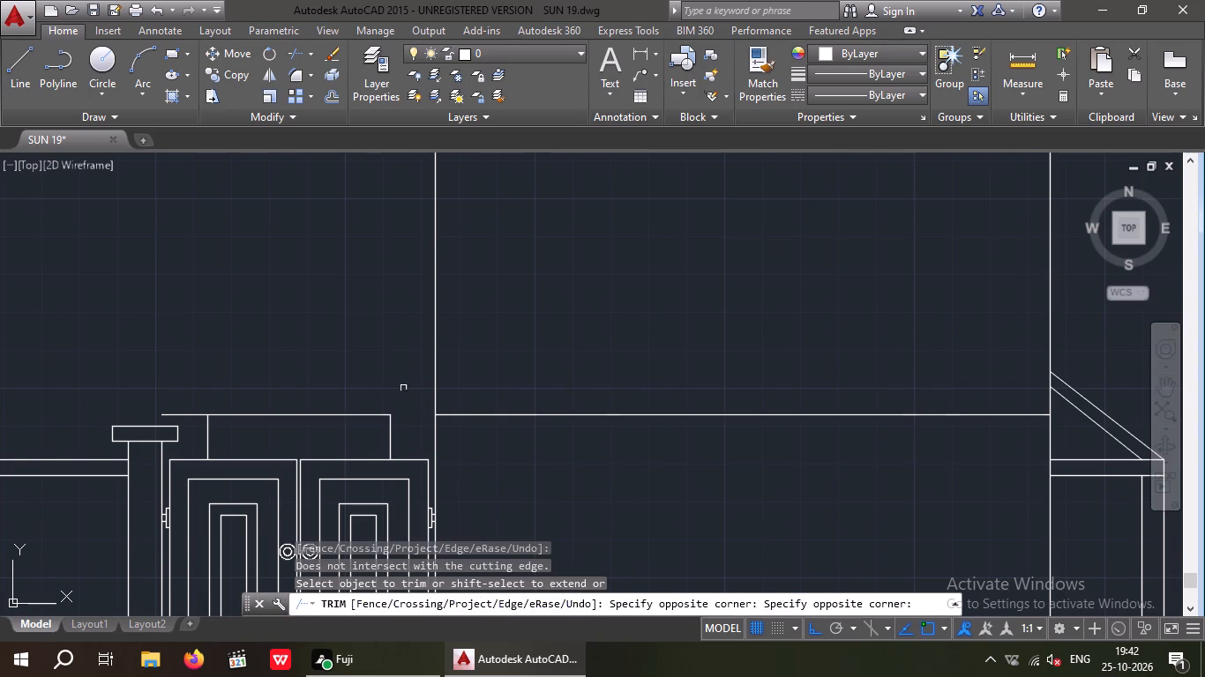
{"action": "left_click", "coordinate": [403, 388]}
{"action": "scroll", "coordinate": [180, 417], "scroll_direction": "up", "scroll_amount": 2}
{"action": "left_click_drag", "start_coordinate": [209, 454], "coordinate": [196, 417]}
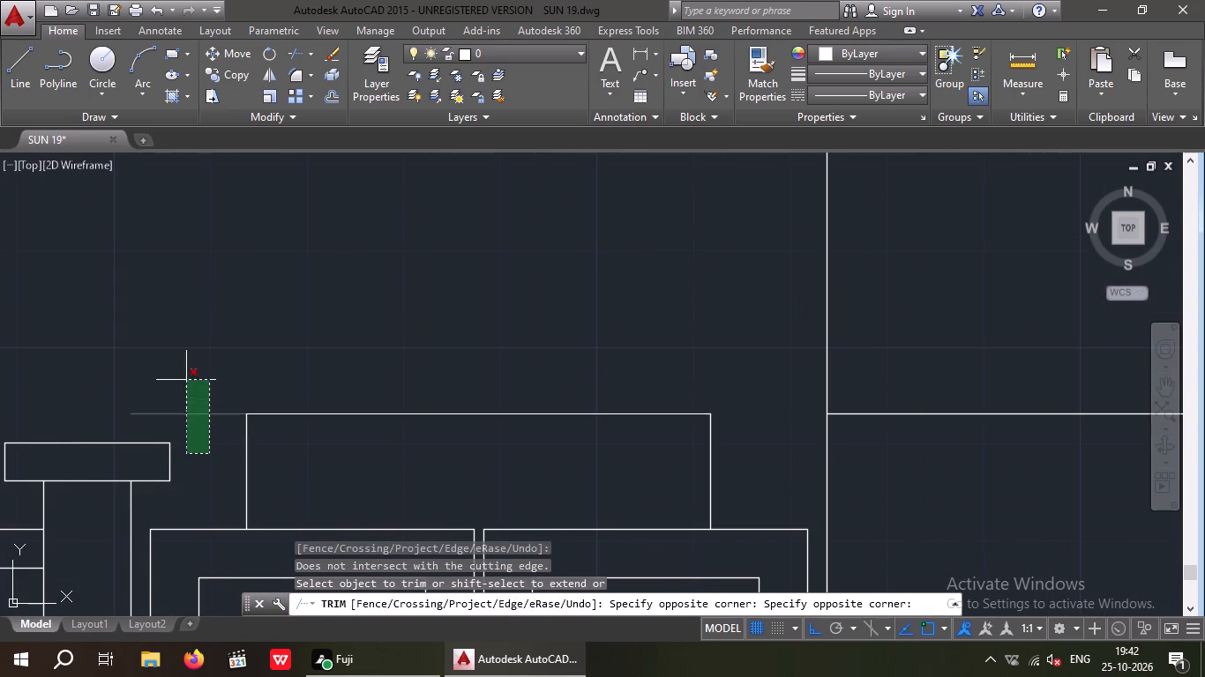
{"action": "left_click", "coordinate": [186, 380]}
{"action": "scroll", "coordinate": [210, 353], "scroll_direction": "down", "scroll_amount": 2}
{"action": "key", "text": "Escape"}
{"action": "key", "text": "Escape"}
Delete the leftover piece of the door head line between the house's middle wall line and its far outer wall line.
{"action": "left_click", "coordinate": [704, 440]}
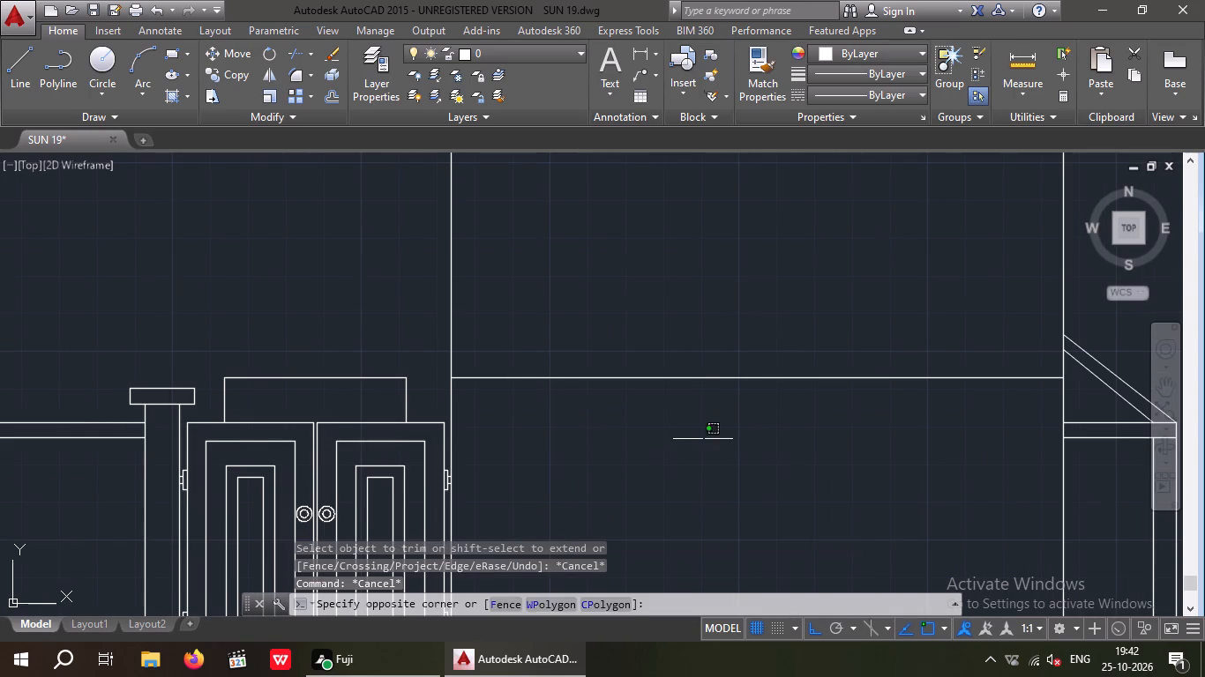
{"action": "left_click", "coordinate": [625, 337]}
{"action": "key", "text": "Delete"}
Examine the front part of the floor plan around the main door and gate against the elevation below it.
{"action": "scroll", "coordinate": [623, 360], "scroll_direction": "down", "scroll_amount": 3}
{"action": "middle_click_drag", "start_coordinate": [641, 398], "coordinate": [641, 392]}
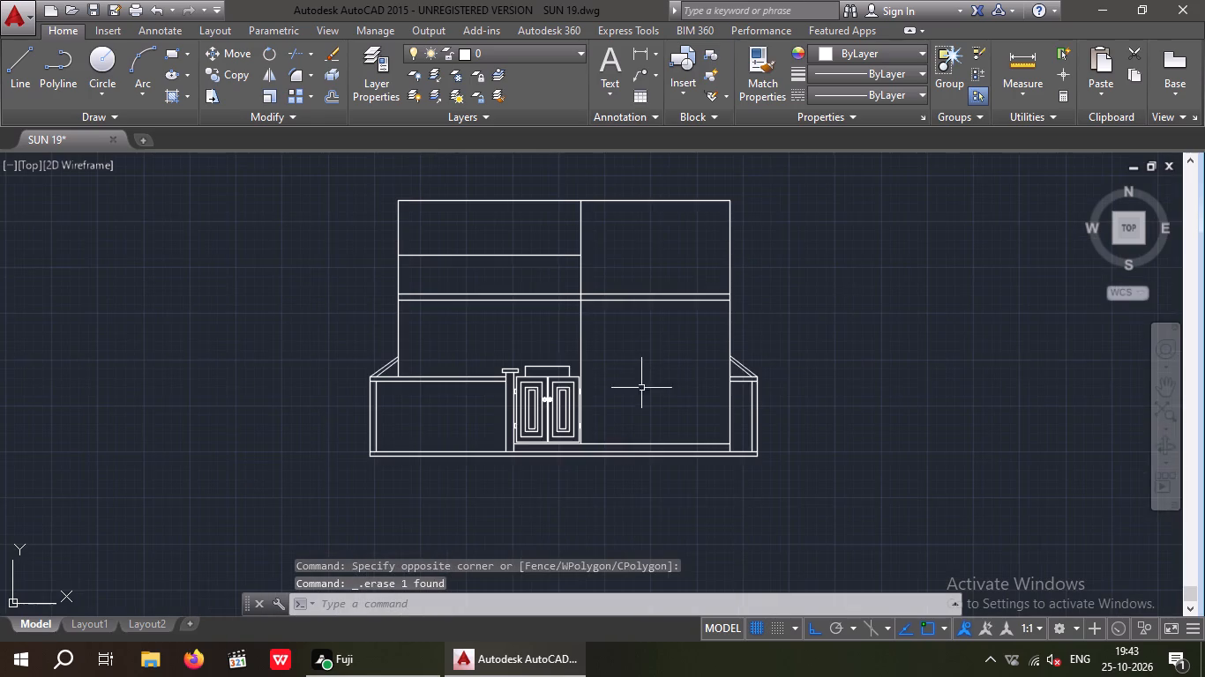
{"action": "middle_click_drag", "start_coordinate": [641, 392], "coordinate": [639, 442]}
{"action": "middle_click_drag", "start_coordinate": [628, 430], "coordinate": [640, 492]}
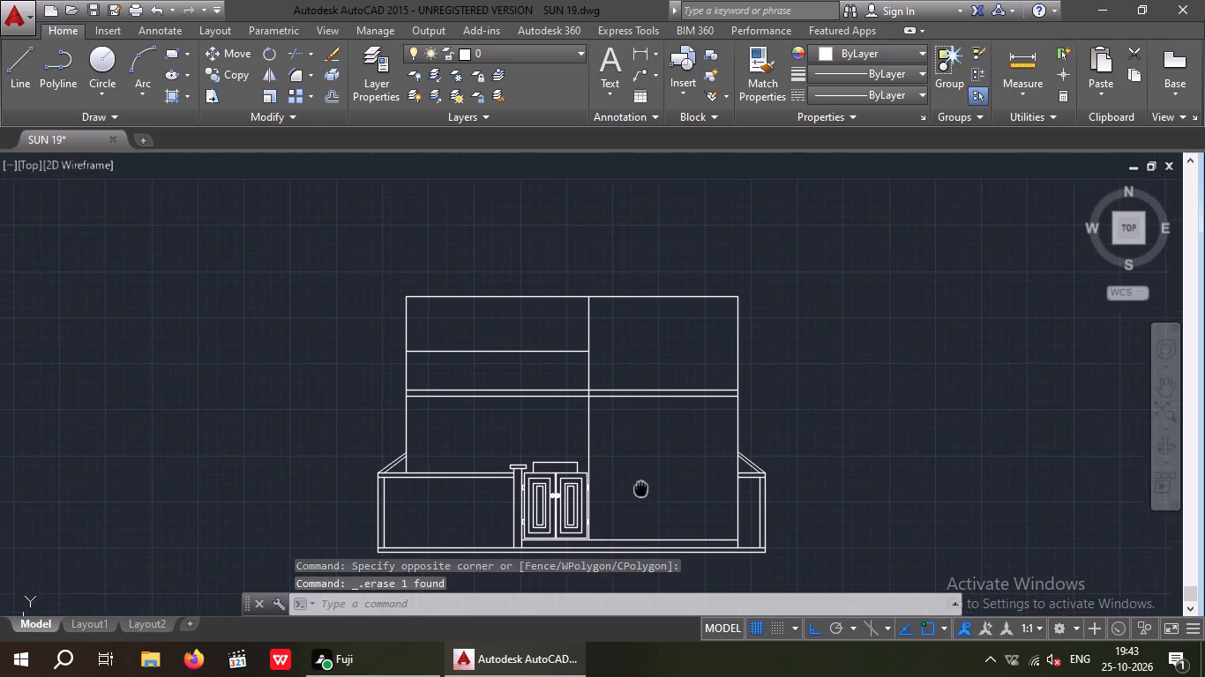
{"action": "middle_click_drag", "start_coordinate": [640, 492], "coordinate": [644, 497]}
{"action": "scroll", "coordinate": [624, 421], "scroll_direction": "down", "scroll_amount": 2}
{"action": "scroll", "coordinate": [571, 200], "scroll_direction": "up", "scroll_amount": 2}
{"action": "scroll", "coordinate": [571, 200], "scroll_direction": "down", "scroll_amount": 2}
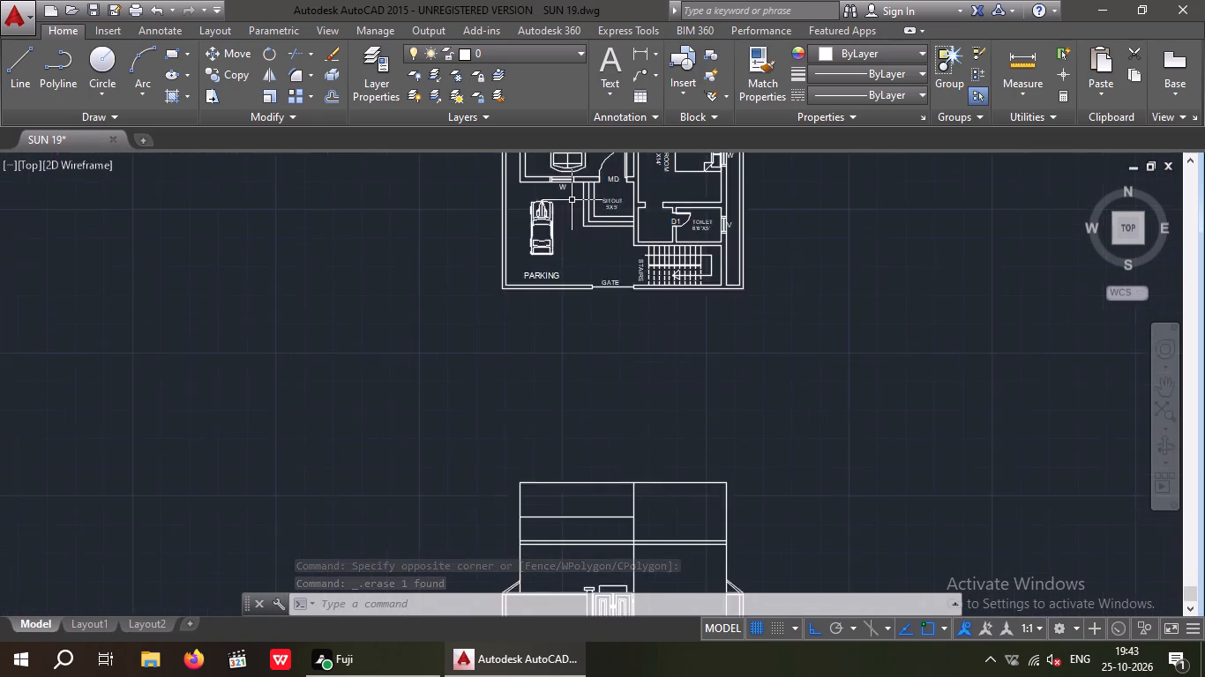
{"action": "scroll", "coordinate": [605, 443], "scroll_direction": "up", "scroll_amount": 3}
{"action": "middle_click_drag", "start_coordinate": [613, 444], "coordinate": [596, 376]}
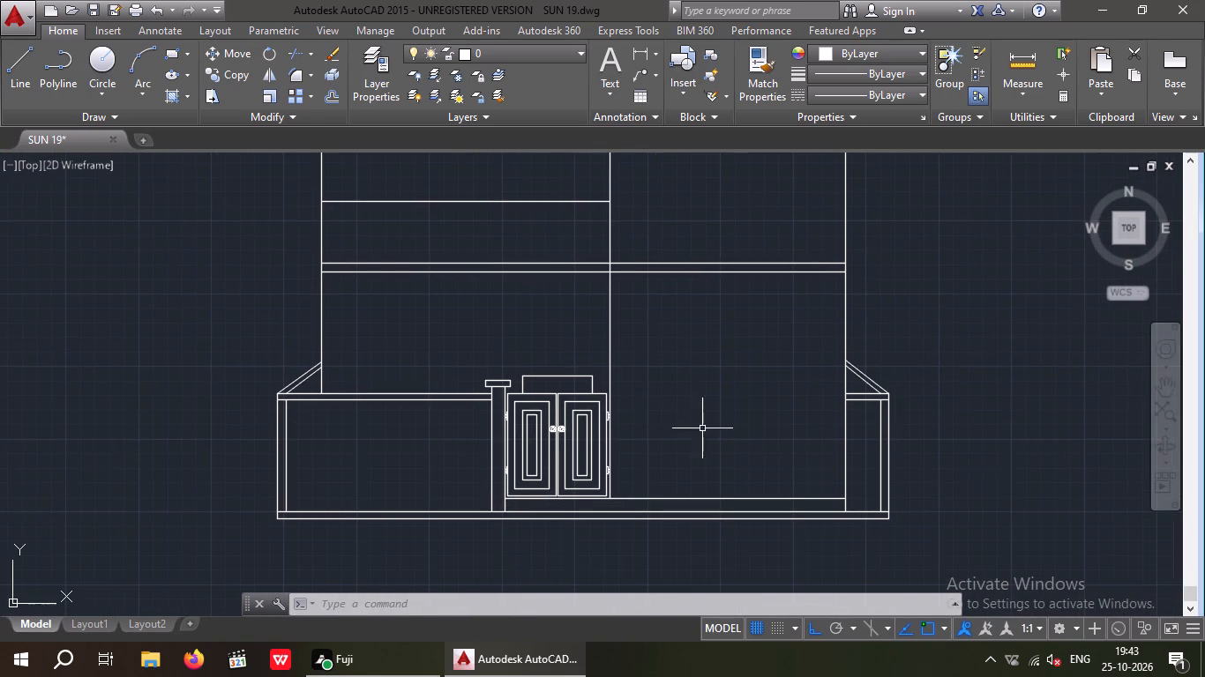
{"action": "middle_click_drag", "start_coordinate": [696, 389], "coordinate": [696, 368]}
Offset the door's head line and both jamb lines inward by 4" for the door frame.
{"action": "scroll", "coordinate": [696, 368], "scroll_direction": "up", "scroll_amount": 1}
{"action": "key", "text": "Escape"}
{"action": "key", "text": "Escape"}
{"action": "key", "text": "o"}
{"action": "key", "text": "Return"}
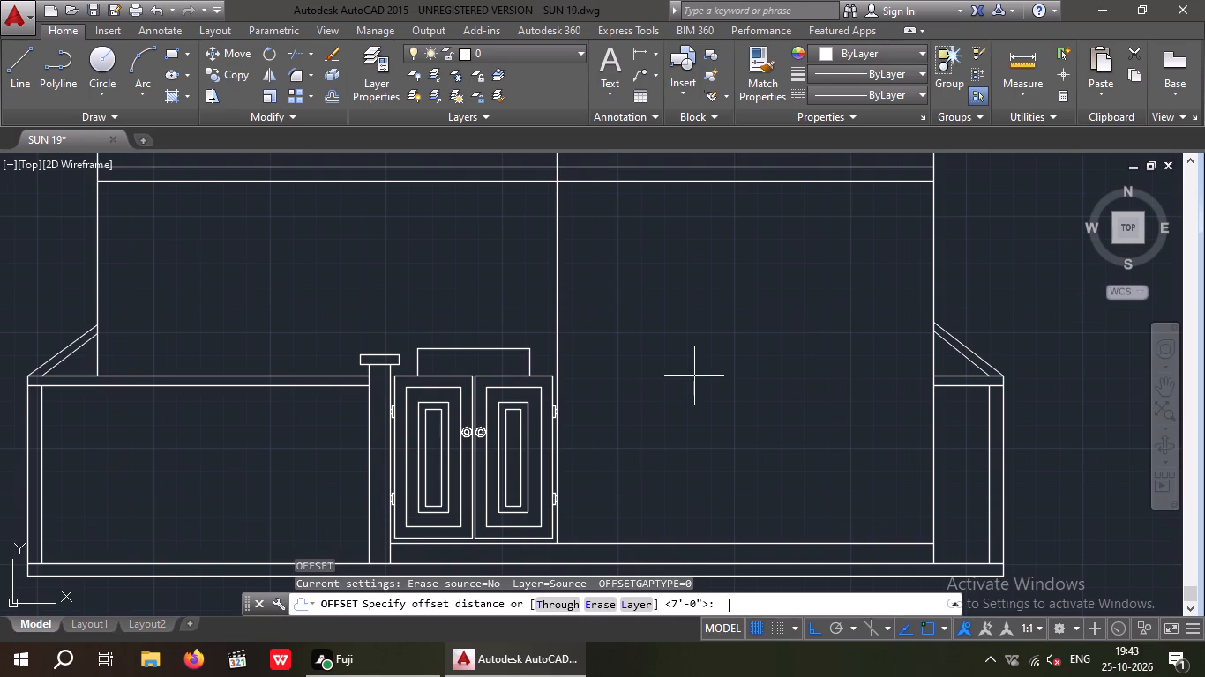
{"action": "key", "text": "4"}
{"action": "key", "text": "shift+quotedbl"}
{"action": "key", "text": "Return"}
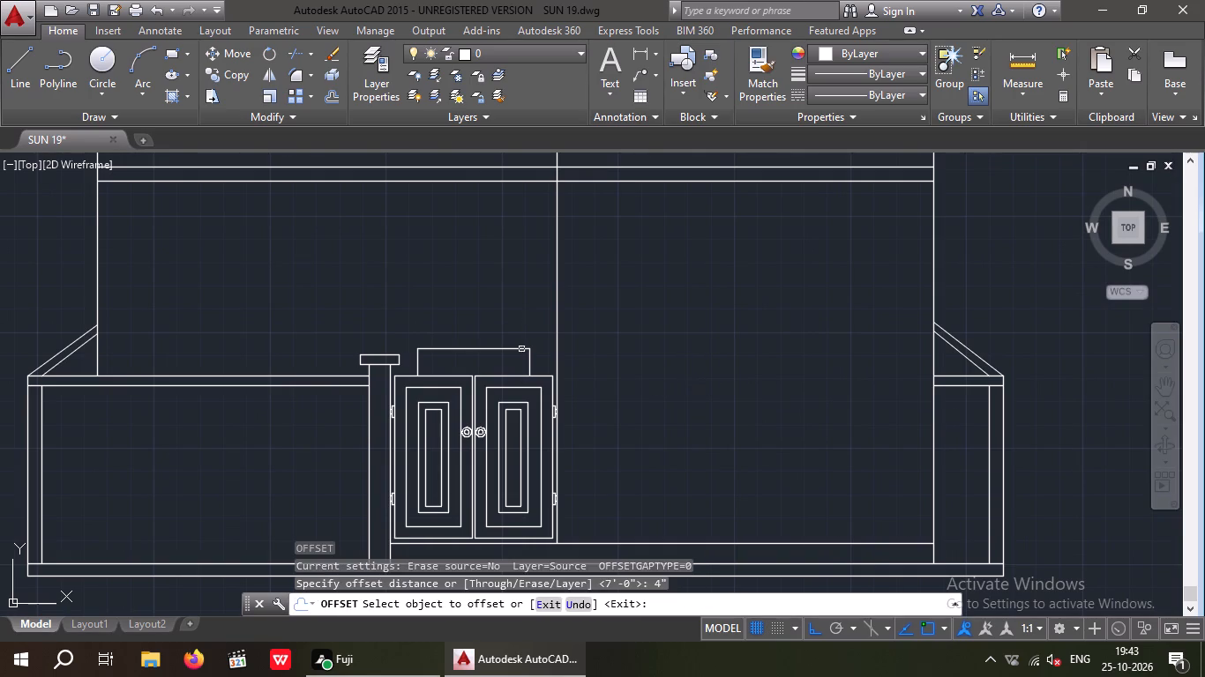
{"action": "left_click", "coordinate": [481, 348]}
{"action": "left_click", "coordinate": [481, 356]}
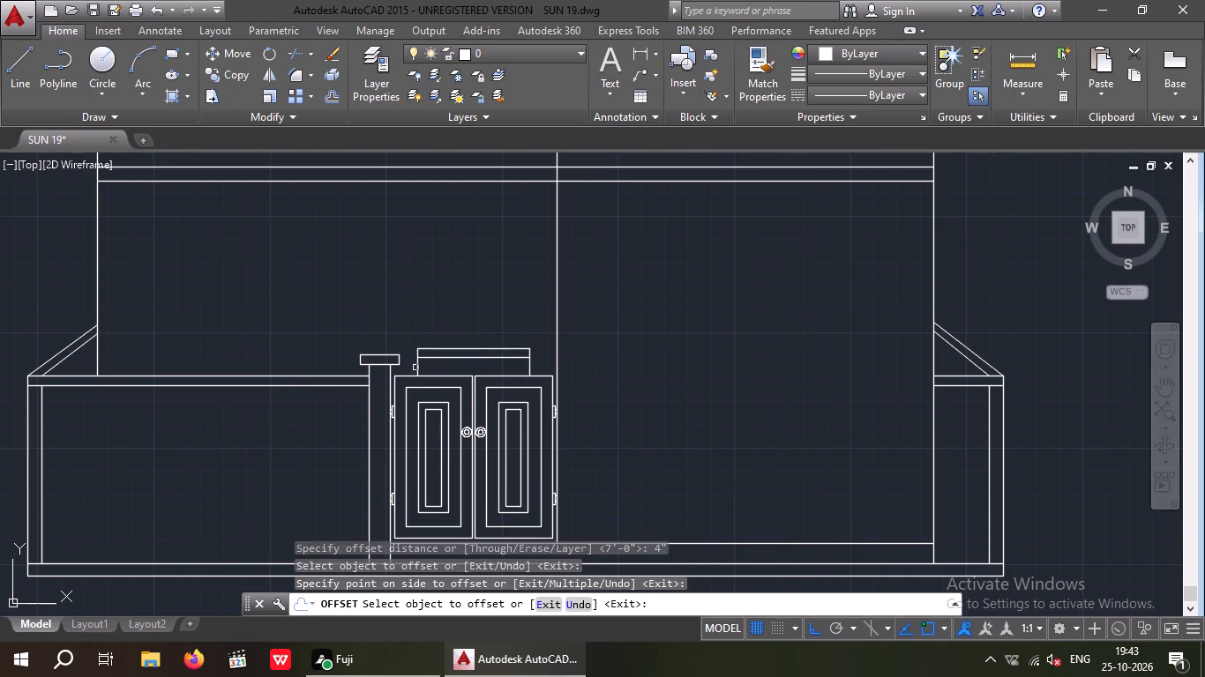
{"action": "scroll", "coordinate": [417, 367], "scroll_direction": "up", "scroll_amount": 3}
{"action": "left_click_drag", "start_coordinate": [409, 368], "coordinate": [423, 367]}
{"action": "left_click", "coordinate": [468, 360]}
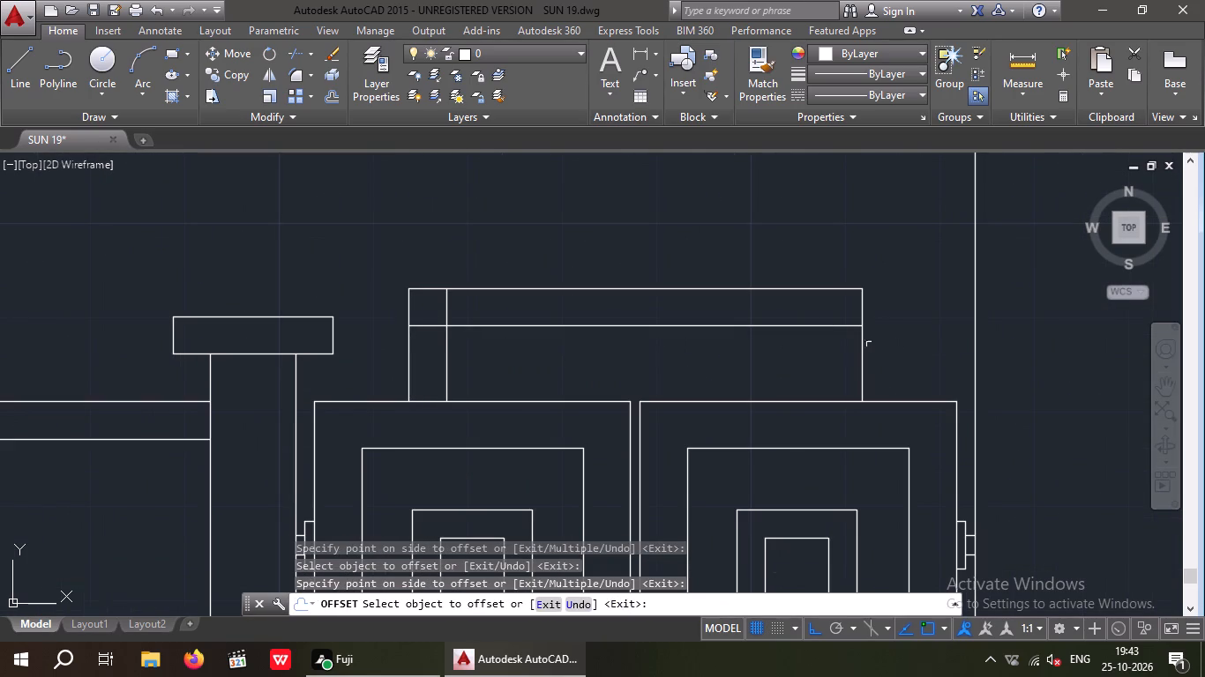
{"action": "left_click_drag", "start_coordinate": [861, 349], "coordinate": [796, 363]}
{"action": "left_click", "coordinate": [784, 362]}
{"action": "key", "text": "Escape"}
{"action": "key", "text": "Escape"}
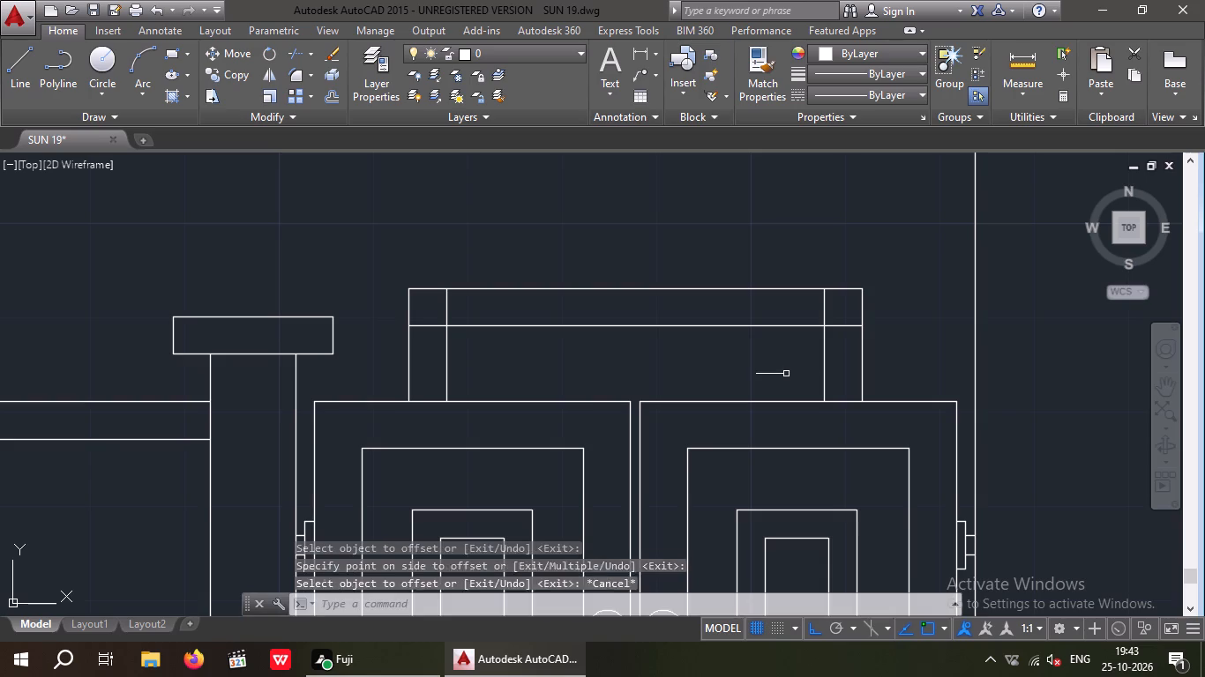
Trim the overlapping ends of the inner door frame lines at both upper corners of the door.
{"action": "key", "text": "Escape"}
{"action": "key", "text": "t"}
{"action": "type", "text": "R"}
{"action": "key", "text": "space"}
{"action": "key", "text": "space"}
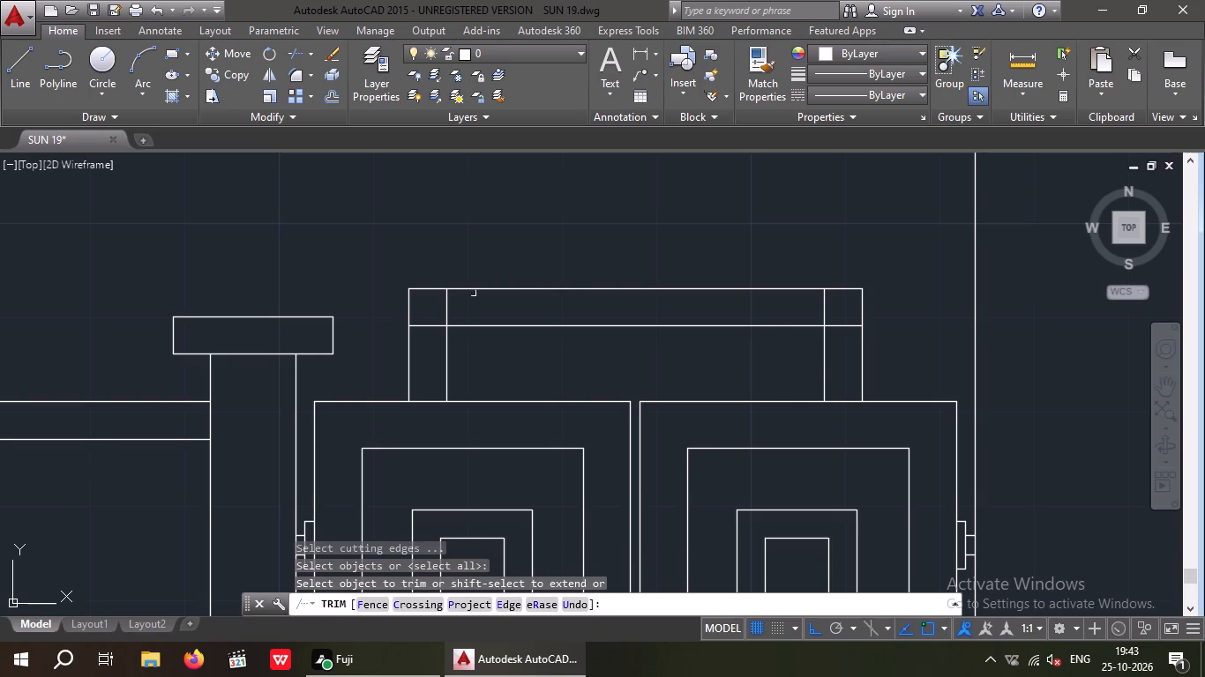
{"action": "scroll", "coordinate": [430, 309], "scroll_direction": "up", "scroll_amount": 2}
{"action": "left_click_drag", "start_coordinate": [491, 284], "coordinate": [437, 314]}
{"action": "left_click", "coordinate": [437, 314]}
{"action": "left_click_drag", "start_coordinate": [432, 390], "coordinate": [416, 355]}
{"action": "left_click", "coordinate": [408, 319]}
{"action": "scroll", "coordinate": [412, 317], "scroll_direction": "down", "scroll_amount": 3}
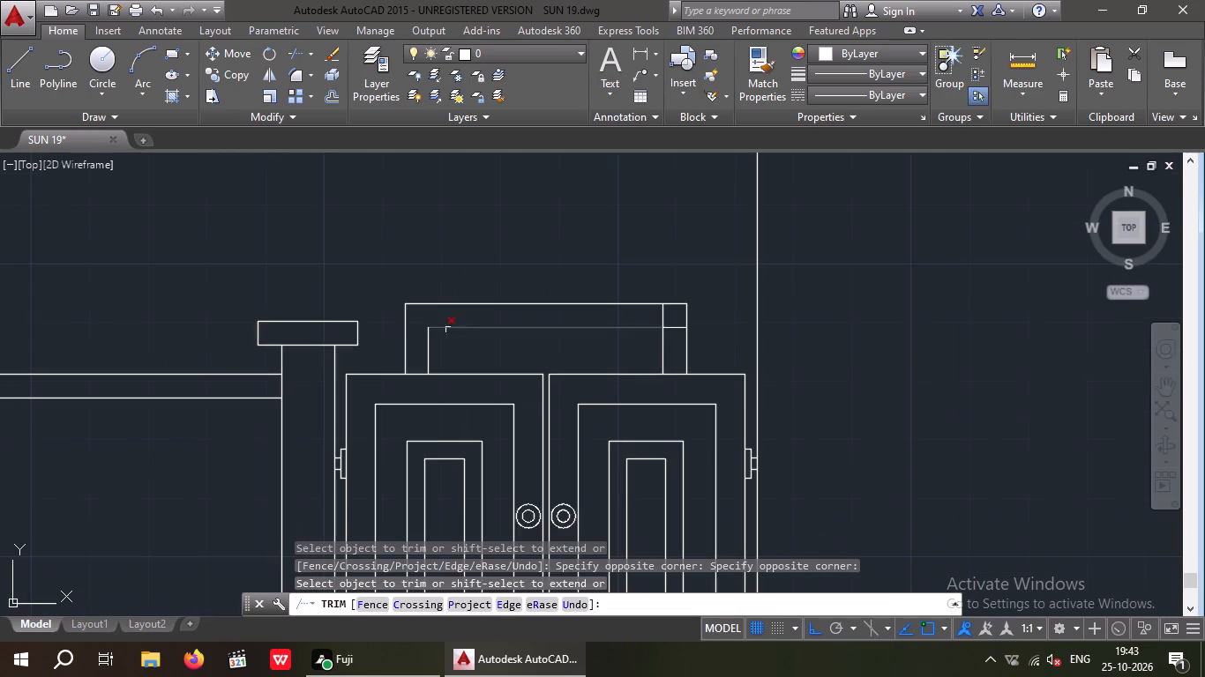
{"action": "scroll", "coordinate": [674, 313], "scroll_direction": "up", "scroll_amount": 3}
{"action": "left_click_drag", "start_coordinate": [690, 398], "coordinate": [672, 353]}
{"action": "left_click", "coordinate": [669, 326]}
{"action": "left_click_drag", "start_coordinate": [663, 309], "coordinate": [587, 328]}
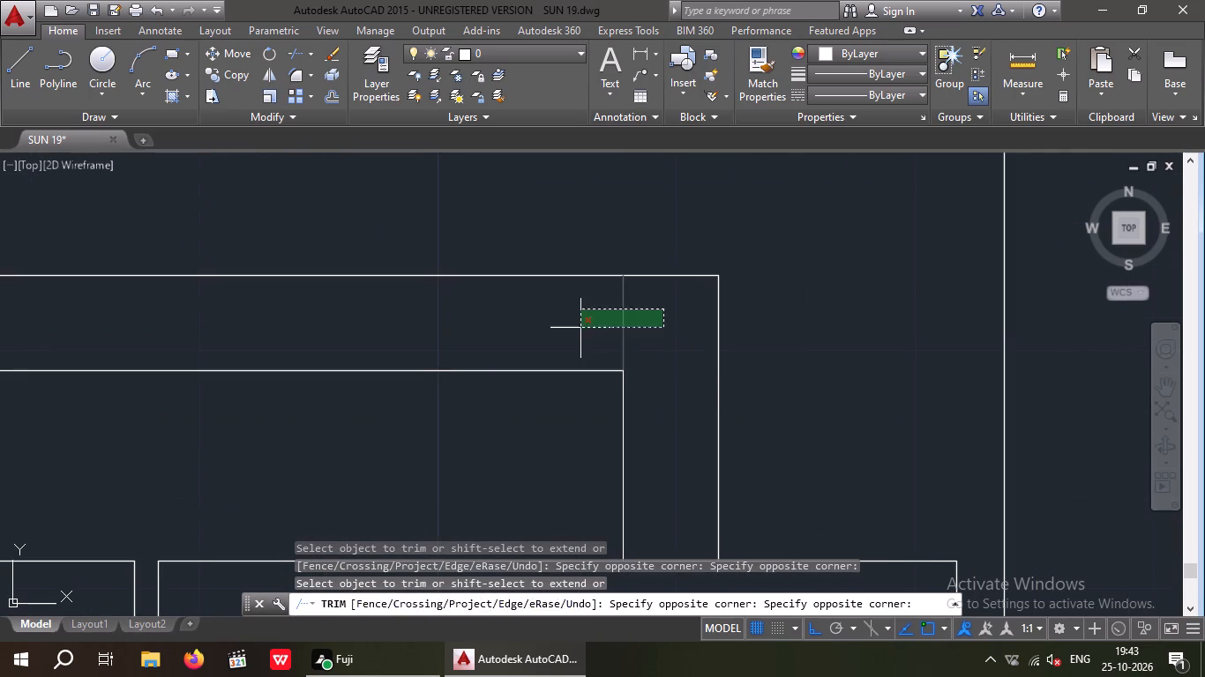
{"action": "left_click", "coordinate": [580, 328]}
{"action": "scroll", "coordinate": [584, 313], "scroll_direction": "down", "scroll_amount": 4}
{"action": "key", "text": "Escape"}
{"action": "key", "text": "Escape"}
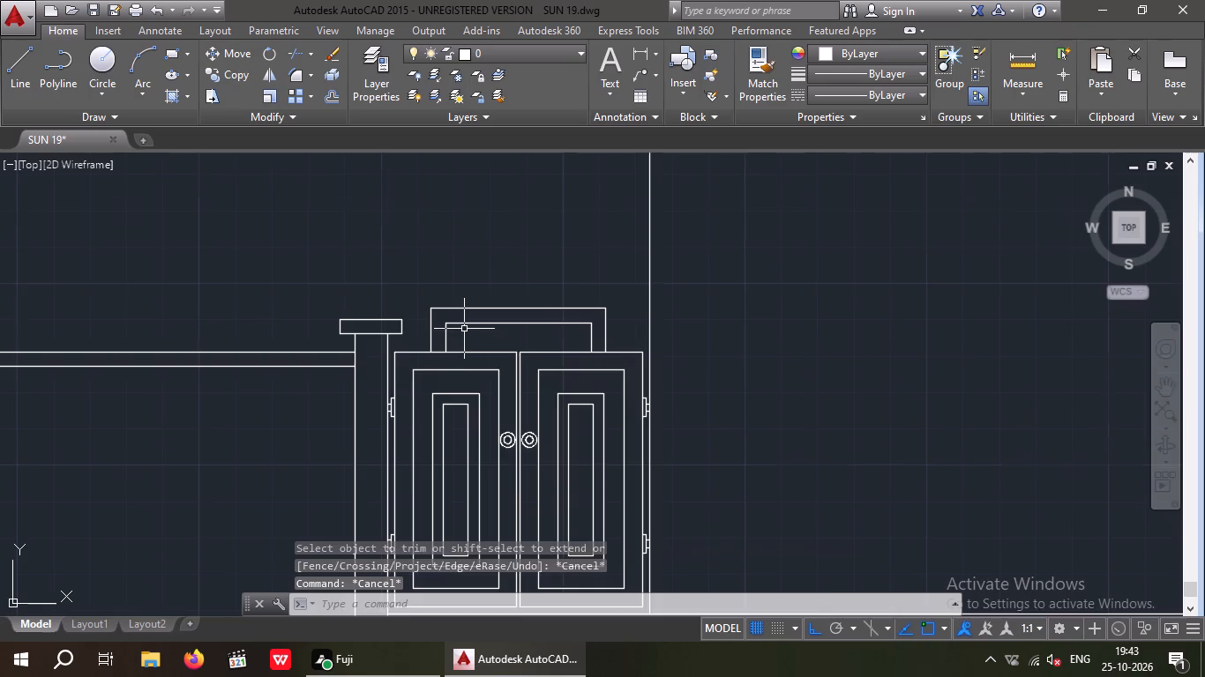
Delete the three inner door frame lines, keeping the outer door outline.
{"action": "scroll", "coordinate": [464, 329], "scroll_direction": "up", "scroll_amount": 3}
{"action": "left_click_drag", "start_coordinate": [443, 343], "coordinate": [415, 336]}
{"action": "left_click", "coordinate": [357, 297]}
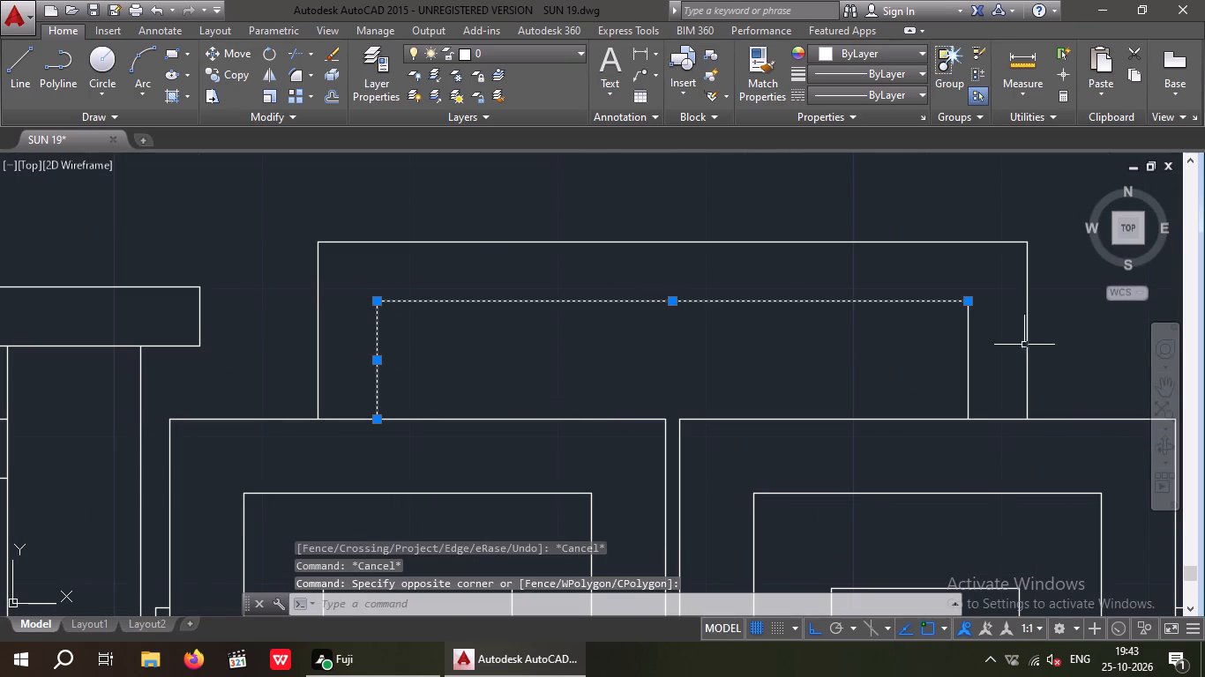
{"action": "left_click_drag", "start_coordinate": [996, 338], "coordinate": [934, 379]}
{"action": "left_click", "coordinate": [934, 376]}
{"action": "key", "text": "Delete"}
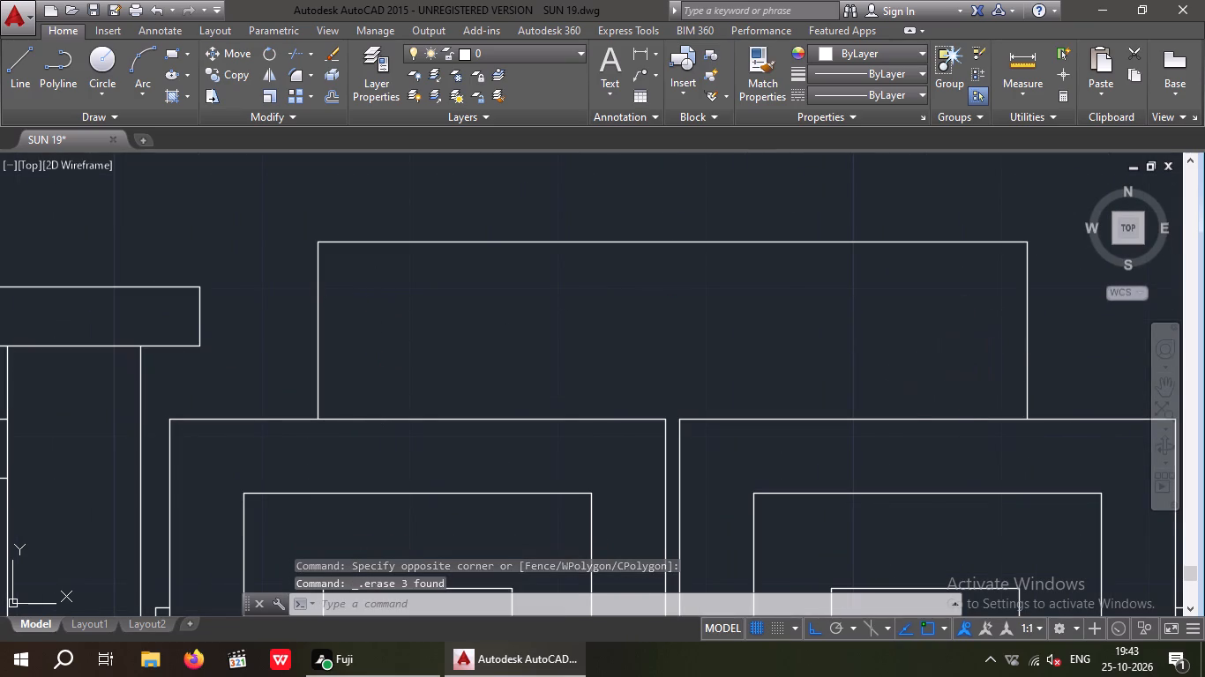
Offset the door's head line and both jamb lines inward by 5" for the door frame.
{"action": "key", "text": "Escape"}
{"action": "key", "text": "Escape"}
{"action": "key", "text": "o"}
{"action": "key", "text": "Return"}
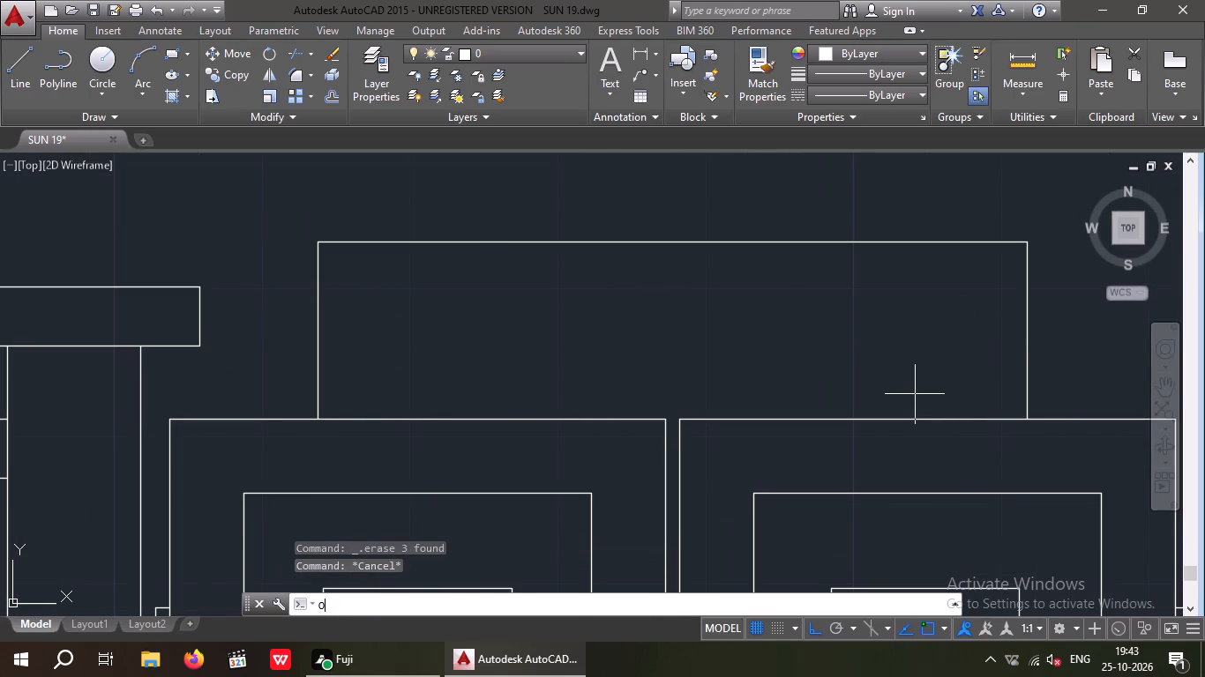
{"action": "key", "text": "5"}
{"action": "key", "text": "shift+quotedbl"}
{"action": "key", "text": "Return"}
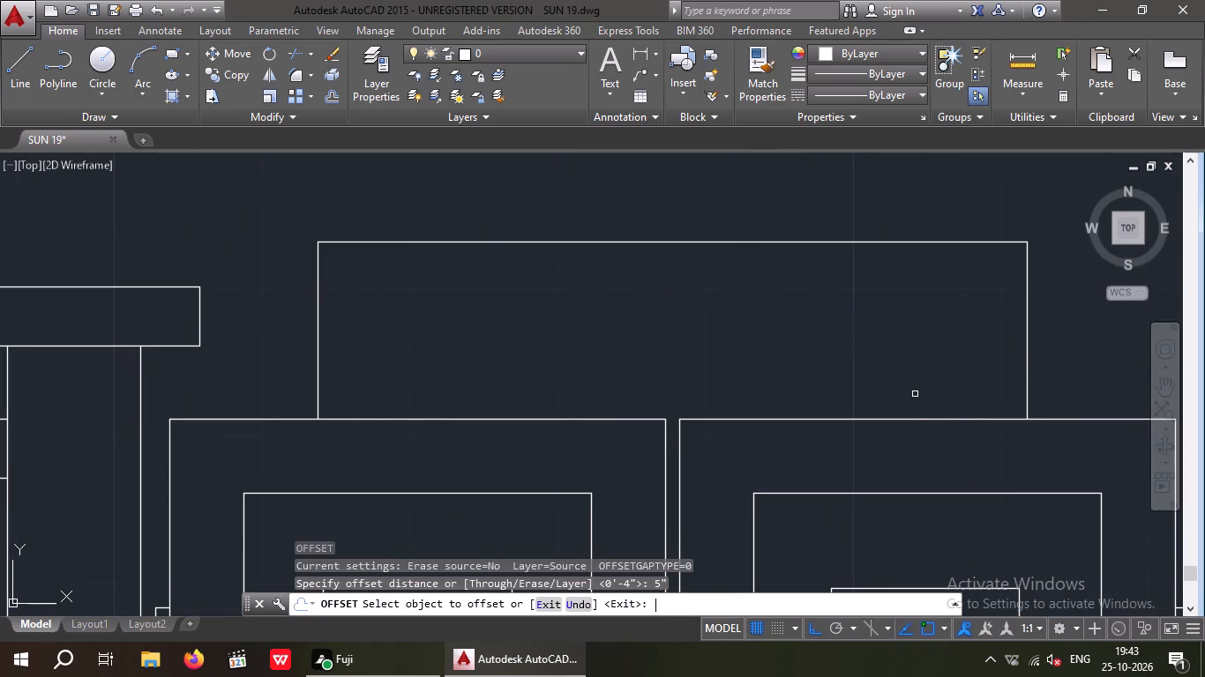
{"action": "left_click_drag", "start_coordinate": [707, 243], "coordinate": [710, 260]}
{"action": "left_click_drag", "start_coordinate": [717, 279], "coordinate": [690, 298]}
{"action": "left_click_drag", "start_coordinate": [318, 376], "coordinate": [344, 377]}
{"action": "left_click", "coordinate": [420, 371]}
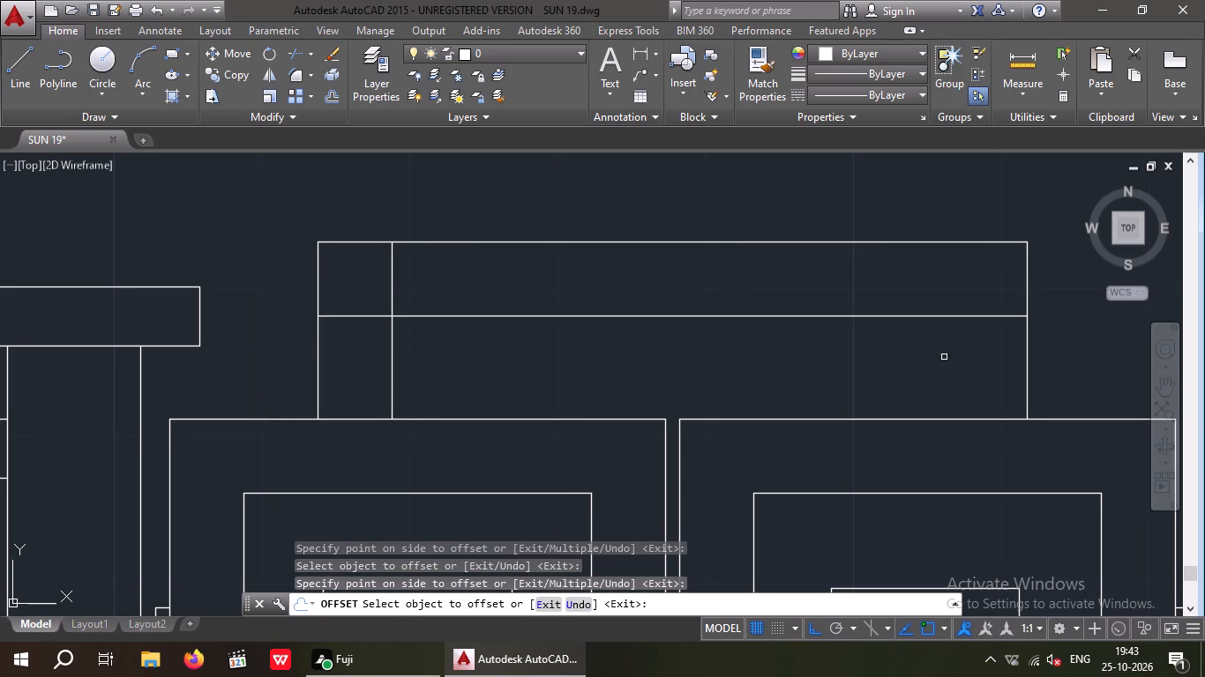
{"action": "left_click_drag", "start_coordinate": [1030, 356], "coordinate": [977, 373]}
{"action": "left_click", "coordinate": [965, 373]}
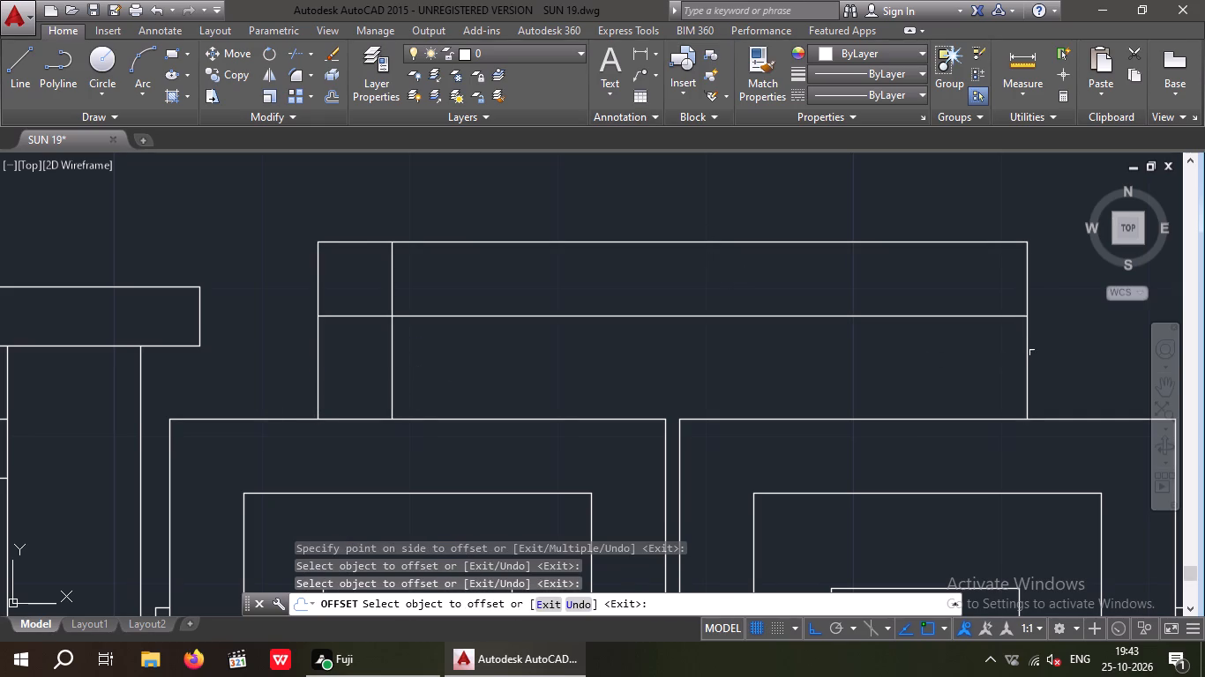
{"action": "left_click_drag", "start_coordinate": [1027, 353], "coordinate": [983, 373]}
{"action": "left_click", "coordinate": [957, 378]}
{"action": "key", "text": "Escape"}
{"action": "key", "text": "Escape"}
{"action": "key", "text": "Escape"}
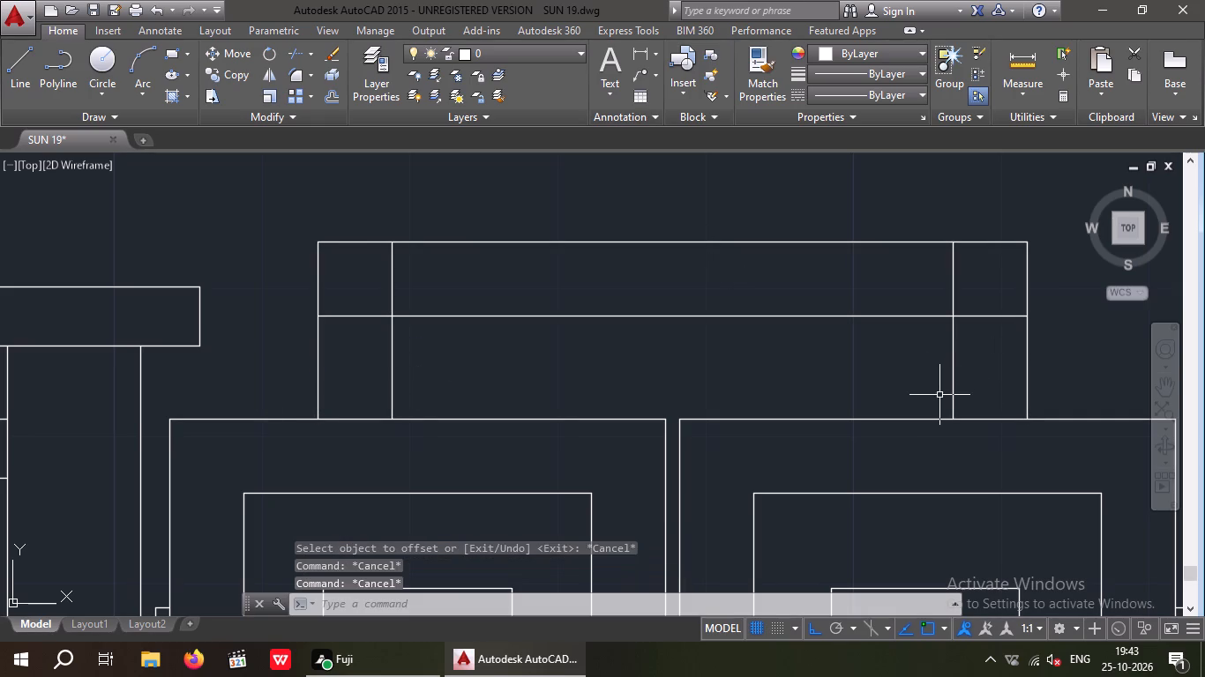
Trim the overlapping ends of the 5" inner frame lines at both upper corners of the door.
{"action": "key", "text": "t"}
{"action": "key", "text": "r"}
{"action": "key", "text": "space"}
{"action": "key", "text": "space"}
{"action": "scroll", "coordinate": [365, 286], "scroll_direction": "up", "scroll_amount": 1}
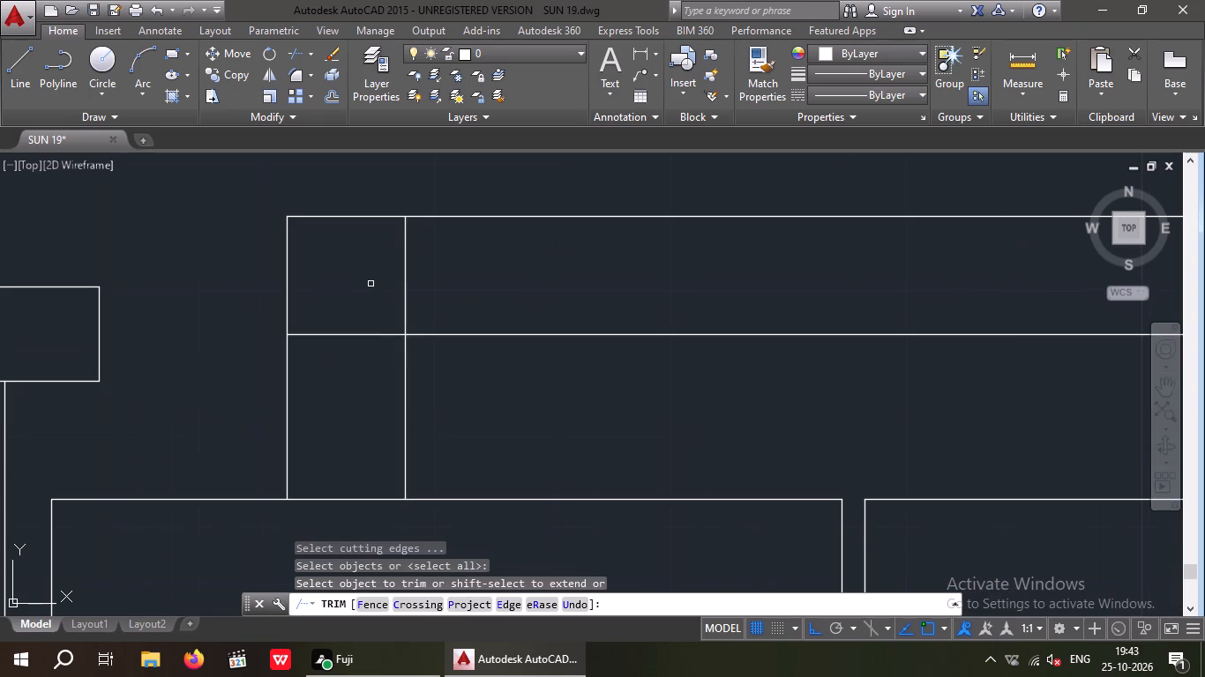
{"action": "left_click_drag", "start_coordinate": [448, 255], "coordinate": [366, 290]}
{"action": "left_click", "coordinate": [365, 291]}
{"action": "left_click_drag", "start_coordinate": [376, 365], "coordinate": [340, 330]}
{"action": "left_click", "coordinate": [340, 306]}
{"action": "scroll", "coordinate": [349, 294], "scroll_direction": "down", "scroll_amount": 3}
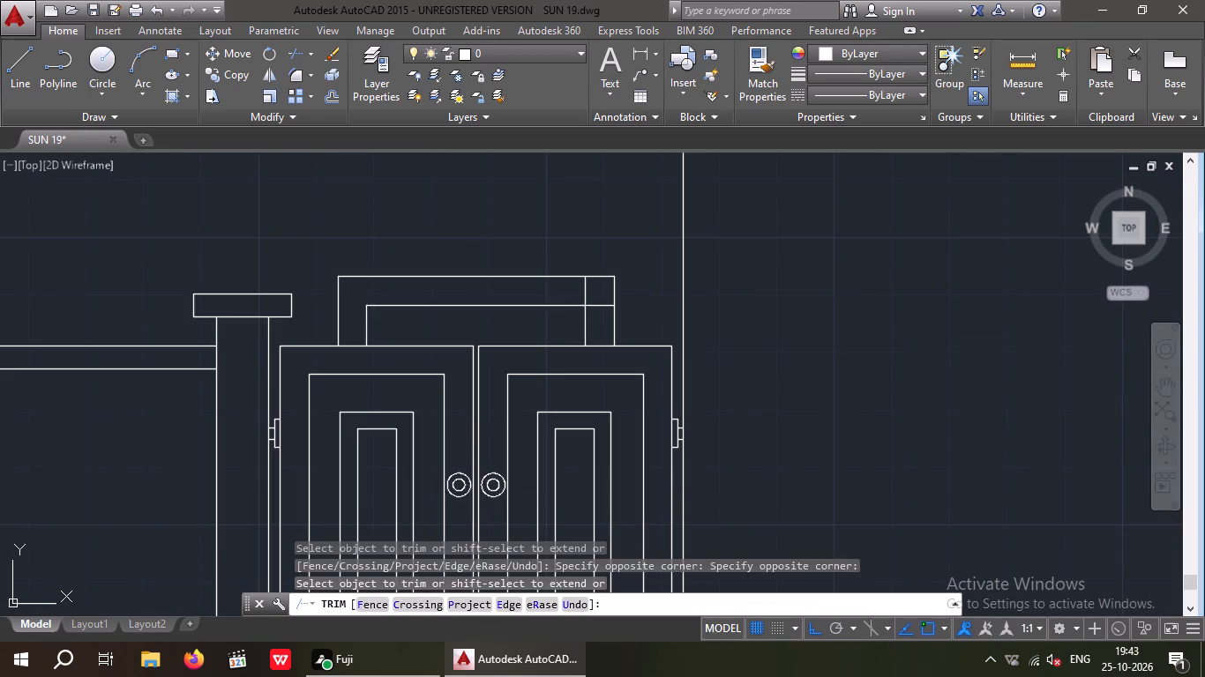
{"action": "scroll", "coordinate": [593, 286], "scroll_direction": "up", "scroll_amount": 3}
{"action": "left_click_drag", "start_coordinate": [642, 394], "coordinate": [617, 354]}
{"action": "left_click", "coordinate": [611, 316]}
{"action": "left_click_drag", "start_coordinate": [618, 290], "coordinate": [486, 317]}
{"action": "left_click_drag", "start_coordinate": [468, 317], "coordinate": [484, 314]}
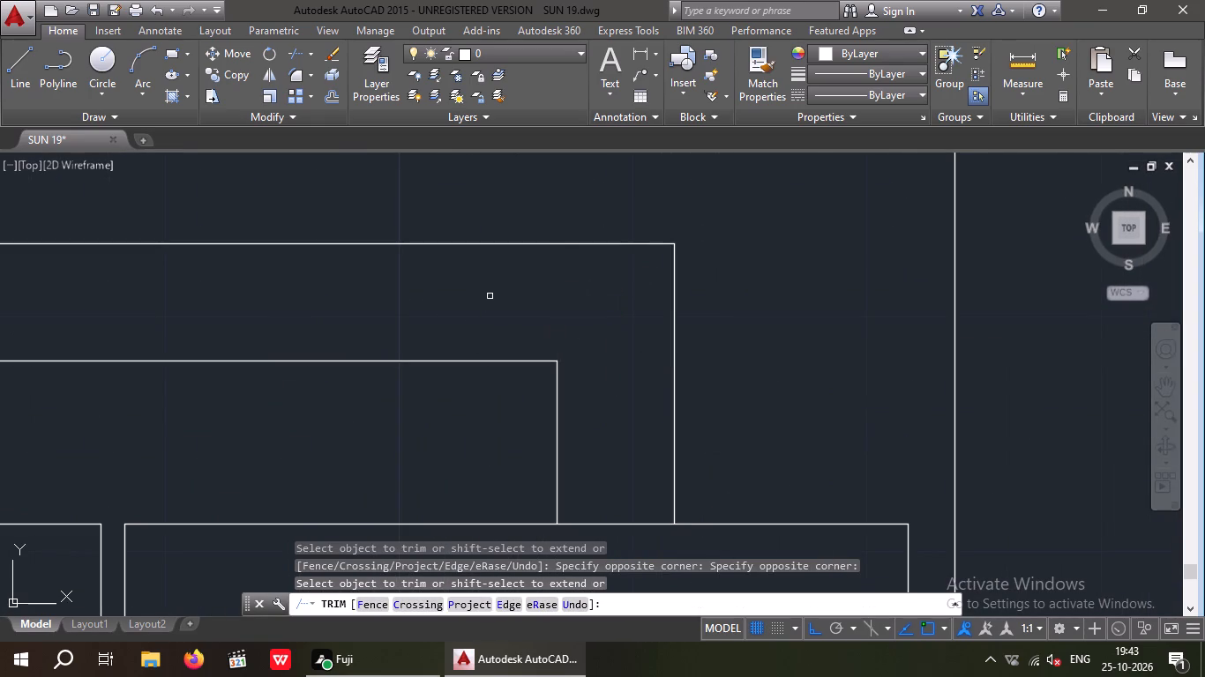
{"action": "scroll", "coordinate": [490, 294], "scroll_direction": "down", "scroll_amount": 4}
{"action": "scroll", "coordinate": [679, 295], "scroll_direction": "down", "scroll_amount": 2}
{"action": "middle_click_drag", "start_coordinate": [717, 345], "coordinate": [636, 361]}
{"action": "key", "text": "Escape"}
{"action": "key", "text": "Escape"}
{"action": "middle_click_drag", "start_coordinate": [641, 345], "coordinate": [622, 371]}
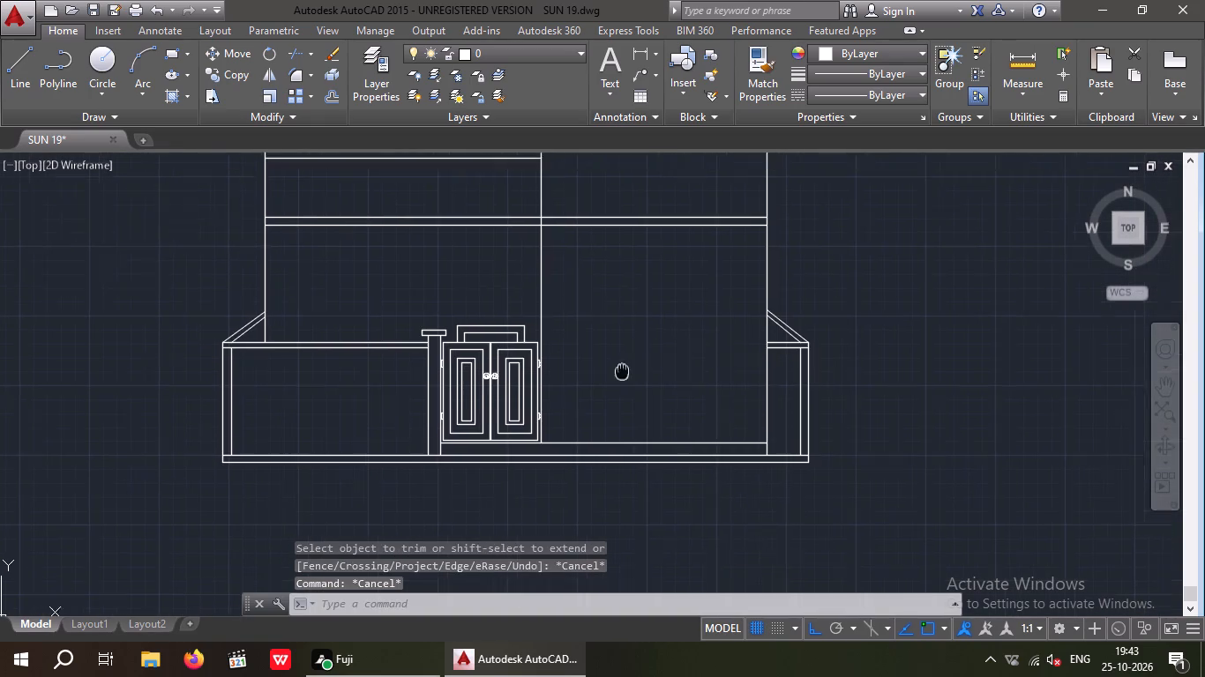
{"action": "middle_click_drag", "start_coordinate": [622, 371], "coordinate": [572, 411]}
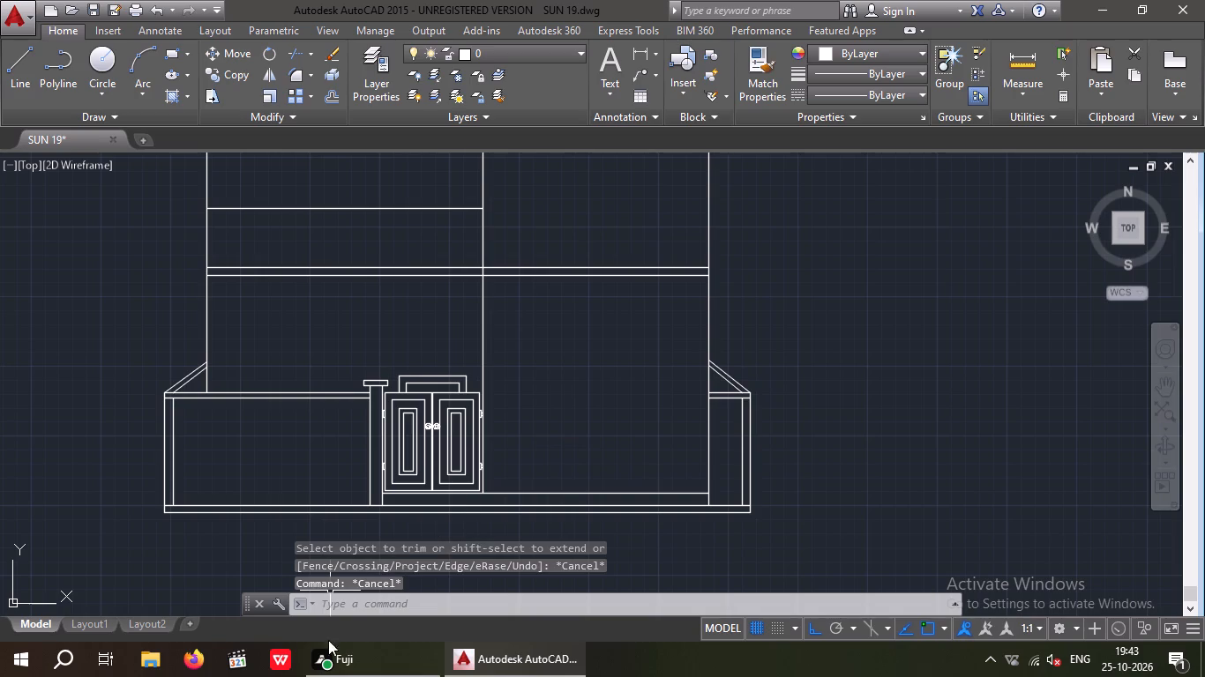
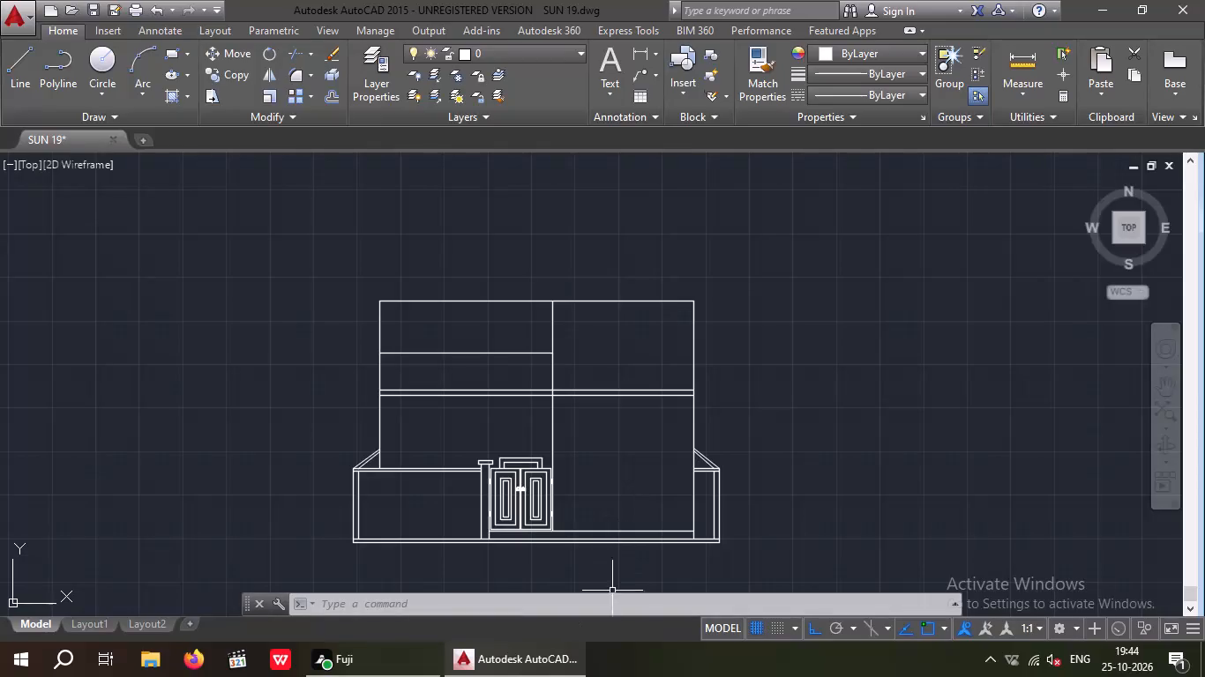
Offset the house's left and right outer wall lines outward by 1' on the elevation.
{"action": "scroll", "coordinate": [595, 443], "scroll_direction": "down", "scroll_amount": 2}
{"action": "middle_click_drag", "start_coordinate": [600, 466], "coordinate": [596, 488]}
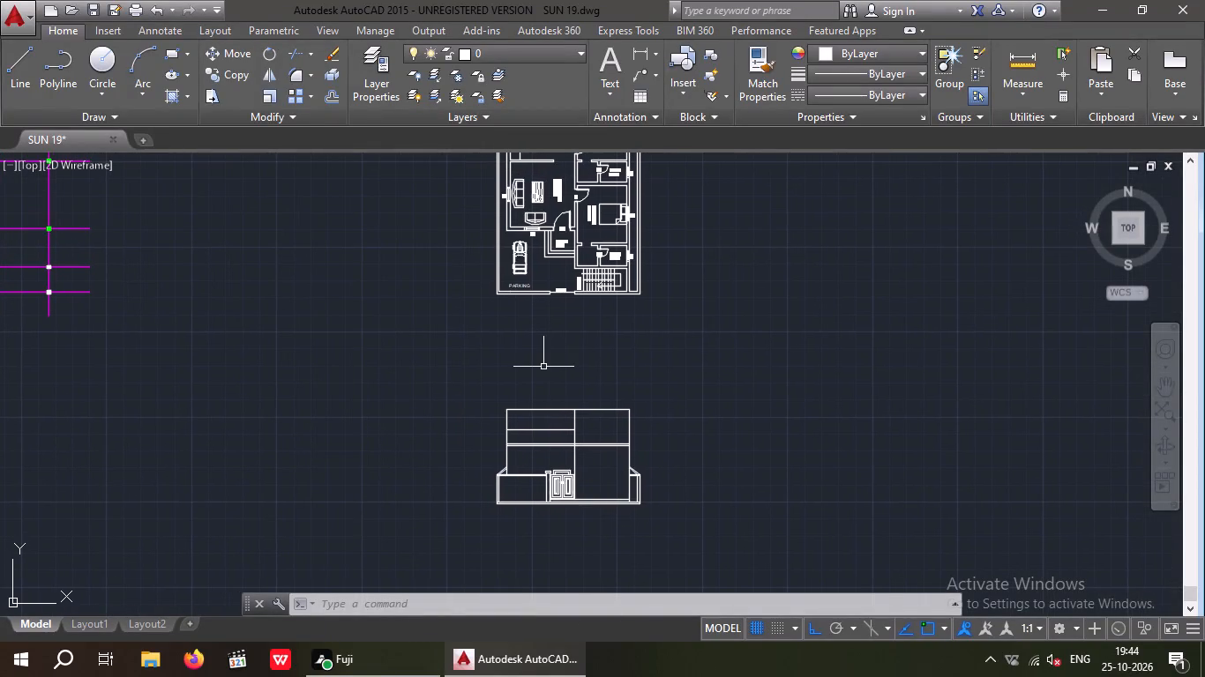
{"action": "scroll", "coordinate": [565, 431], "scroll_direction": "up", "scroll_amount": 2}
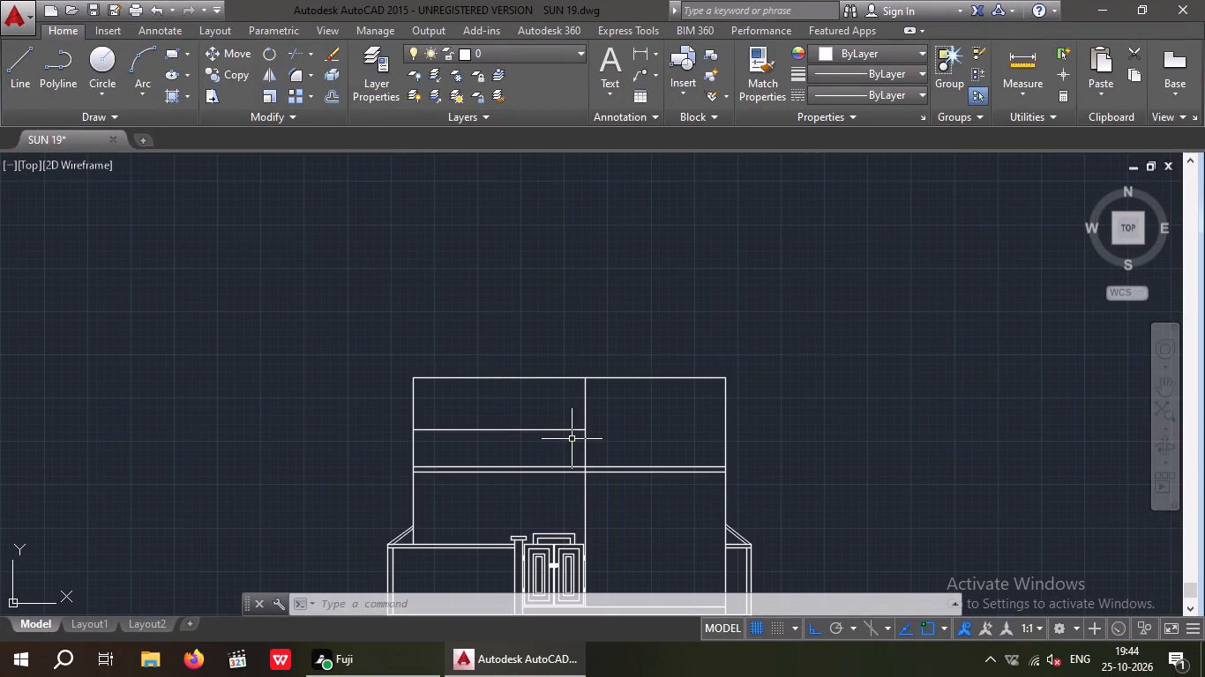
{"action": "middle_click", "coordinate": [578, 440]}
{"action": "key", "text": "Escape"}
{"action": "key", "text": "Escape"}
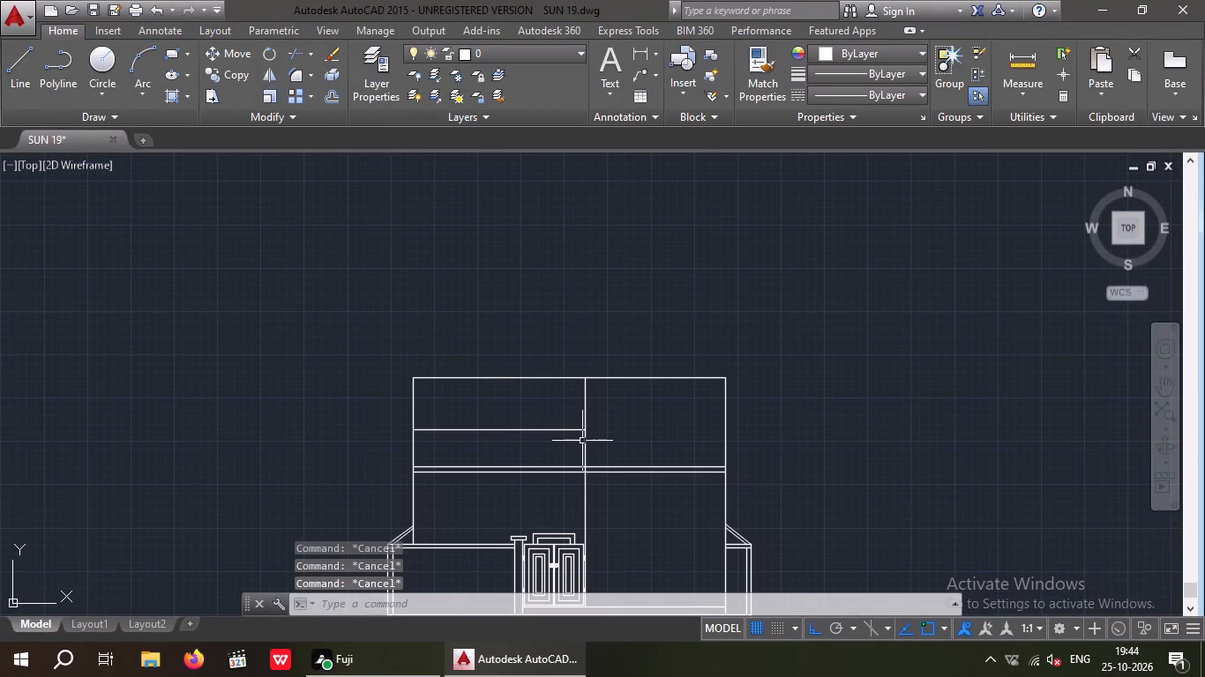
{"action": "key", "text": "o"}
{"action": "key", "text": "Return"}
{"action": "type", "text": "1'"}
{"action": "key", "text": "Return"}
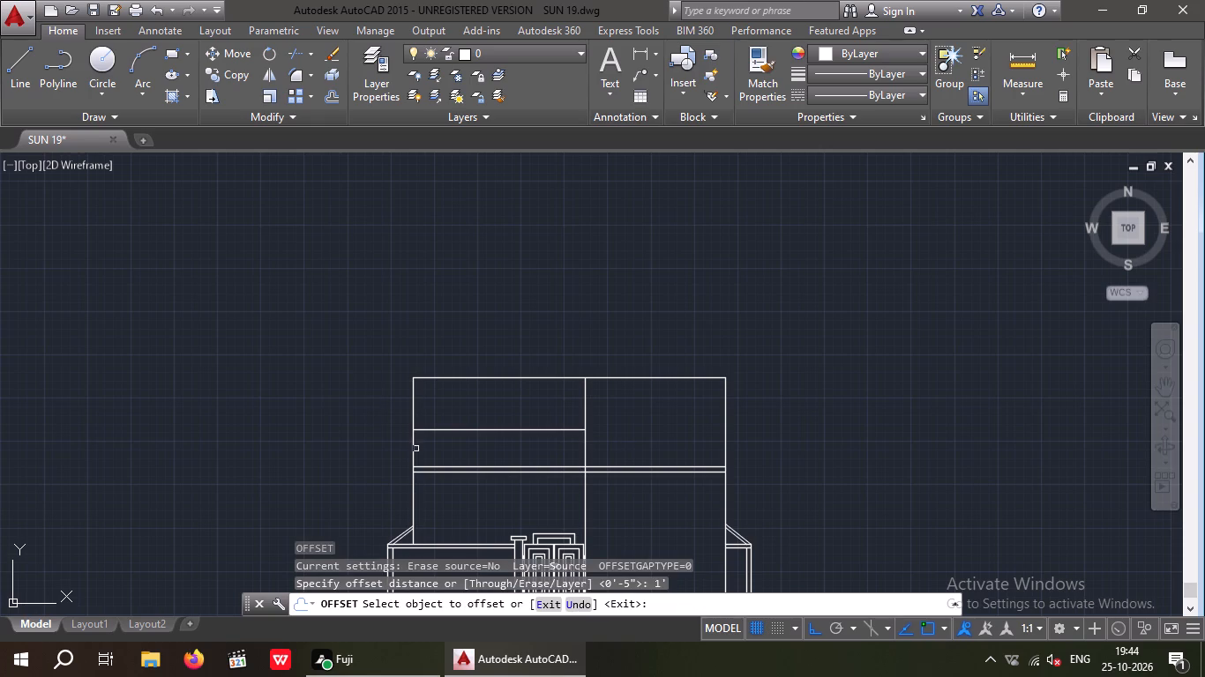
{"action": "left_click_drag", "start_coordinate": [411, 450], "coordinate": [376, 453]}
{"action": "left_click", "coordinate": [348, 450]}
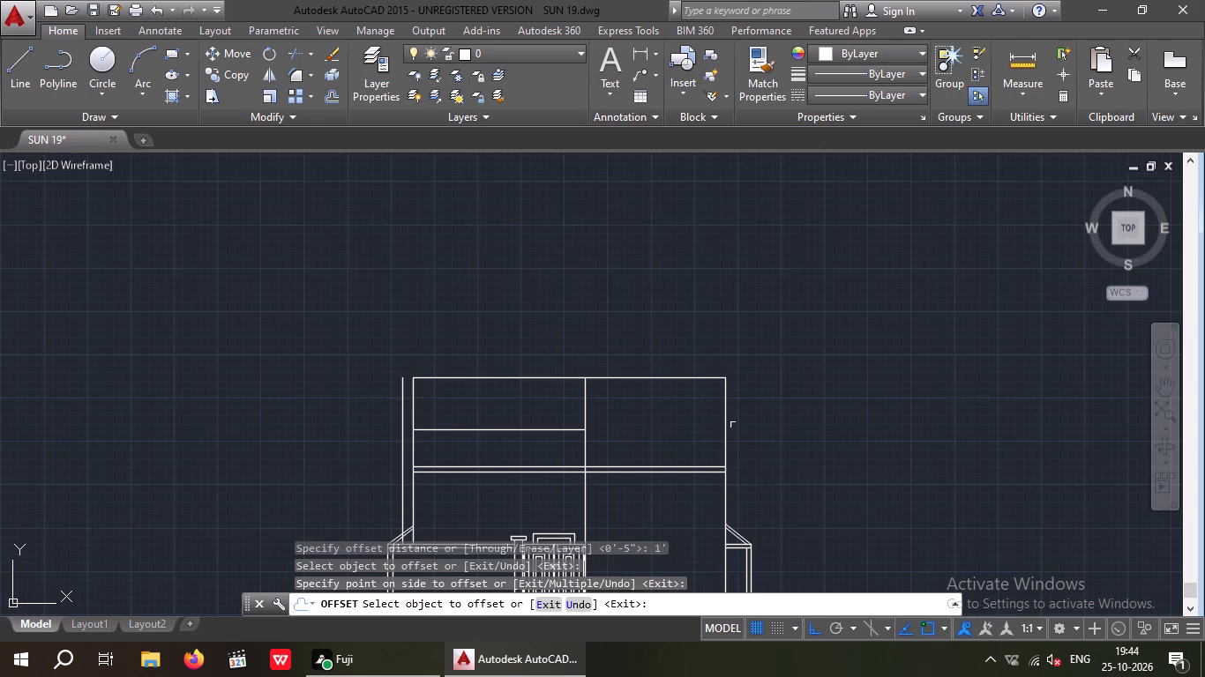
{"action": "left_click_drag", "start_coordinate": [723, 428], "coordinate": [737, 430]}
{"action": "left_click", "coordinate": [768, 425]}
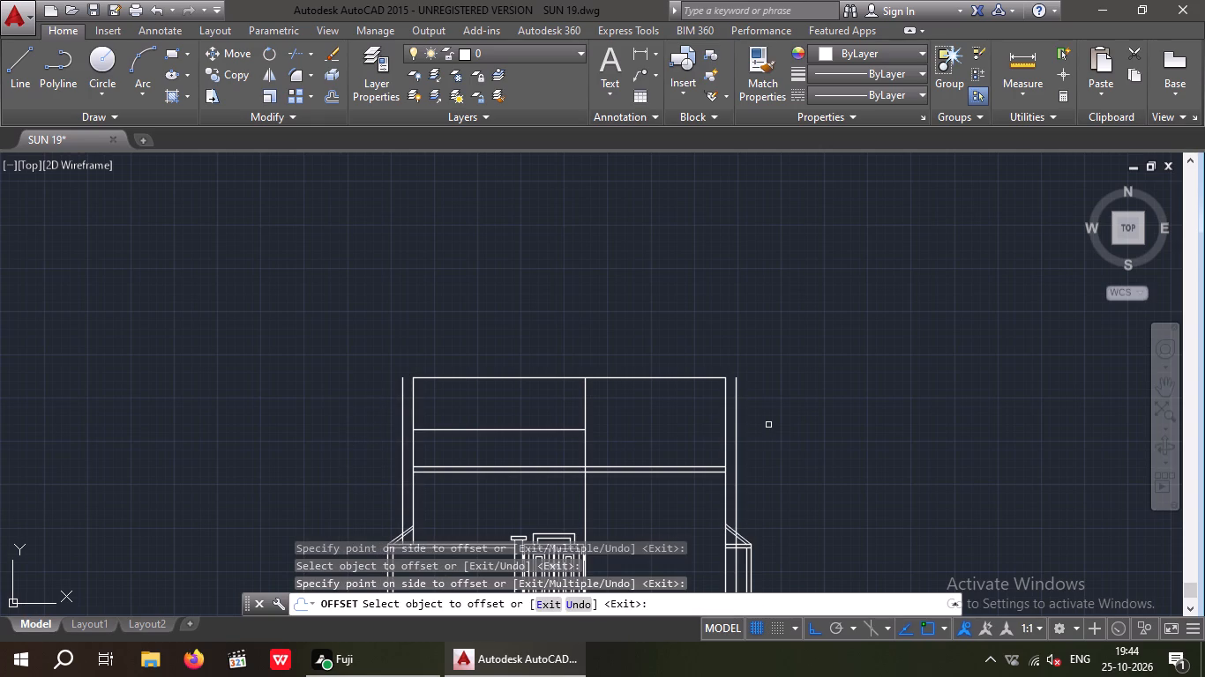
{"action": "key", "text": "Escape"}
{"action": "key", "text": "Escape"}
Extend both horizontal slab lines between the floors to the 1' offset lines at each end.
{"action": "key", "text": "e"}
{"action": "type", "text": "X"}
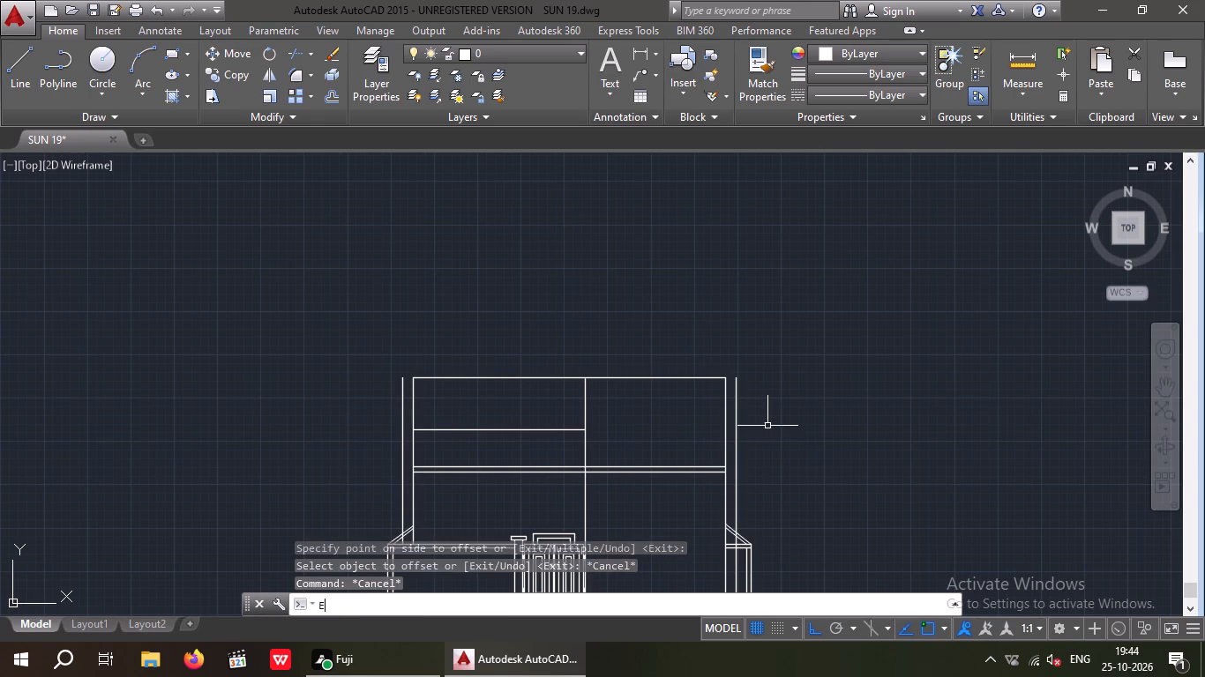
{"action": "key", "text": "space"}
{"action": "key", "text": "space"}
{"action": "scroll", "coordinate": [391, 481], "scroll_direction": "up", "scroll_amount": 2}
{"action": "left_click_drag", "start_coordinate": [510, 492], "coordinate": [498, 488]}
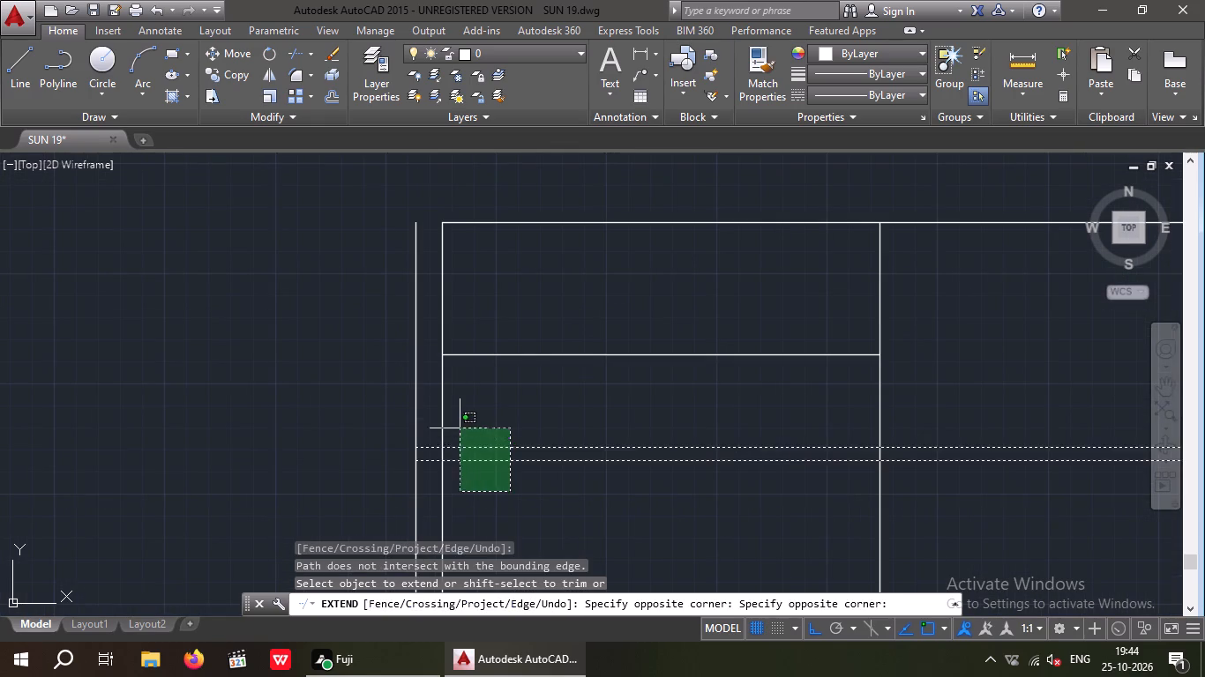
{"action": "left_click", "coordinate": [460, 428]}
{"action": "scroll", "coordinate": [492, 441], "scroll_direction": "down", "scroll_amount": 3}
{"action": "scroll", "coordinate": [662, 457], "scroll_direction": "up", "scroll_amount": 2}
{"action": "left_click", "coordinate": [681, 468]}
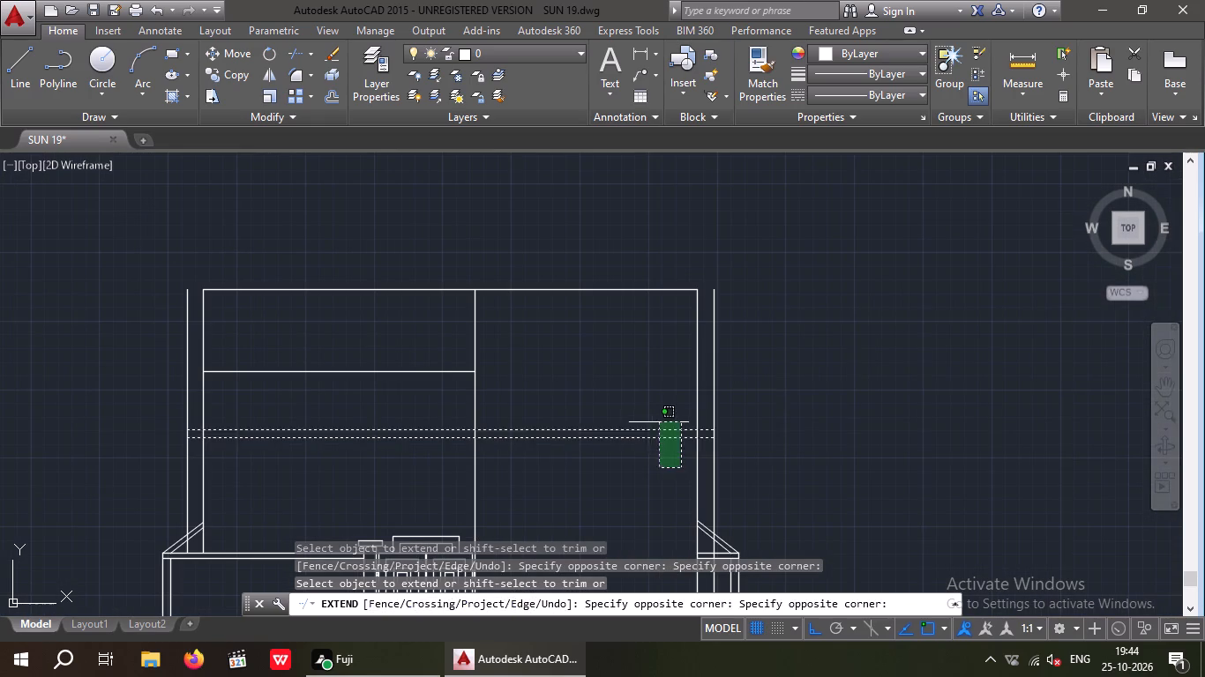
{"action": "left_click", "coordinate": [659, 422]}
{"action": "key", "text": "Escape"}
{"action": "key", "text": "Escape"}
{"action": "key", "text": "Escape"}
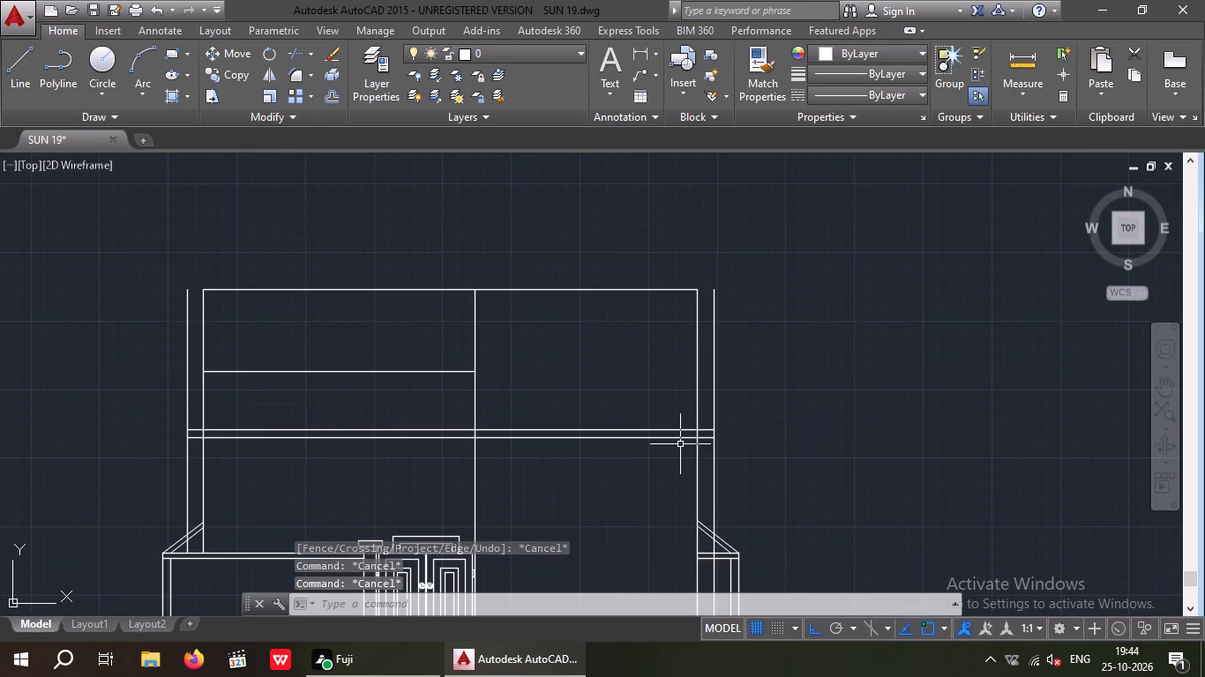
Trim both 1' offset lines above and below the slab, keeping the short pieces that close its ends.
{"action": "key", "text": "t"}
{"action": "key", "text": "r"}
{"action": "key", "text": "space"}
{"action": "key", "text": "space"}
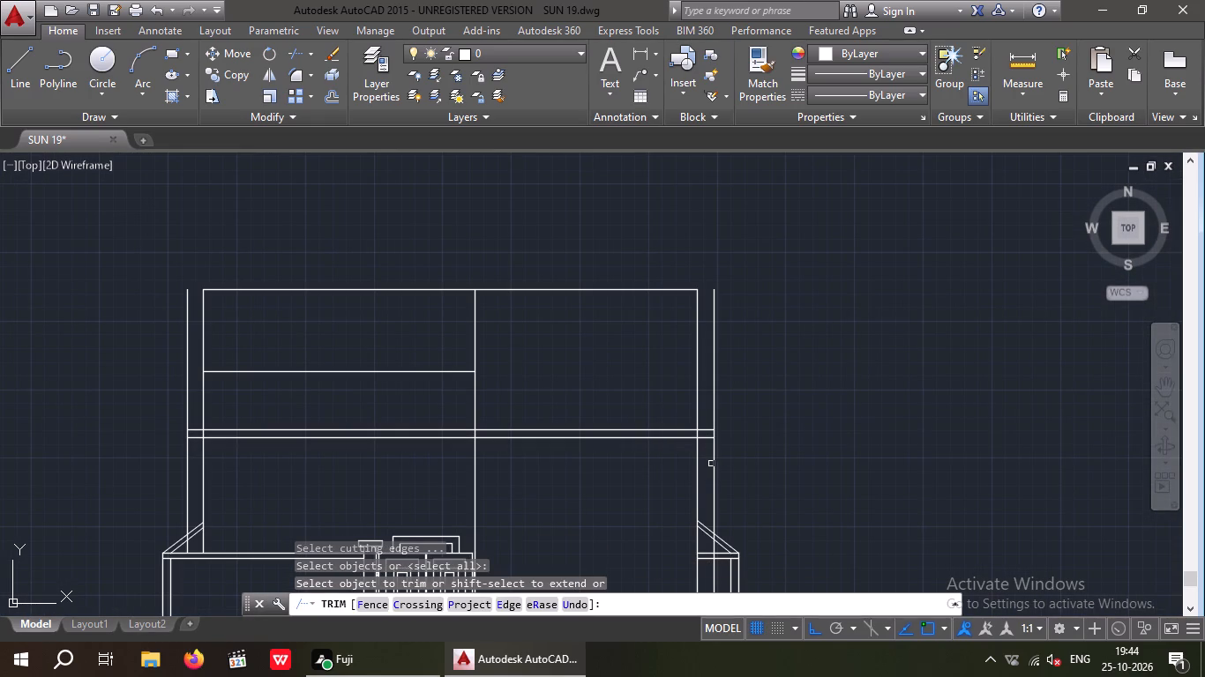
{"action": "left_click", "coordinate": [715, 461]}
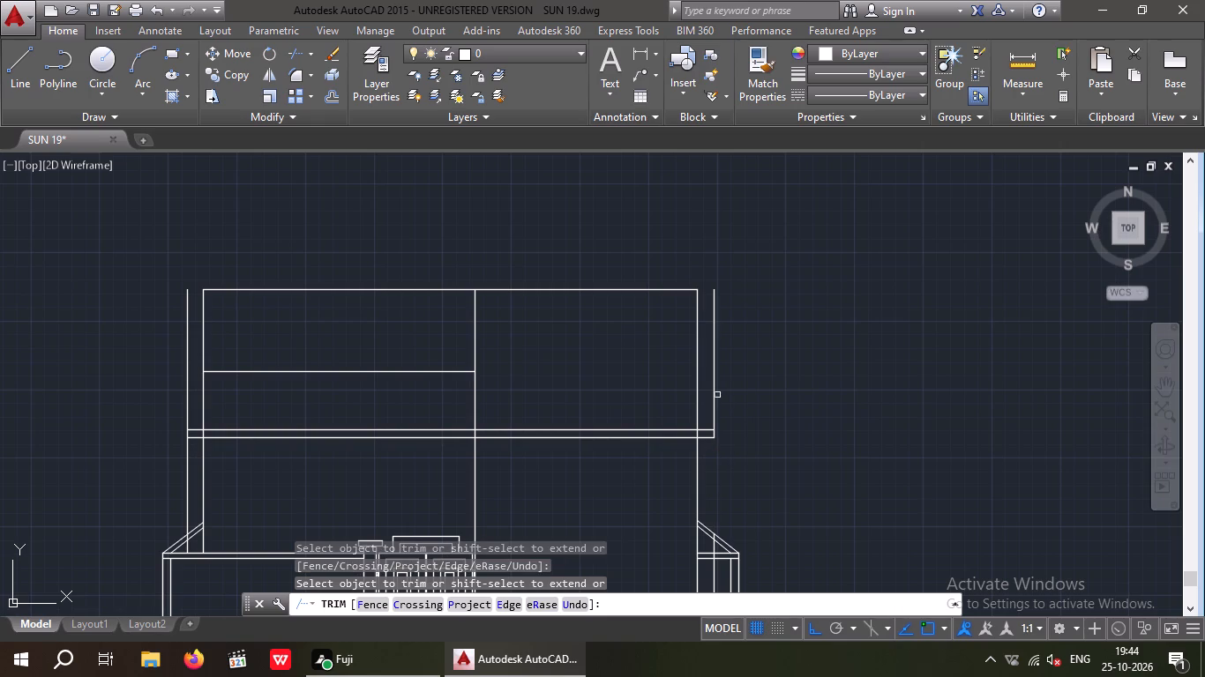
{"action": "left_click", "coordinate": [715, 396]}
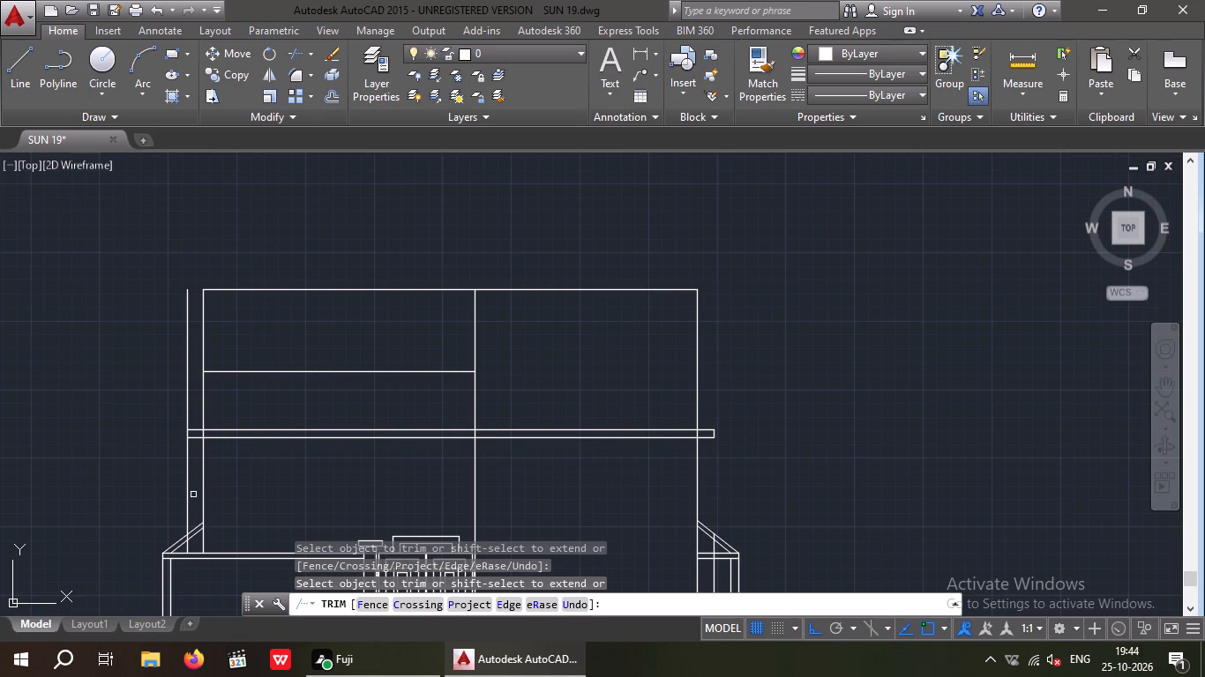
{"action": "left_click", "coordinate": [185, 488]}
{"action": "left_click", "coordinate": [185, 398]}
{"action": "key", "text": "Escape"}
{"action": "key", "text": "Escape"}
Delete the leftover offset line pieces at the left and right boundary walls.
{"action": "scroll", "coordinate": [193, 558], "scroll_direction": "up", "scroll_amount": 4}
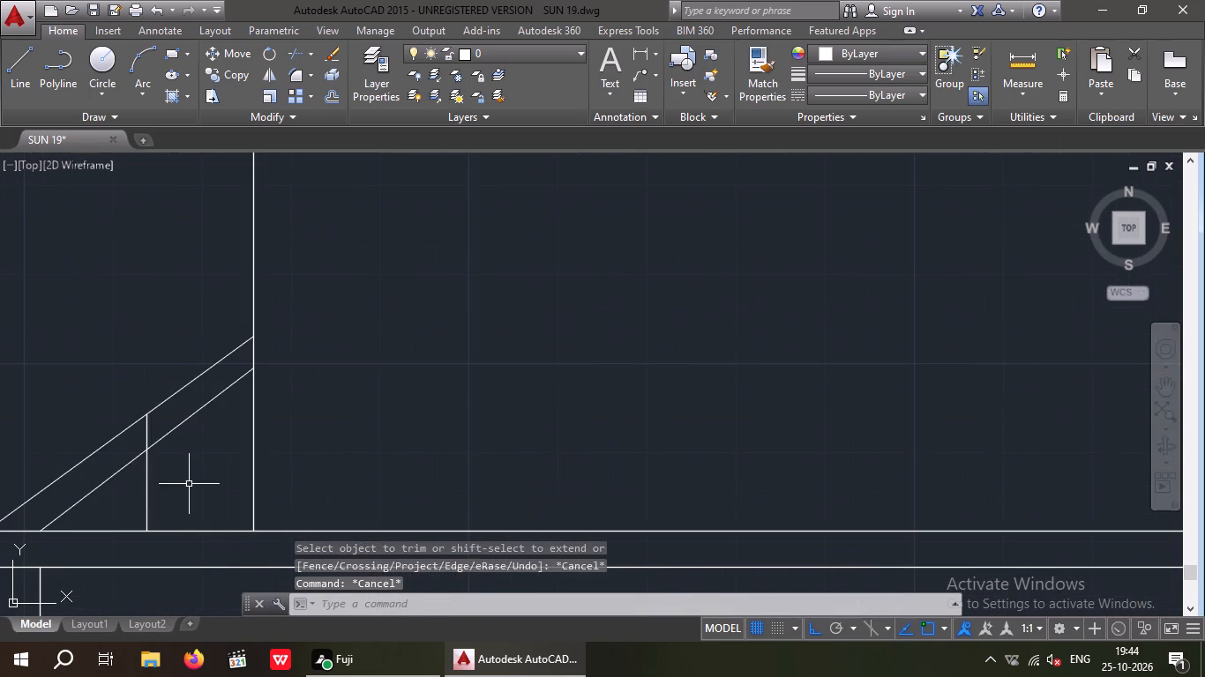
{"action": "left_click_drag", "start_coordinate": [188, 484], "coordinate": [145, 501]}
{"action": "left_click", "coordinate": [112, 501]}
{"action": "key", "text": "Delete"}
{"action": "scroll", "coordinate": [153, 500], "scroll_direction": "down", "scroll_amount": 3}
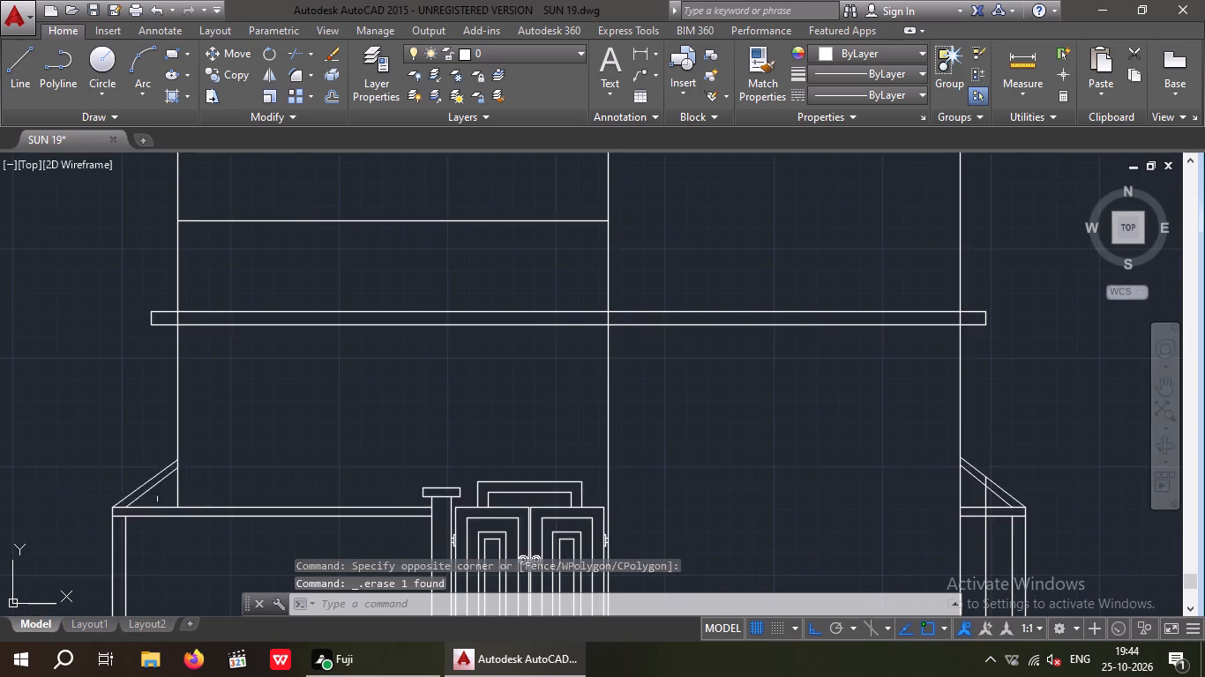
{"action": "scroll", "coordinate": [166, 492], "scroll_direction": "down", "scroll_amount": 3}
{"action": "scroll", "coordinate": [382, 495], "scroll_direction": "up", "scroll_amount": 3}
{"action": "scroll", "coordinate": [326, 550], "scroll_direction": "up", "scroll_amount": 1}
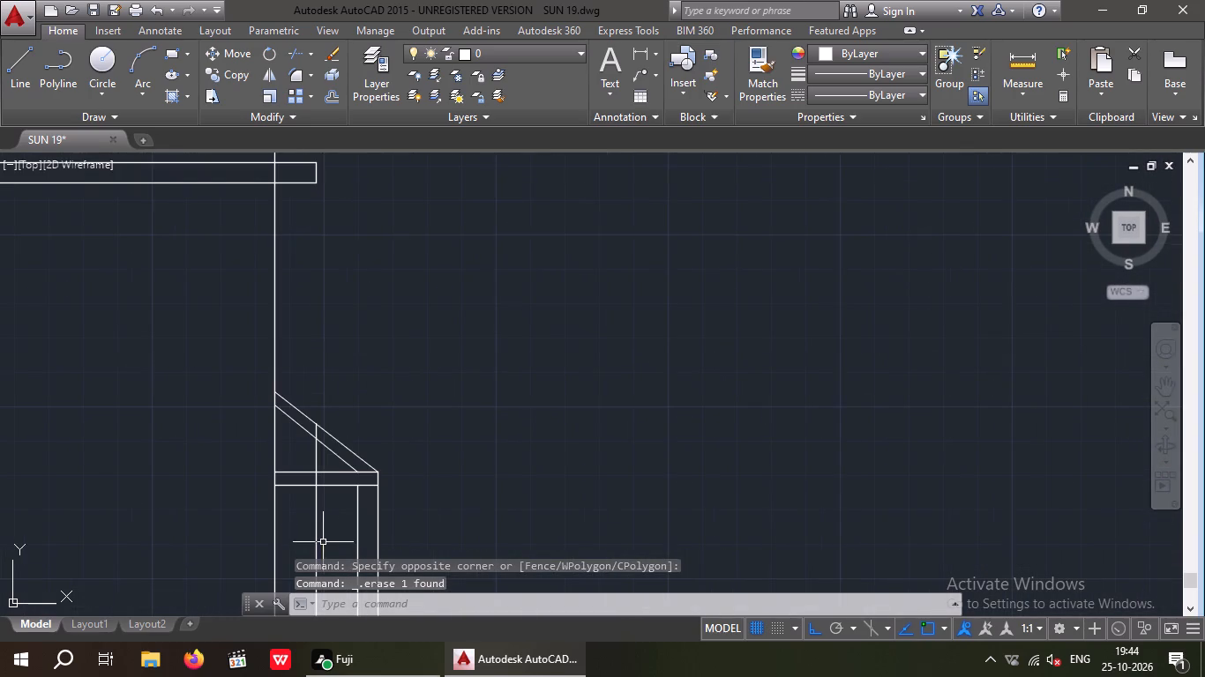
{"action": "left_click_drag", "start_coordinate": [333, 524], "coordinate": [306, 539]}
{"action": "left_click", "coordinate": [292, 546]}
{"action": "key", "text": "Delete"}
Trim the left and right outer wall lines where they pass through the slab thickness.
{"action": "scroll", "coordinate": [326, 511], "scroll_direction": "down", "scroll_amount": 3}
{"action": "middle_click_drag", "start_coordinate": [427, 504], "coordinate": [483, 499]}
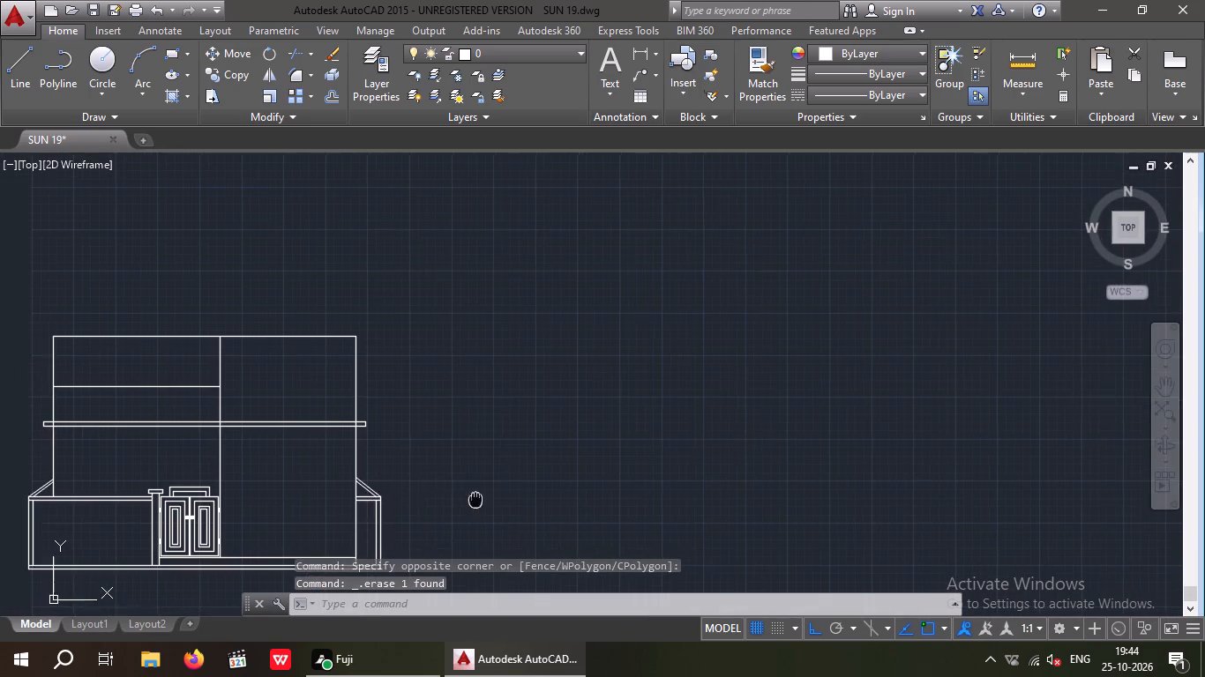
{"action": "middle_click_drag", "start_coordinate": [483, 499], "coordinate": [488, 499]}
{"action": "key", "text": "Escape"}
{"action": "key", "text": "Escape"}
{"action": "key", "text": "Escape"}
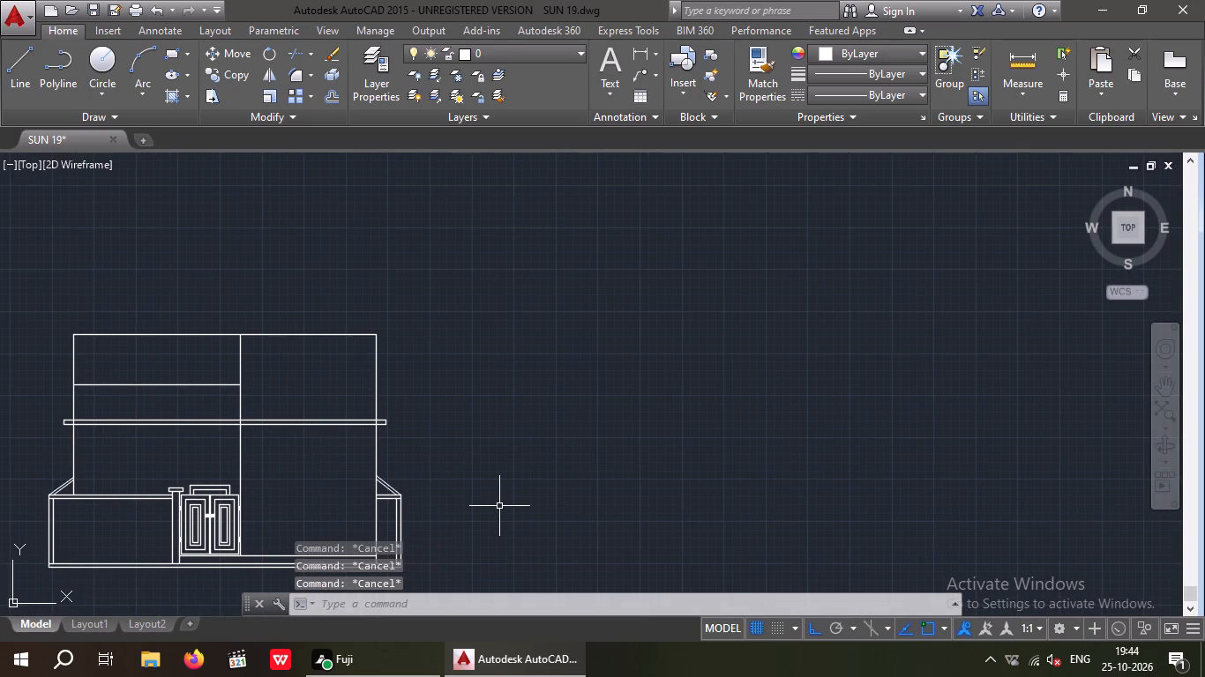
{"action": "type", "text": "TR"}
{"action": "key", "text": "space"}
{"action": "key", "text": "space"}
{"action": "scroll", "coordinate": [373, 422], "scroll_direction": "up", "scroll_amount": 2}
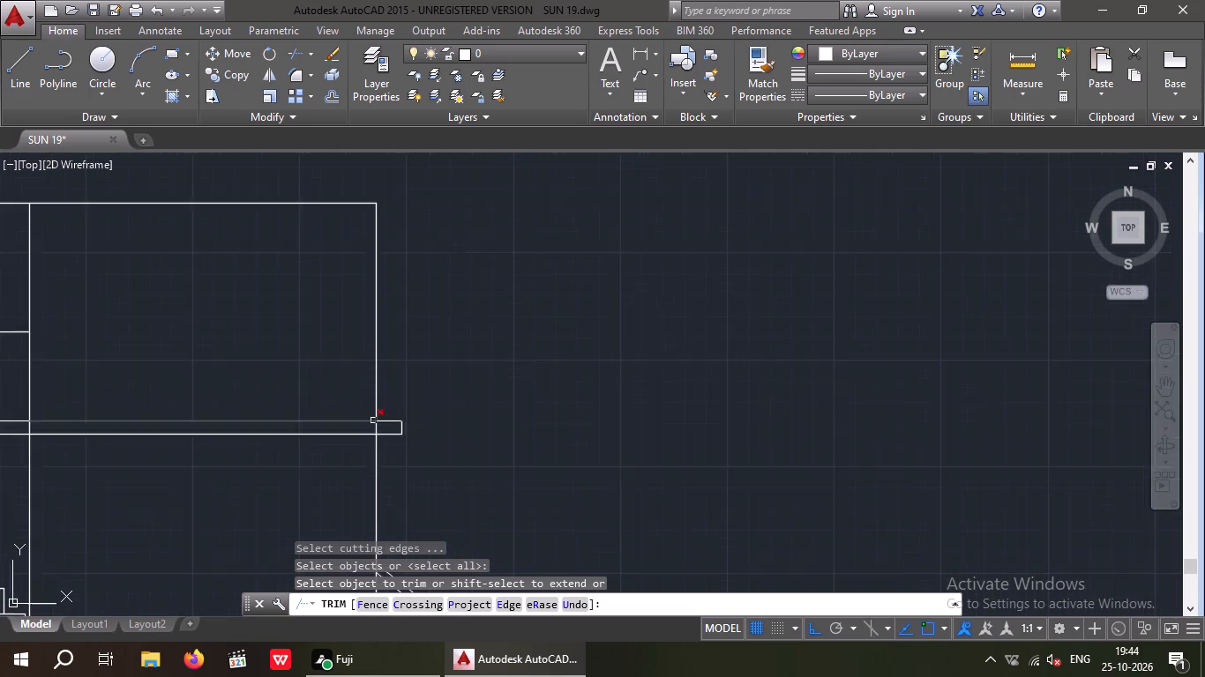
{"action": "scroll", "coordinate": [373, 420], "scroll_direction": "up", "scroll_amount": 1}
{"action": "left_click", "coordinate": [377, 438]}
{"action": "scroll", "coordinate": [385, 430], "scroll_direction": "down", "scroll_amount": 3}
{"action": "middle_click_drag", "start_coordinate": [297, 475], "coordinate": [305, 475]}
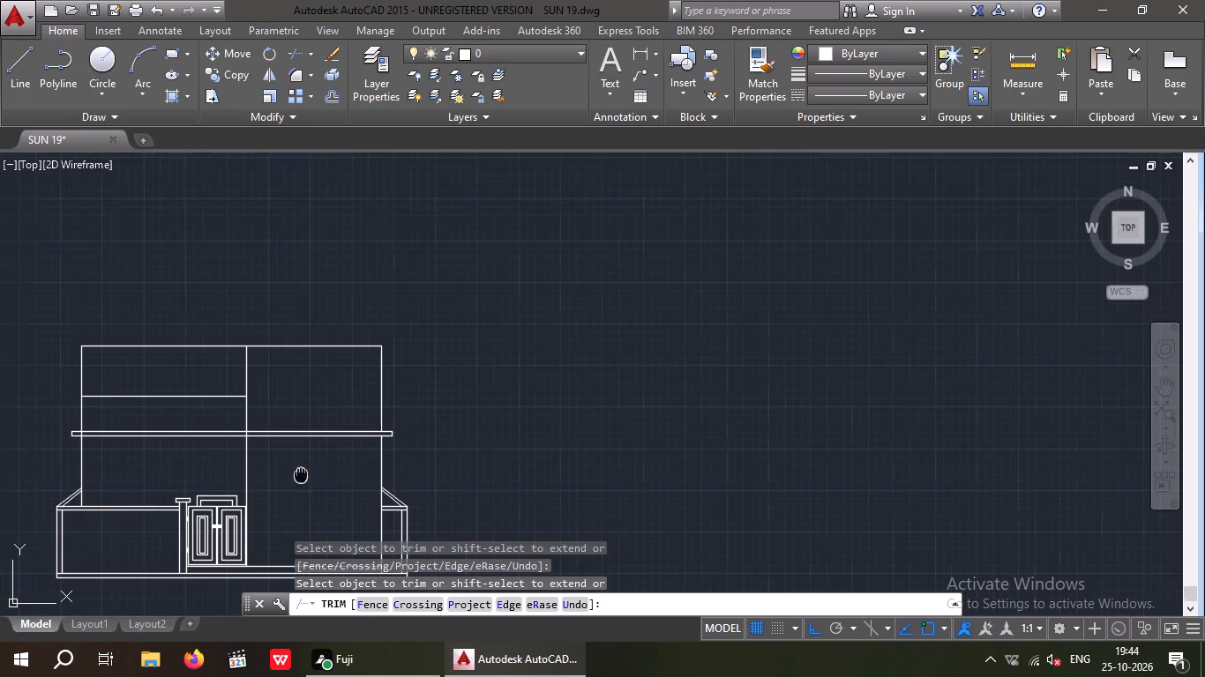
{"action": "middle_click_drag", "start_coordinate": [305, 475], "coordinate": [478, 472]}
{"action": "scroll", "coordinate": [260, 432], "scroll_direction": "up", "scroll_amount": 3}
{"action": "left_click", "coordinate": [262, 440]}
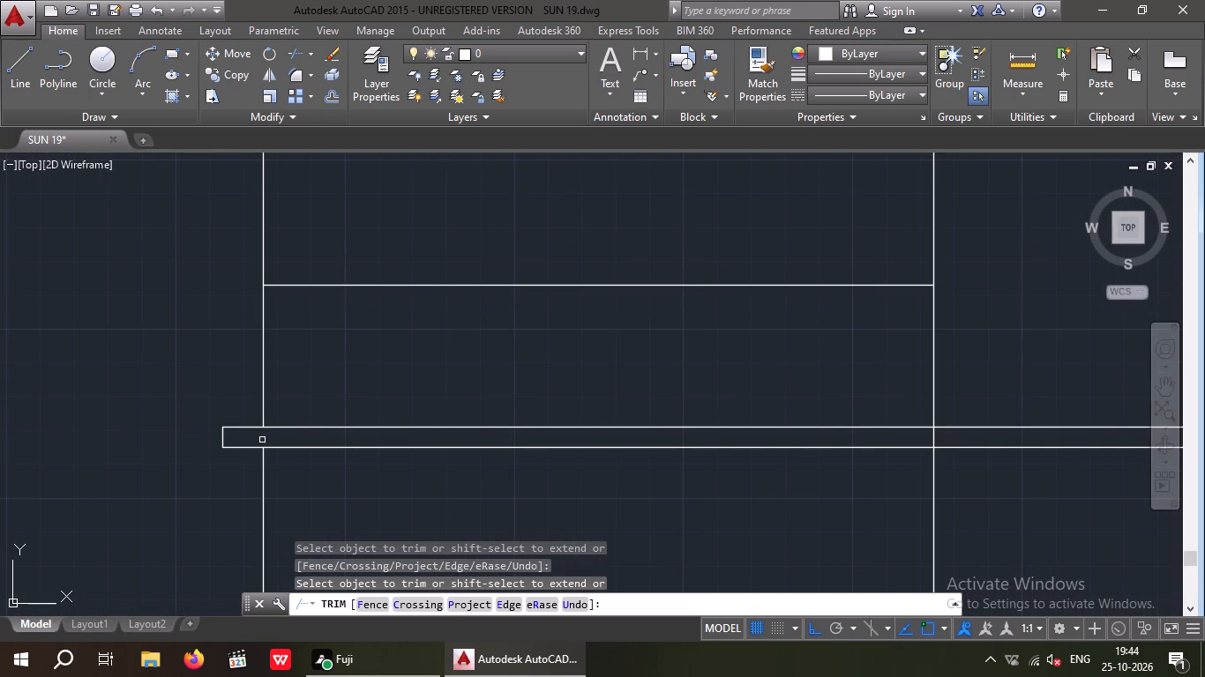
{"action": "scroll", "coordinate": [268, 425], "scroll_direction": "down", "scroll_amount": 3}
{"action": "scroll", "coordinate": [431, 439], "scroll_direction": "up", "scroll_amount": 3}
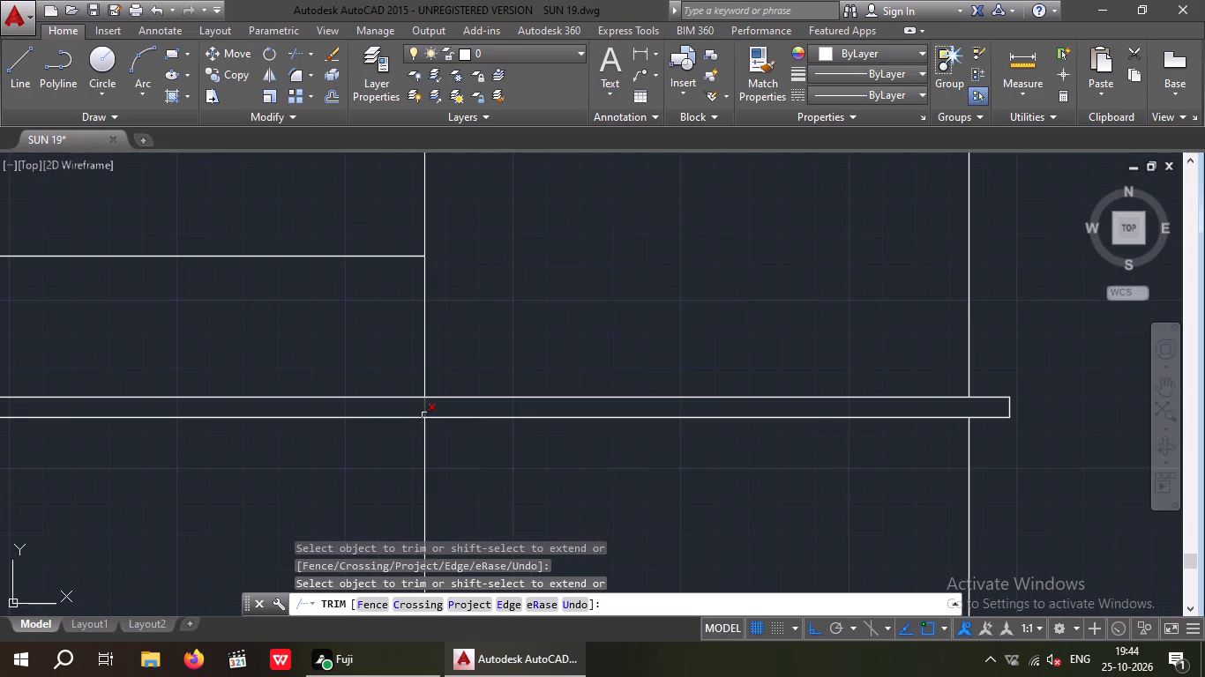
{"action": "scroll", "coordinate": [439, 422], "scroll_direction": "down", "scroll_amount": 3}
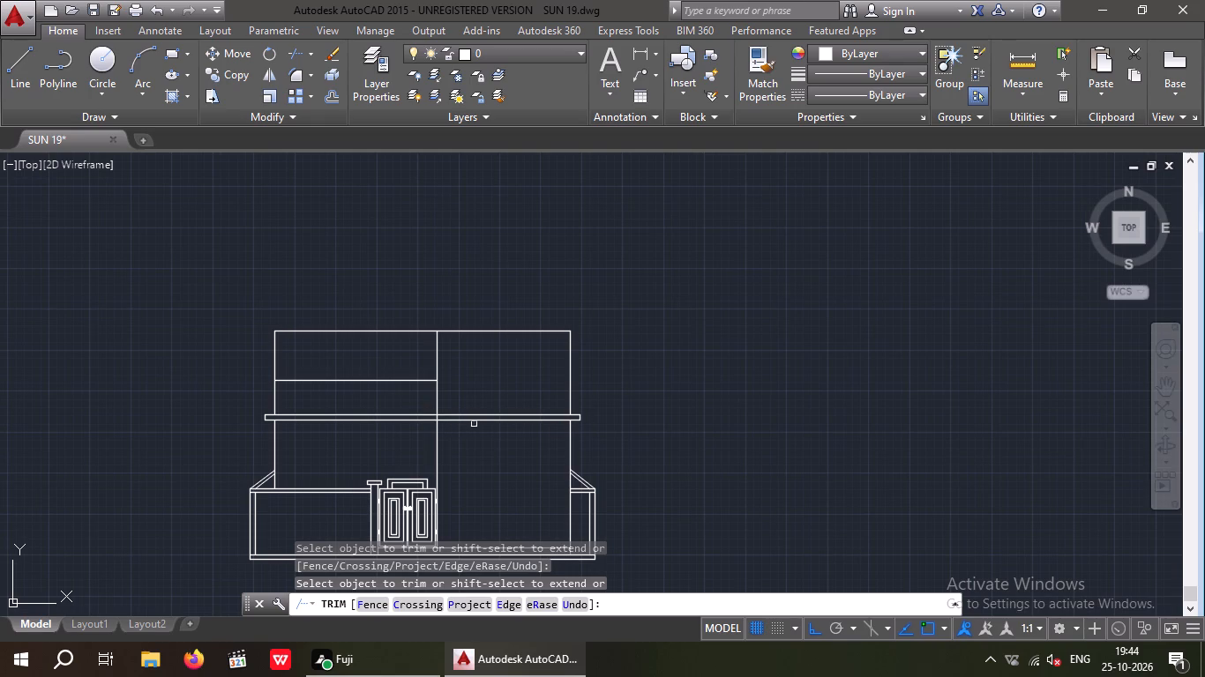
{"action": "key", "text": "Escape"}
{"action": "key", "text": "Escape"}
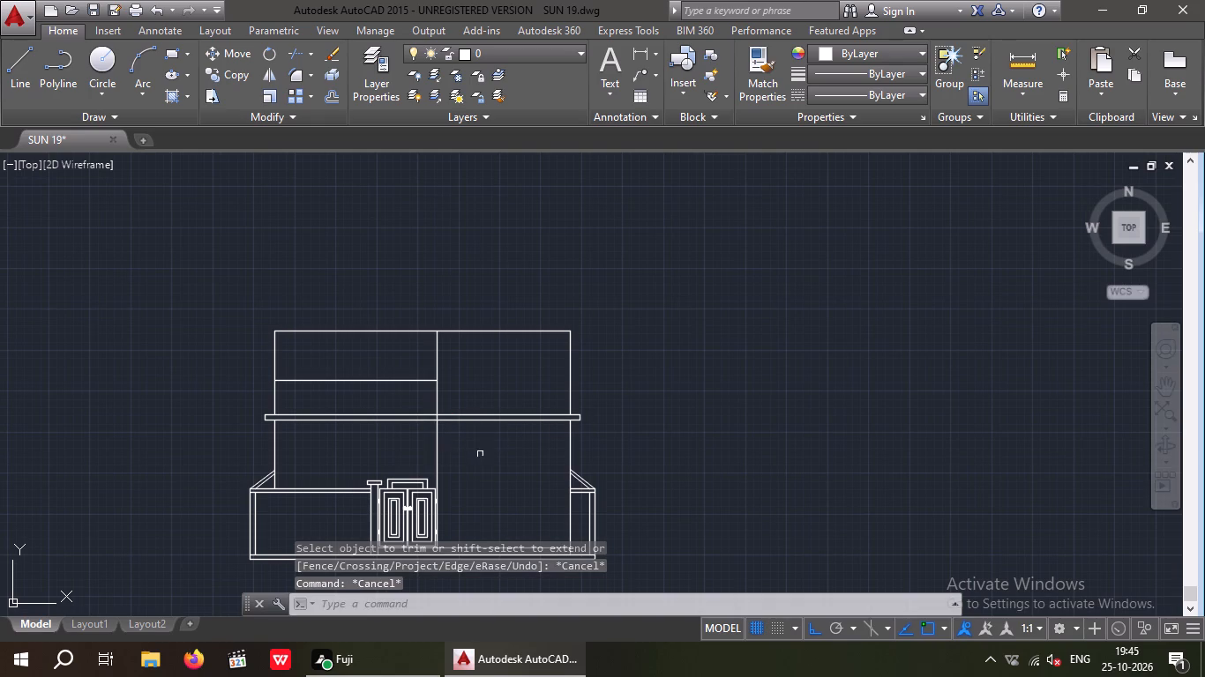
Extend the upper part of the right outer wall line down through the slab thickness.
{"action": "key", "text": "e"}
{"action": "key", "text": "x"}
{"action": "key", "text": "space"}
{"action": "key", "text": "space"}
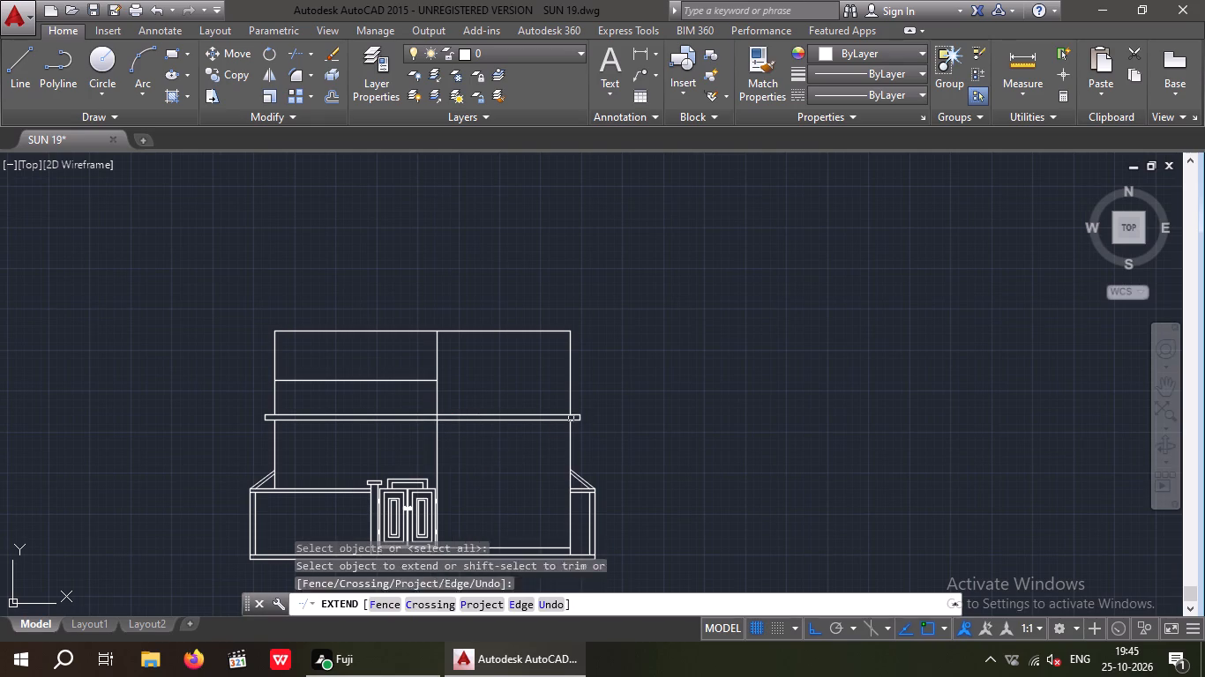
{"action": "left_click", "coordinate": [571, 405]}
{"action": "key", "text": "Escape"}
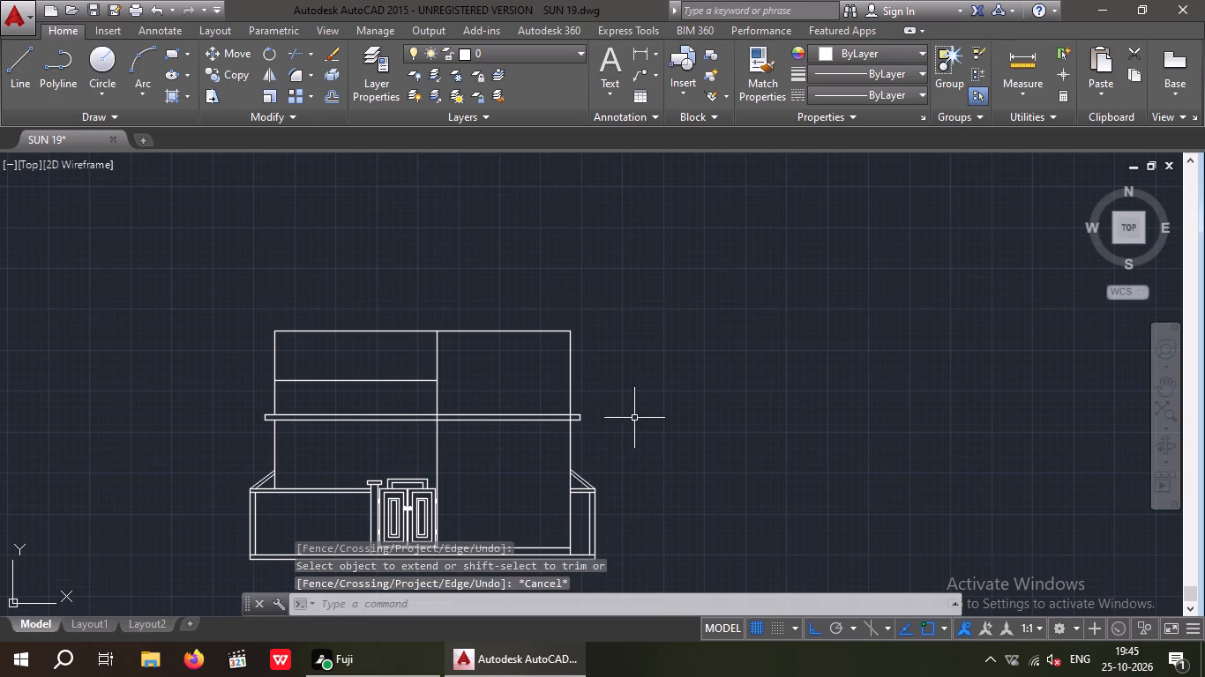
{"action": "key", "text": "Escape"}
Trim both slab lines across the right-hand bay, between the middle wall line and the right outer wall.
{"action": "key", "text": "t"}
{"action": "key", "text": "r"}
{"action": "key", "text": "space"}
{"action": "key", "text": "space"}
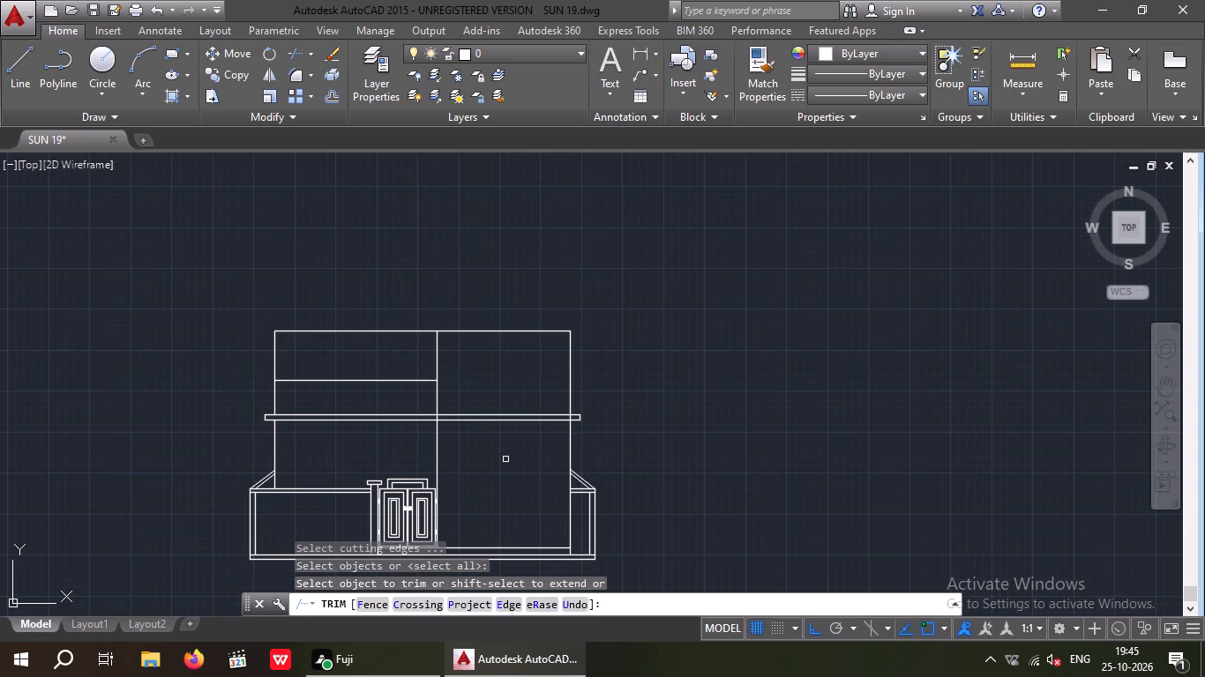
{"action": "left_click", "coordinate": [504, 455]}
{"action": "left_click", "coordinate": [471, 397]}
{"action": "middle_click_drag", "start_coordinate": [491, 413], "coordinate": [505, 504]}
{"action": "scroll", "coordinate": [508, 463], "scroll_direction": "down", "scroll_amount": 1}
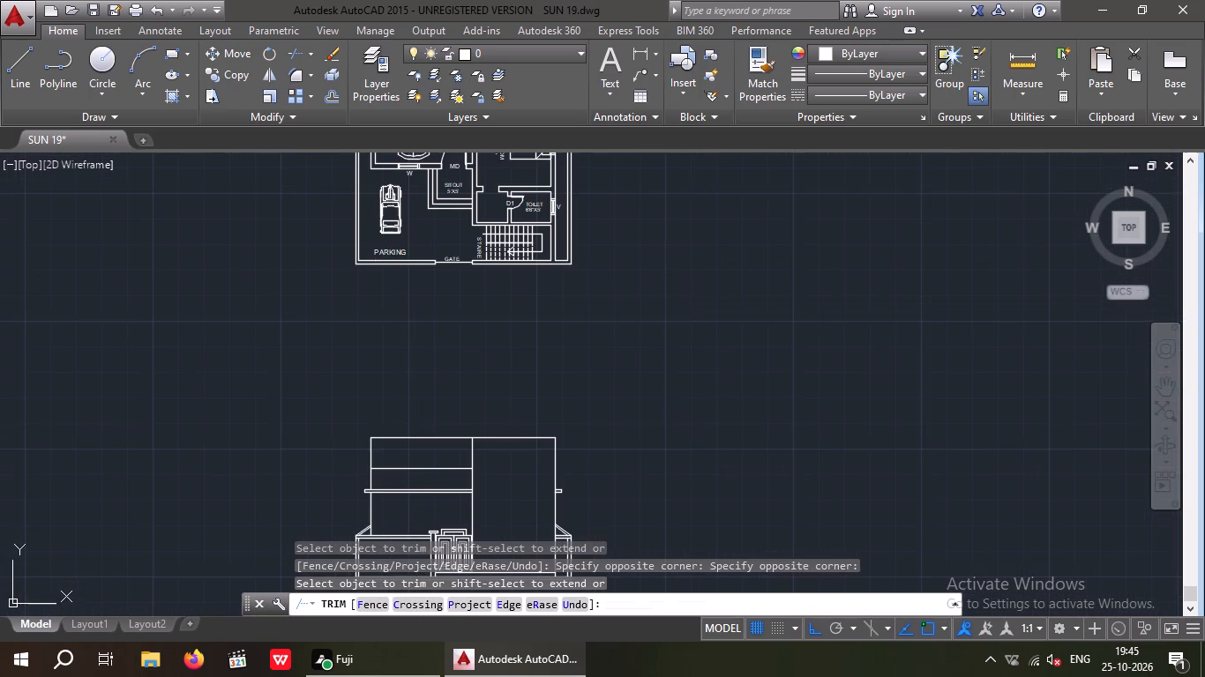
{"action": "middle_click_drag", "start_coordinate": [503, 474], "coordinate": [492, 469]}
{"action": "key", "text": "Escape"}
{"action": "key", "text": "Escape"}
Offset the elevation's top roof line upward by 5".
{"action": "middle_click_drag", "start_coordinate": [503, 473], "coordinate": [492, 450]}
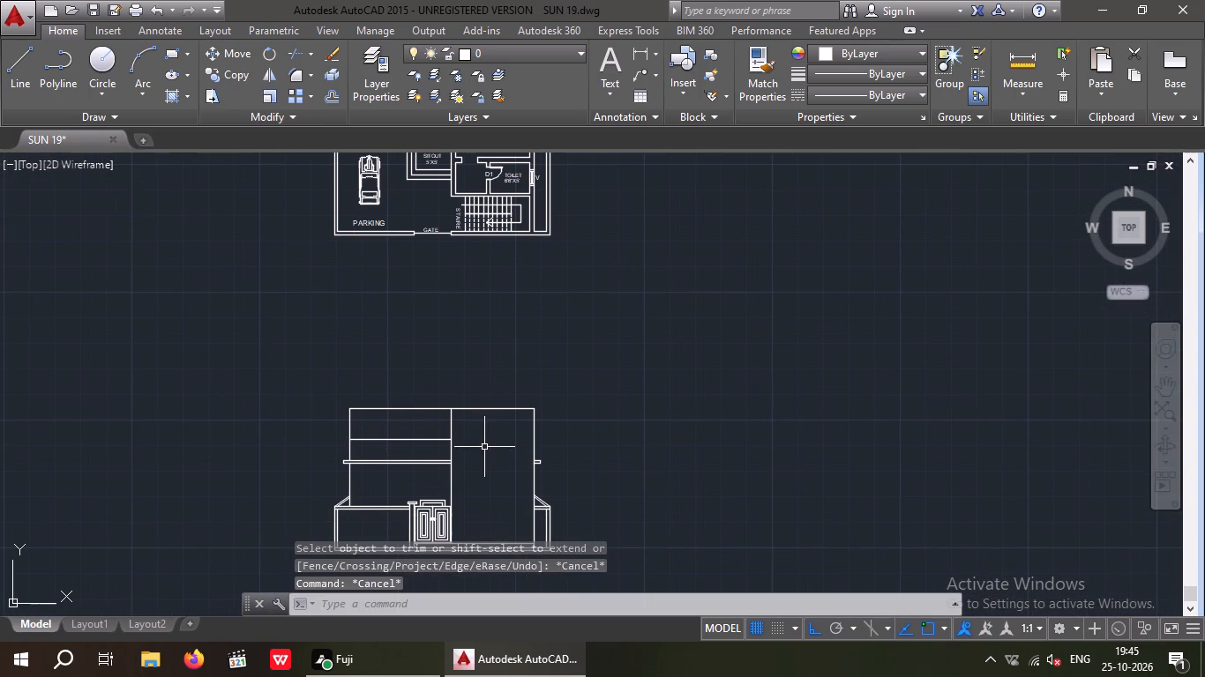
{"action": "key", "text": "Escape"}
{"action": "key", "text": "Escape"}
{"action": "key", "text": "o"}
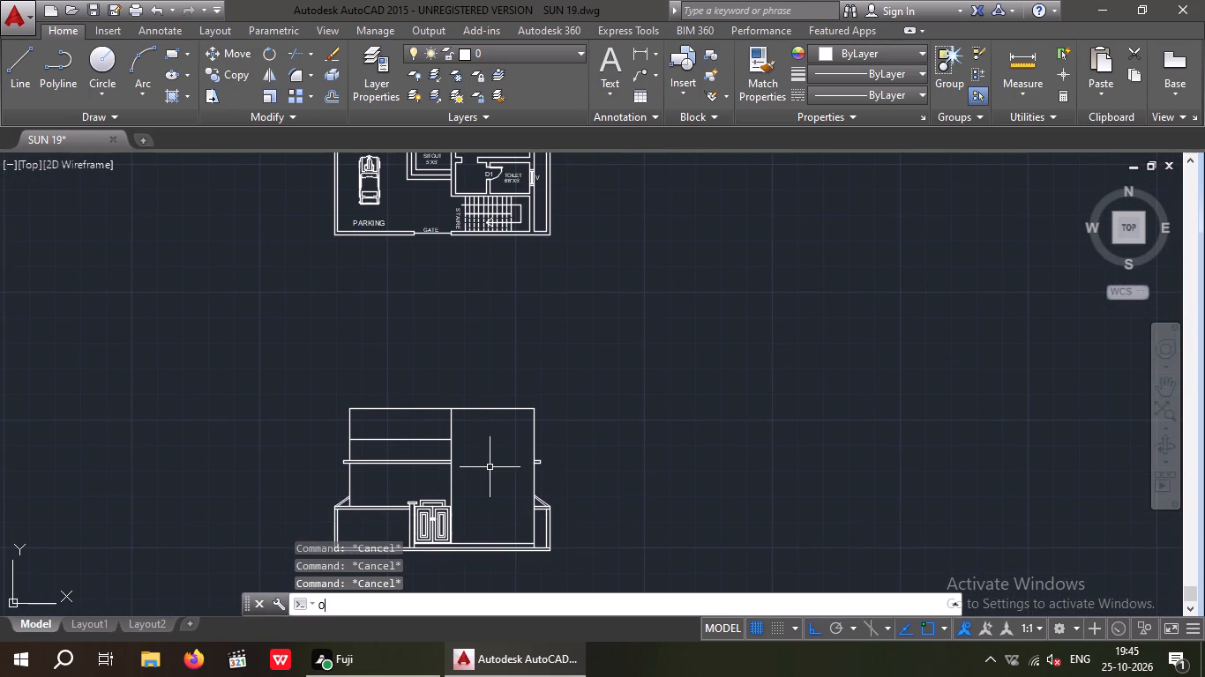
{"action": "key", "text": "Return"}
{"action": "key", "text": "5"}
{"action": "key", "text": "shift+quotedbl"}
{"action": "key", "text": "Return"}
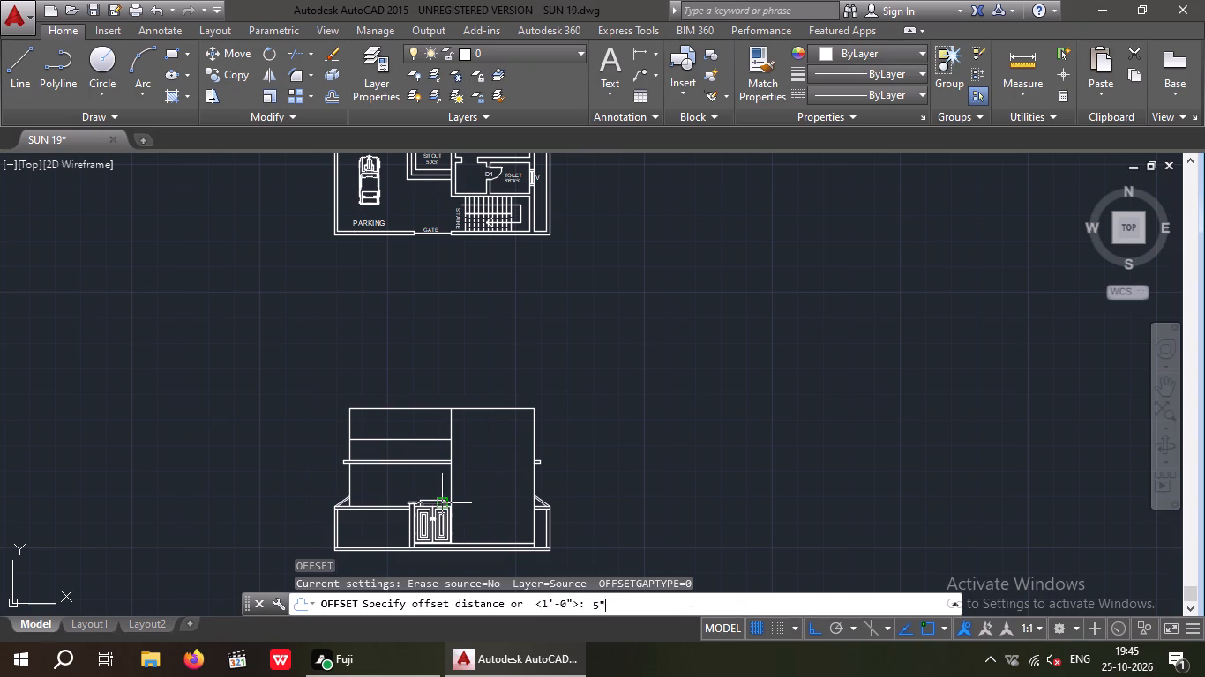
{"action": "scroll", "coordinate": [488, 406], "scroll_direction": "up", "scroll_amount": 2}
{"action": "left_click_drag", "start_coordinate": [495, 418], "coordinate": [494, 403]}
{"action": "left_click", "coordinate": [494, 368]}
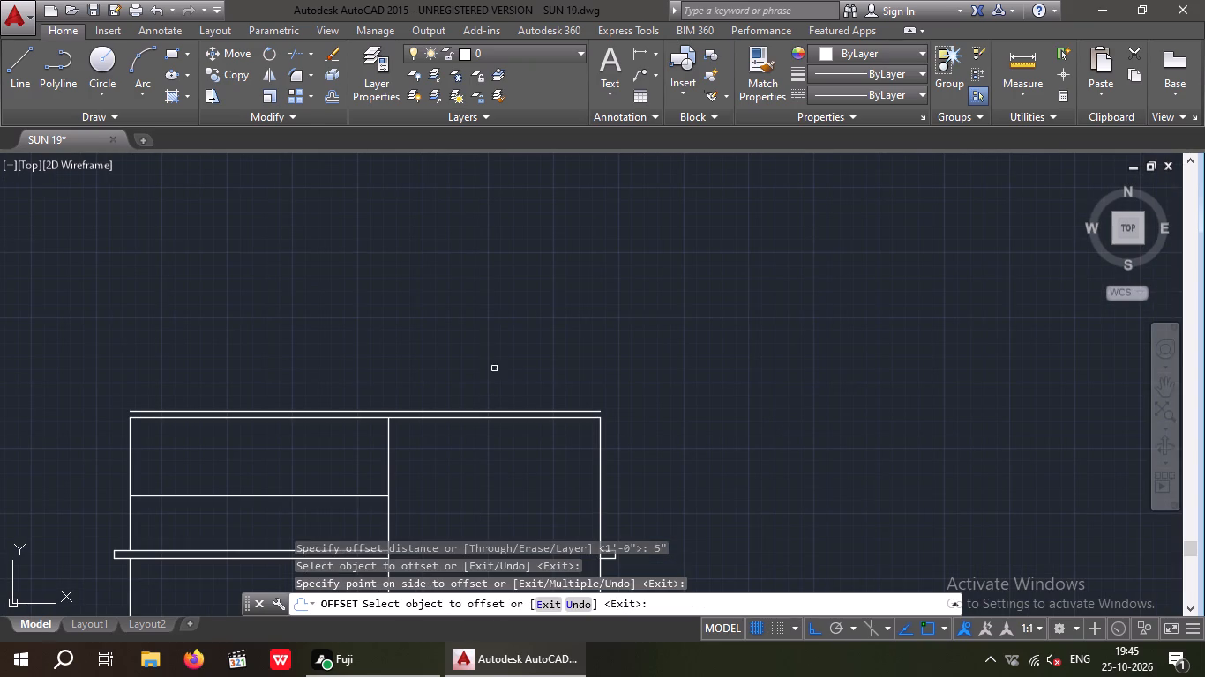
{"action": "key", "text": "Escape"}
{"action": "key", "text": "Escape"}
{"action": "key", "text": "Escape"}
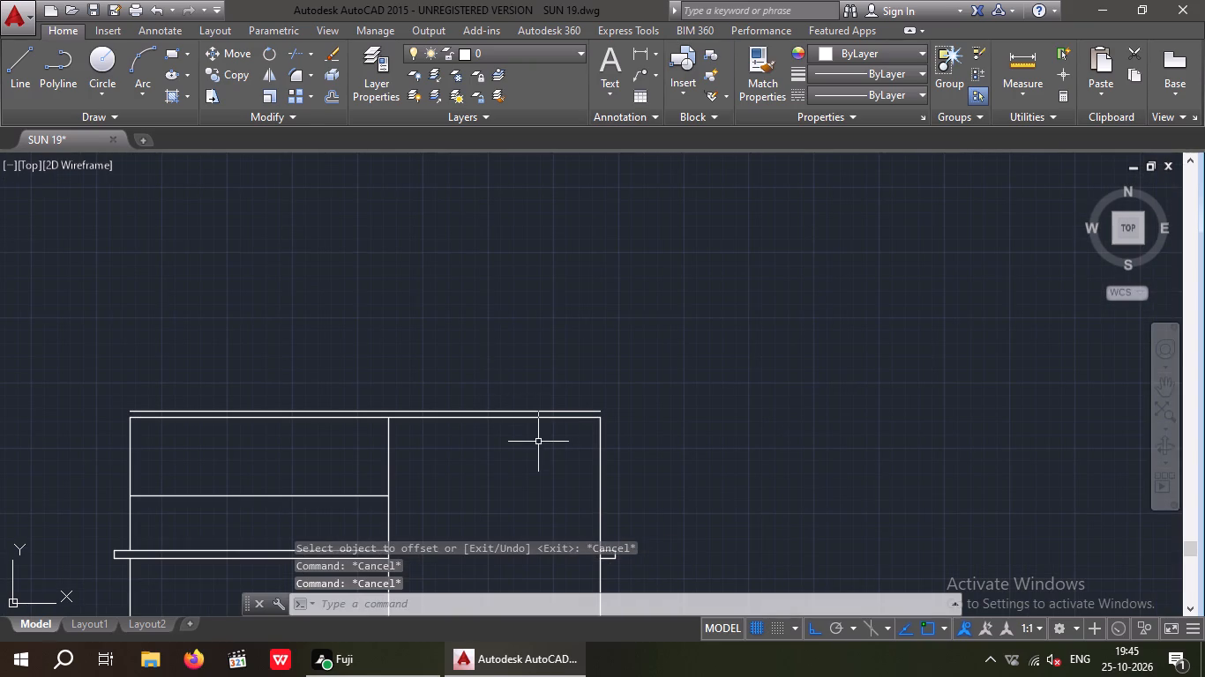
Offset the upper part of the right outer wall line outward by 1'.
{"action": "key", "text": "o"}
{"action": "key", "text": "Return"}
{"action": "key", "text": "1"}
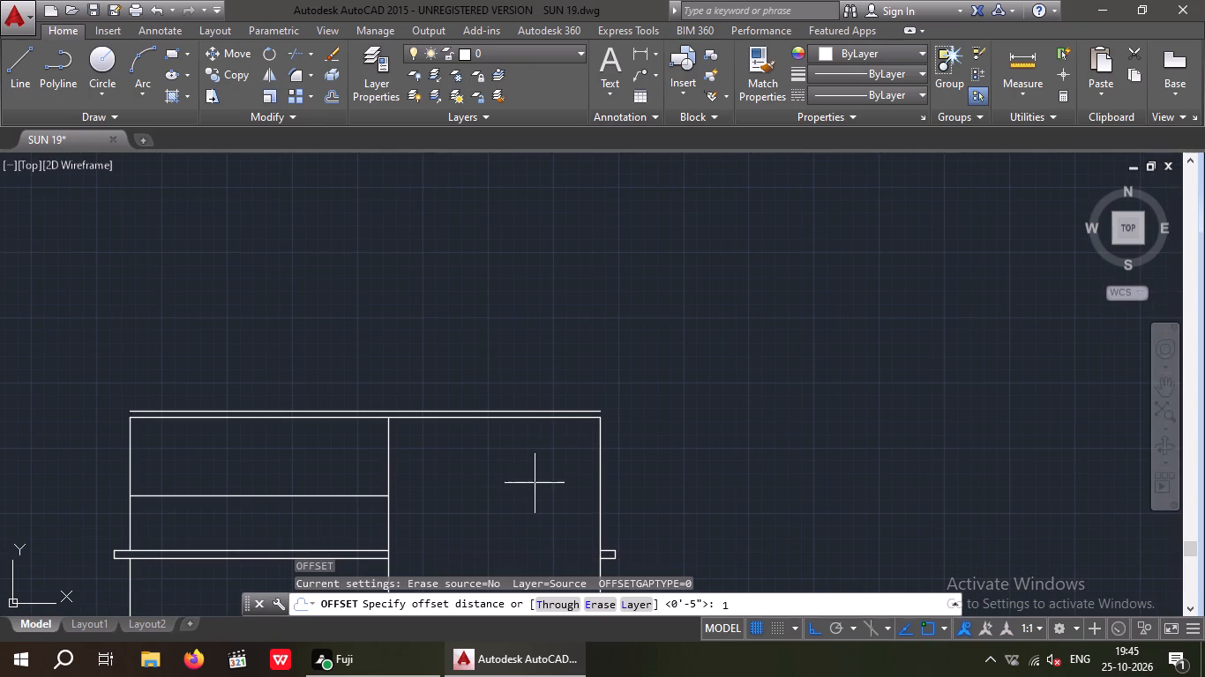
{"action": "key", "text": "apostrophe"}
{"action": "key", "text": "Return"}
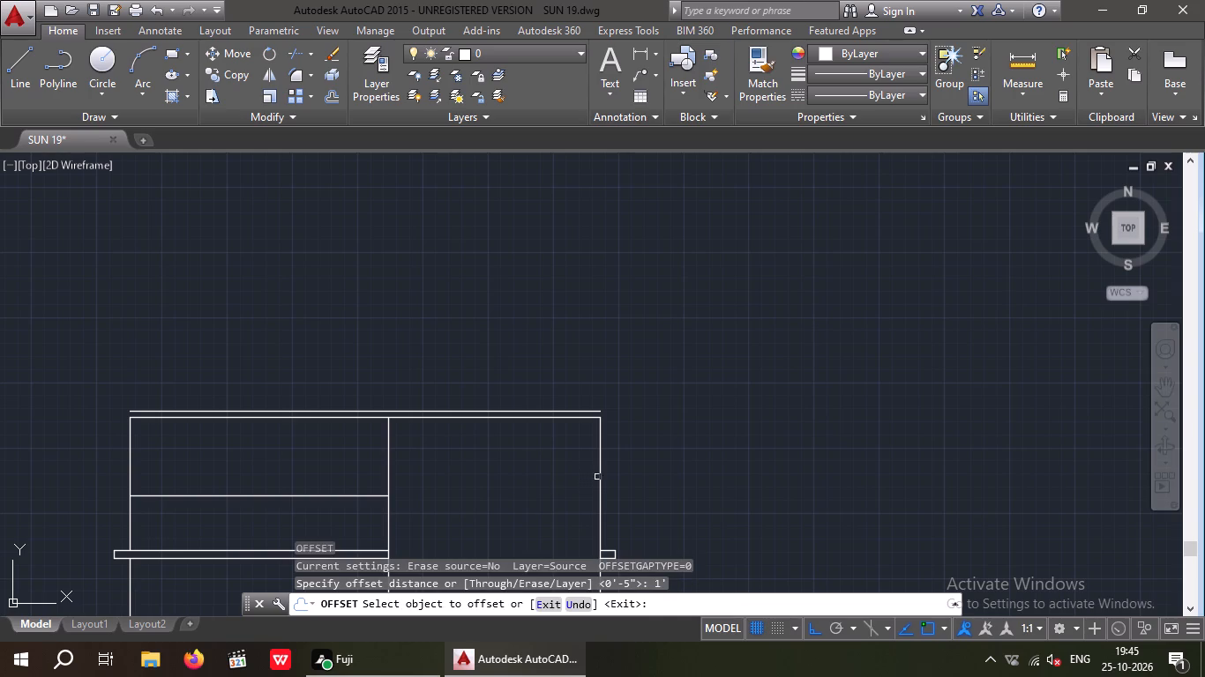
{"action": "left_click_drag", "start_coordinate": [600, 476], "coordinate": [617, 473]}
{"action": "left_click", "coordinate": [630, 467]}
{"action": "key", "text": "Escape"}
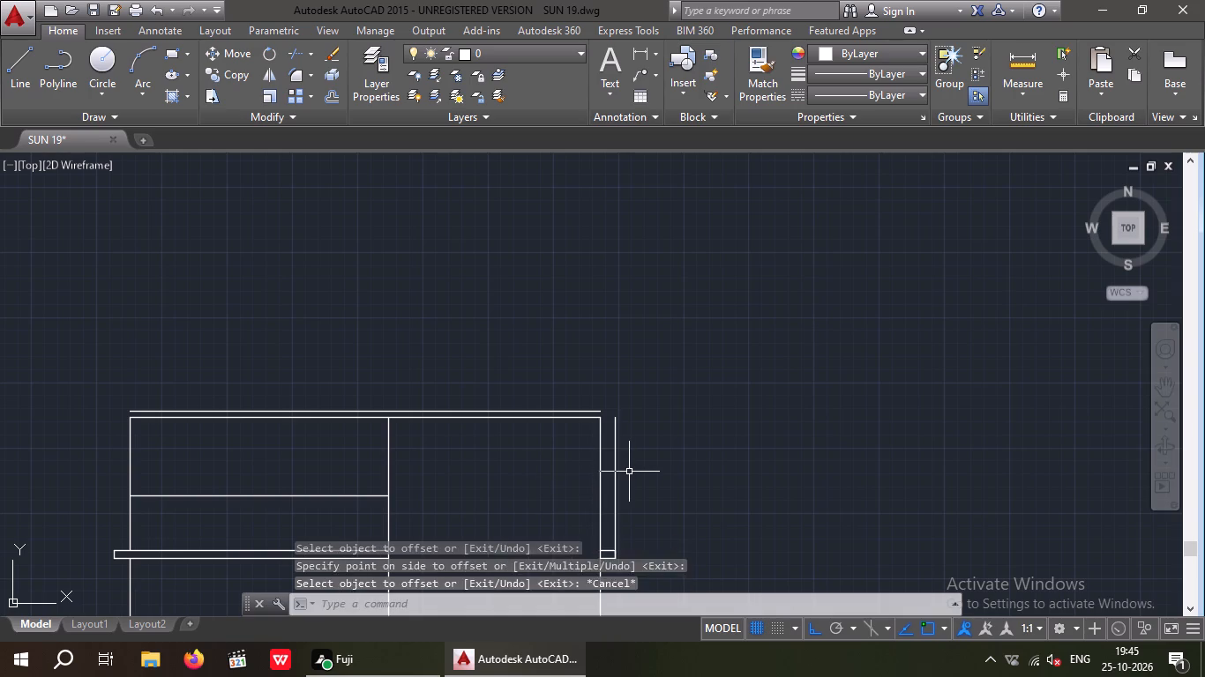
{"action": "key", "text": "Escape"}
{"action": "key", "text": "Escape"}
Extend the lower roof slab line to the offset line outside the right outer wall.
{"action": "key", "text": "e"}
{"action": "type", "text": "X"}
{"action": "key", "text": "space"}
{"action": "key", "text": "space"}
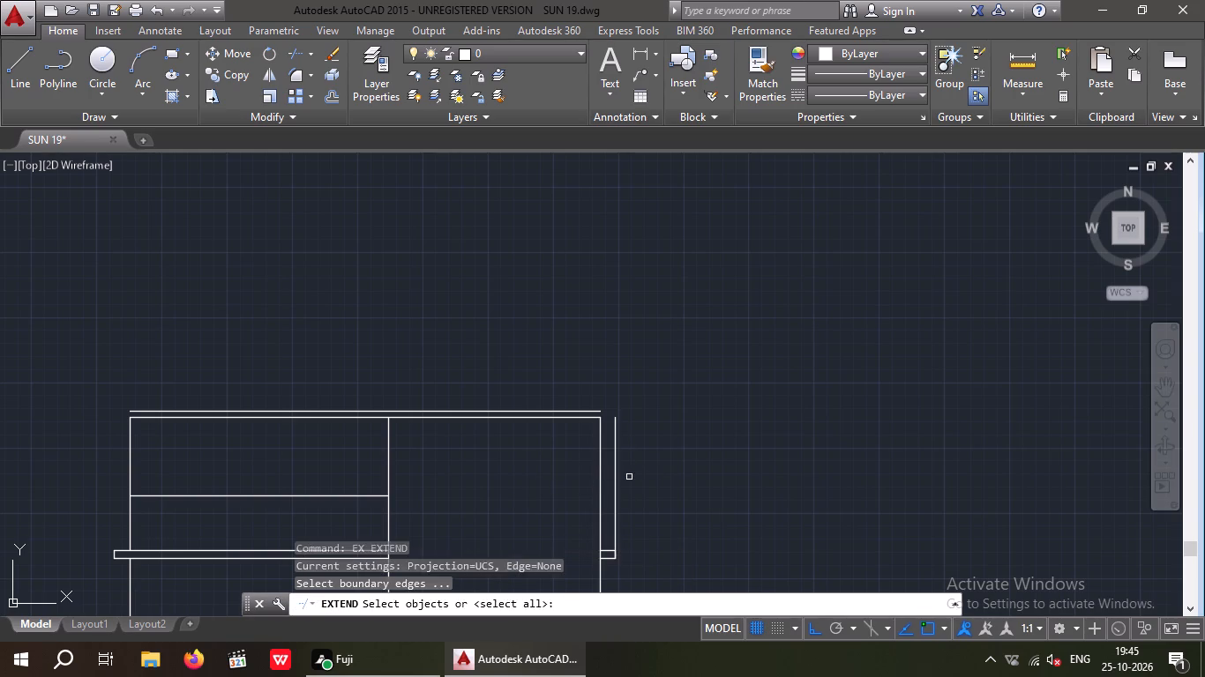
{"action": "left_click_drag", "start_coordinate": [572, 465], "coordinate": [555, 450]}
{"action": "left_click", "coordinate": [535, 354]}
{"action": "key", "text": "Escape"}
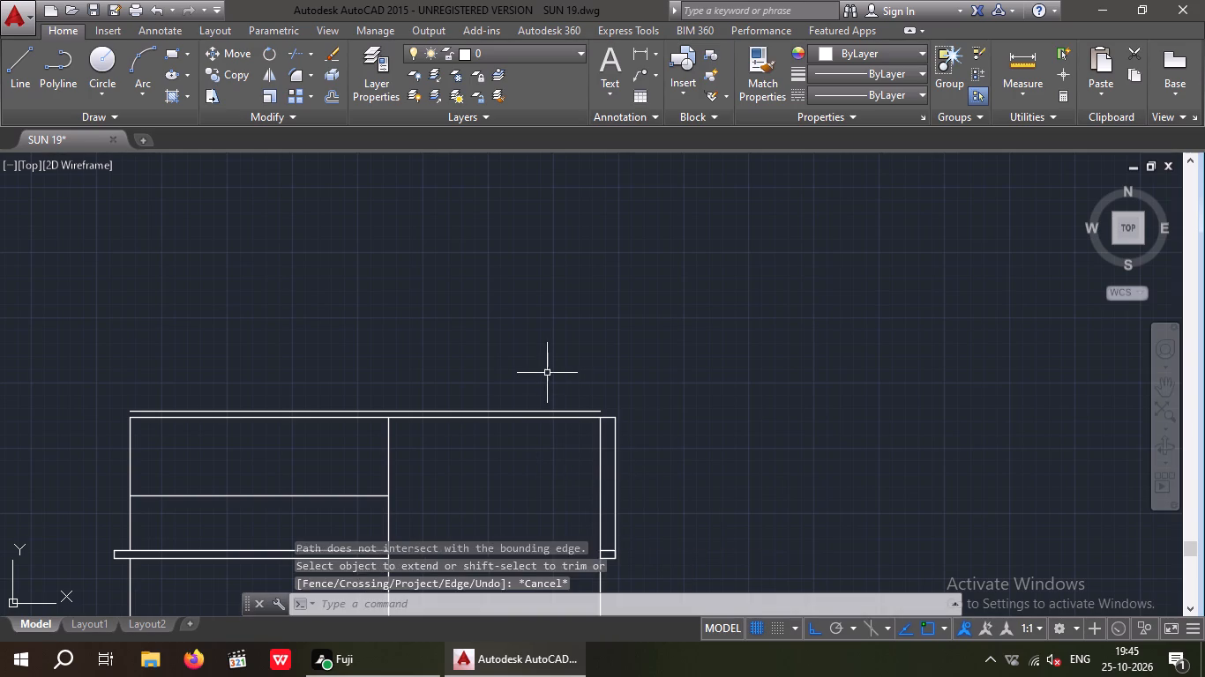
{"action": "key", "text": "Escape"}
{"action": "key", "text": "Escape"}
Fillet the right offset line with the upper roof slab line at zero radius to form the slab's end corner.
{"action": "key", "text": "f"}
{"action": "key", "text": "space"}
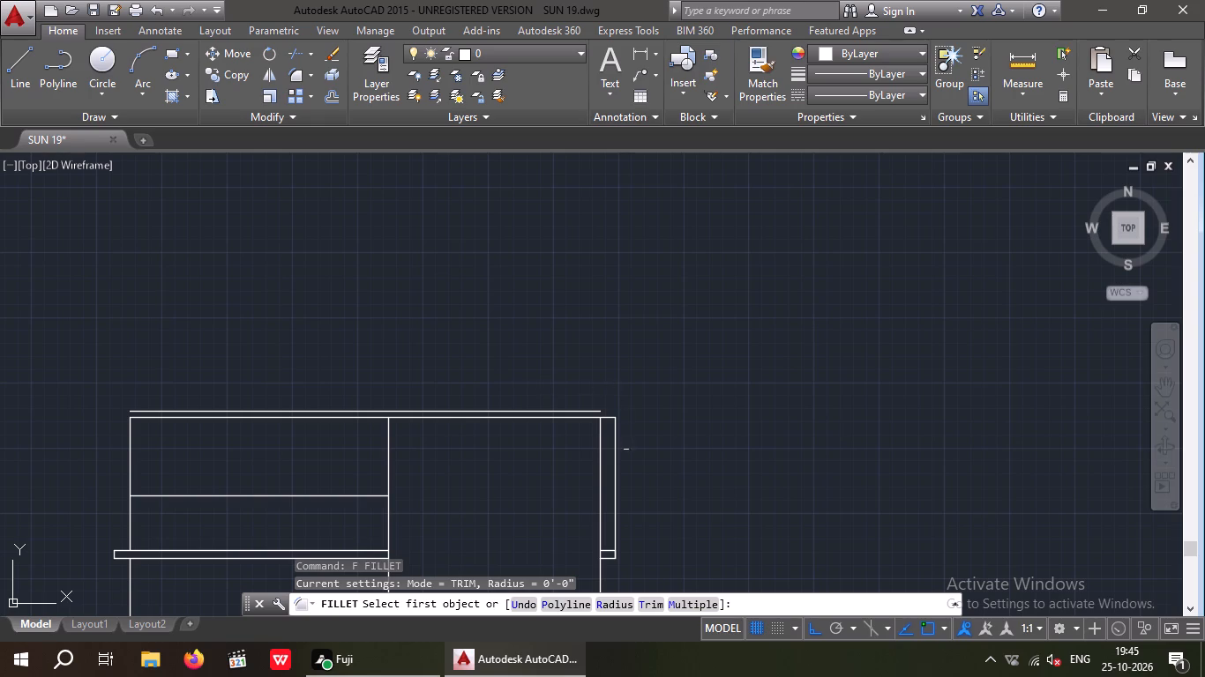
{"action": "left_click", "coordinate": [614, 447]}
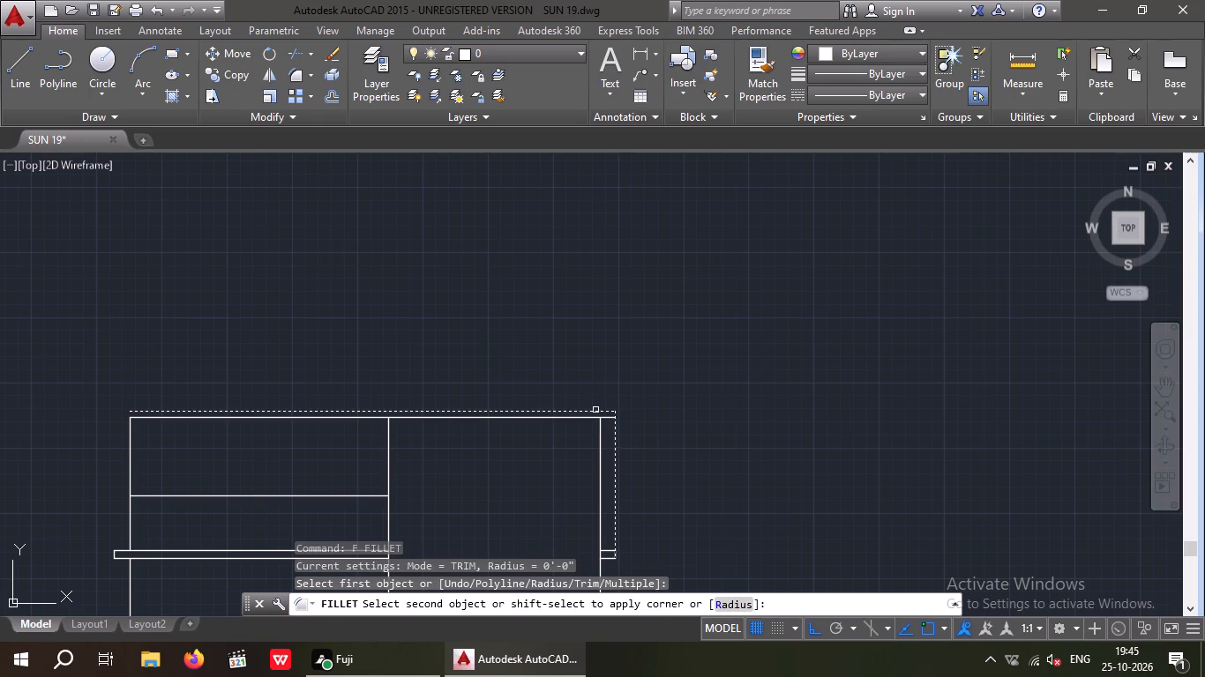
{"action": "left_click", "coordinate": [595, 410]}
{"action": "key", "text": "Escape"}
{"action": "key", "text": "Escape"}
{"action": "key", "text": "Escape"}
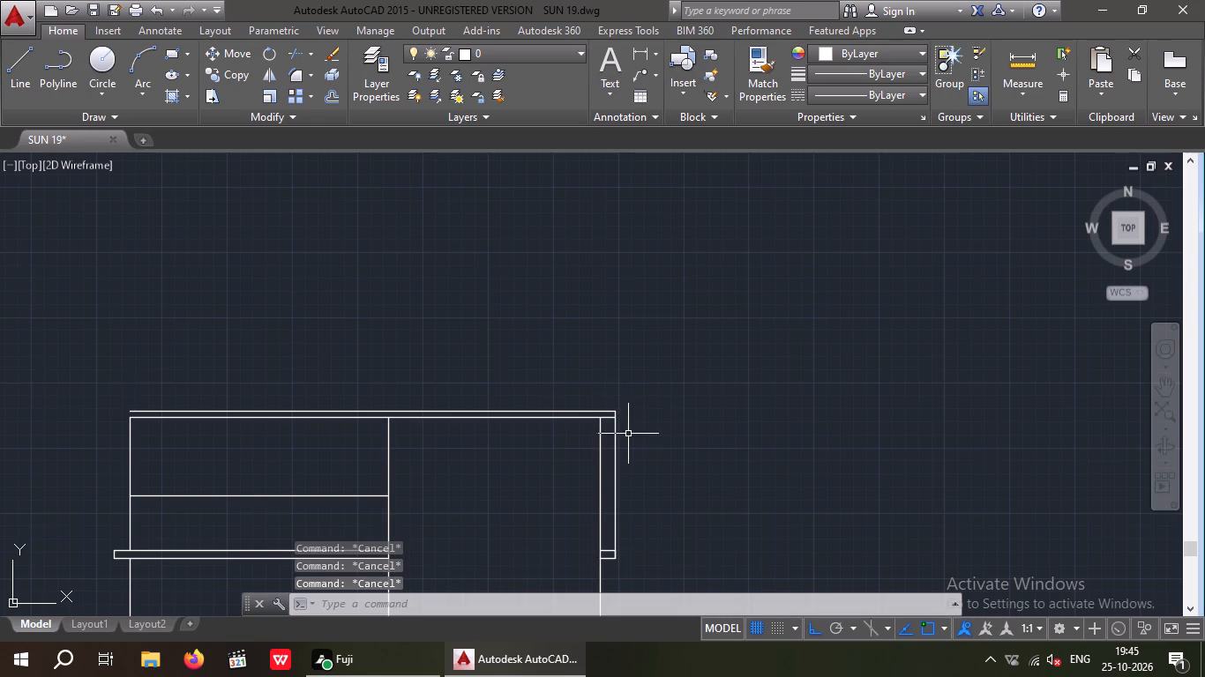
{"action": "key", "text": "Escape"}
{"action": "key", "text": "Escape"}
Trim the right offset line below the roof slab, leaving only the slab's end edge.
{"action": "key", "text": "t"}
{"action": "key", "text": "r"}
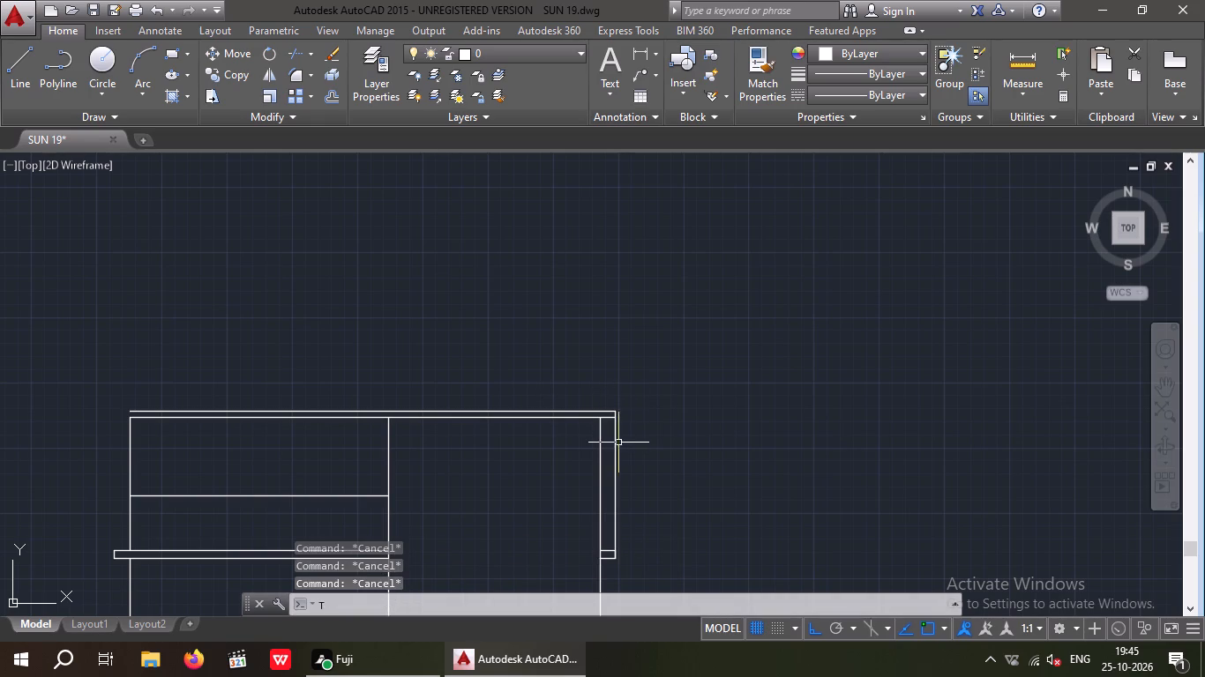
{"action": "key", "text": "space"}
{"action": "key", "text": "space"}
{"action": "left_click", "coordinate": [615, 454]}
{"action": "scroll", "coordinate": [640, 443], "scroll_direction": "down", "scroll_amount": 1}
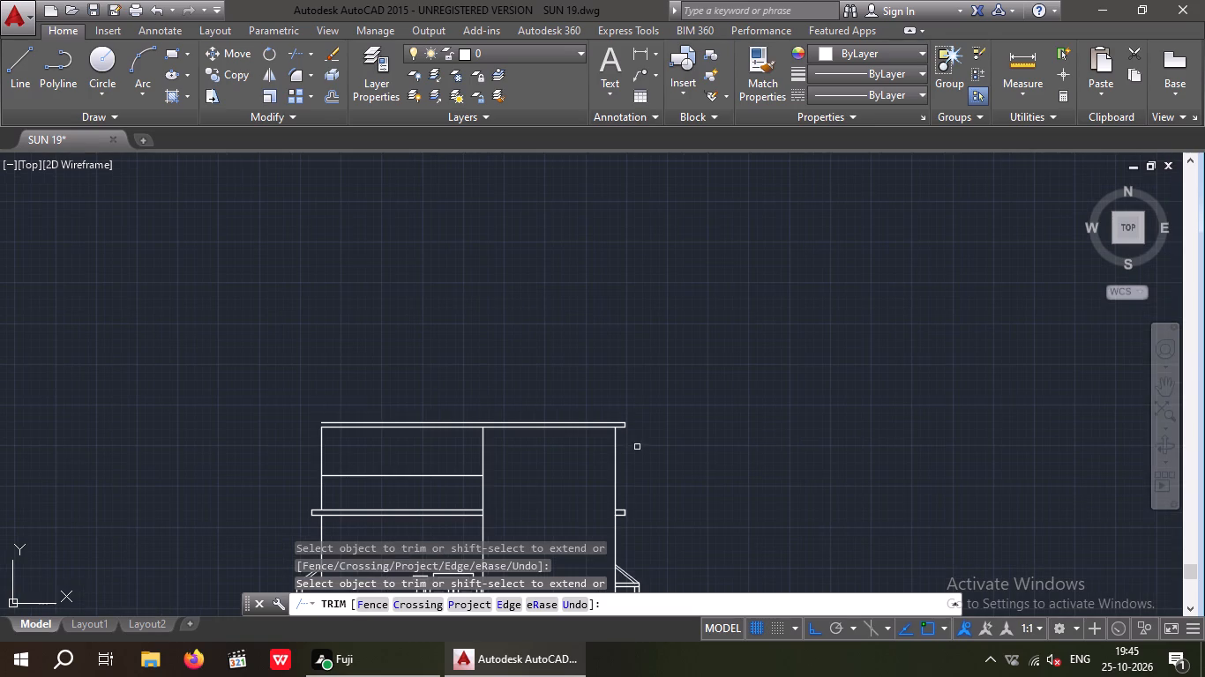
{"action": "middle_click_drag", "start_coordinate": [637, 449], "coordinate": [678, 463]}
{"action": "middle_click_drag", "start_coordinate": [609, 481], "coordinate": [638, 473]}
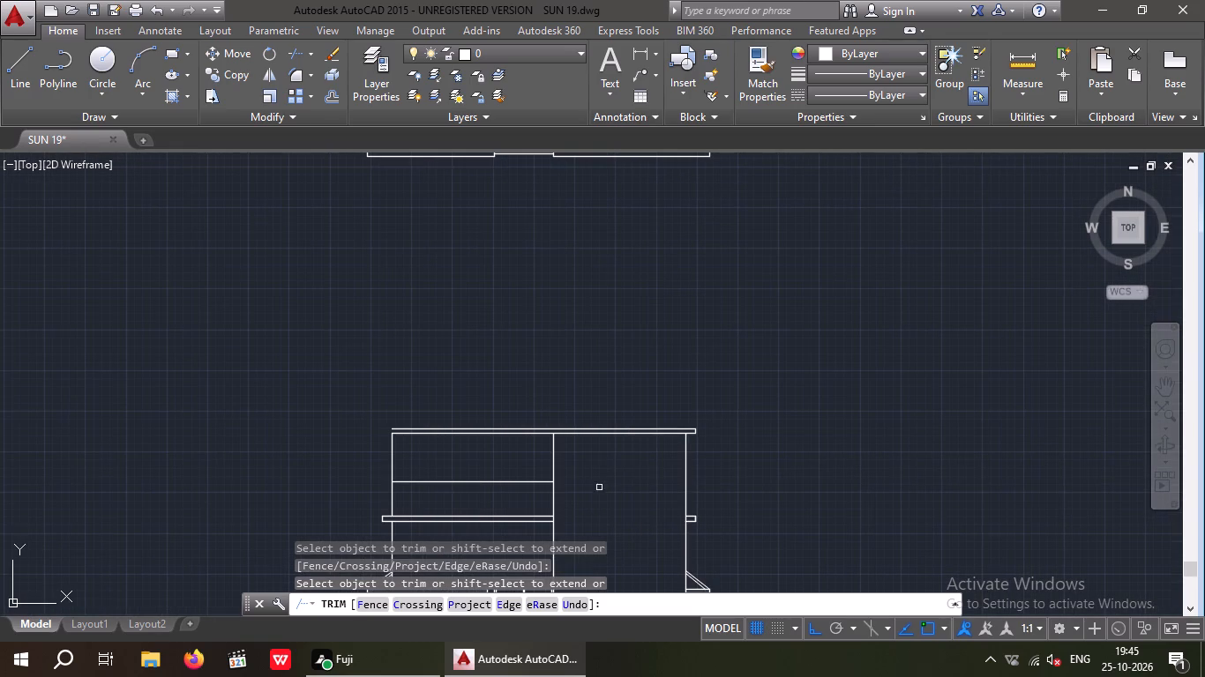
{"action": "key", "text": "Escape"}
{"action": "key", "text": "Escape"}
Offset the upper part of the left outer wall line inward by 9".
{"action": "middle_click_drag", "start_coordinate": [593, 479], "coordinate": [590, 430]}
{"action": "scroll", "coordinate": [585, 422], "scroll_direction": "down", "scroll_amount": 1}
{"action": "middle_click_drag", "start_coordinate": [592, 434], "coordinate": [609, 459]}
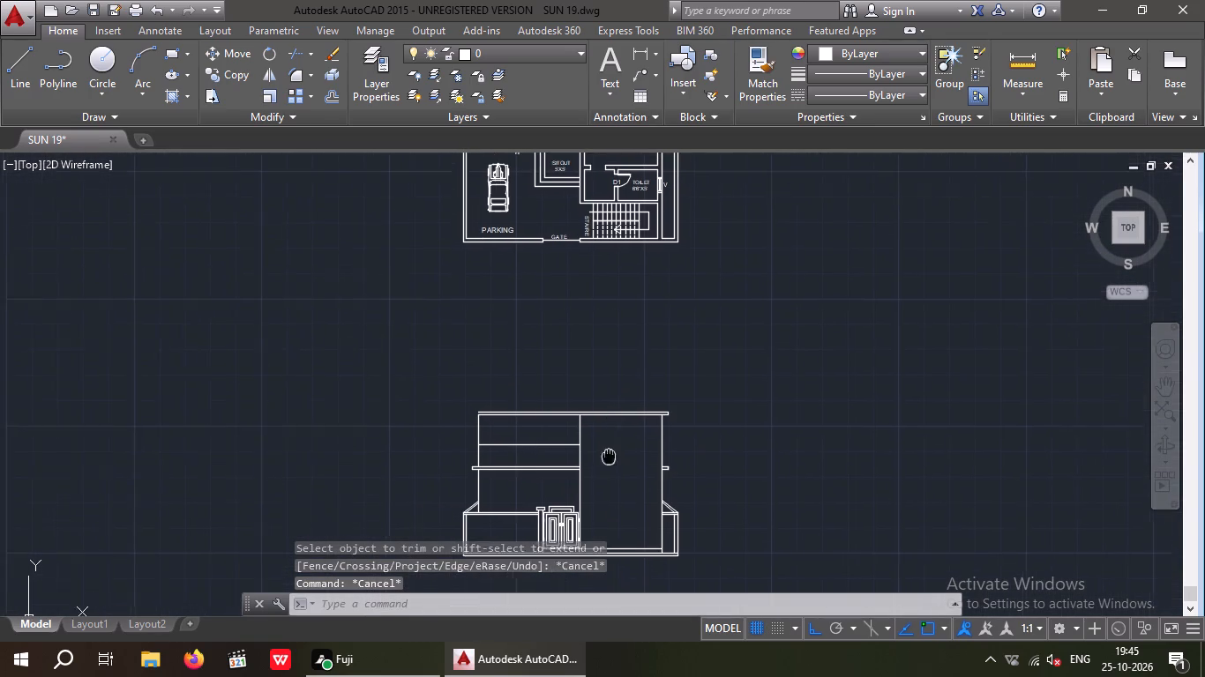
{"action": "middle_click_drag", "start_coordinate": [609, 459], "coordinate": [609, 480]}
{"action": "scroll", "coordinate": [538, 465], "scroll_direction": "up", "scroll_amount": 2}
{"action": "key", "text": "Escape"}
{"action": "key", "text": "Escape"}
{"action": "key", "text": "o"}
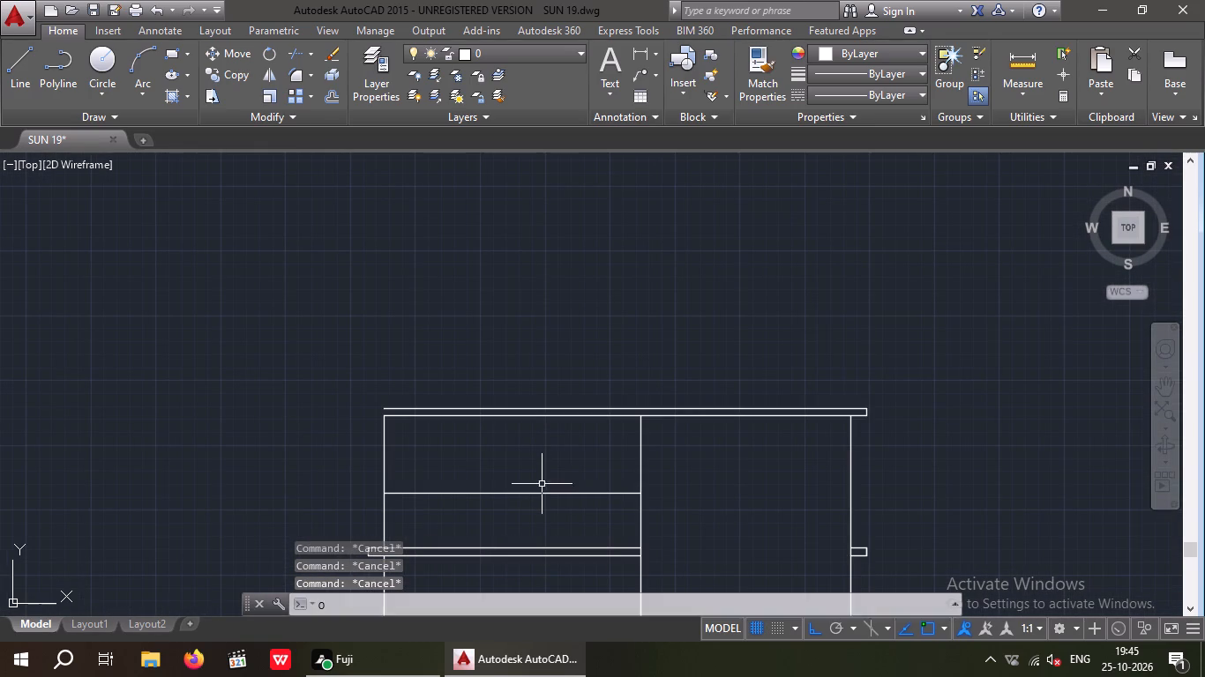
{"action": "key", "text": "Return"}
{"action": "key", "text": "9"}
{"action": "key", "text": "shift+quotedbl"}
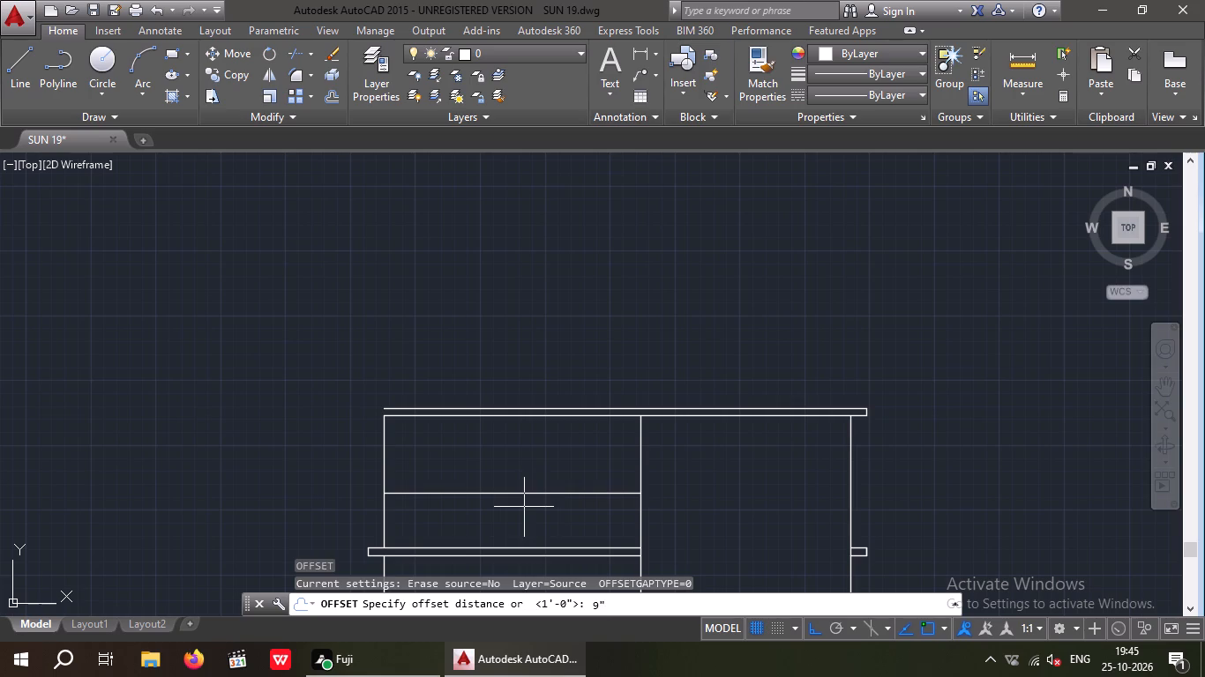
{"action": "key", "text": "Return"}
{"action": "left_click_drag", "start_coordinate": [384, 466], "coordinate": [419, 469]}
{"action": "left_click", "coordinate": [430, 466]}
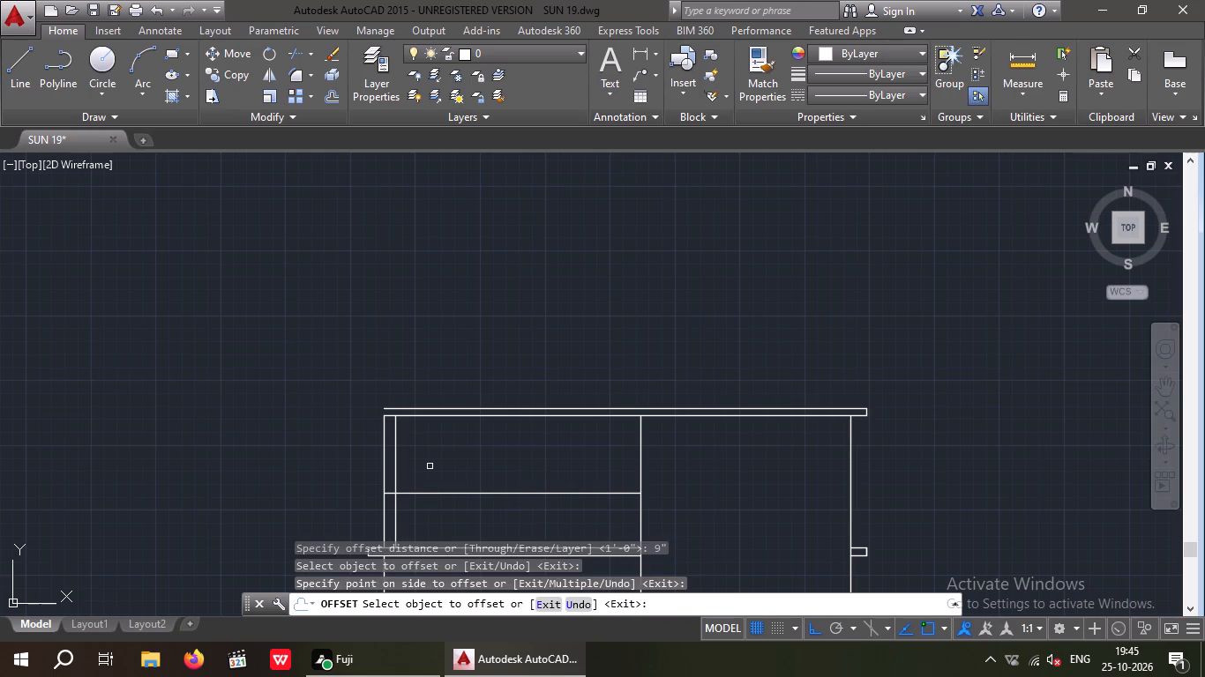
{"action": "key", "text": "Escape"}
{"action": "key", "text": "Escape"}
{"action": "key", "text": "Escape"}
Trim the upper floor's intermediate horizontal line between the left outer wall line and its 9" inner offset.
{"action": "type", "text": "TR"}
{"action": "key", "text": "space"}
{"action": "key", "text": "space"}
{"action": "scroll", "coordinate": [392, 503], "scroll_direction": "up", "scroll_amount": 2}
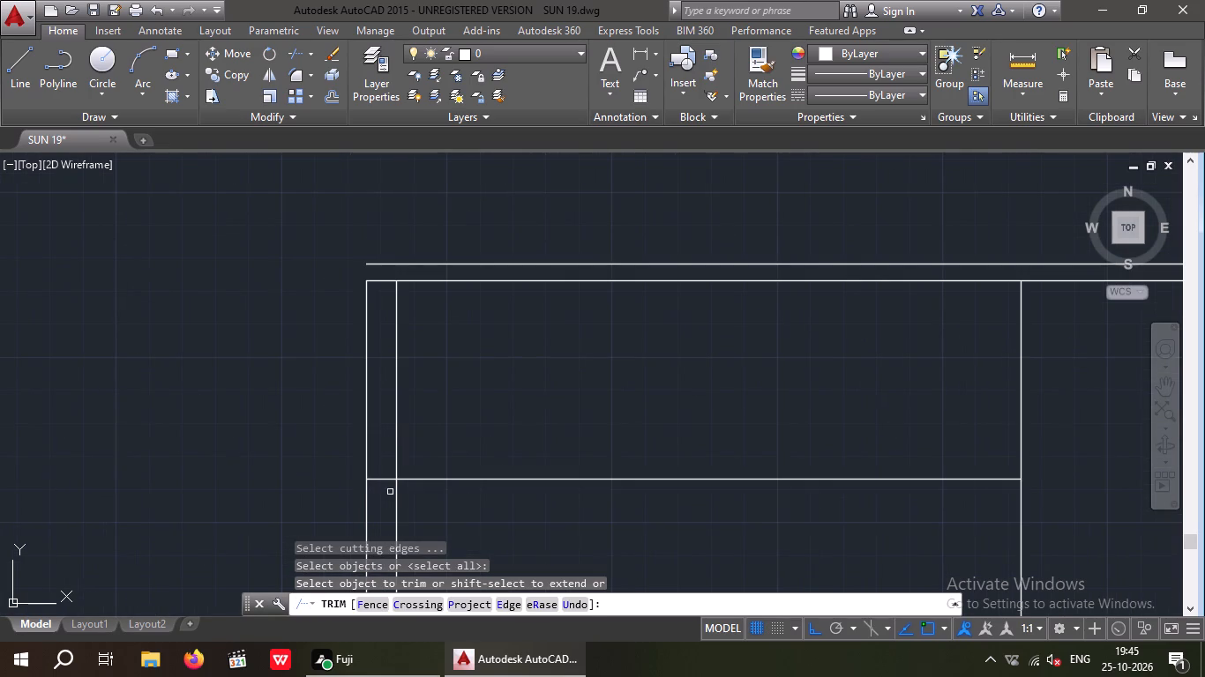
{"action": "left_click", "coordinate": [389, 492]}
{"action": "left_click", "coordinate": [379, 464]}
{"action": "scroll", "coordinate": [383, 458], "scroll_direction": "down", "scroll_amount": 2}
{"action": "middle_click_drag", "start_coordinate": [447, 430], "coordinate": [439, 393]}
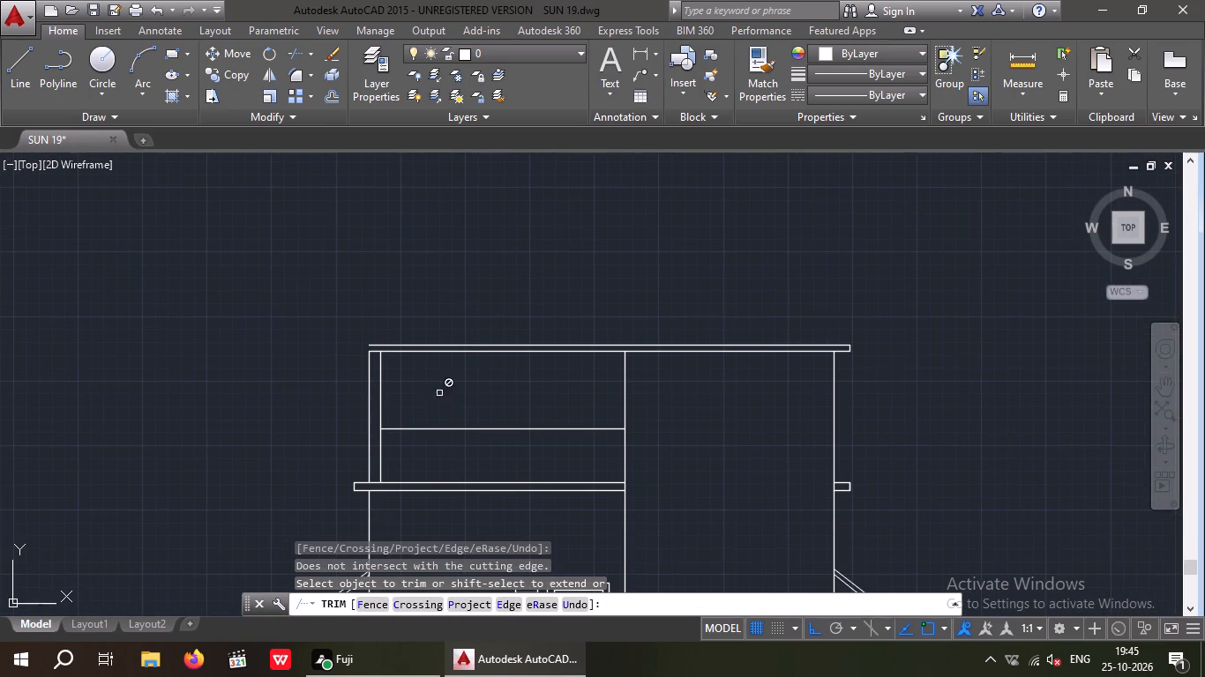
{"action": "key", "text": "Escape"}
{"action": "key", "text": "Escape"}
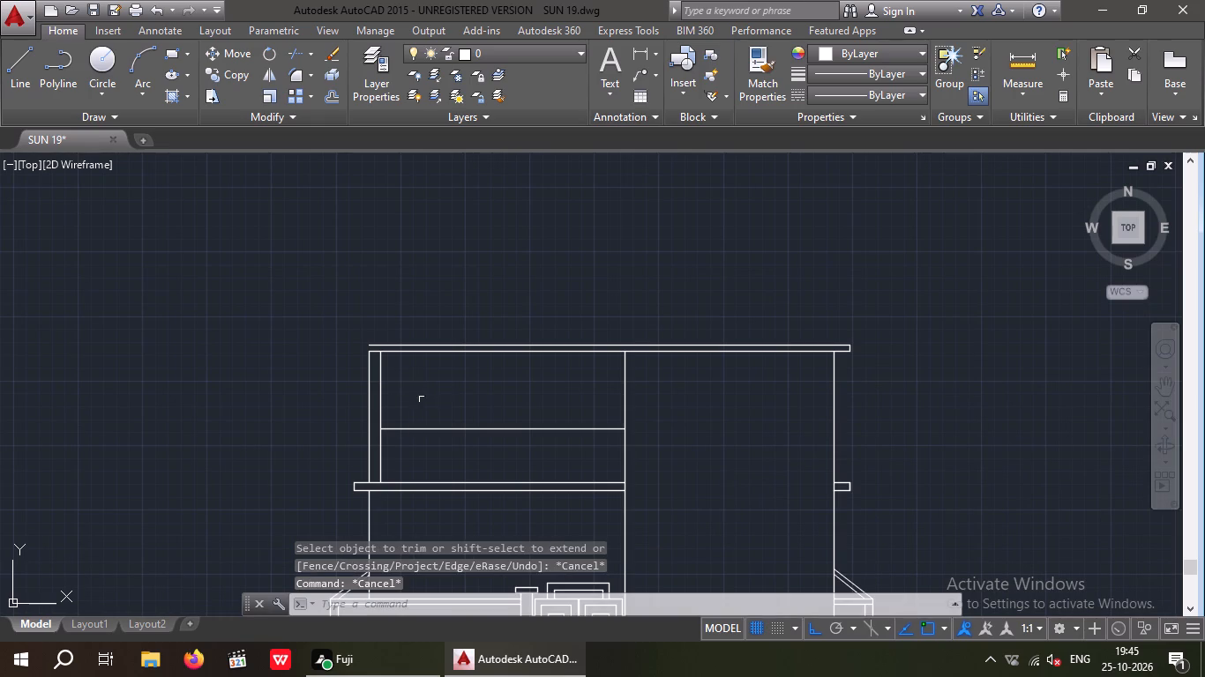
Offset the upper part of the left outer wall line outward by 1'.
{"action": "key", "text": "o"}
{"action": "key", "text": "Return"}
{"action": "key", "text": "1"}
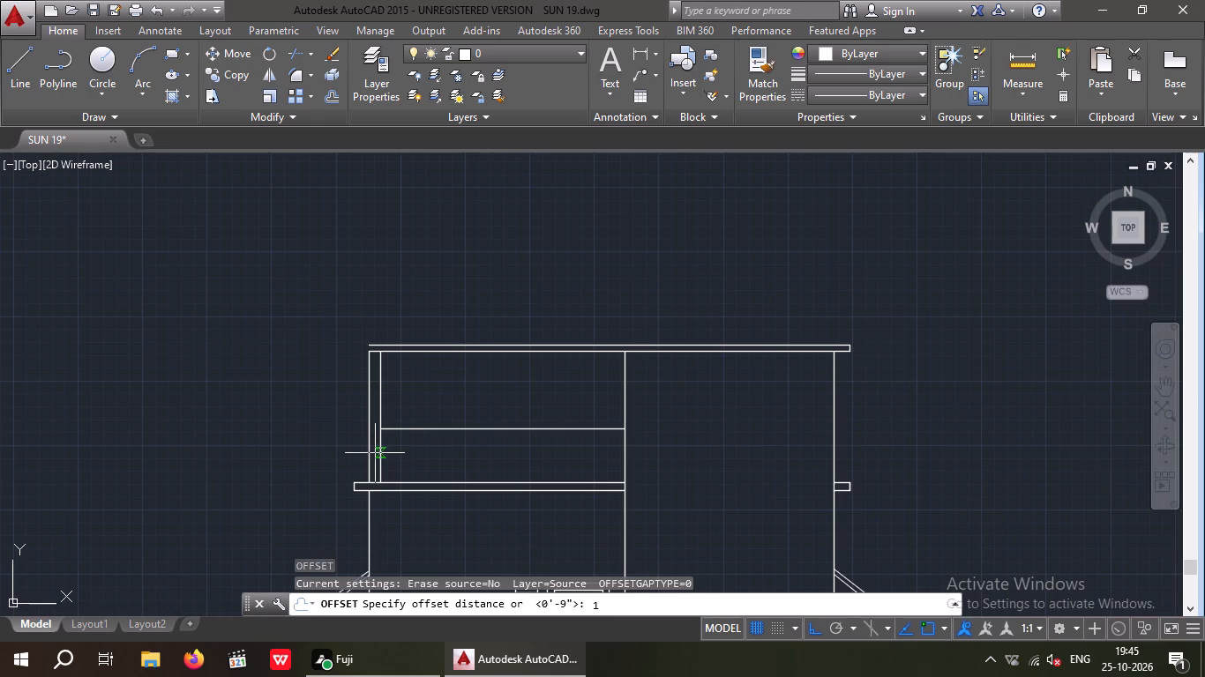
{"action": "key", "text": "apostrophe"}
{"action": "key", "text": "Return"}
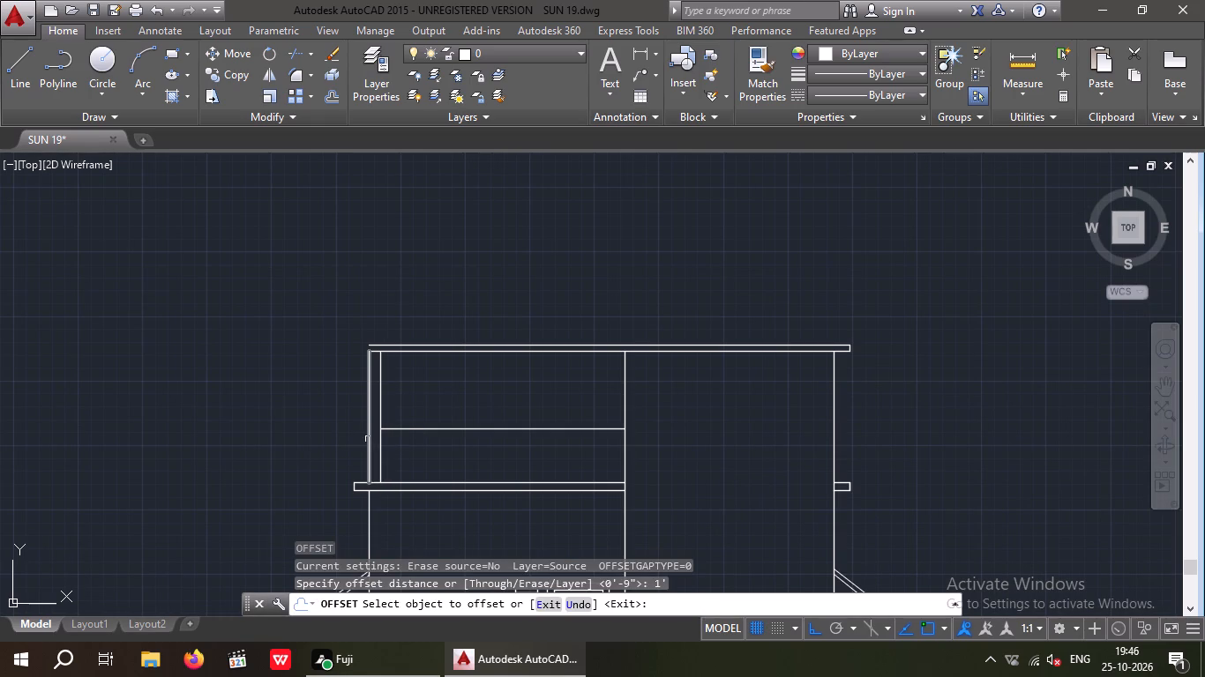
{"action": "left_click_drag", "start_coordinate": [368, 439], "coordinate": [359, 441]}
{"action": "left_click", "coordinate": [320, 444]}
{"action": "key", "text": "Escape"}
{"action": "key", "text": "Escape"}
{"action": "key", "text": "Escape"}
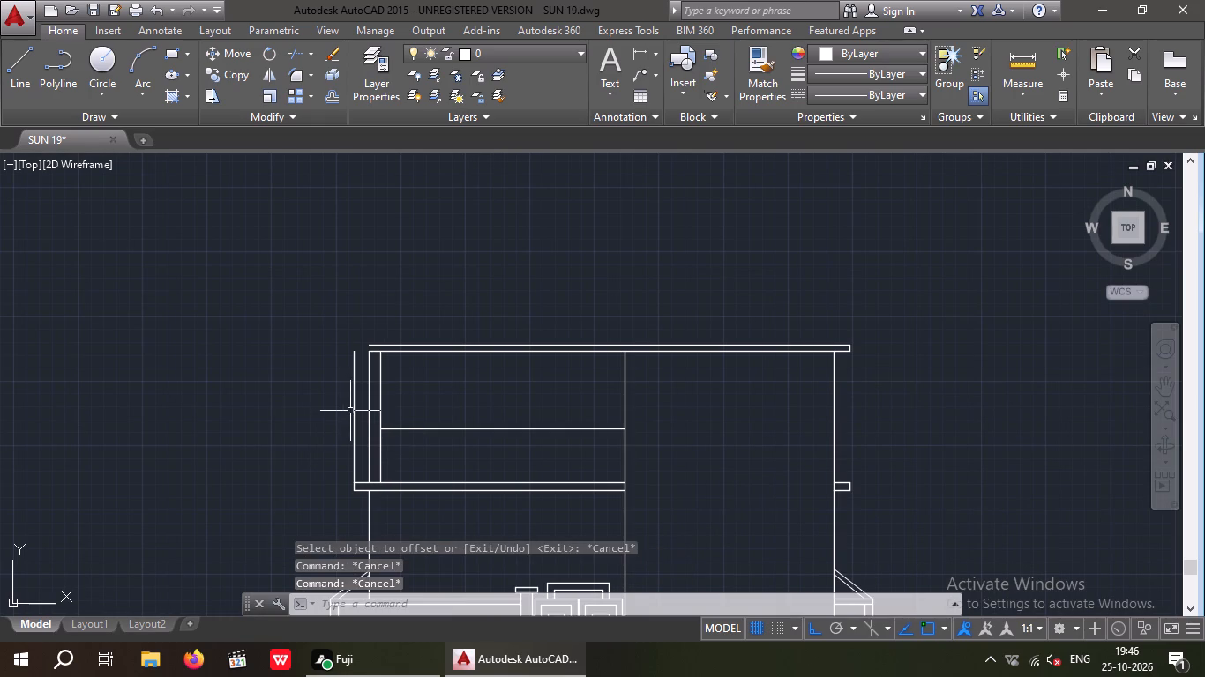
Extend the lower roof slab line to the offset line outside the left outer wall.
{"action": "key", "text": "e"}
{"action": "key", "text": "x"}
{"action": "key", "text": "space"}
{"action": "key", "text": "space"}
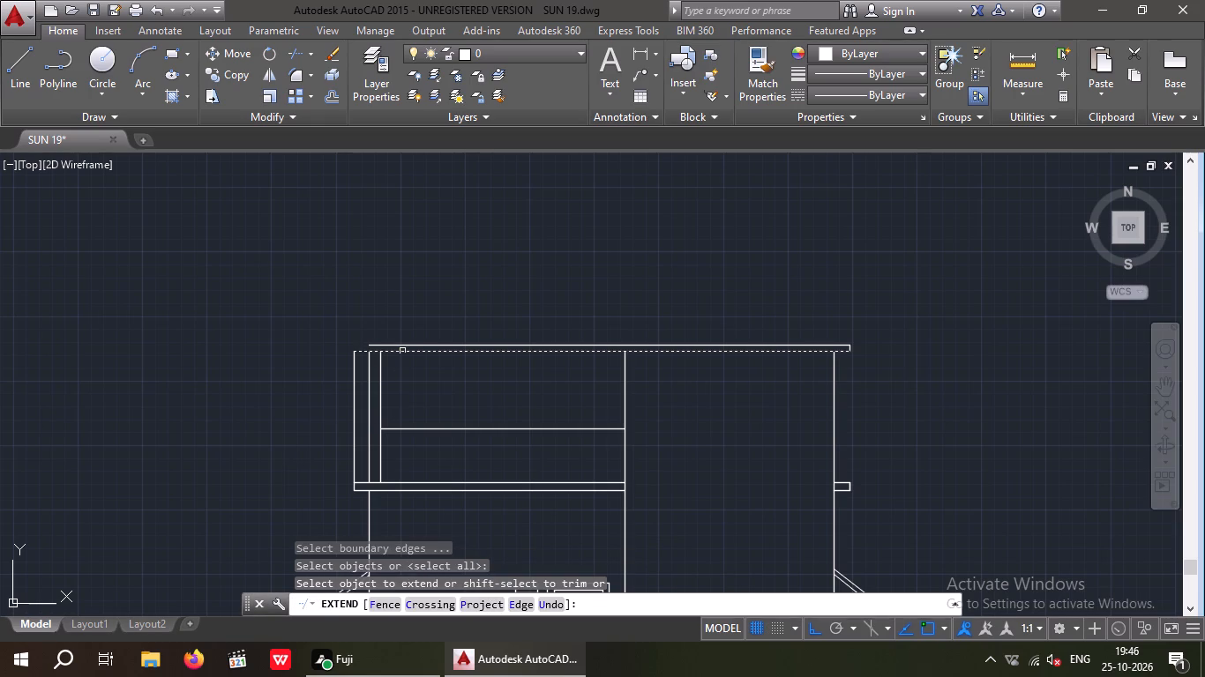
{"action": "left_click", "coordinate": [402, 351]}
{"action": "key", "text": "Escape"}
{"action": "key", "text": "Escape"}
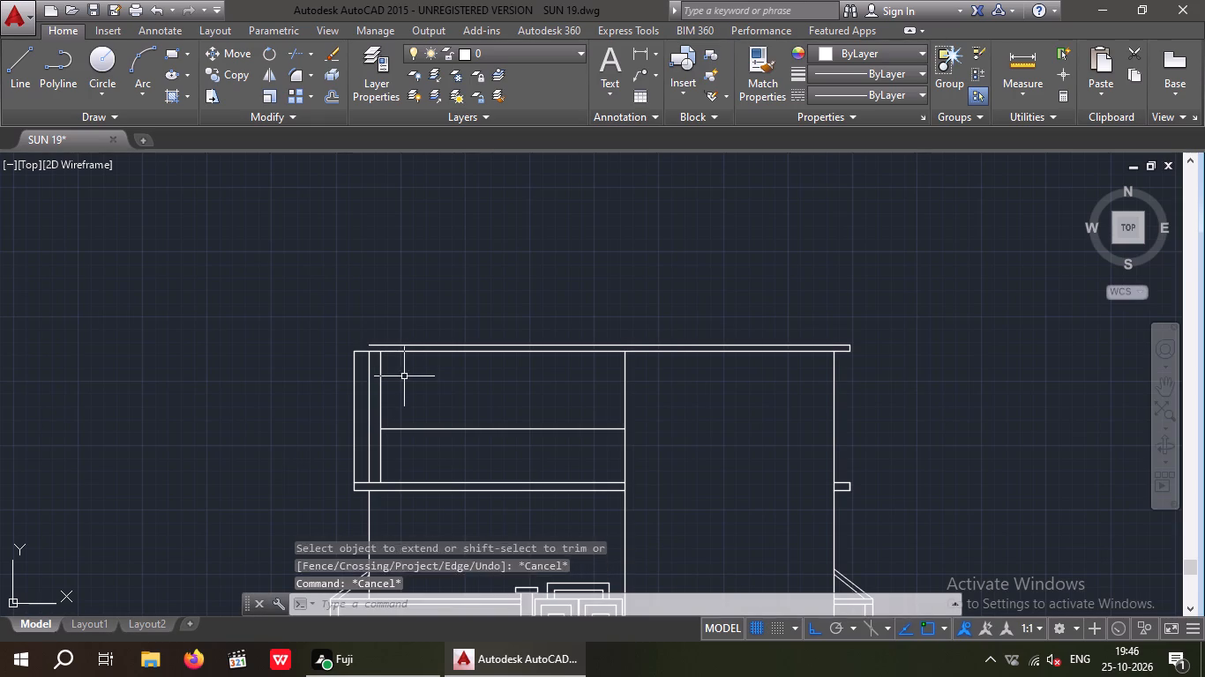
{"action": "key", "text": "Escape"}
Fillet the left offset line with the upper roof slab line at zero radius to form the slab's end corner.
{"action": "key", "text": "f"}
{"action": "key", "text": "space"}
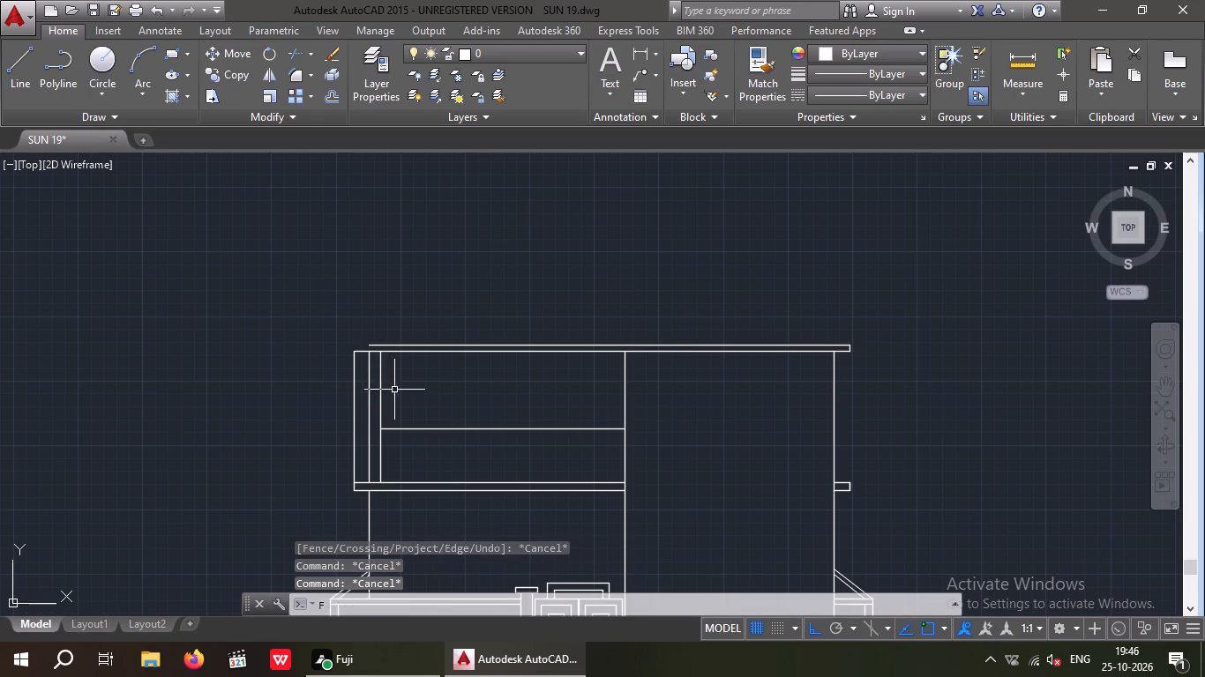
{"action": "left_click", "coordinate": [354, 364]}
{"action": "scroll", "coordinate": [366, 346], "scroll_direction": "up", "scroll_amount": 2}
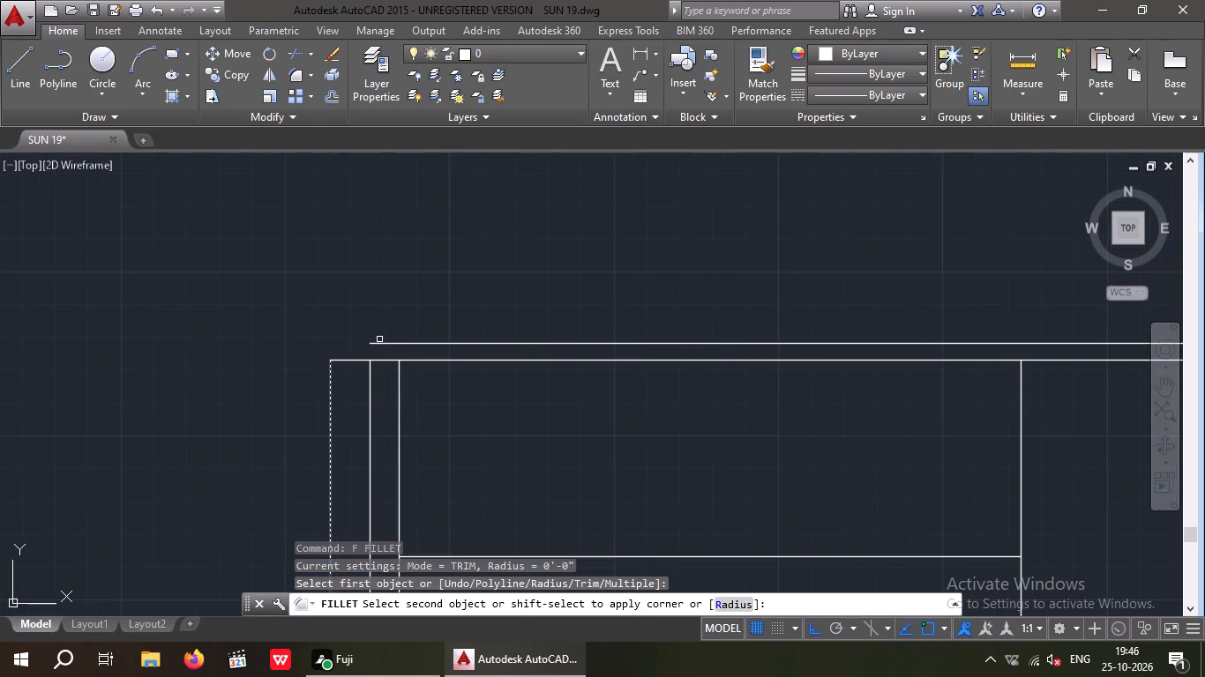
{"action": "left_click", "coordinate": [375, 345]}
{"action": "scroll", "coordinate": [405, 293], "scroll_direction": "down", "scroll_amount": 2}
{"action": "key", "text": "Escape"}
{"action": "key", "text": "Escape"}
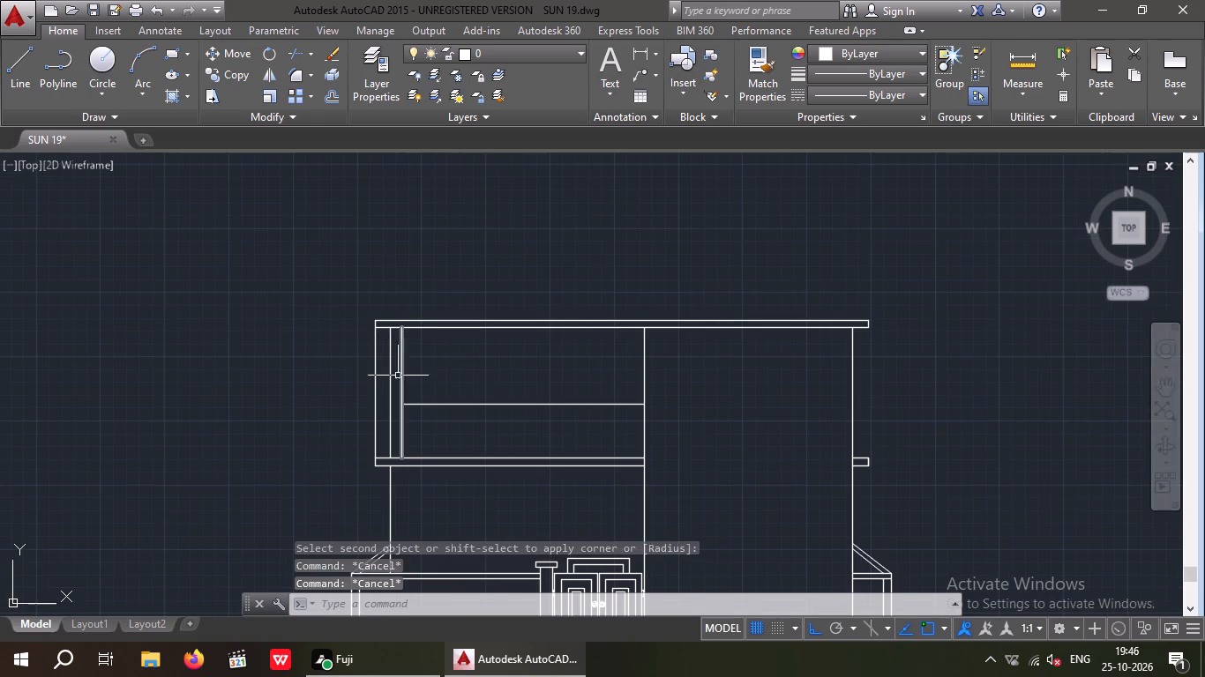
Trim the left offset line between the roof slab and the floor slab.
{"action": "scroll", "coordinate": [378, 385], "scroll_direction": "up", "scroll_amount": 1}
{"action": "key", "text": "t"}
{"action": "key", "text": "r"}
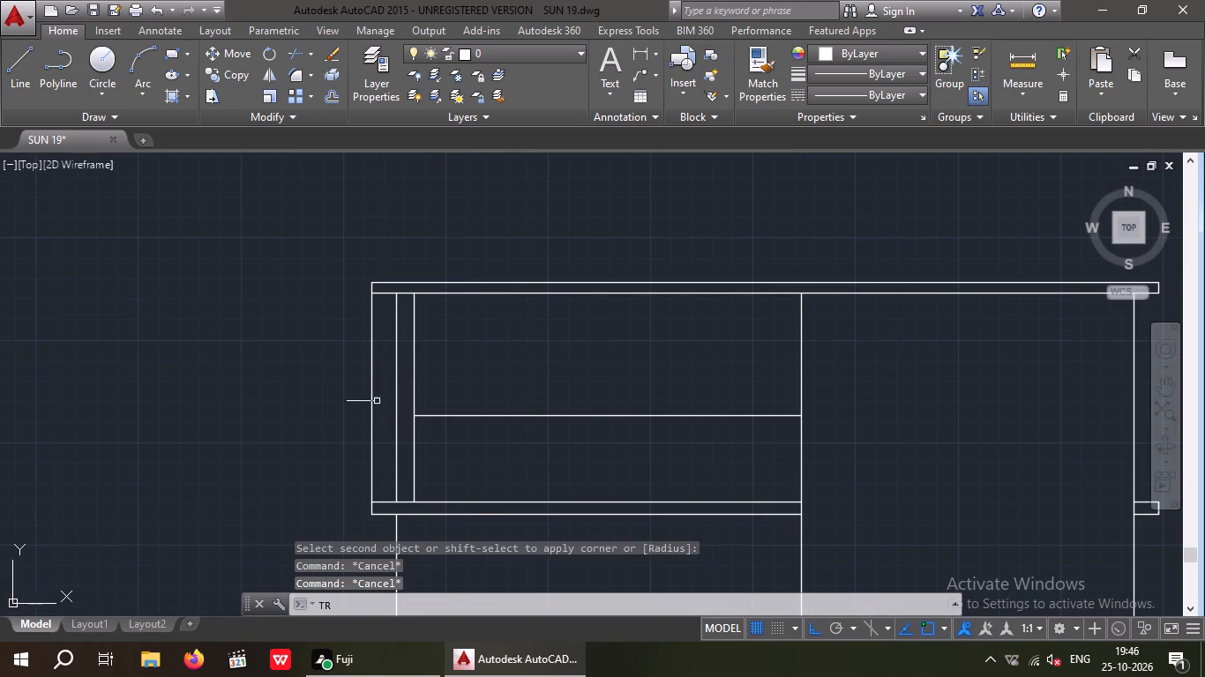
{"action": "key", "text": "space"}
{"action": "key", "text": "space"}
{"action": "left_click", "coordinate": [370, 400]}
{"action": "scroll", "coordinate": [356, 389], "scroll_direction": "down", "scroll_amount": 2}
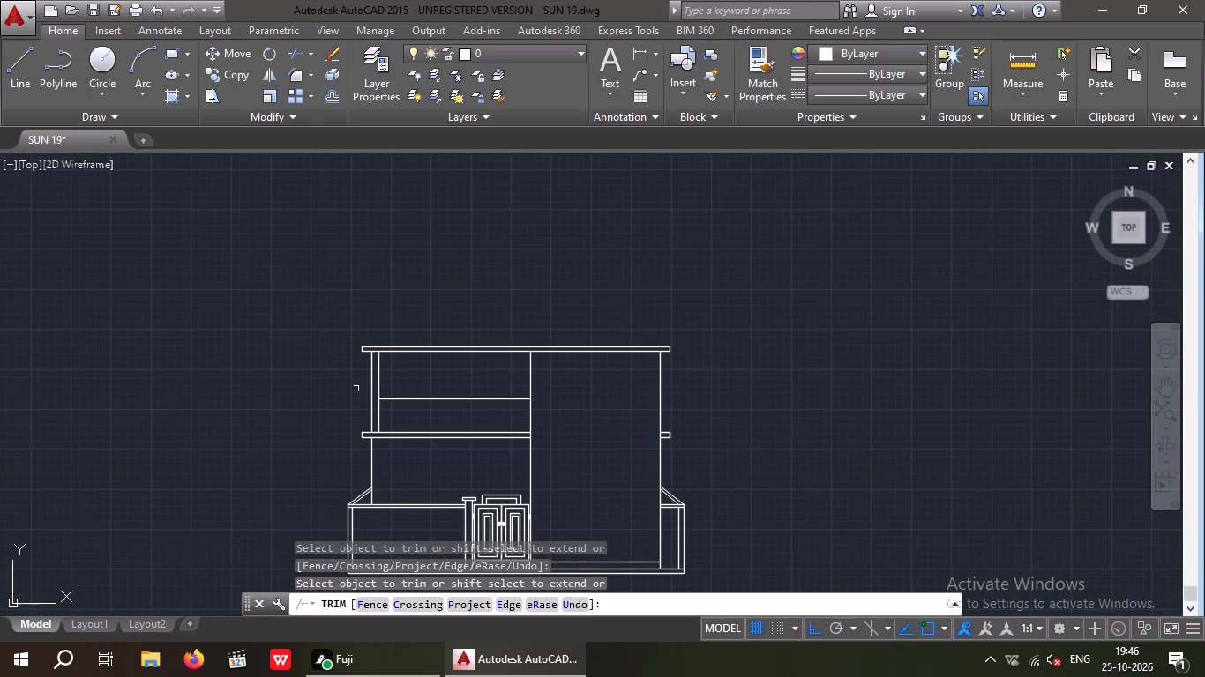
{"action": "middle_click_drag", "start_coordinate": [353, 389], "coordinate": [326, 395]}
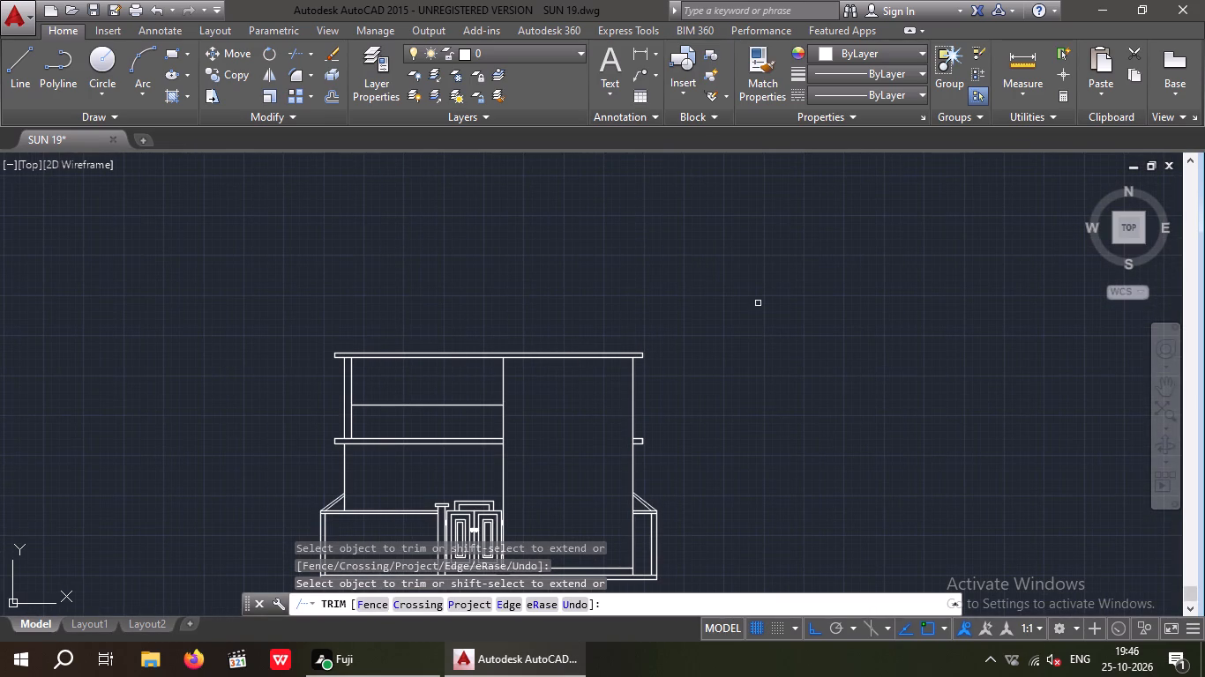
{"action": "middle_click_drag", "start_coordinate": [735, 322], "coordinate": [700, 227]}
{"action": "middle_click_drag", "start_coordinate": [695, 261], "coordinate": [691, 302]}
{"action": "key", "text": "Escape"}
{"action": "key", "text": "Escape"}
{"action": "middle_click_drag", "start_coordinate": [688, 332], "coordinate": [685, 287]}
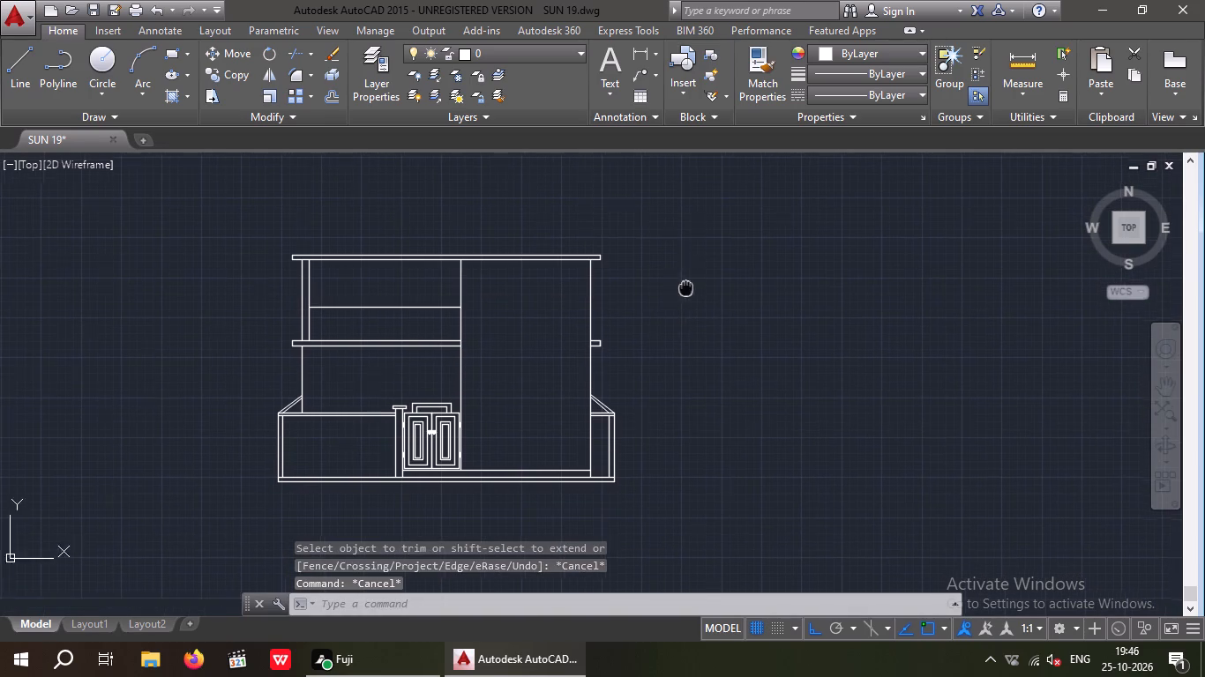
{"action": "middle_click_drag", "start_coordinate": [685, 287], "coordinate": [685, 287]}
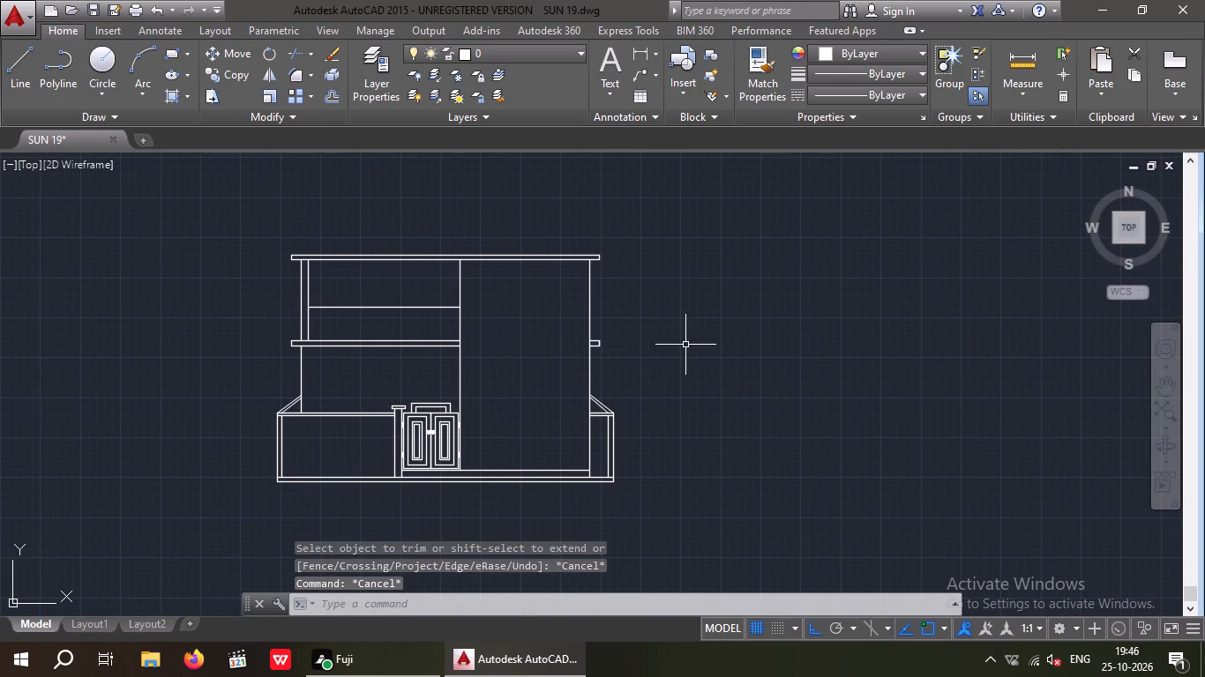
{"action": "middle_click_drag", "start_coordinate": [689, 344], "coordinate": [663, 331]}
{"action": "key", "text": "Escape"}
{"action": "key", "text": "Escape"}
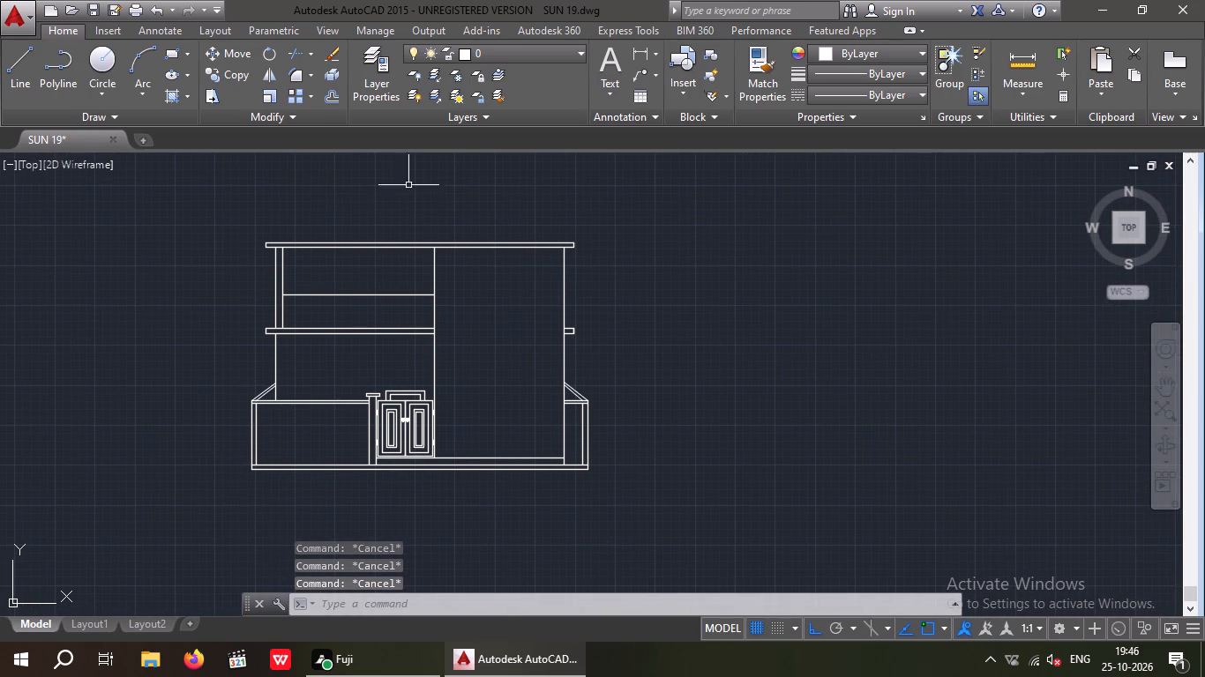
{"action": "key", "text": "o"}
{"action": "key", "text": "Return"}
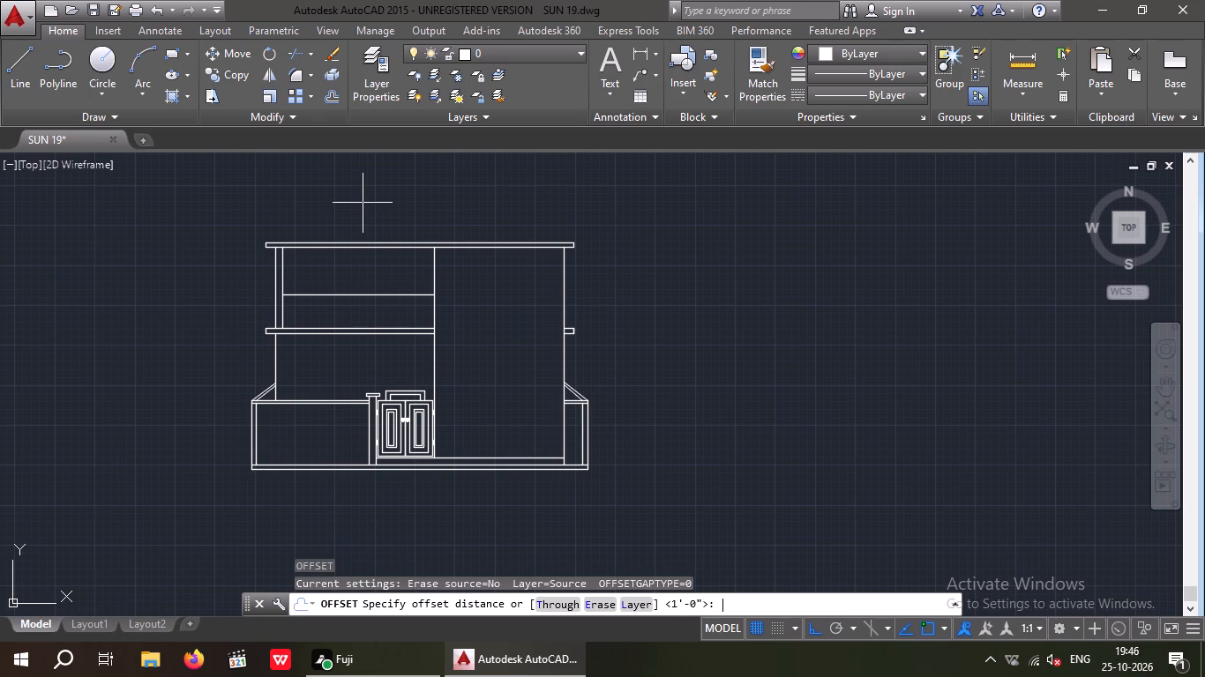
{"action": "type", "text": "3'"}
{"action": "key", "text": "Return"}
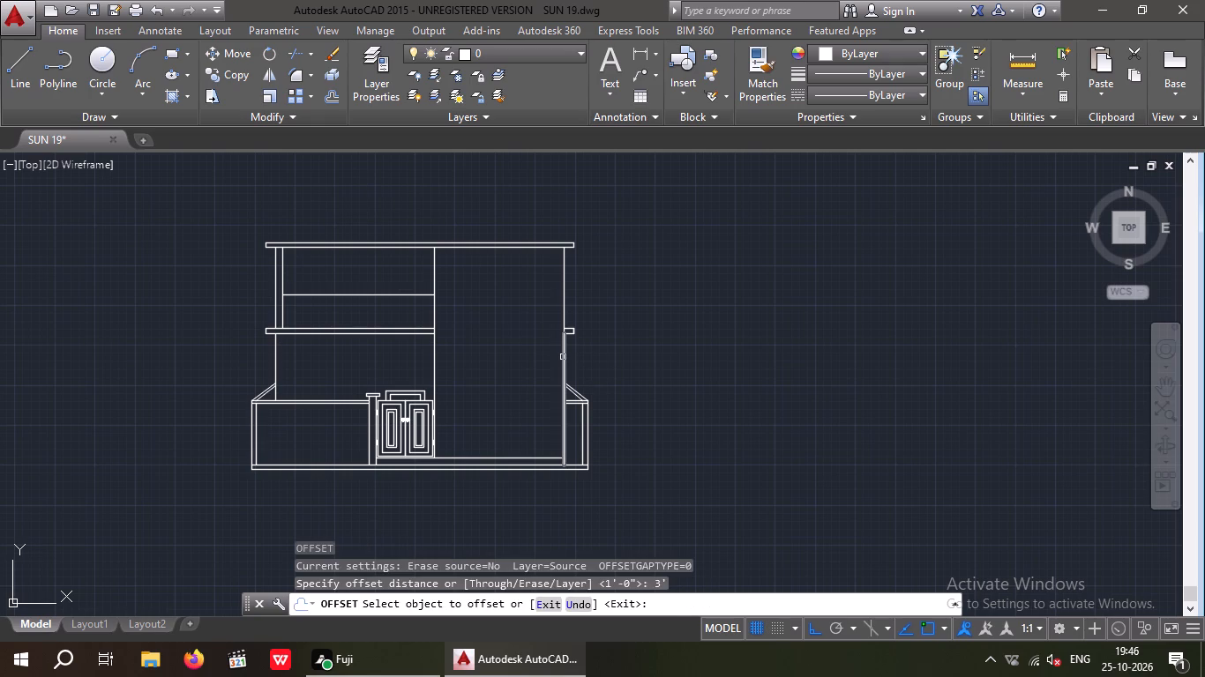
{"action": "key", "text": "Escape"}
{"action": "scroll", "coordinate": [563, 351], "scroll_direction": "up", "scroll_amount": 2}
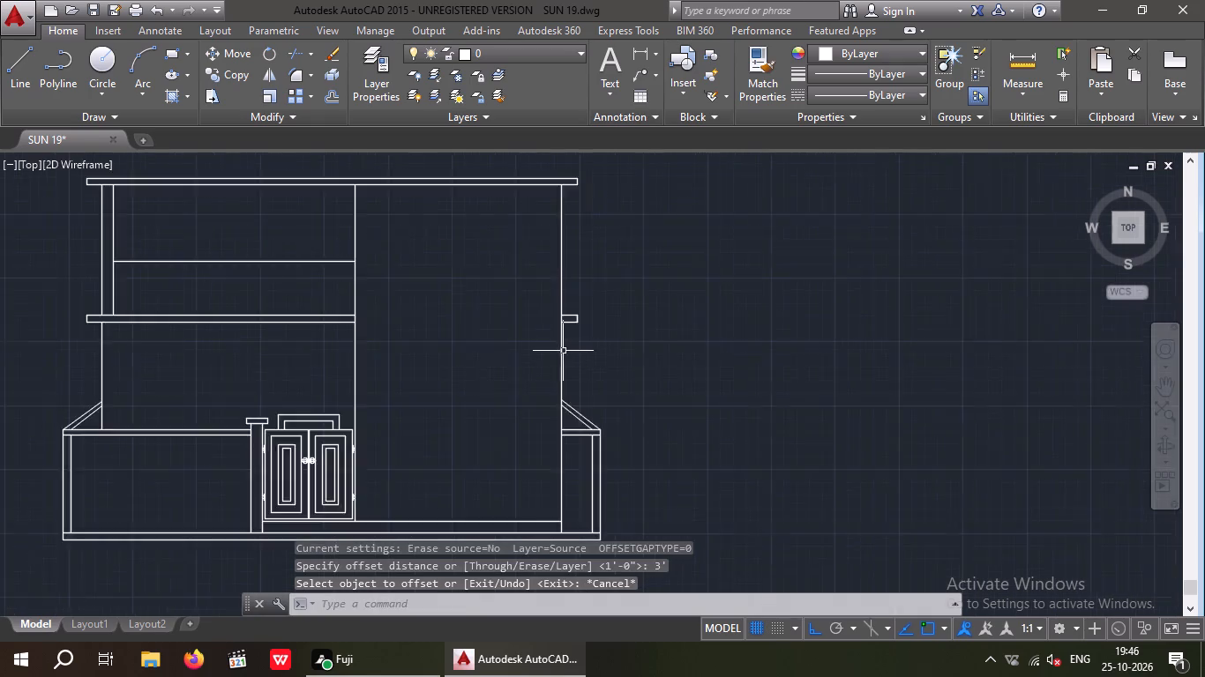
Erase both segments of the elevation's right outer wall line, above and below the floor slab stub.
{"action": "scroll", "coordinate": [563, 351], "scroll_direction": "up", "scroll_amount": 1}
{"action": "left_click_drag", "start_coordinate": [578, 346], "coordinate": [546, 379]}
{"action": "left_click", "coordinate": [535, 385]}
{"action": "scroll", "coordinate": [538, 369], "scroll_direction": "down", "scroll_amount": 2}
{"action": "left_click_drag", "start_coordinate": [562, 257], "coordinate": [483, 295]}
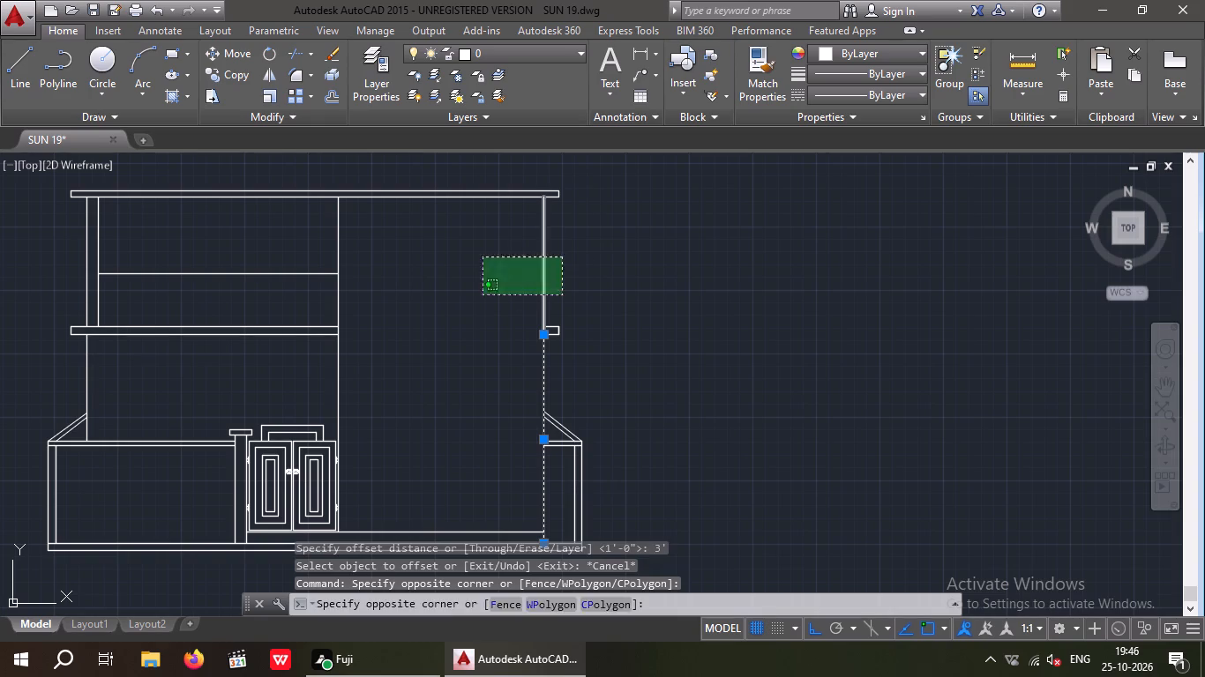
{"action": "left_click", "coordinate": [483, 295]}
{"action": "key", "text": "Delete"}
{"action": "key", "text": "Escape"}
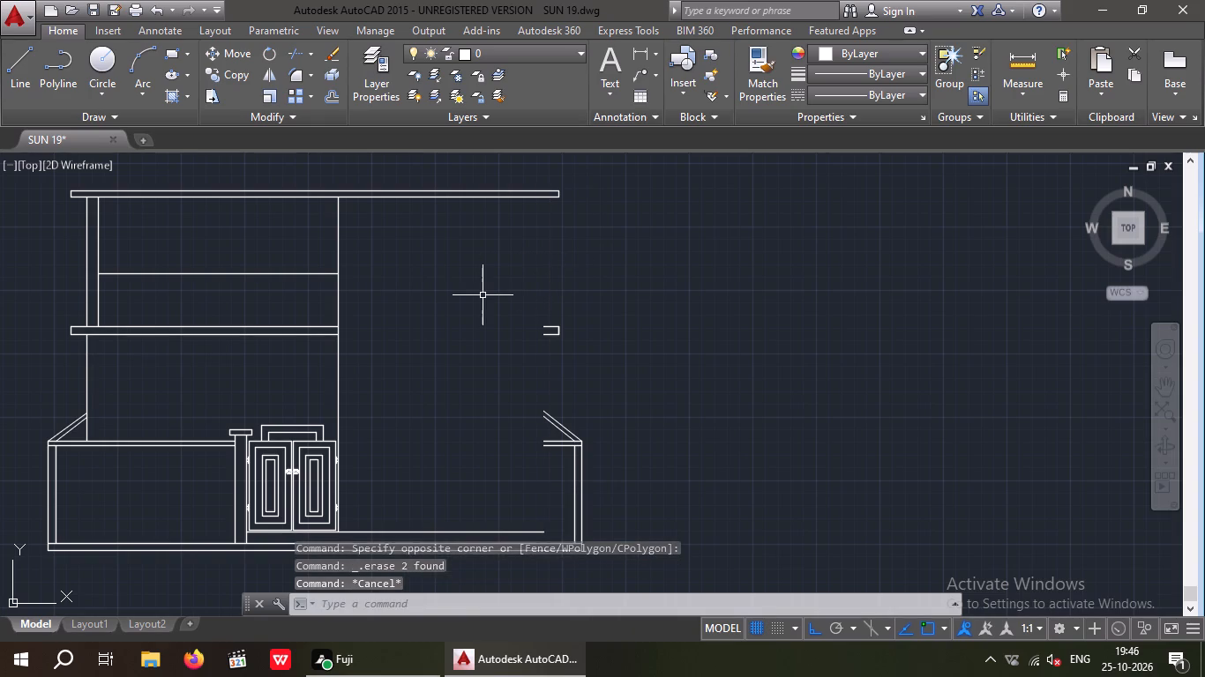
{"action": "key", "text": "Escape"}
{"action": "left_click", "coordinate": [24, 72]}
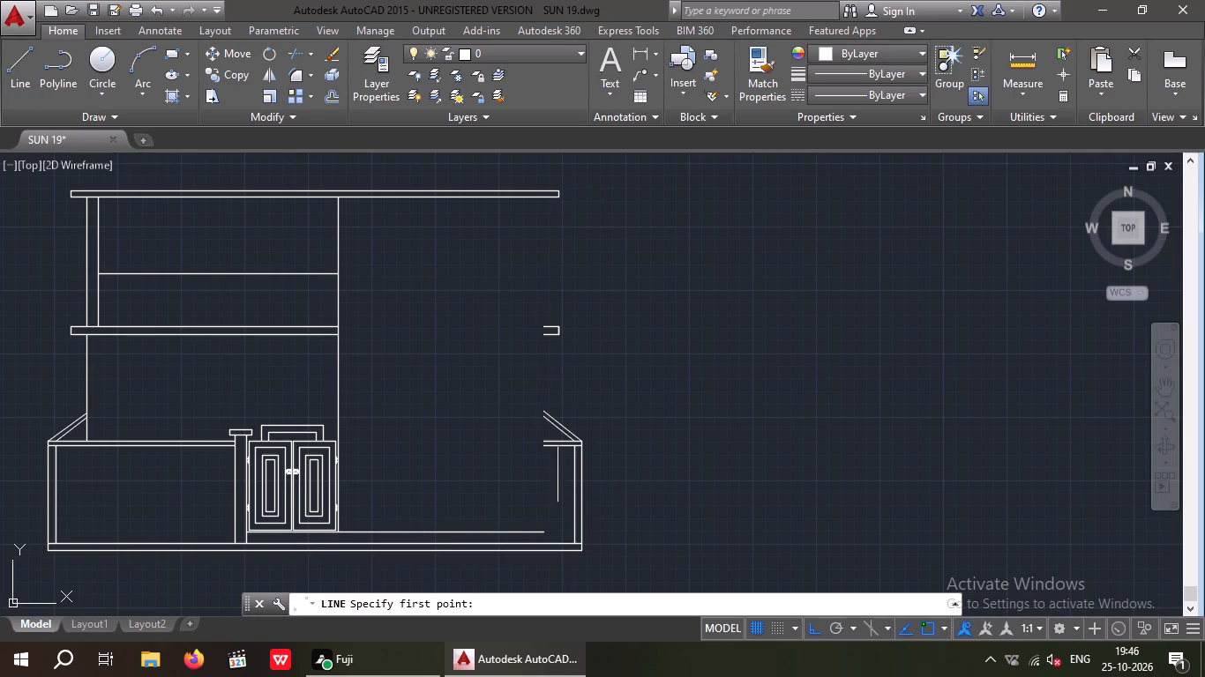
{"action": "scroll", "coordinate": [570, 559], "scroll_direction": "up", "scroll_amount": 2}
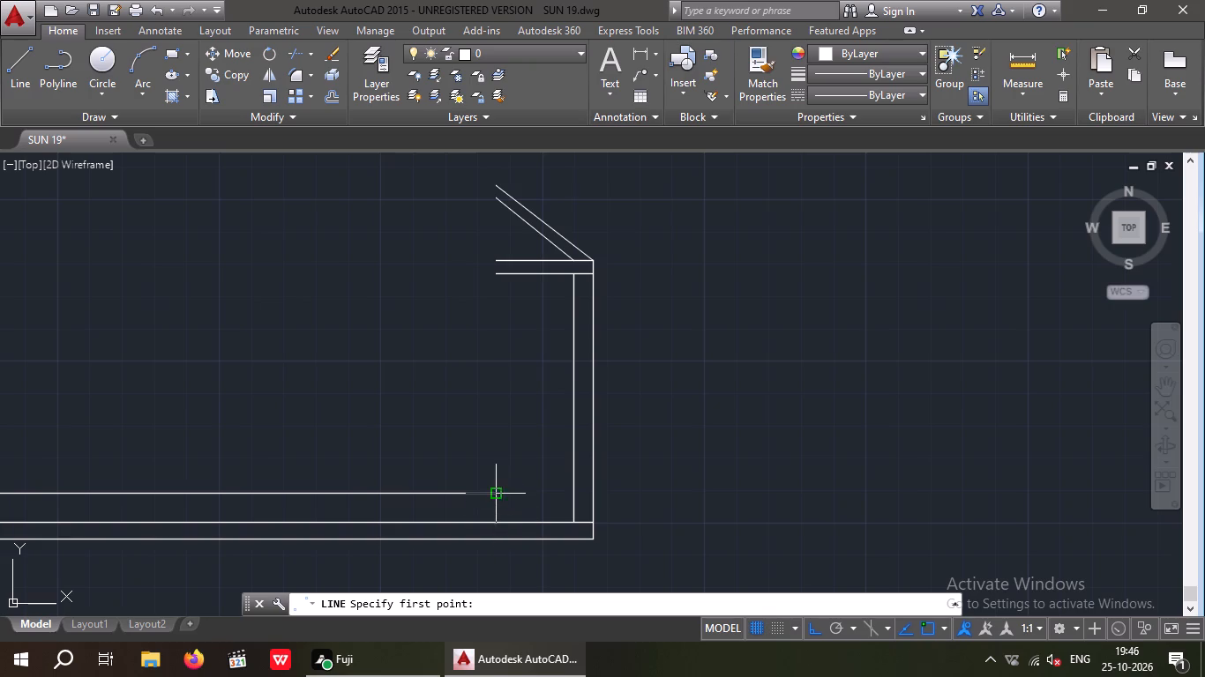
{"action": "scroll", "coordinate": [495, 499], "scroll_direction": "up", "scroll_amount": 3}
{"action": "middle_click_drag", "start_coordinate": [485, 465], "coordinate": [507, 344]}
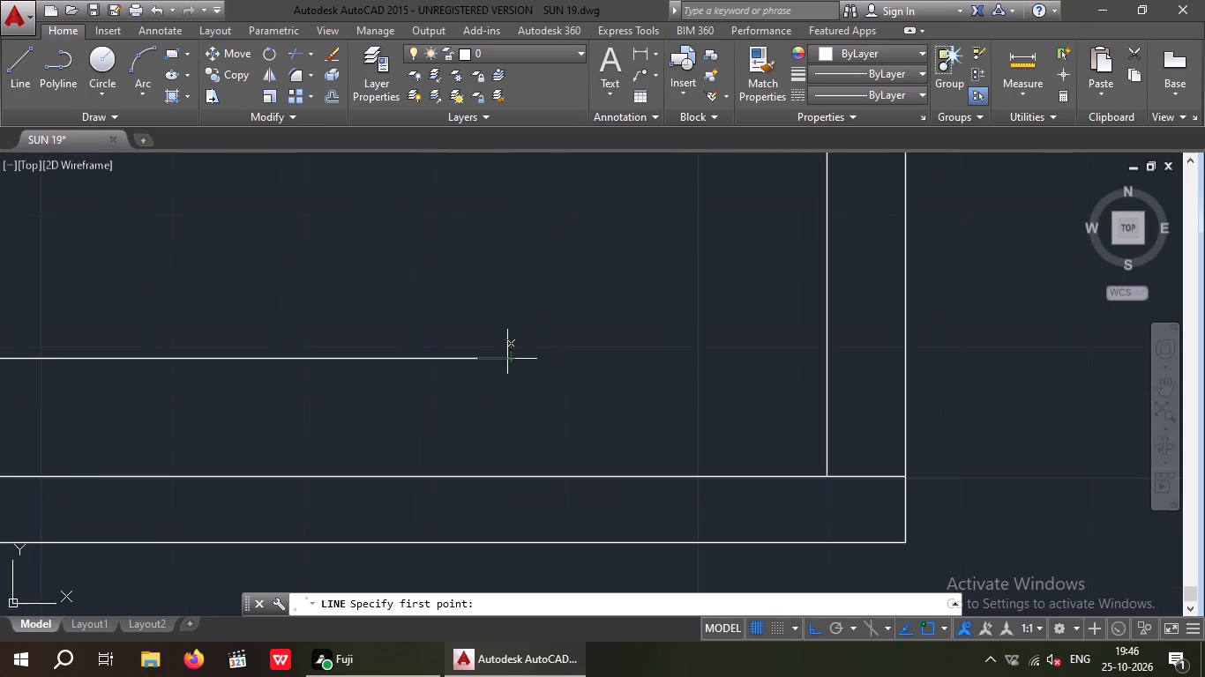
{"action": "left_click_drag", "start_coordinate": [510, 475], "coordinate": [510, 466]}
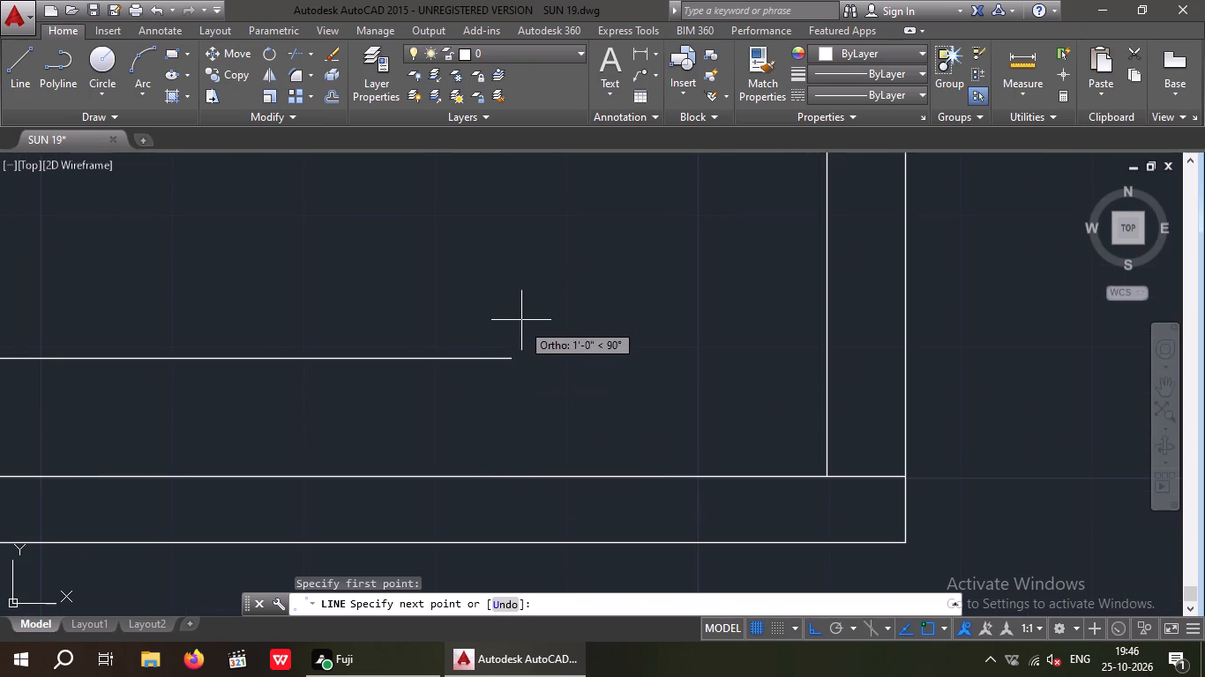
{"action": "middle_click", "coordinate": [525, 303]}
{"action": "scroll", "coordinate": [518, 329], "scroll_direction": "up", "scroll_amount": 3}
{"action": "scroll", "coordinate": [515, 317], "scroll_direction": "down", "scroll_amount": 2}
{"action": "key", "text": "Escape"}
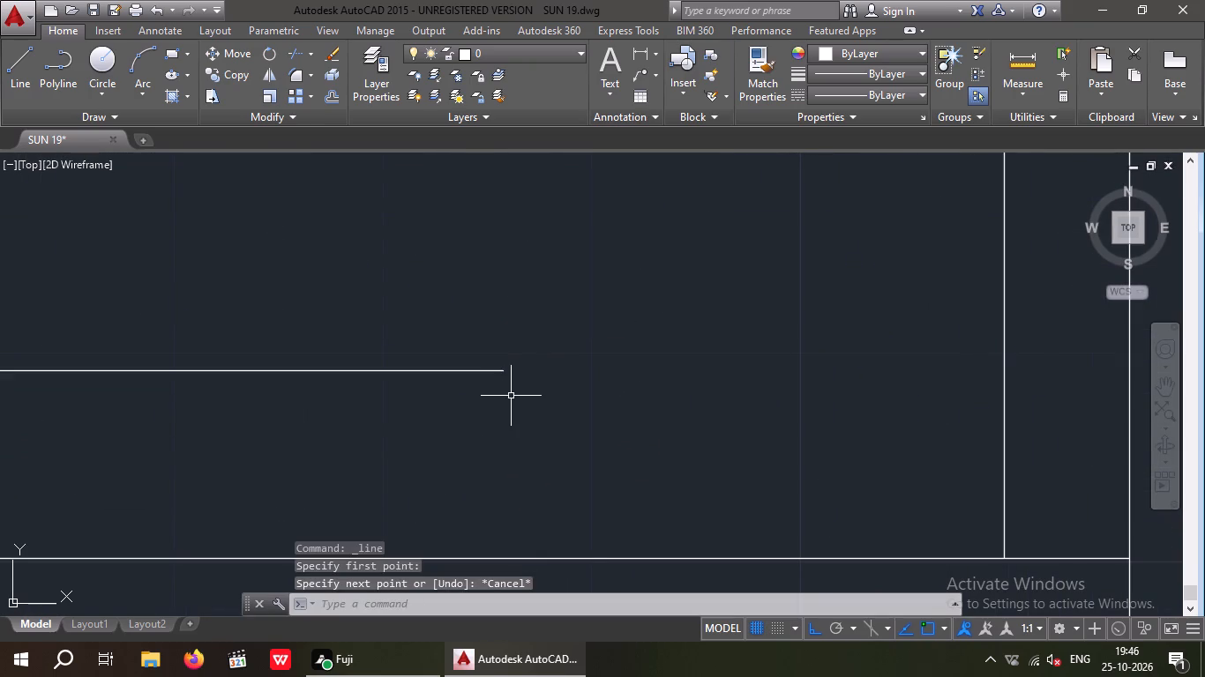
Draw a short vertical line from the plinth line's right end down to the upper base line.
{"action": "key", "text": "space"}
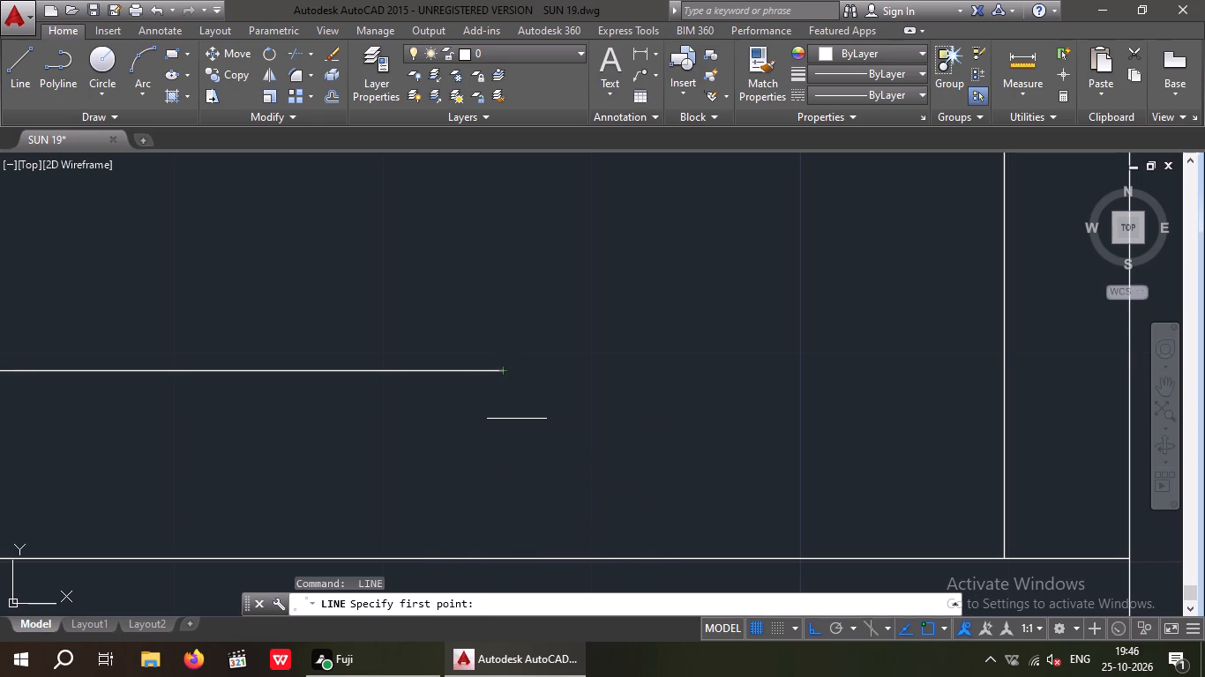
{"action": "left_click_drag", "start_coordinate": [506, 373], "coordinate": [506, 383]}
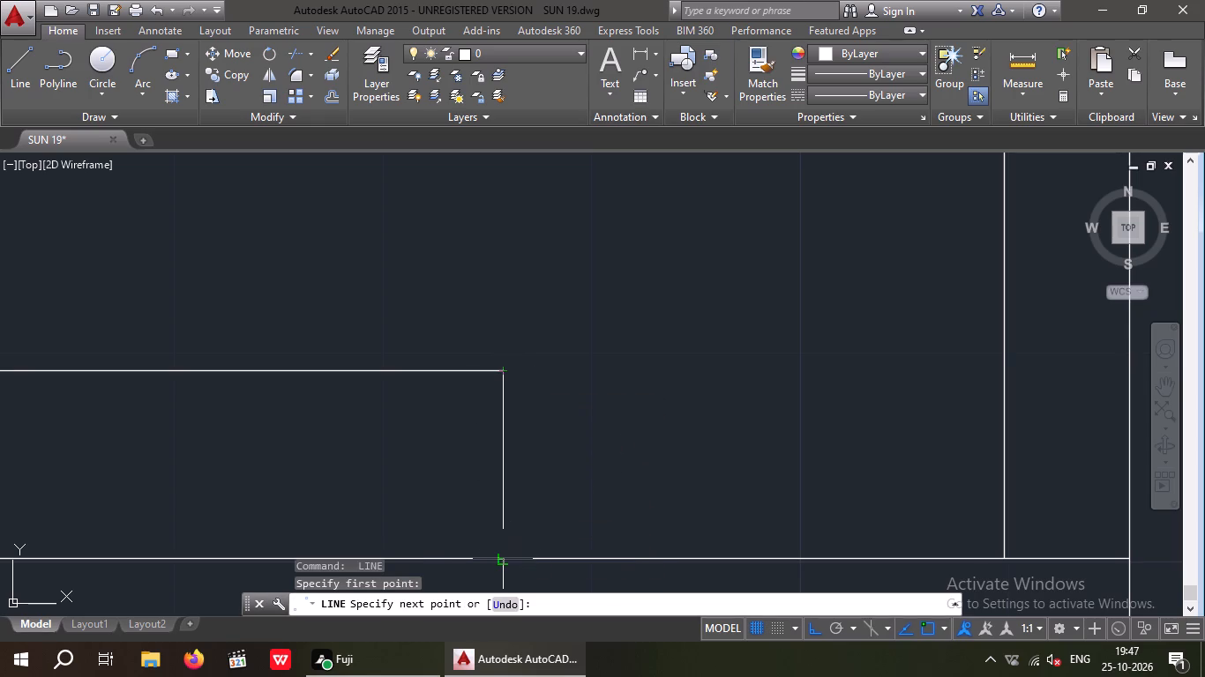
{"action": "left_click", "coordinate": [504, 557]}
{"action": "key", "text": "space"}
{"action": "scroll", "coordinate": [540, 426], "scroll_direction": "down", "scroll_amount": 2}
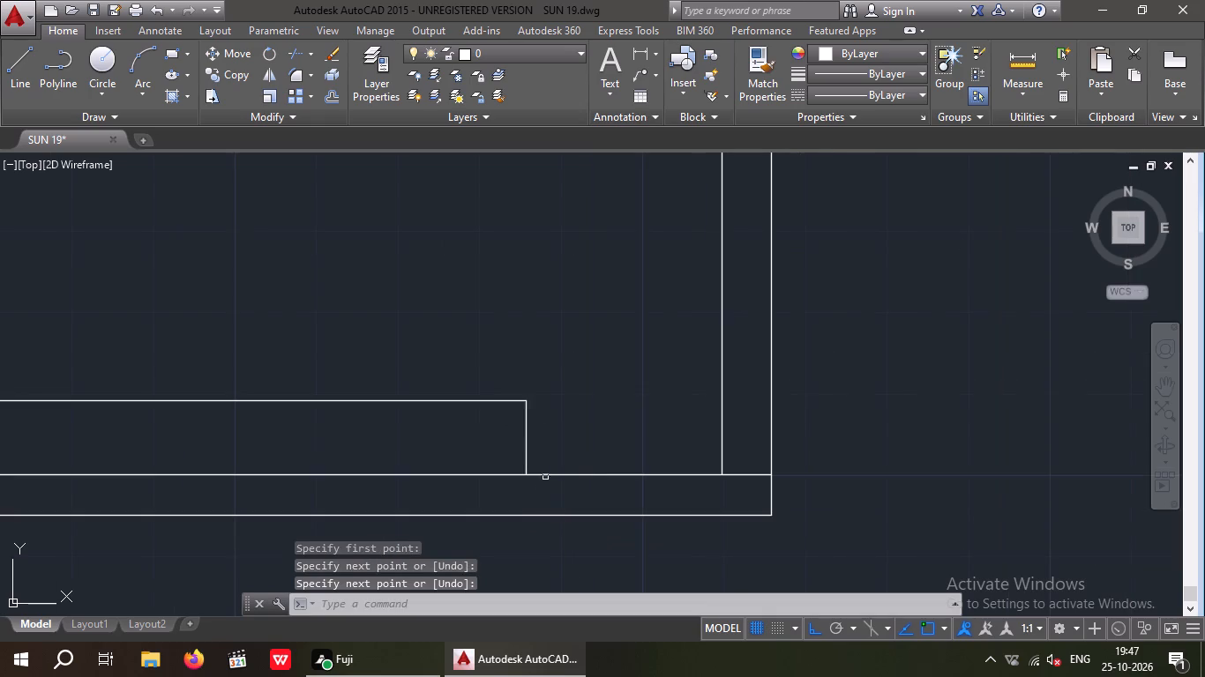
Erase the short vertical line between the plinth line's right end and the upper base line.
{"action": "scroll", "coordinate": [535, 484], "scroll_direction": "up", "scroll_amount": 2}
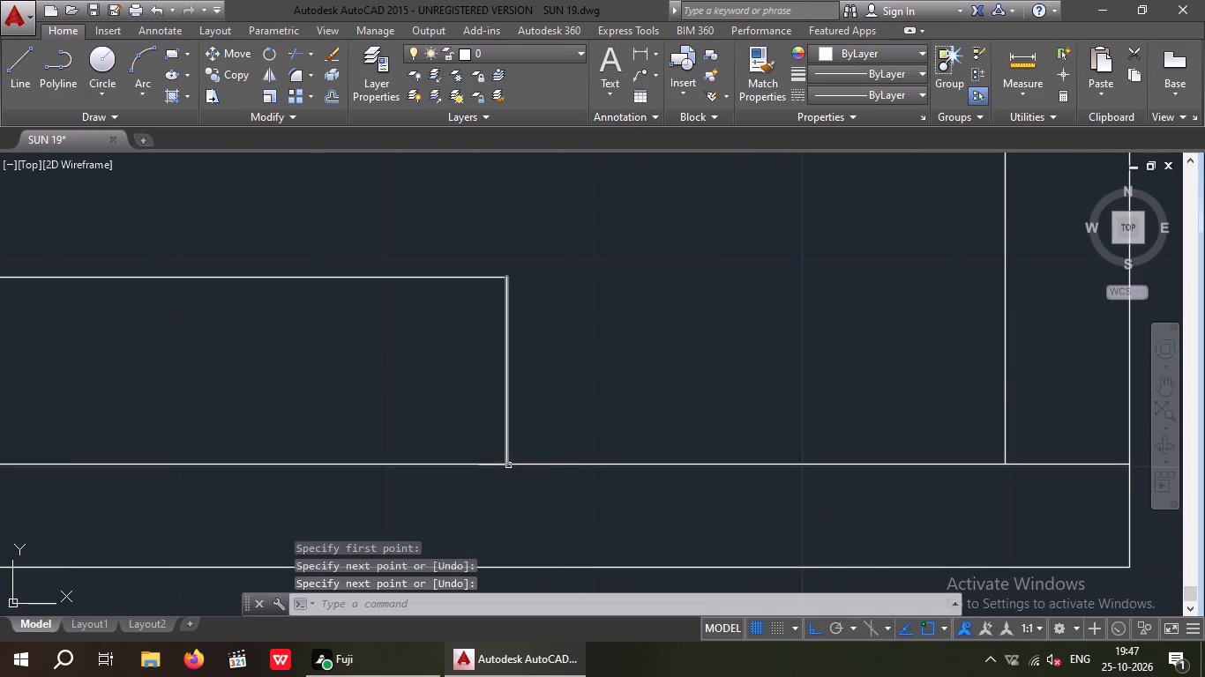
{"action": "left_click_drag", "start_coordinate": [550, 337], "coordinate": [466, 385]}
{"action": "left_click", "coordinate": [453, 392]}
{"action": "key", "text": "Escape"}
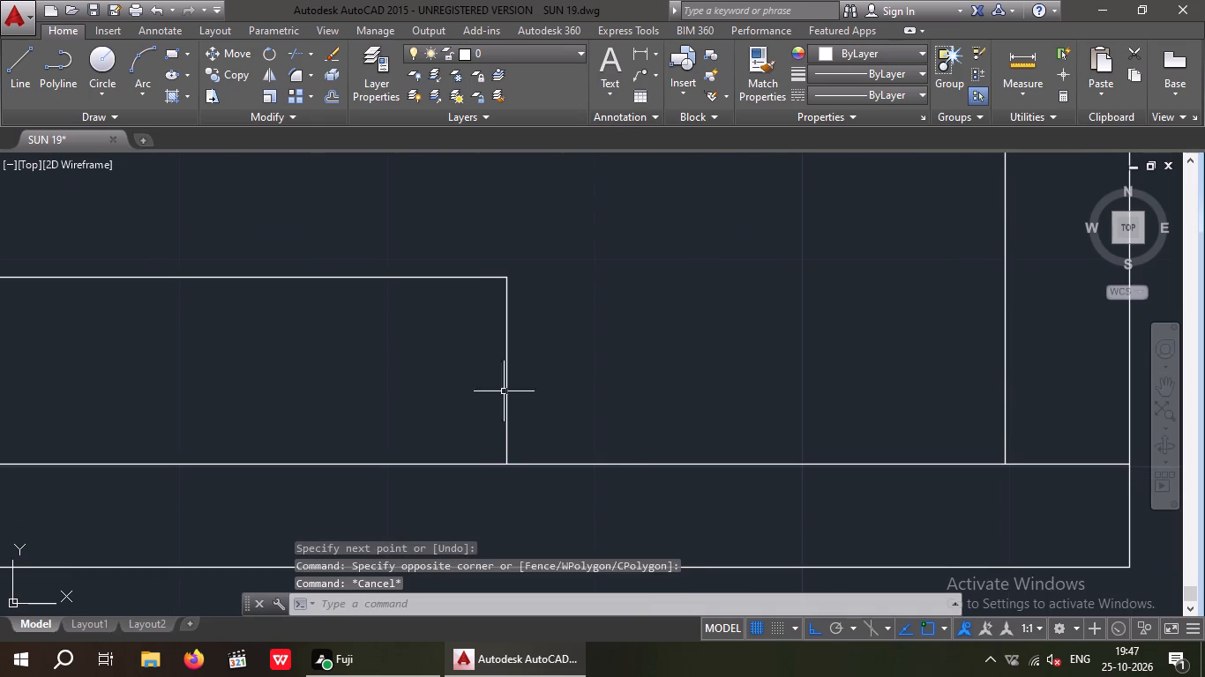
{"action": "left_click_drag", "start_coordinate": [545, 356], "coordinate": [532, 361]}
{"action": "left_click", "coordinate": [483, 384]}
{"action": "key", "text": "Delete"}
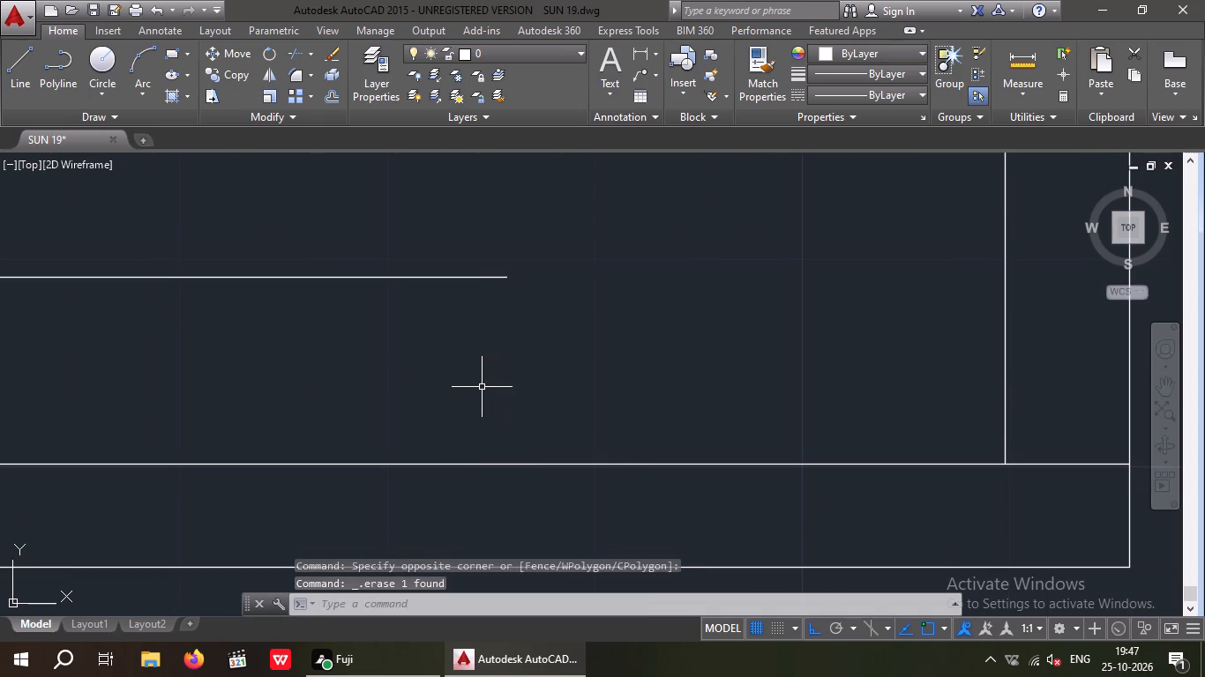
Draw a vertical guide line from the plinth line's right end down past both base lines.
{"action": "left_click", "coordinate": [19, 63]}
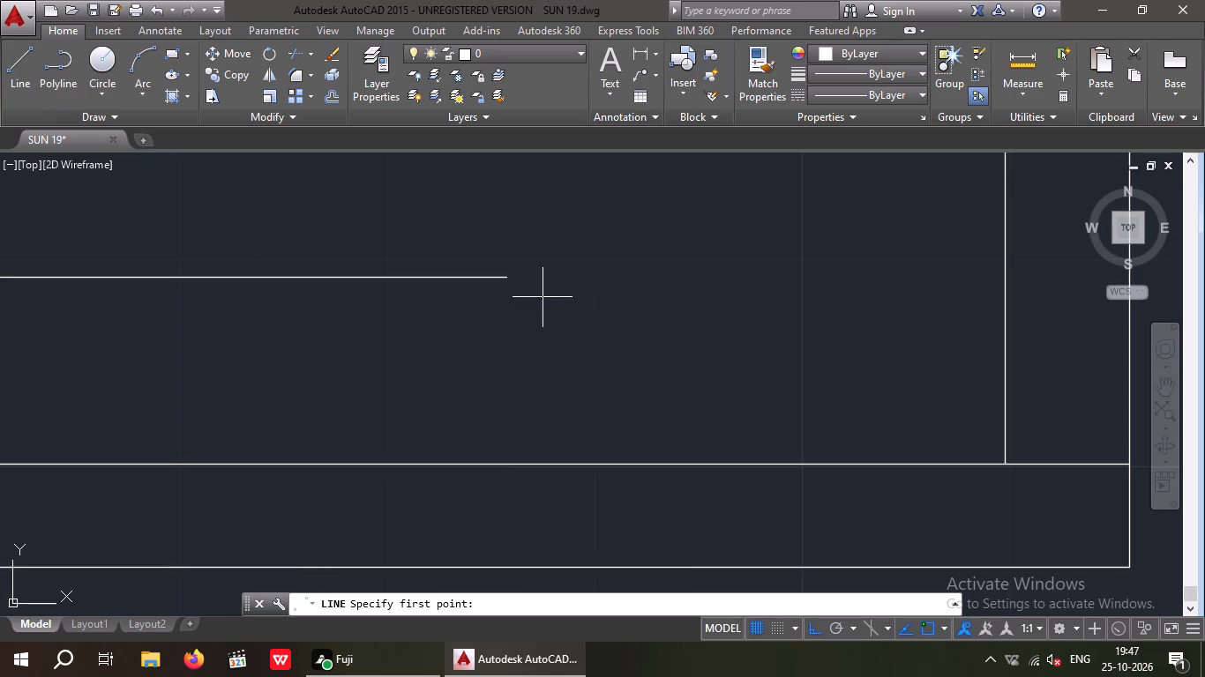
{"action": "left_click", "coordinate": [509, 277]}
{"action": "middle_click_drag", "start_coordinate": [523, 410], "coordinate": [556, 289]}
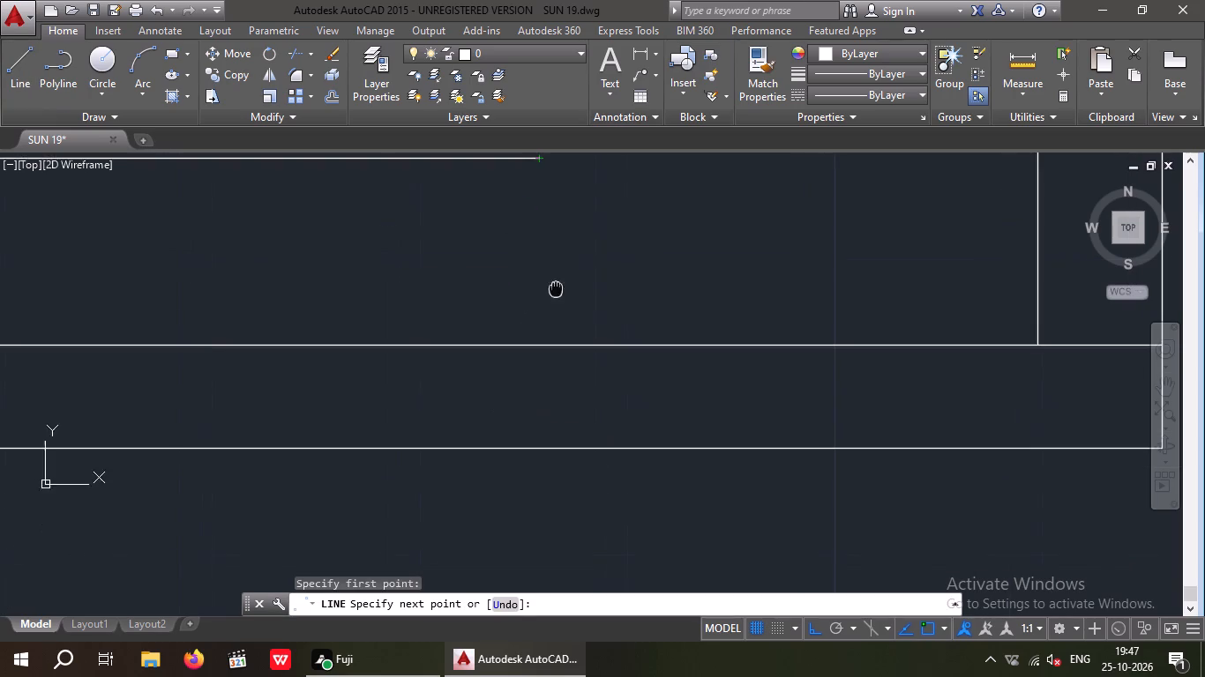
{"action": "left_click", "coordinate": [566, 549]}
{"action": "key", "text": "Delete"}
{"action": "key", "text": "Delete"}
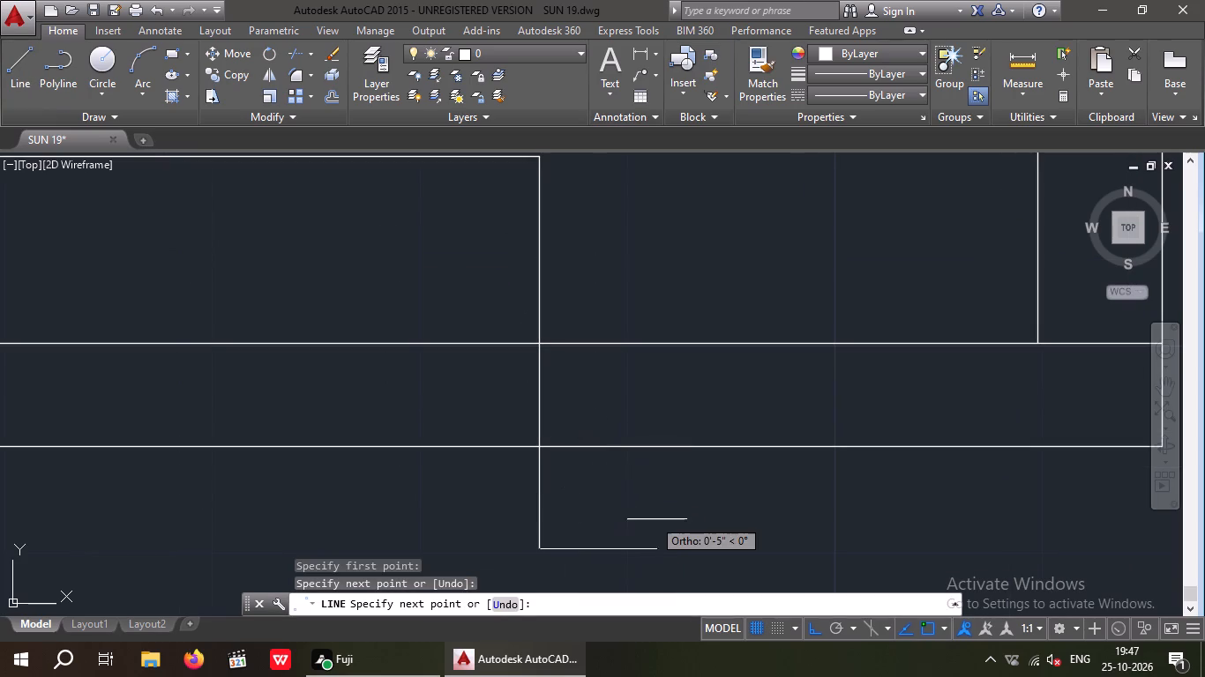
{"action": "key", "text": "space"}
Draw the right outer wall line from the guide's crossing with the upper base line up to the roof slab's underside.
{"action": "key", "text": "space"}
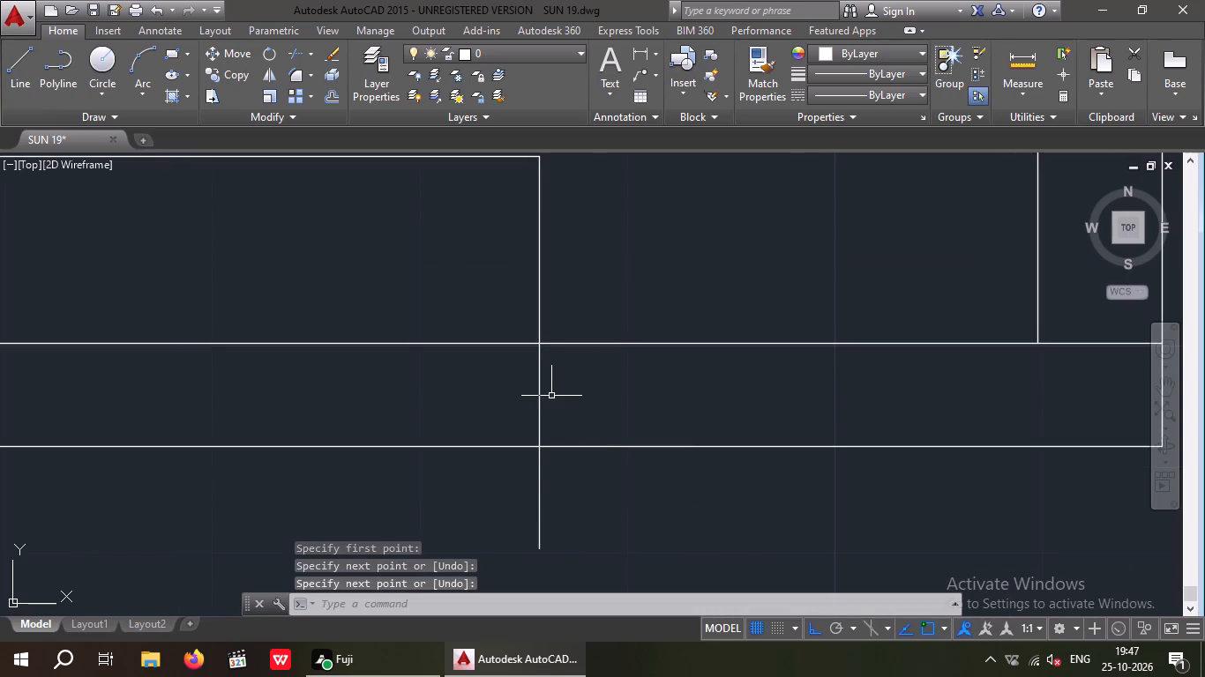
{"action": "left_click", "coordinate": [540, 340]}
{"action": "middle_click_drag", "start_coordinate": [601, 313], "coordinate": [556, 514]}
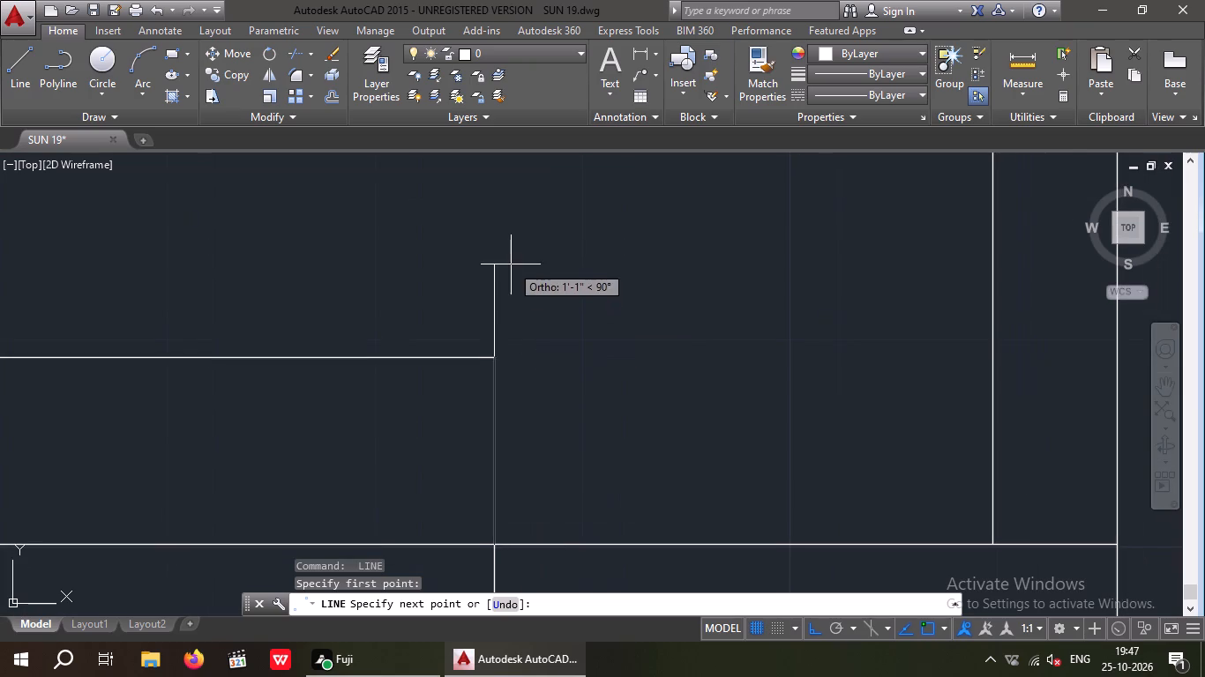
{"action": "middle_click_drag", "start_coordinate": [516, 283], "coordinate": [471, 600]}
{"action": "scroll", "coordinate": [488, 389], "scroll_direction": "down", "scroll_amount": 5}
{"action": "middle_click_drag", "start_coordinate": [486, 221], "coordinate": [462, 430]}
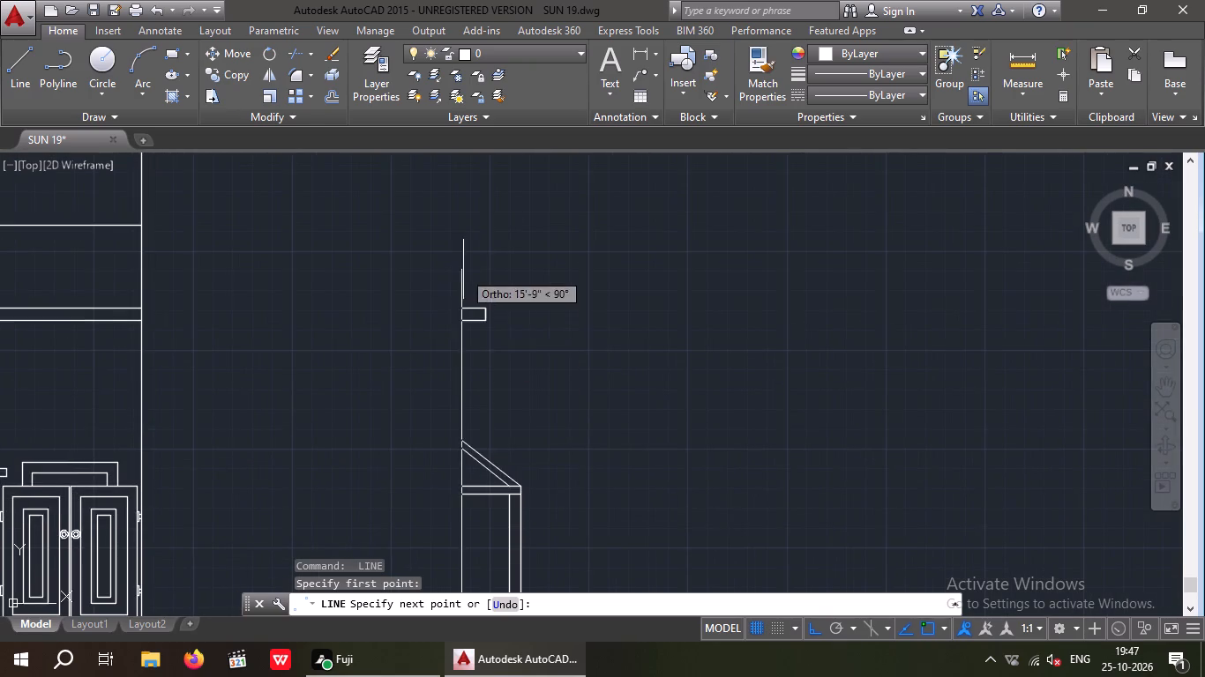
{"action": "middle_click_drag", "start_coordinate": [468, 272], "coordinate": [456, 435]}
{"action": "scroll", "coordinate": [453, 278], "scroll_direction": "up", "scroll_amount": 1}
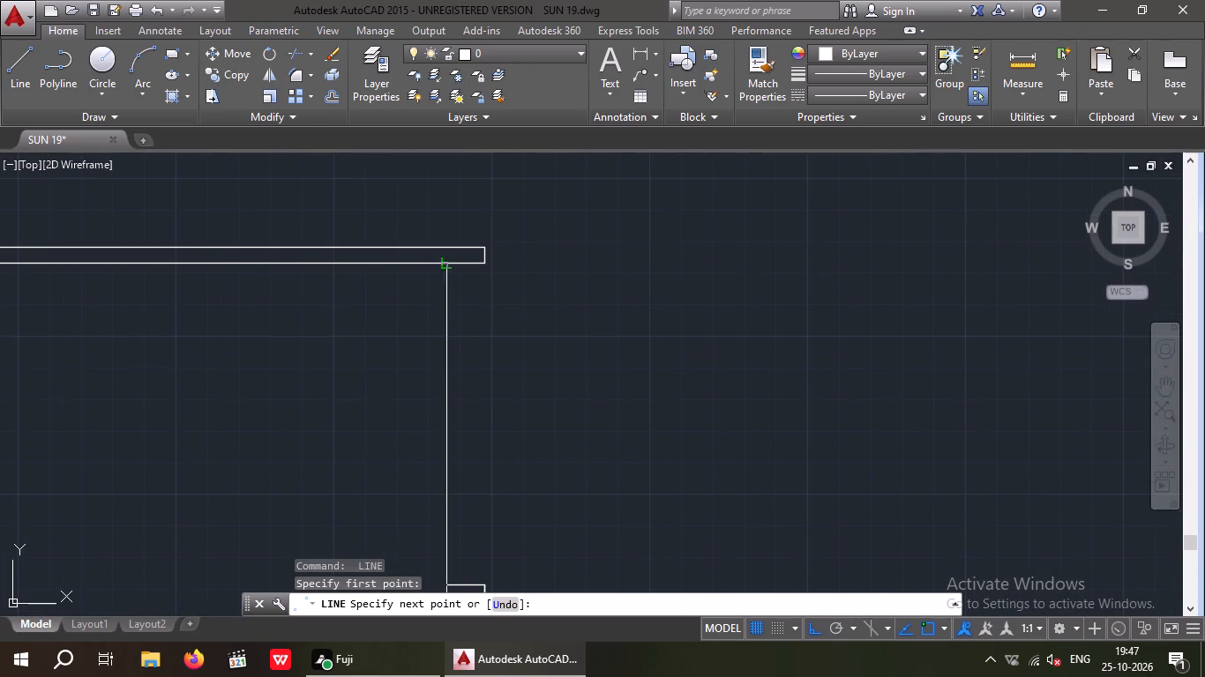
{"action": "left_click", "coordinate": [447, 265]}
{"action": "key", "text": "Escape"}
{"action": "scroll", "coordinate": [539, 286], "scroll_direction": "down", "scroll_amount": 3}
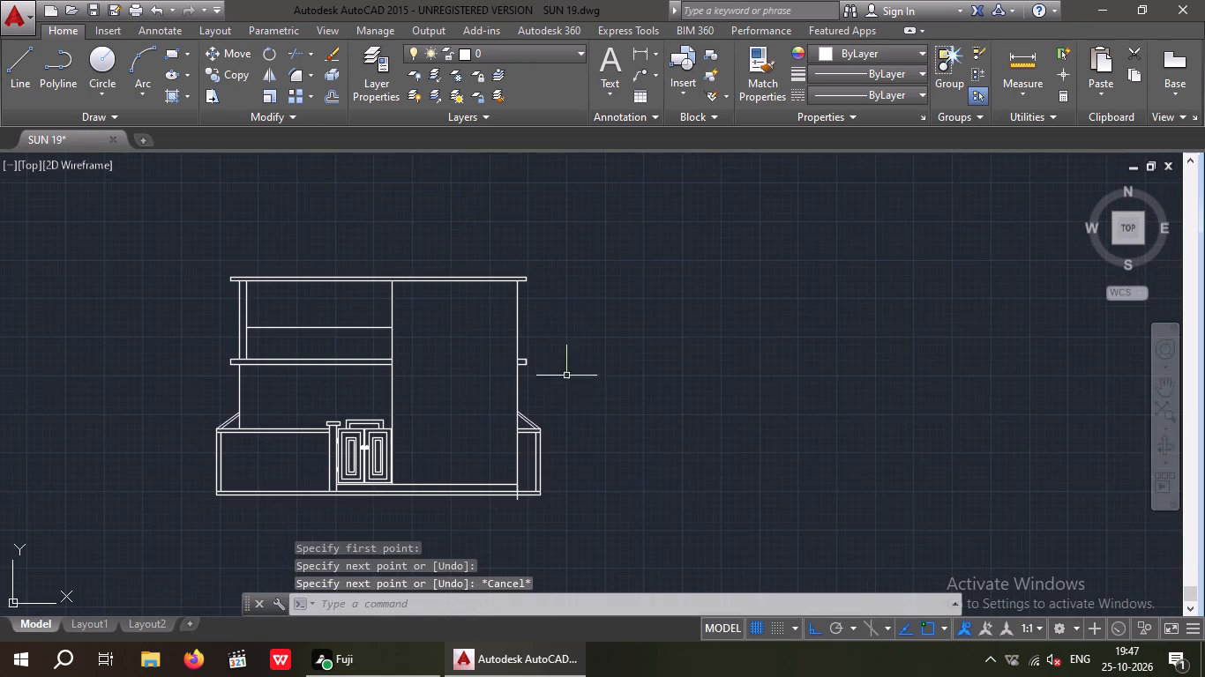
Erase the vertical guide line that runs down past the base lines.
{"action": "middle_click_drag", "start_coordinate": [567, 384], "coordinate": [564, 270]}
{"action": "scroll", "coordinate": [498, 401], "scroll_direction": "up", "scroll_amount": 4}
{"action": "scroll", "coordinate": [557, 279], "scroll_direction": "up", "scroll_amount": 2}
{"action": "left_click_drag", "start_coordinate": [653, 353], "coordinate": [625, 366]}
{"action": "left_click", "coordinate": [593, 378]}
{"action": "key", "text": "Delete"}
{"action": "scroll", "coordinate": [592, 391], "scroll_direction": "down", "scroll_amount": 3}
{"action": "middle_click_drag", "start_coordinate": [595, 409], "coordinate": [595, 478]}
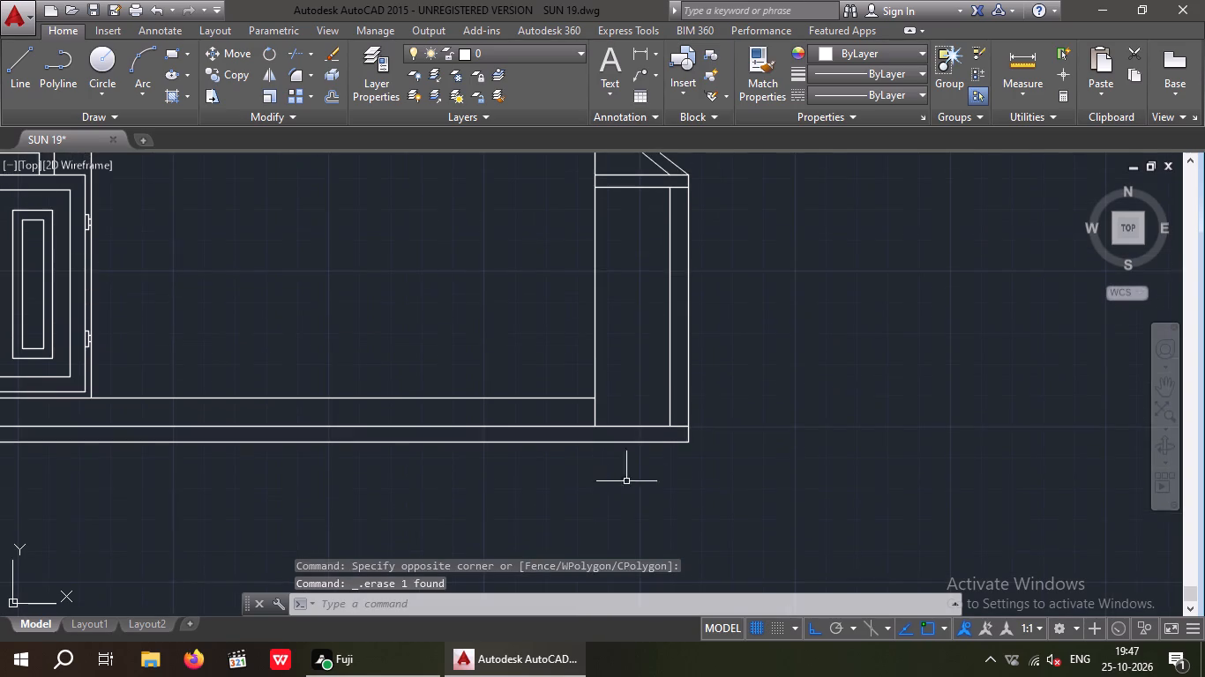
Offset the right outer wall line inward by 3'.
{"action": "middle_click_drag", "start_coordinate": [835, 398], "coordinate": [735, 602]}
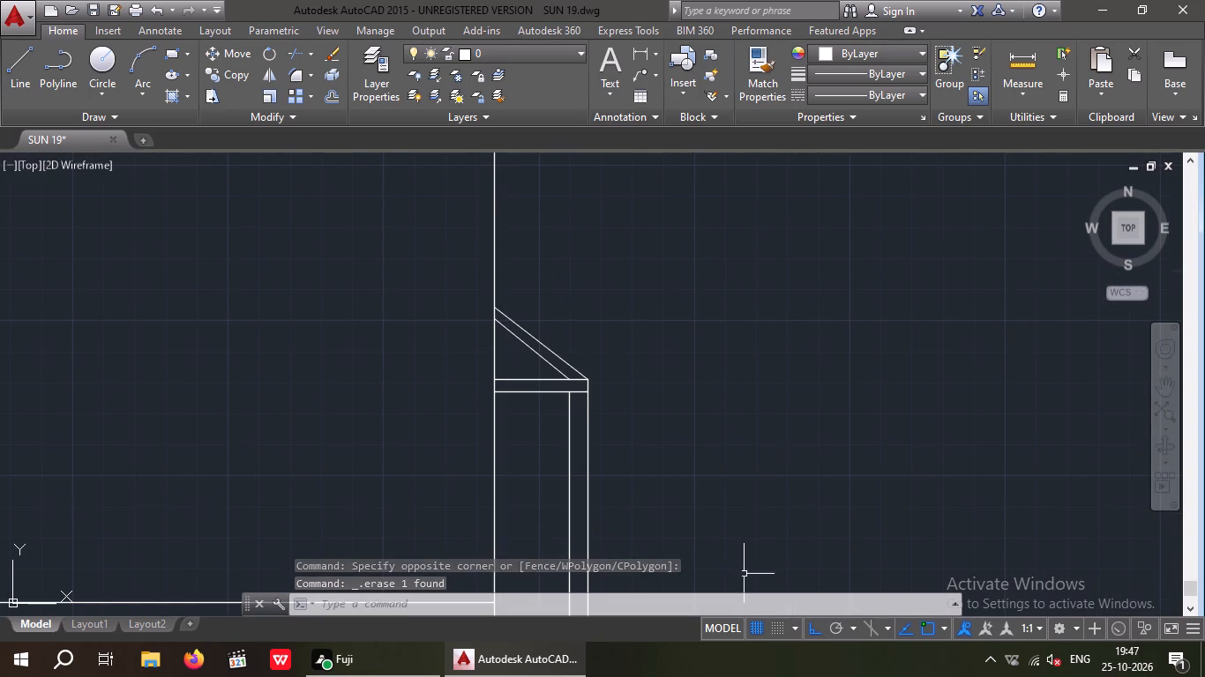
{"action": "scroll", "coordinate": [725, 538], "scroll_direction": "down", "scroll_amount": 3}
{"action": "middle_click_drag", "start_coordinate": [760, 491], "coordinate": [738, 498]}
{"action": "key", "text": "Escape"}
{"action": "key", "text": "Escape"}
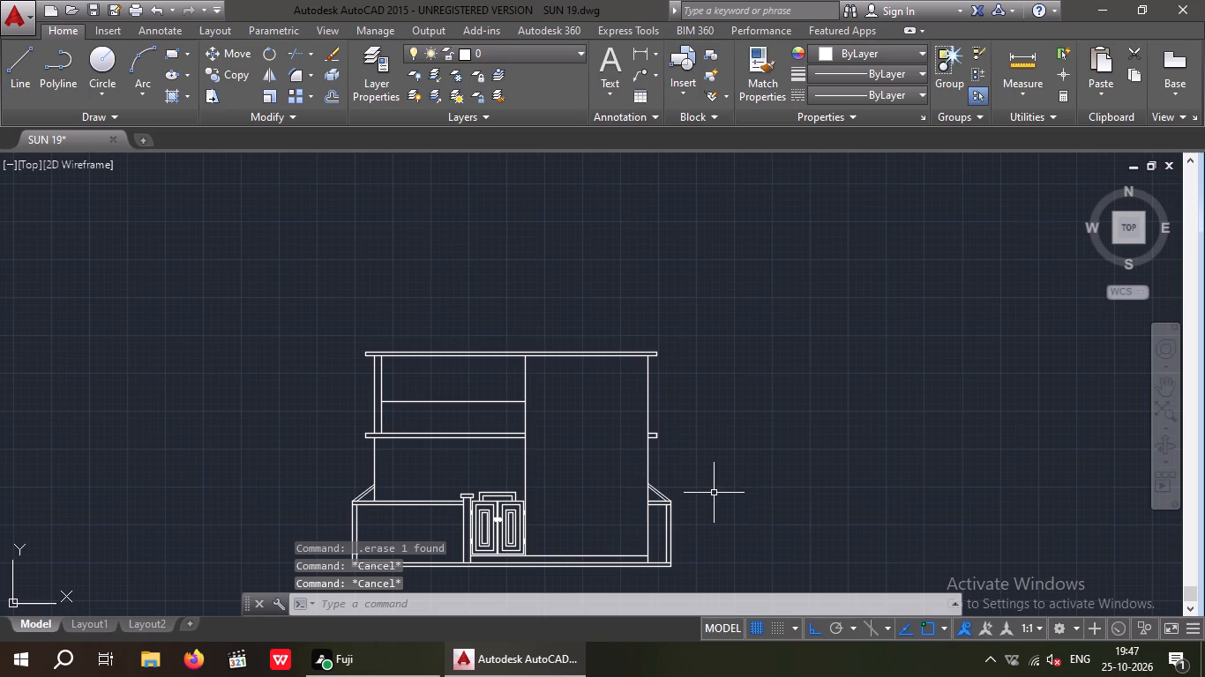
{"action": "key", "text": "Escape"}
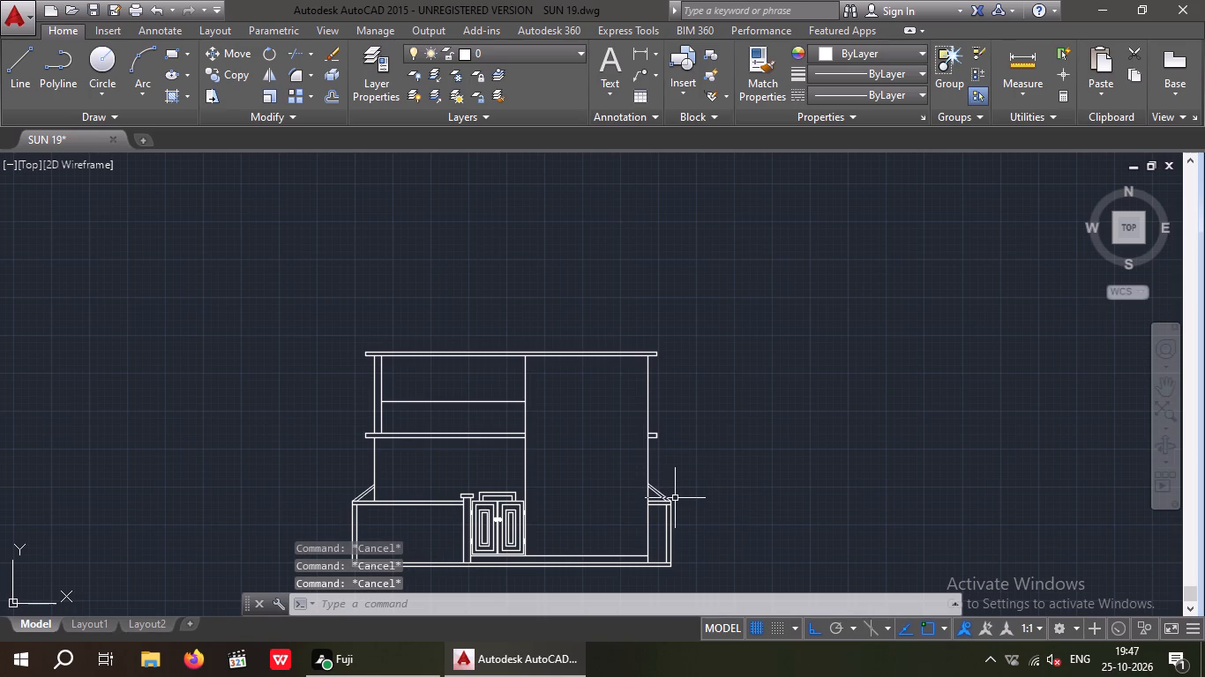
{"action": "key", "text": "o"}
{"action": "key", "text": "Return"}
{"action": "type", "text": "3'"}
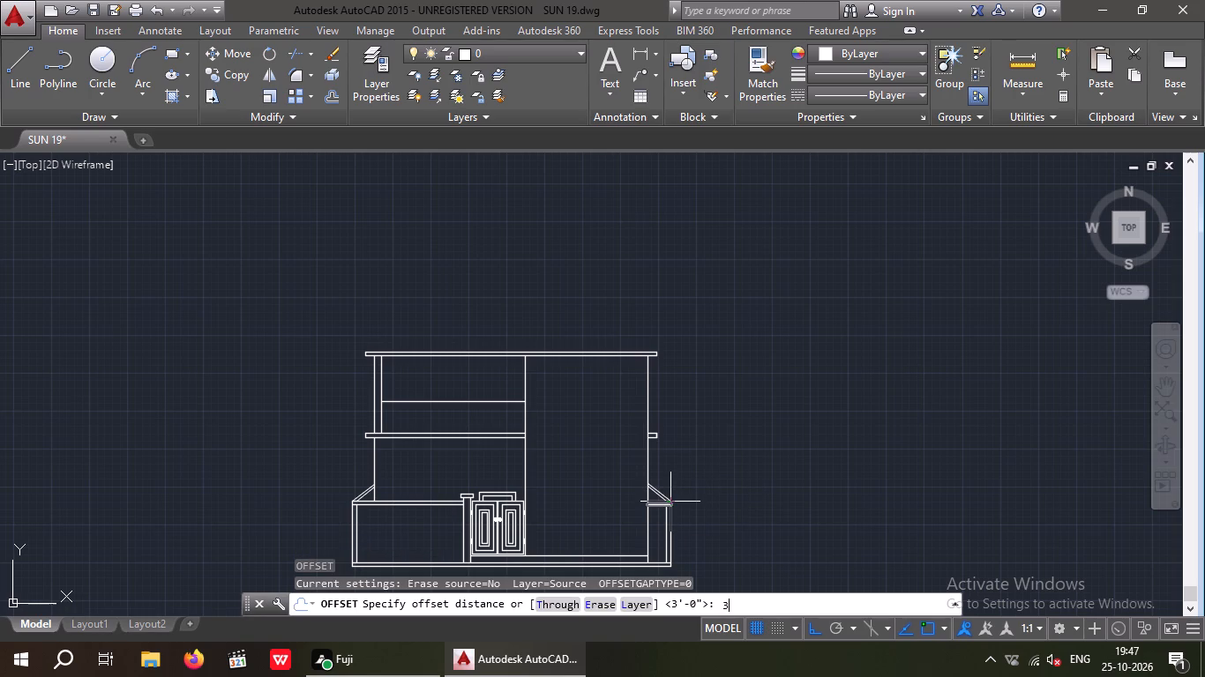
{"action": "key", "text": "Return"}
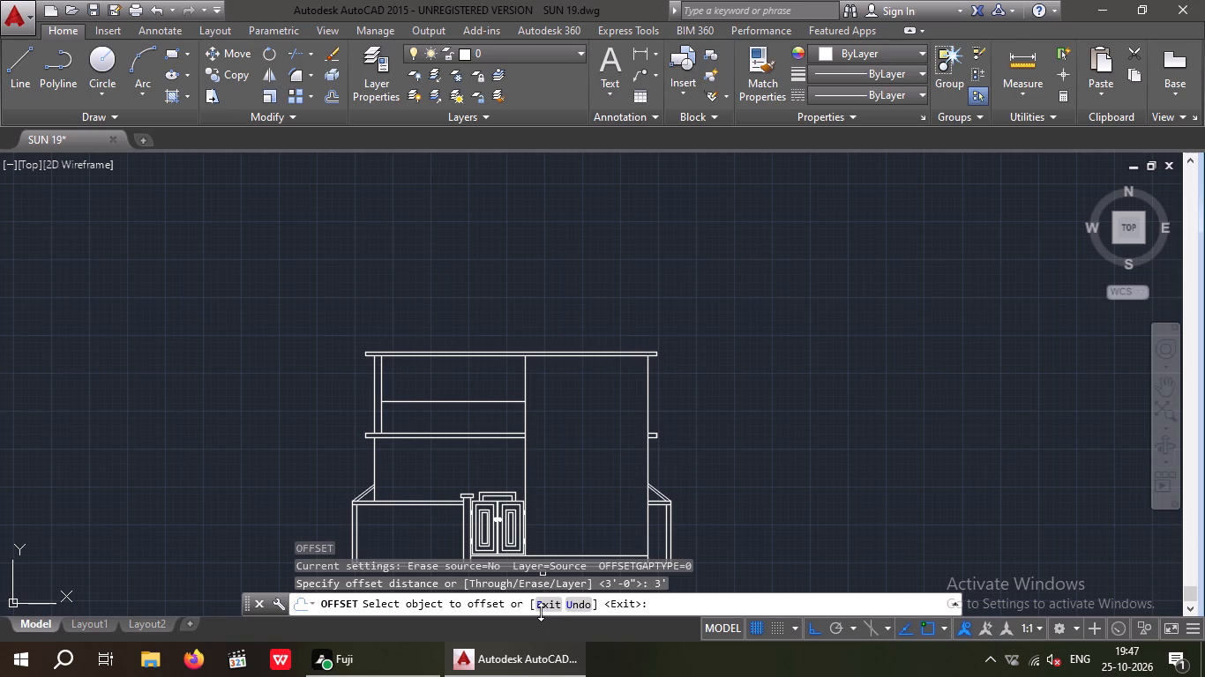
{"action": "left_click_drag", "start_coordinate": [648, 460], "coordinate": [648, 459]}
{"action": "left_click_drag", "start_coordinate": [648, 459], "coordinate": [600, 477]}
{"action": "left_click", "coordinate": [595, 478]}
{"action": "key", "text": "Escape"}
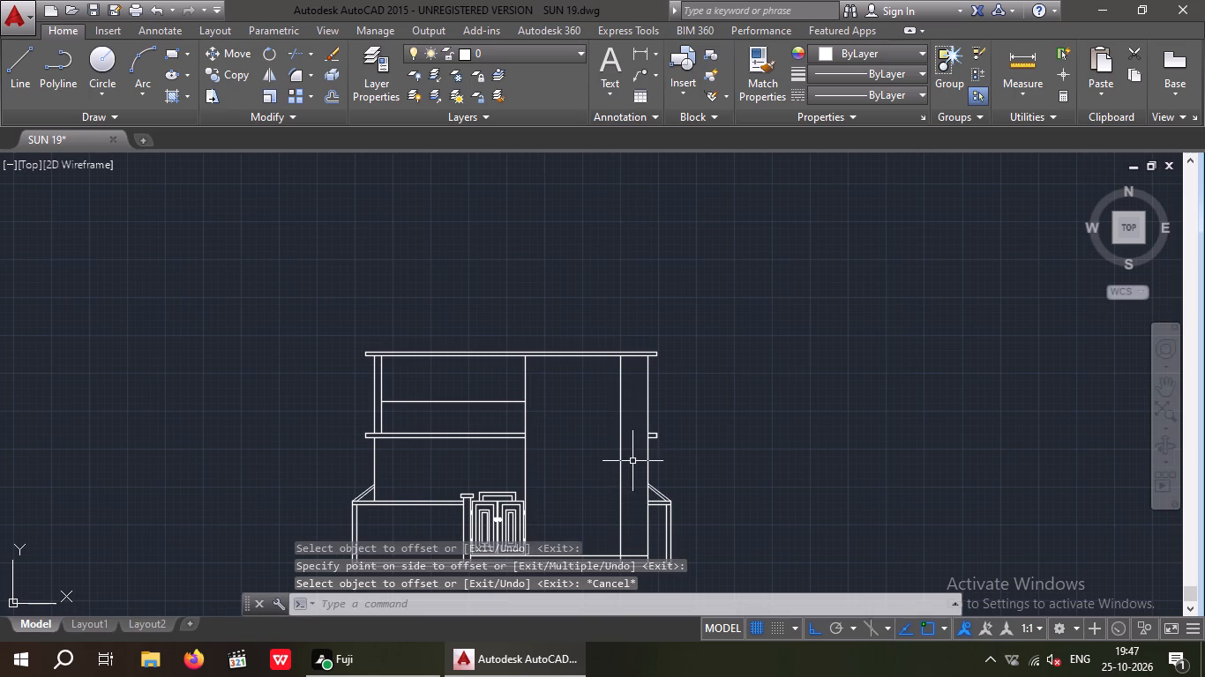
{"action": "key", "text": "Escape"}
{"action": "key", "text": "Escape"}
Offset the roof slab's underside line downward by 2'.
{"action": "key", "text": "o"}
{"action": "key", "text": "Return"}
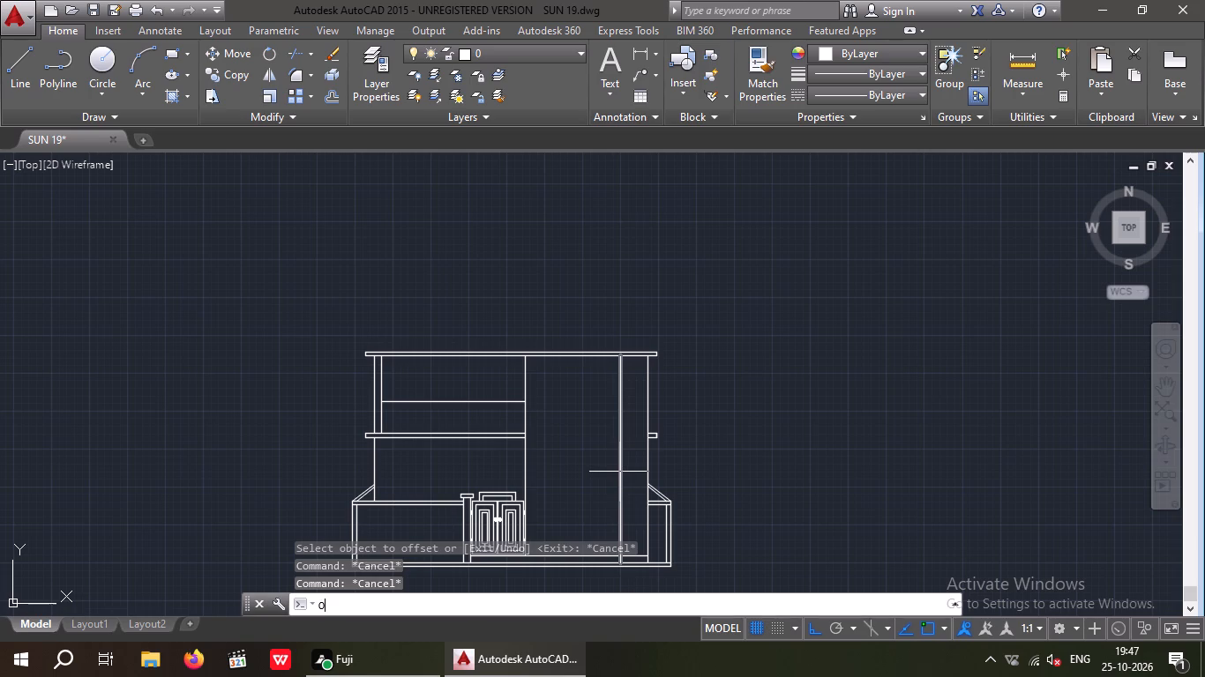
{"action": "type", "text": "2'"}
{"action": "key", "text": "Return"}
{"action": "scroll", "coordinate": [565, 368], "scroll_direction": "up", "scroll_amount": 2}
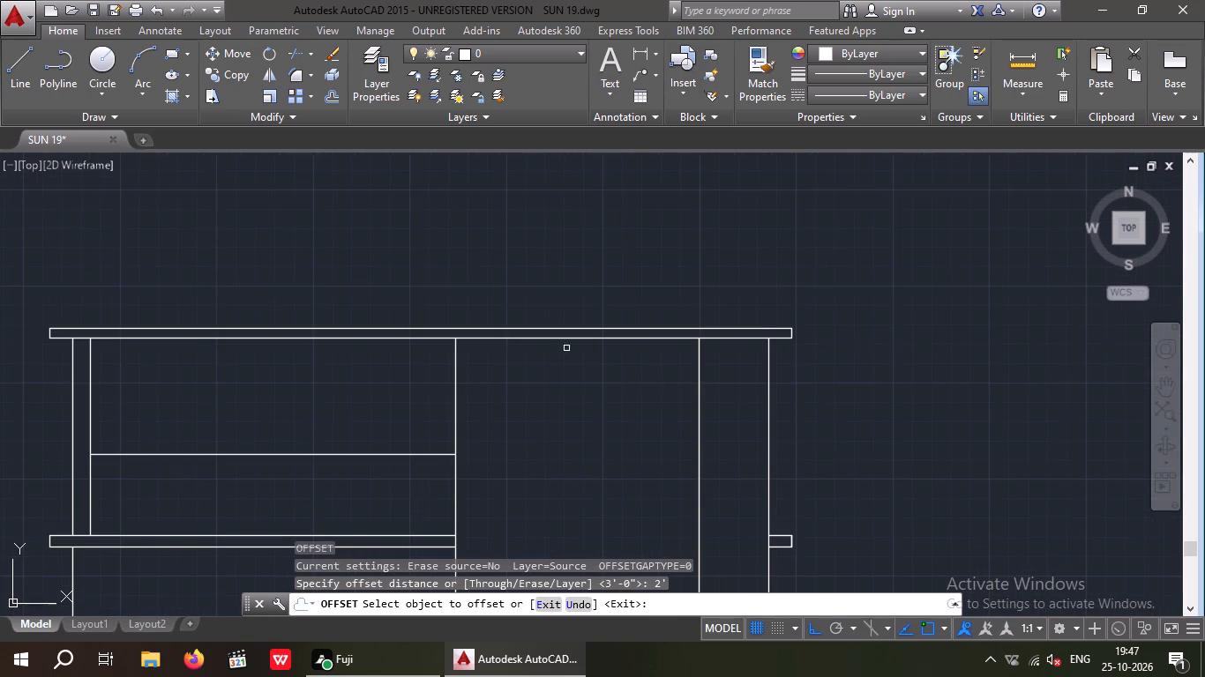
{"action": "left_click_drag", "start_coordinate": [565, 338], "coordinate": [565, 347]}
{"action": "left_click", "coordinate": [567, 360]}
{"action": "key", "text": "Escape"}
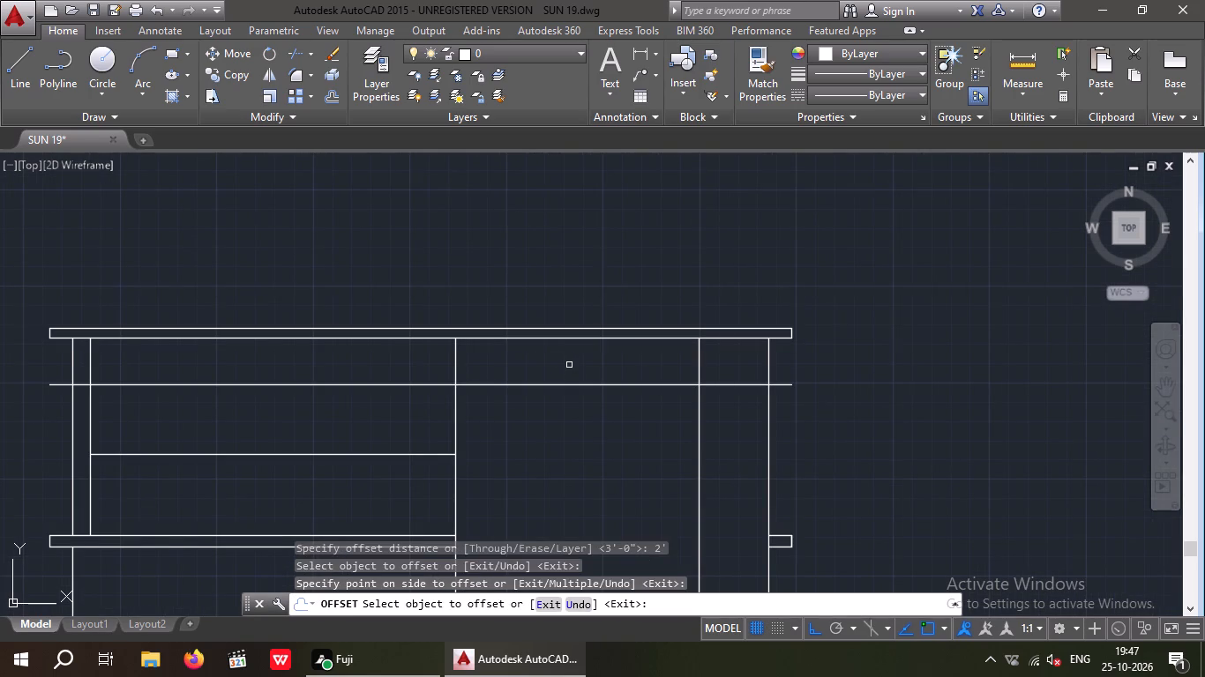
{"action": "key", "text": "Escape"}
{"action": "key", "text": "Escape"}
Trim the lowered roof line where it overhangs the right outer wall and where it crosses the left bay.
{"action": "type", "text": "TR"}
{"action": "key", "text": "space"}
{"action": "key", "text": "space"}
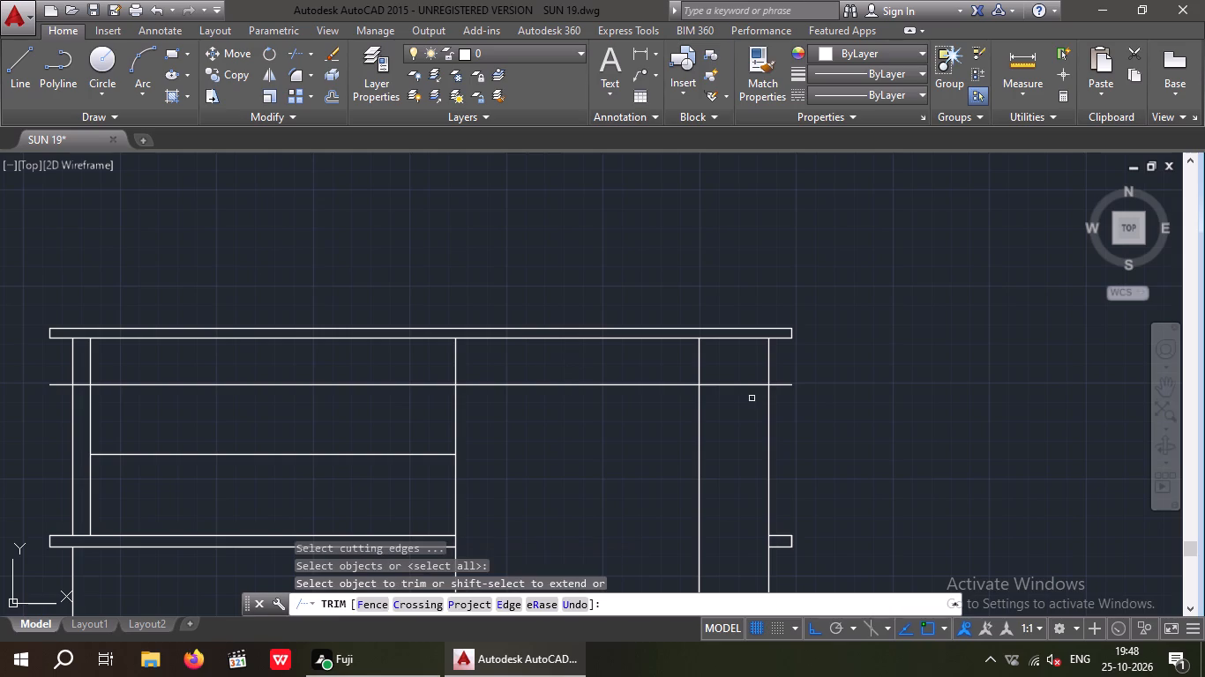
{"action": "scroll", "coordinate": [770, 385], "scroll_direction": "up", "scroll_amount": 2}
{"action": "left_click_drag", "start_coordinate": [819, 431], "coordinate": [802, 408]}
{"action": "left_click", "coordinate": [790, 368]}
{"action": "scroll", "coordinate": [790, 368], "scroll_direction": "down", "scroll_amount": 2}
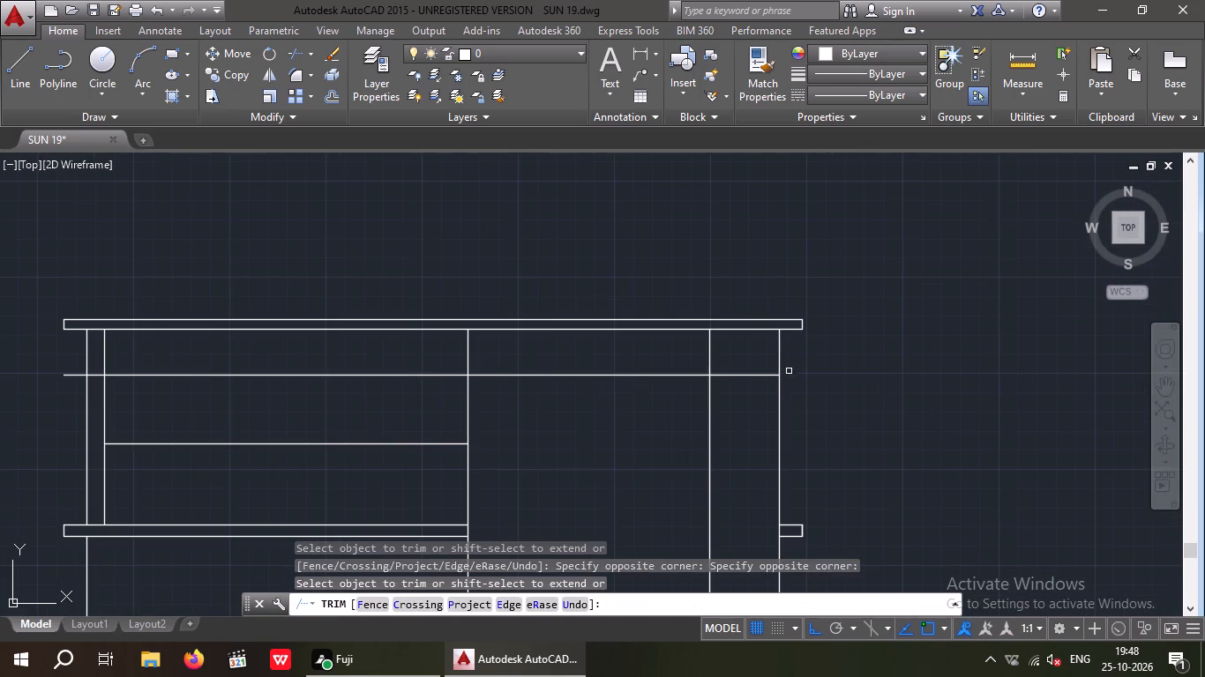
{"action": "left_click_drag", "start_coordinate": [420, 398], "coordinate": [406, 389]}
{"action": "left_click", "coordinate": [396, 365]}
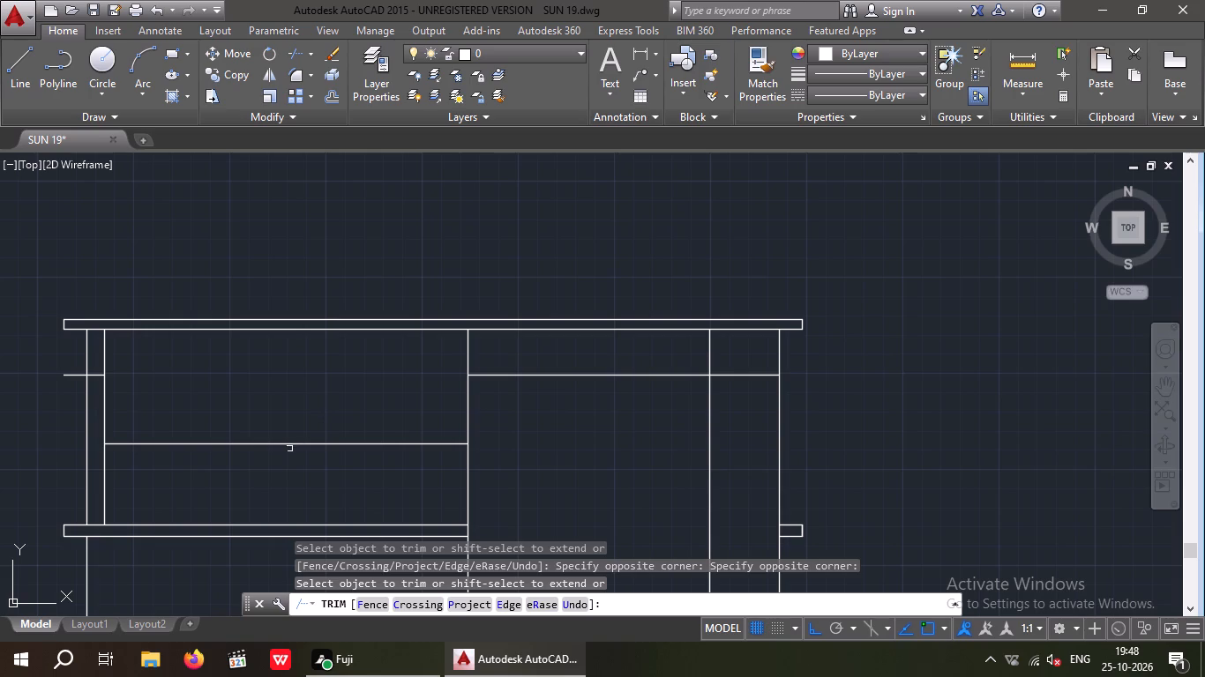
{"action": "key", "text": "Escape"}
{"action": "key", "text": "Escape"}
Erase the leftover short piece of the lowered roof line across the left wall.
{"action": "scroll", "coordinate": [71, 380], "scroll_direction": "up", "scroll_amount": 2}
{"action": "left_click_drag", "start_coordinate": [79, 388], "coordinate": [55, 350]}
{"action": "left_click", "coordinate": [49, 340]}
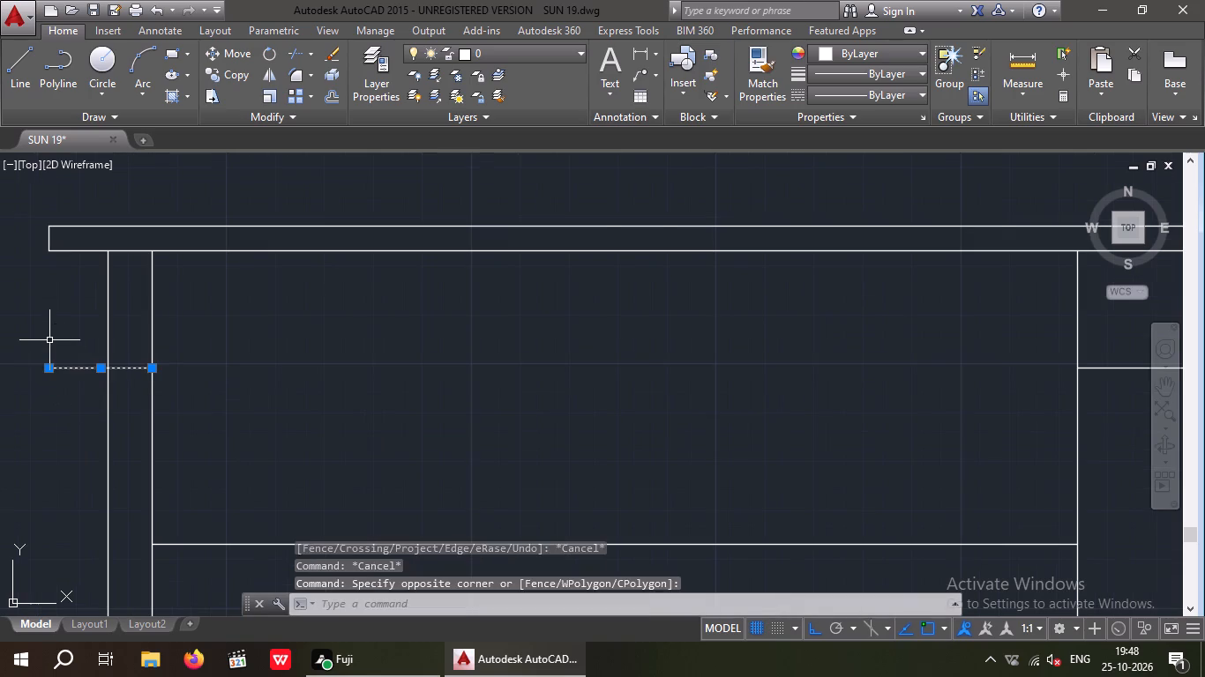
{"action": "key", "text": "Delete"}
{"action": "scroll", "coordinate": [62, 355], "scroll_direction": "down", "scroll_amount": 4}
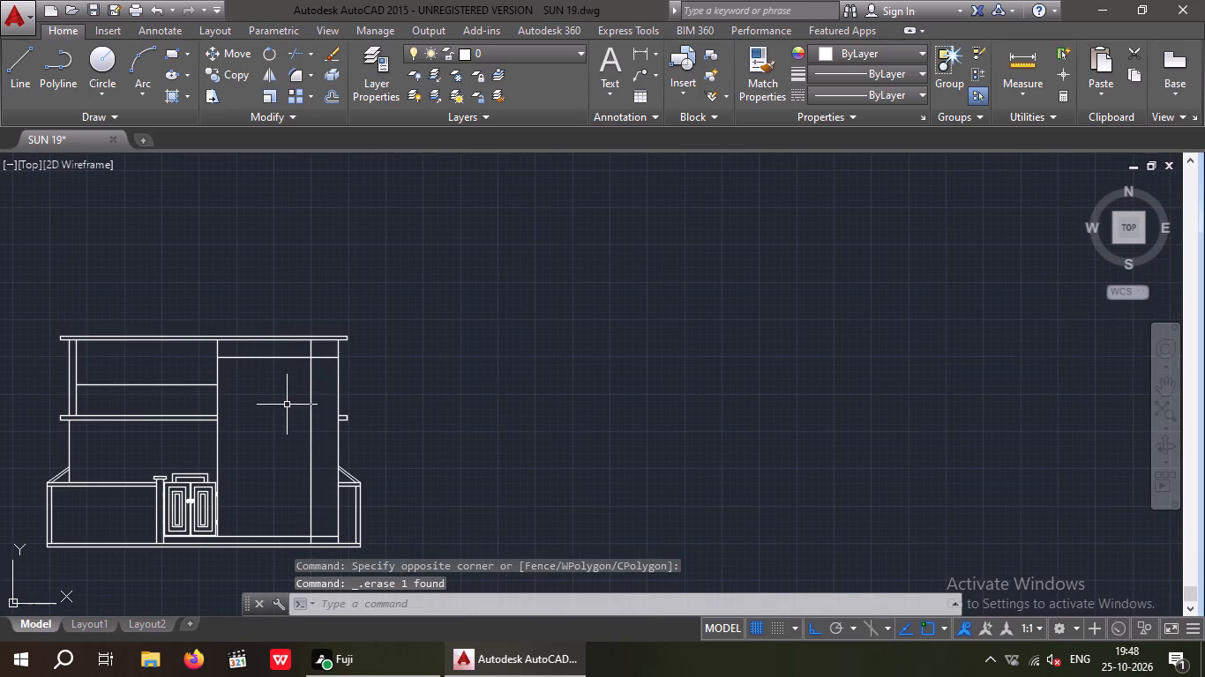
{"action": "key", "text": "Escape"}
{"action": "key", "text": "Escape"}
{"action": "key", "text": "Escape"}
Trim the right bay's band line and inner wall line beyond their crossing so they form a clean top-right corner.
{"action": "key", "text": "t"}
{"action": "key", "text": "r"}
{"action": "key", "text": "space"}
{"action": "key", "text": "space"}
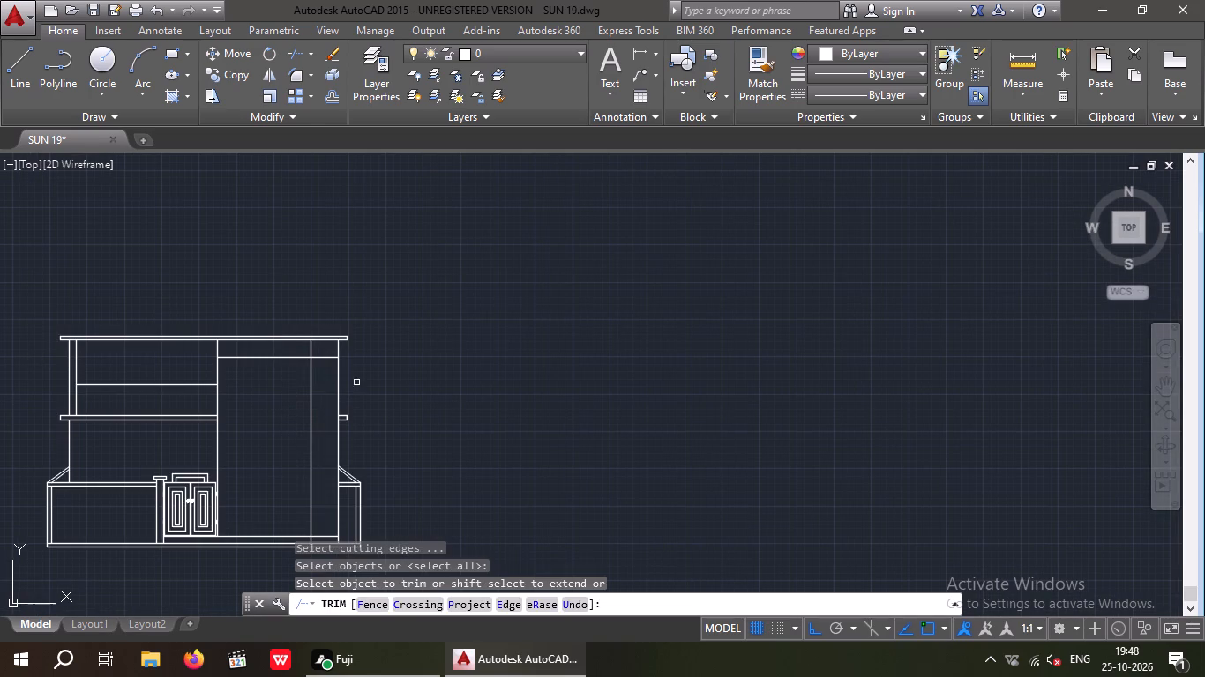
{"action": "scroll", "coordinate": [313, 352], "scroll_direction": "up", "scroll_amount": 3}
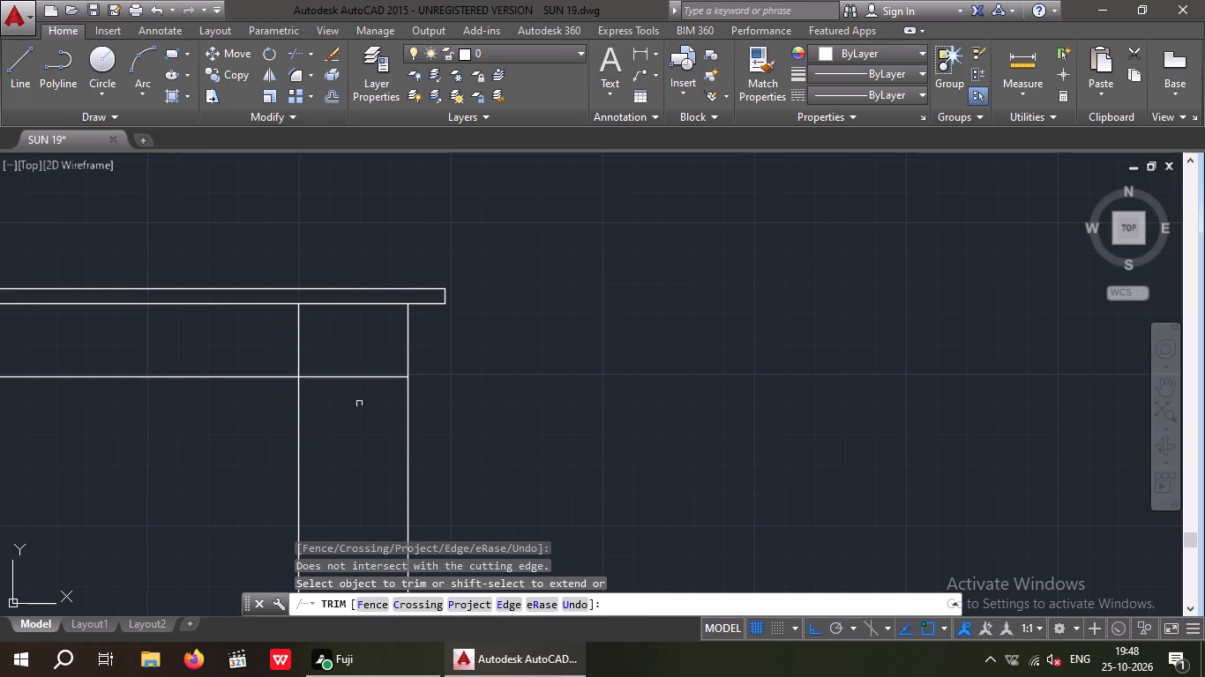
{"action": "left_click_drag", "start_coordinate": [359, 404], "coordinate": [355, 391]}
{"action": "left_click", "coordinate": [352, 359]}
{"action": "left_click_drag", "start_coordinate": [357, 333], "coordinate": [297, 339]}
{"action": "left_click", "coordinate": [282, 344]}
{"action": "scroll", "coordinate": [299, 336], "scroll_direction": "down", "scroll_amount": 3}
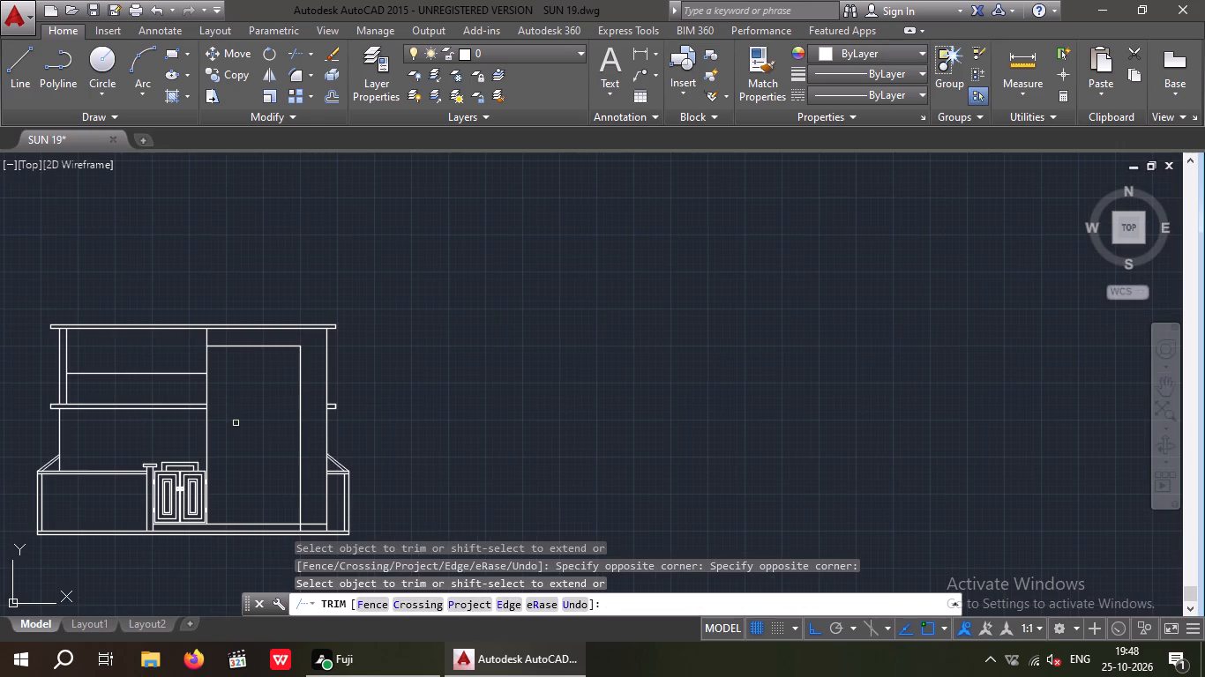
{"action": "key", "text": "Escape"}
{"action": "key", "text": "Escape"}
{"action": "key", "text": "Escape"}
Offset the right bay's horizontal band line downward and its inner vertical line inward by 9".
{"action": "key", "text": "o"}
{"action": "key", "text": "Return"}
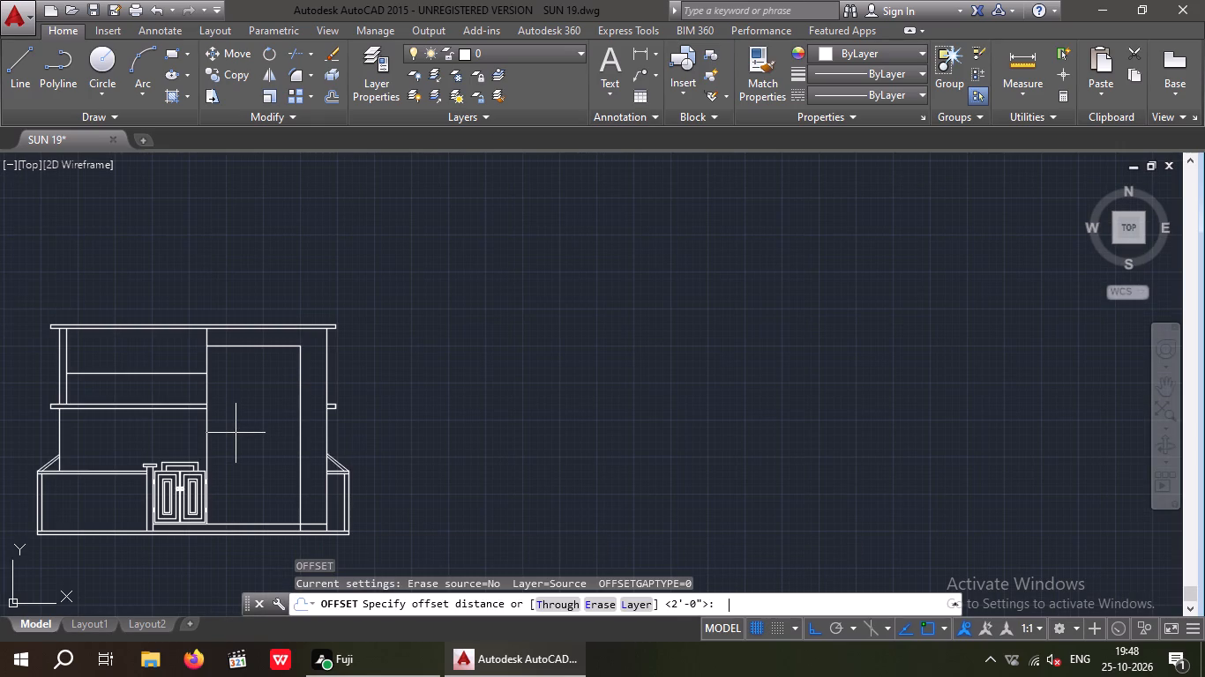
{"action": "key", "text": "9"}
{"action": "key", "text": "shift+quotedbl"}
{"action": "key", "text": "Return"}
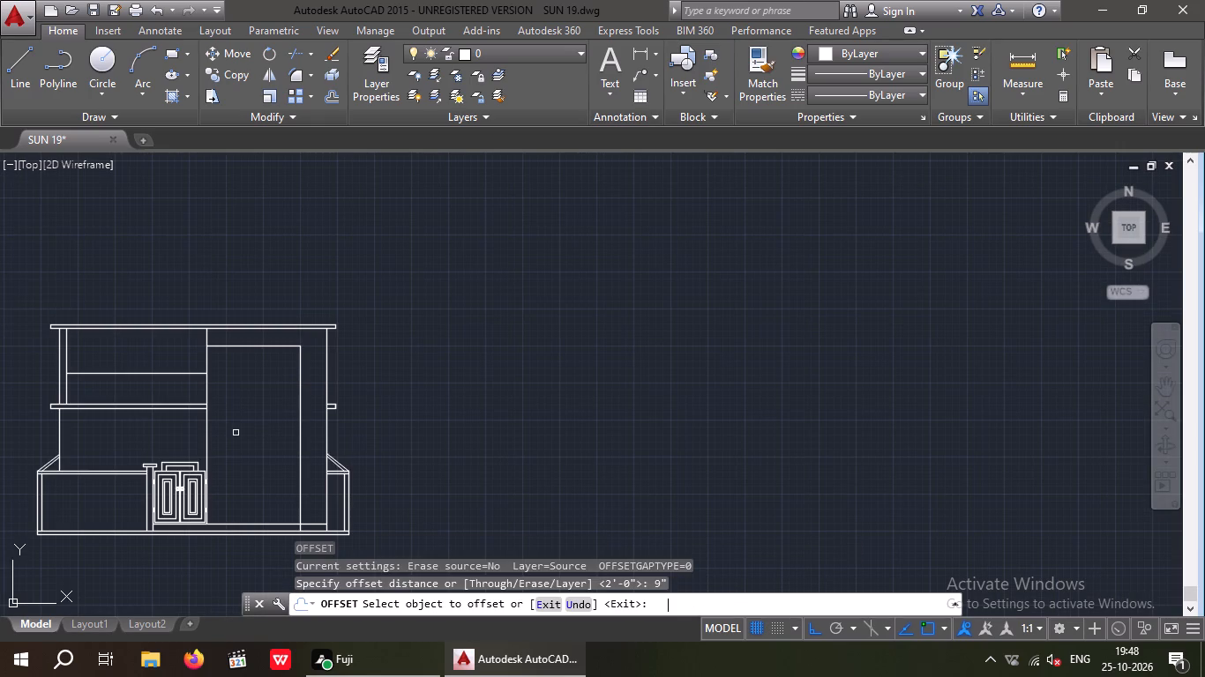
{"action": "scroll", "coordinate": [276, 391], "scroll_direction": "up", "scroll_amount": 1}
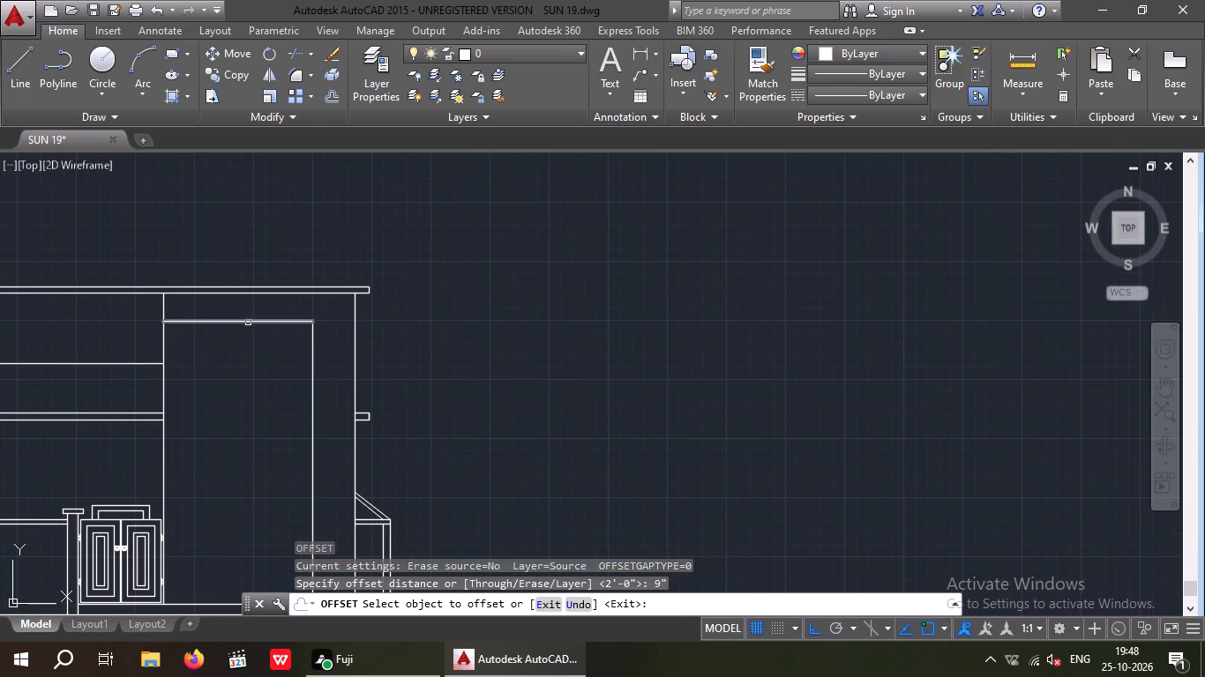
{"action": "left_click_drag", "start_coordinate": [248, 322], "coordinate": [248, 330]}
{"action": "left_click", "coordinate": [250, 345]}
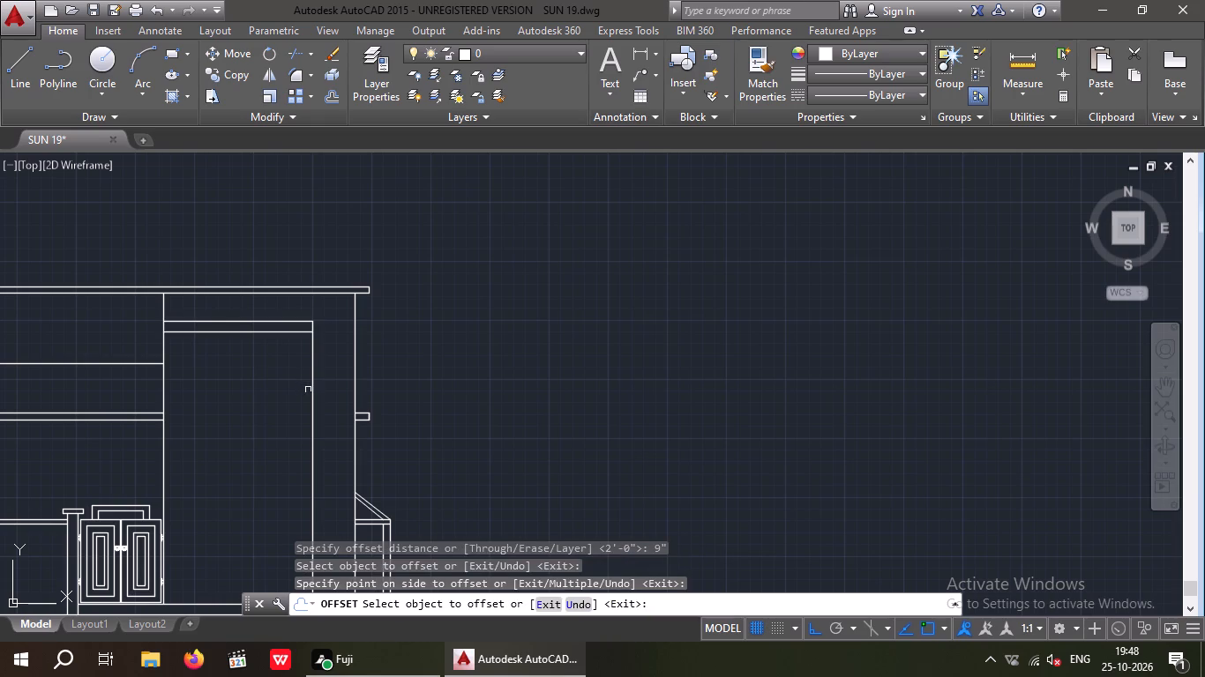
{"action": "left_click_drag", "start_coordinate": [311, 389], "coordinate": [292, 407]}
{"action": "left_click", "coordinate": [288, 410]}
{"action": "key", "text": "Escape"}
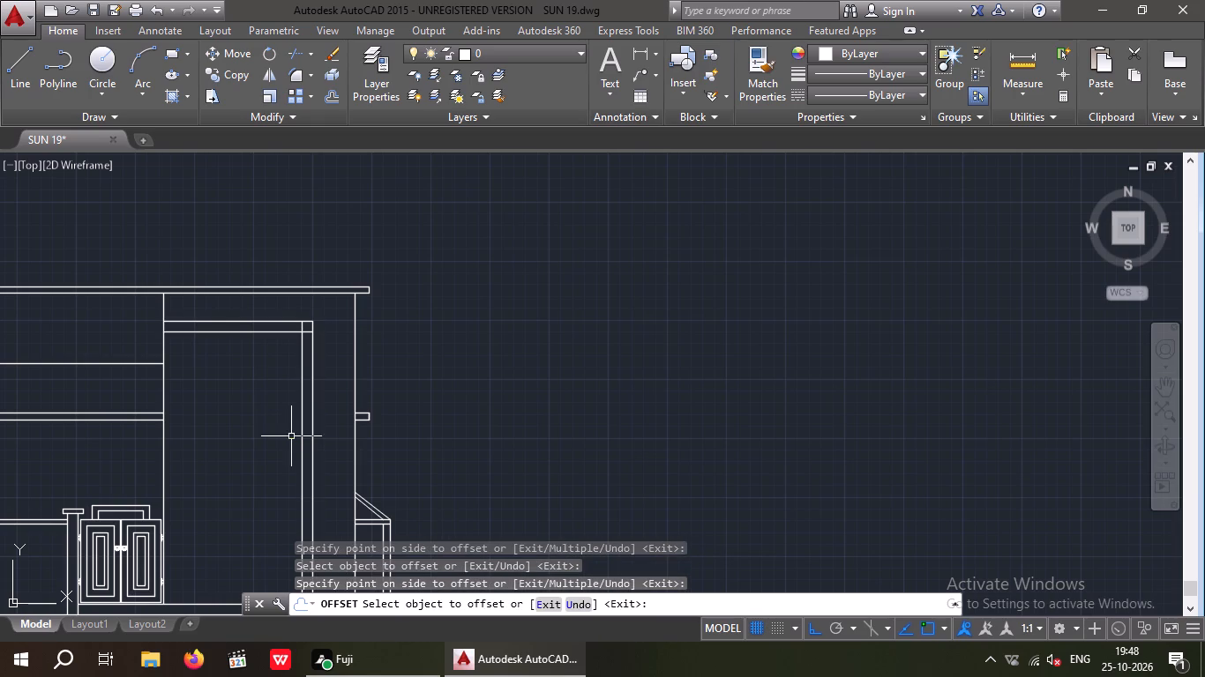
{"action": "key", "text": "Escape"}
{"action": "key", "text": "Escape"}
Trim the overlapping ends of the two 9" offset lines at the right bay frame's top-right corner.
{"action": "type", "text": "TR"}
{"action": "key", "text": "space"}
{"action": "key", "text": "space"}
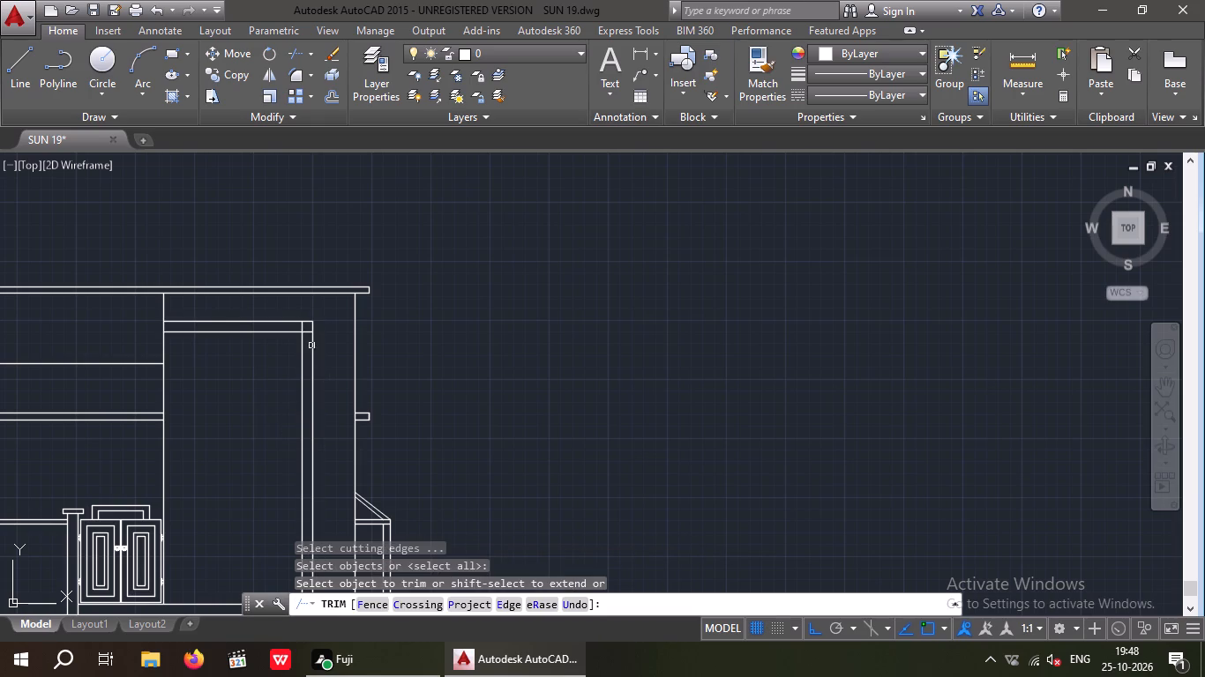
{"action": "scroll", "coordinate": [302, 336], "scroll_direction": "up", "scroll_amount": 3}
{"action": "left_click", "coordinate": [315, 316]}
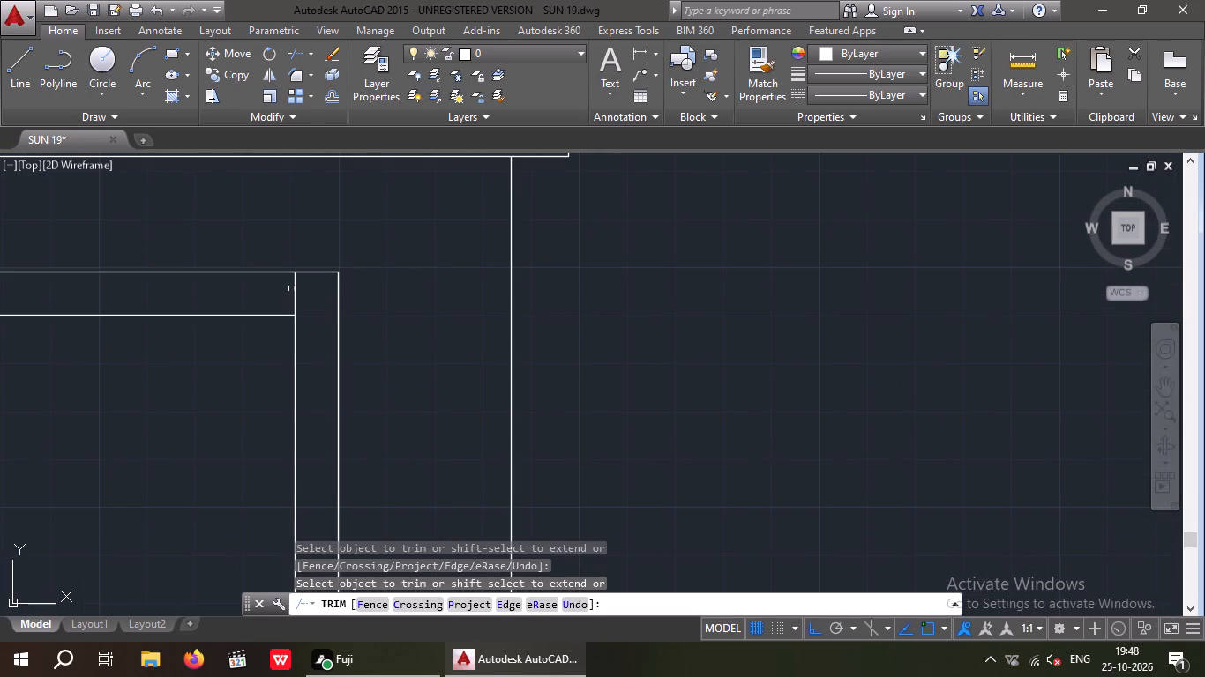
{"action": "left_click", "coordinate": [296, 297]}
{"action": "scroll", "coordinate": [301, 292], "scroll_direction": "down", "scroll_amount": 3}
{"action": "middle_click_drag", "start_coordinate": [247, 395], "coordinate": [300, 368]}
{"action": "scroll", "coordinate": [299, 366], "scroll_direction": "down", "scroll_amount": 2}
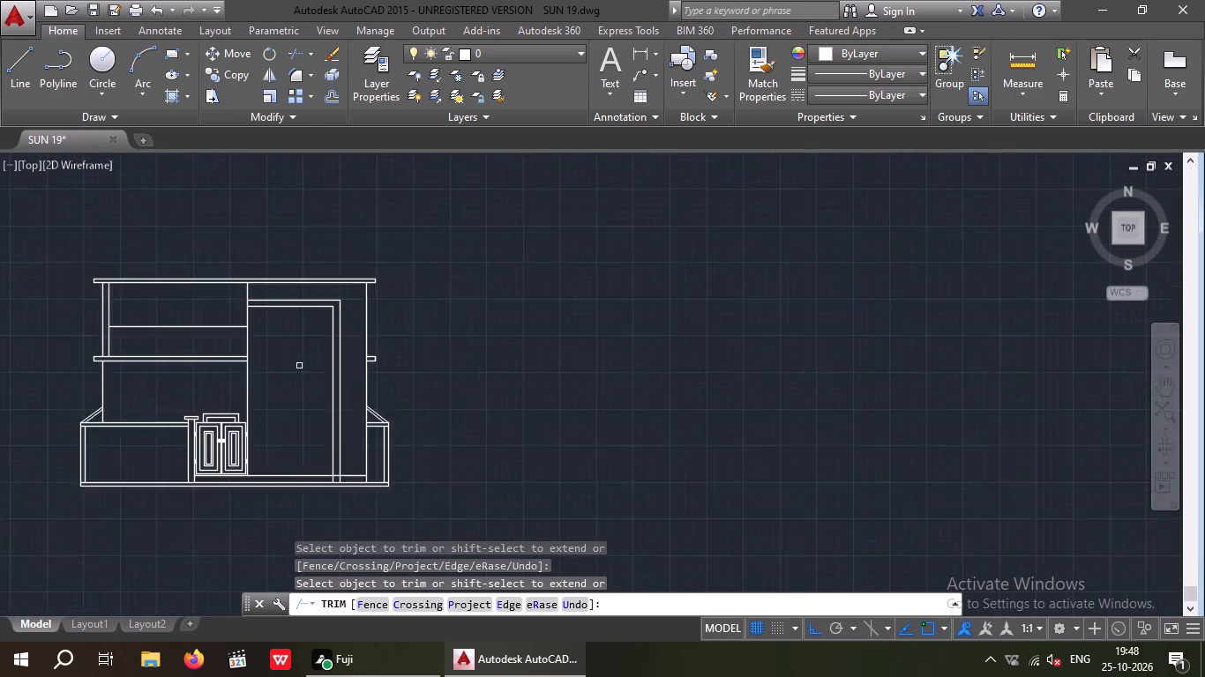
{"action": "middle_click_drag", "start_coordinate": [288, 401], "coordinate": [320, 397]}
{"action": "scroll", "coordinate": [319, 362], "scroll_direction": "up", "scroll_amount": 1}
{"action": "middle_click_drag", "start_coordinate": [344, 369], "coordinate": [351, 394]}
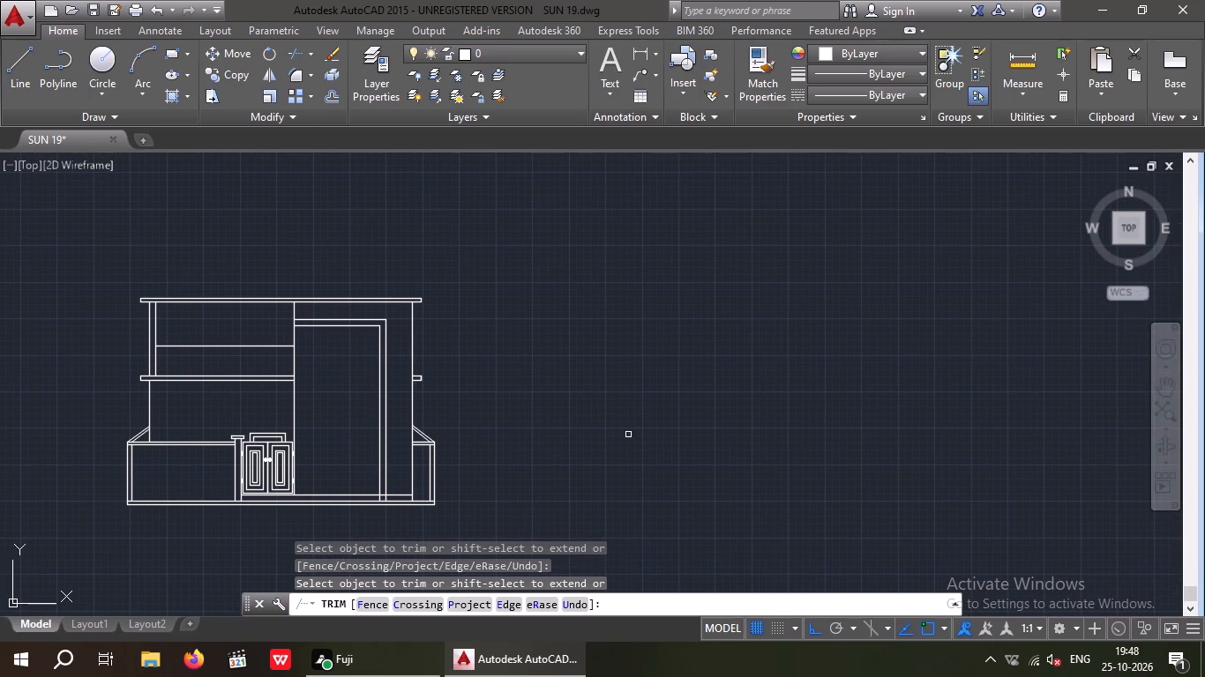
{"action": "key", "text": "Escape"}
{"action": "key", "text": "Escape"}
{"action": "key", "text": "Escape"}
{"action": "key", "text": "Escape"}
{"action": "key", "text": "Escape"}
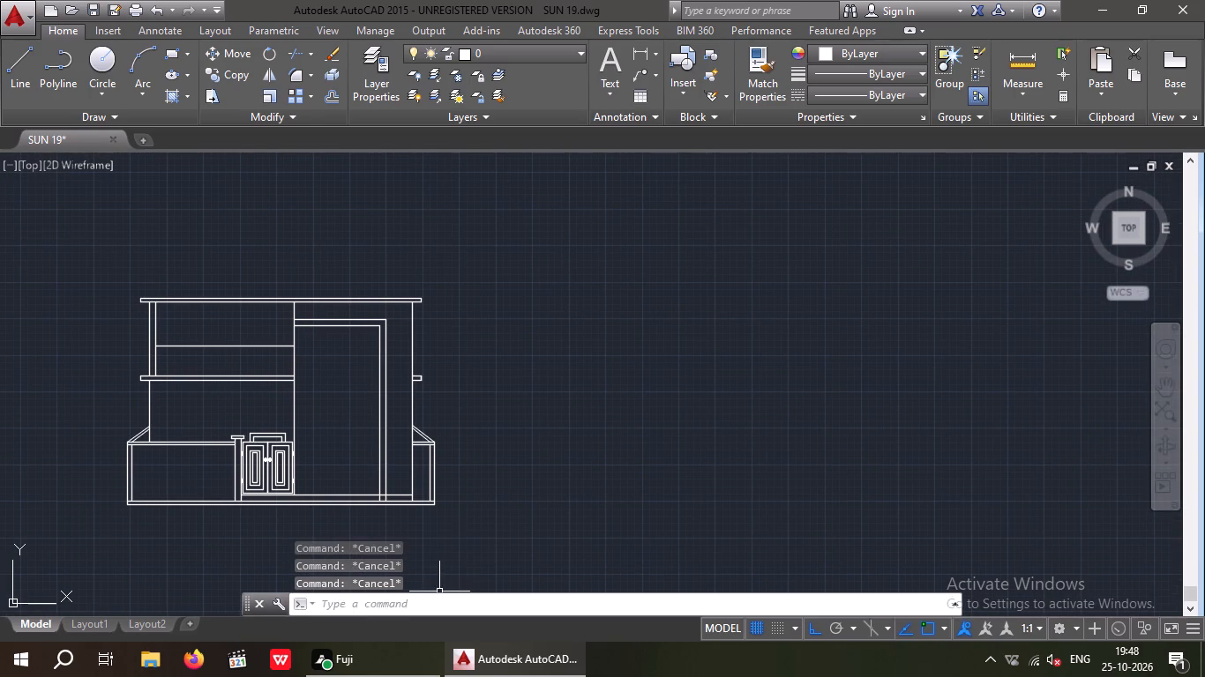
Trim the right bay frame's two vertical lines below the floor line, between it and the base line underneath.
{"action": "middle_click_drag", "start_coordinate": [375, 439], "coordinate": [386, 450]}
{"action": "scroll", "coordinate": [424, 525], "scroll_direction": "up", "scroll_amount": 3}
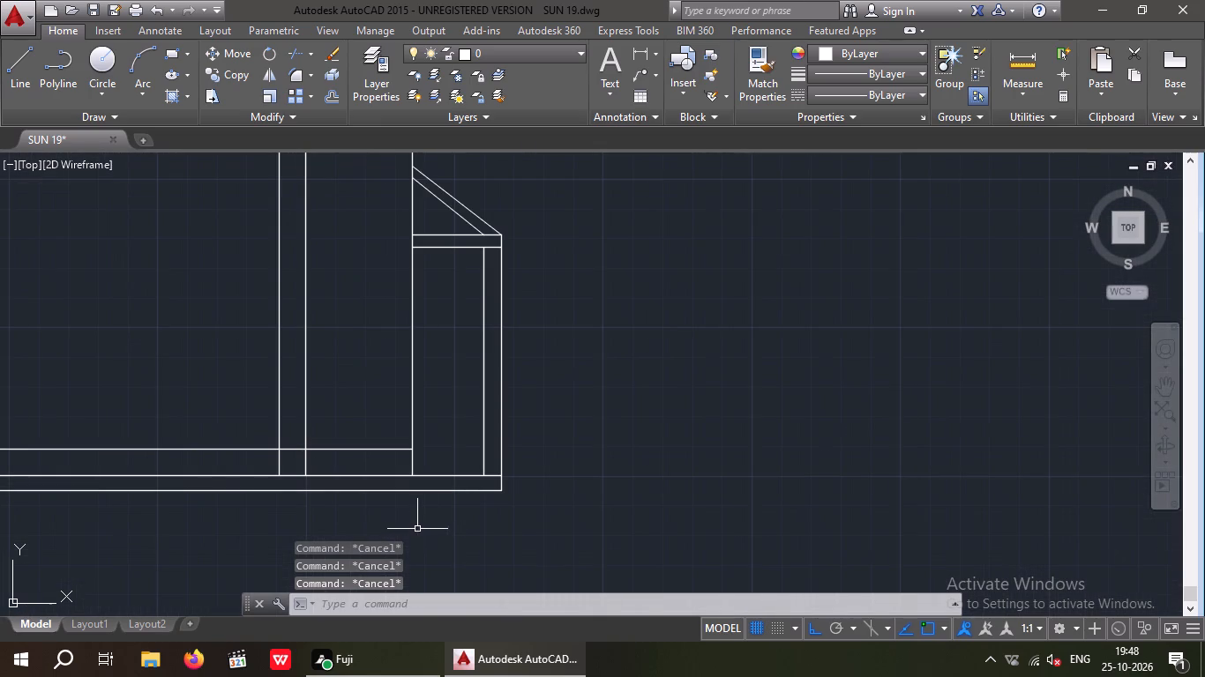
{"action": "key", "text": "t"}
{"action": "key", "text": "r"}
{"action": "key", "text": "space"}
{"action": "key", "text": "space"}
{"action": "scroll", "coordinate": [292, 466], "scroll_direction": "up", "scroll_amount": 3}
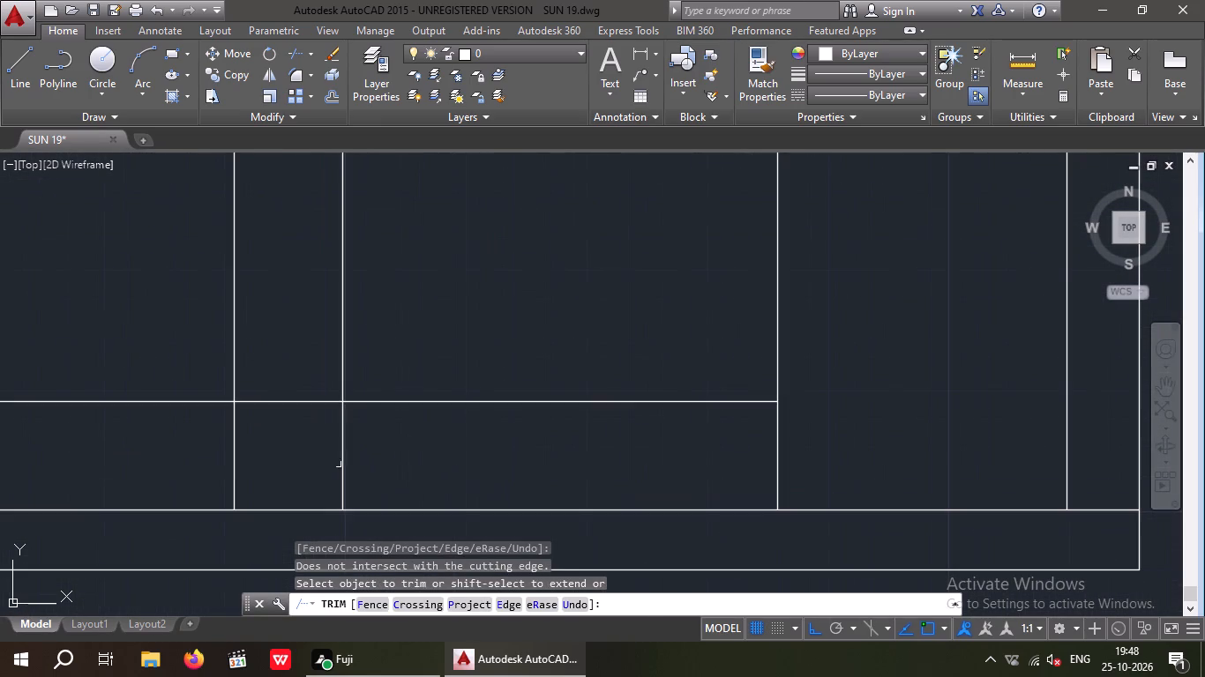
{"action": "left_click_drag", "start_coordinate": [391, 449], "coordinate": [240, 477]}
{"action": "left_click_drag", "start_coordinate": [153, 492], "coordinate": [169, 489]}
{"action": "scroll", "coordinate": [218, 469], "scroll_direction": "down", "scroll_amount": 3}
{"action": "middle_click_drag", "start_coordinate": [313, 368], "coordinate": [328, 405]}
{"action": "scroll", "coordinate": [331, 398], "scroll_direction": "down", "scroll_amount": 3}
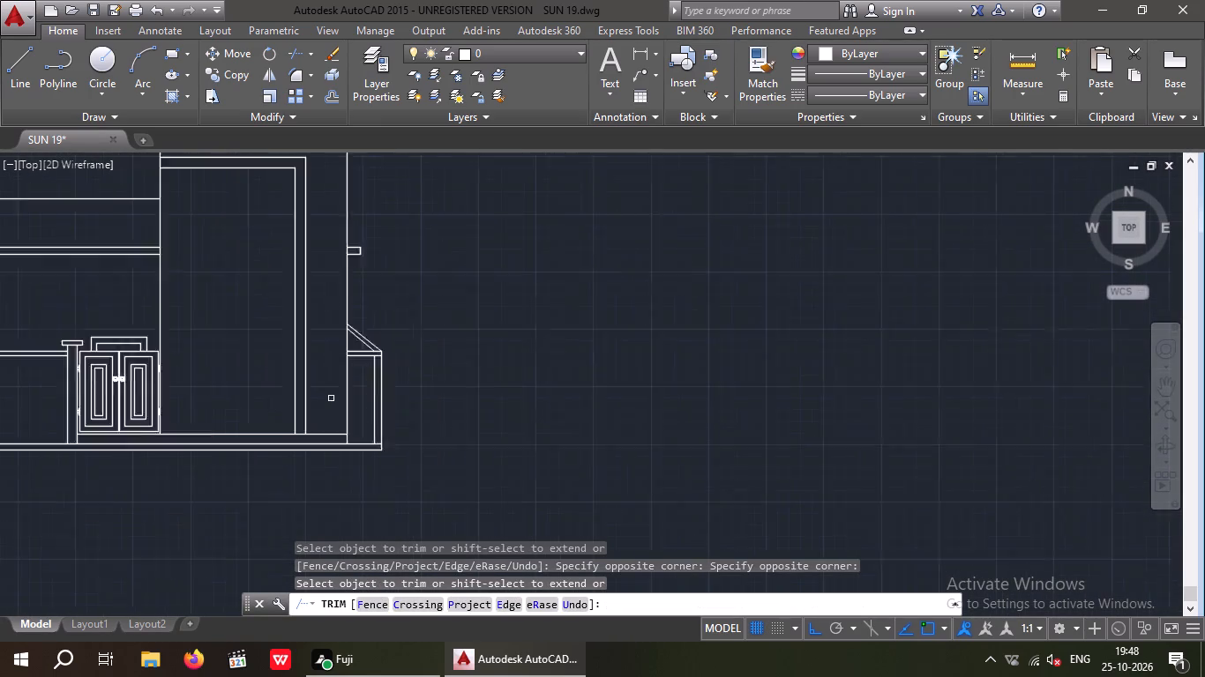
{"action": "middle_click_drag", "start_coordinate": [466, 420], "coordinate": [486, 432]}
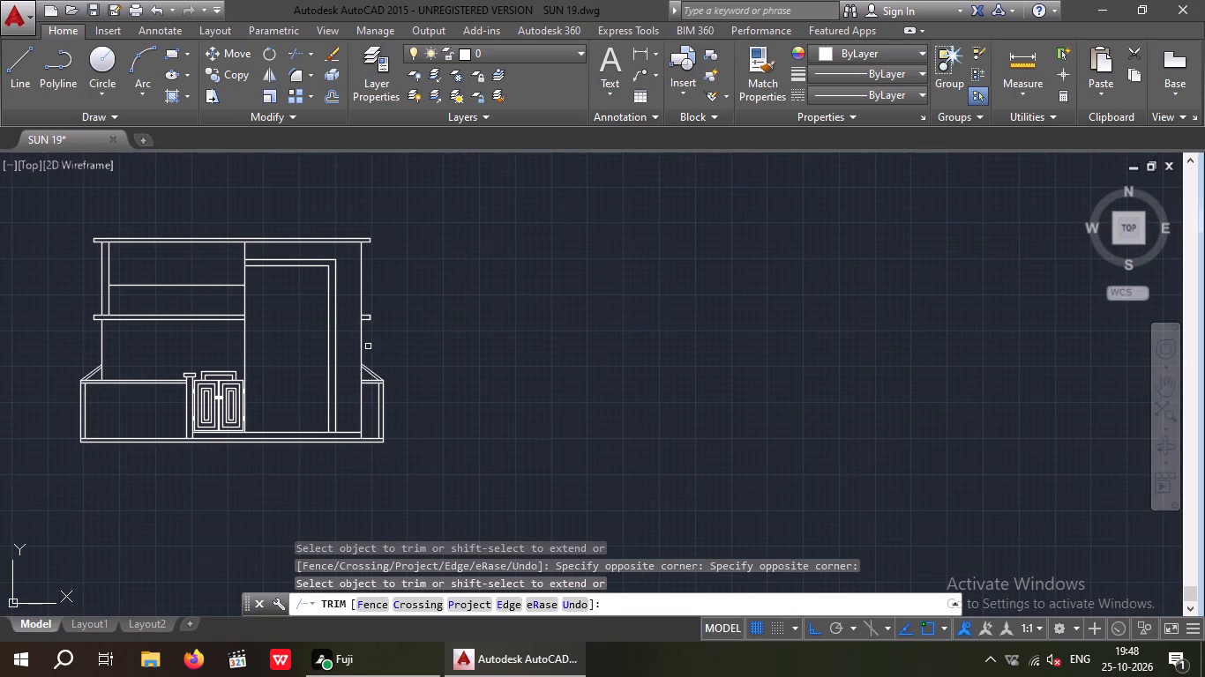
{"action": "key", "text": "Escape"}
{"action": "key", "text": "Escape"}
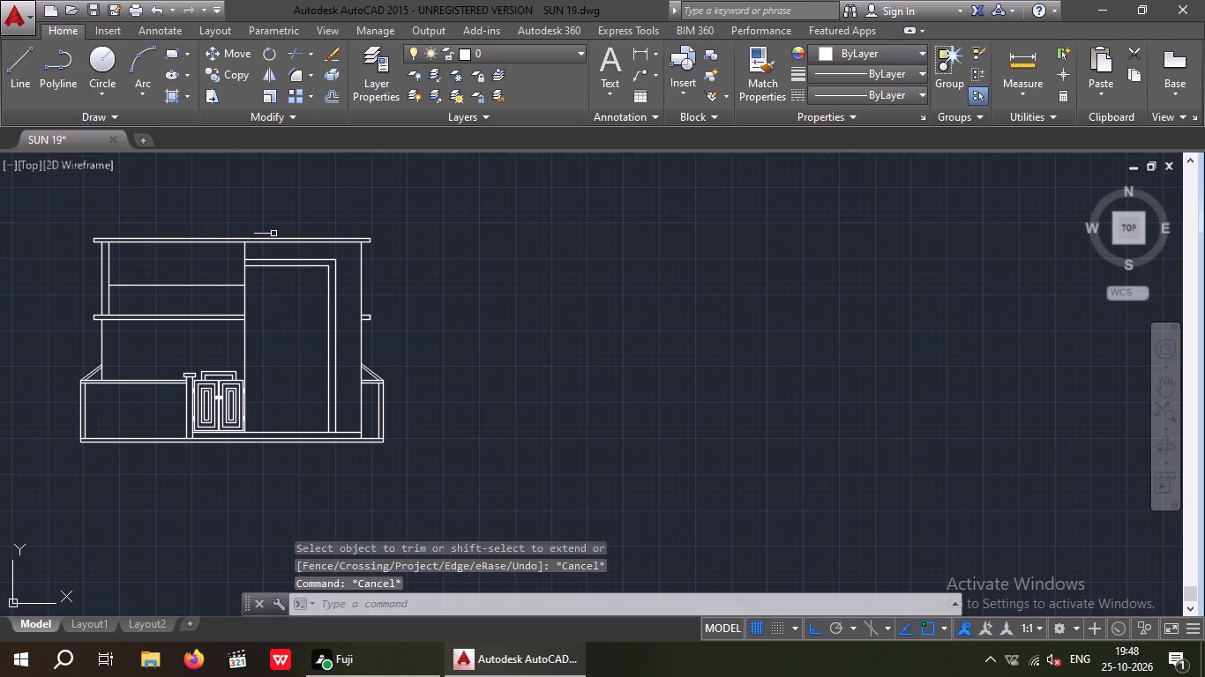
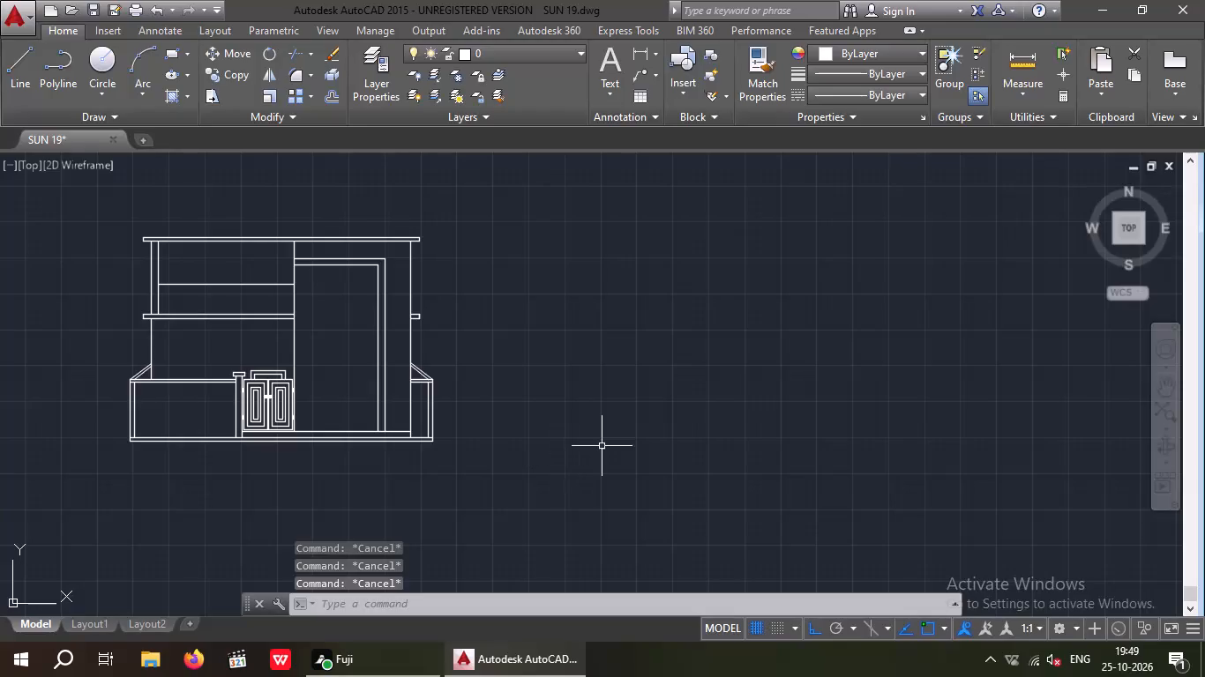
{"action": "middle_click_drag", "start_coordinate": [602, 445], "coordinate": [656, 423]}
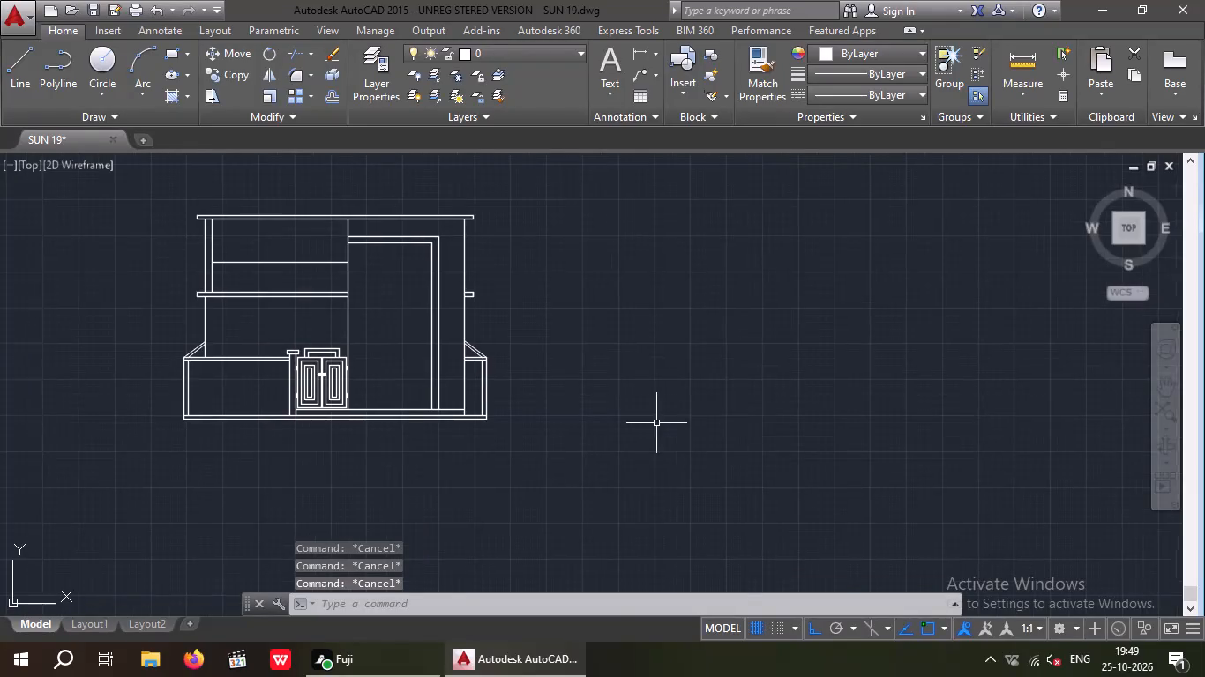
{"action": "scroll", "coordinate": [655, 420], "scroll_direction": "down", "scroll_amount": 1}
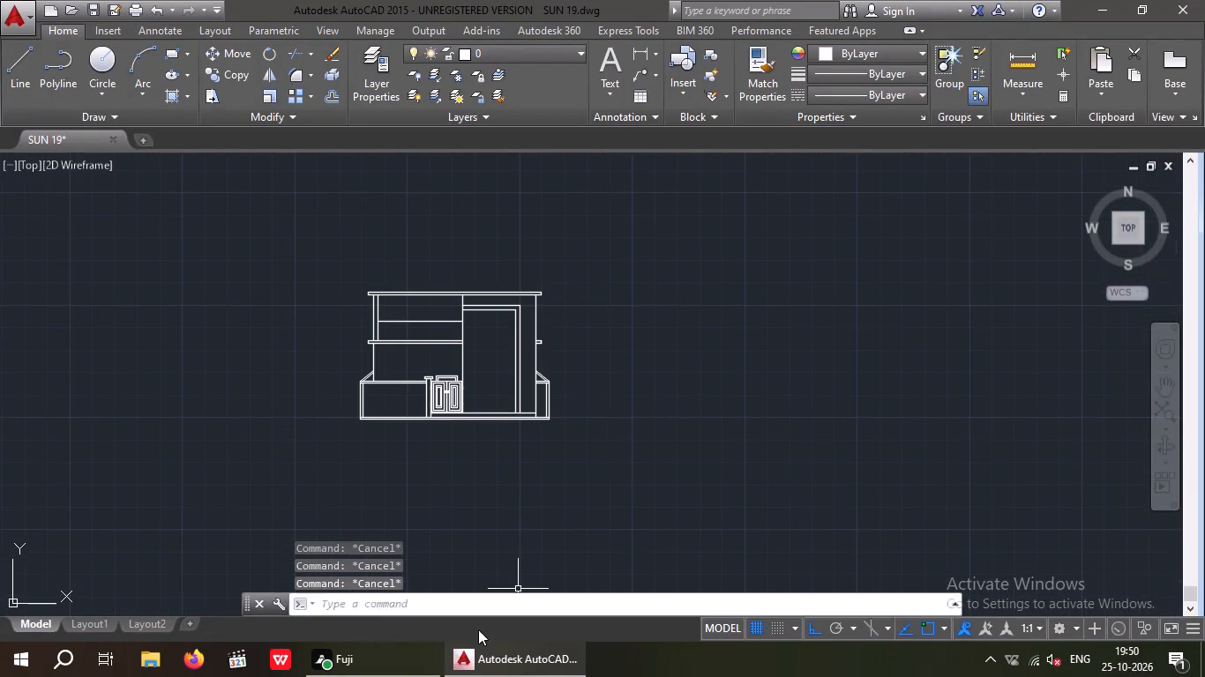
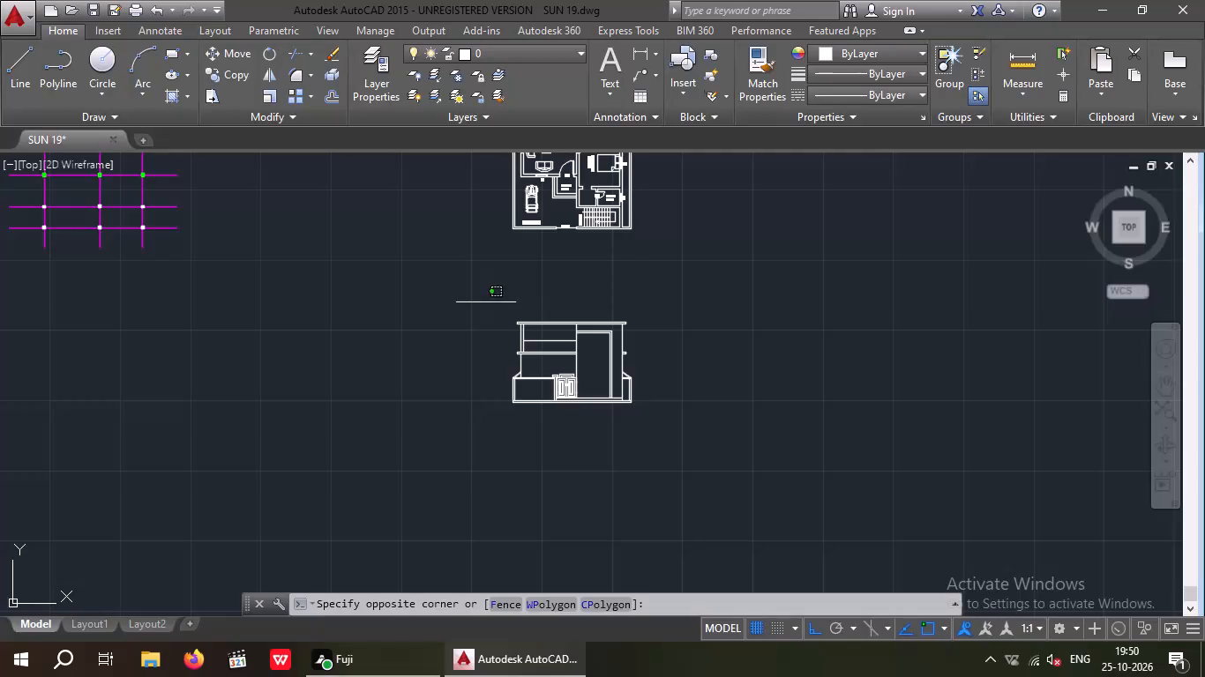
Move the whole front elevation under the dimensioned floor plan, aligning its left house wall with the plan's left outer wall corner.
{"action": "left_click", "coordinate": [665, 423]}
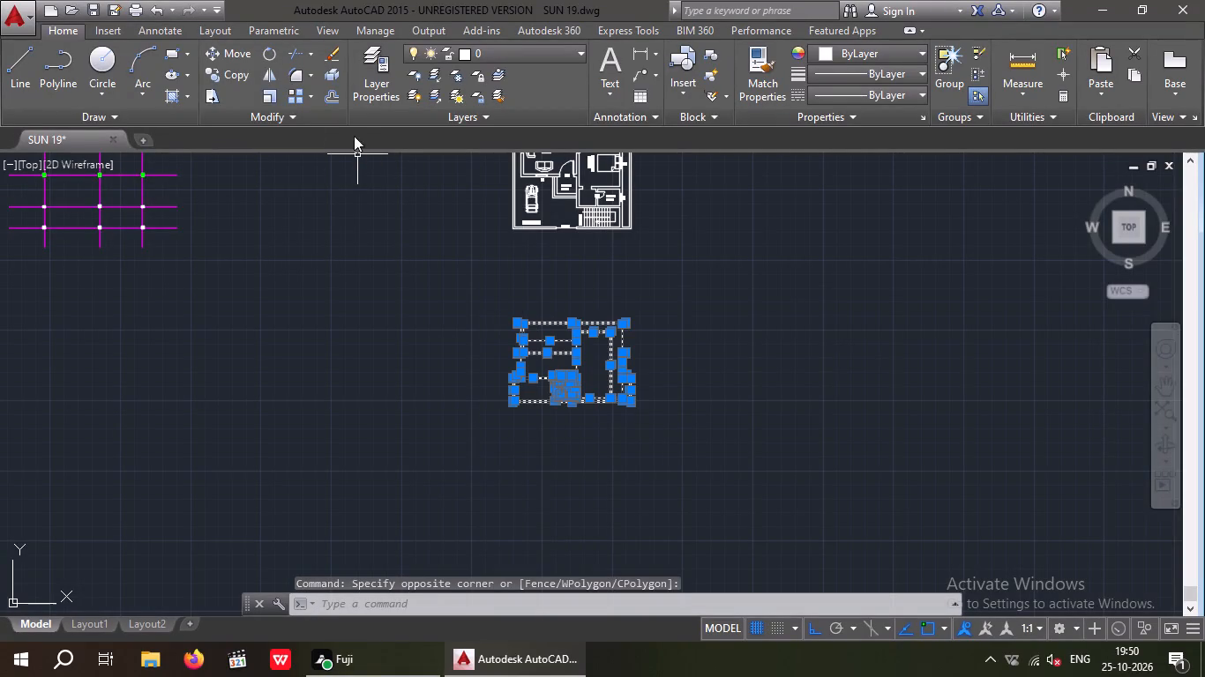
{"action": "left_click", "coordinate": [222, 54]}
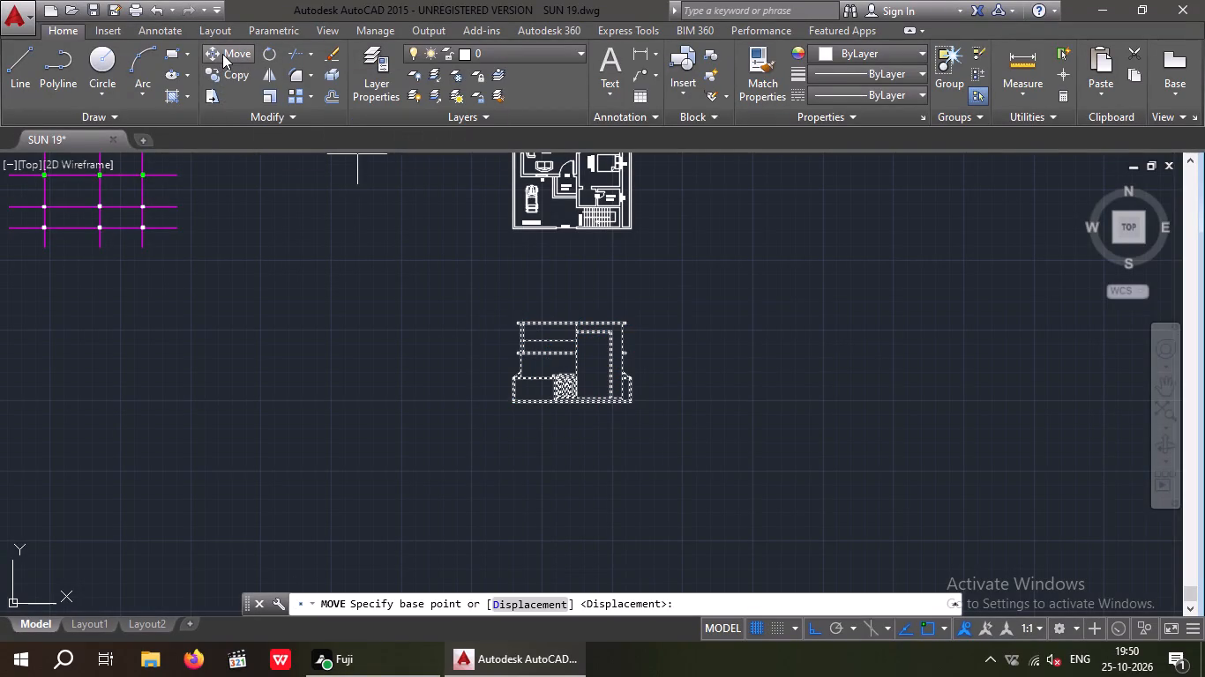
{"action": "scroll", "coordinate": [516, 319], "scroll_direction": "up", "scroll_amount": 3}
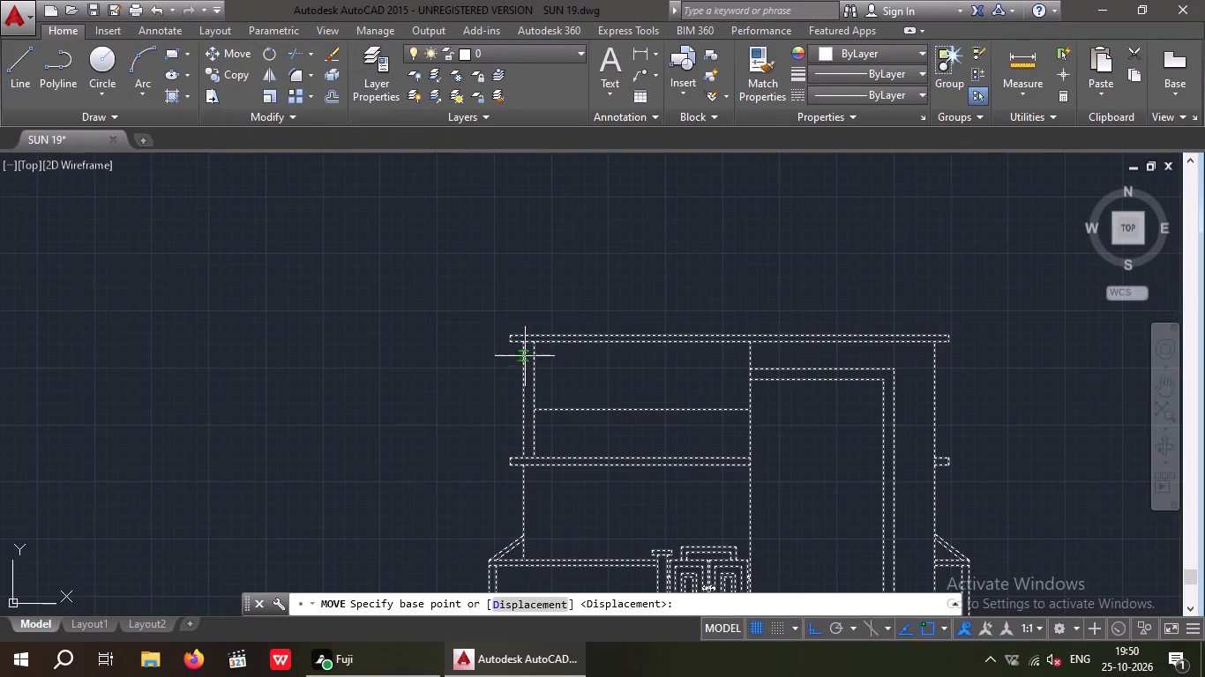
{"action": "left_click_drag", "start_coordinate": [522, 338], "coordinate": [507, 340]}
{"action": "middle_click_drag", "start_coordinate": [402, 341], "coordinate": [566, 341]}
{"action": "scroll", "coordinate": [579, 338], "scroll_direction": "down", "scroll_amount": 2}
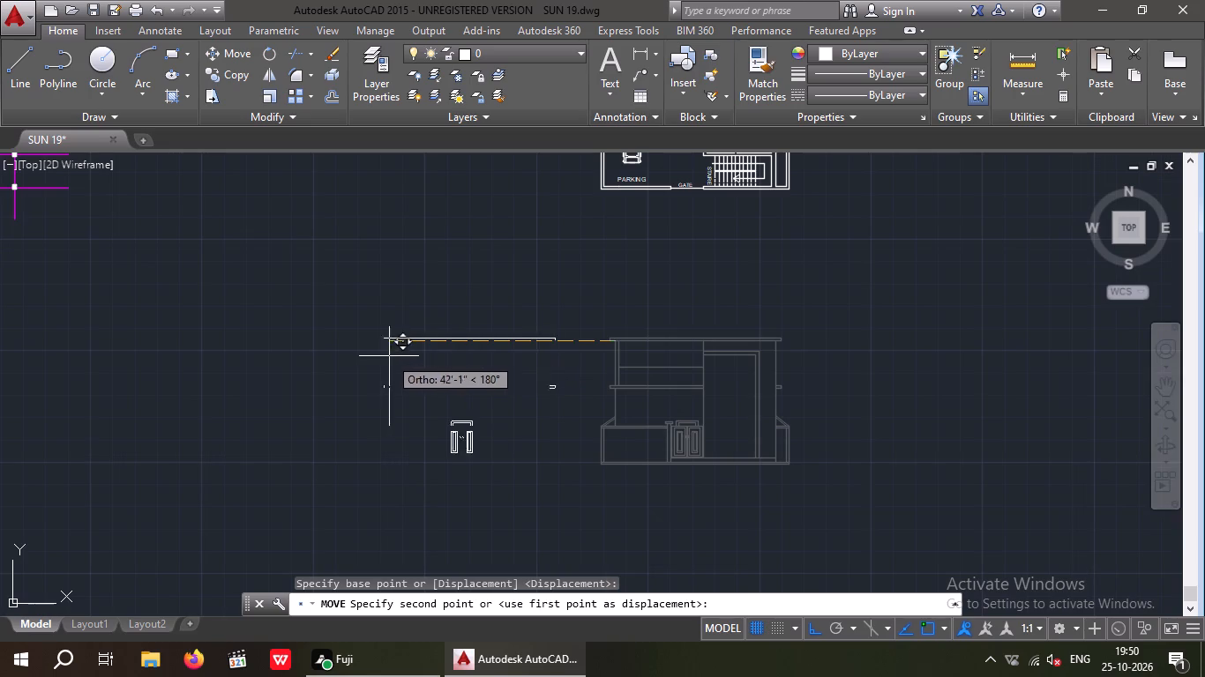
{"action": "middle_click_drag", "start_coordinate": [389, 355], "coordinate": [713, 333]}
{"action": "middle_click_drag", "start_coordinate": [431, 285], "coordinate": [790, 346]}
{"action": "scroll", "coordinate": [257, 294], "scroll_direction": "up", "scroll_amount": 1}
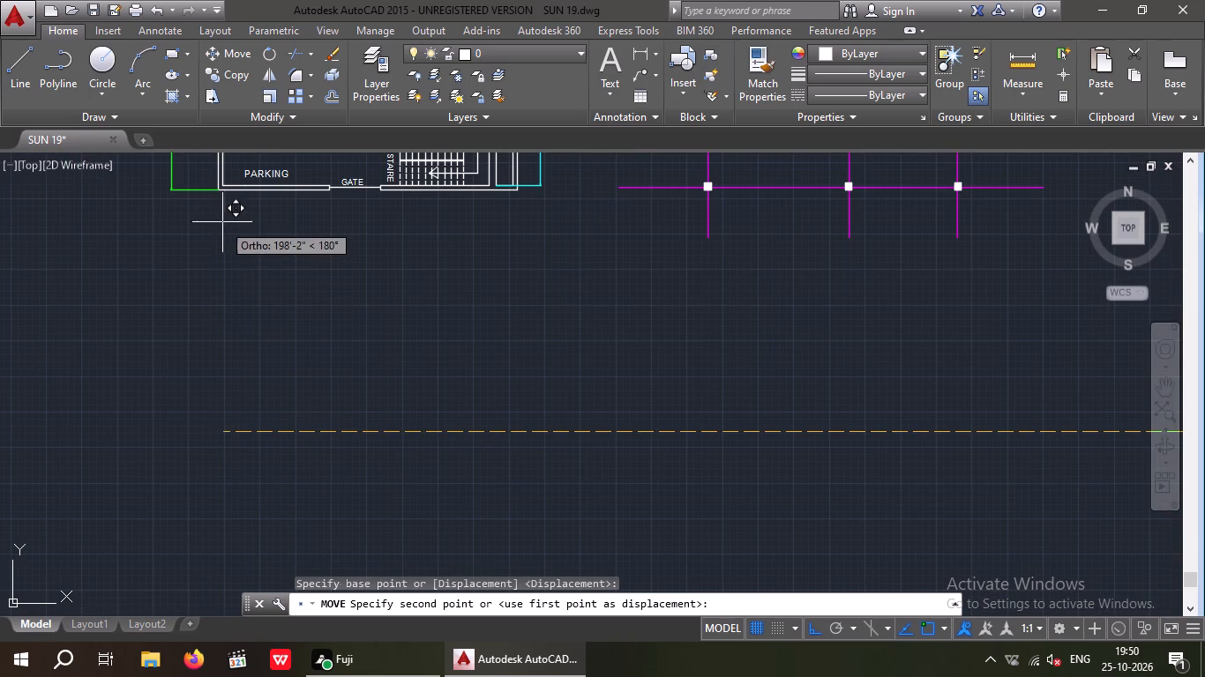
{"action": "left_click", "coordinate": [212, 423]}
Move the whole front elevation straight up about 14'-9", closer to the dimensioned floor plan.
{"action": "middle_click_drag", "start_coordinate": [237, 381], "coordinate": [310, 314]}
{"action": "scroll", "coordinate": [349, 326], "scroll_direction": "down", "scroll_amount": 1}
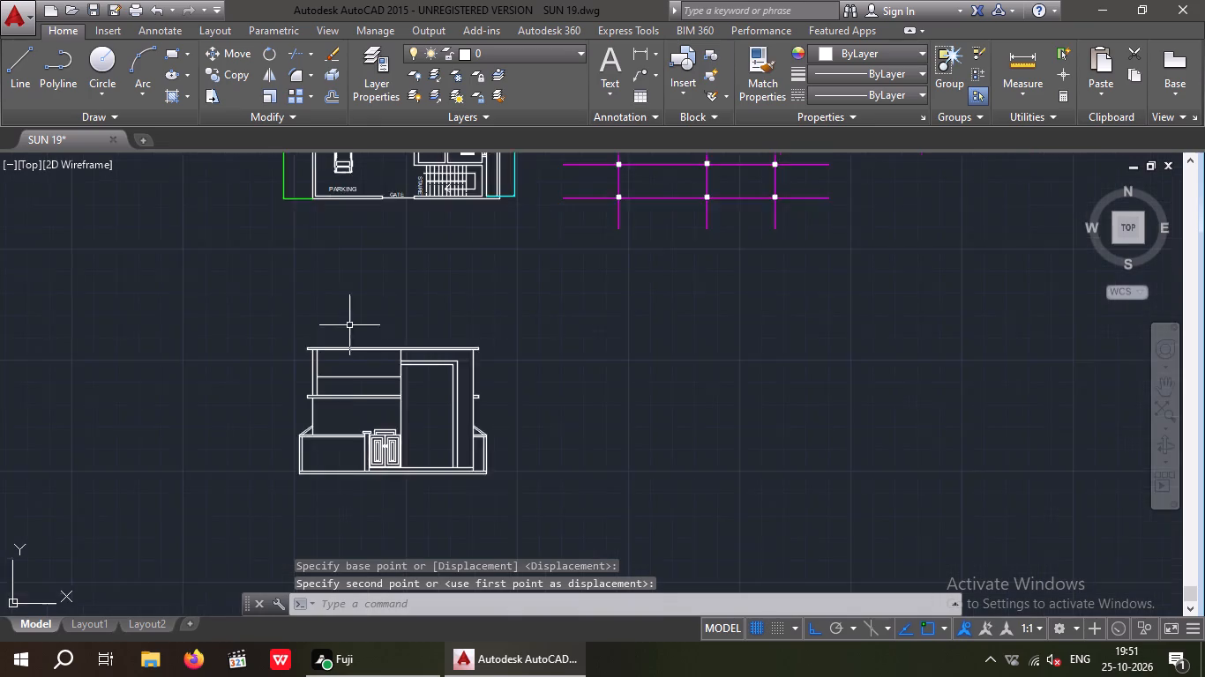
{"action": "scroll", "coordinate": [349, 325], "scroll_direction": "down", "scroll_amount": 1}
{"action": "left_click_drag", "start_coordinate": [272, 317], "coordinate": [385, 332]}
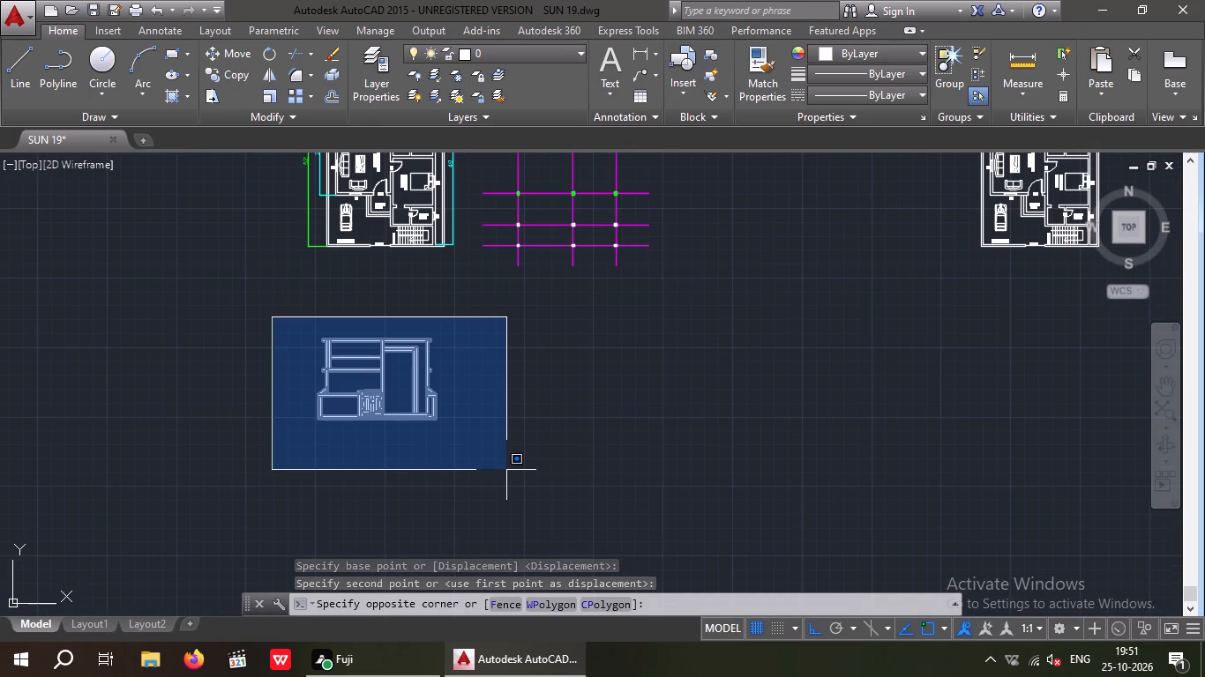
{"action": "left_click", "coordinate": [506, 470]}
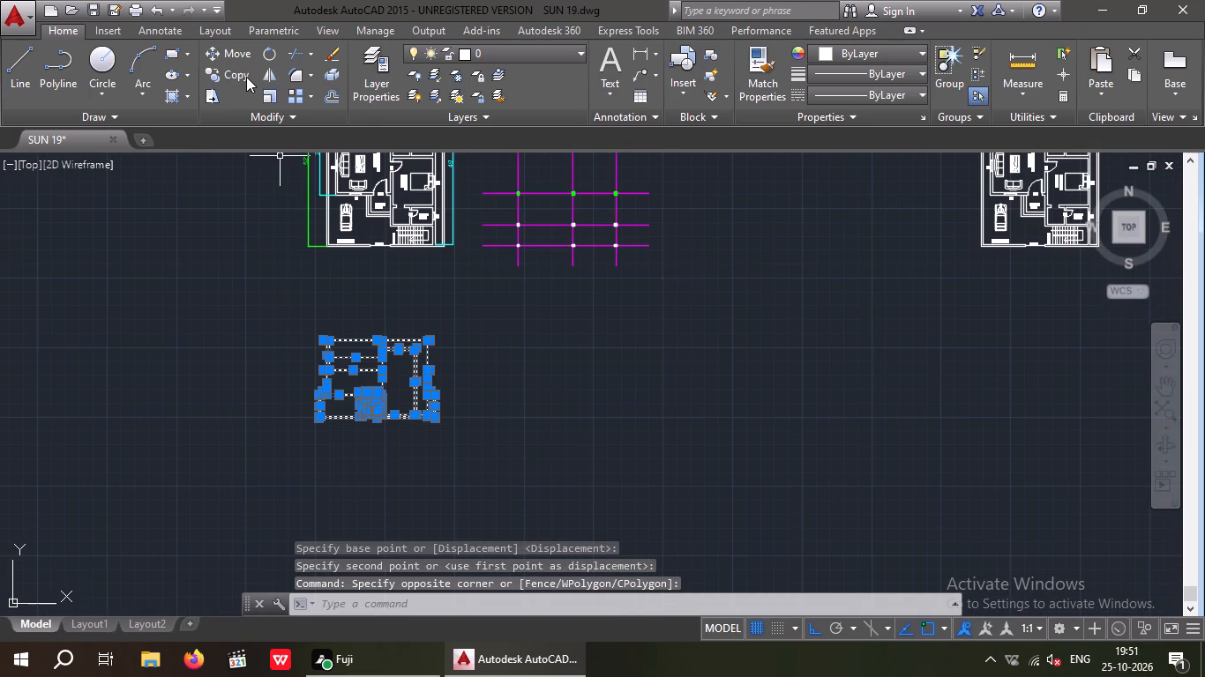
{"action": "left_click", "coordinate": [245, 63]}
{"action": "scroll", "coordinate": [339, 330], "scroll_direction": "up", "scroll_amount": 3}
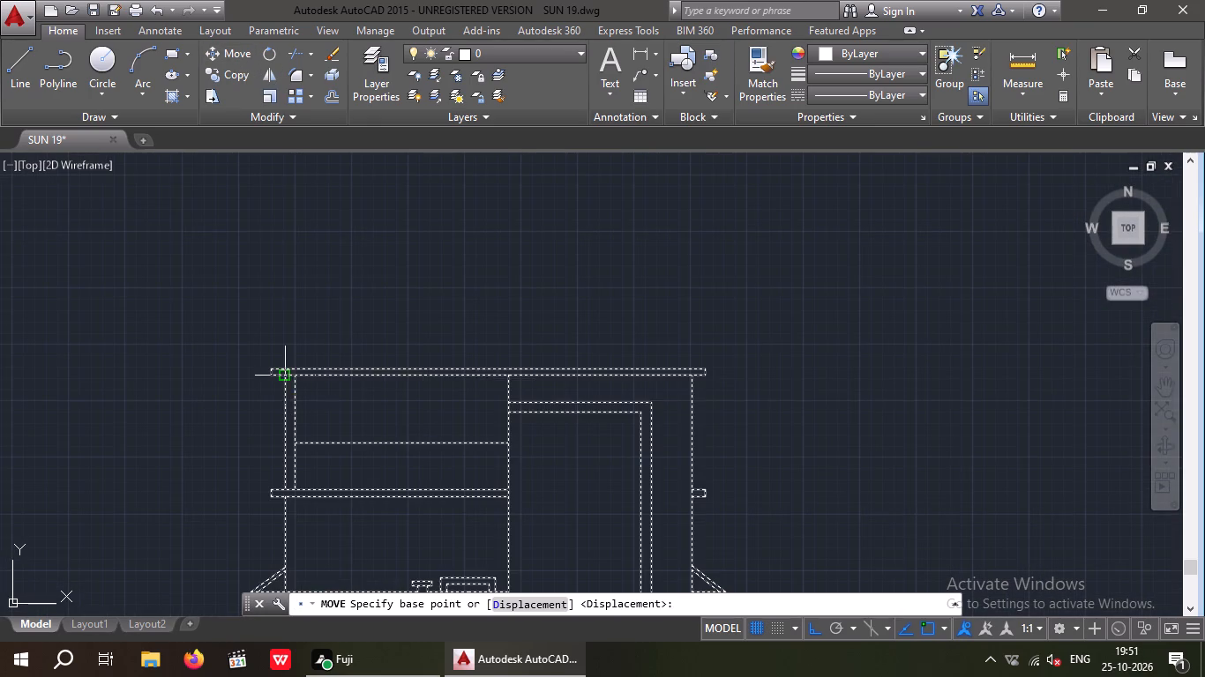
{"action": "left_click", "coordinate": [282, 378]}
{"action": "middle_click_drag", "start_coordinate": [309, 306], "coordinate": [310, 373]}
{"action": "scroll", "coordinate": [307, 361], "scroll_direction": "down", "scroll_amount": 1}
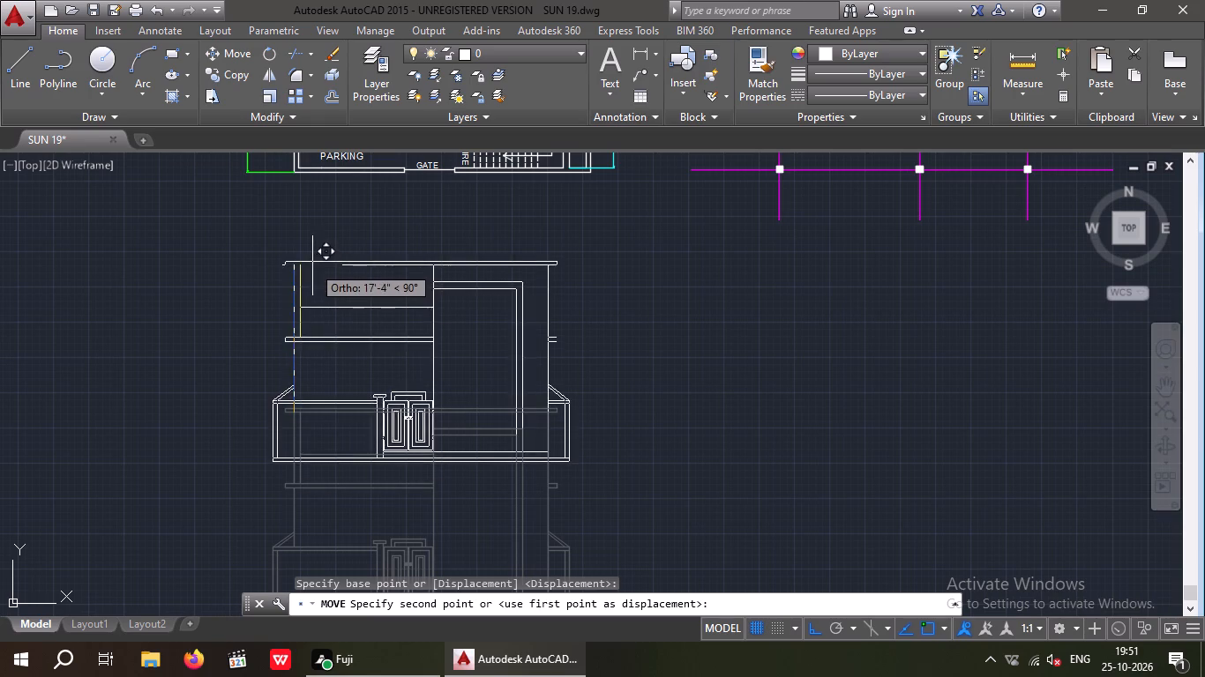
{"action": "left_click", "coordinate": [311, 287]}
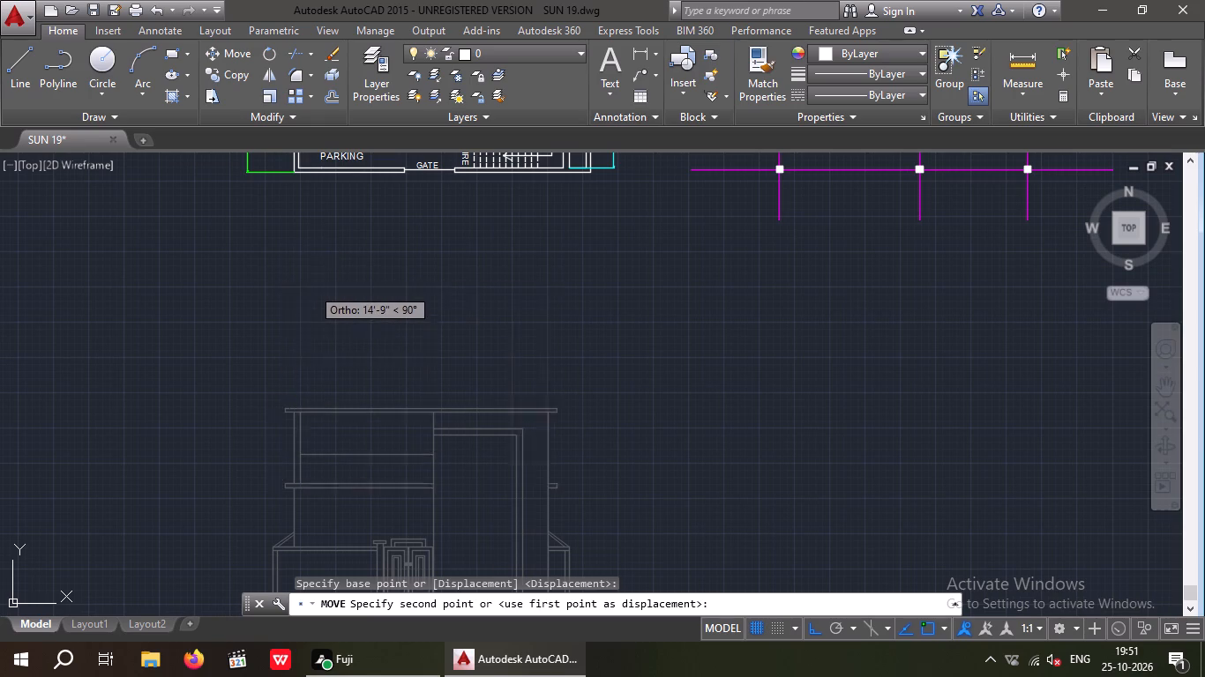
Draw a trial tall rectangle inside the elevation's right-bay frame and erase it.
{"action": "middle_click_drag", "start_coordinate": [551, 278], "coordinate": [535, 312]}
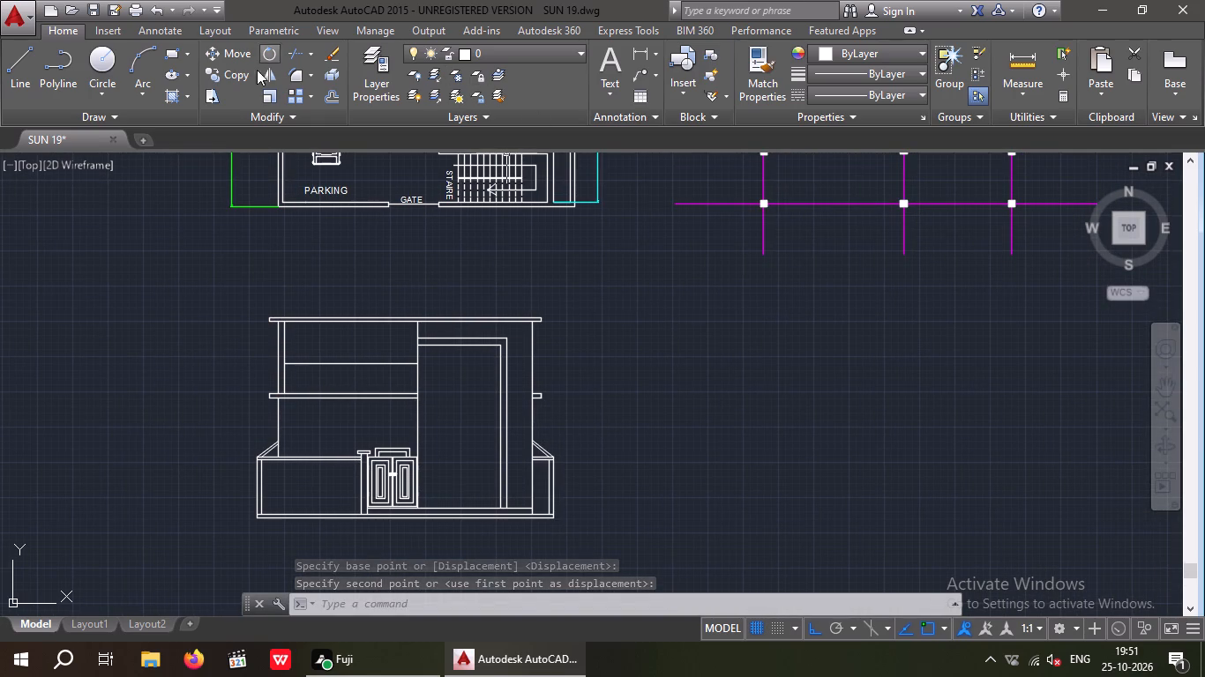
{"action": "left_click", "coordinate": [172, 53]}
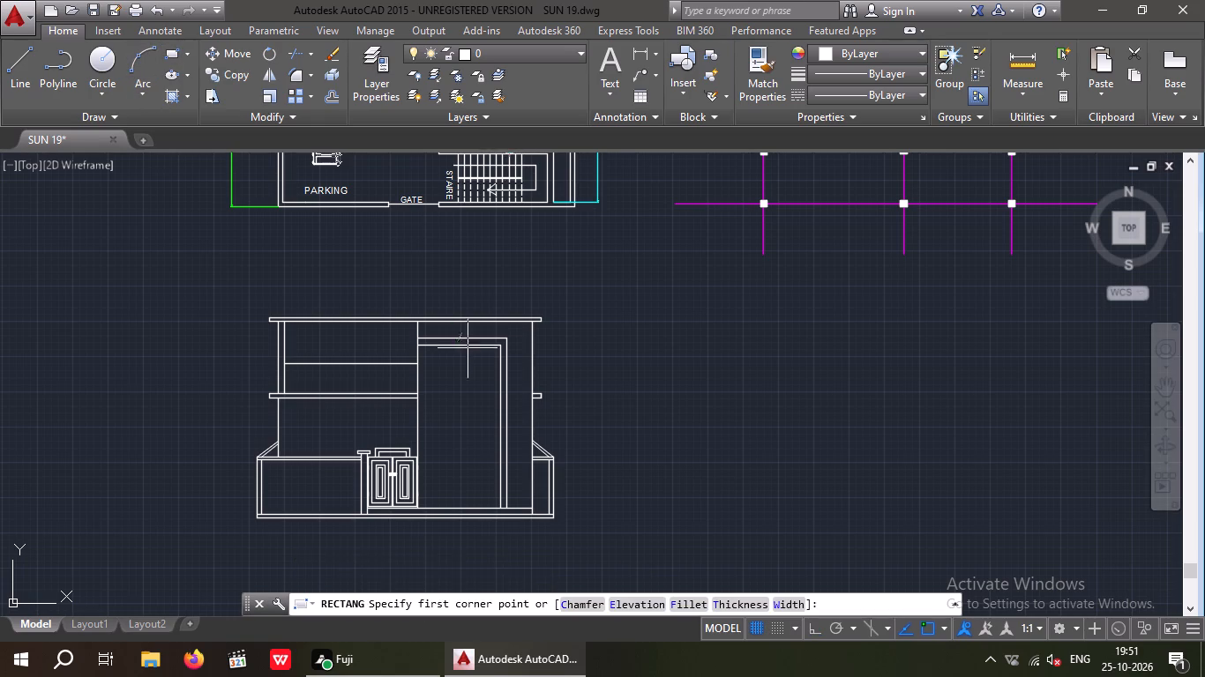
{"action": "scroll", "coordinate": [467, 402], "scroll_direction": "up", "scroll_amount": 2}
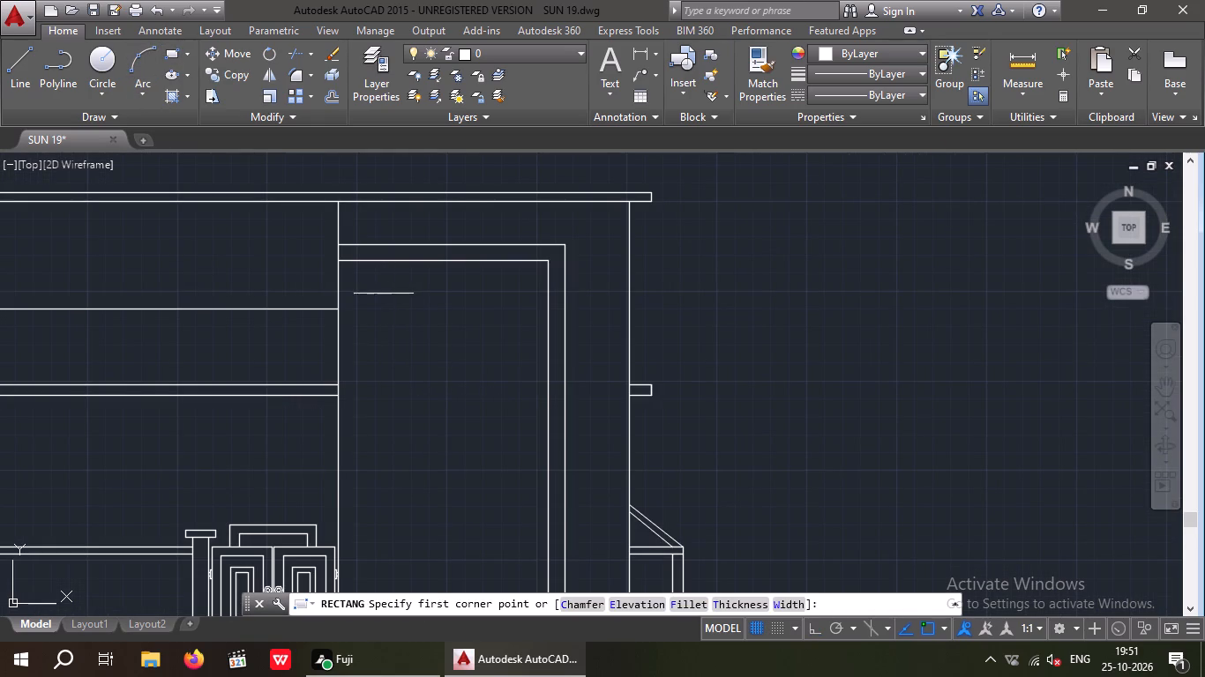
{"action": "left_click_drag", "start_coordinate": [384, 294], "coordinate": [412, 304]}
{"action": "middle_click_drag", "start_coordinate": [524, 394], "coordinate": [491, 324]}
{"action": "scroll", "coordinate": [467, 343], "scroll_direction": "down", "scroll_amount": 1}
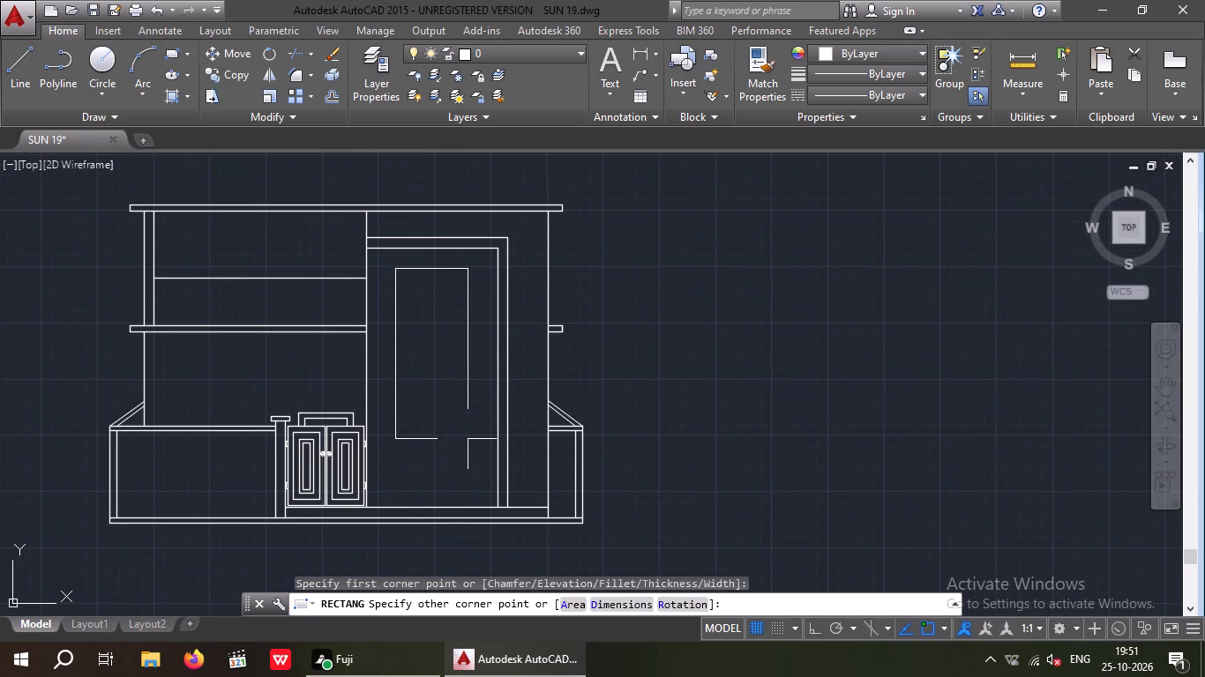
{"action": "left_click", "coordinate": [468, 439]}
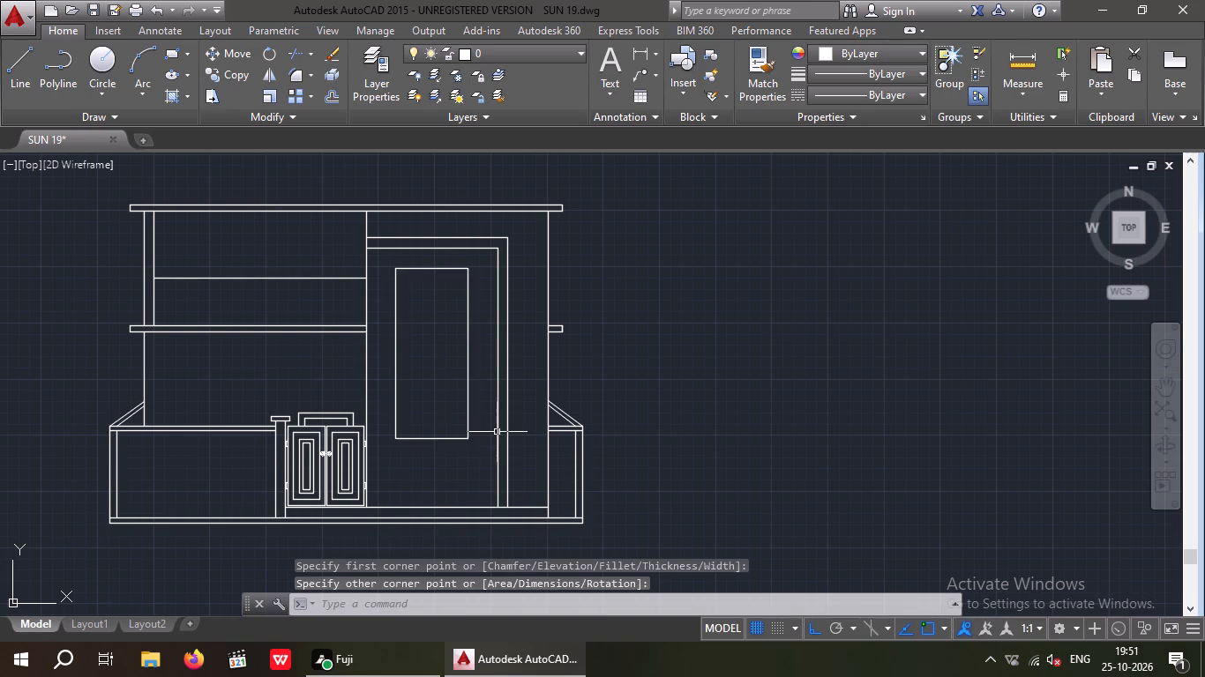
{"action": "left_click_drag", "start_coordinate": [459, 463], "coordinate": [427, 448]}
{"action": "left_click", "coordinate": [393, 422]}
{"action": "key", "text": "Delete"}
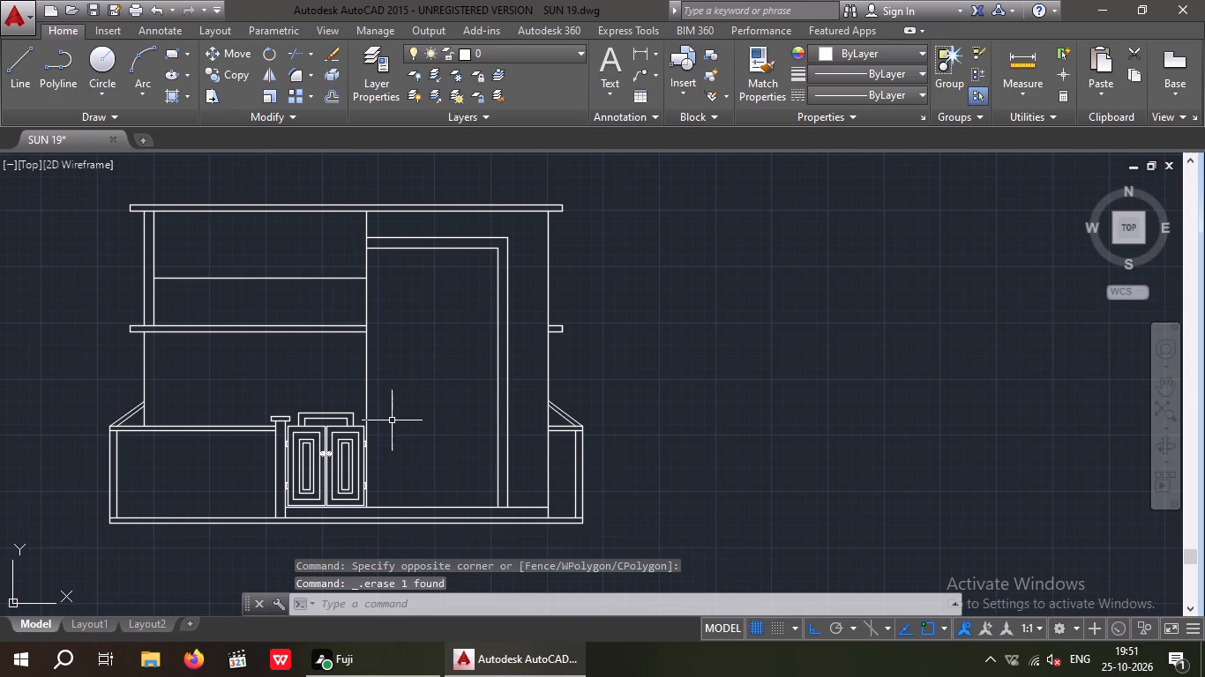
Draw a tall, narrow window rectangle freehand inside the elevation's right-bay frame, clear of the frame and the floor line.
{"action": "left_click", "coordinate": [174, 53]}
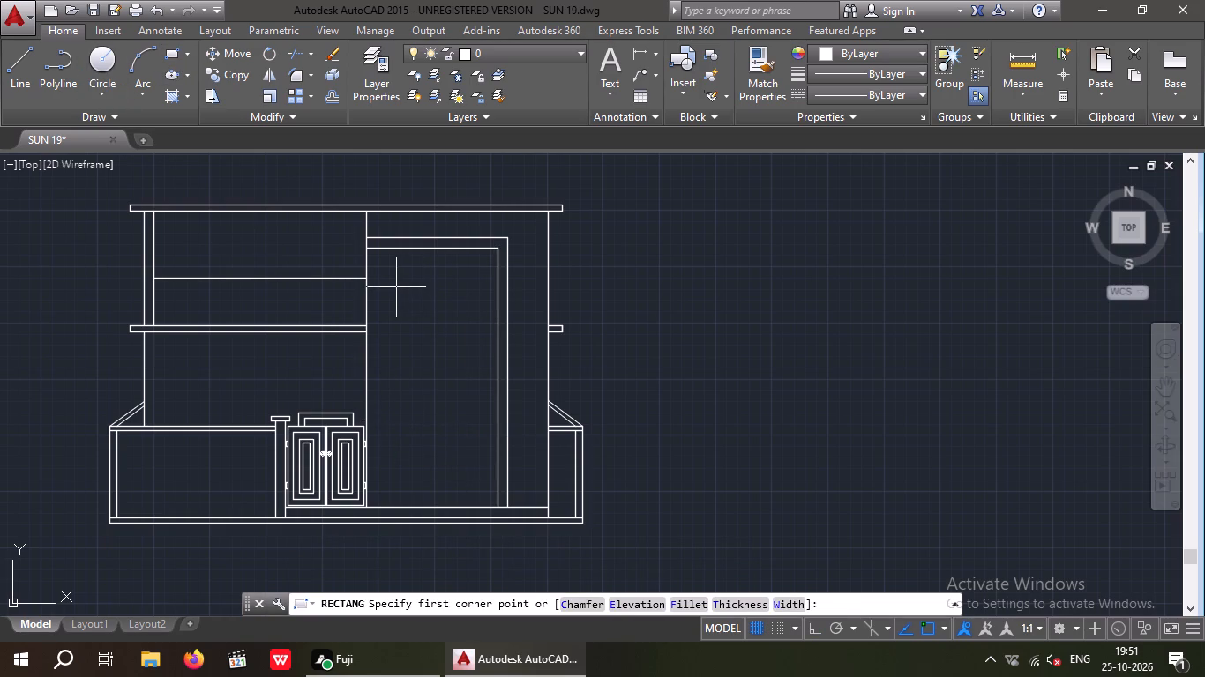
{"action": "left_click", "coordinate": [396, 287]}
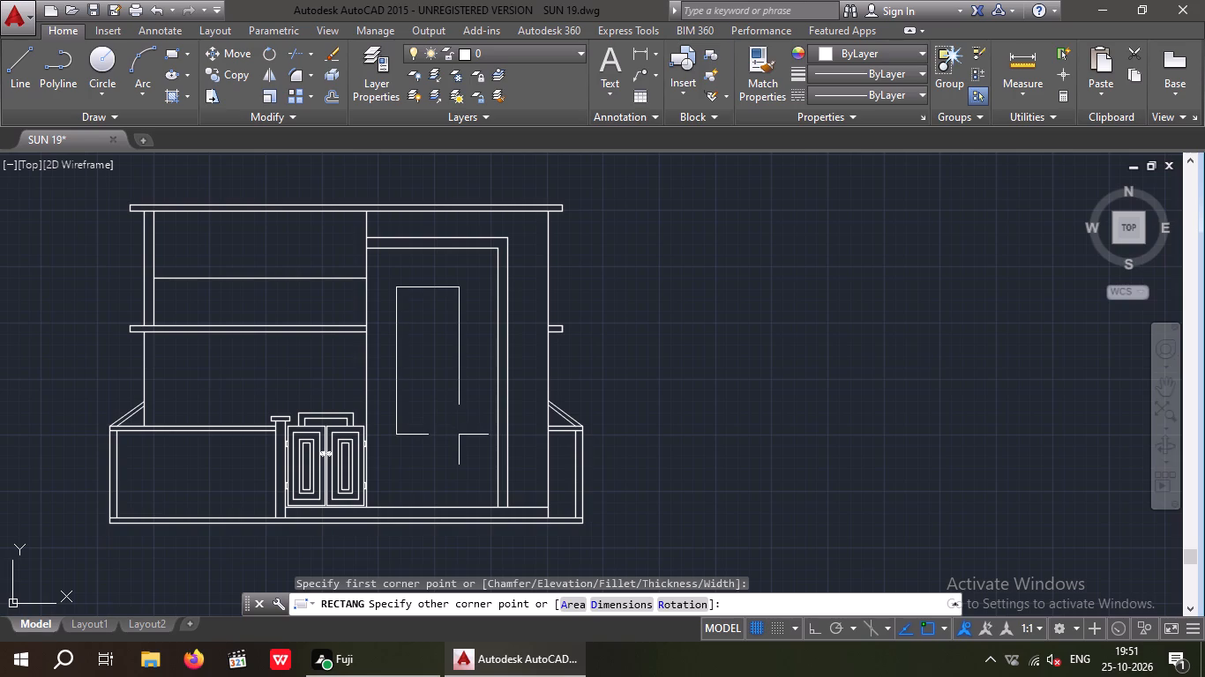
{"action": "left_click", "coordinate": [459, 435]}
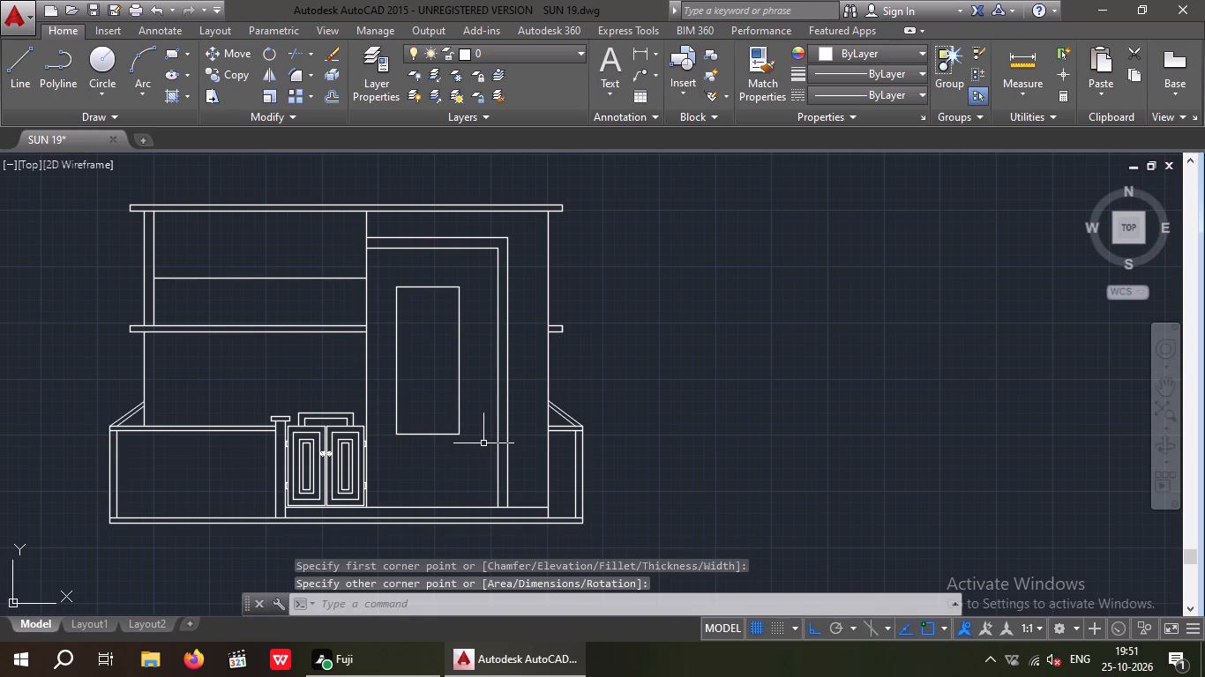
{"action": "key", "text": "Escape"}
{"action": "key", "text": "Escape"}
Offset the right-bay window rectangle 6" outward to form its surround.
{"action": "key", "text": "o"}
{"action": "key", "text": "Return"}
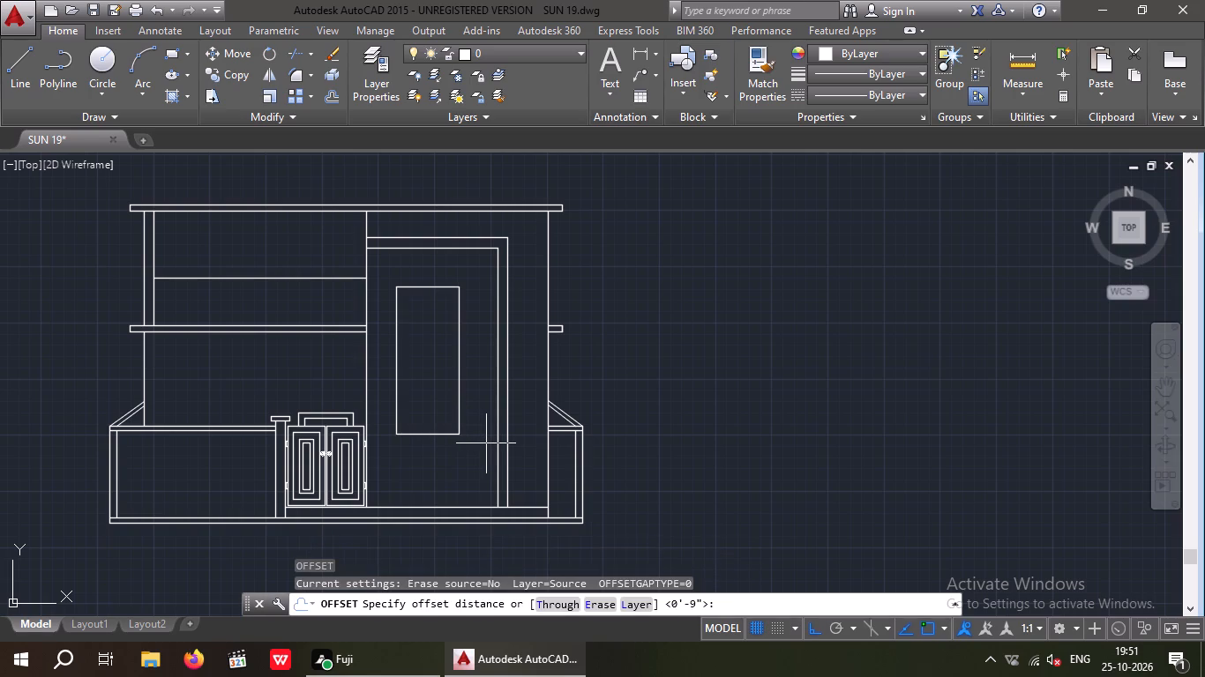
{"action": "type", "text": "6\""}
{"action": "key", "text": "Return"}
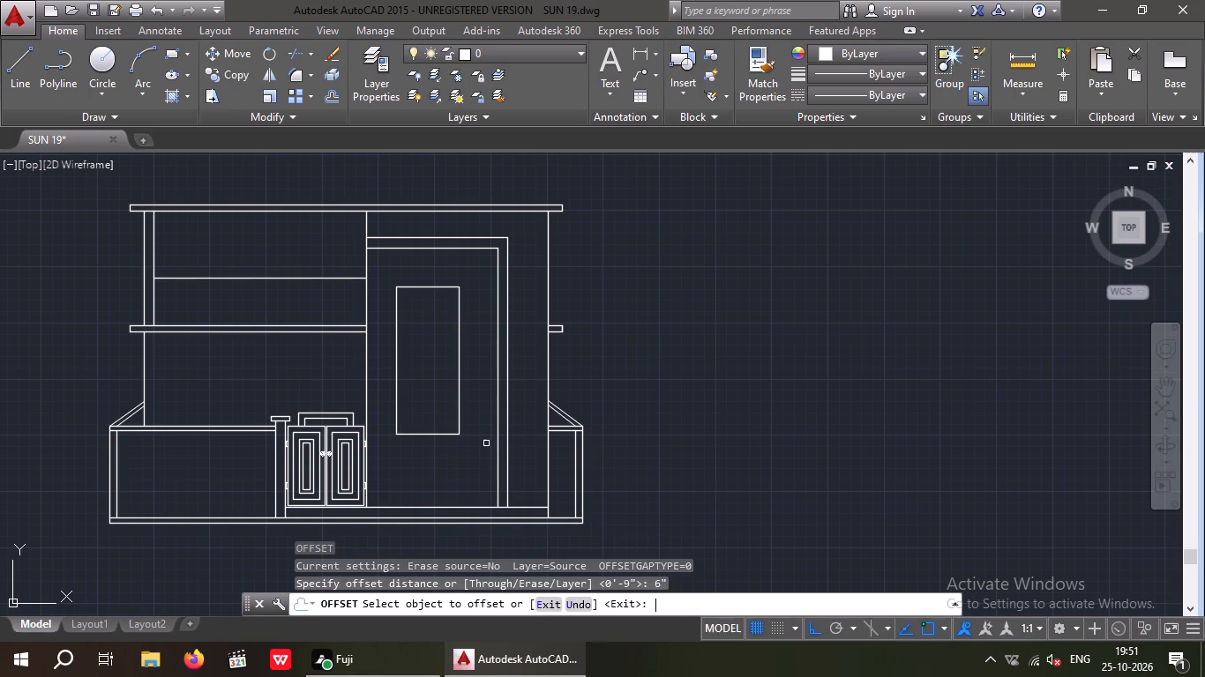
{"action": "left_click_drag", "start_coordinate": [441, 436], "coordinate": [440, 437]}
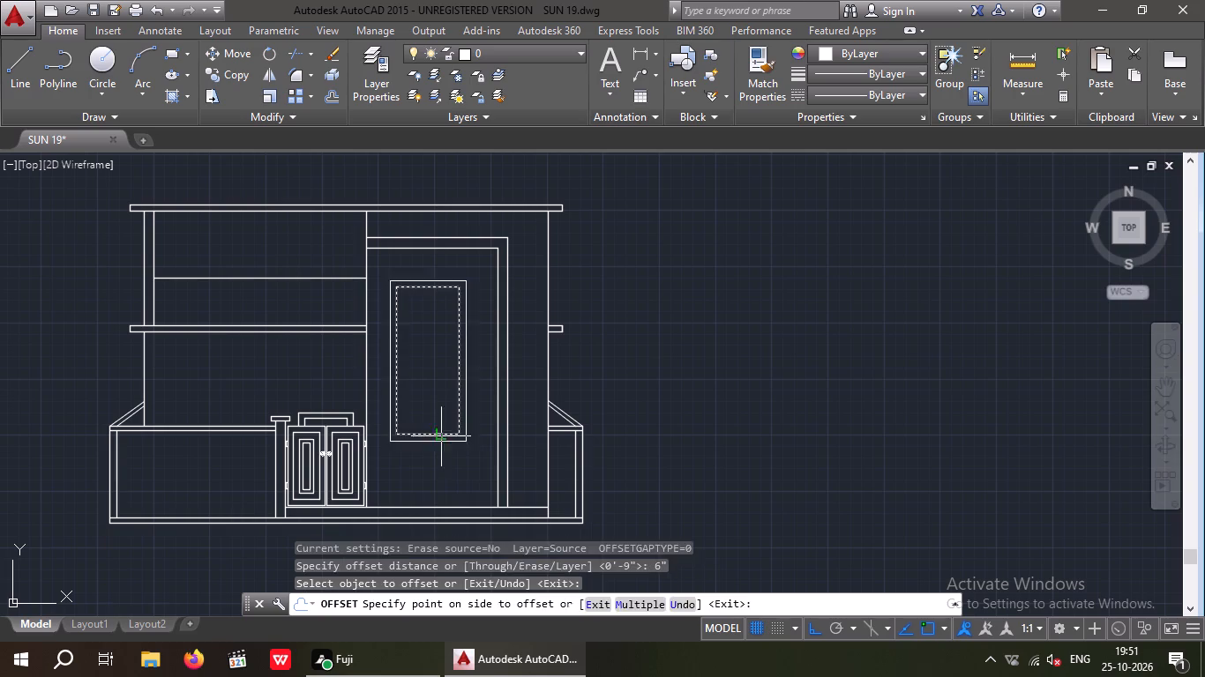
{"action": "left_click_drag", "start_coordinate": [440, 437], "coordinate": [439, 448]}
{"action": "left_click", "coordinate": [439, 456]}
{"action": "key", "text": "Escape"}
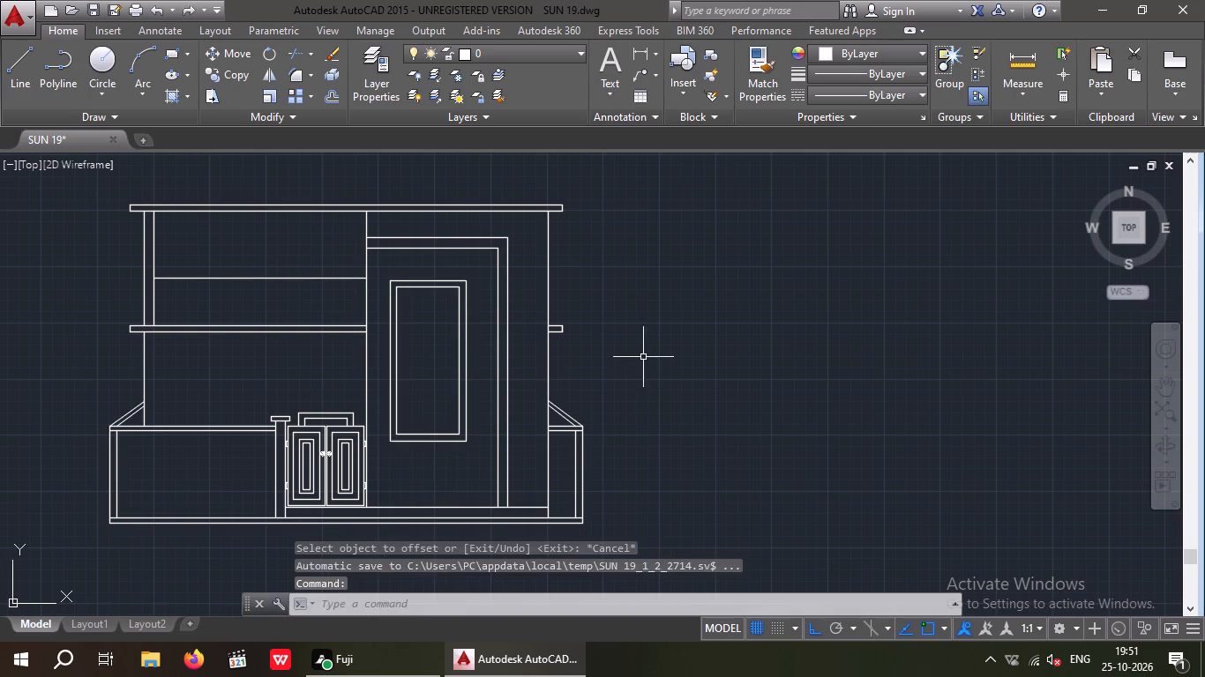
Draw a vertical projection line from the plan's lower-right inner wall corner down past the bottom of the front elevation.
{"action": "middle_click_drag", "start_coordinate": [635, 398], "coordinate": [617, 449]}
{"action": "scroll", "coordinate": [617, 405], "scroll_direction": "down", "scroll_amount": 2}
{"action": "middle_click_drag", "start_coordinate": [631, 403], "coordinate": [565, 434]}
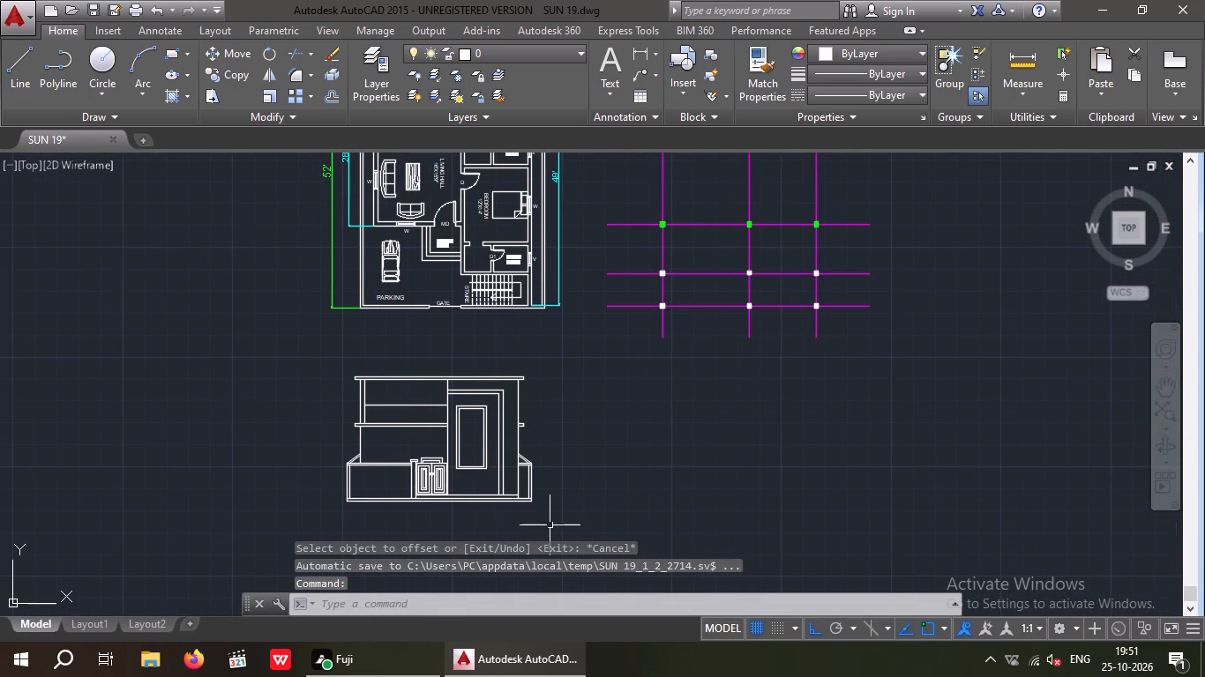
{"action": "scroll", "coordinate": [496, 359], "scroll_direction": "up", "scroll_amount": 1}
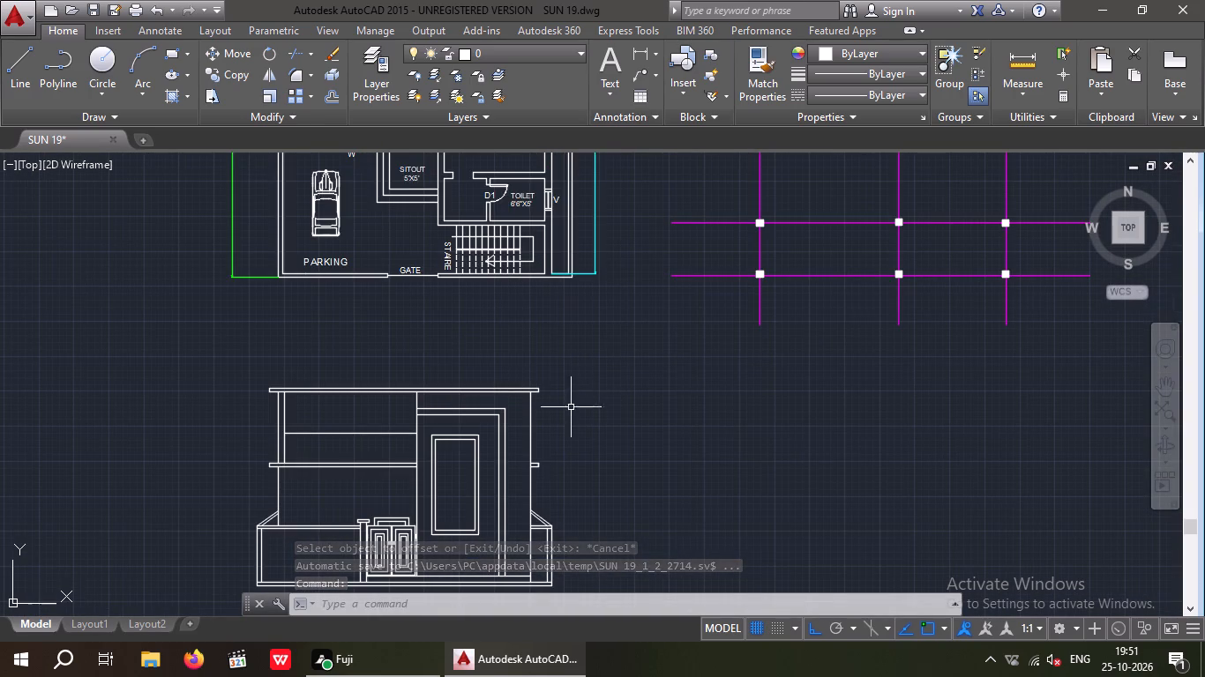
{"action": "left_click", "coordinate": [19, 70]}
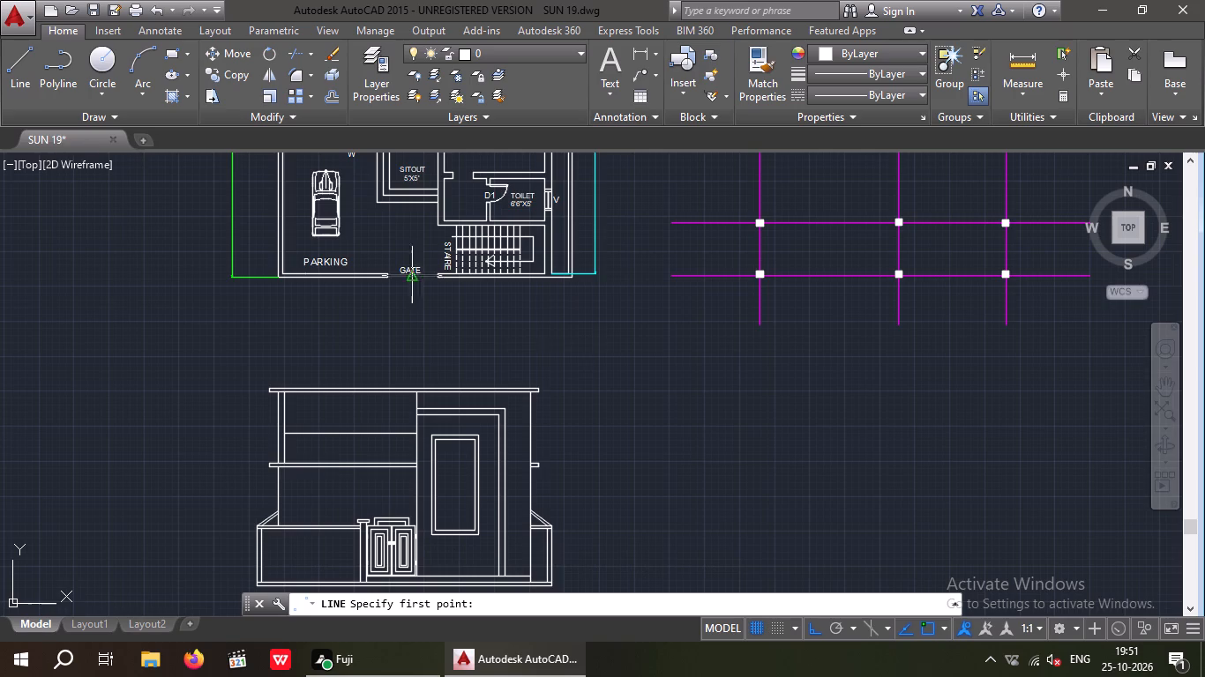
{"action": "scroll", "coordinate": [544, 314], "scroll_direction": "up", "scroll_amount": 1}
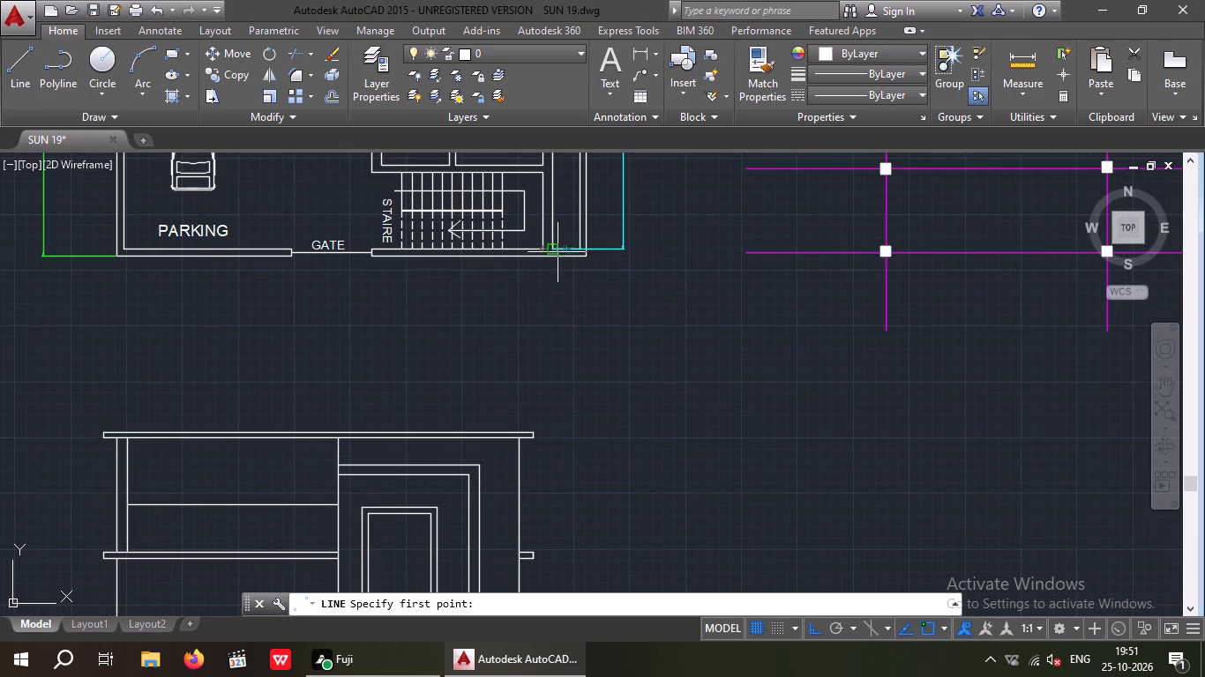
{"action": "left_click_drag", "start_coordinate": [554, 248], "coordinate": [551, 288]}
{"action": "middle_click_drag", "start_coordinate": [571, 440], "coordinate": [571, 350]}
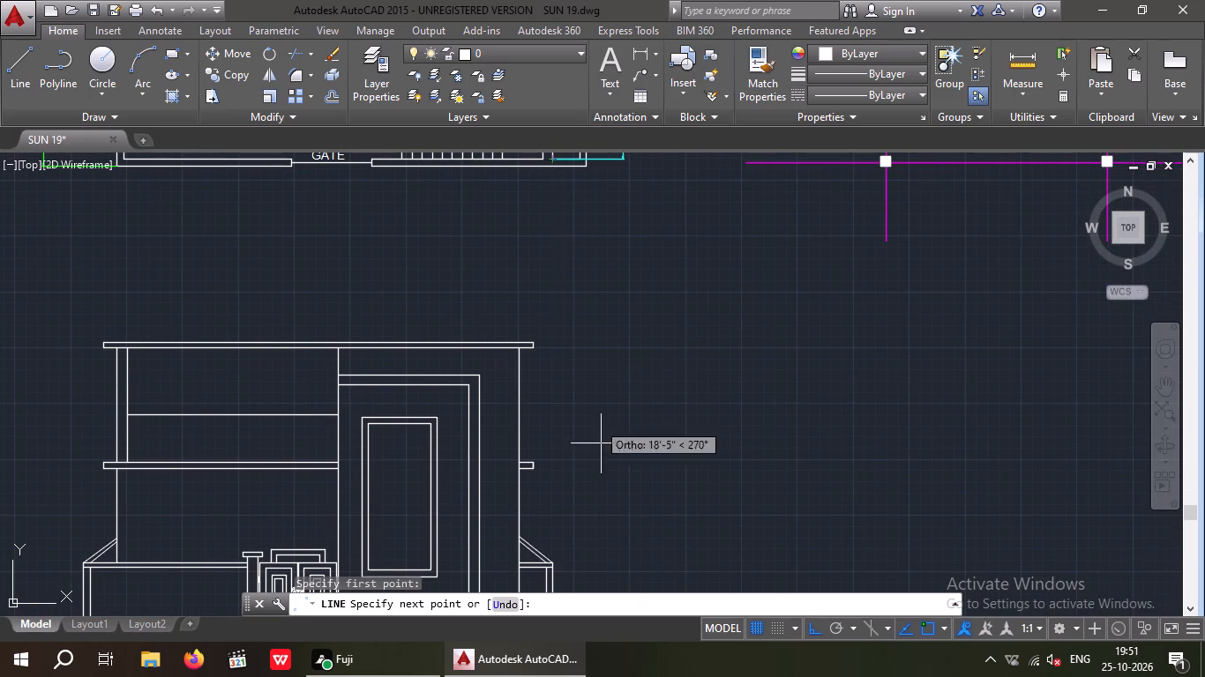
{"action": "middle_click_drag", "start_coordinate": [612, 663], "coordinate": [626, 412]}
{"action": "middle_click_drag", "start_coordinate": [608, 463], "coordinate": [608, 328]}
{"action": "middle_click_drag", "start_coordinate": [608, 361], "coordinate": [608, 271]}
{"action": "scroll", "coordinate": [610, 271], "scroll_direction": "down", "scroll_amount": 1}
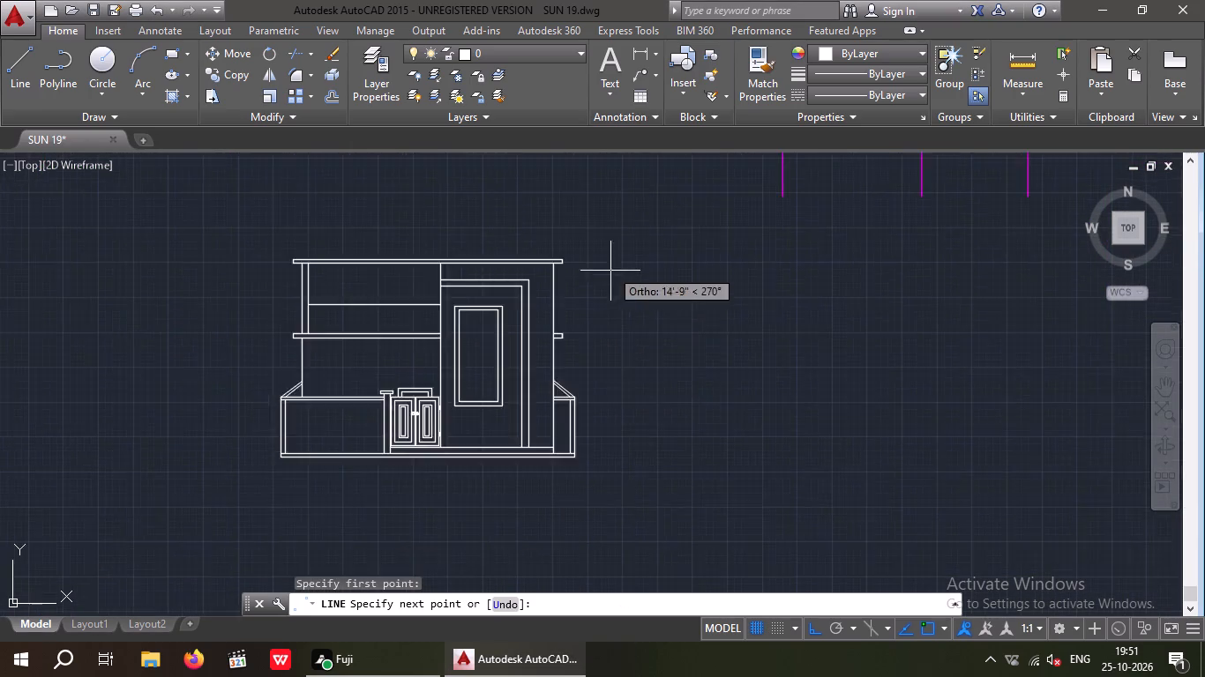
{"action": "scroll", "coordinate": [610, 272], "scroll_direction": "down", "scroll_amount": 1}
{"action": "left_click", "coordinate": [614, 533]}
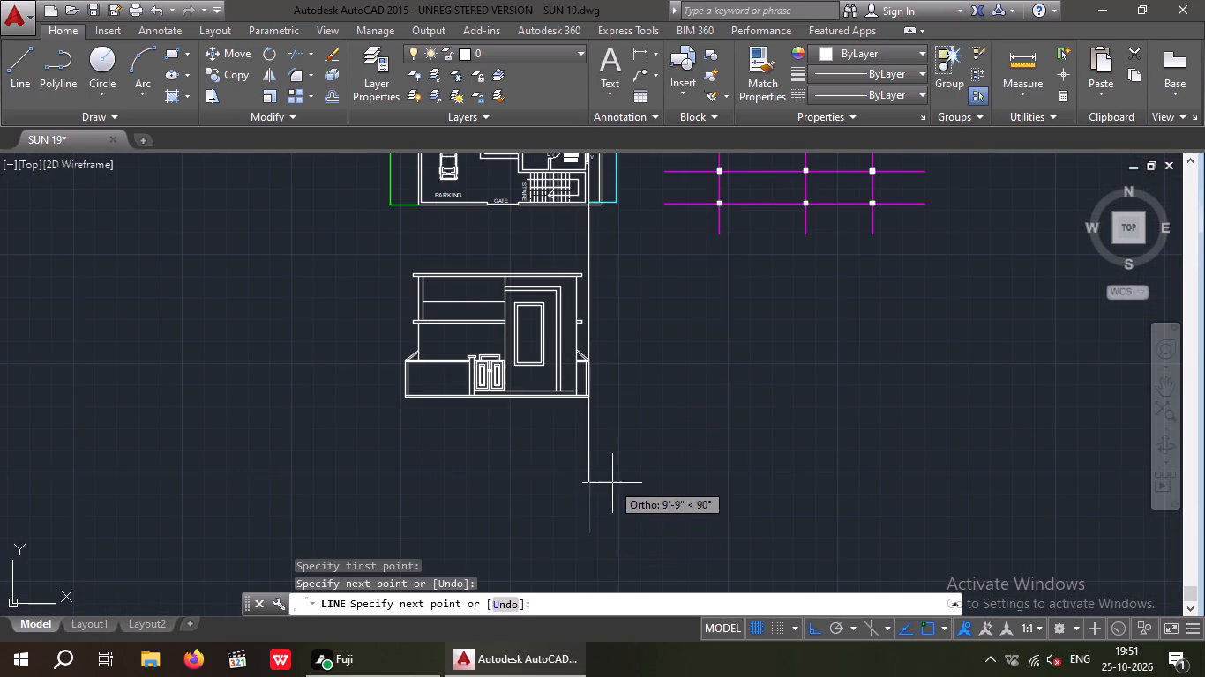
{"action": "key", "text": "Escape"}
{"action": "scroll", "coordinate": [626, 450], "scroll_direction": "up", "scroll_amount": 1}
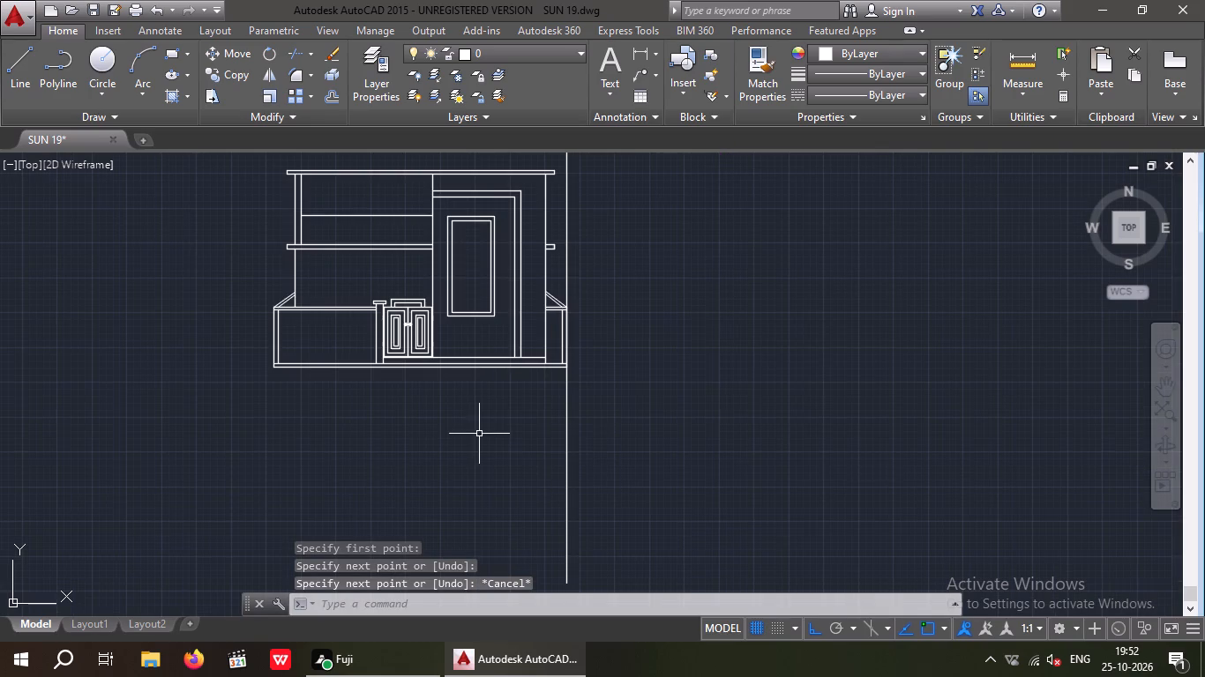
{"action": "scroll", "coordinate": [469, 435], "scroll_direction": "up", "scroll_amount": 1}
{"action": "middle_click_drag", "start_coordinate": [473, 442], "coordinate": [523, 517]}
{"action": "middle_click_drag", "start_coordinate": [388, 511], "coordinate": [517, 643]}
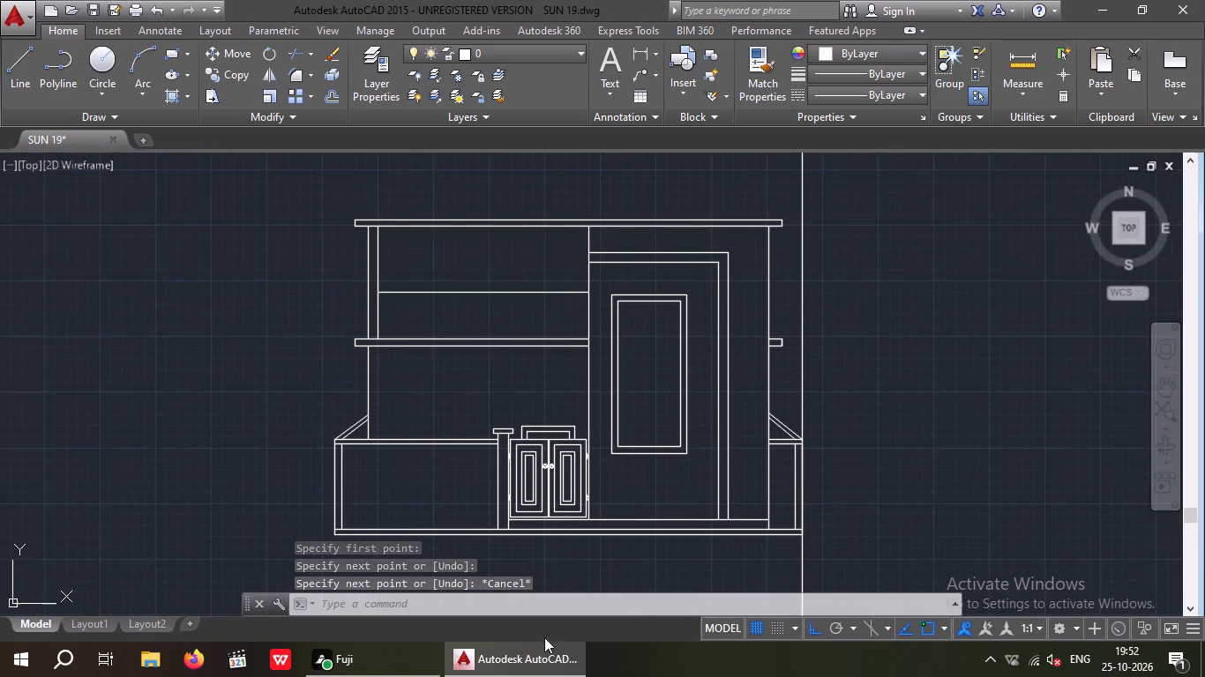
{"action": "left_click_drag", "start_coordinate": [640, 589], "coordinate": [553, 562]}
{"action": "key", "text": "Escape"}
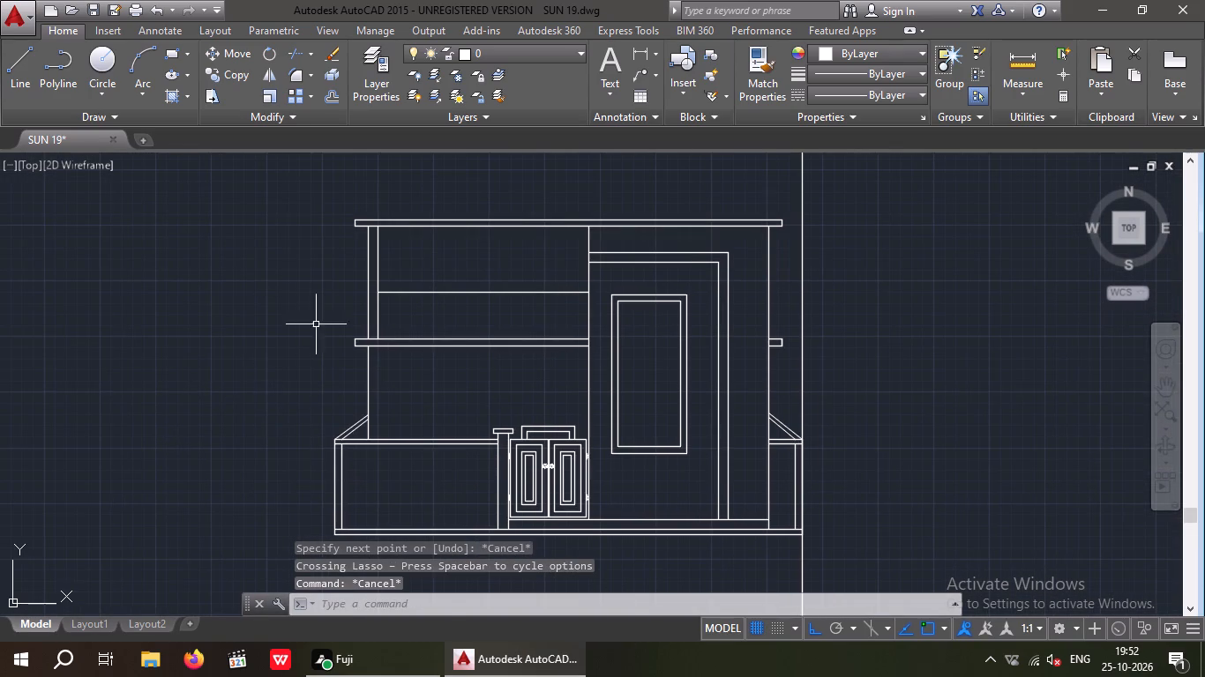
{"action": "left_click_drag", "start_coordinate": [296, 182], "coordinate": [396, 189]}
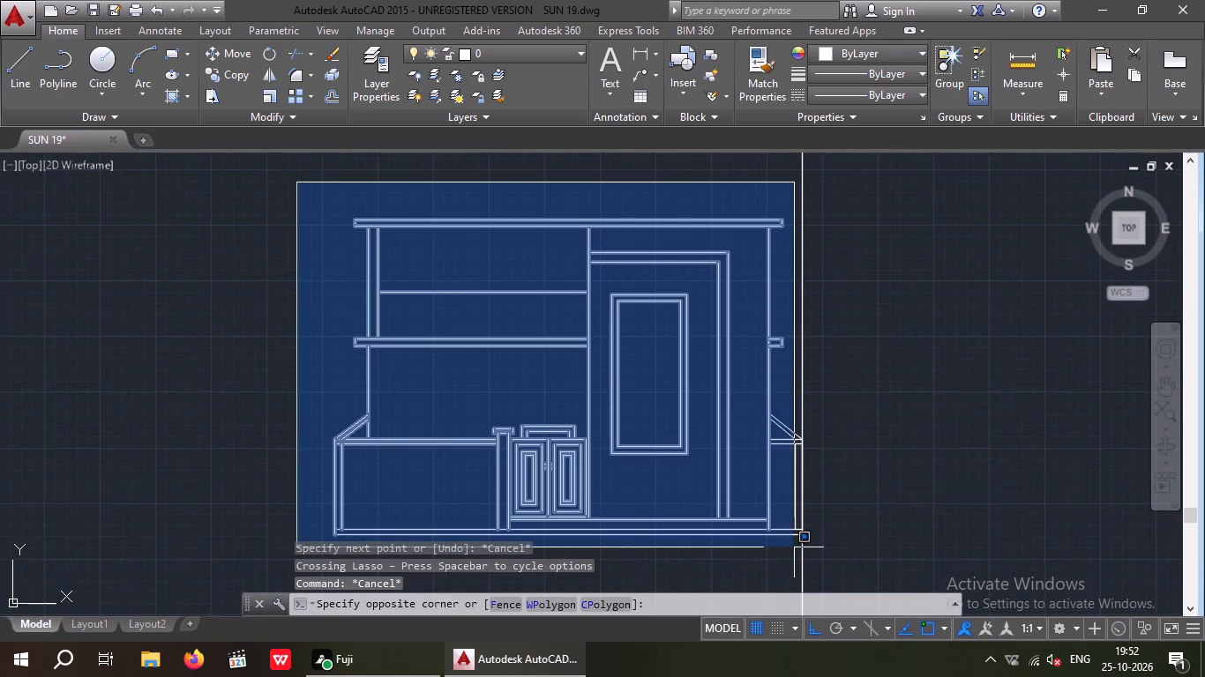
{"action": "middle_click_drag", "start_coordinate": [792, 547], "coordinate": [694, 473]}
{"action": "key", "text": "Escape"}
Erase the vertical projection line running from the plan down past the elevation's right edge.
{"action": "left_click_drag", "start_coordinate": [766, 524], "coordinate": [709, 550]}
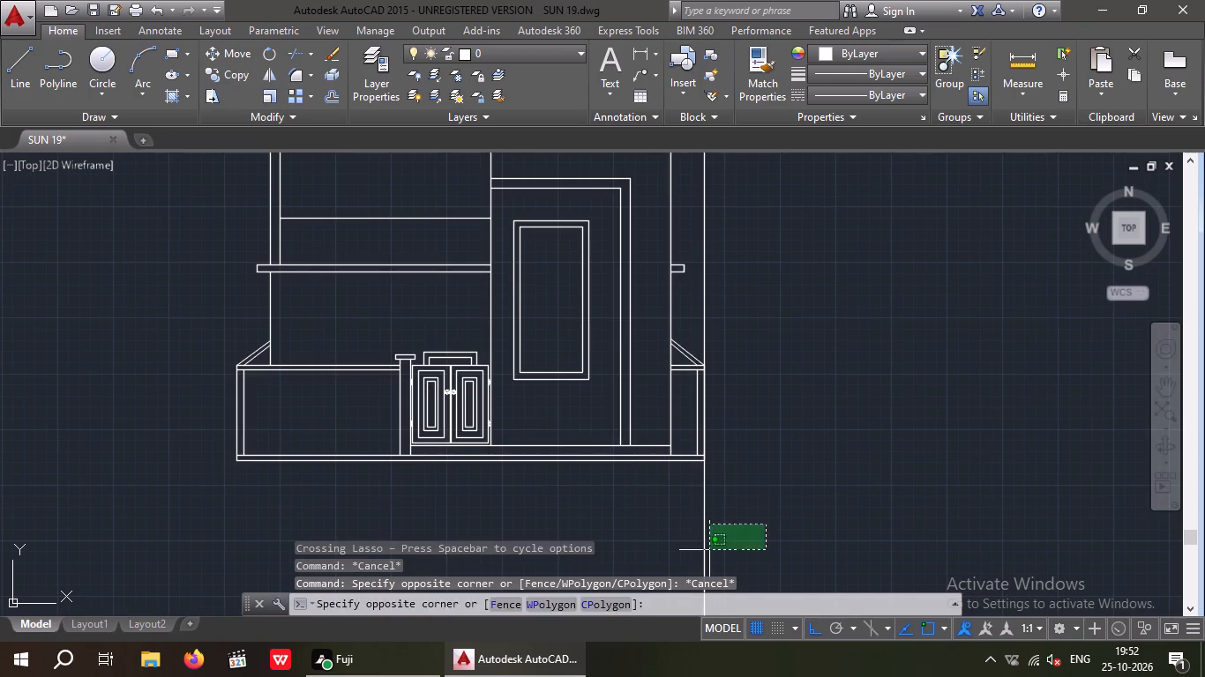
{"action": "left_click_drag", "start_coordinate": [709, 550], "coordinate": [678, 562]}
{"action": "left_click", "coordinate": [678, 562]}
{"action": "key", "text": "Delete"}
Move the whole front elevation horizontally to the left, clear of the area directly below the plan's right walls.
{"action": "middle_click_drag", "start_coordinate": [573, 480], "coordinate": [580, 484]}
{"action": "scroll", "coordinate": [599, 499], "scroll_direction": "down", "scroll_amount": 1}
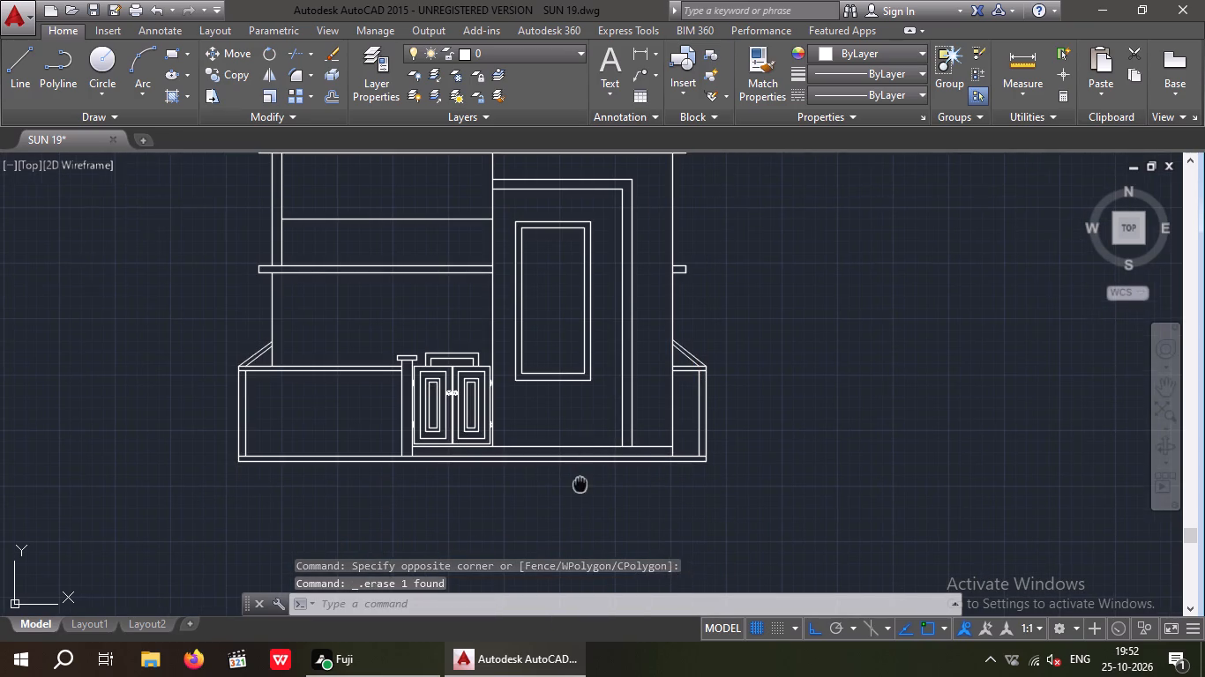
{"action": "middle_click_drag", "start_coordinate": [580, 484], "coordinate": [626, 541]}
{"action": "scroll", "coordinate": [632, 517], "scroll_direction": "down", "scroll_amount": 1}
{"action": "left_click_drag", "start_coordinate": [451, 367], "coordinate": [621, 372]}
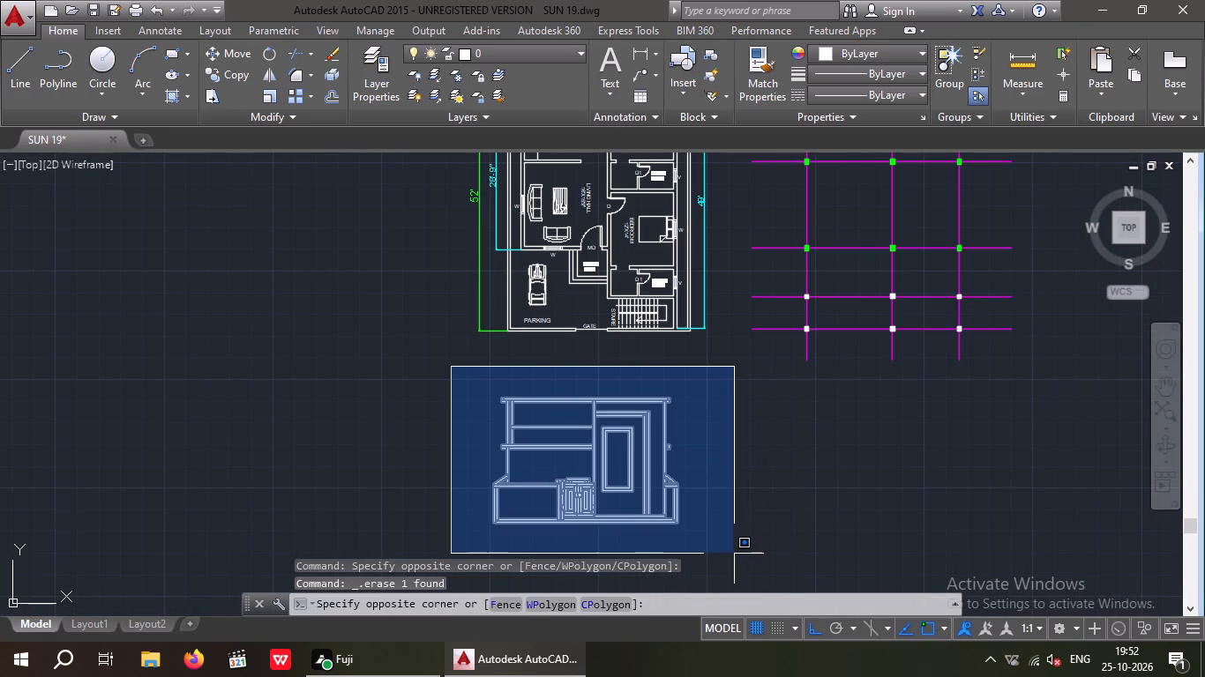
{"action": "left_click", "coordinate": [734, 554]}
{"action": "left_click", "coordinate": [219, 50]}
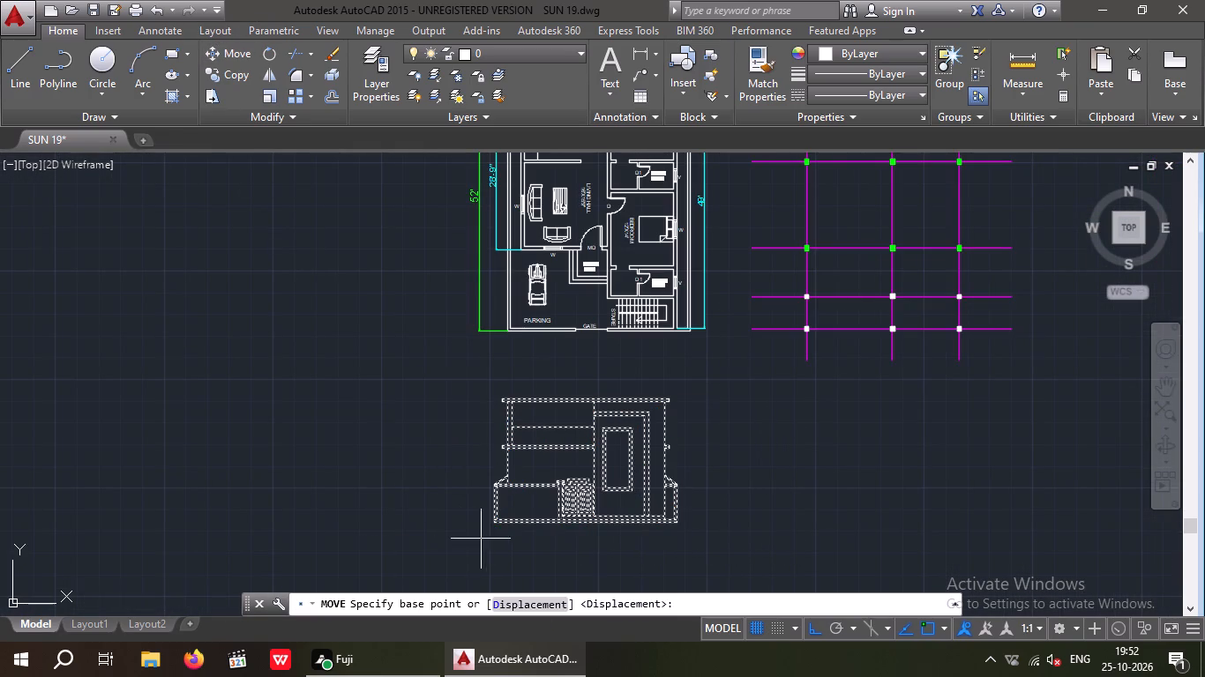
{"action": "left_click_drag", "start_coordinate": [498, 522], "coordinate": [370, 519]}
{"action": "left_click", "coordinate": [364, 517]}
{"action": "key", "text": "Escape"}
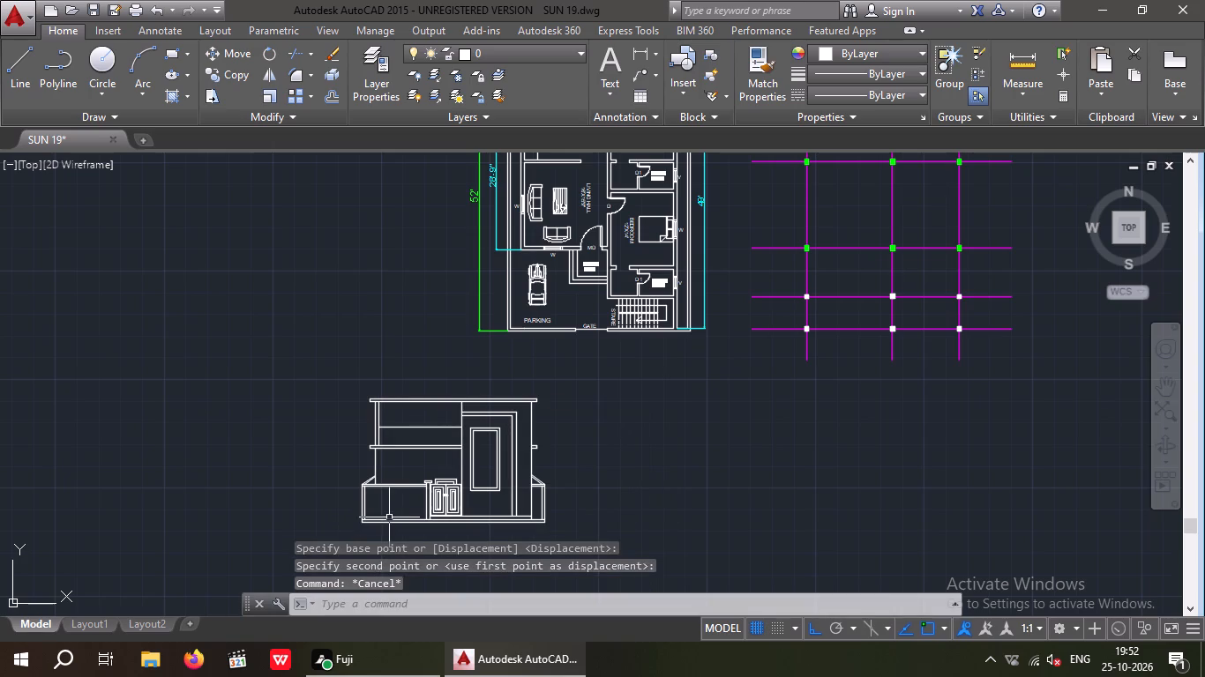
Draw a vertical projection line from the lower end of the plan's right exterior house wall down past the elevation.
{"action": "left_click", "coordinate": [13, 68]}
{"action": "scroll", "coordinate": [676, 331], "scroll_direction": "up", "scroll_amount": 2}
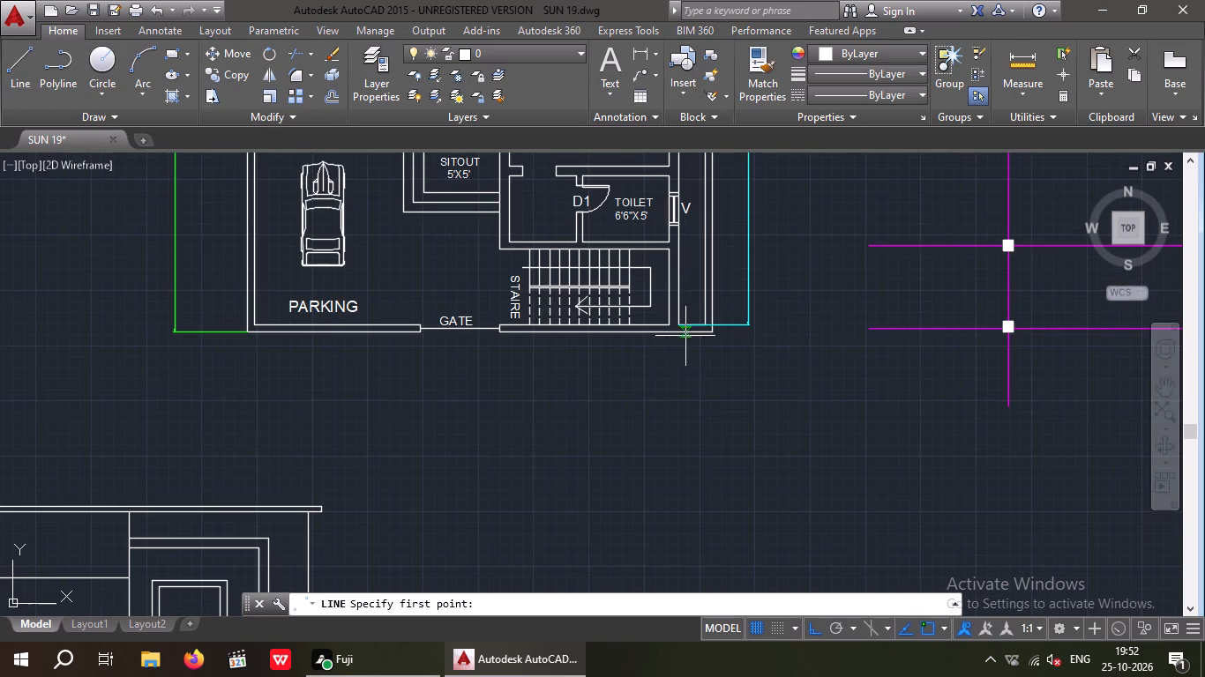
{"action": "left_click_drag", "start_coordinate": [677, 323], "coordinate": [680, 344]}
{"action": "middle_click_drag", "start_coordinate": [688, 448], "coordinate": [682, 324]}
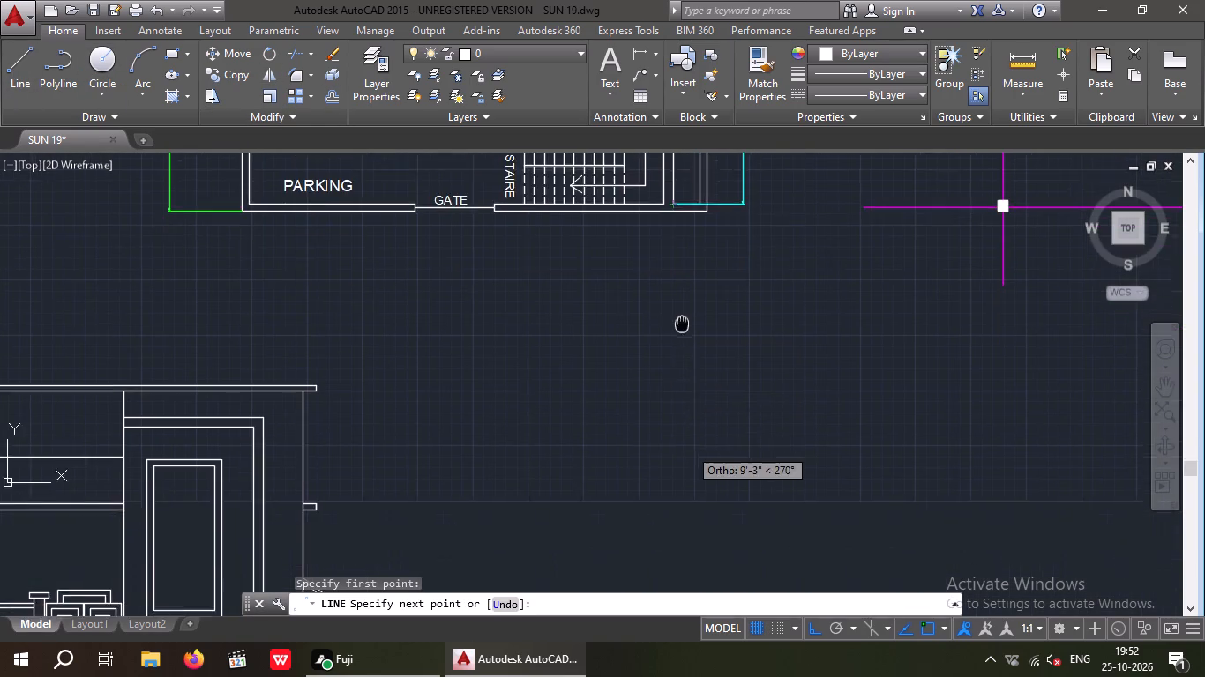
{"action": "scroll", "coordinate": [672, 327], "scroll_direction": "down", "scroll_amount": 2}
{"action": "middle_click_drag", "start_coordinate": [686, 541], "coordinate": [669, 384]}
{"action": "left_click", "coordinate": [658, 497]}
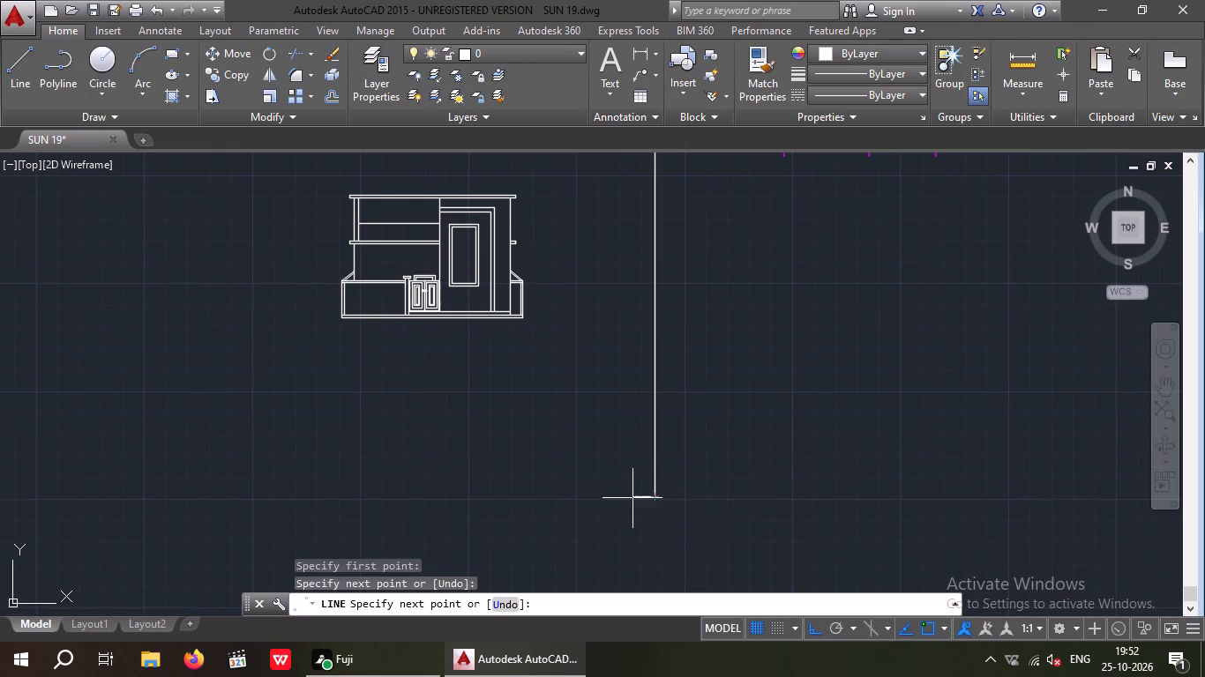
{"action": "key", "text": "Escape"}
Move the whole elevation horizontally so the top corner of its right house wall, under the roof slab, lands on the projection line.
{"action": "middle_click_drag", "start_coordinate": [512, 406], "coordinate": [540, 500]}
{"action": "left_click_drag", "start_coordinate": [334, 257], "coordinate": [413, 273]}
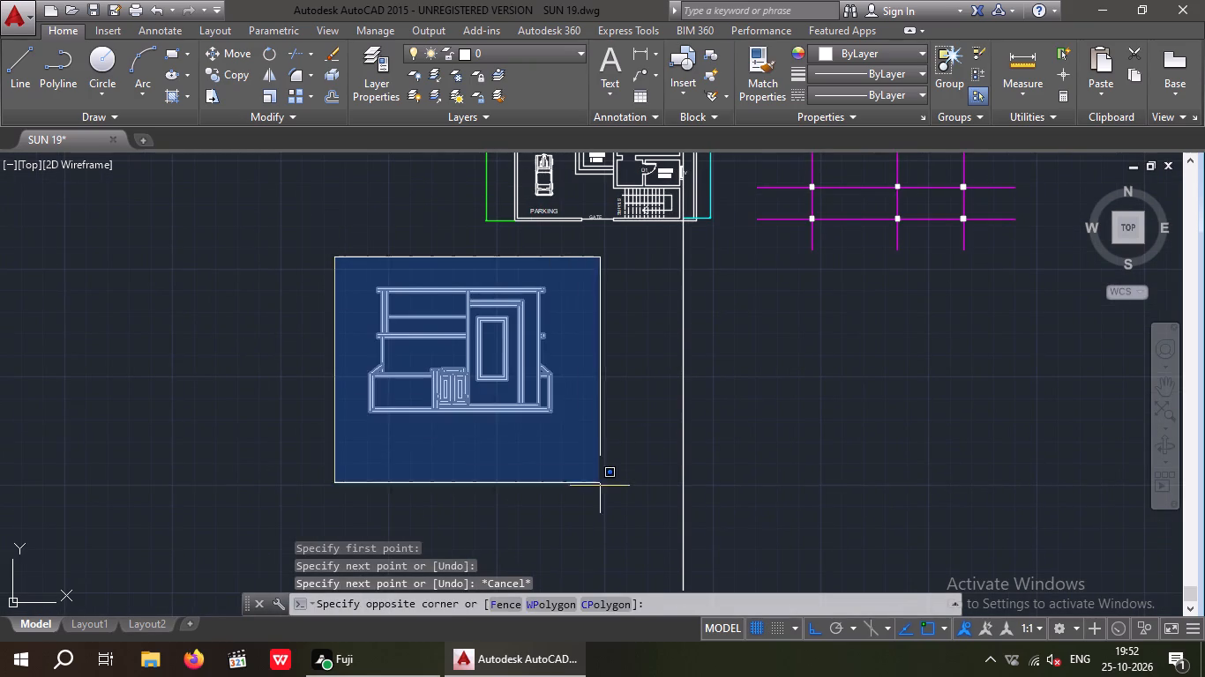
{"action": "left_click", "coordinate": [599, 490]}
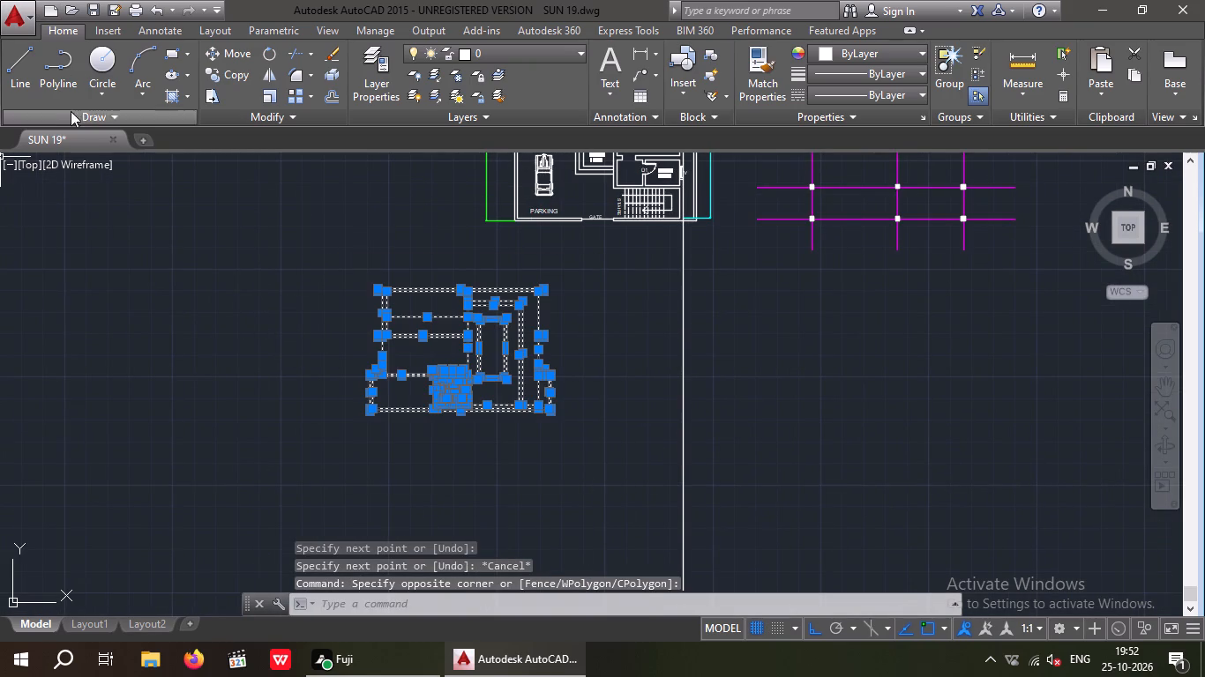
{"action": "left_click", "coordinate": [218, 48]}
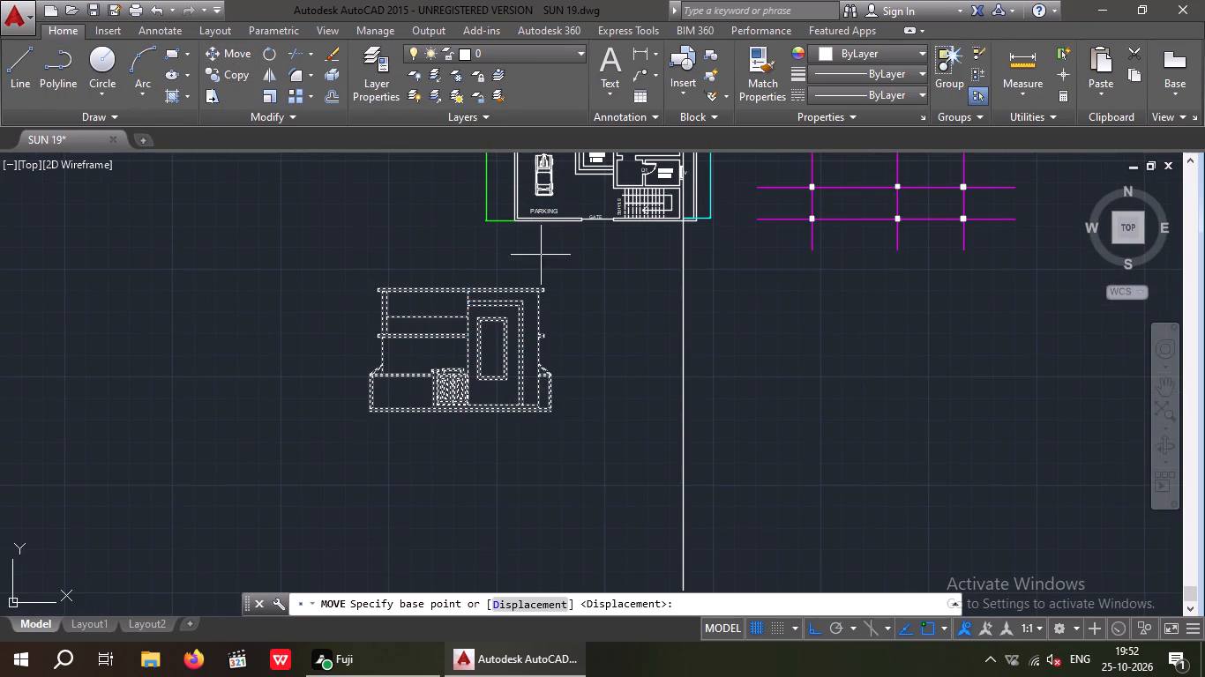
{"action": "scroll", "coordinate": [539, 278], "scroll_direction": "up", "scroll_amount": 3}
{"action": "left_click_drag", "start_coordinate": [521, 321], "coordinate": [531, 321]}
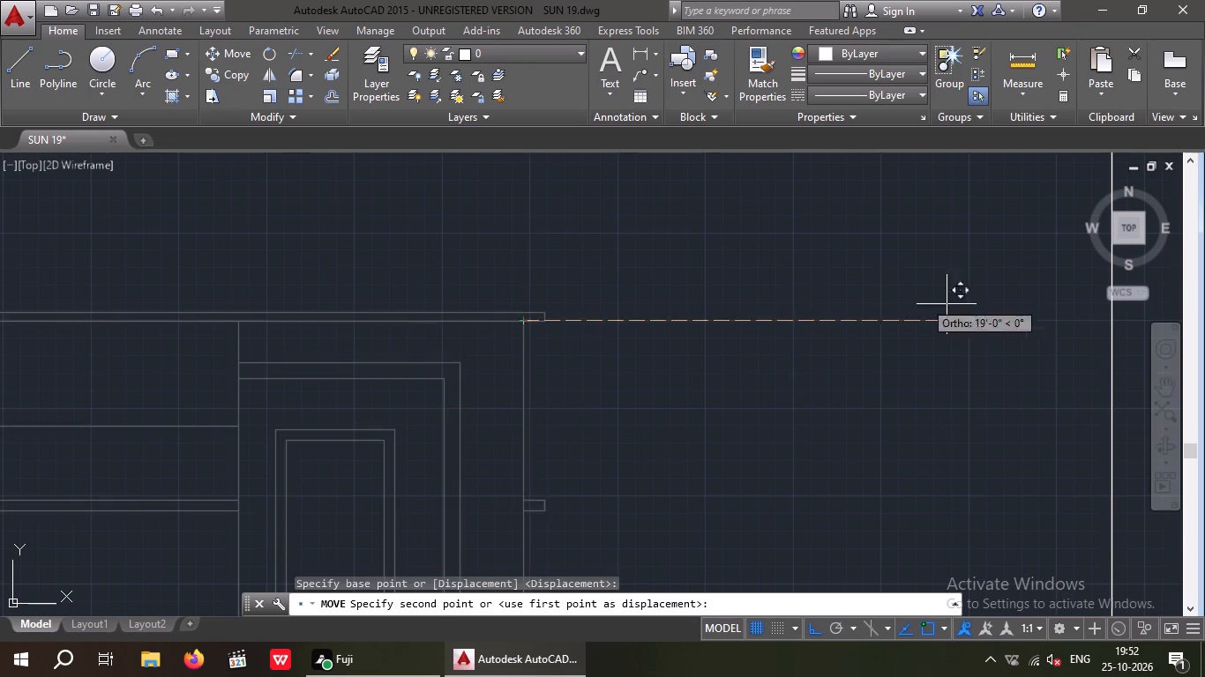
{"action": "middle_click_drag", "start_coordinate": [1065, 324], "coordinate": [661, 257]}
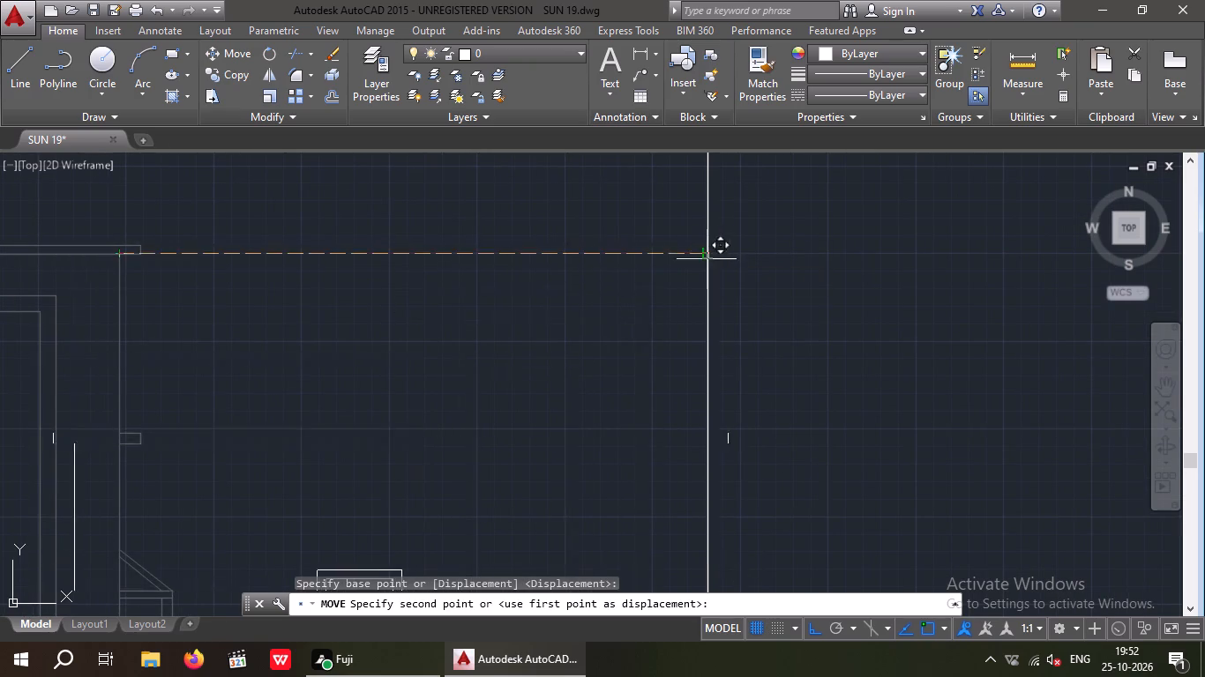
{"action": "left_click", "coordinate": [707, 258]}
{"action": "key", "text": "Escape"}
Erase the vertical projection line used to align the elevation's right house wall.
{"action": "scroll", "coordinate": [722, 233], "scroll_direction": "down", "scroll_amount": 3}
{"action": "left_click_drag", "start_coordinate": [785, 432], "coordinate": [555, 547]}
{"action": "left_click", "coordinate": [557, 546]}
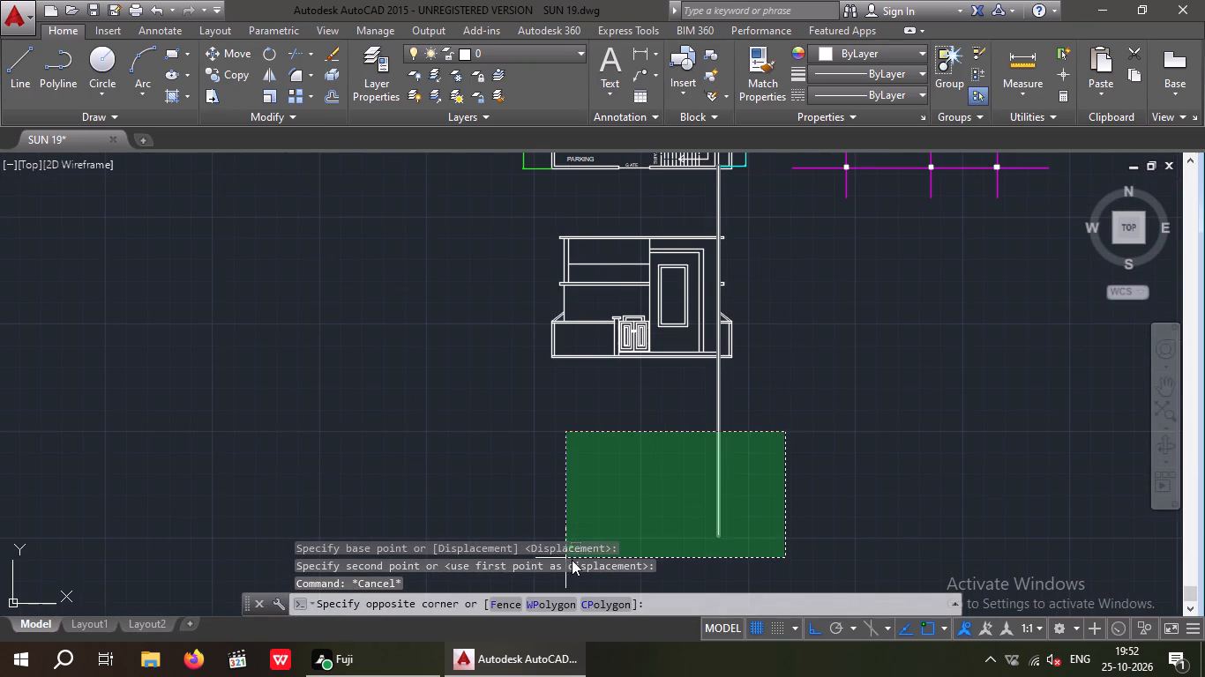
{"action": "left_click", "coordinate": [625, 553]}
{"action": "key", "text": "Delete"}
Draw vertical construction lines through the second to sixth tread lines of the plan's staircase, counting from the gate side.
{"action": "middle_click_drag", "start_coordinate": [625, 534], "coordinate": [503, 614]}
{"action": "key", "text": "x"}
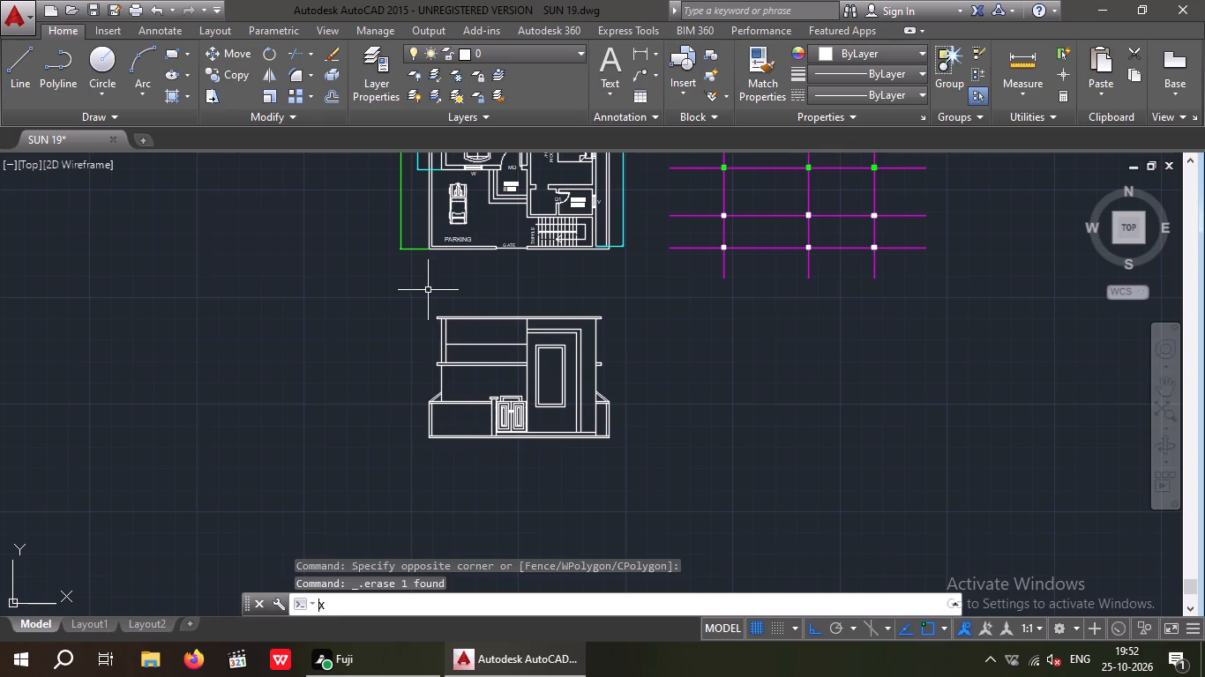
{"action": "key", "text": "l"}
{"action": "key", "text": "space"}
{"action": "type", "text": "V"}
{"action": "key", "text": "space"}
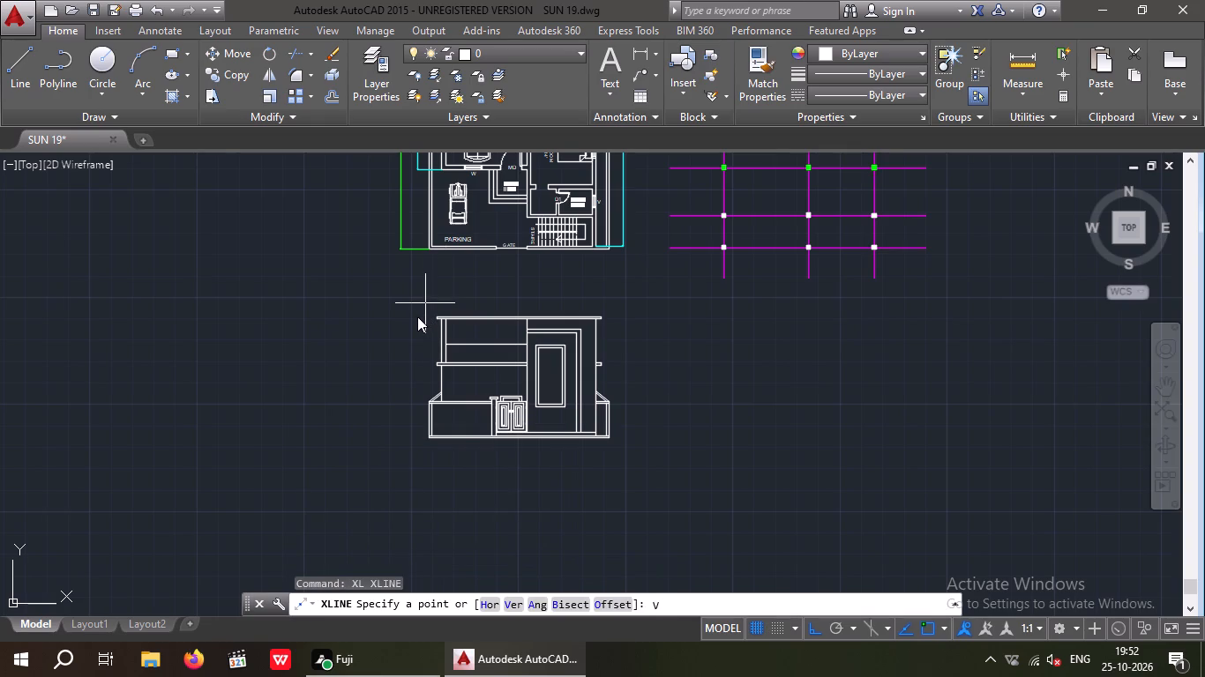
{"action": "scroll", "coordinate": [542, 186], "scroll_direction": "up", "scroll_amount": 2}
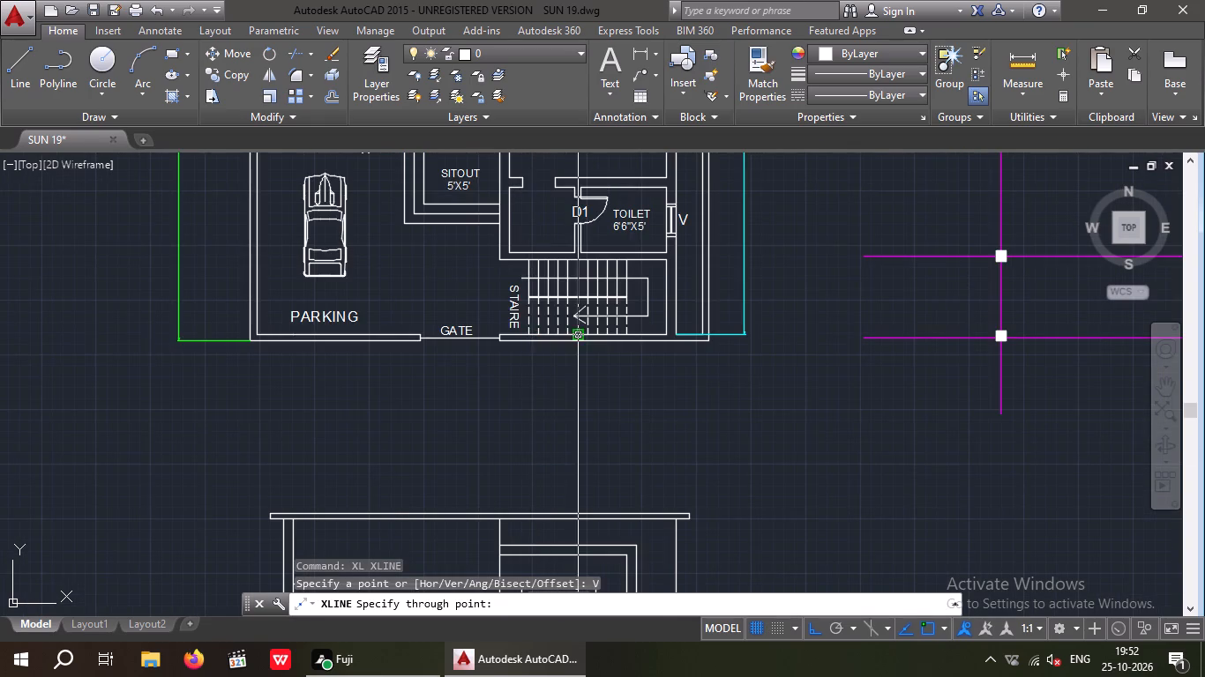
{"action": "scroll", "coordinate": [577, 329], "scroll_direction": "down", "scroll_amount": 1}
{"action": "scroll", "coordinate": [573, 331], "scroll_direction": "up", "scroll_amount": 2}
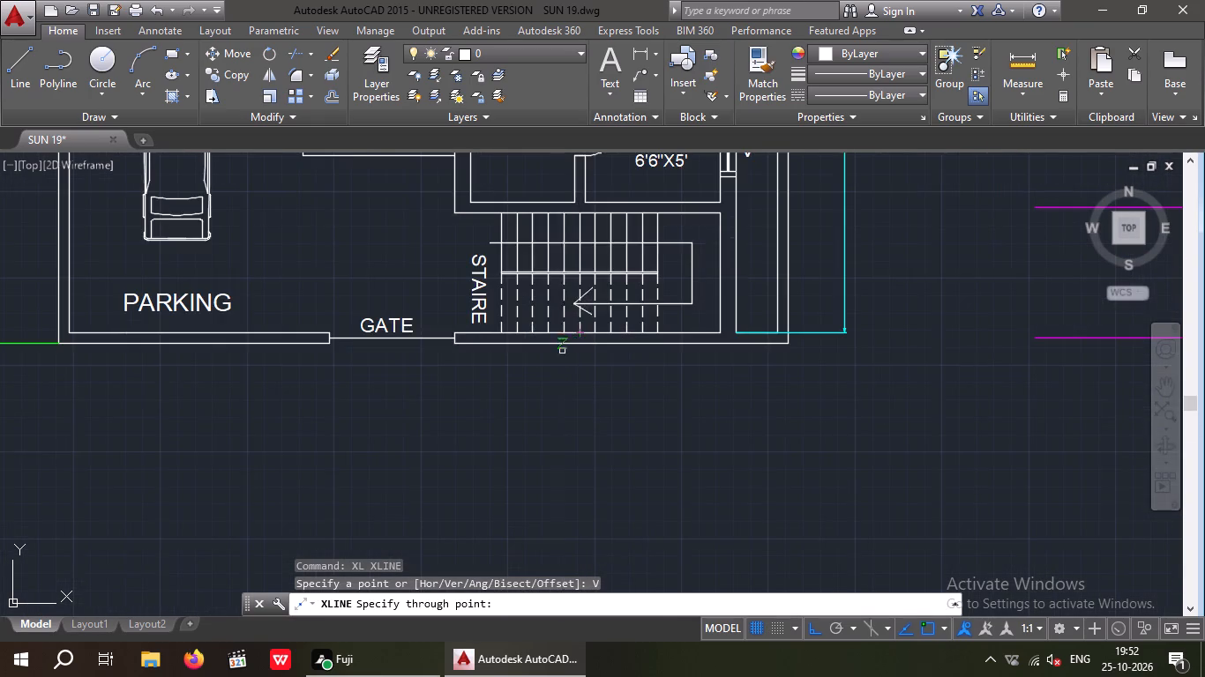
{"action": "scroll", "coordinate": [562, 336], "scroll_direction": "down", "scroll_amount": 2}
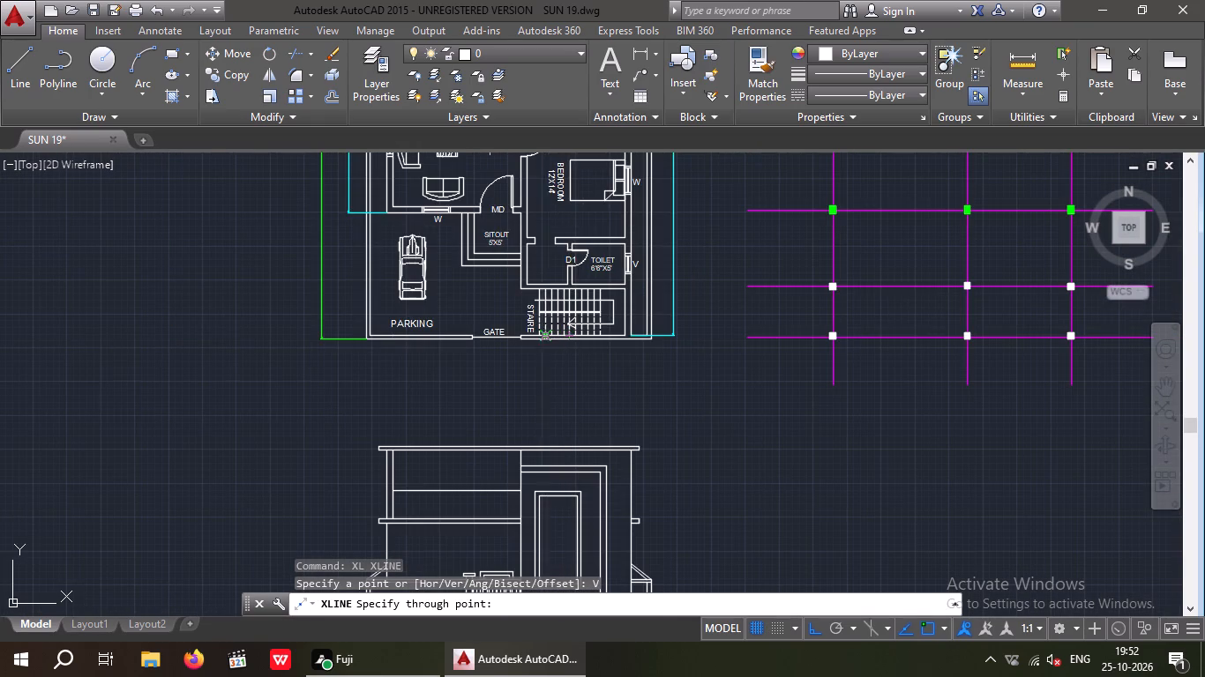
{"action": "scroll", "coordinate": [540, 333], "scroll_direction": "up", "scroll_amount": 3}
{"action": "left_click", "coordinate": [549, 343]}
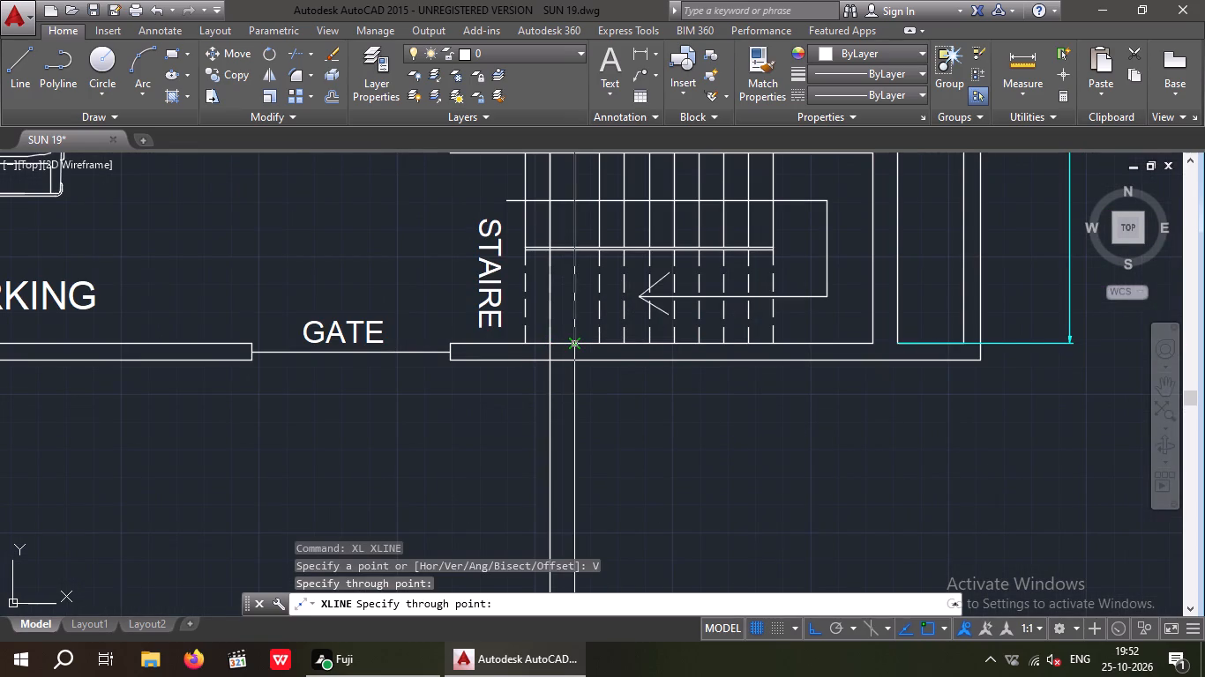
{"action": "left_click", "coordinate": [573, 342]}
{"action": "left_click", "coordinate": [597, 338]}
{"action": "left_click", "coordinate": [623, 335]}
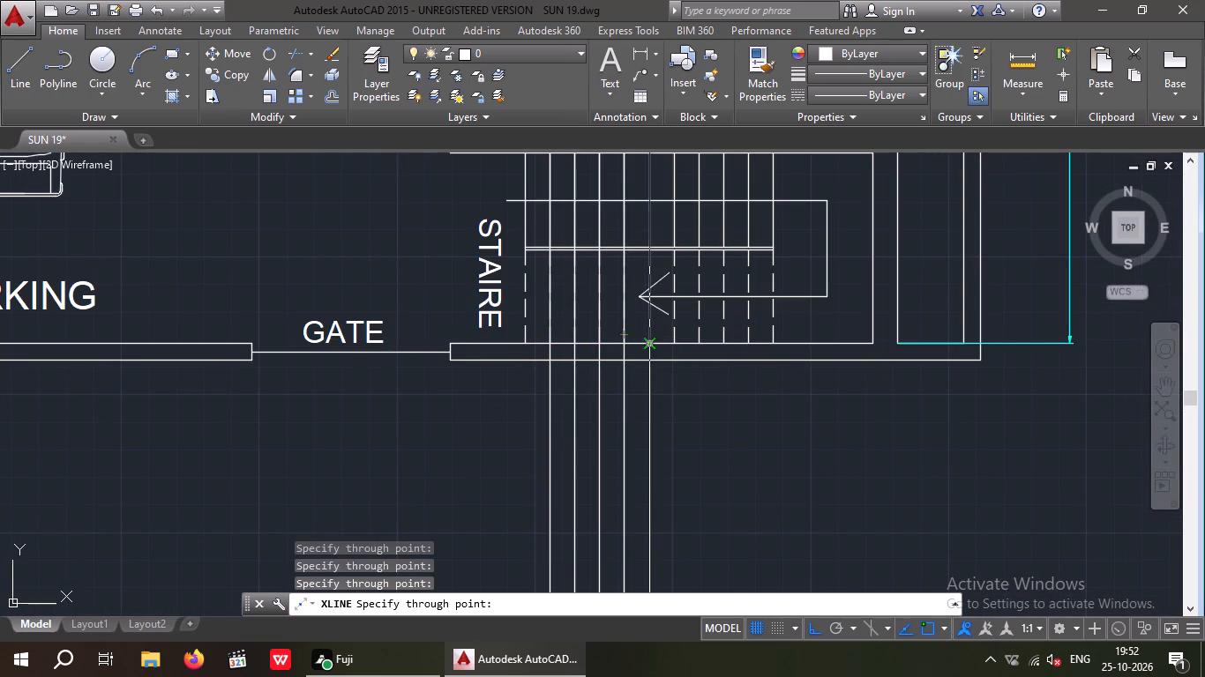
{"action": "left_click", "coordinate": [647, 340]}
Add vertical construction lines through the staircase's seventh tread line and its first one on the gate side.
{"action": "scroll", "coordinate": [647, 335], "scroll_direction": "down", "scroll_amount": 3}
{"action": "scroll", "coordinate": [652, 324], "scroll_direction": "up", "scroll_amount": 3}
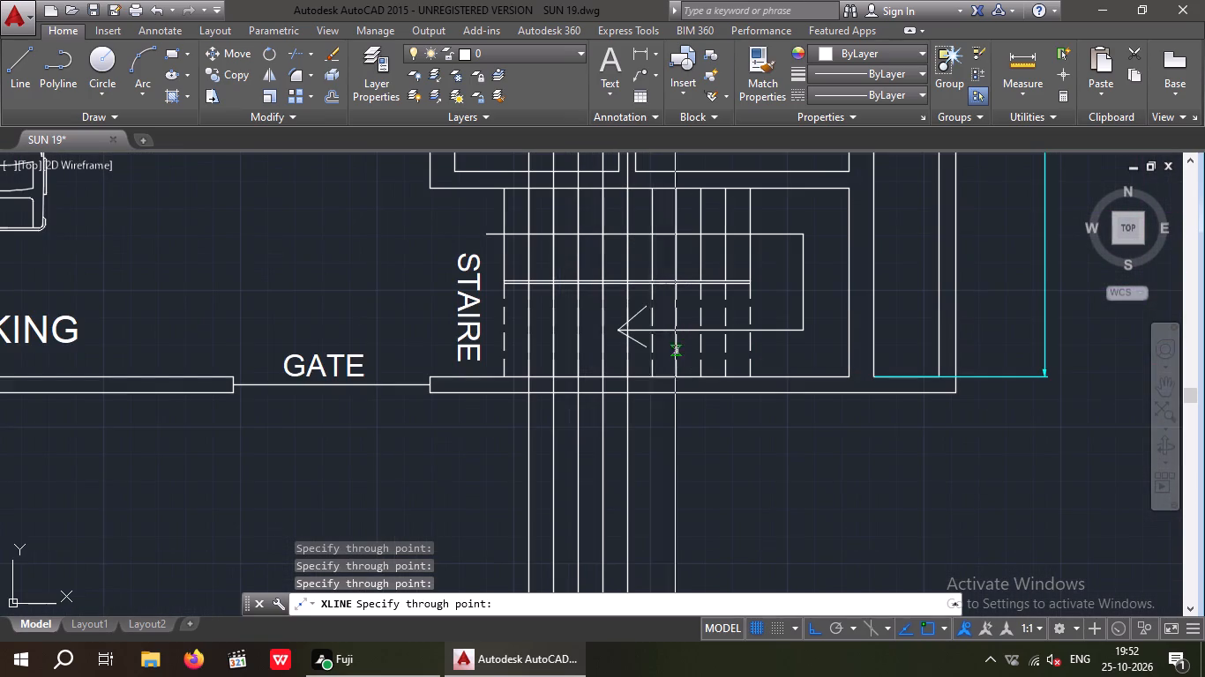
{"action": "left_click", "coordinate": [648, 376]}
{"action": "scroll", "coordinate": [655, 356], "scroll_direction": "down", "scroll_amount": 4}
{"action": "scroll", "coordinate": [663, 430], "scroll_direction": "up", "scroll_amount": 4}
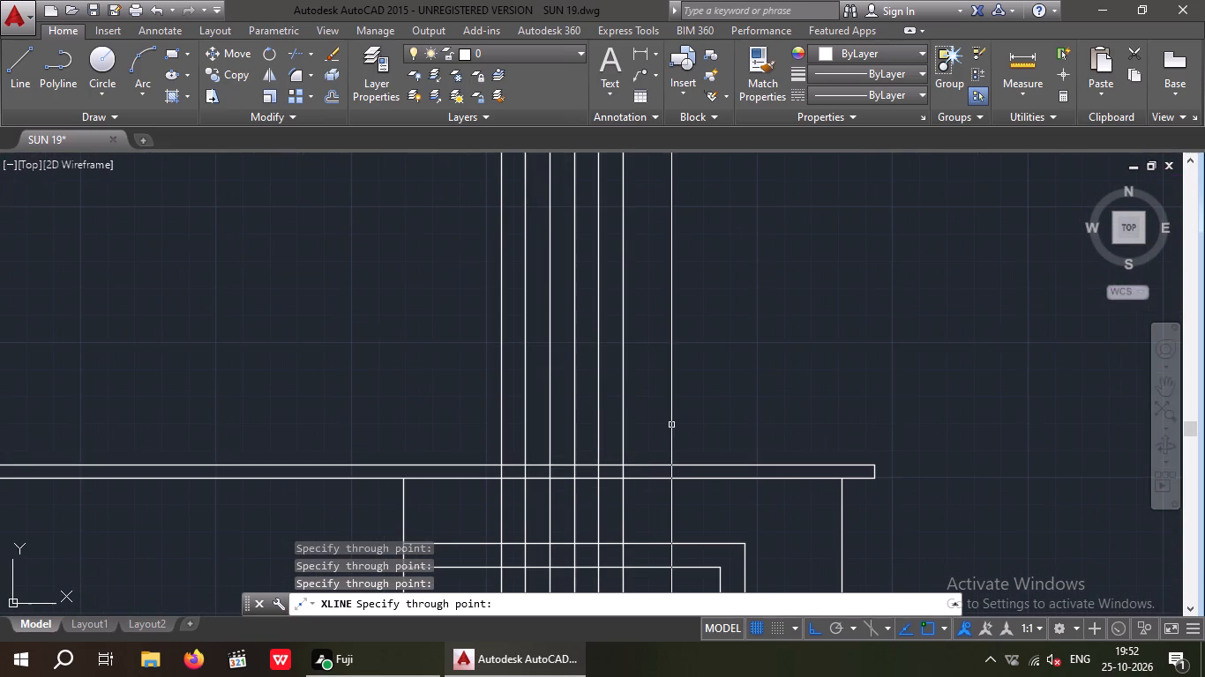
{"action": "middle_click_drag", "start_coordinate": [664, 379], "coordinate": [657, 277]}
{"action": "scroll", "coordinate": [657, 274], "scroll_direction": "down", "scroll_amount": 1}
{"action": "middle_click_drag", "start_coordinate": [646, 284], "coordinate": [647, 436]}
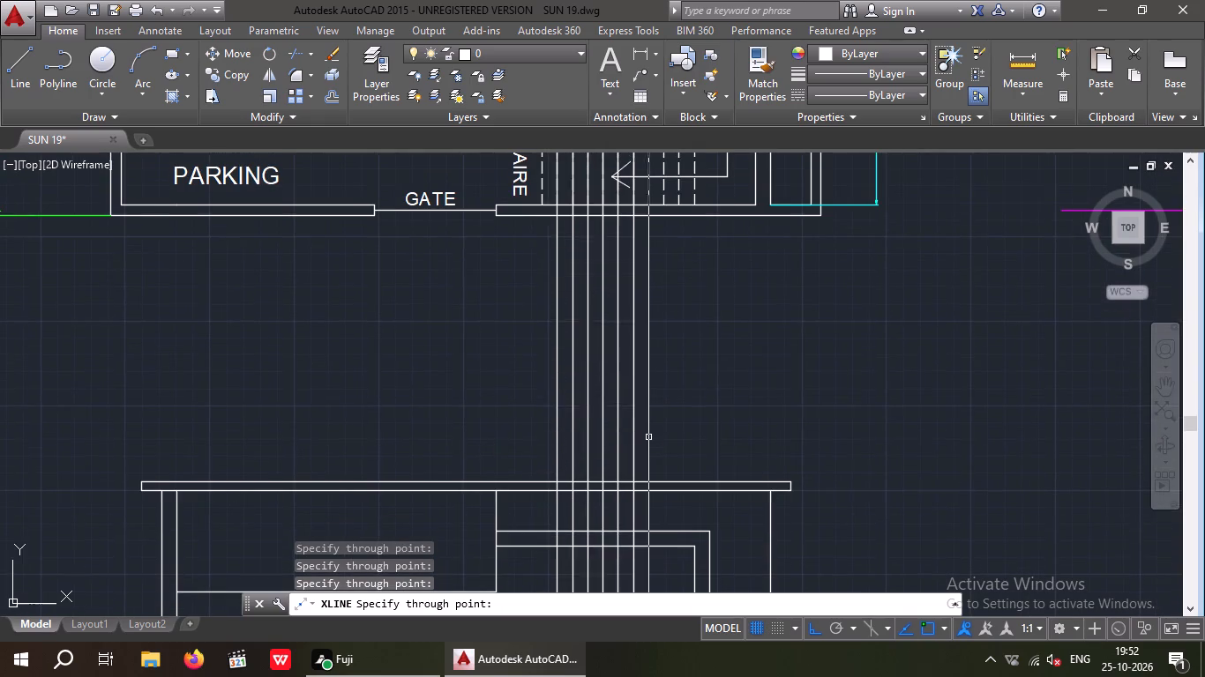
{"action": "left_click", "coordinate": [543, 204]}
{"action": "scroll", "coordinate": [542, 214], "scroll_direction": "down", "scroll_amount": 3}
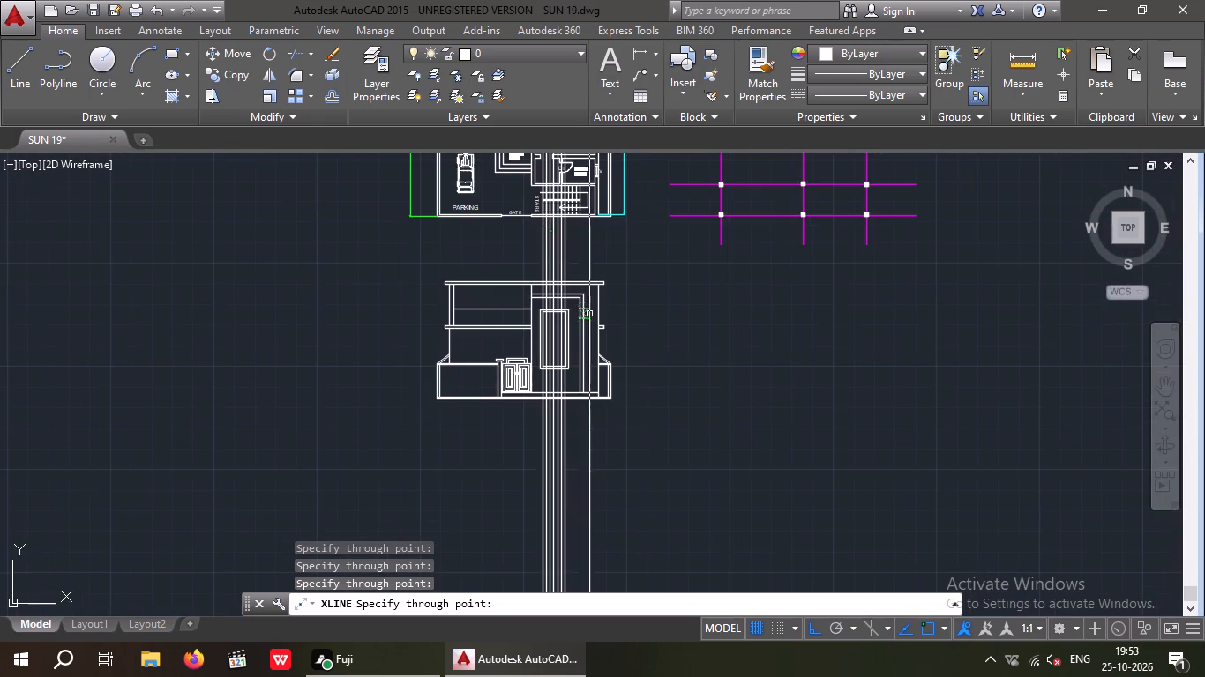
{"action": "scroll", "coordinate": [557, 334], "scroll_direction": "up", "scroll_amount": 3}
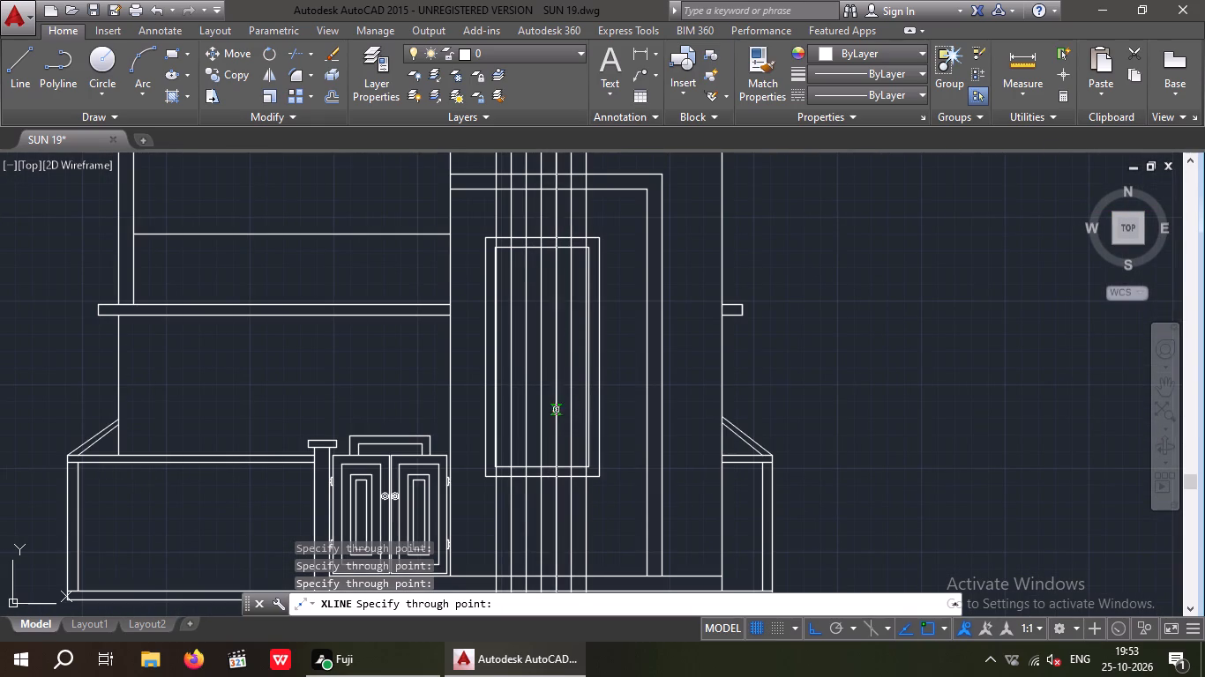
{"action": "key", "text": "Escape"}
Erase the leftmost construction line, which runs along the left edge of the right-bay window's inner rectangle.
{"action": "middle_click_drag", "start_coordinate": [579, 430], "coordinate": [579, 316]}
{"action": "scroll", "coordinate": [579, 316], "scroll_direction": "up", "scroll_amount": 1}
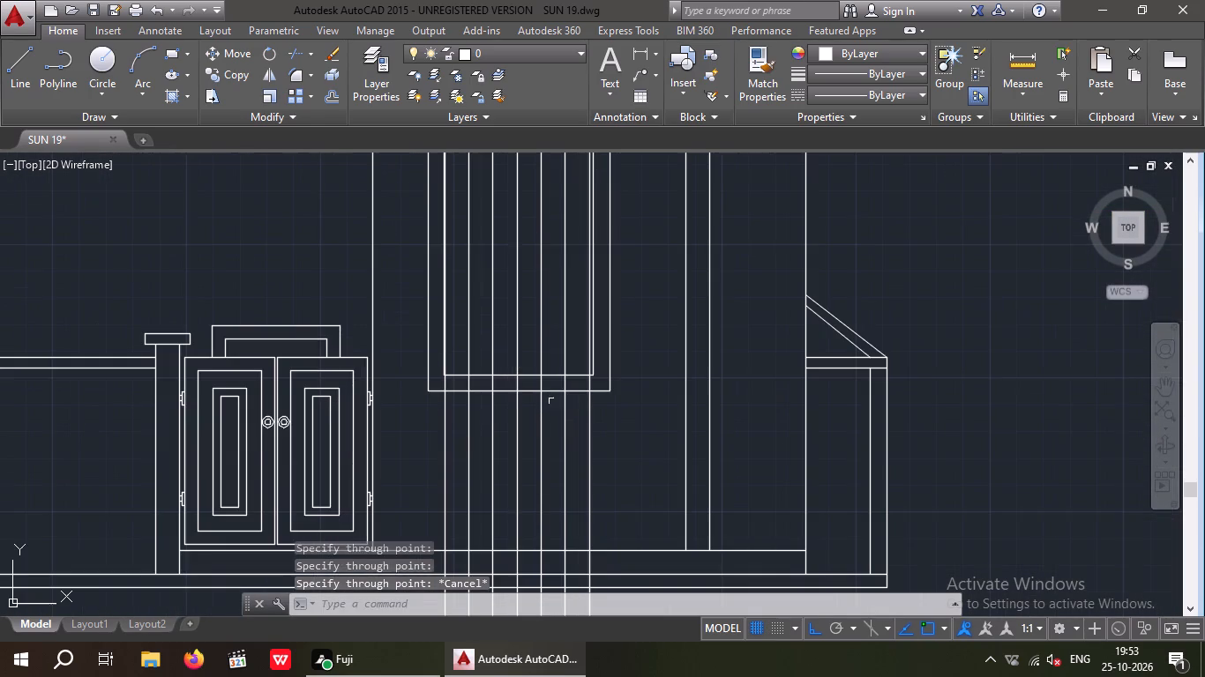
{"action": "left_click_drag", "start_coordinate": [454, 458], "coordinate": [429, 471]}
{"action": "left_click", "coordinate": [417, 485]}
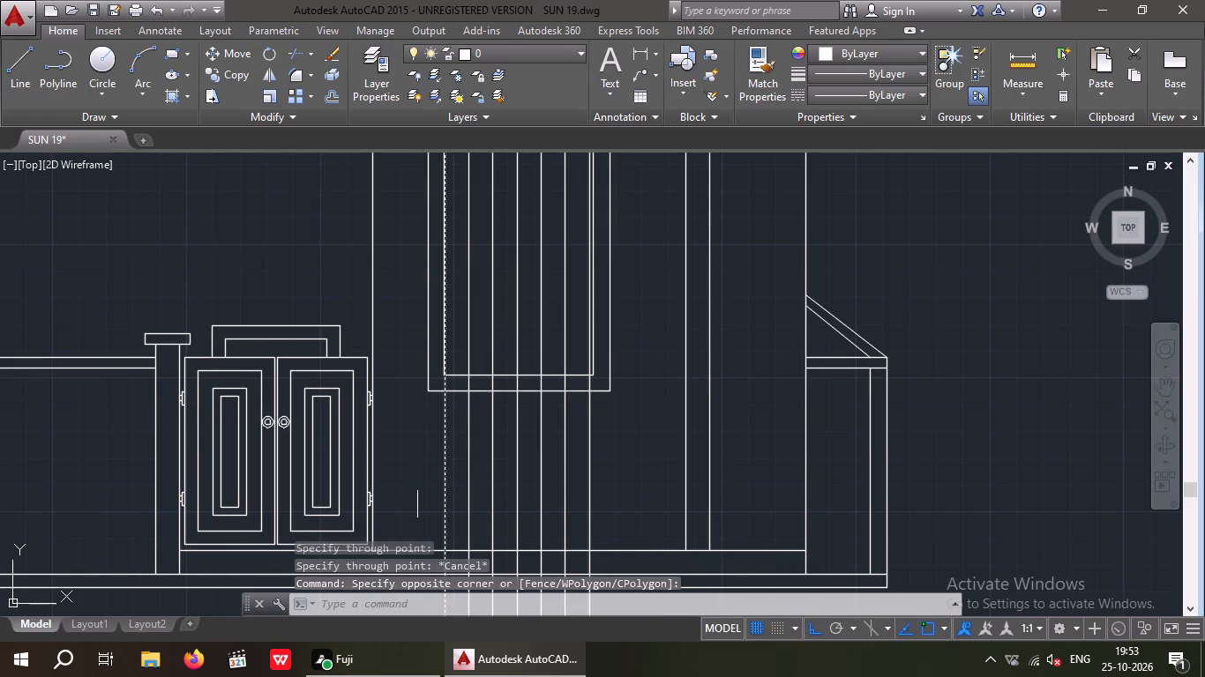
{"action": "key", "text": "Delete"}
Start the stair profile at the inner window rectangle's lower-left corner: 6" riser, tread to the first construction line, and another 6" riser.
{"action": "middle_click_drag", "start_coordinate": [438, 448], "coordinate": [441, 479]}
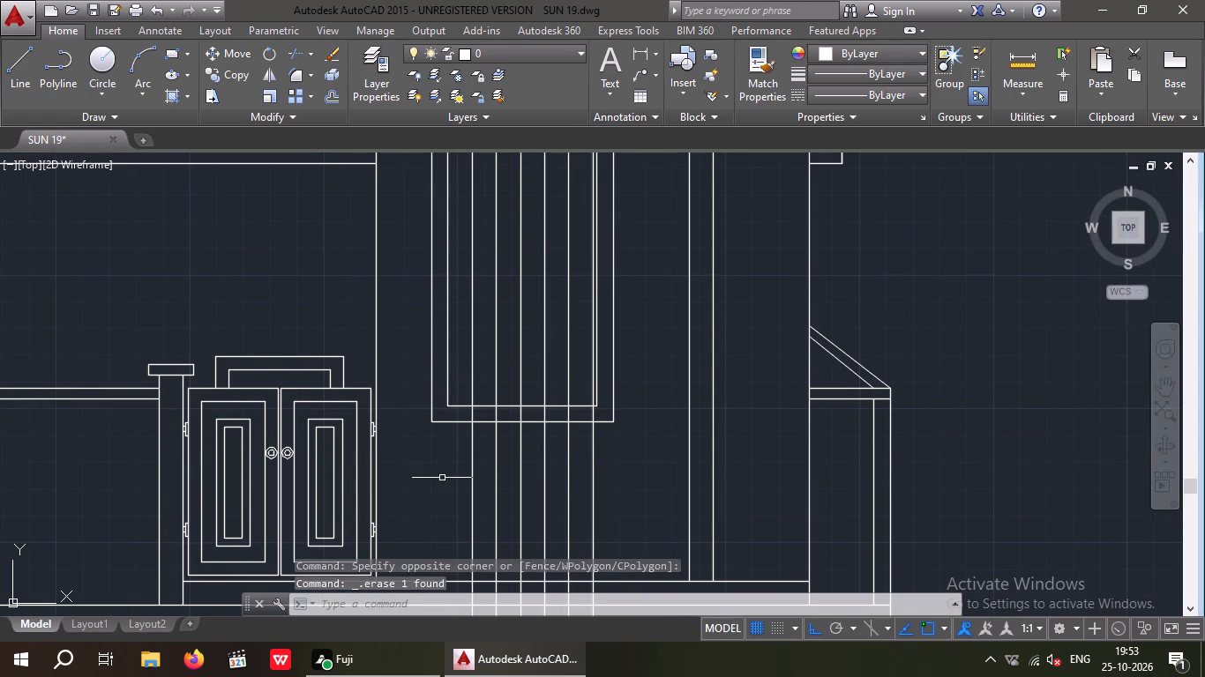
{"action": "key", "text": "l"}
{"action": "key", "text": "Return"}
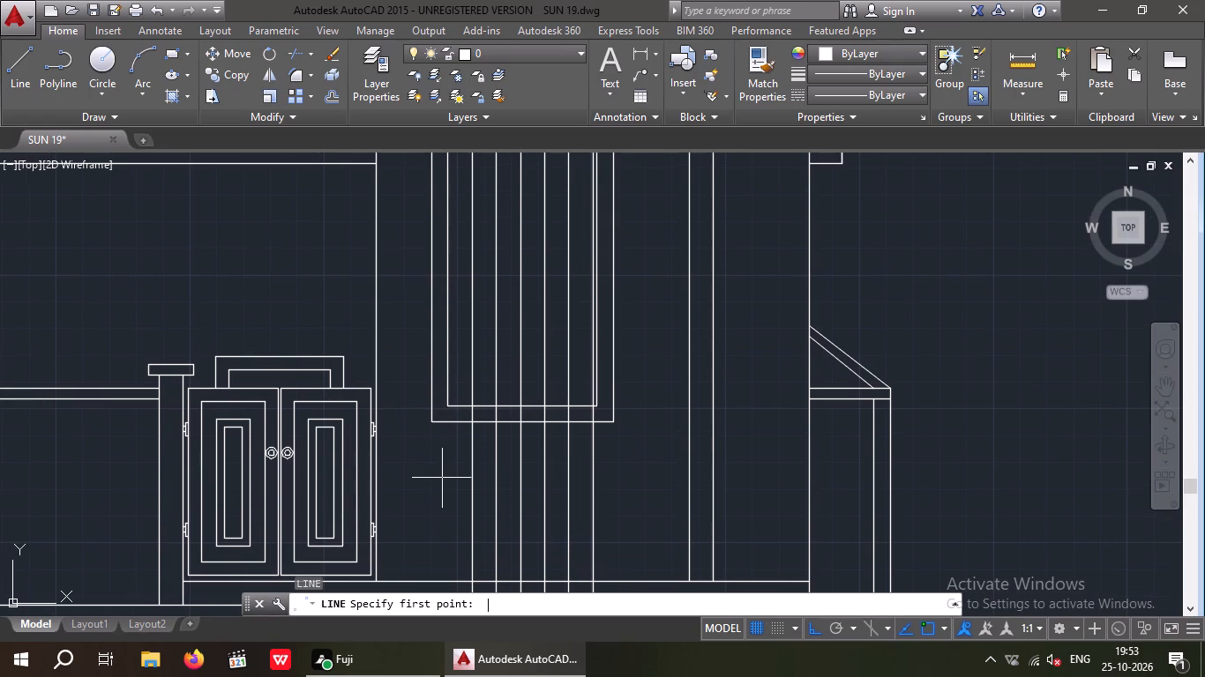
{"action": "left_click", "coordinate": [445, 406]}
{"action": "key", "text": "6"}
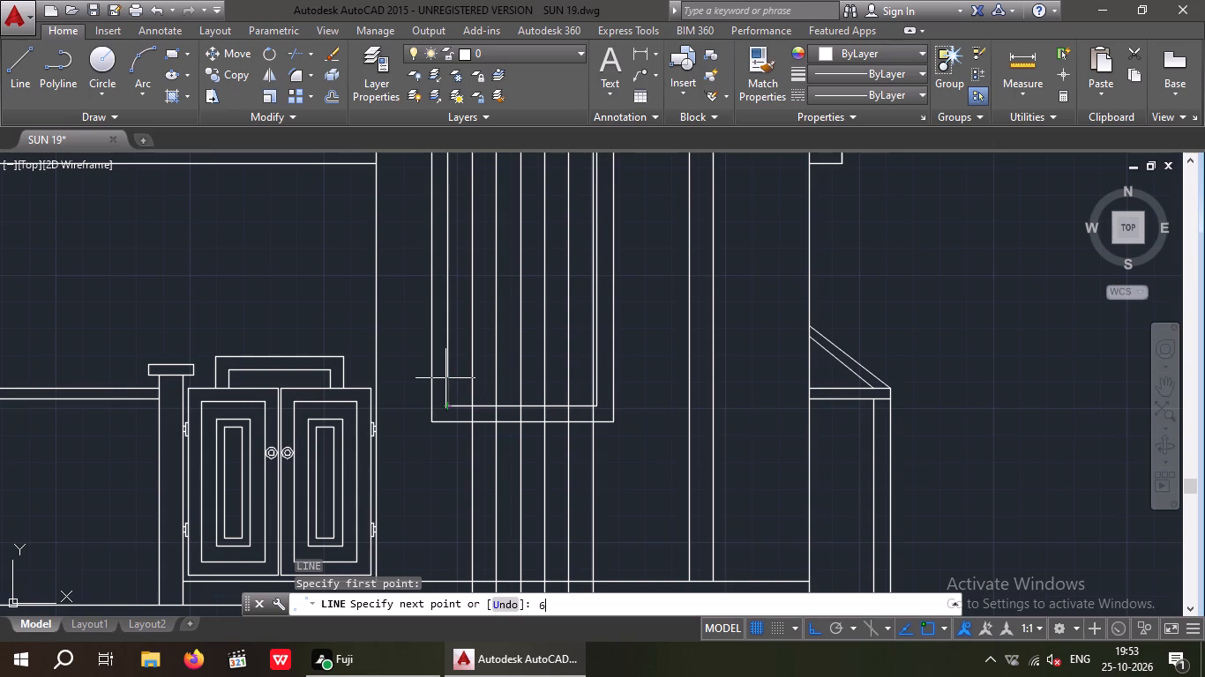
{"action": "key", "text": "shift+quotedbl"}
{"action": "key", "text": "Return"}
{"action": "scroll", "coordinate": [483, 378], "scroll_direction": "up", "scroll_amount": 3}
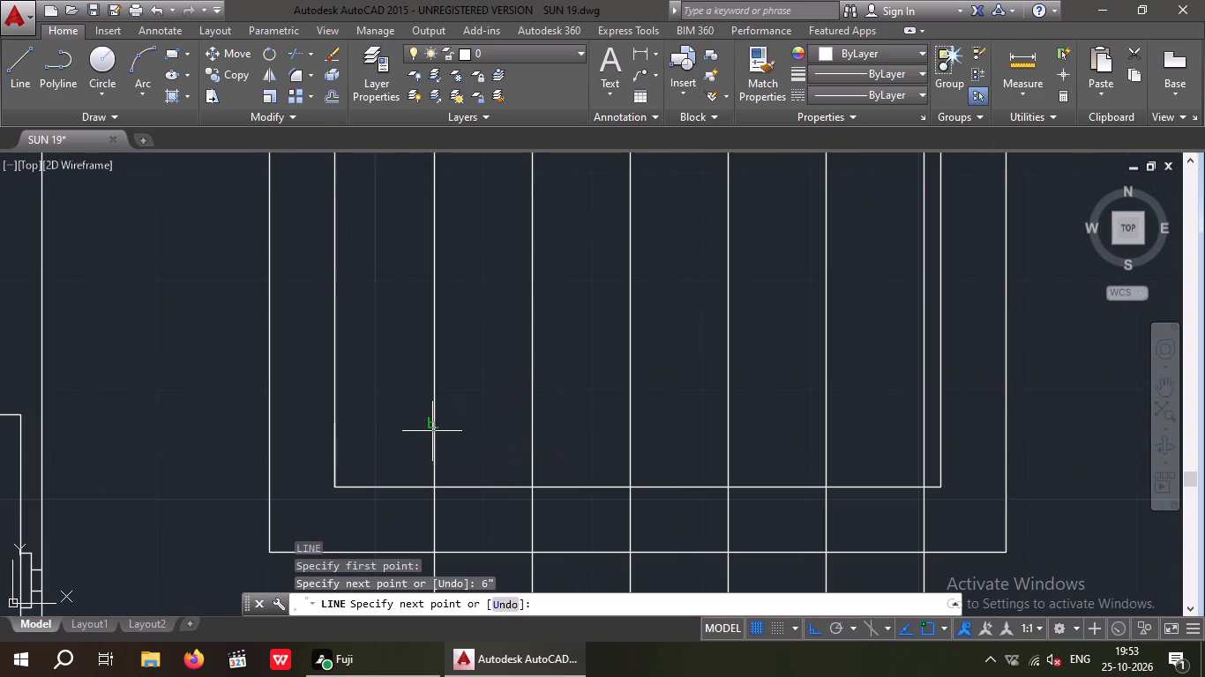
{"action": "left_click", "coordinate": [430, 427]}
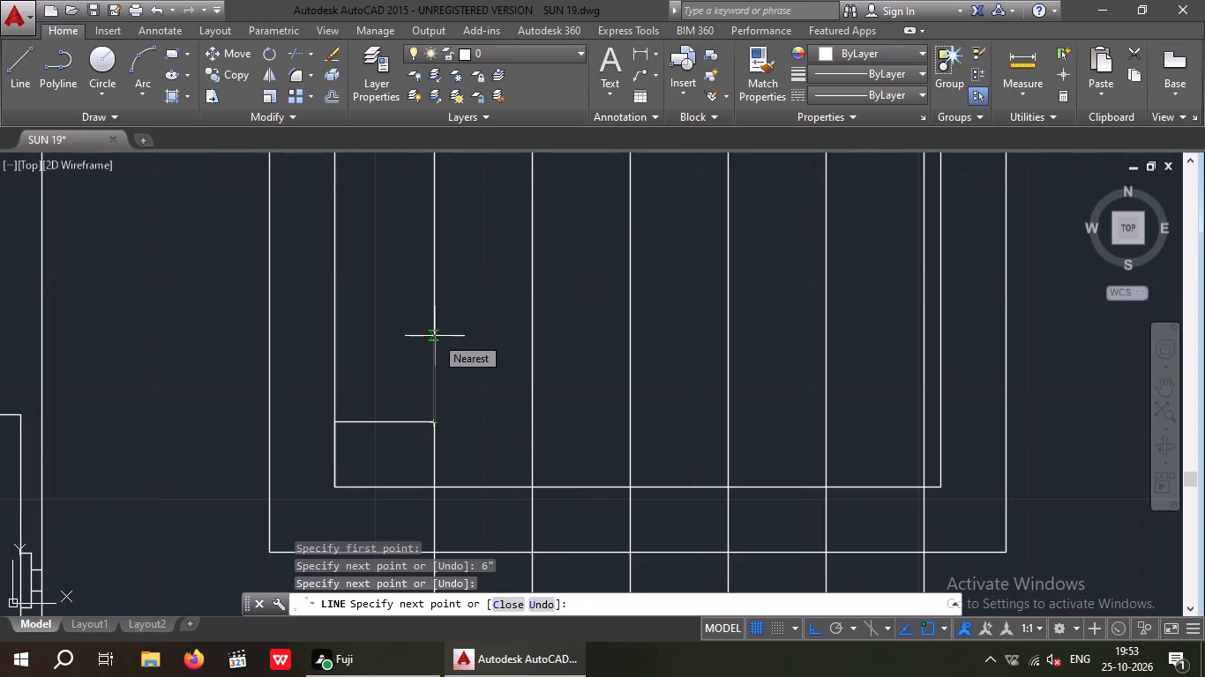
{"action": "key", "text": "6"}
{"action": "key", "text": "shift+quotedbl"}
{"action": "key", "text": "Return"}
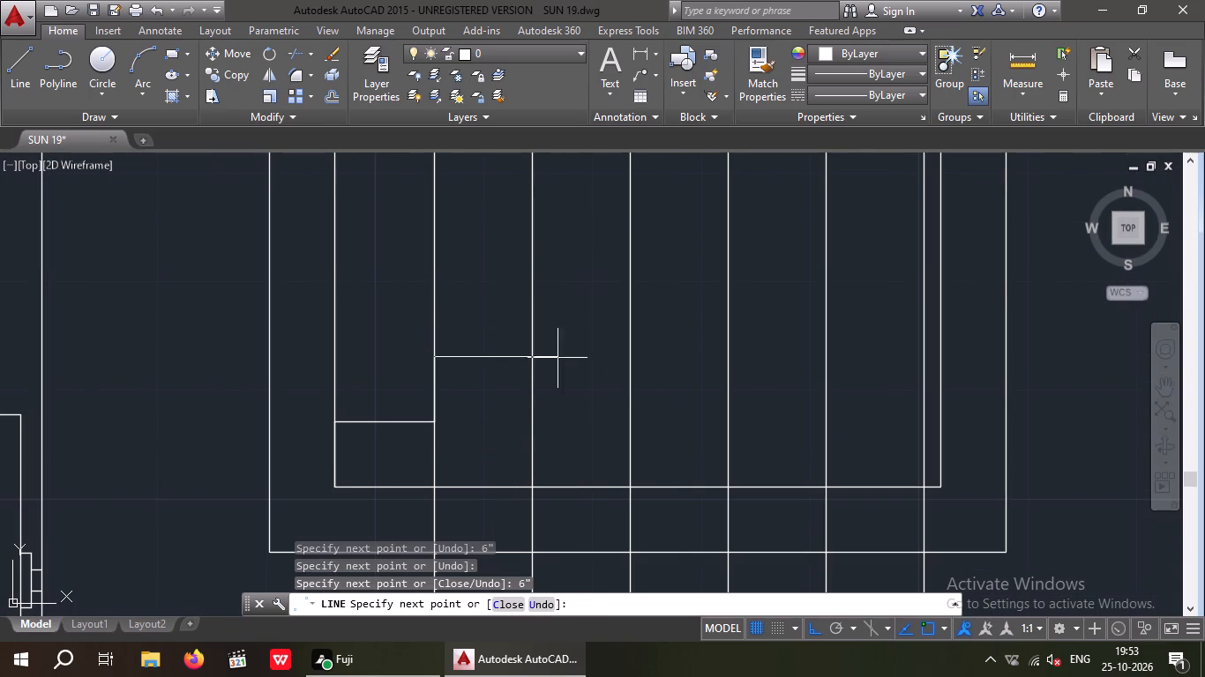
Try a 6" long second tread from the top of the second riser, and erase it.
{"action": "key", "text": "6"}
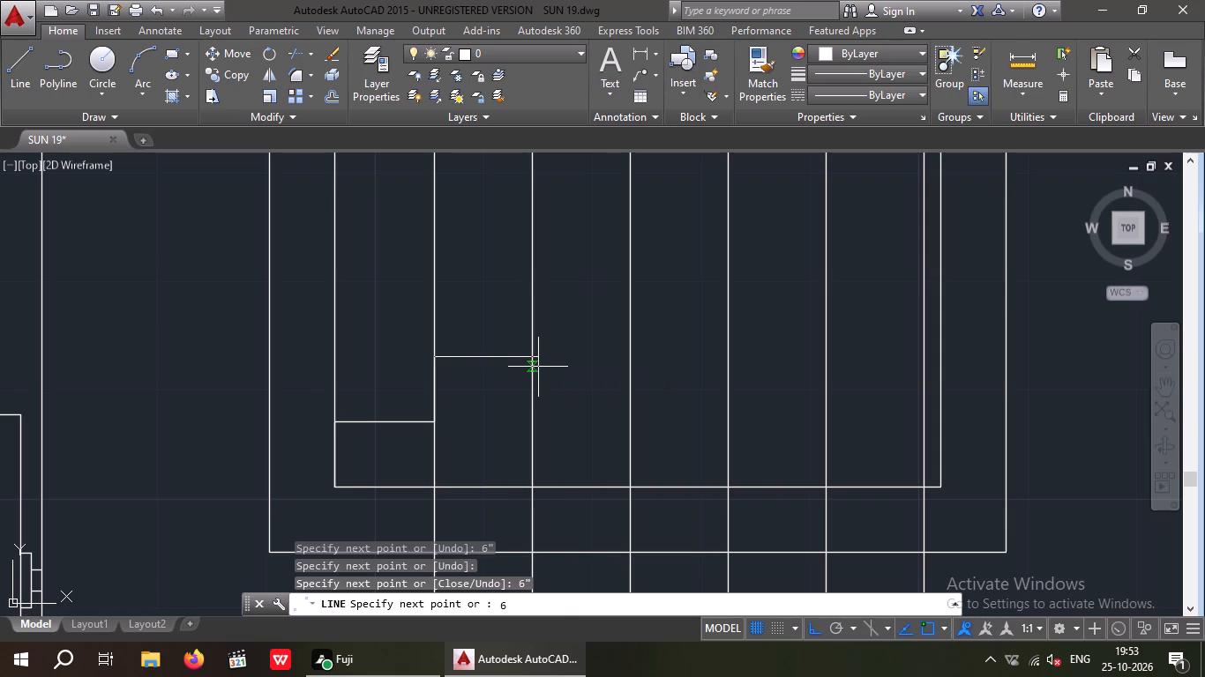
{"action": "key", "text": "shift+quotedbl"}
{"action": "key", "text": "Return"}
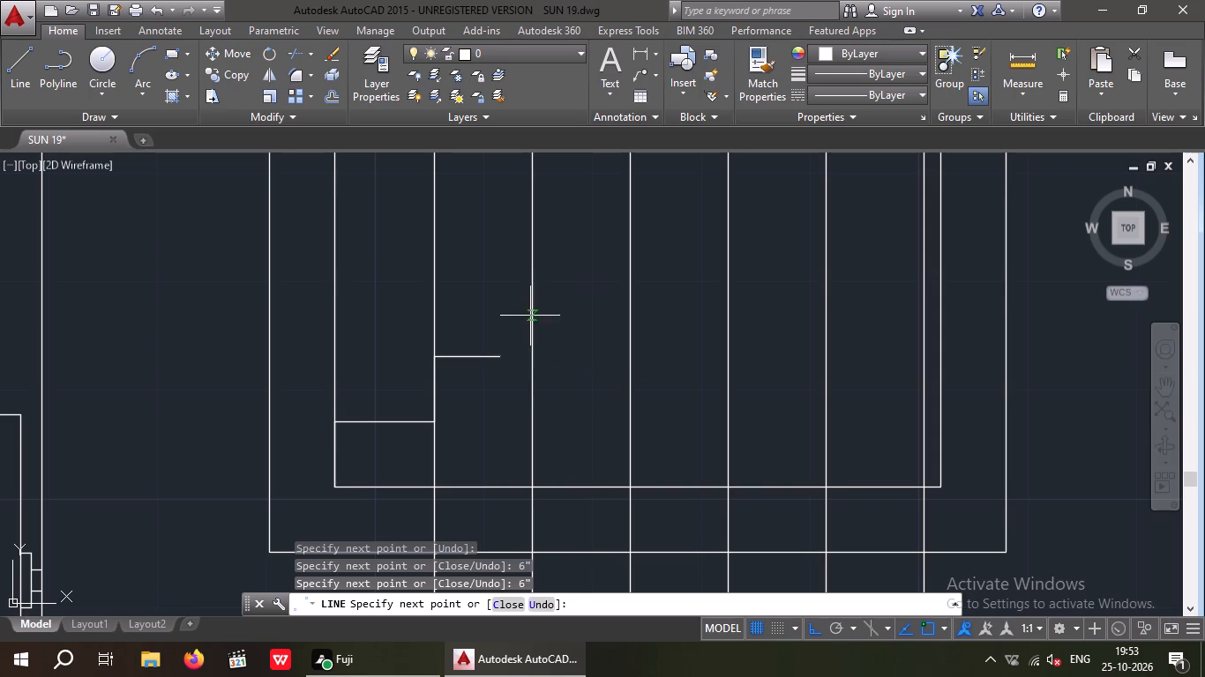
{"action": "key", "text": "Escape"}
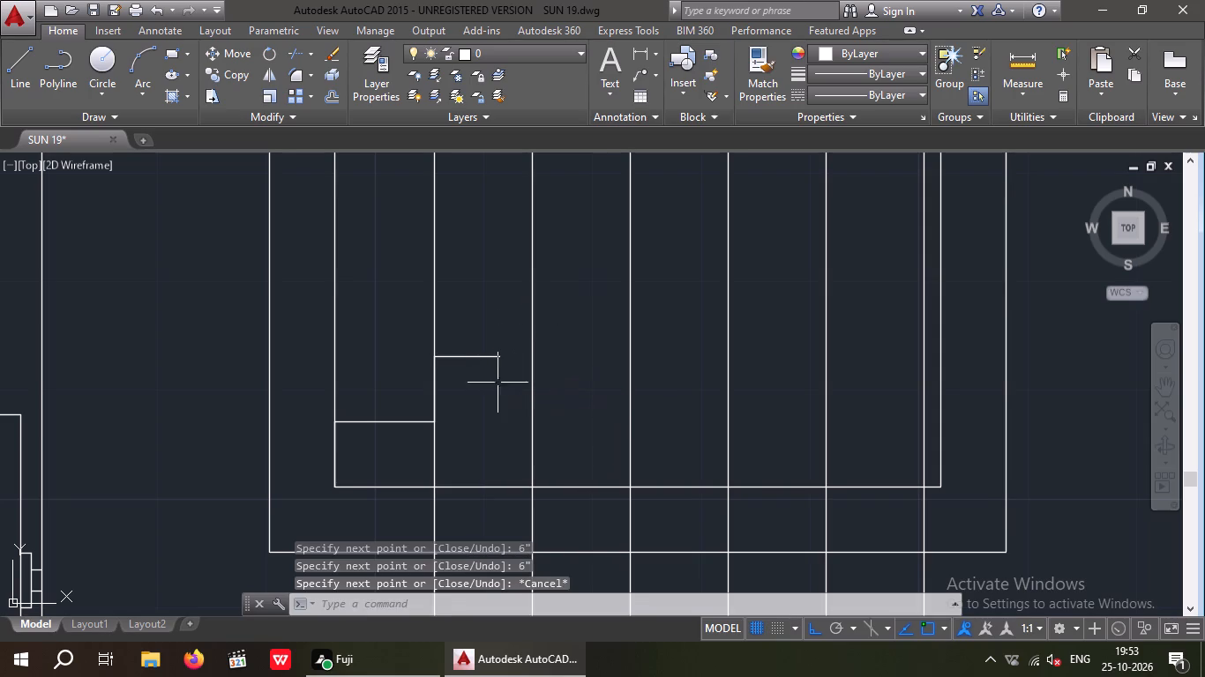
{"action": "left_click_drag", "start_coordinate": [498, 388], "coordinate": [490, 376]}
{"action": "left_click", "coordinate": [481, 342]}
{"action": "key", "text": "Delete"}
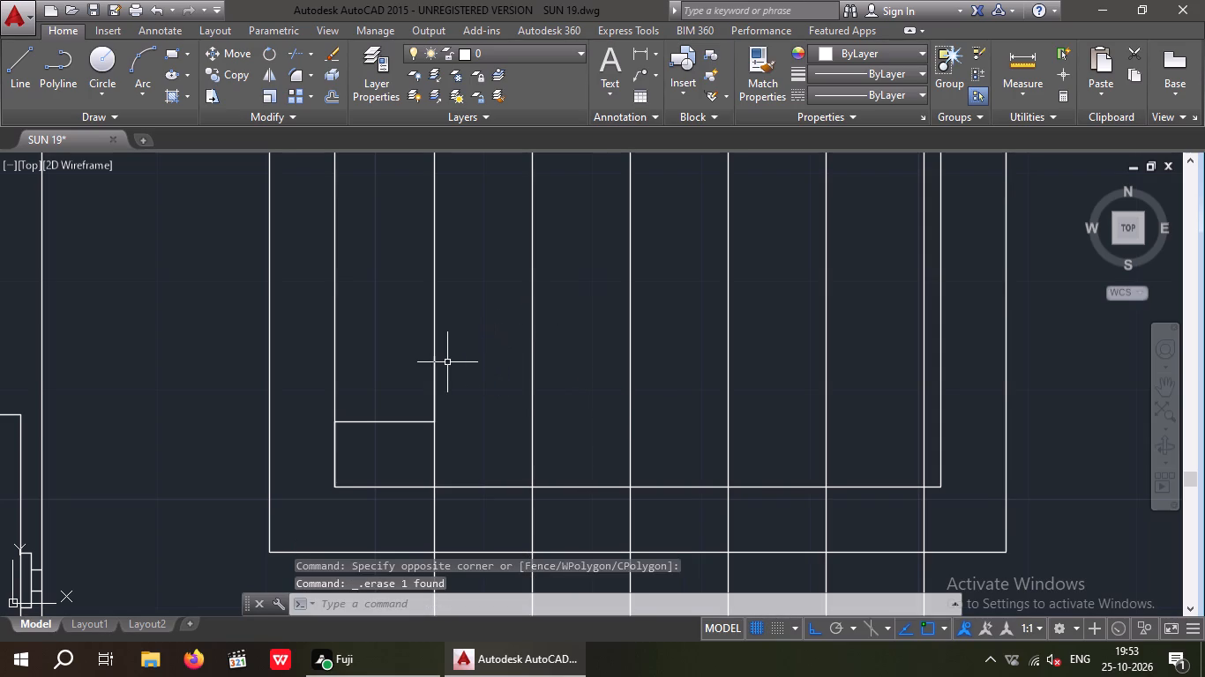
Draw the second and third treads to the second and third construction lines, each followed by a 6" riser.
{"action": "type", "text": "L"}
{"action": "key", "text": "space"}
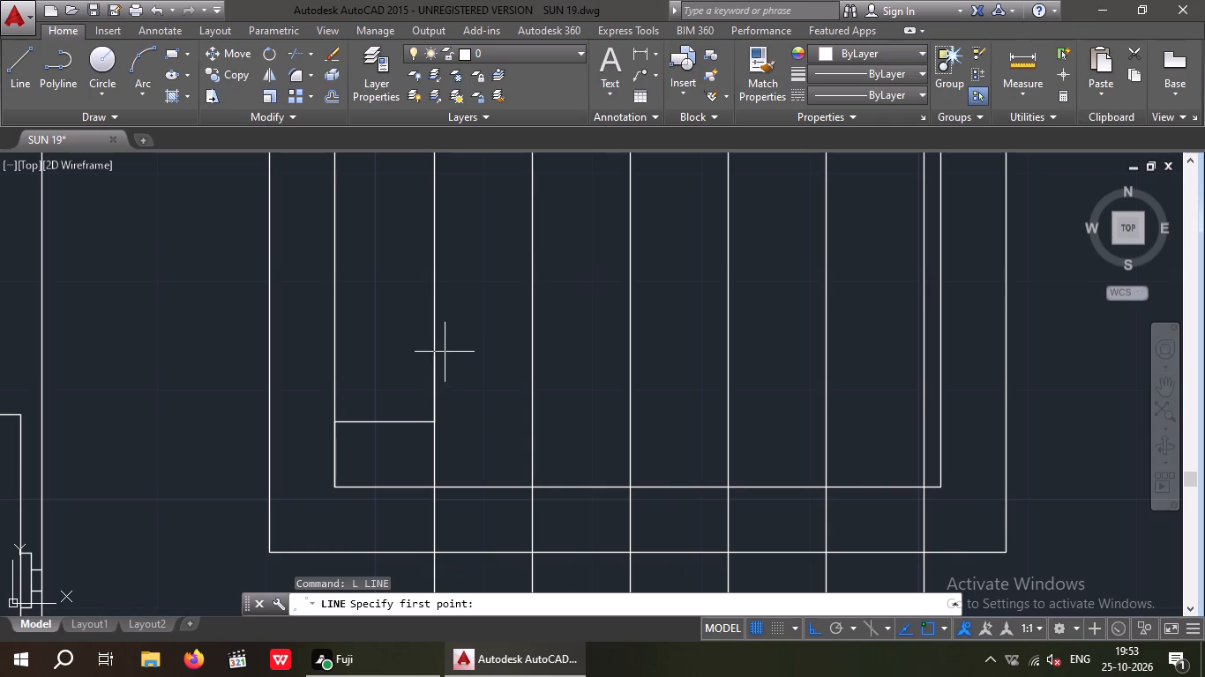
{"action": "left_click", "coordinate": [438, 356]}
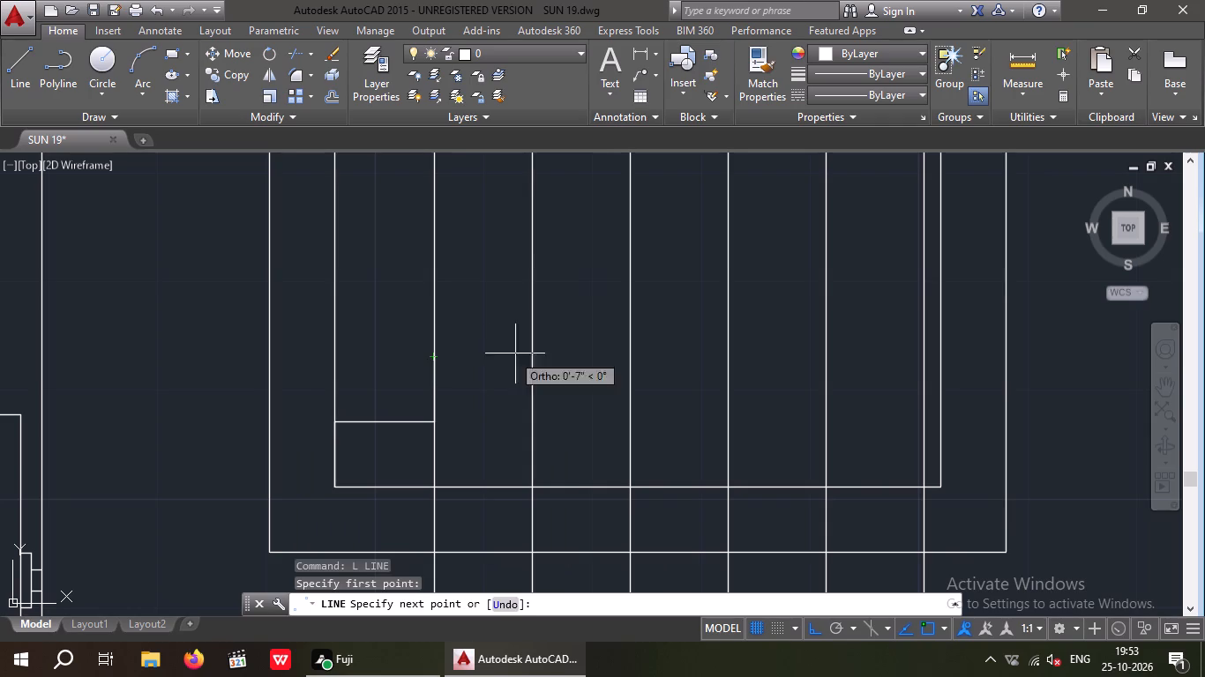
{"action": "left_click", "coordinate": [535, 352]}
{"action": "key", "text": "6"}
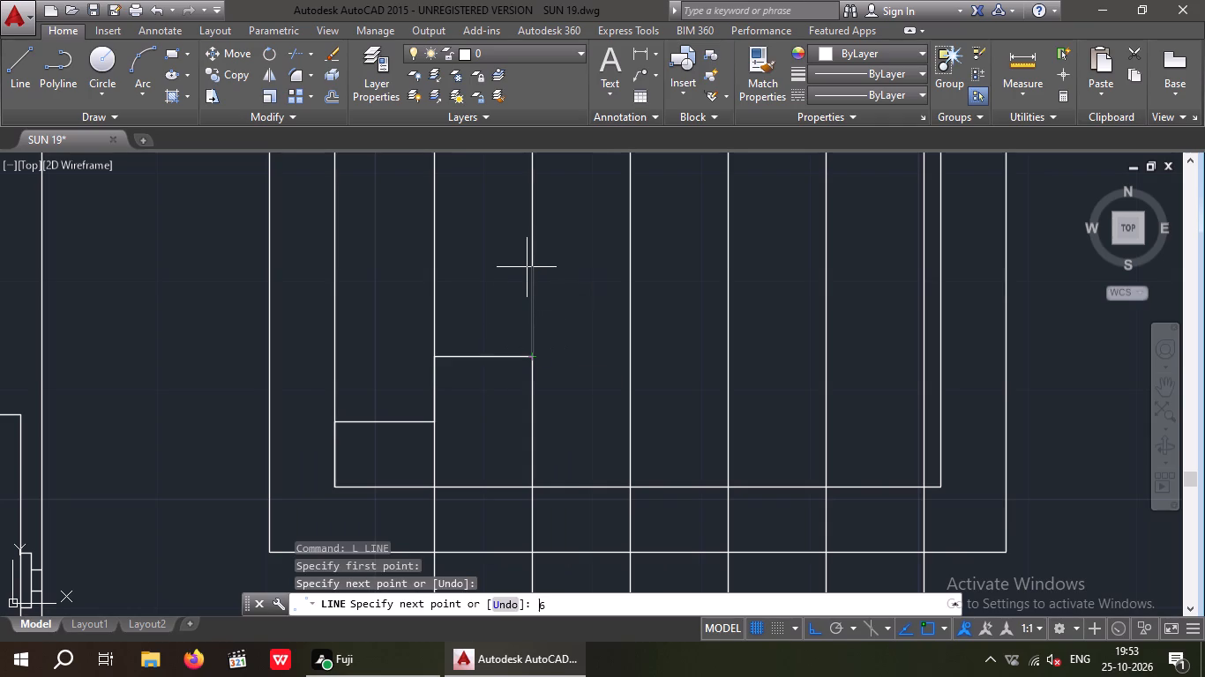
{"action": "key", "text": "shift+quotedbl"}
{"action": "key", "text": "Return"}
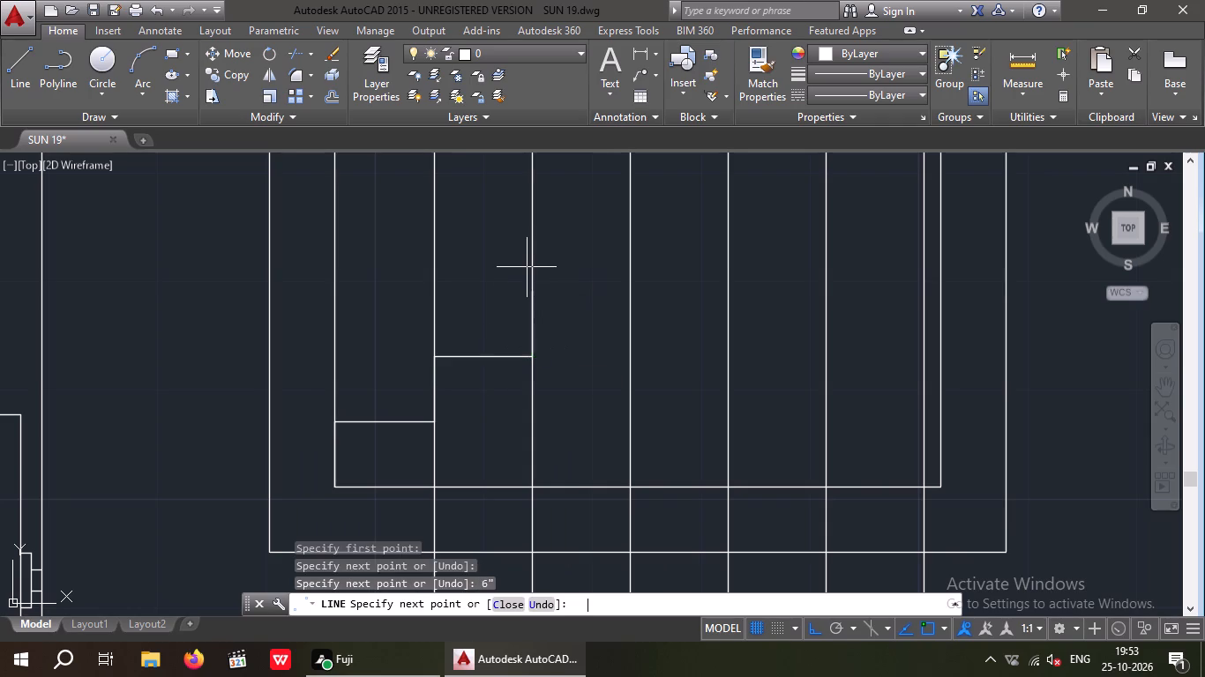
{"action": "middle_click_drag", "start_coordinate": [529, 282], "coordinate": [437, 488]}
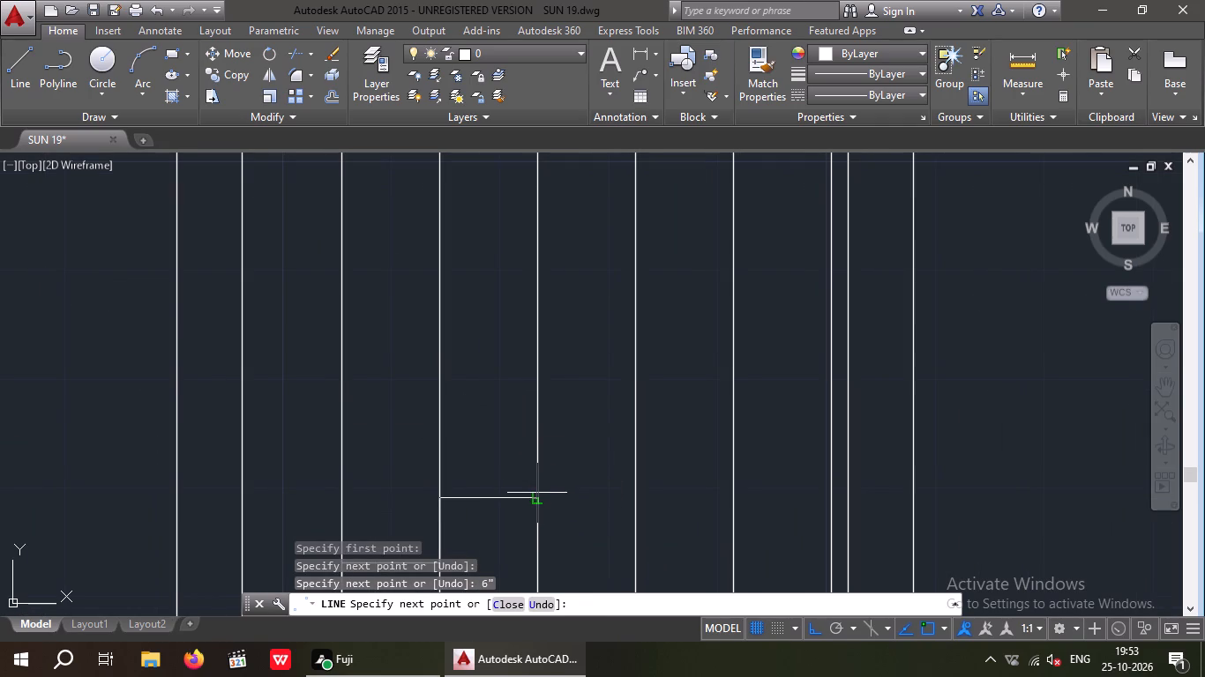
{"action": "left_click", "coordinate": [537, 493]}
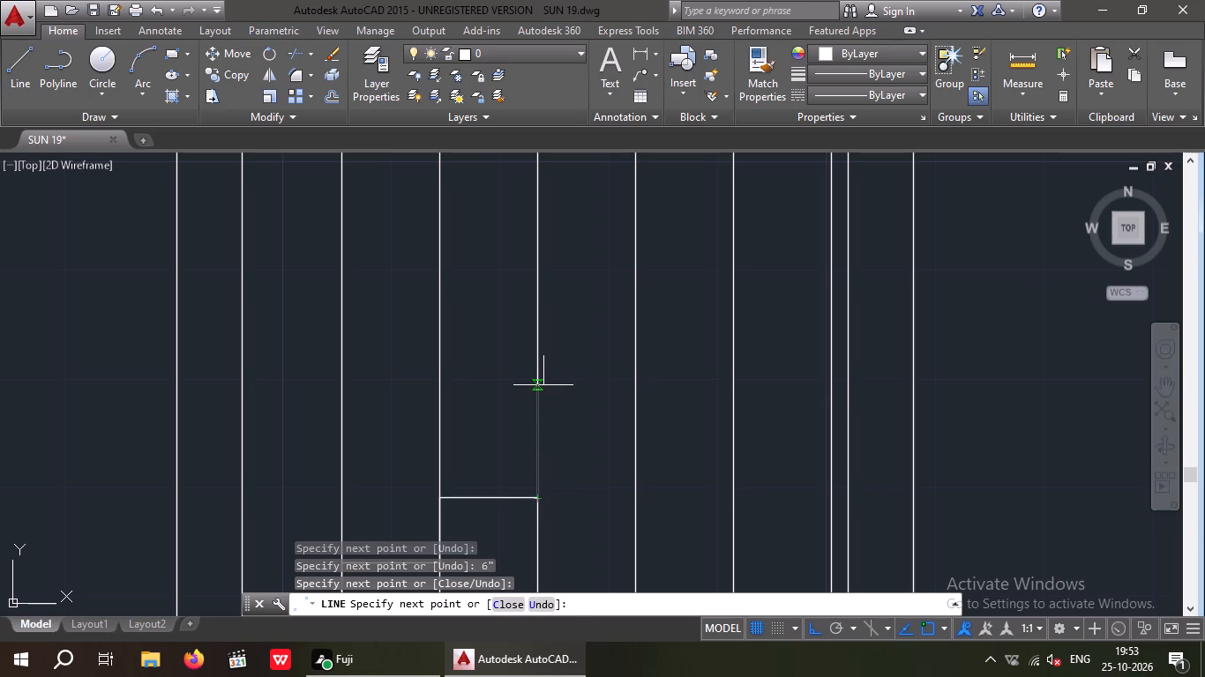
{"action": "key", "text": "6"}
{"action": "key", "text": "shift+quotedbl"}
{"action": "key", "text": "Return"}
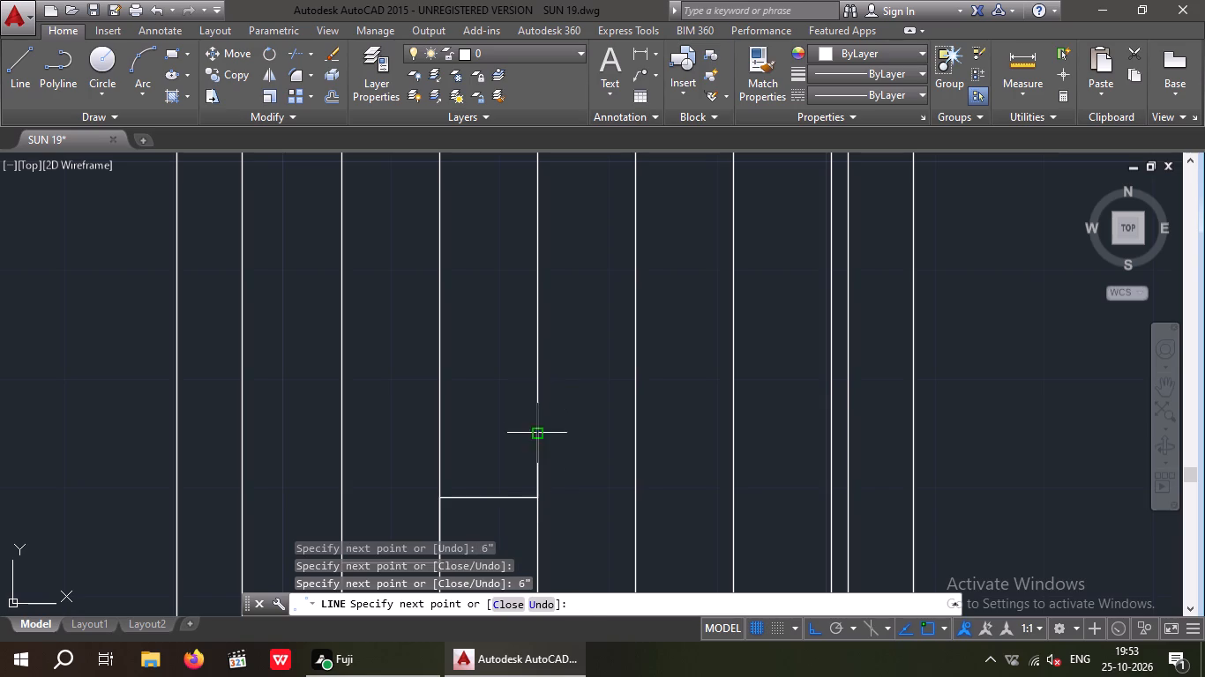
Draw the fourth and fifth treads to the fourth and fifth construction lines, each followed by a 6" riser.
{"action": "left_click", "coordinate": [636, 432]}
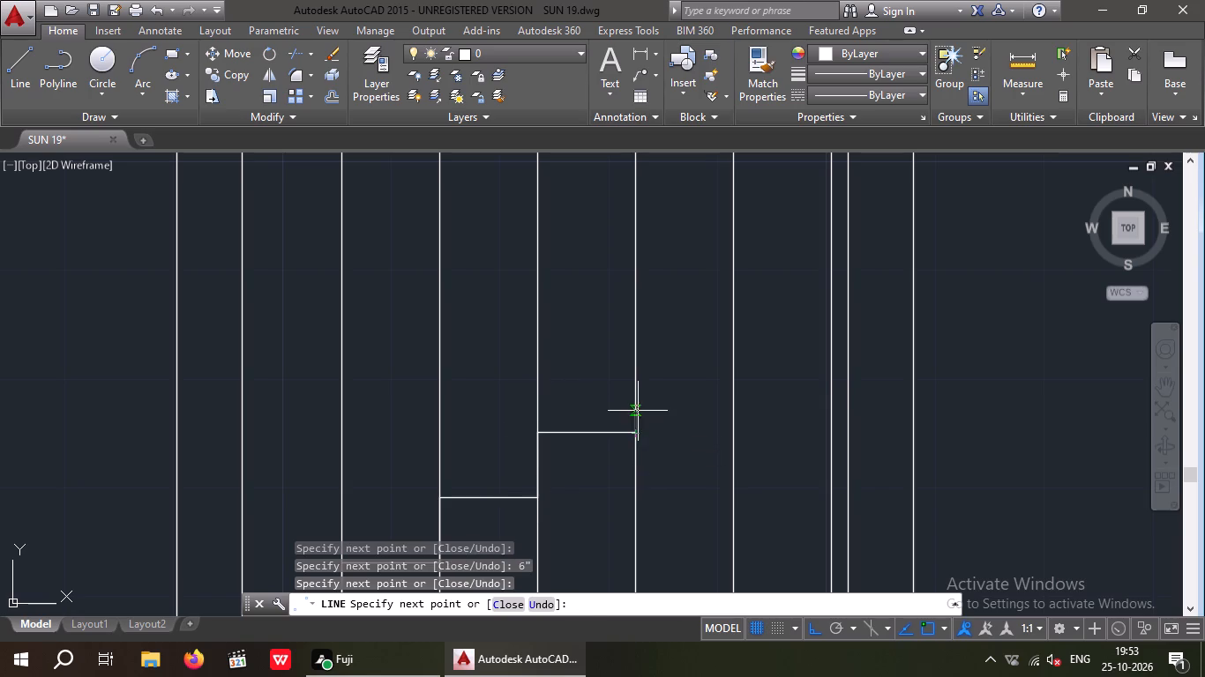
{"action": "key", "text": "6"}
{"action": "key", "text": "shift+quotedbl"}
{"action": "key", "text": "Return"}
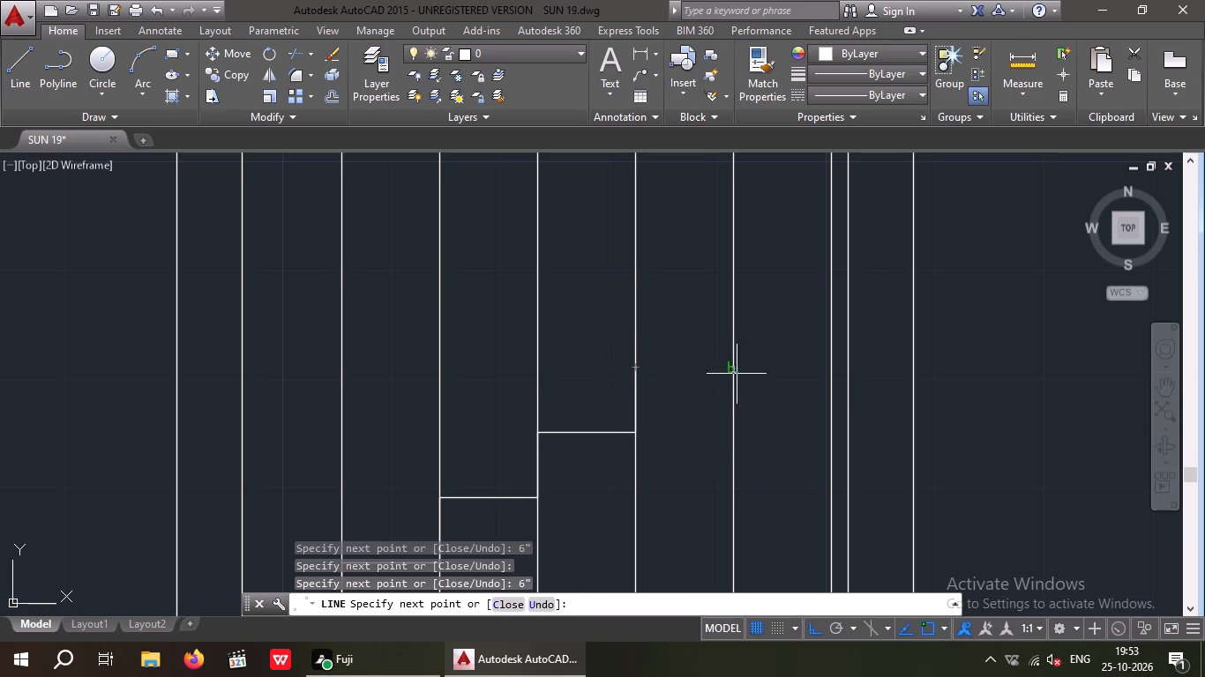
{"action": "left_click", "coordinate": [730, 368]}
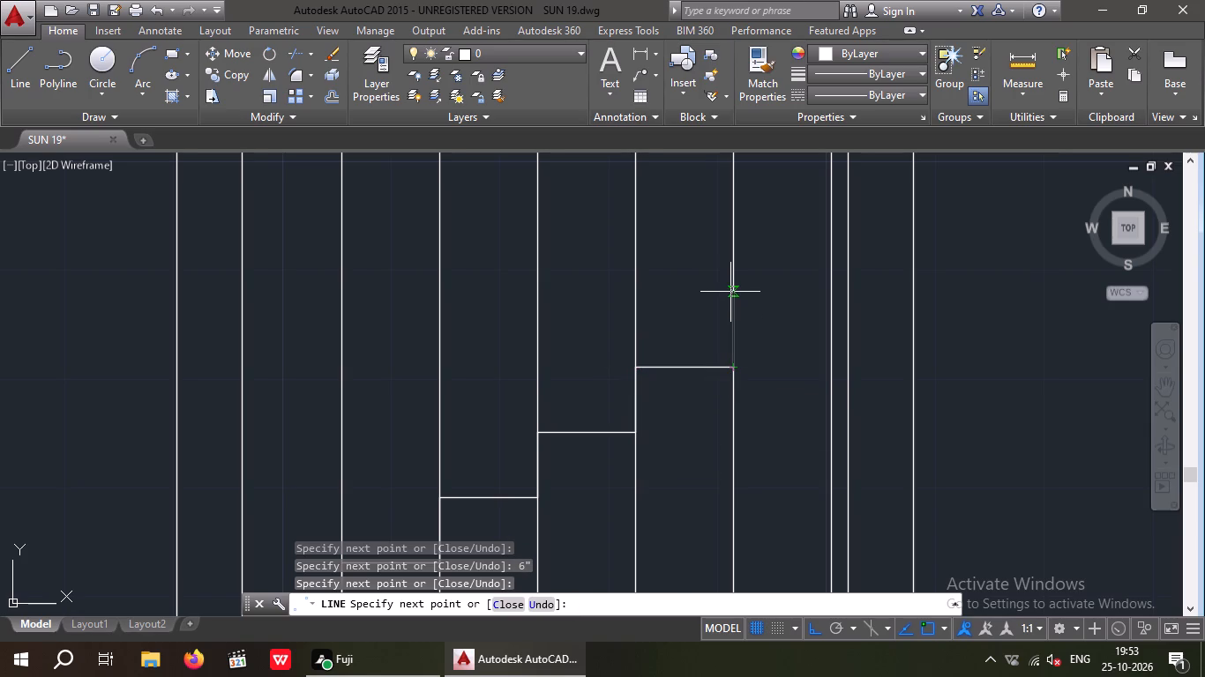
{"action": "key", "text": "6"}
{"action": "key", "text": "shift+quotedbl"}
{"action": "key", "text": "Return"}
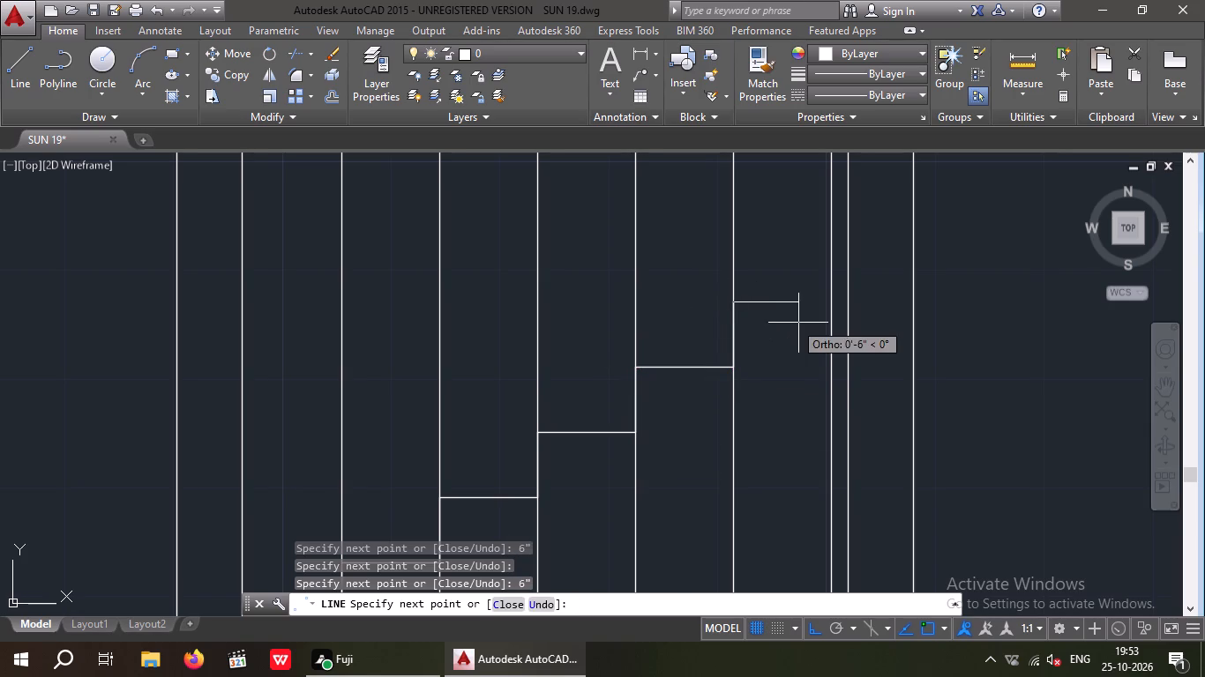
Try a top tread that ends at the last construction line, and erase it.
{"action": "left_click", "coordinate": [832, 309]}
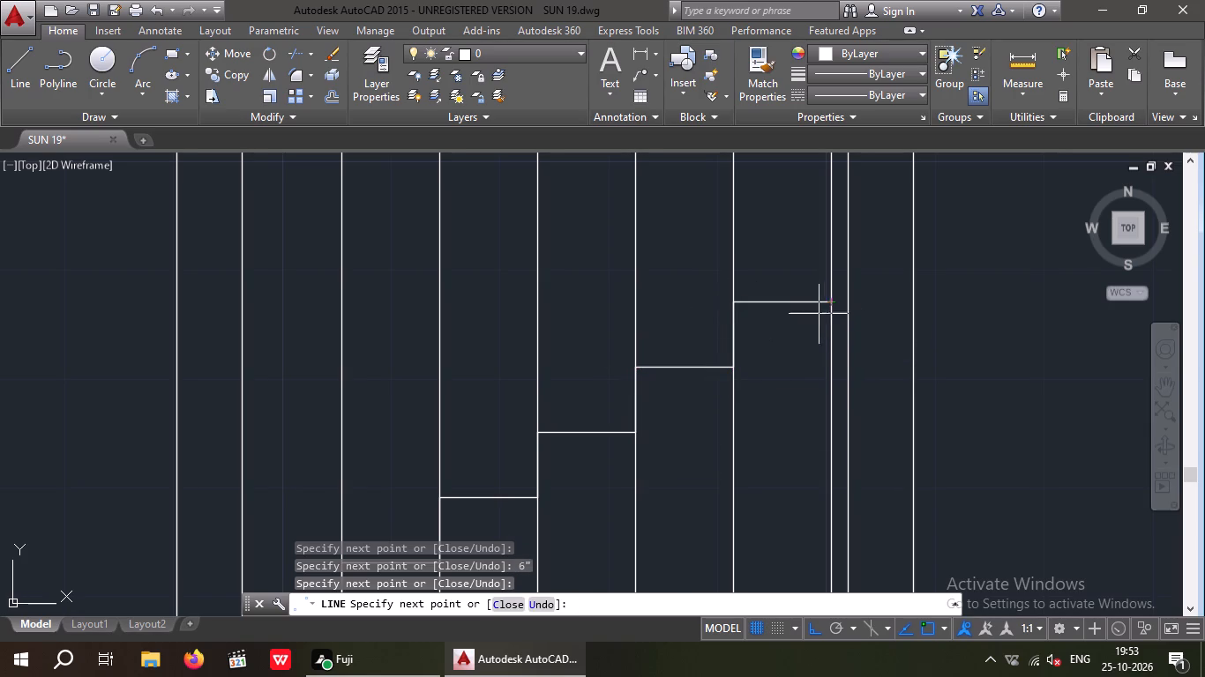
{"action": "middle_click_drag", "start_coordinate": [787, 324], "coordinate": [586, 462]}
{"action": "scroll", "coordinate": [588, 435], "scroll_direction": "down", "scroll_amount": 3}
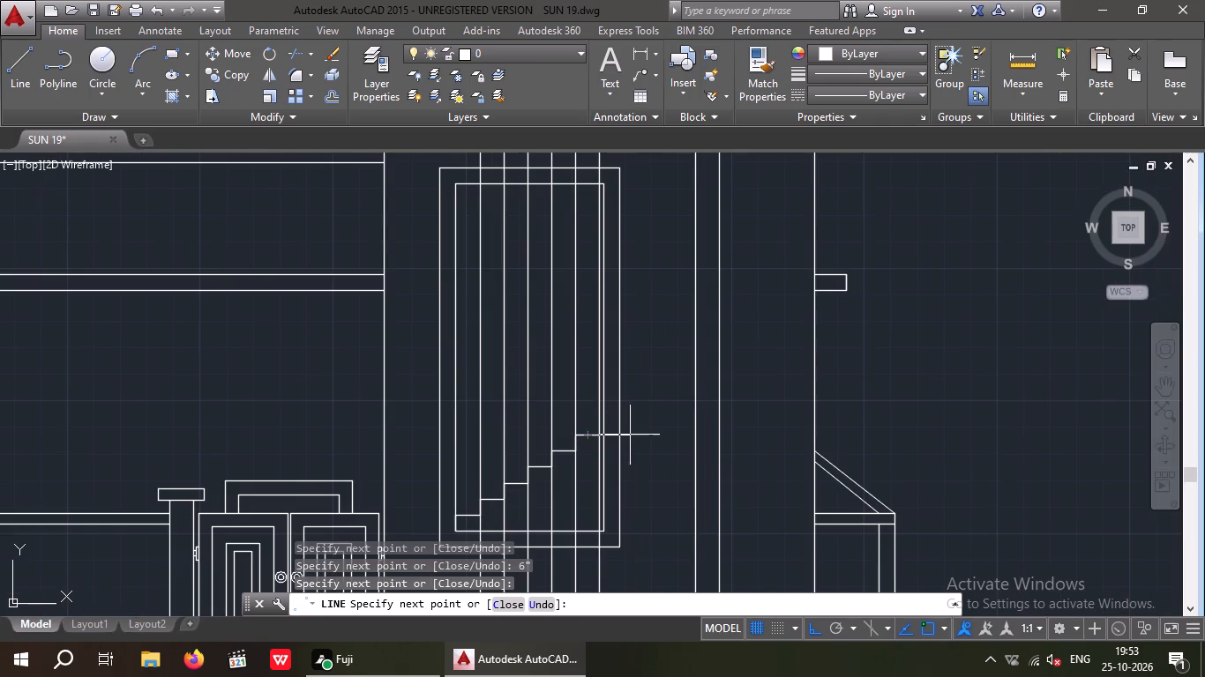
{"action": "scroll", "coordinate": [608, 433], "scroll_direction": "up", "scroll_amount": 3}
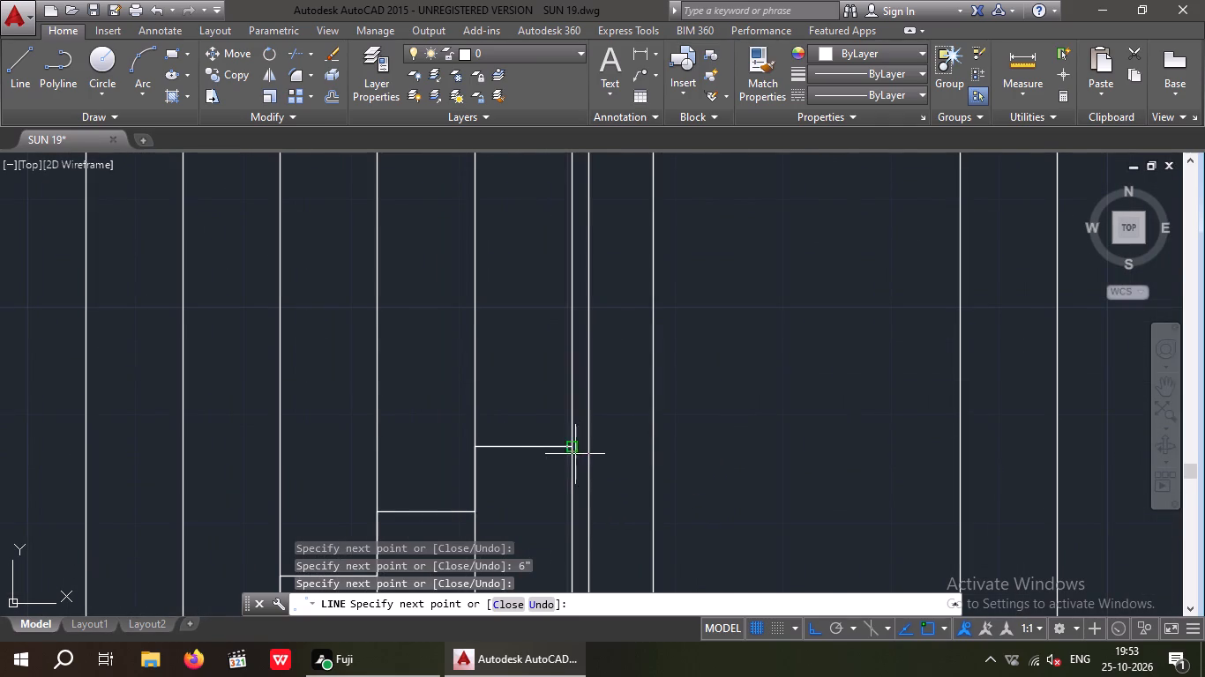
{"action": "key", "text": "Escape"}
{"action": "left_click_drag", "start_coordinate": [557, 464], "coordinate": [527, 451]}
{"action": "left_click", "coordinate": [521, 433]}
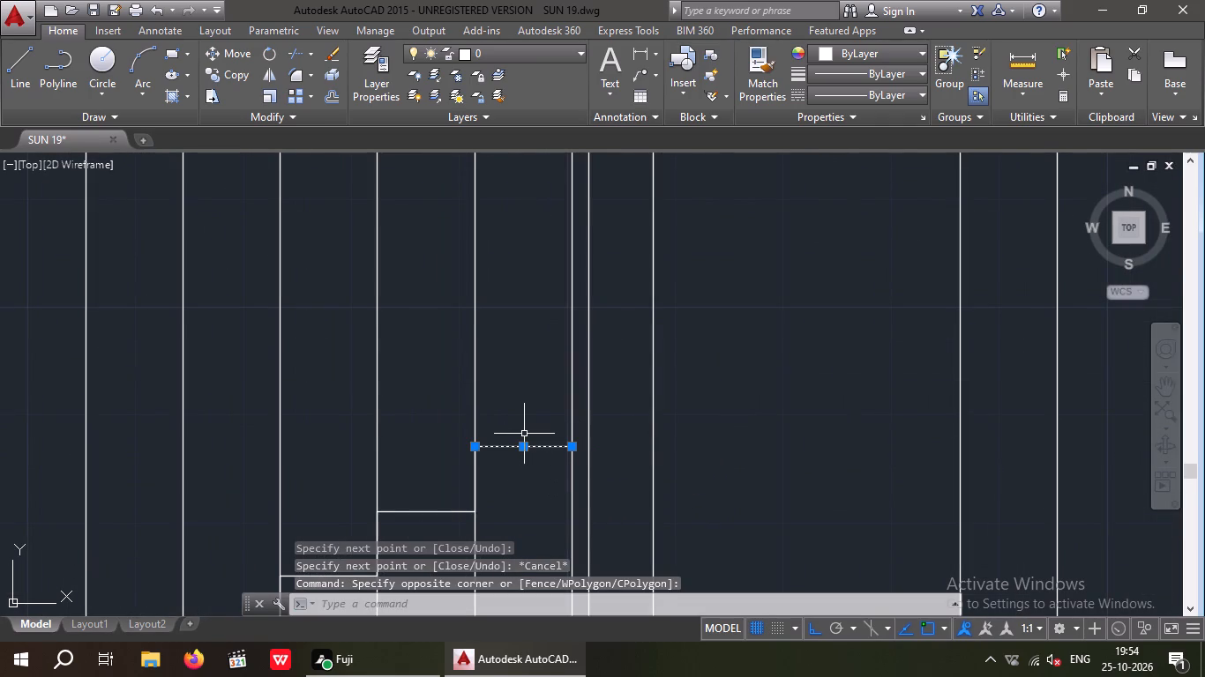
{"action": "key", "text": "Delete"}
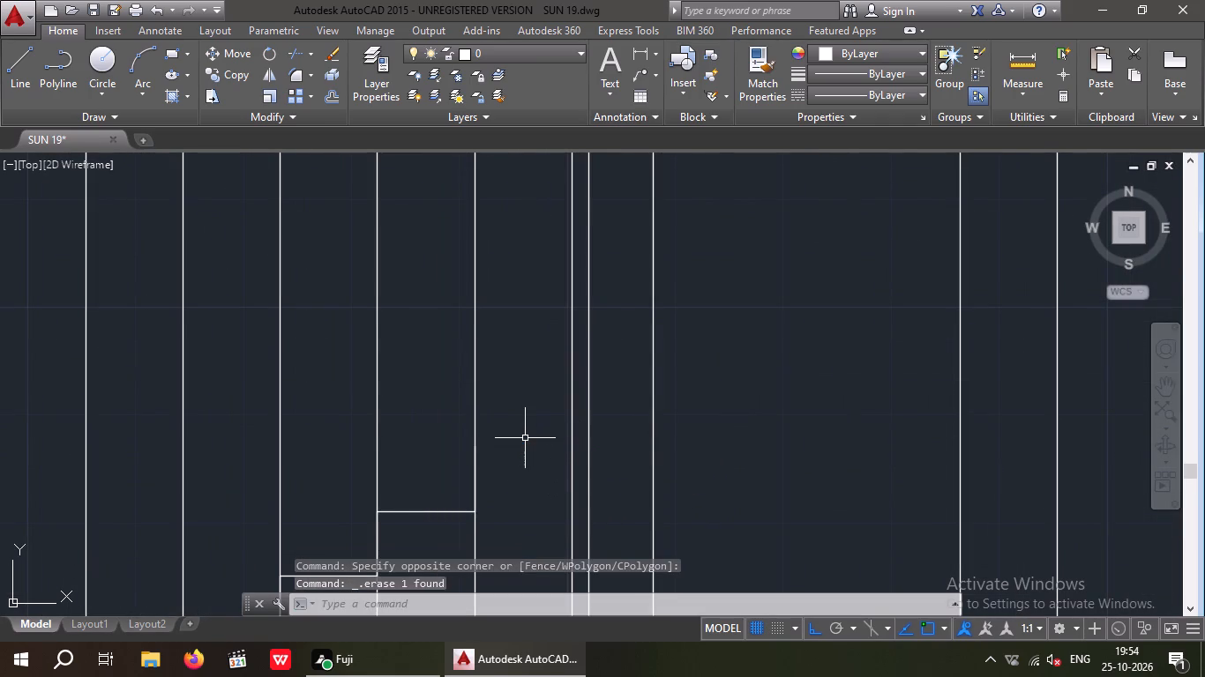
Draw the top tread from the last riser's upper end to the right edge of the window's inner rectangle.
{"action": "key", "text": "l"}
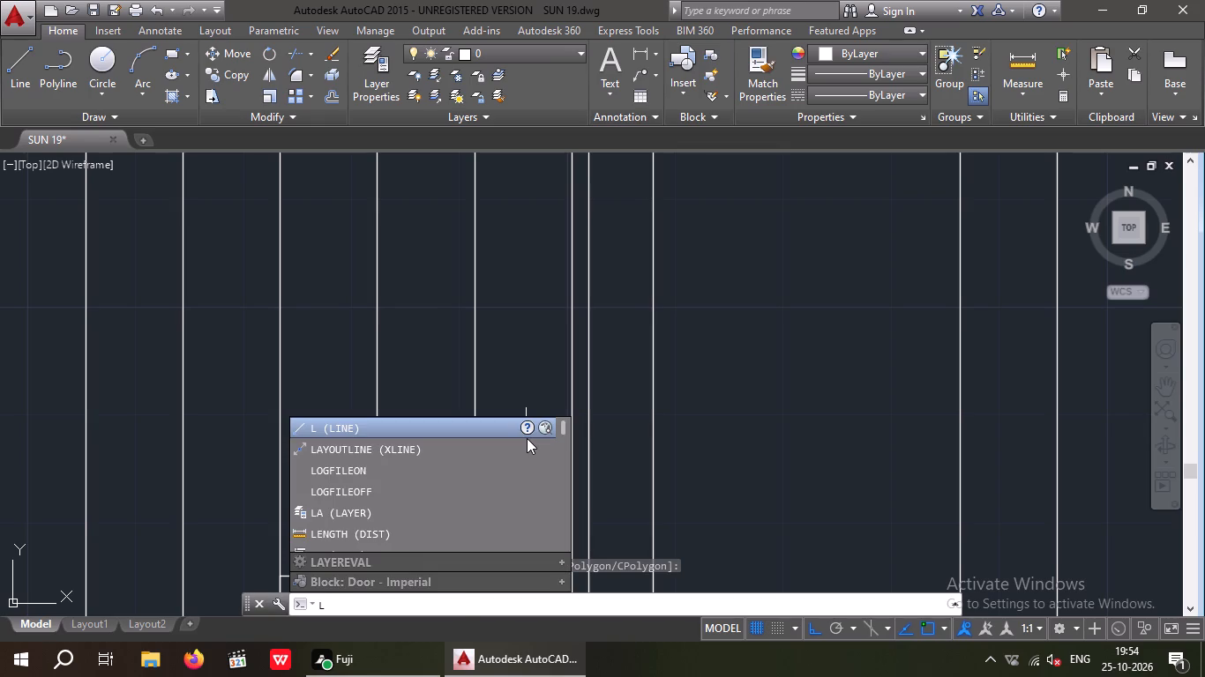
{"action": "key", "text": "space"}
{"action": "left_click_drag", "start_coordinate": [475, 443], "coordinate": [484, 442]}
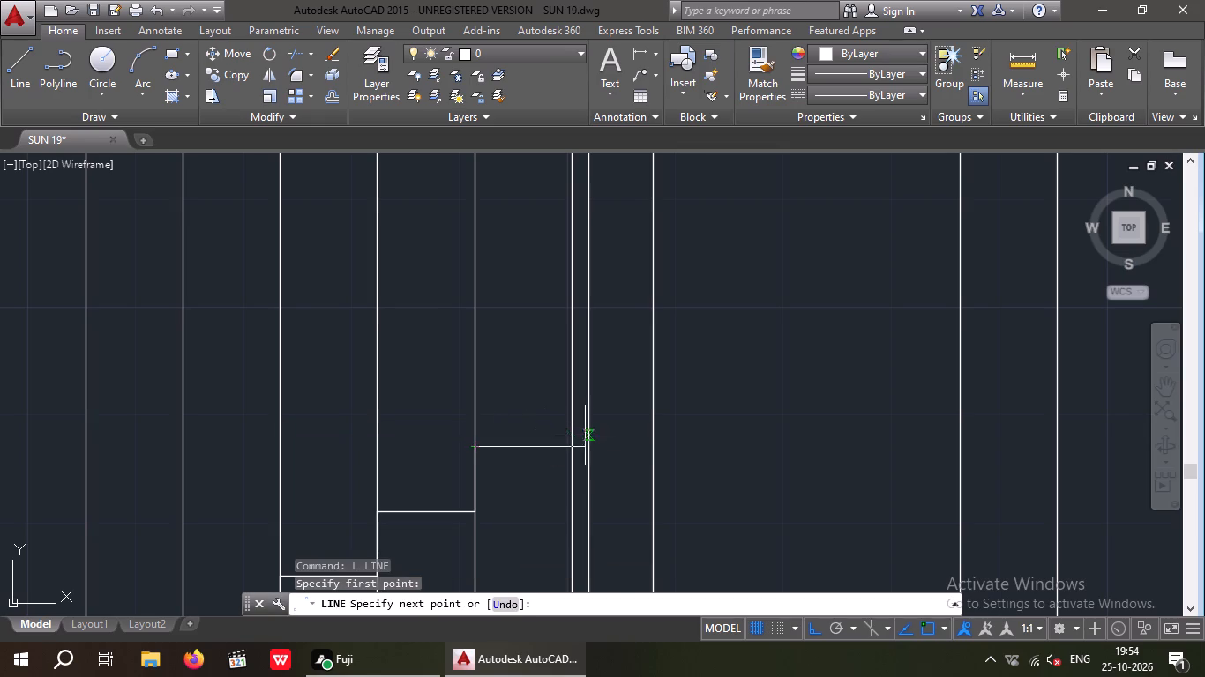
{"action": "left_click", "coordinate": [588, 443]}
{"action": "key", "text": "Escape"}
{"action": "key", "text": "Escape"}
Erase the six vertical construction lines running through the right-bay window.
{"action": "scroll", "coordinate": [599, 440], "scroll_direction": "down", "scroll_amount": 1}
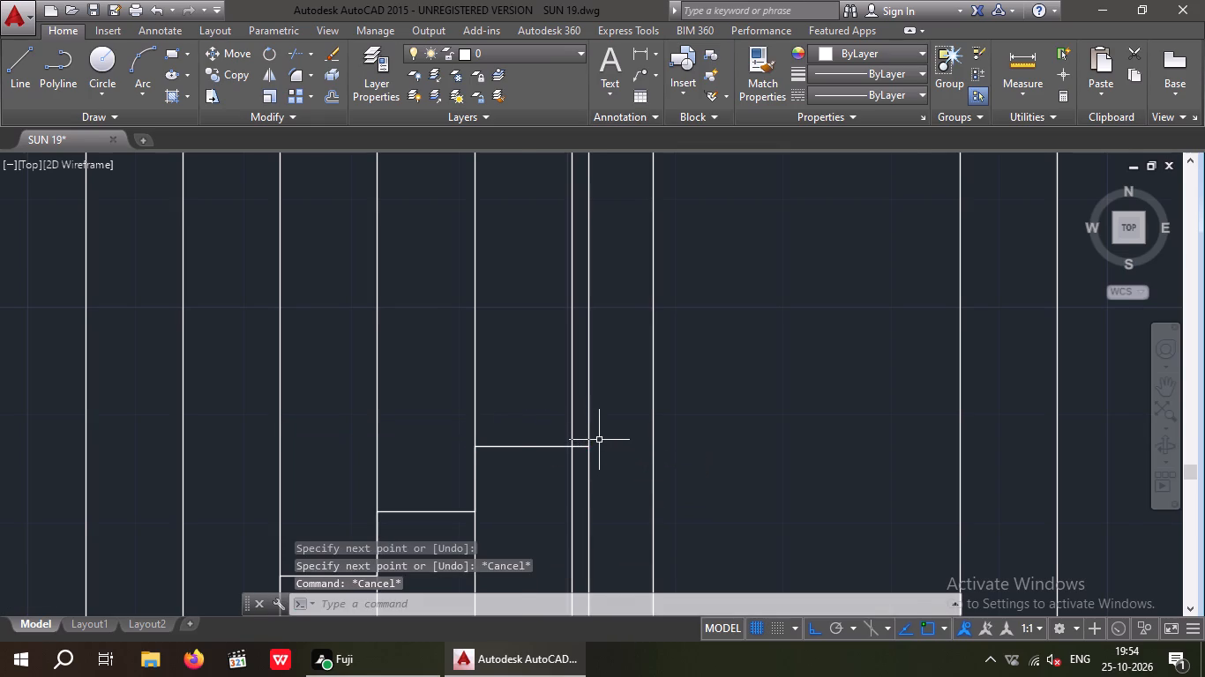
{"action": "scroll", "coordinate": [575, 420], "scroll_direction": "up", "scroll_amount": 2}
{"action": "left_click_drag", "start_coordinate": [594, 407], "coordinate": [565, 419]}
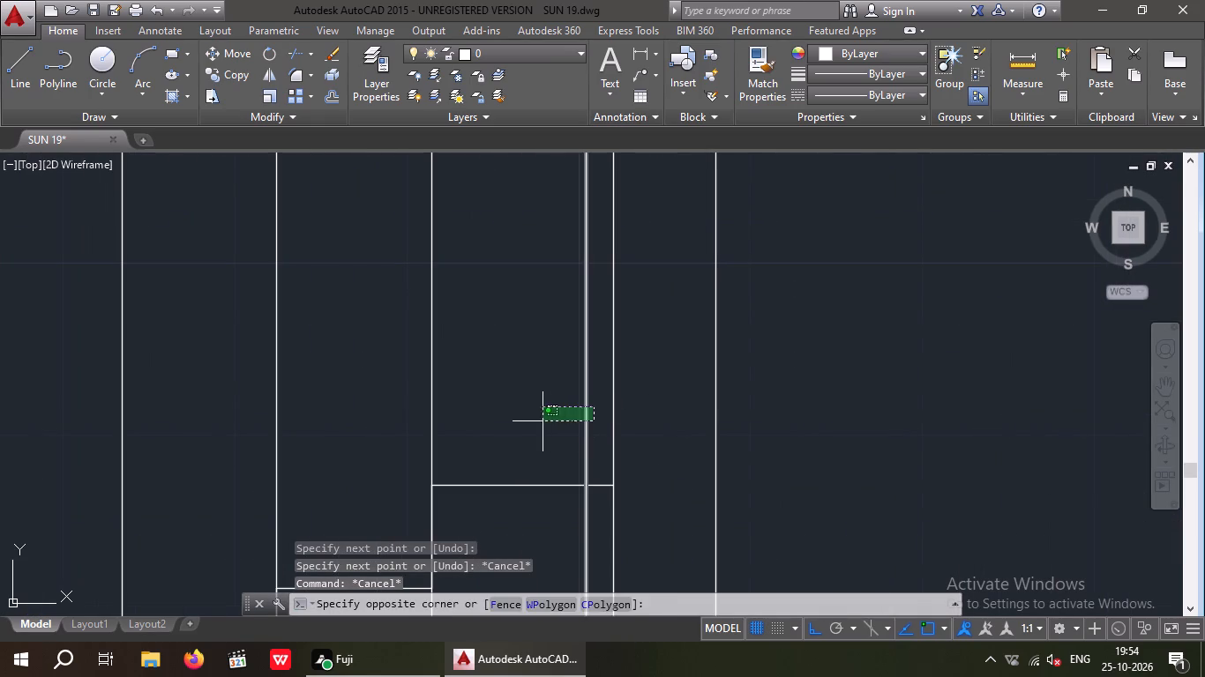
{"action": "left_click", "coordinate": [405, 420]}
{"action": "middle_click_drag", "start_coordinate": [379, 426], "coordinate": [494, 404]}
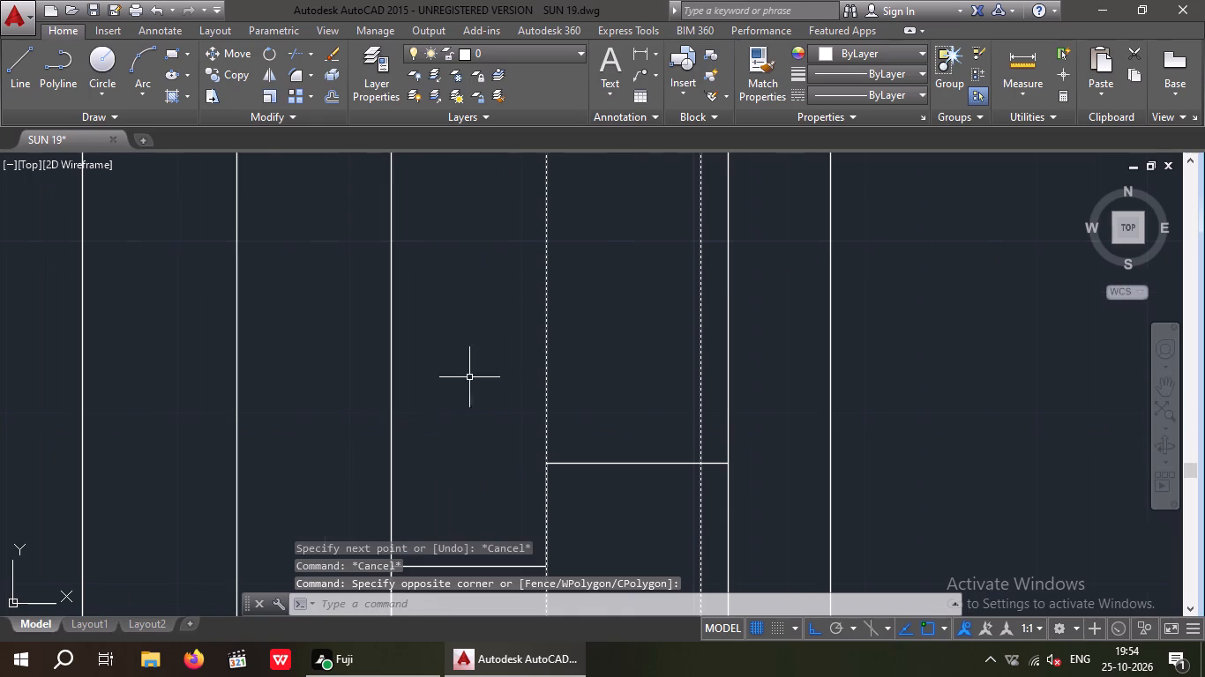
{"action": "scroll", "coordinate": [469, 377], "scroll_direction": "down", "scroll_amount": 2}
{"action": "left_click_drag", "start_coordinate": [457, 373], "coordinate": [399, 396]}
{"action": "left_click", "coordinate": [243, 410]}
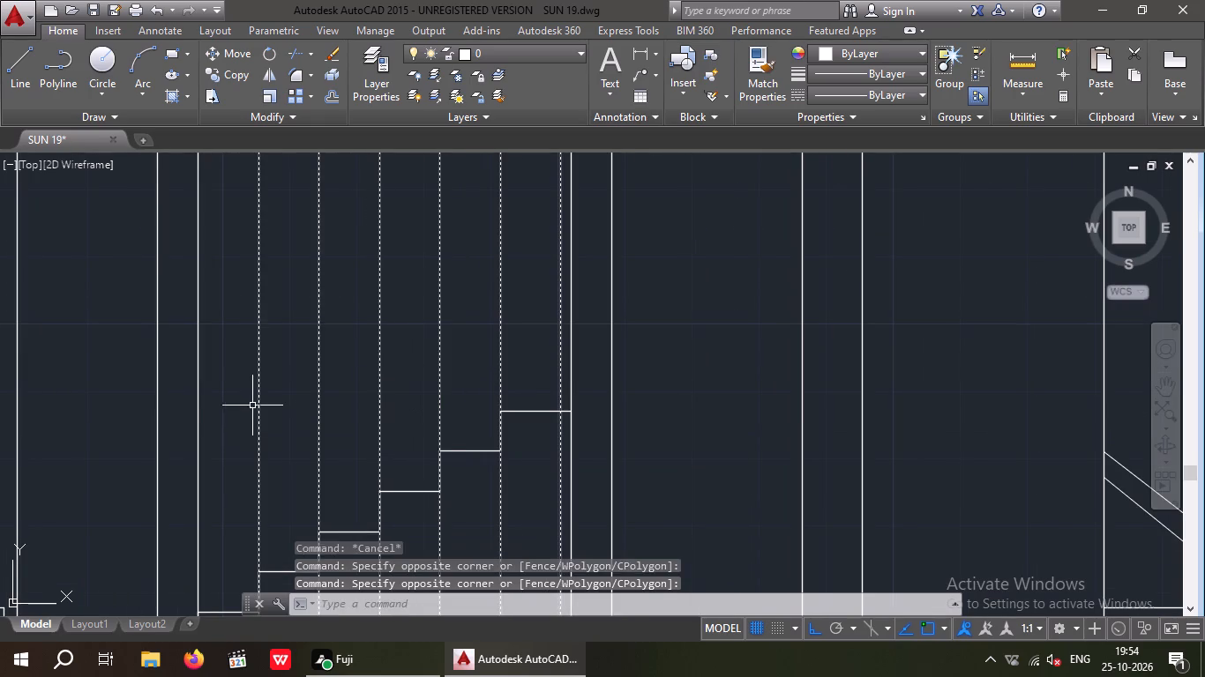
{"action": "scroll", "coordinate": [252, 405], "scroll_direction": "down", "scroll_amount": 2}
{"action": "middle_click_drag", "start_coordinate": [254, 405], "coordinate": [306, 395]}
{"action": "key", "text": "Delete"}
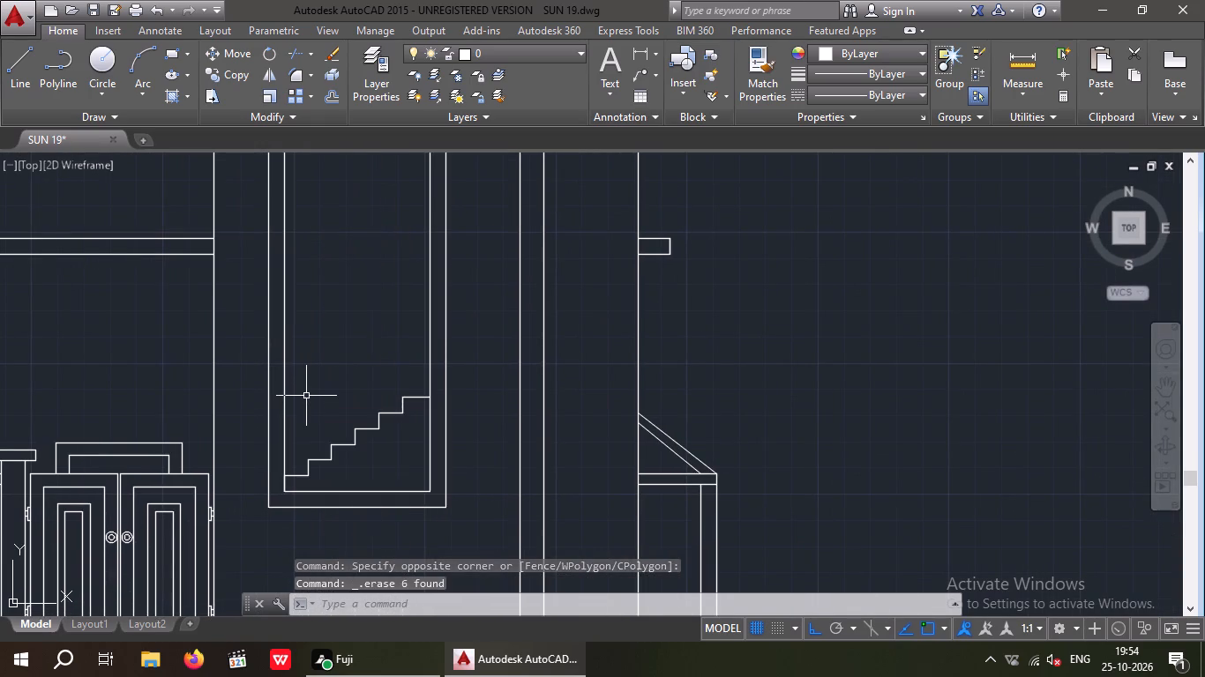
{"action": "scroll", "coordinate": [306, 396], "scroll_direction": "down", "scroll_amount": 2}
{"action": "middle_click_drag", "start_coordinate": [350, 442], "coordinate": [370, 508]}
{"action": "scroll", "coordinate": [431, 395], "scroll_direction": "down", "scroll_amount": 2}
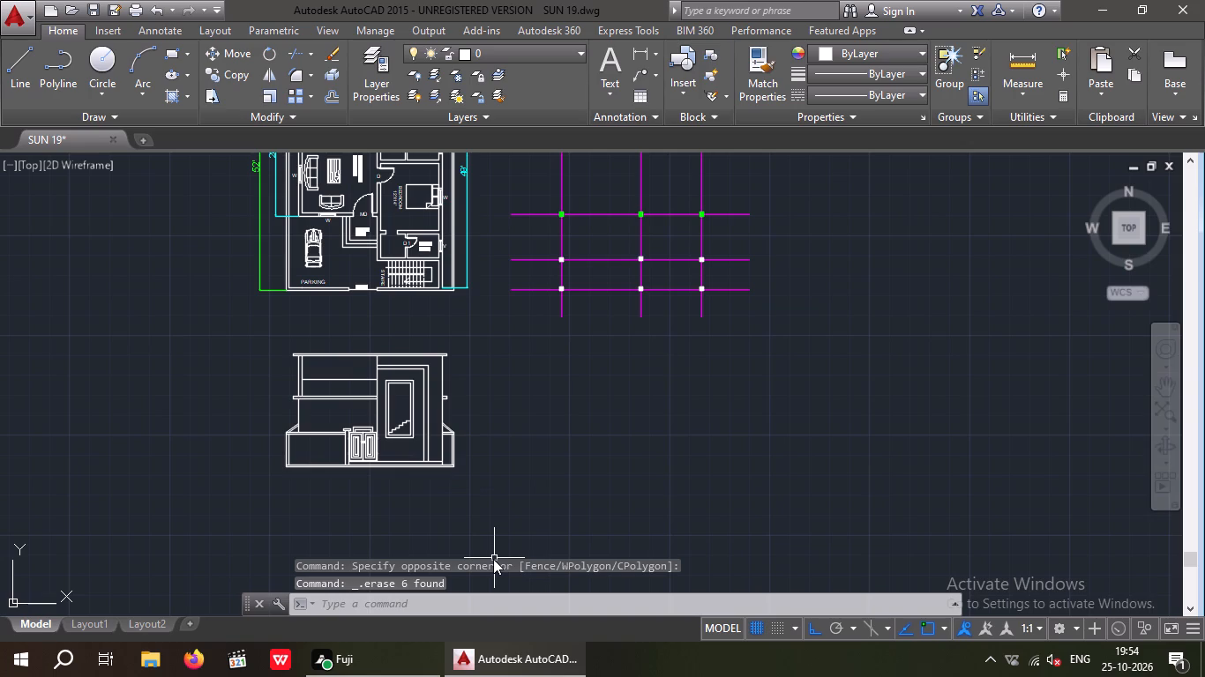
With Ortho off, draw three short parallel diagonal glass lines in the upper part of the right-bay window's inner rectangle.
{"action": "scroll", "coordinate": [383, 405], "scroll_direction": "up", "scroll_amount": 4}
{"action": "middle_click_drag", "start_coordinate": [478, 473], "coordinate": [511, 414]}
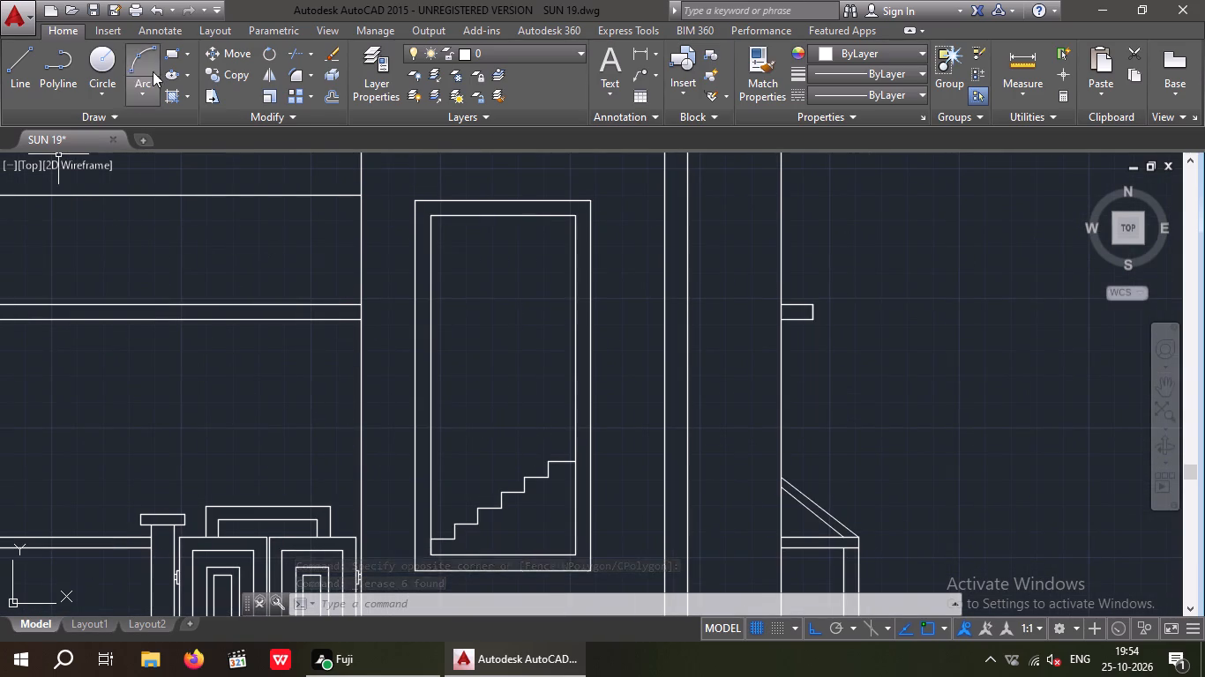
{"action": "left_click", "coordinate": [21, 71]}
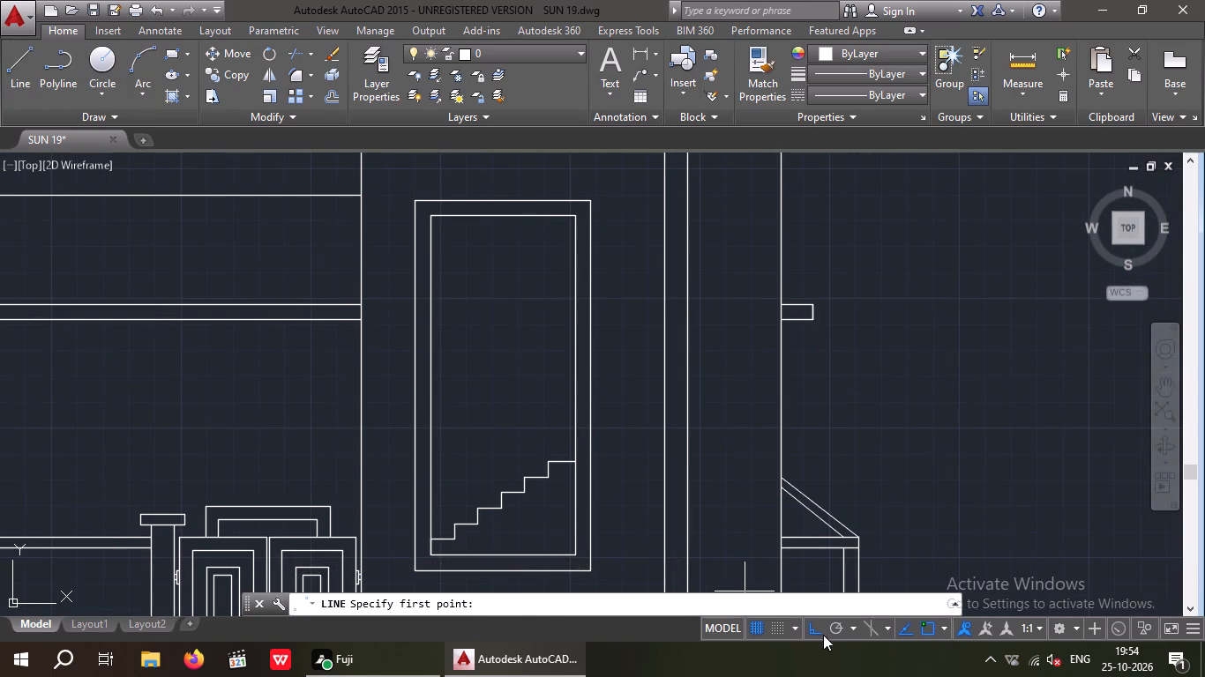
{"action": "left_click", "coordinate": [815, 632]}
{"action": "middle_click_drag", "start_coordinate": [493, 298], "coordinate": [458, 400]}
{"action": "scroll", "coordinate": [457, 368], "scroll_direction": "up", "scroll_amount": 1}
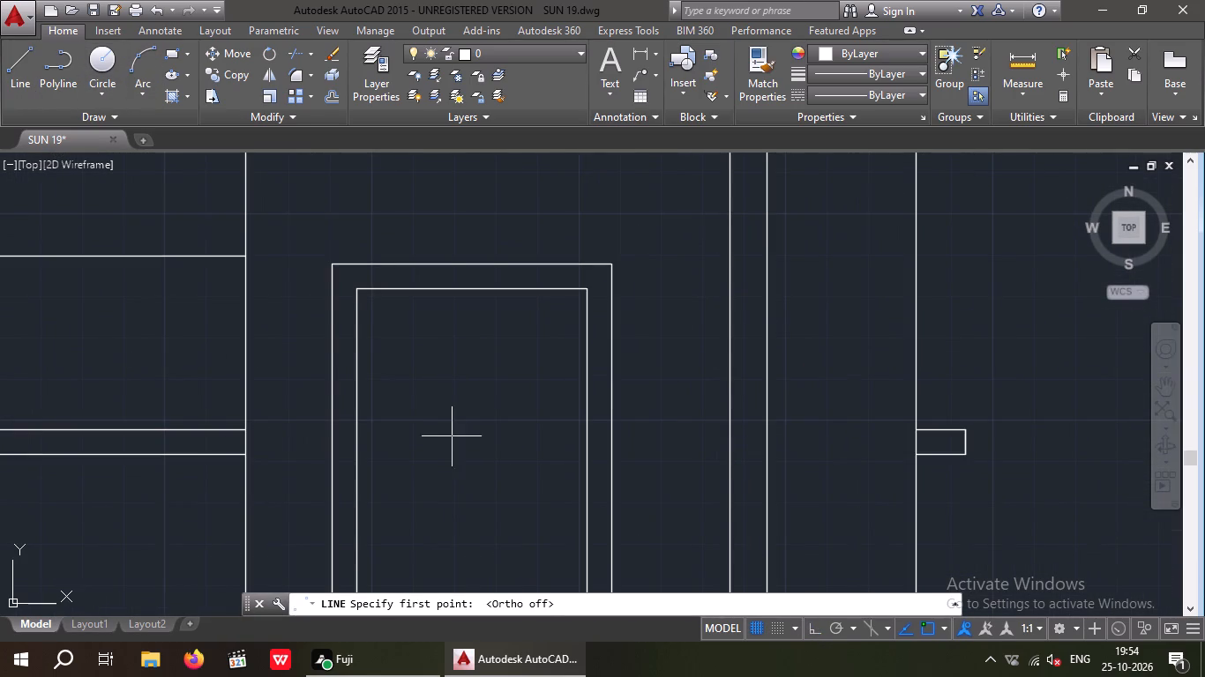
{"action": "left_click", "coordinate": [450, 420]}
{"action": "left_click", "coordinate": [533, 343]}
{"action": "key", "text": "space"}
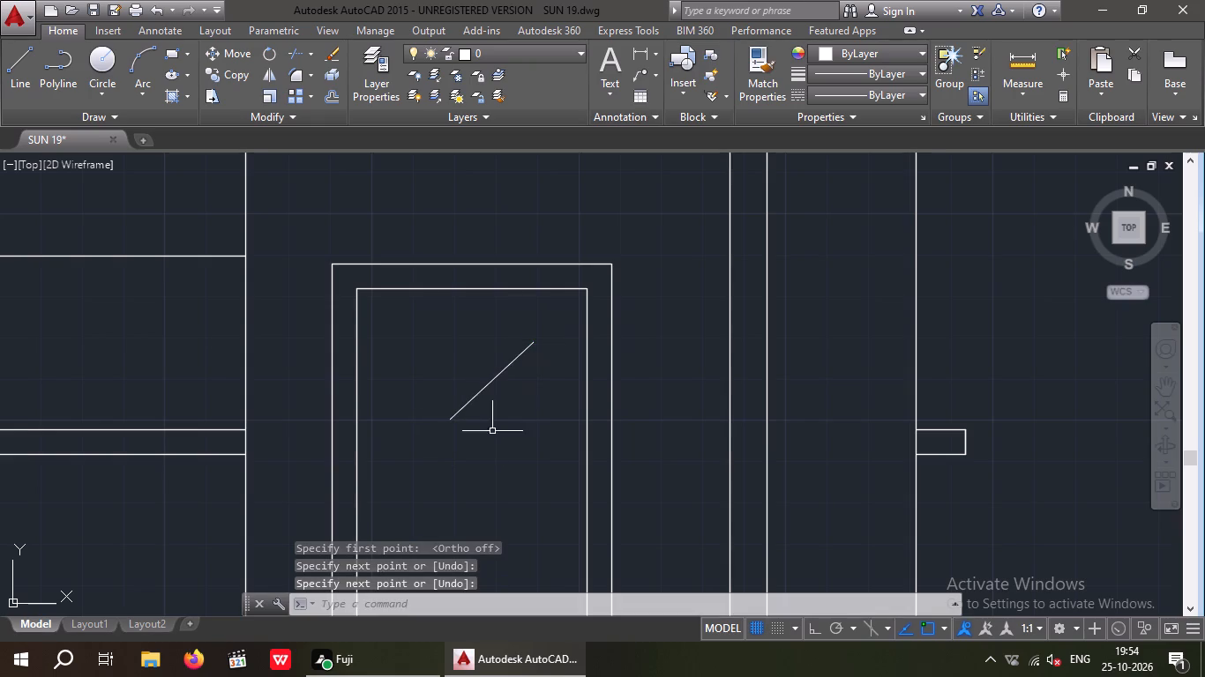
{"action": "key", "text": "space"}
{"action": "left_click", "coordinate": [483, 413]}
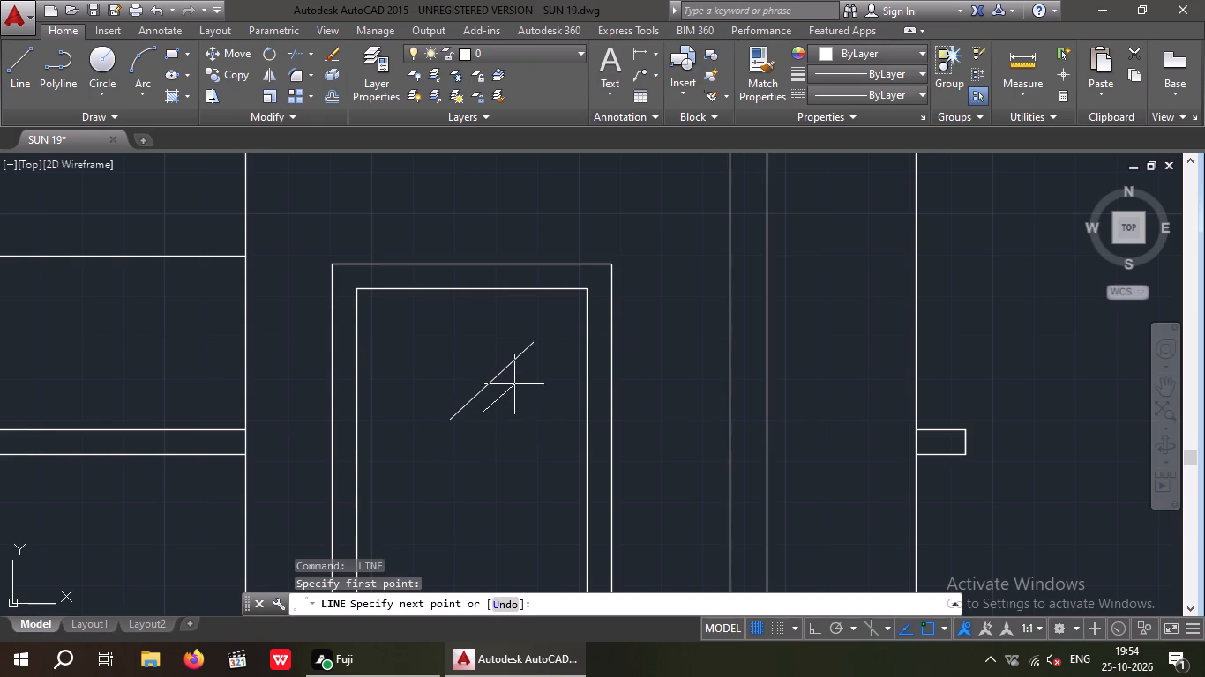
{"action": "left_click", "coordinate": [515, 383]}
{"action": "key", "text": "space"}
{"action": "key", "text": "space"}
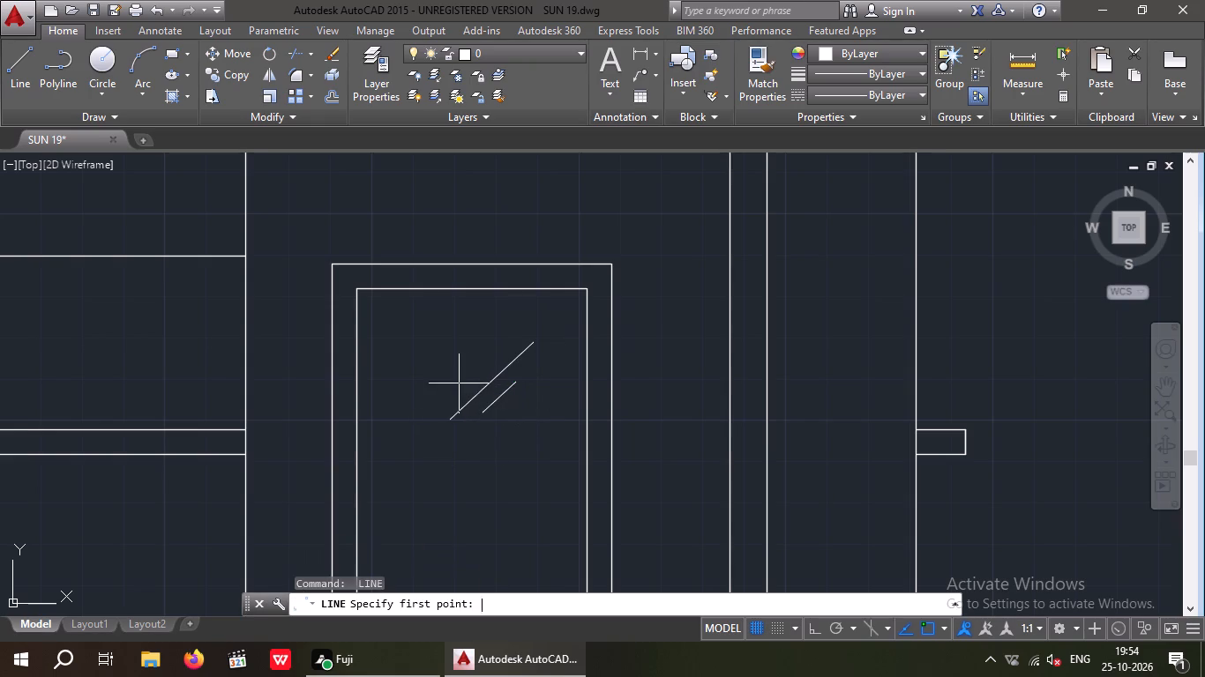
{"action": "left_click", "coordinate": [459, 388]}
{"action": "left_click", "coordinate": [498, 348]}
{"action": "key", "text": "space"}
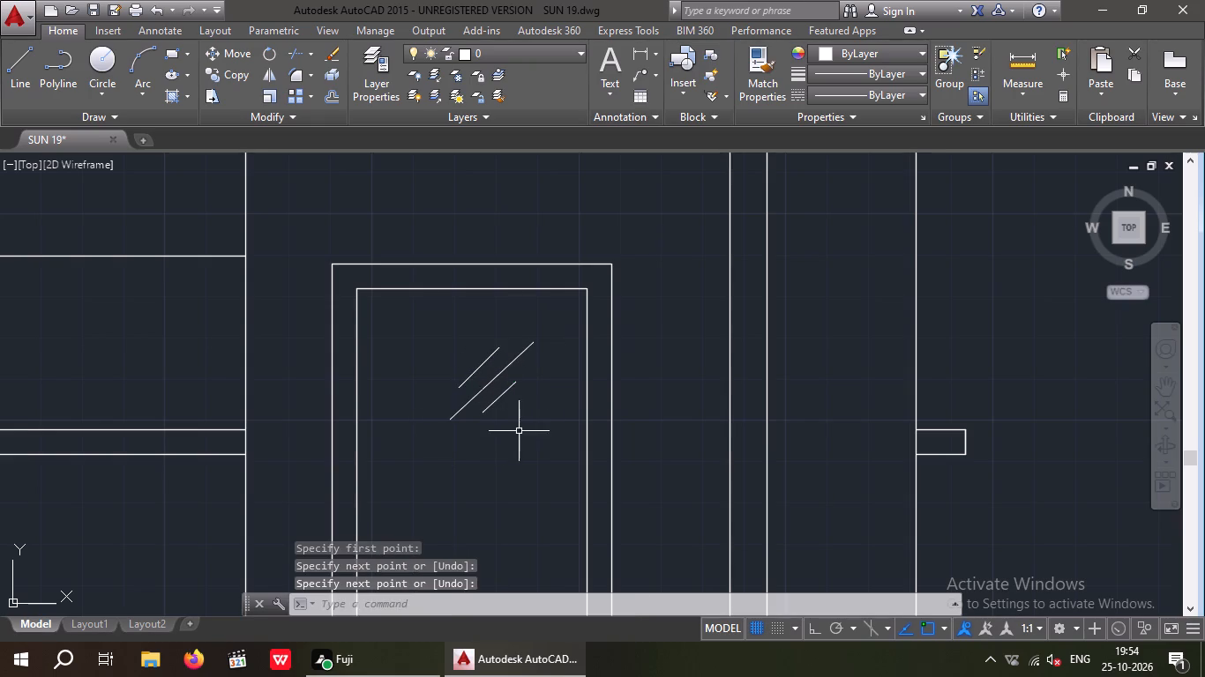
Copy the three diagonal glass lines down to the area just above the stair profile in the window.
{"action": "left_click_drag", "start_coordinate": [519, 431], "coordinate": [490, 412]}
{"action": "left_click", "coordinate": [458, 345]}
{"action": "left_click", "coordinate": [239, 73]}
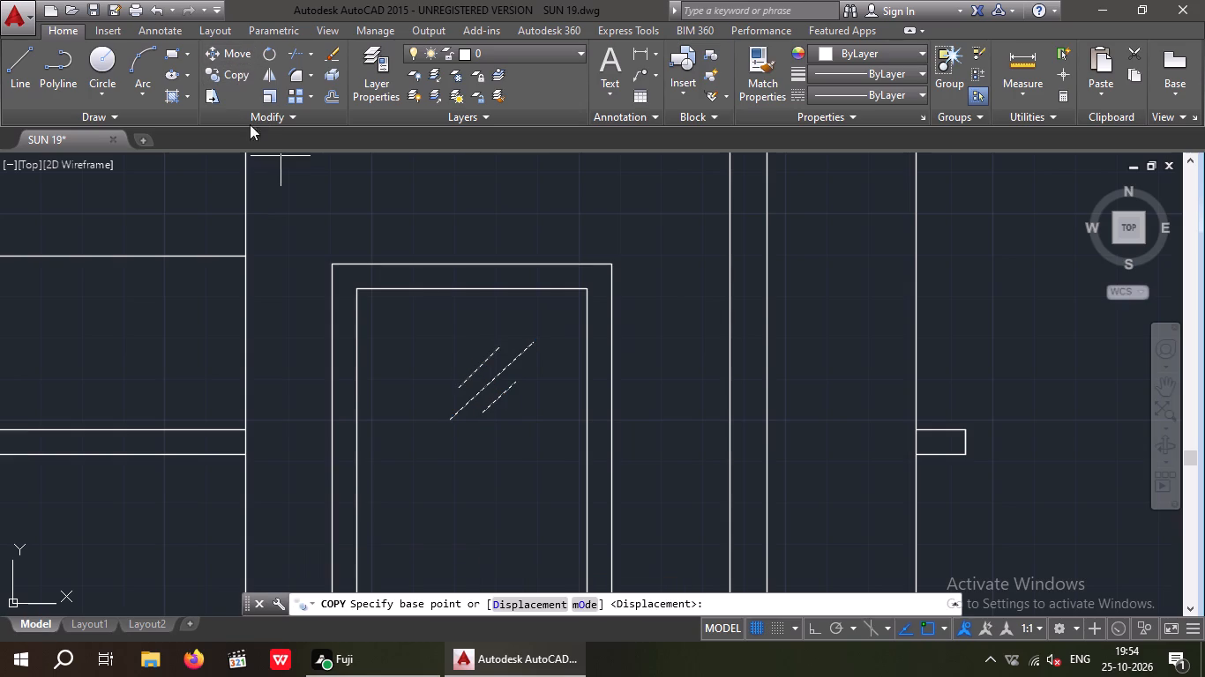
{"action": "left_click", "coordinate": [490, 380]}
{"action": "middle_click_drag", "start_coordinate": [485, 377], "coordinate": [470, 290]}
{"action": "scroll", "coordinate": [460, 323], "scroll_direction": "down", "scroll_amount": 1}
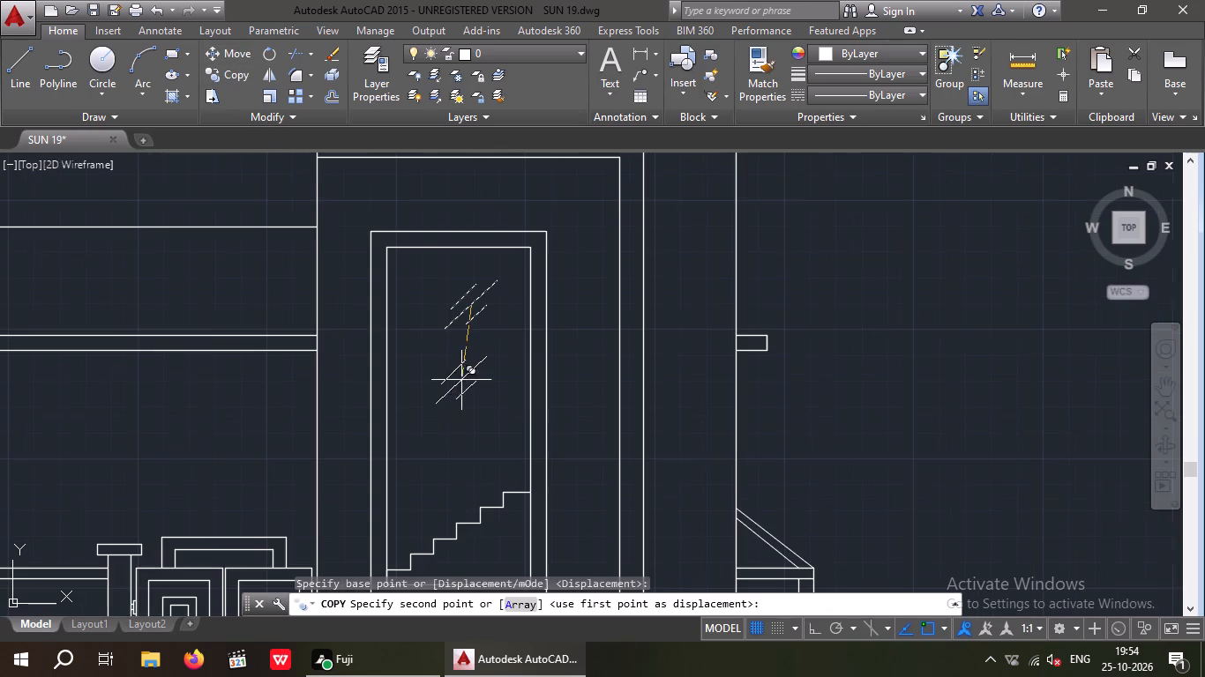
{"action": "left_click", "coordinate": [455, 462]}
{"action": "key", "text": "Escape"}
Move the upper set of three glass lines slightly left, closer to the centre of the window pane.
{"action": "left_click_drag", "start_coordinate": [489, 368], "coordinate": [458, 314]}
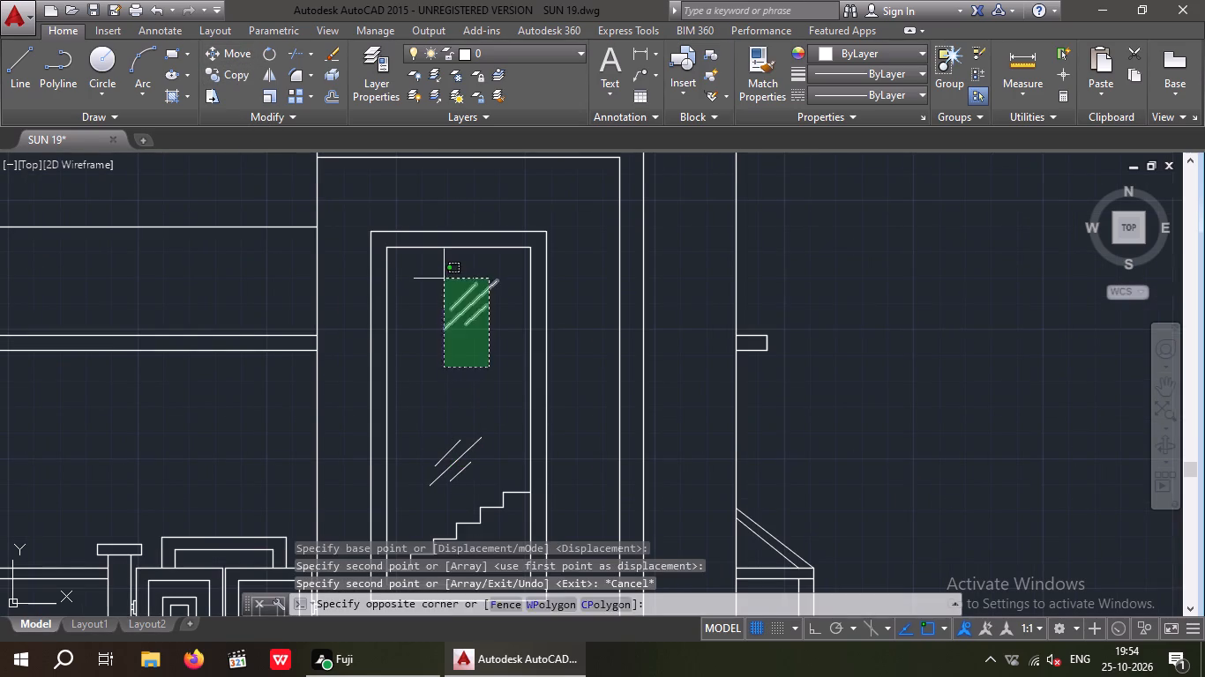
{"action": "left_click", "coordinate": [444, 279]}
{"action": "left_click", "coordinate": [233, 57]}
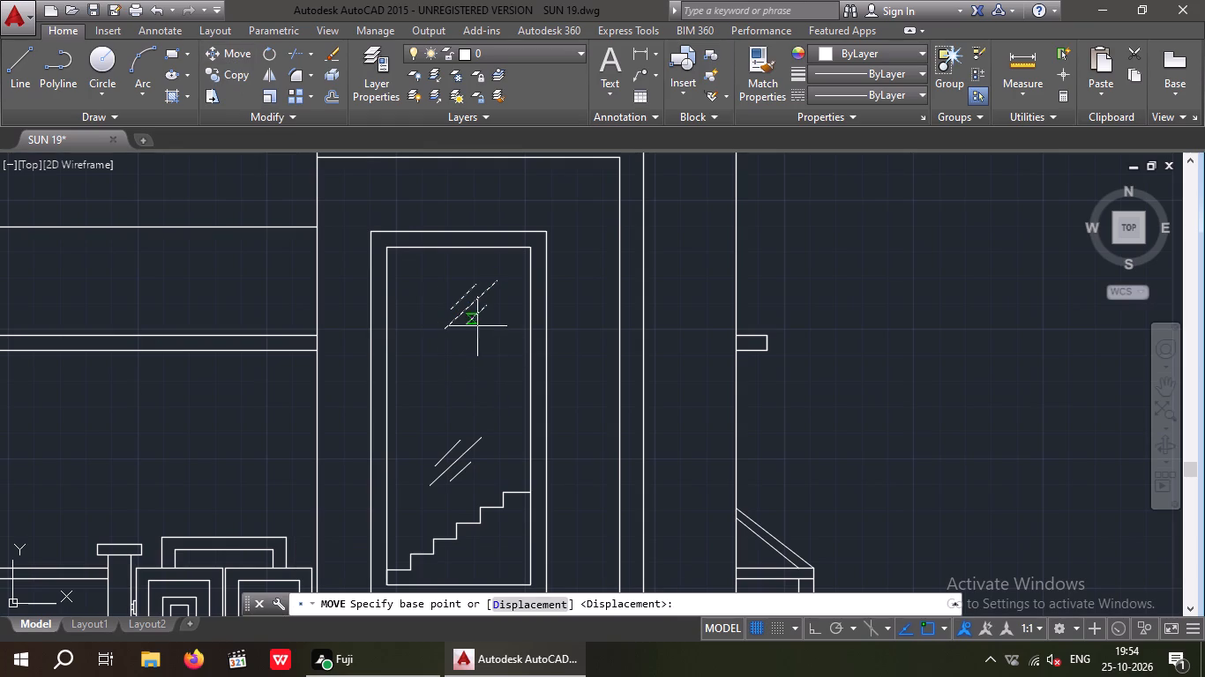
{"action": "left_click", "coordinate": [468, 308]}
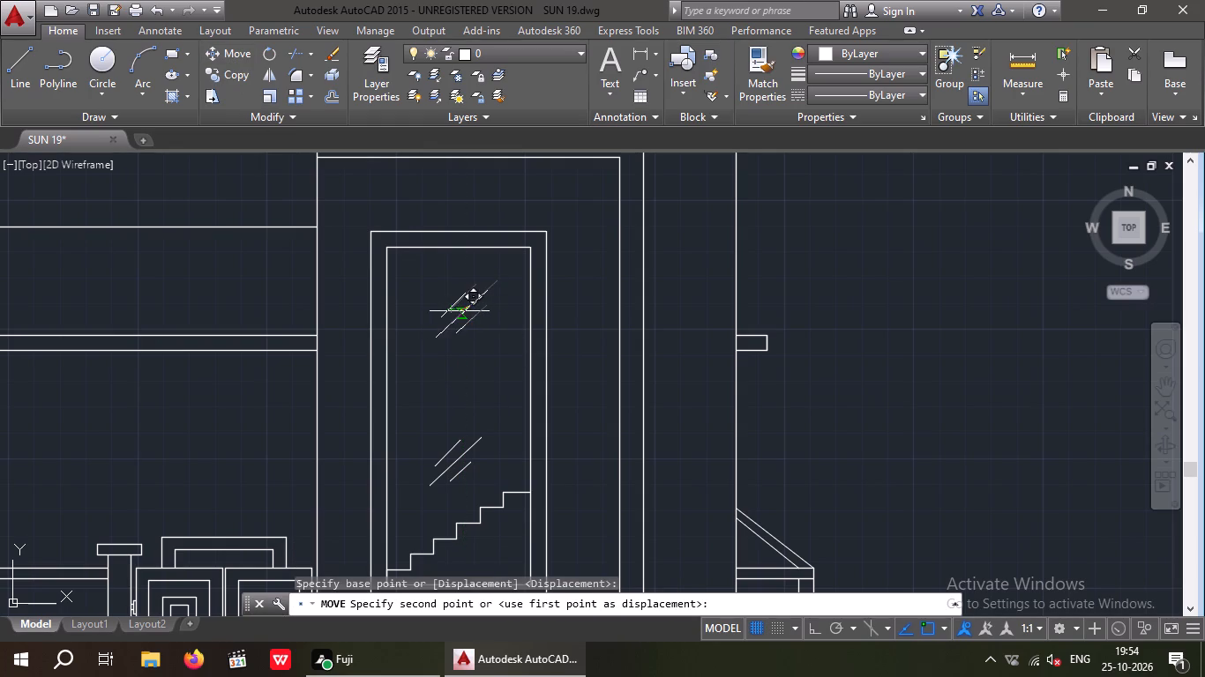
{"action": "left_click", "coordinate": [459, 310]}
{"action": "key", "text": "Escape"}
Save the drawing.
{"action": "scroll", "coordinate": [473, 334], "scroll_direction": "down", "scroll_amount": 3}
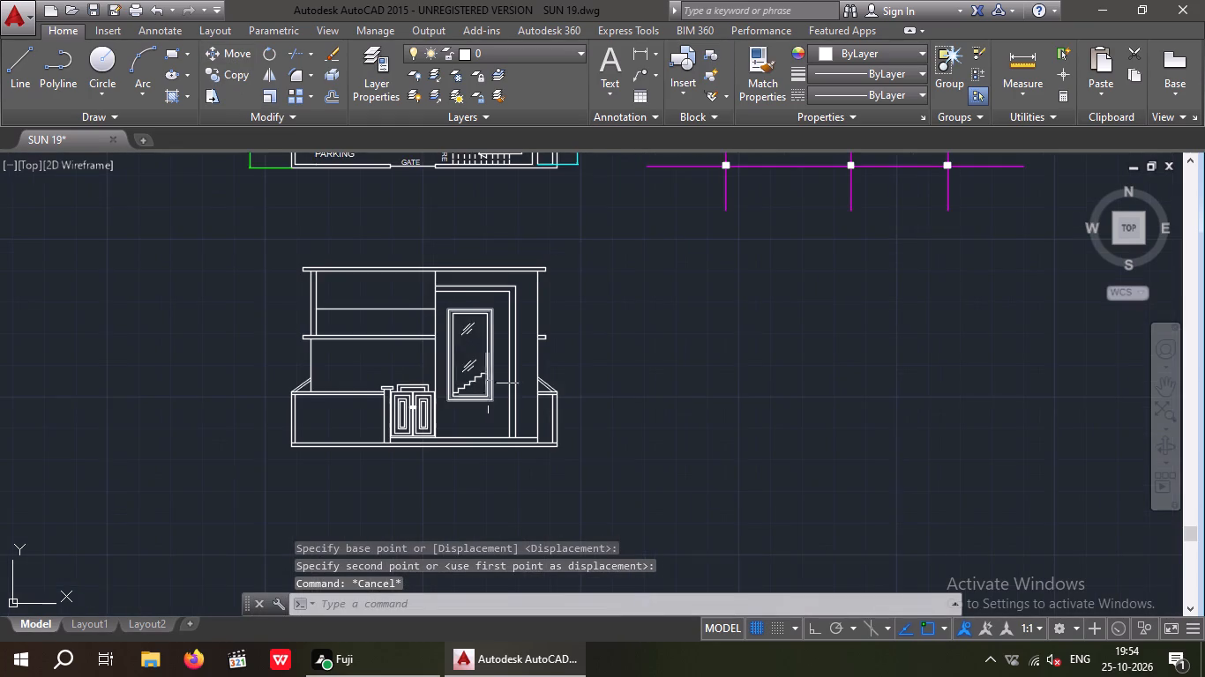
{"action": "middle_click_drag", "start_coordinate": [484, 383], "coordinate": [485, 359]}
{"action": "scroll", "coordinate": [484, 363], "scroll_direction": "down", "scroll_amount": 1}
{"action": "middle_click_drag", "start_coordinate": [484, 383], "coordinate": [486, 432]}
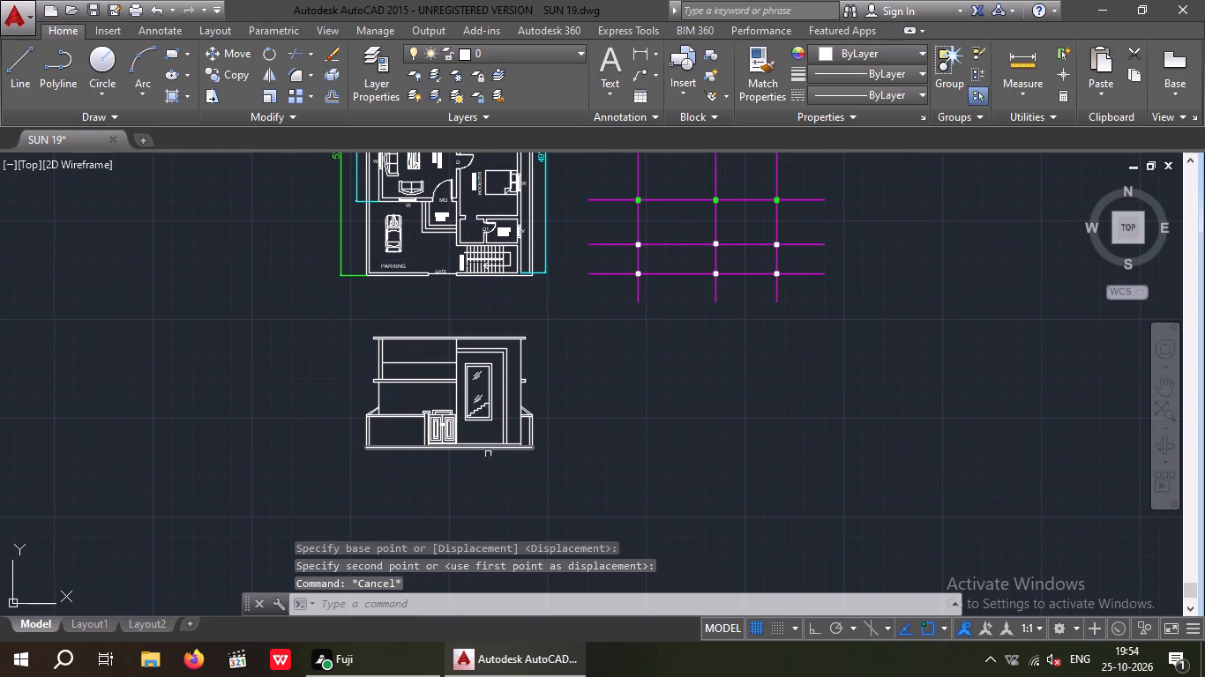
{"action": "key", "text": "ctrl+s"}
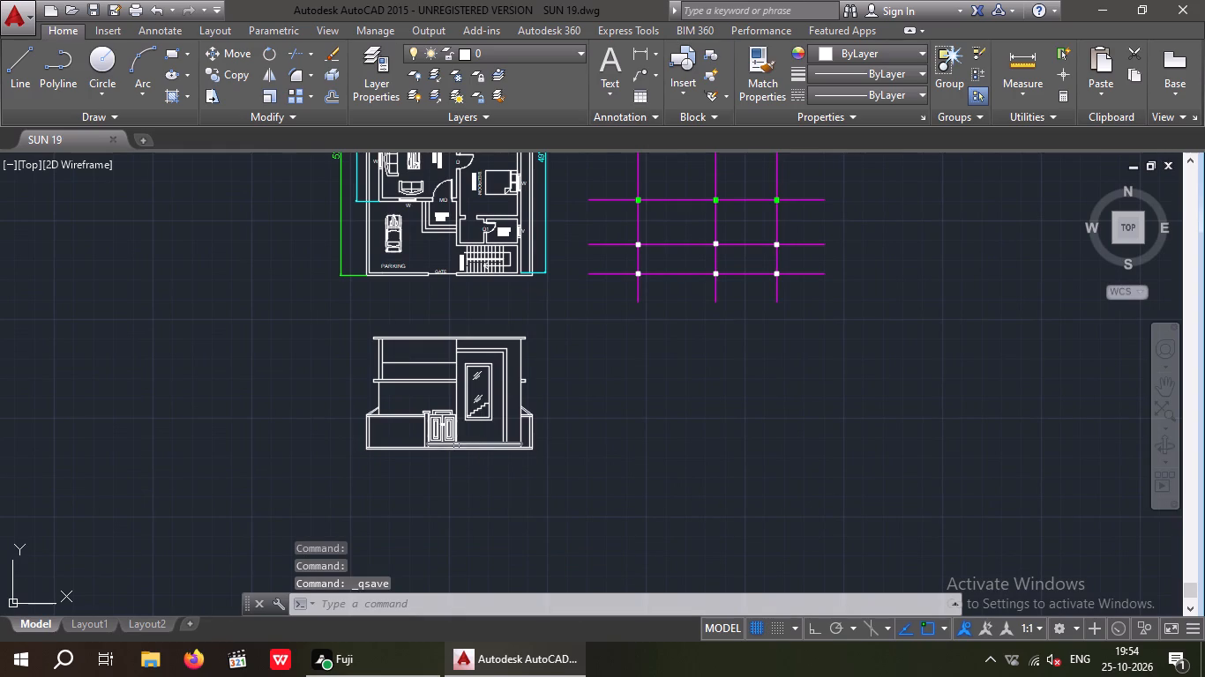
Offset the top line of the left bay's mid-level slab 2" upward.
{"action": "scroll", "coordinate": [423, 367], "scroll_direction": "up", "scroll_amount": 4}
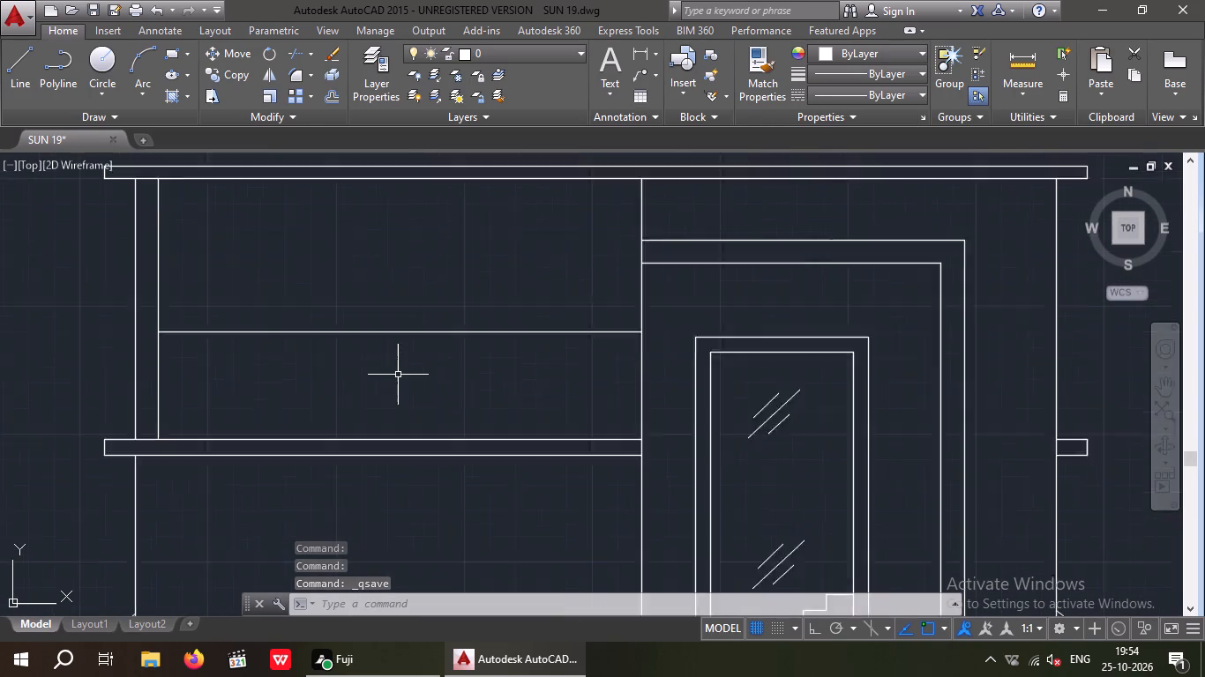
{"action": "scroll", "coordinate": [398, 375], "scroll_direction": "up", "scroll_amount": 1}
{"action": "scroll", "coordinate": [415, 334], "scroll_direction": "down", "scroll_amount": 1}
{"action": "key", "text": "o"}
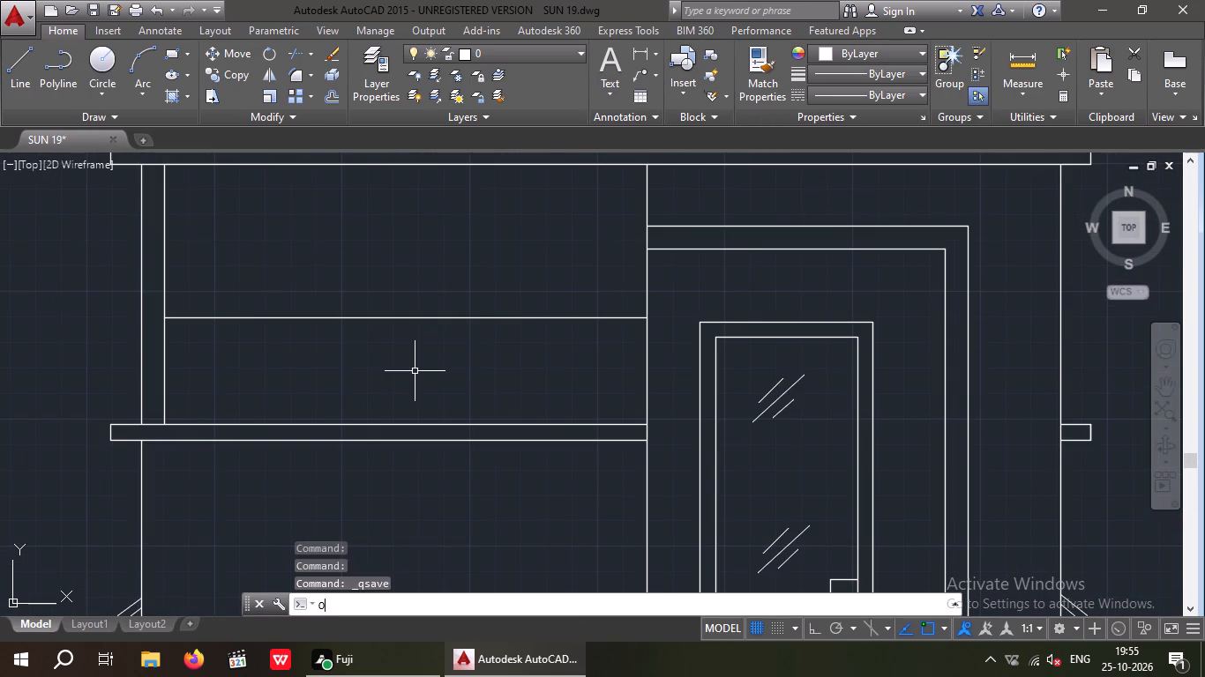
{"action": "key", "text": "Return"}
{"action": "type", "text": "2\""}
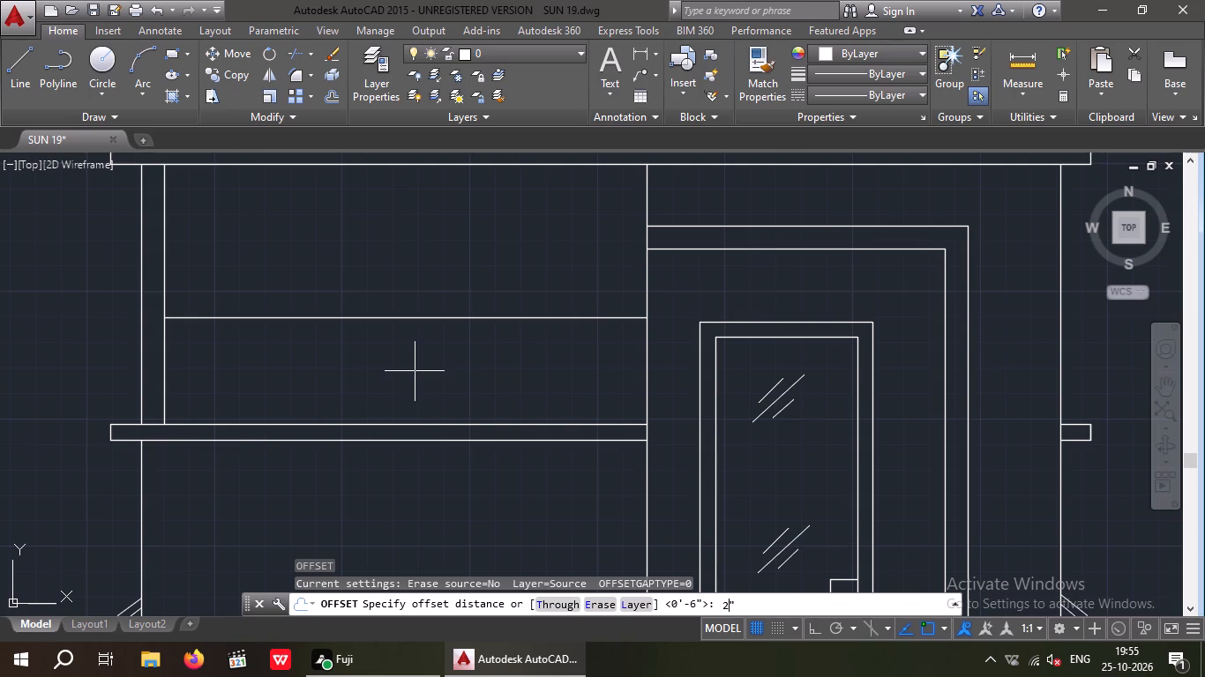
{"action": "key", "text": "Return"}
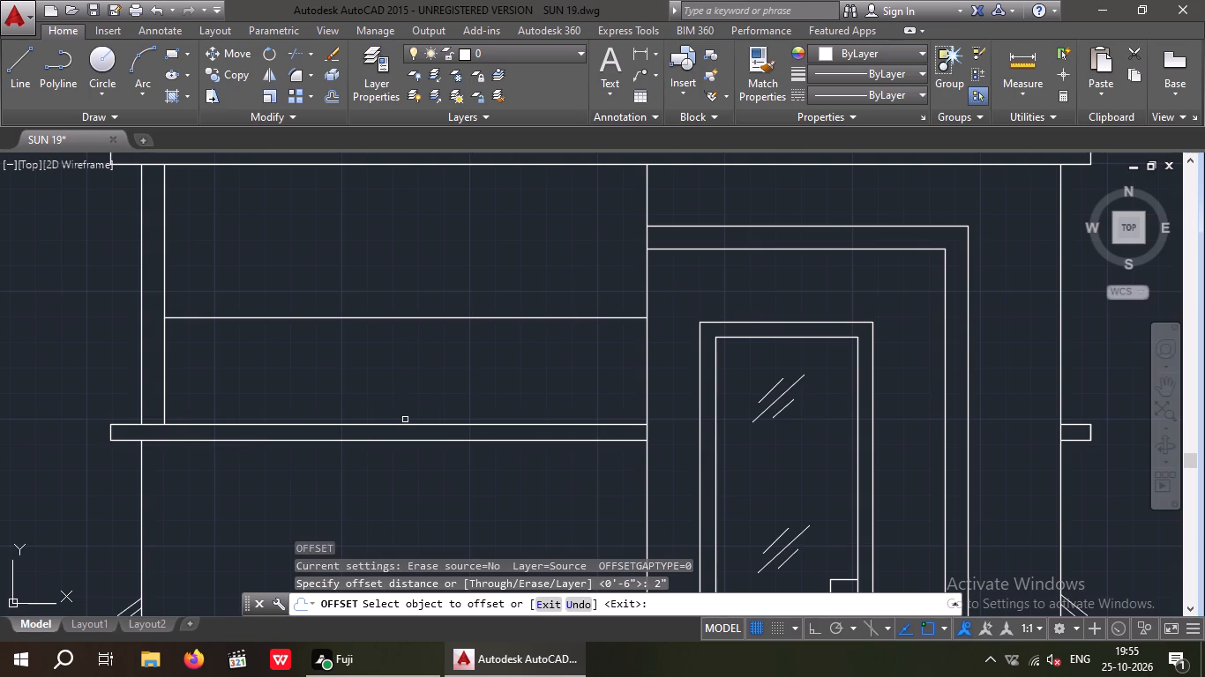
{"action": "left_click", "coordinate": [405, 426]}
{"action": "left_click", "coordinate": [405, 391]}
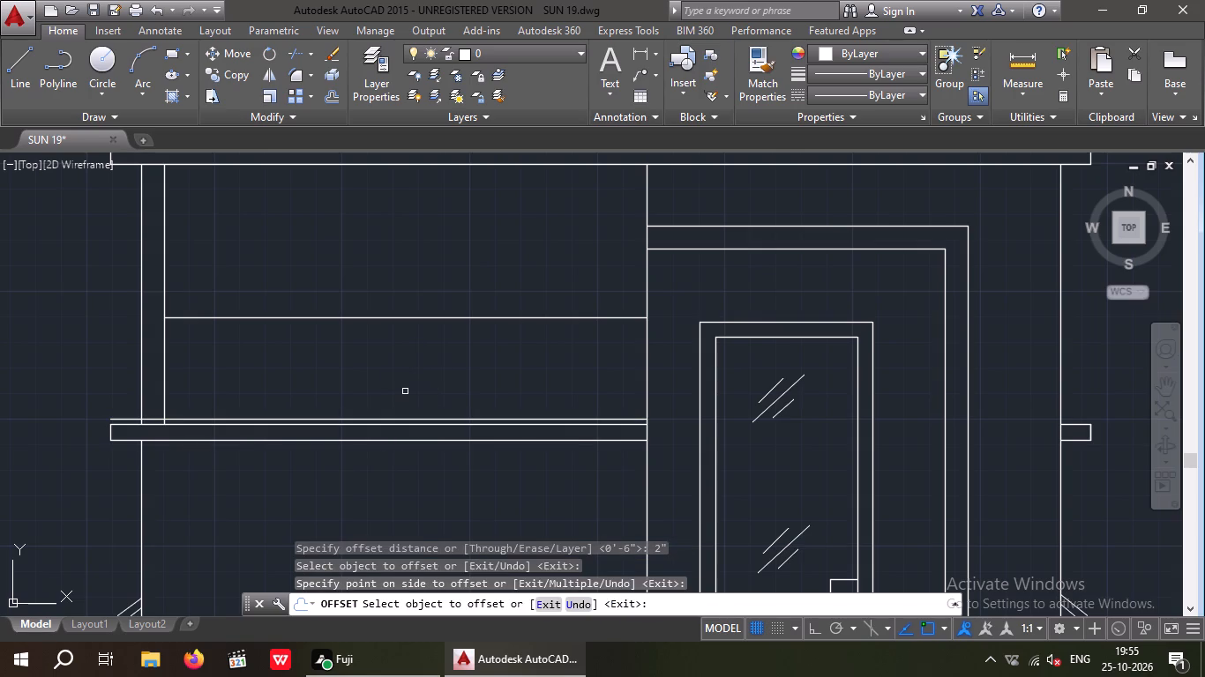
{"action": "key", "text": "Escape"}
{"action": "key", "text": "Escape"}
{"action": "key", "text": "Escape"}
Trim the new offset line between the two vertical lines at the left bay's outer wall.
{"action": "key", "text": "t"}
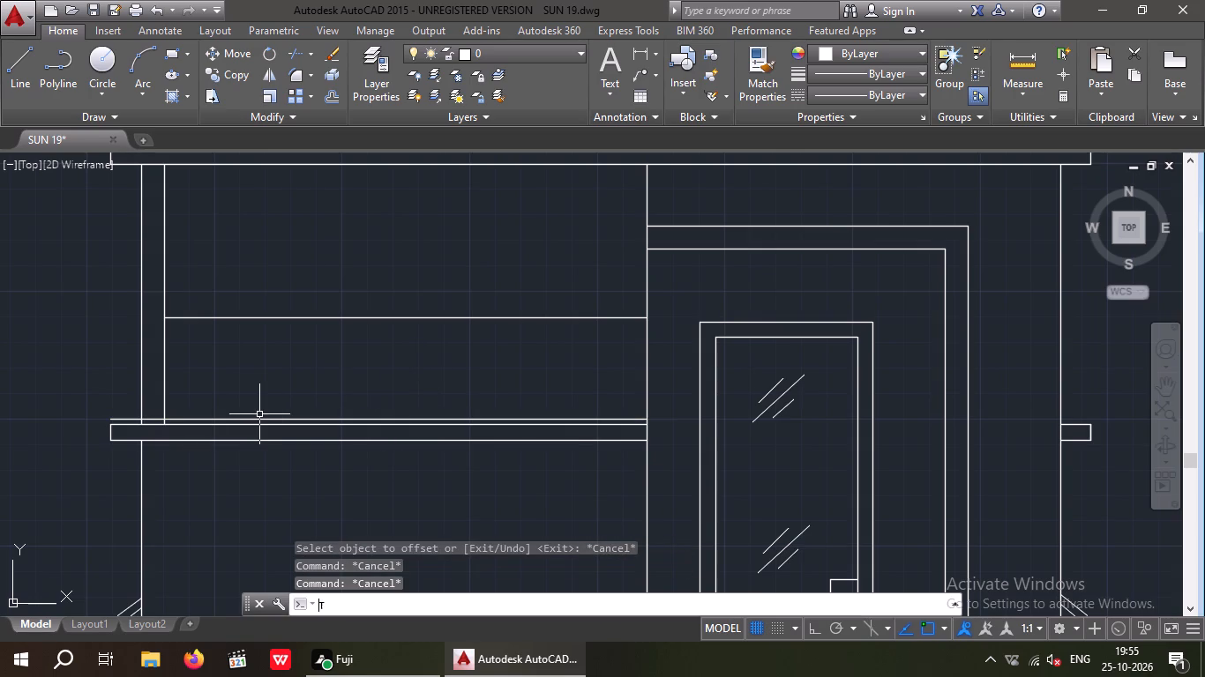
{"action": "key", "text": "Escape"}
{"action": "key", "text": "Escape"}
{"action": "type", "text": "TR"}
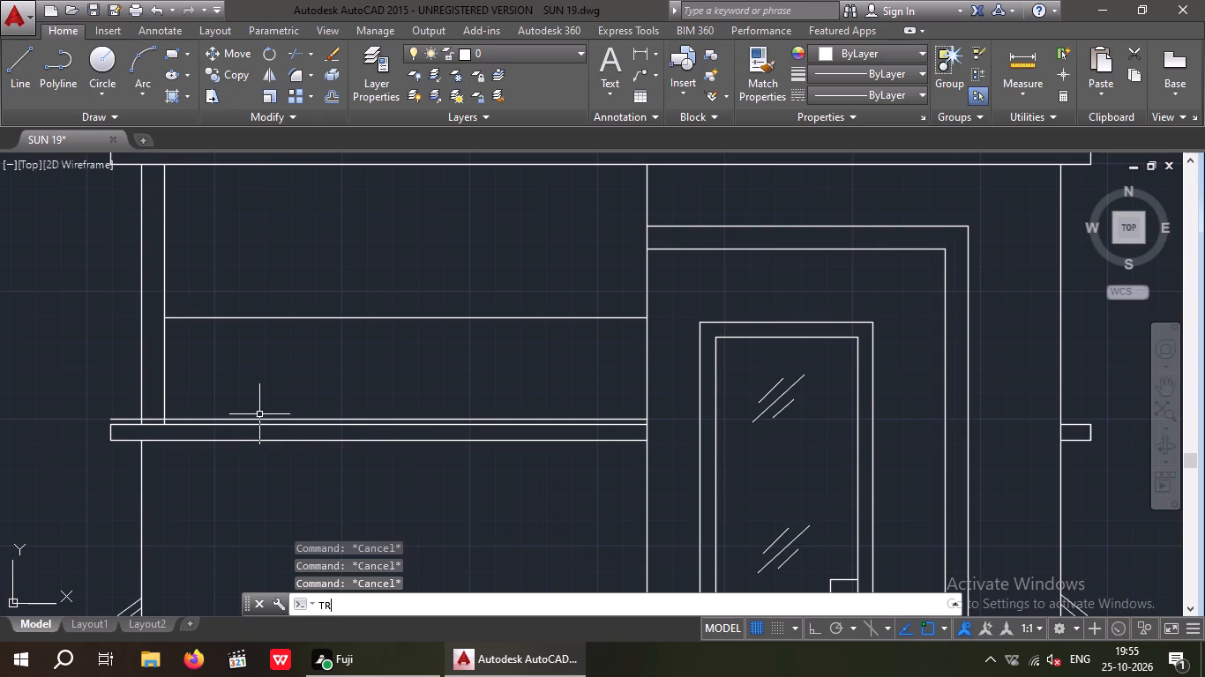
{"action": "key", "text": "space"}
{"action": "key", "text": "space"}
{"action": "scroll", "coordinate": [145, 398], "scroll_direction": "up", "scroll_amount": 3}
{"action": "left_click", "coordinate": [166, 477]}
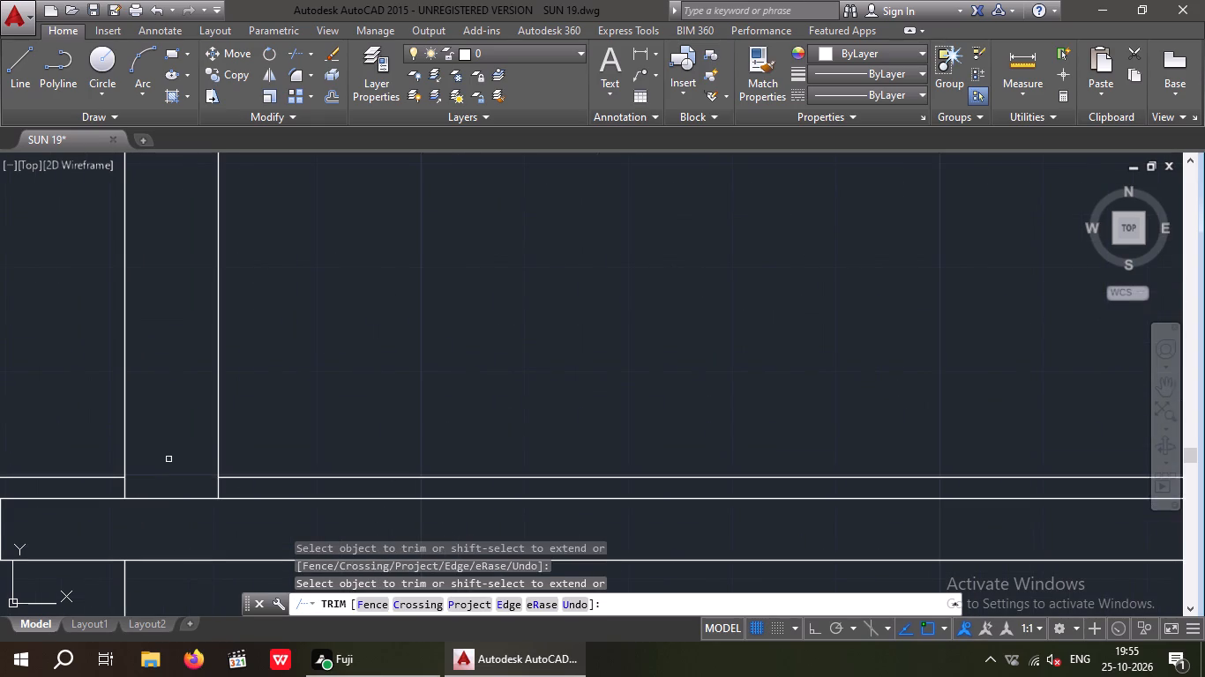
{"action": "scroll", "coordinate": [169, 454], "scroll_direction": "down", "scroll_amount": 2}
{"action": "key", "text": "Escape"}
Erase the leftover piece of the offset line on the outer side of the left wall.
{"action": "scroll", "coordinate": [124, 461], "scroll_direction": "up", "scroll_amount": 3}
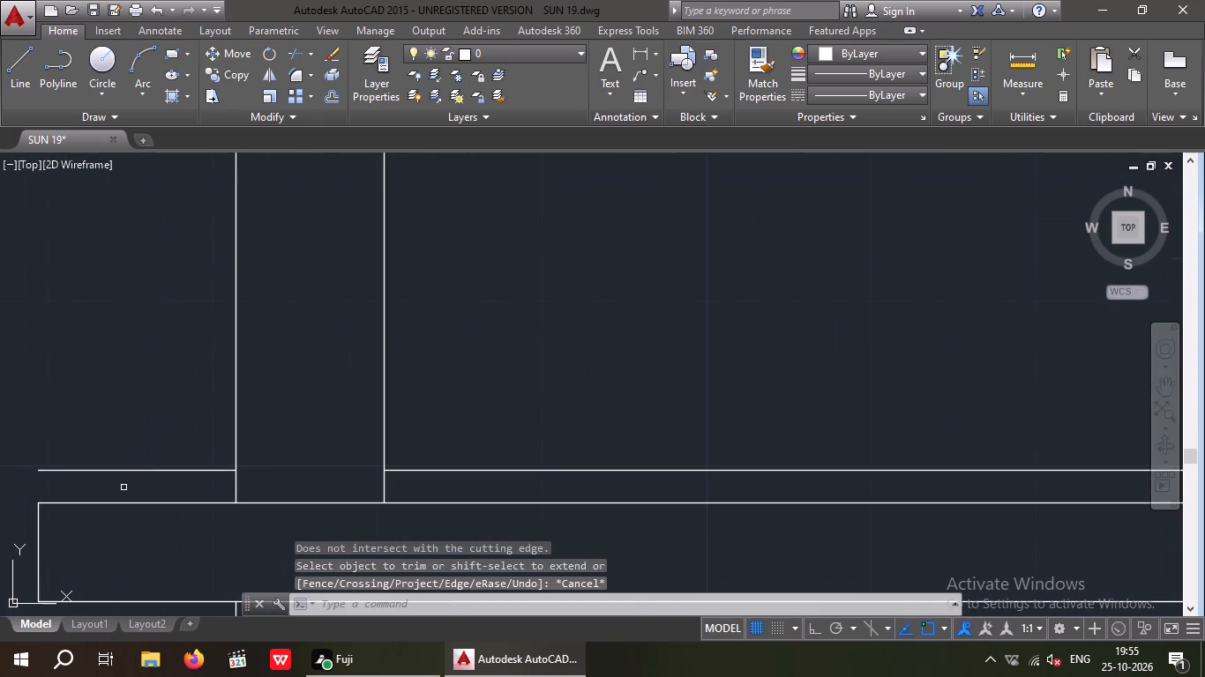
{"action": "left_click_drag", "start_coordinate": [123, 487], "coordinate": [113, 462]}
{"action": "left_click", "coordinate": [105, 423]}
{"action": "key", "text": "Delete"}
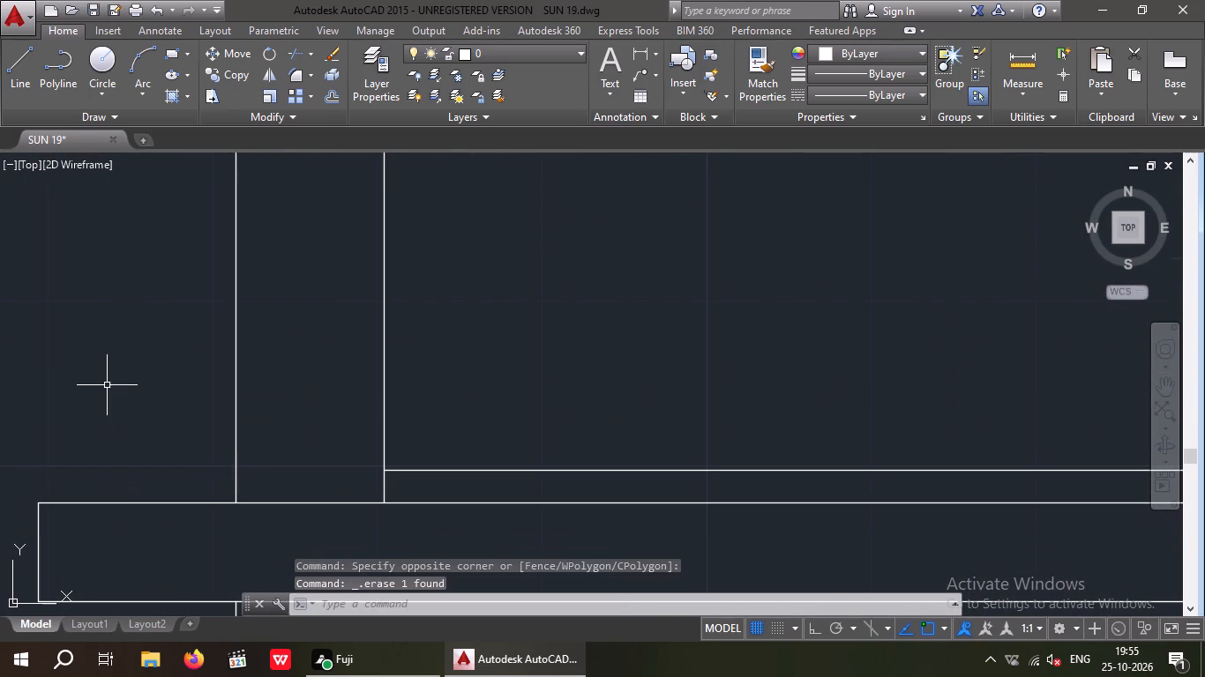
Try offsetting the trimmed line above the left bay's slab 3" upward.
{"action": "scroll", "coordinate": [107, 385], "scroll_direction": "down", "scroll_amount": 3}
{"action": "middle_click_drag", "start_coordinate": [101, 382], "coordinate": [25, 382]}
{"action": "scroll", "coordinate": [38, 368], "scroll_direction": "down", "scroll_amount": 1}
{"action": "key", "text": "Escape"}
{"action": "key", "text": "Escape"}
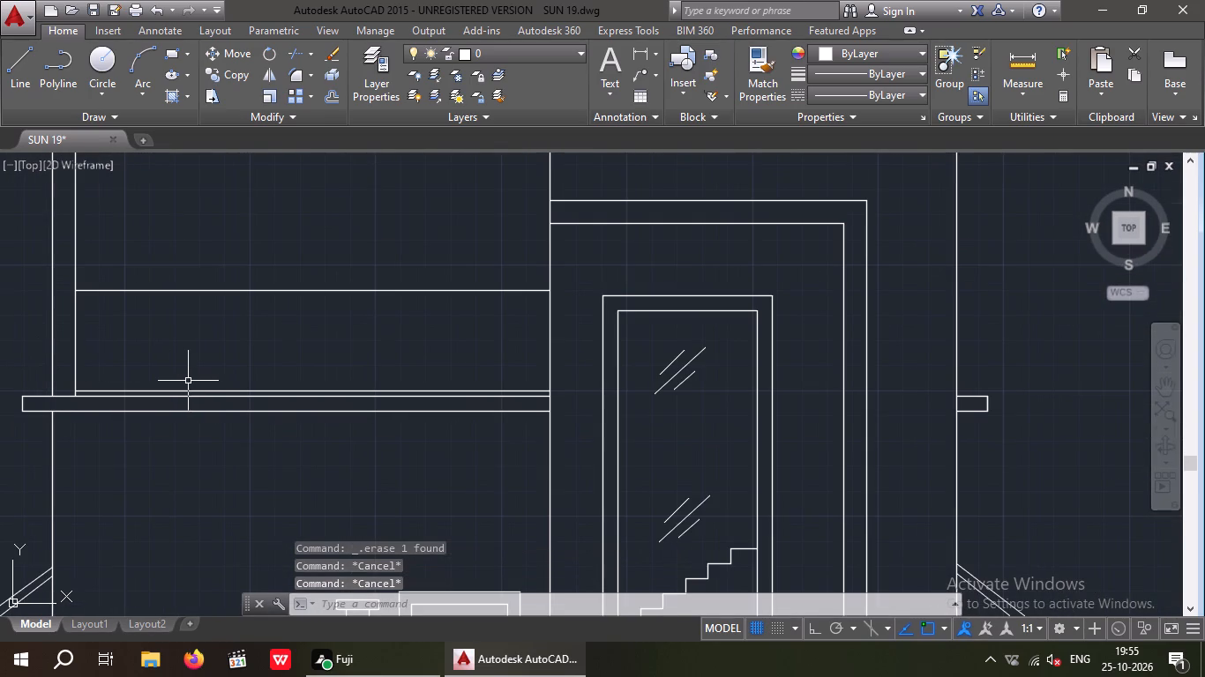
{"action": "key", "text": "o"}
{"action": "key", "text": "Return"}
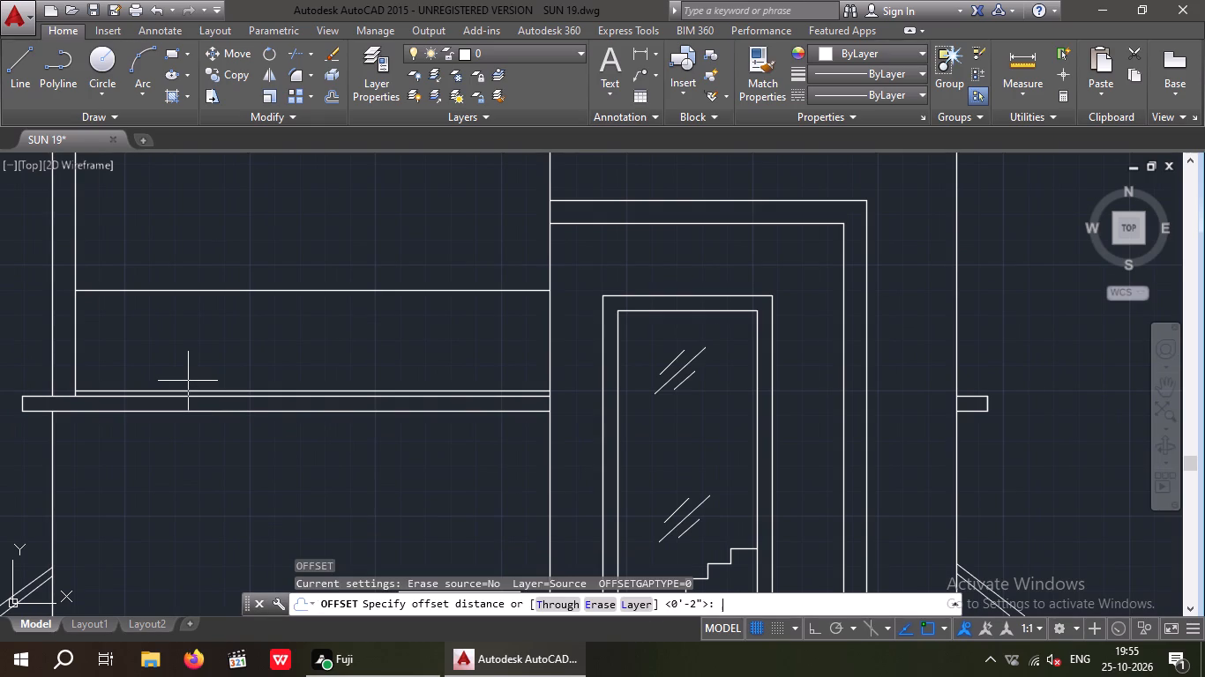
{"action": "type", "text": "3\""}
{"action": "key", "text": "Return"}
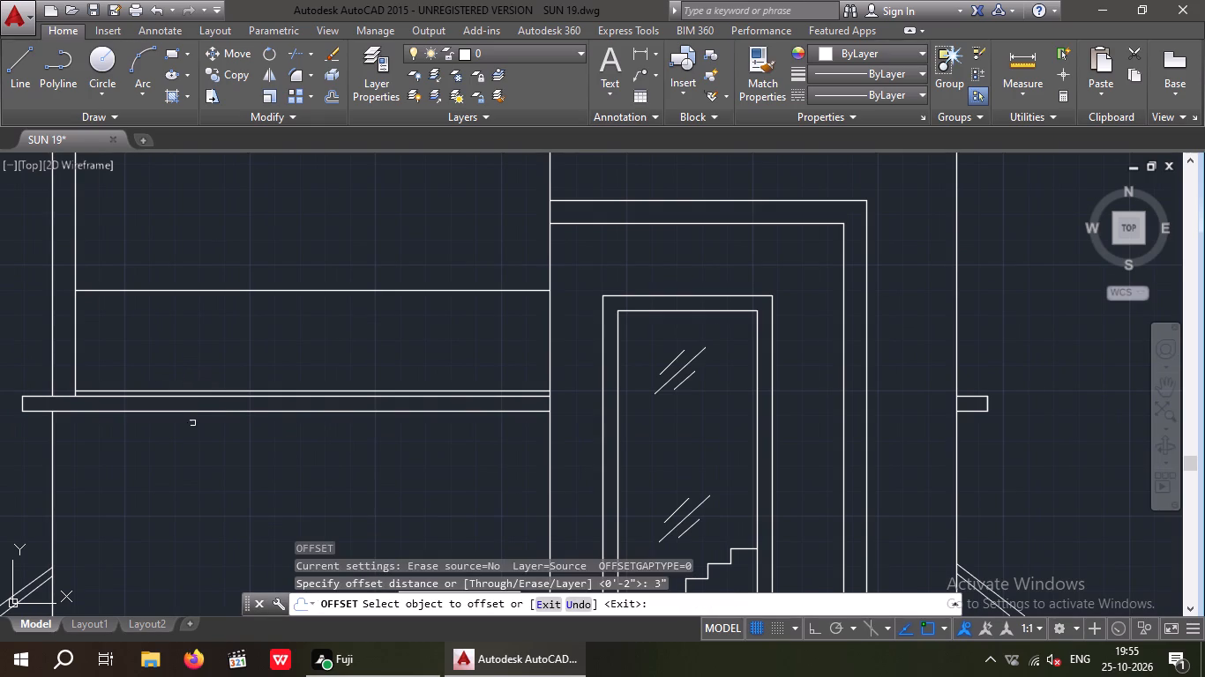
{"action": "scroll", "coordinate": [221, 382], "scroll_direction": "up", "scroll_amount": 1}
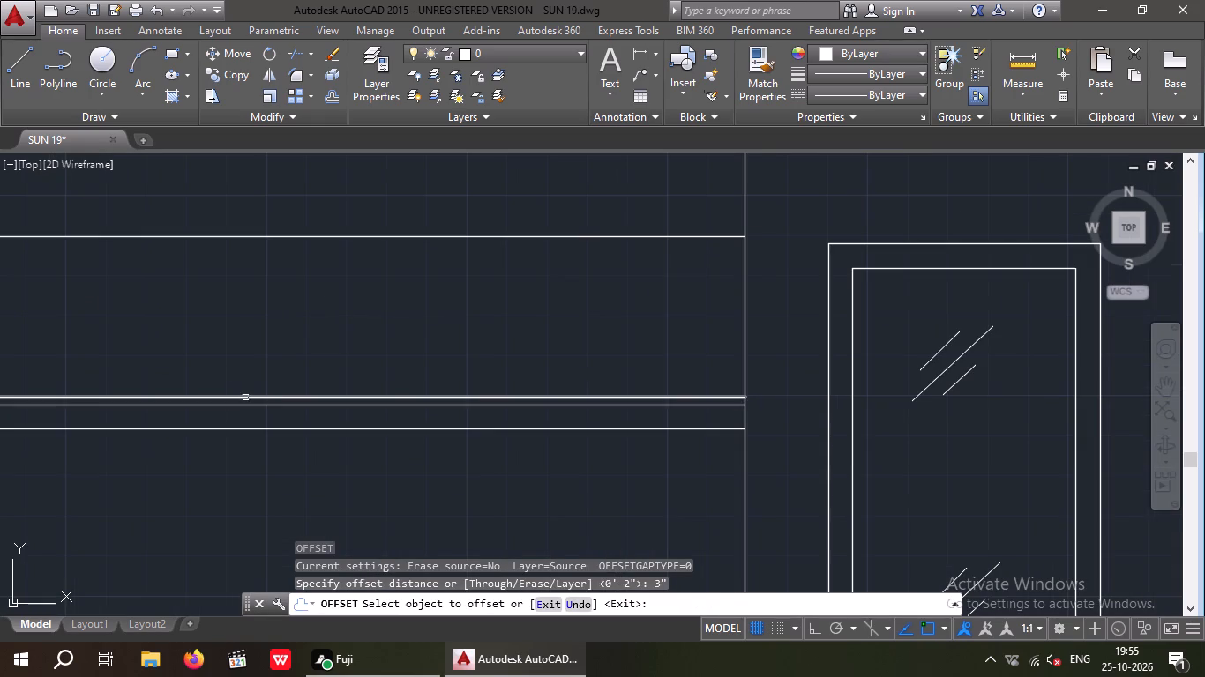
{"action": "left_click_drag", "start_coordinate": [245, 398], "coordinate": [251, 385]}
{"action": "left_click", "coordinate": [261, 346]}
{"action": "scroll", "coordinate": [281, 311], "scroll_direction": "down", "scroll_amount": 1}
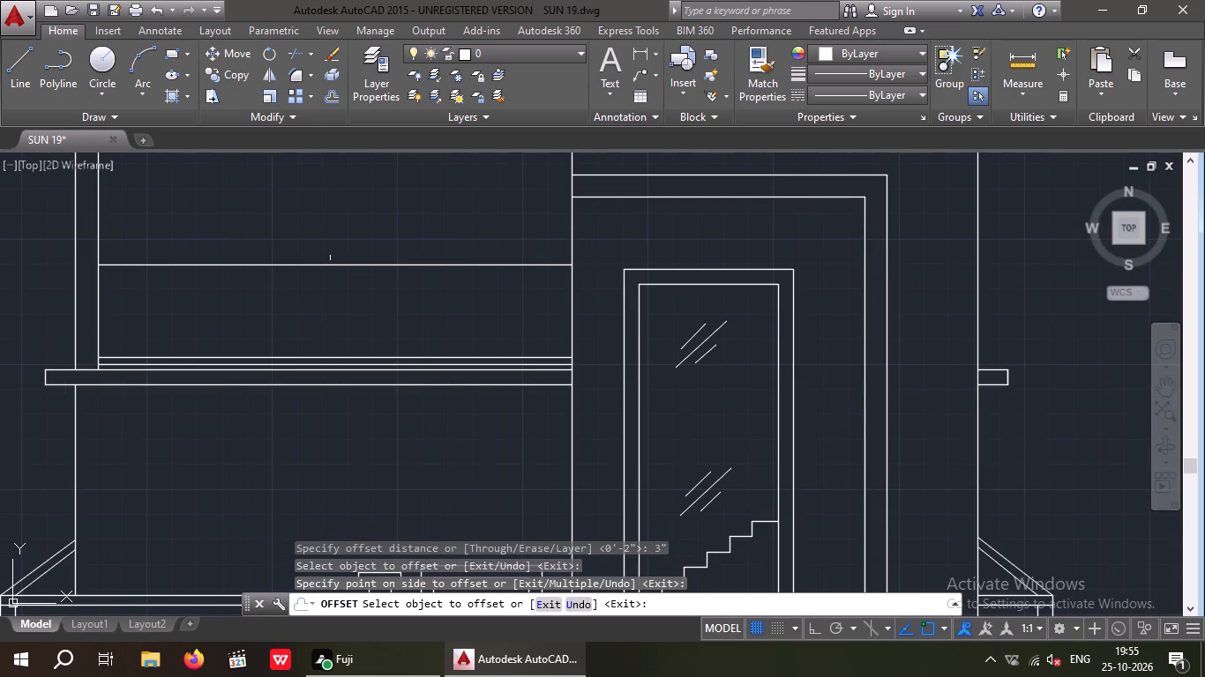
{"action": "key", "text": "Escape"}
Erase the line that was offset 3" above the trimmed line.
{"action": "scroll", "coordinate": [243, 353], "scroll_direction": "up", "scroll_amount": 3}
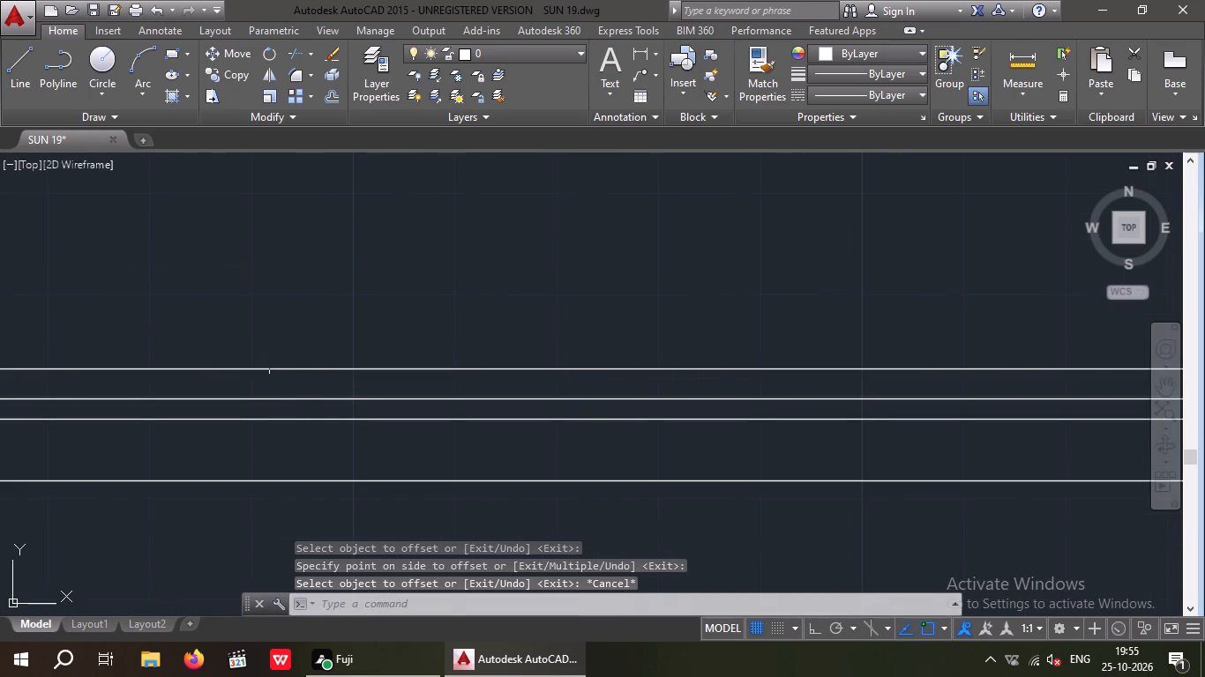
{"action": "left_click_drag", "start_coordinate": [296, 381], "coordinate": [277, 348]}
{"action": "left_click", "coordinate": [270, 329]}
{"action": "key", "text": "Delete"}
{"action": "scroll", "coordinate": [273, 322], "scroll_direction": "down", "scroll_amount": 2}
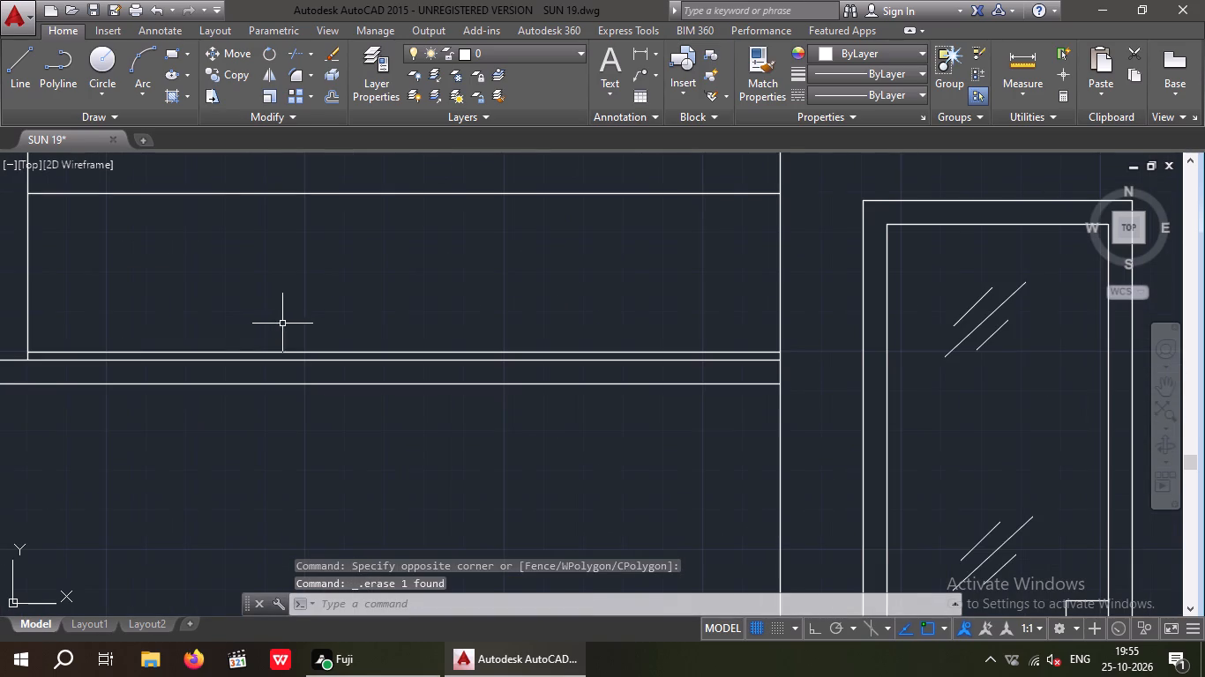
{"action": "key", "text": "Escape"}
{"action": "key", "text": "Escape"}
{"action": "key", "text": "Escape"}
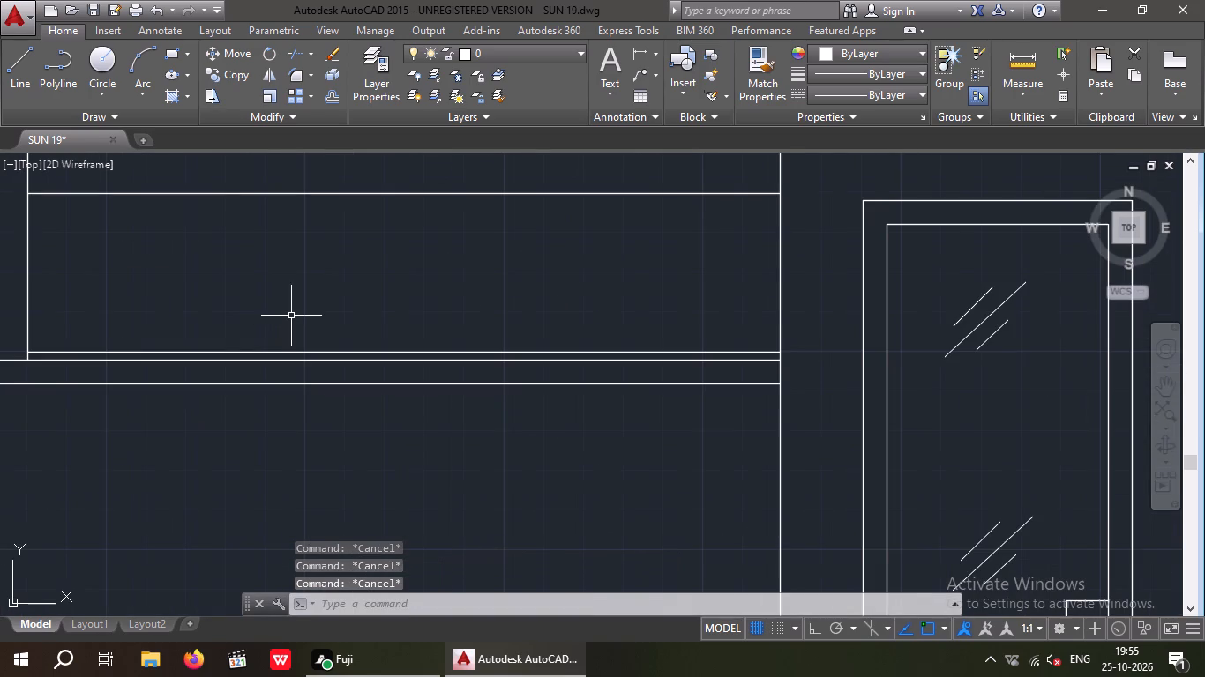
Offset the left bay's lower balcony line 4" upward and the balcony's upper line 4" downward.
{"action": "key", "text": "o"}
{"action": "key", "text": "Return"}
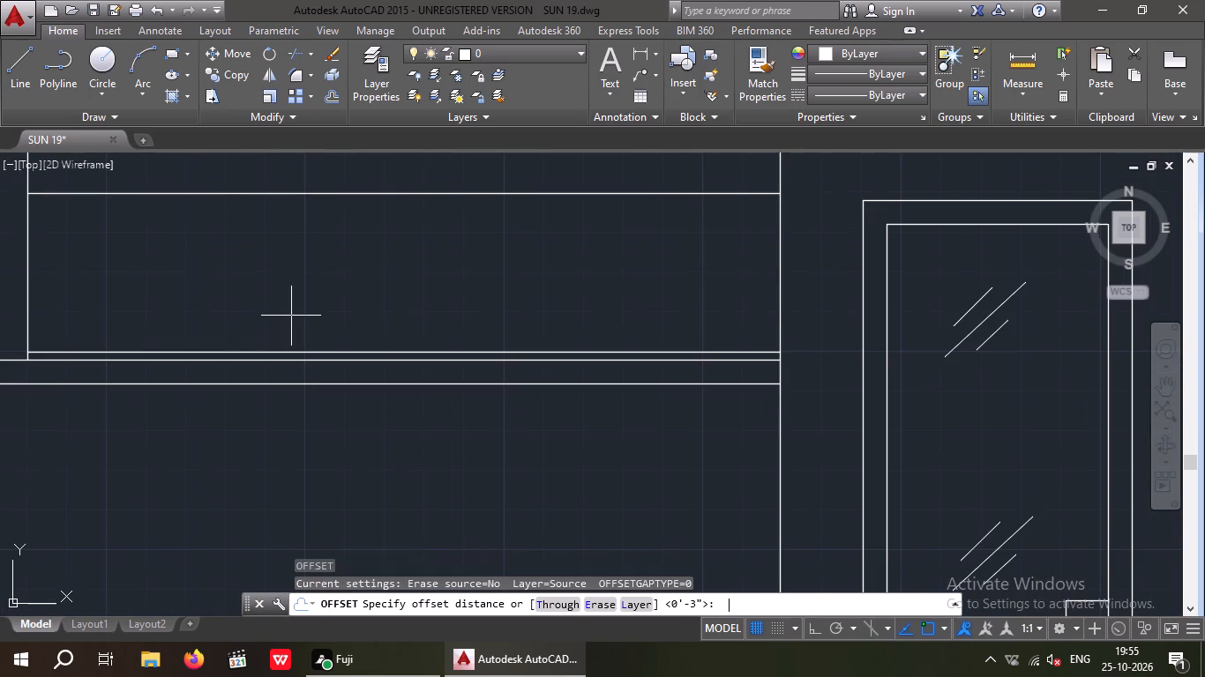
{"action": "type", "text": "4\""}
{"action": "key", "text": "Return"}
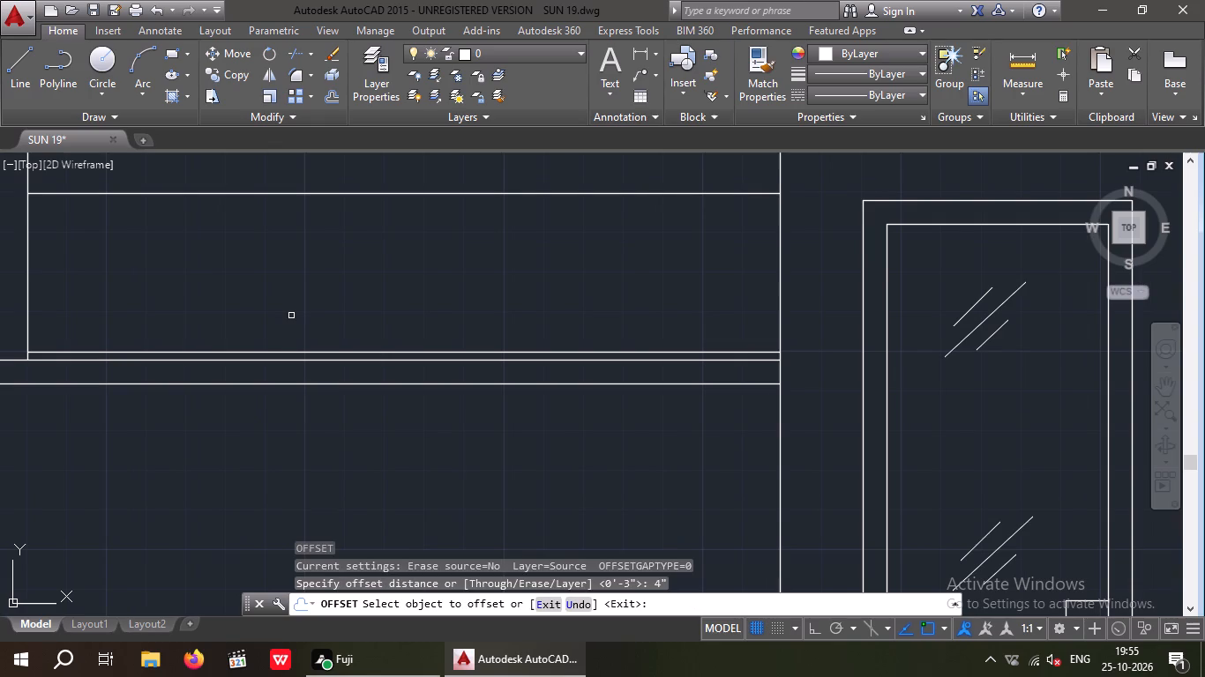
{"action": "left_click_drag", "start_coordinate": [289, 353], "coordinate": [289, 344]}
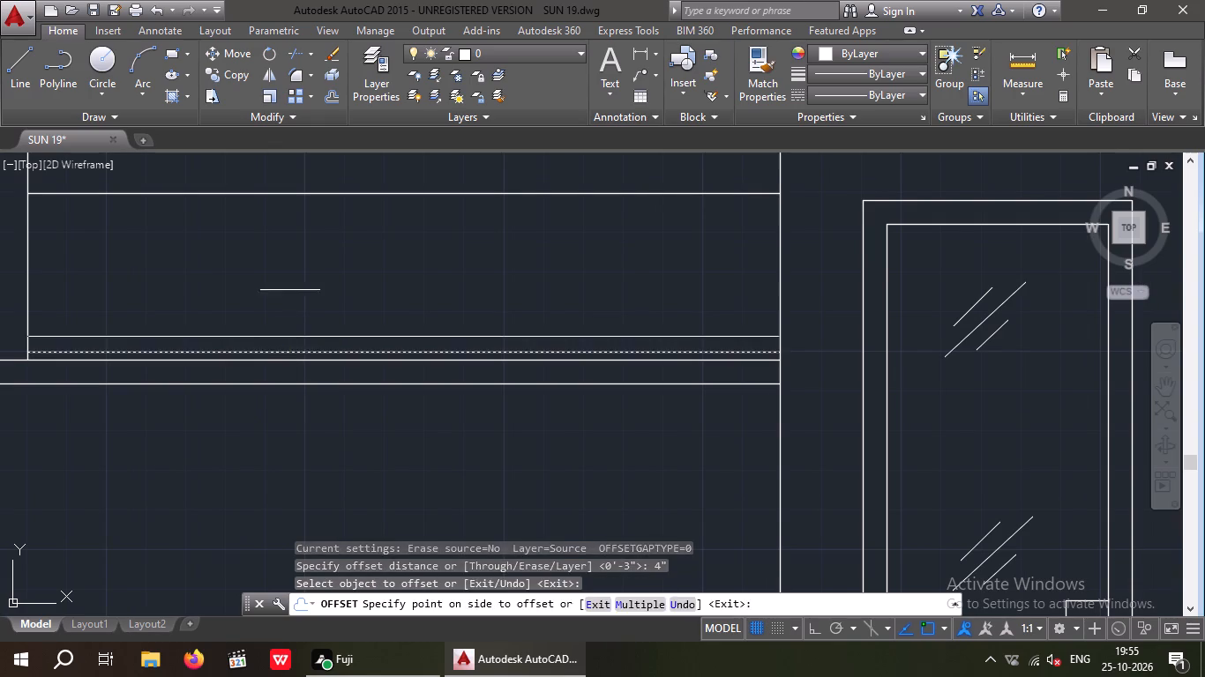
{"action": "left_click", "coordinate": [290, 290]}
{"action": "left_click_drag", "start_coordinate": [383, 195], "coordinate": [387, 206]}
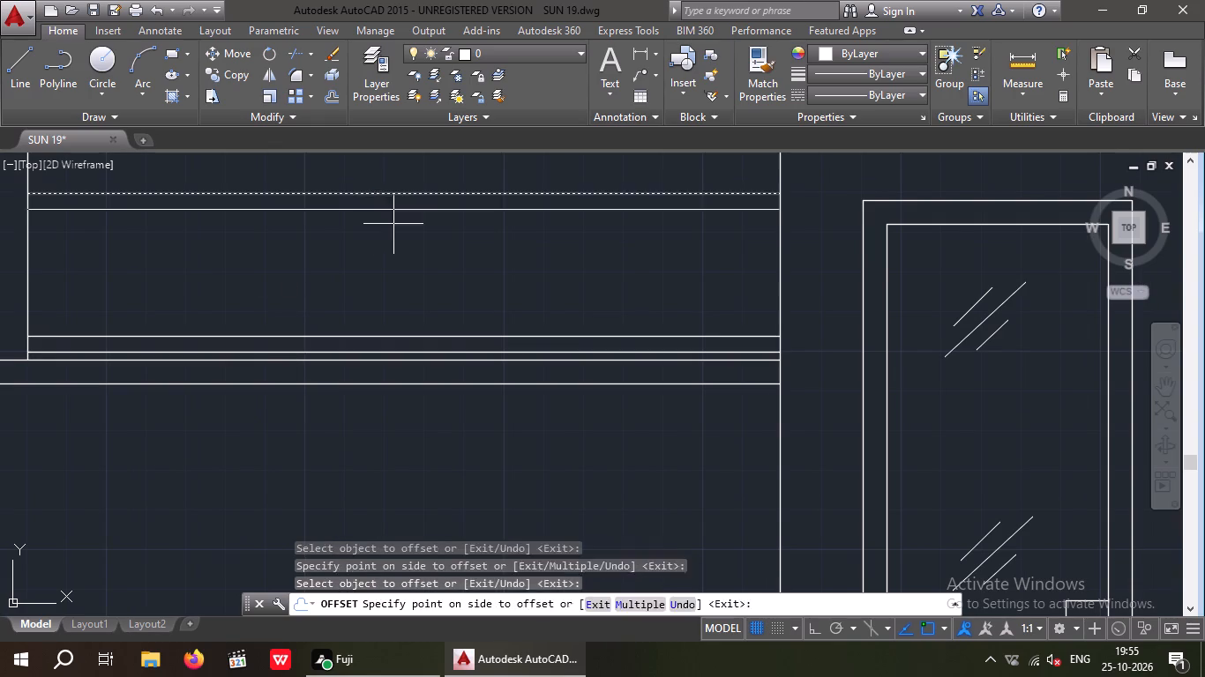
{"action": "left_click", "coordinate": [398, 245]}
{"action": "scroll", "coordinate": [400, 240], "scroll_direction": "down", "scroll_amount": 2}
{"action": "middle_click_drag", "start_coordinate": [405, 265], "coordinate": [400, 317]}
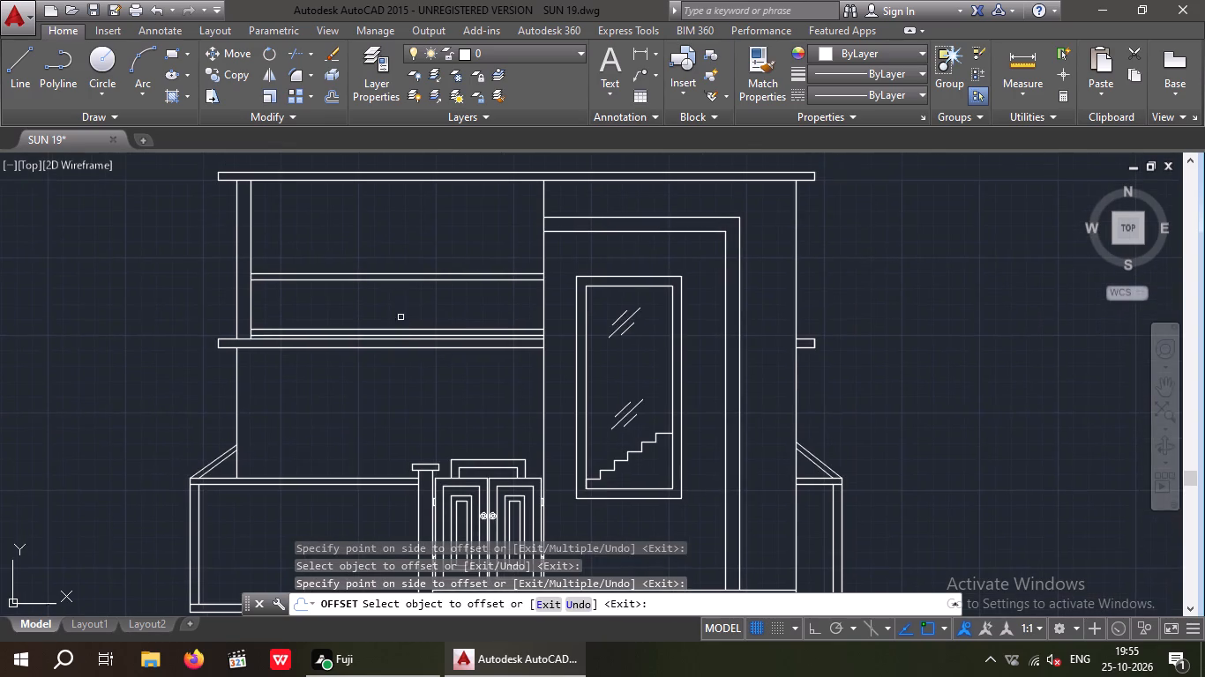
{"action": "key", "text": "Escape"}
{"action": "key", "text": "Escape"}
{"action": "middle_click_drag", "start_coordinate": [403, 289], "coordinate": [384, 318]}
{"action": "scroll", "coordinate": [390, 294], "scroll_direction": "down", "scroll_amount": 1}
{"action": "middle_click_drag", "start_coordinate": [377, 316], "coordinate": [368, 322]}
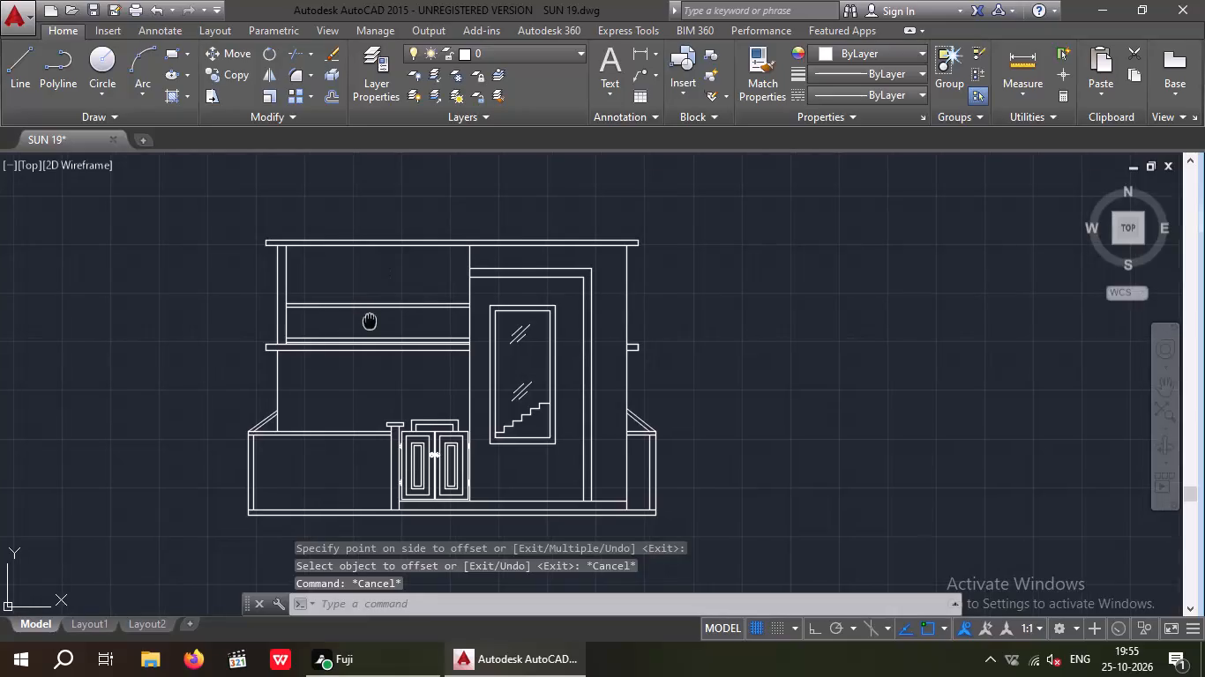
Draw three parallel diagonal glass lines, a long one between two shorter ones, near the left end of the balcony panel.
{"action": "scroll", "coordinate": [277, 317], "scroll_direction": "up", "scroll_amount": 3}
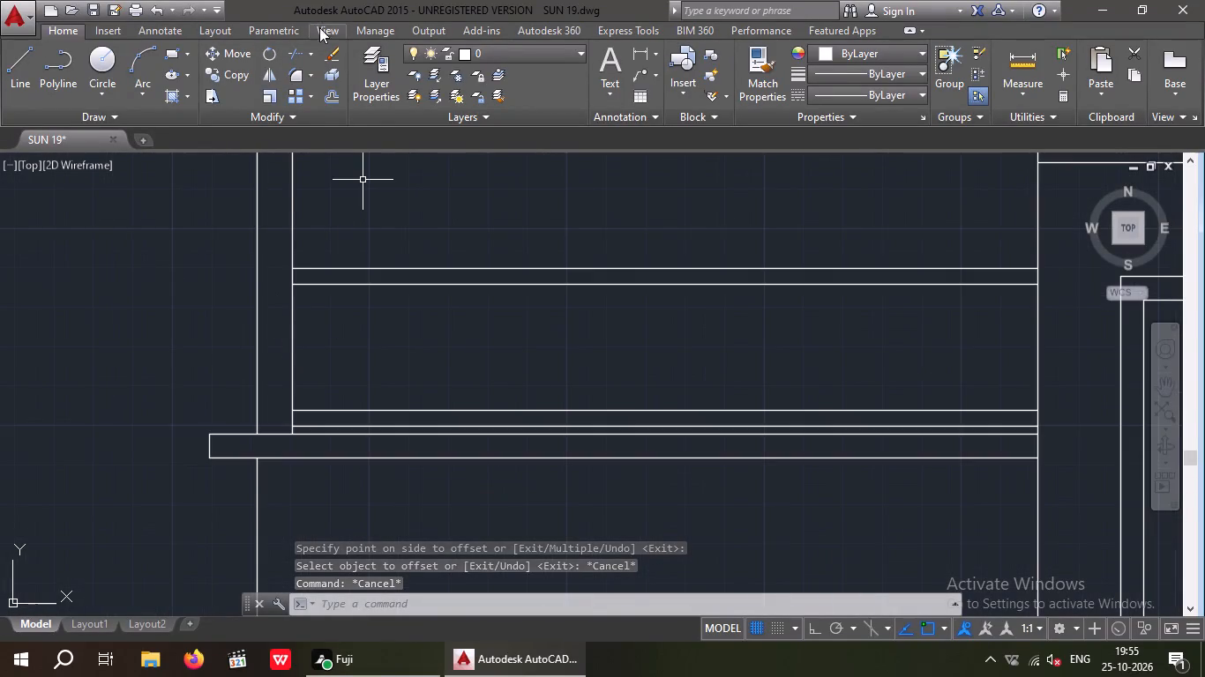
{"action": "left_click", "coordinate": [16, 72]}
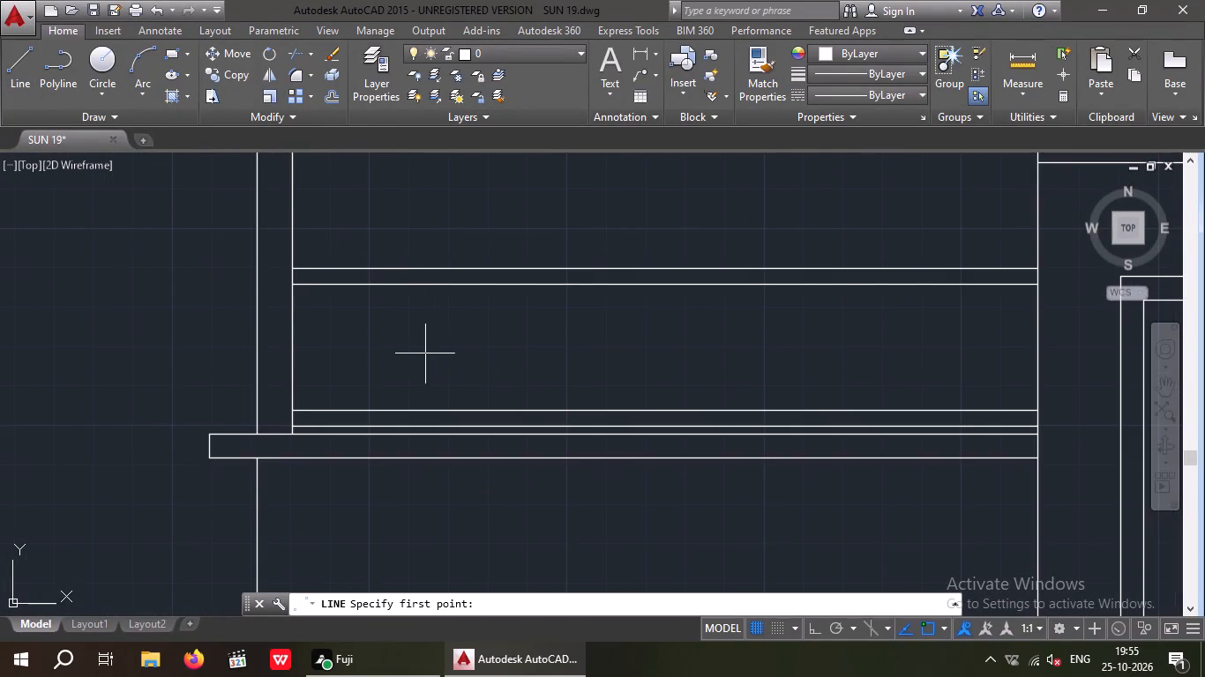
{"action": "scroll", "coordinate": [386, 351], "scroll_direction": "up", "scroll_amount": 1}
{"action": "left_click", "coordinate": [348, 387]}
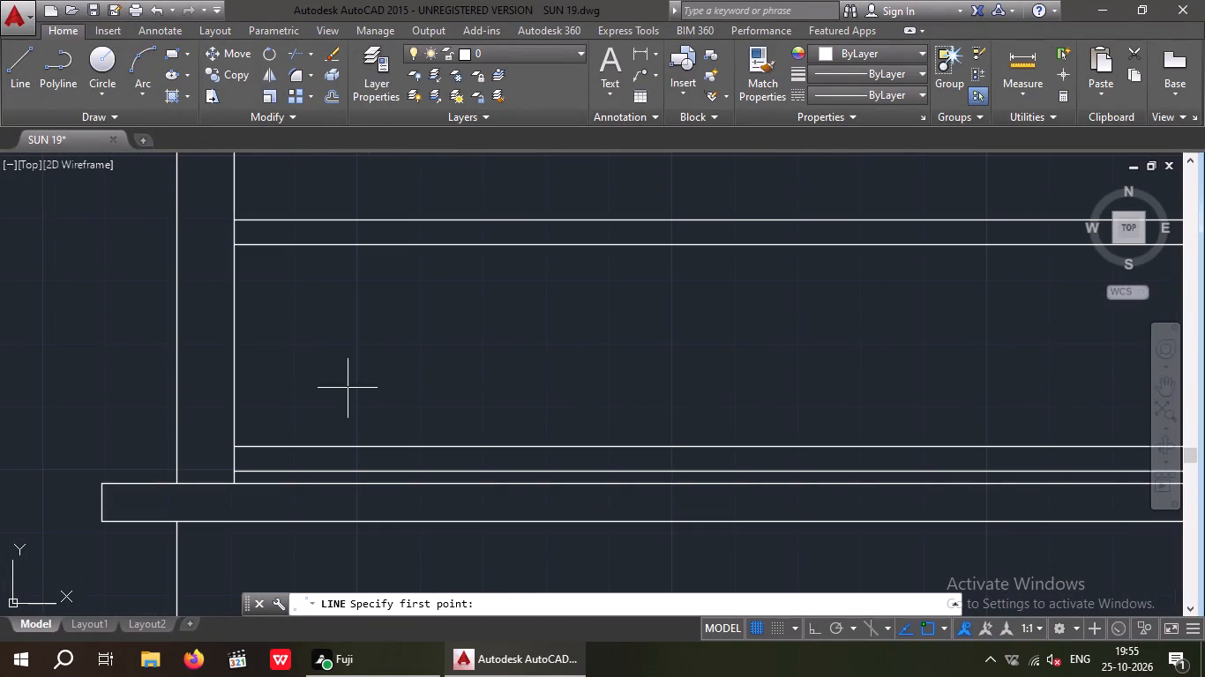
{"action": "left_click", "coordinate": [469, 307]}
{"action": "key", "text": "space"}
{"action": "key", "text": "space"}
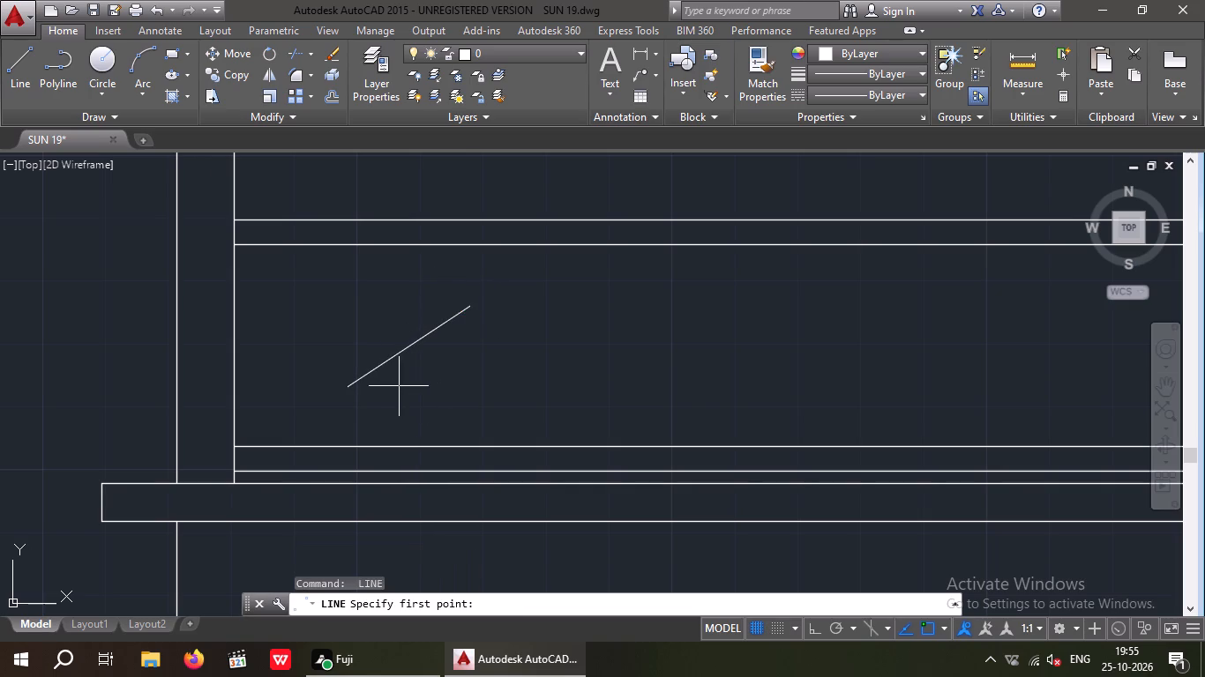
{"action": "left_click", "coordinate": [386, 383]}
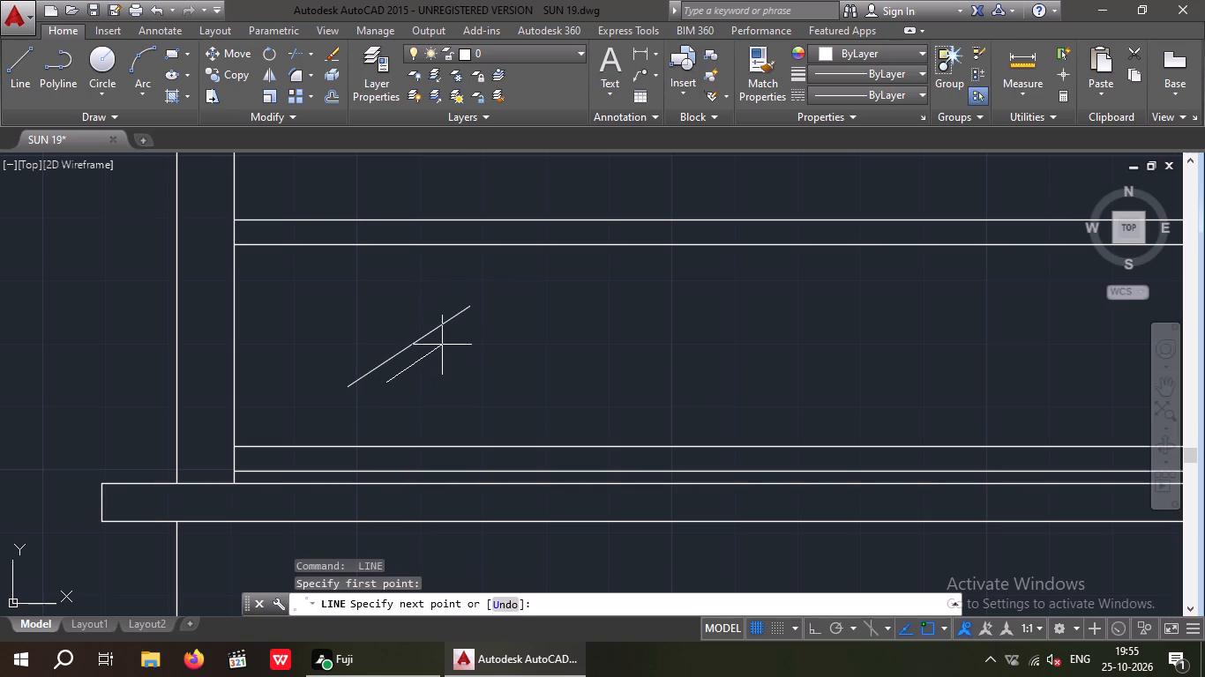
{"action": "left_click", "coordinate": [443, 343]}
{"action": "key", "text": "space"}
{"action": "key", "text": "space"}
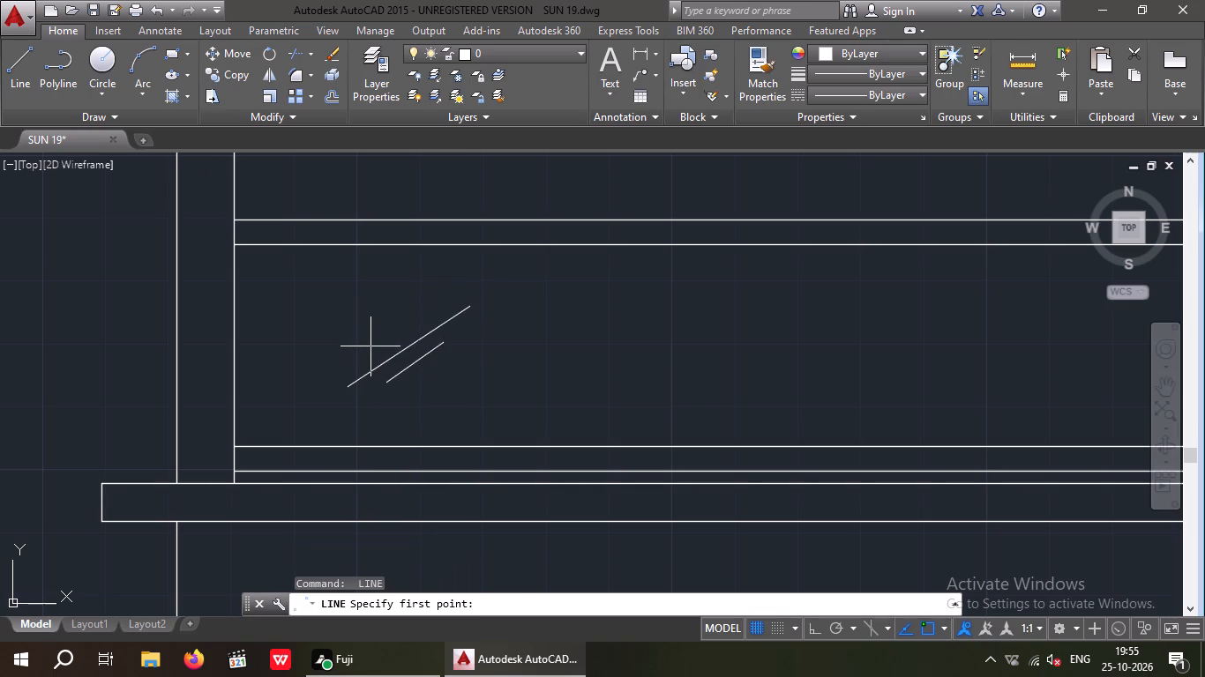
{"action": "left_click", "coordinate": [370, 349]}
{"action": "left_click", "coordinate": [422, 314]}
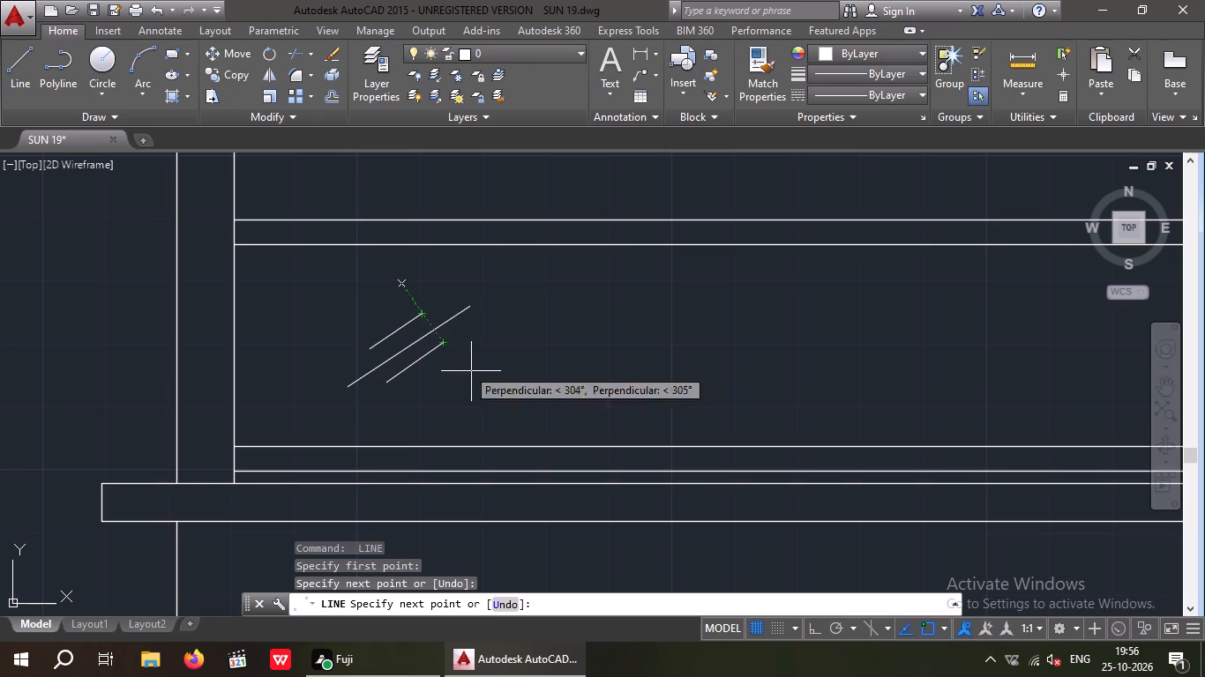
{"action": "key", "text": "Escape"}
Copy the three diagonal glass lines horizontally to the middle and to the right end of the balcony panel.
{"action": "left_click_drag", "start_coordinate": [487, 379], "coordinate": [422, 345]}
{"action": "left_click", "coordinate": [363, 287]}
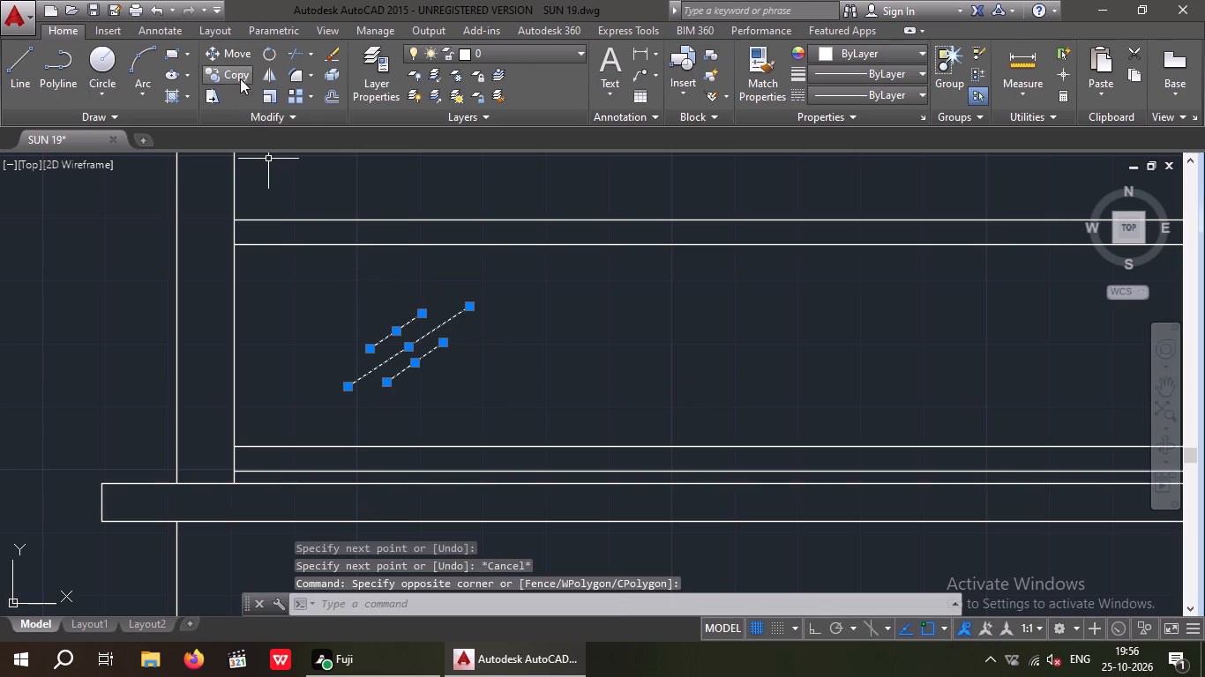
{"action": "left_click", "coordinate": [231, 67]}
{"action": "left_click_drag", "start_coordinate": [404, 349], "coordinate": [425, 351]}
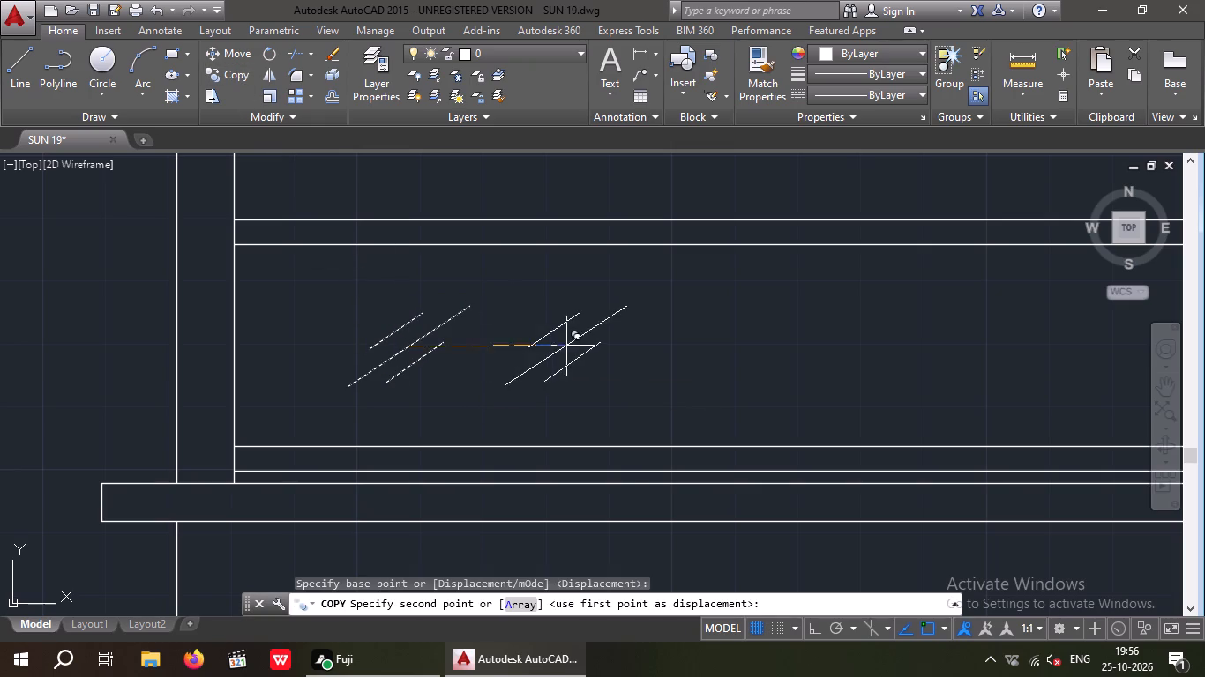
{"action": "middle_click_drag", "start_coordinate": [567, 345], "coordinate": [388, 353]}
{"action": "scroll", "coordinate": [429, 344], "scroll_direction": "down", "scroll_amount": 2}
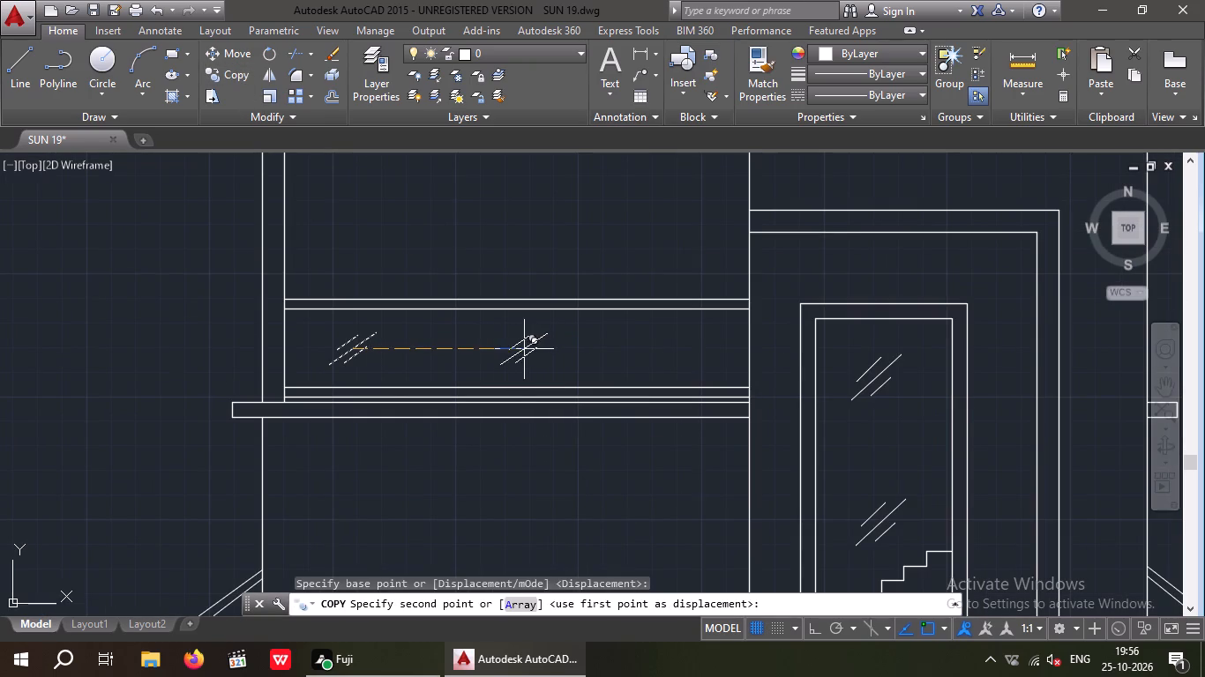
{"action": "left_click", "coordinate": [505, 352]}
{"action": "left_click", "coordinate": [678, 352]}
{"action": "key", "text": "Escape"}
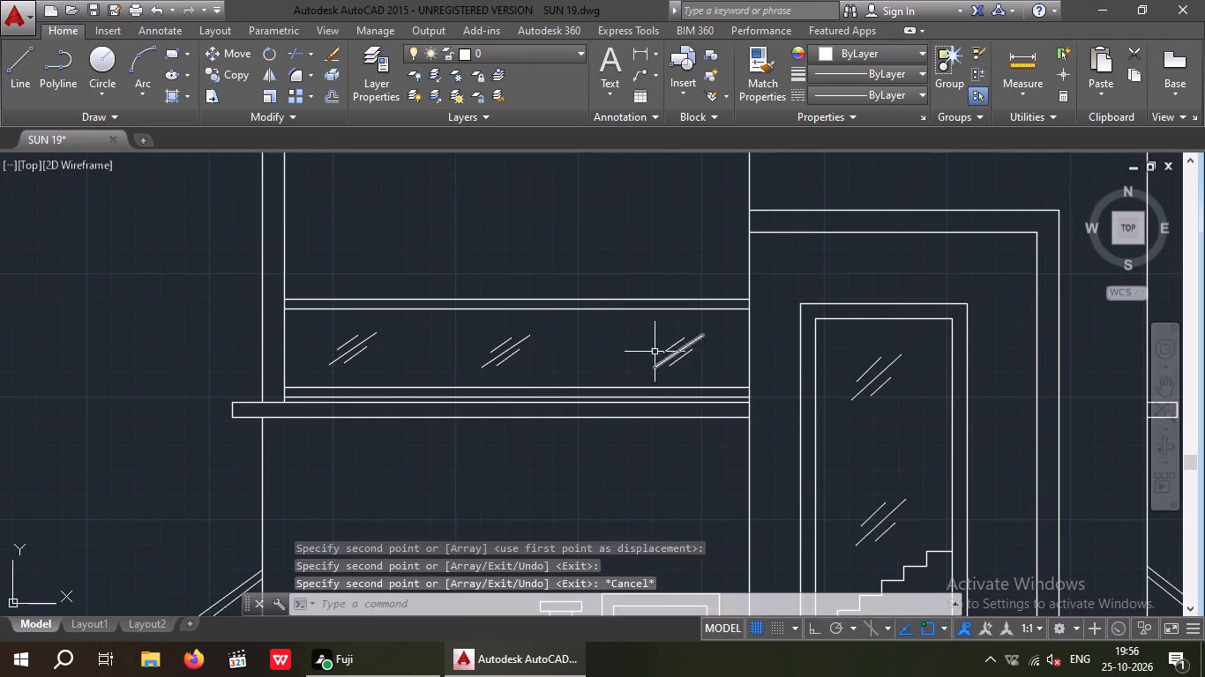
Save the drawing.
{"action": "scroll", "coordinate": [645, 332], "scroll_direction": "down", "scroll_amount": 2}
{"action": "middle_click_drag", "start_coordinate": [655, 382], "coordinate": [595, 372]}
{"action": "scroll", "coordinate": [574, 354], "scroll_direction": "down", "scroll_amount": 1}
{"action": "middle_click_drag", "start_coordinate": [581, 360], "coordinate": [502, 327]}
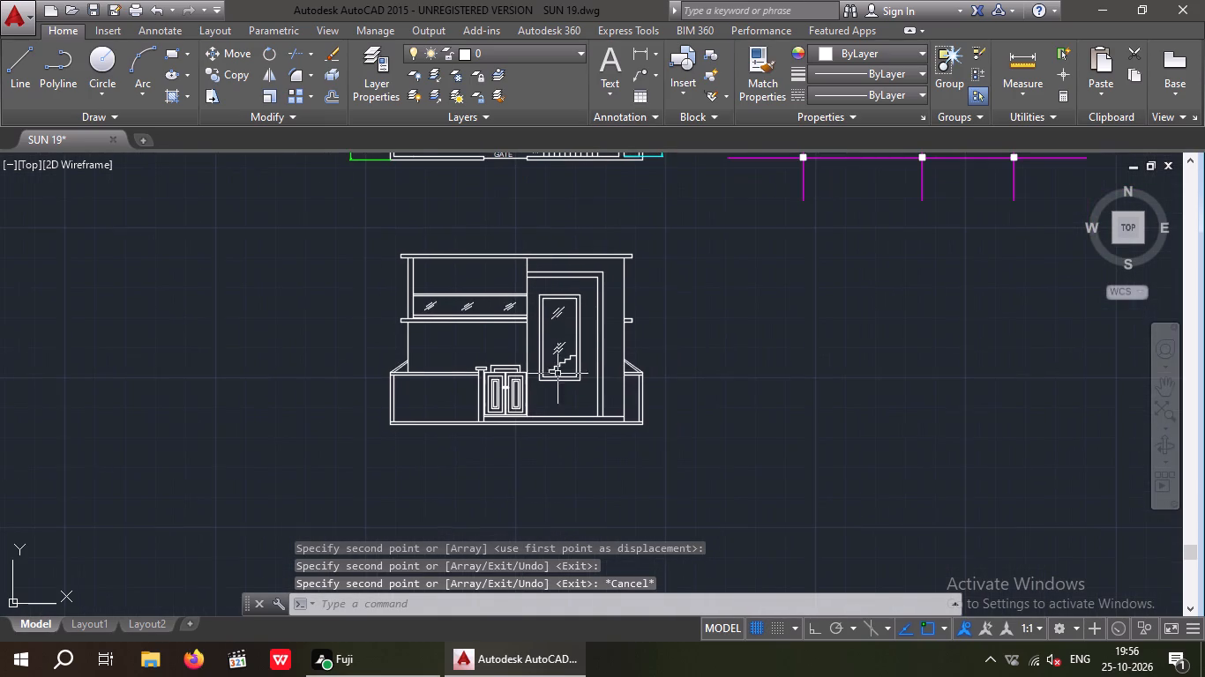
{"action": "key", "text": "s"}
In the floor plan, select the left outer wall line, both lines of the utility–kitchen wall and the top outer wall line.
{"action": "scroll", "coordinate": [612, 295], "scroll_direction": "down", "scroll_amount": 1}
{"action": "middle_click_drag", "start_coordinate": [613, 295], "coordinate": [687, 294]}
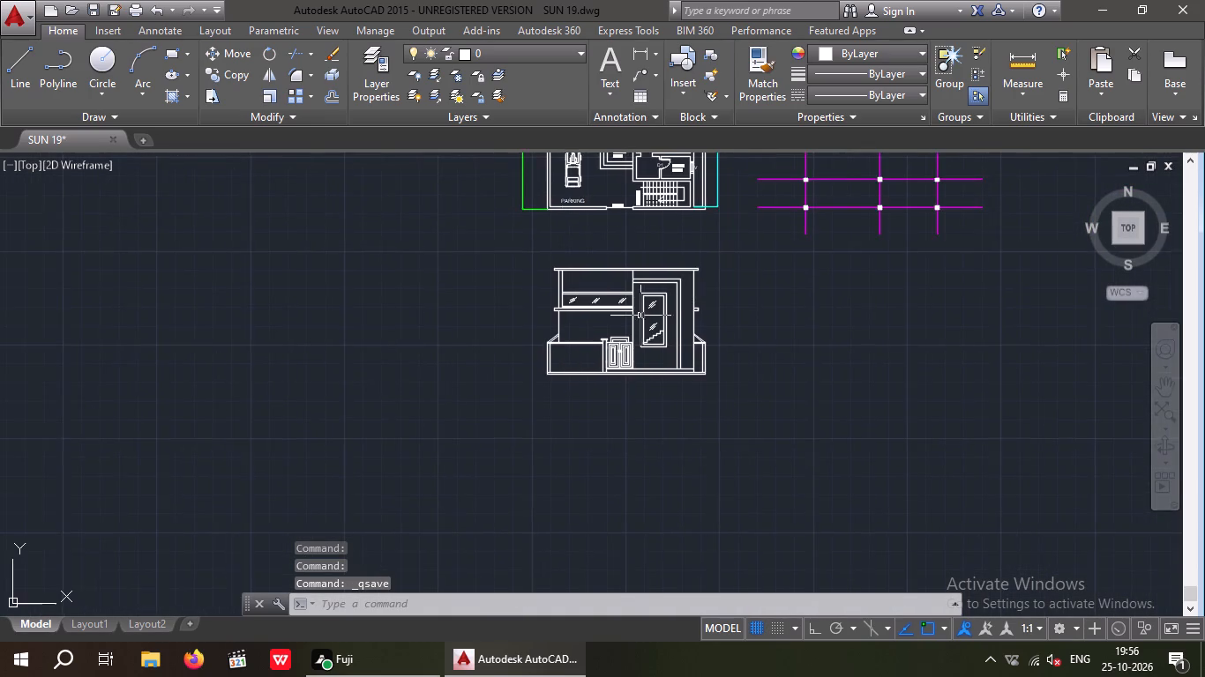
{"action": "middle_click_drag", "start_coordinate": [632, 313], "coordinate": [640, 368]}
{"action": "middle_click_drag", "start_coordinate": [563, 325], "coordinate": [486, 347]}
{"action": "middle_click_drag", "start_coordinate": [511, 309], "coordinate": [496, 409]}
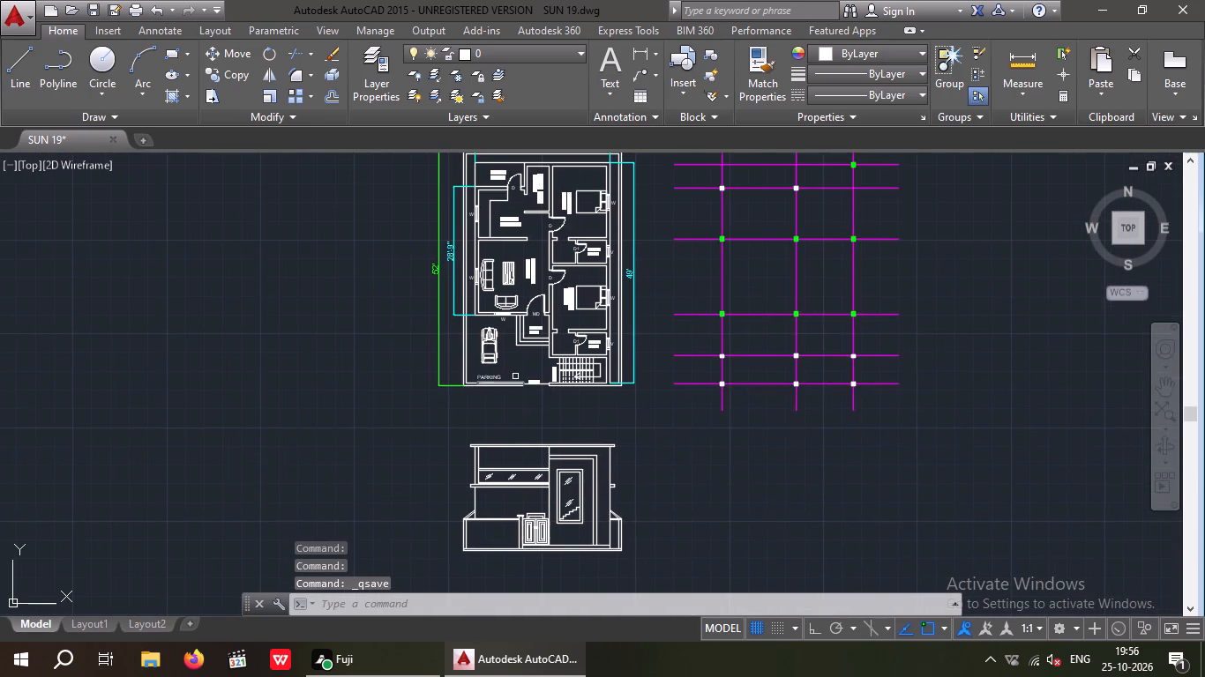
{"action": "middle_click_drag", "start_coordinate": [535, 323], "coordinate": [494, 454]}
{"action": "scroll", "coordinate": [431, 305], "scroll_direction": "up", "scroll_amount": 4}
{"action": "middle_click_drag", "start_coordinate": [452, 317], "coordinate": [445, 385]}
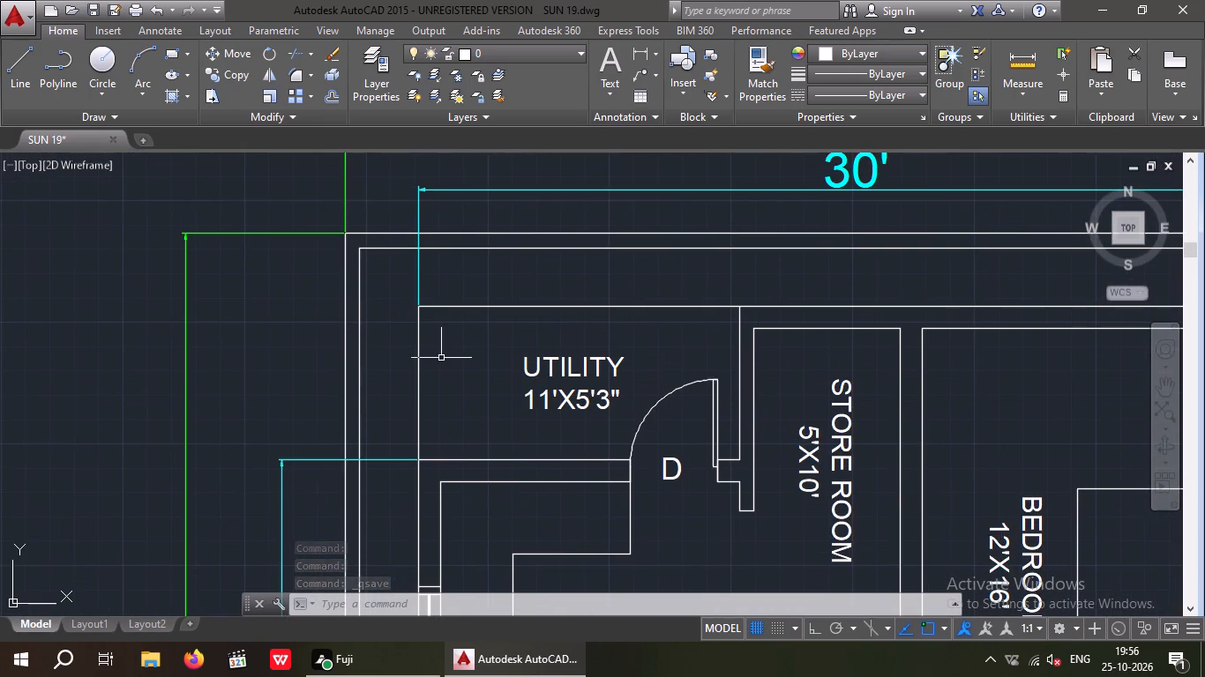
{"action": "scroll", "coordinate": [451, 349], "scroll_direction": "down", "scroll_amount": 1}
{"action": "middle_click_drag", "start_coordinate": [451, 349], "coordinate": [433, 353]}
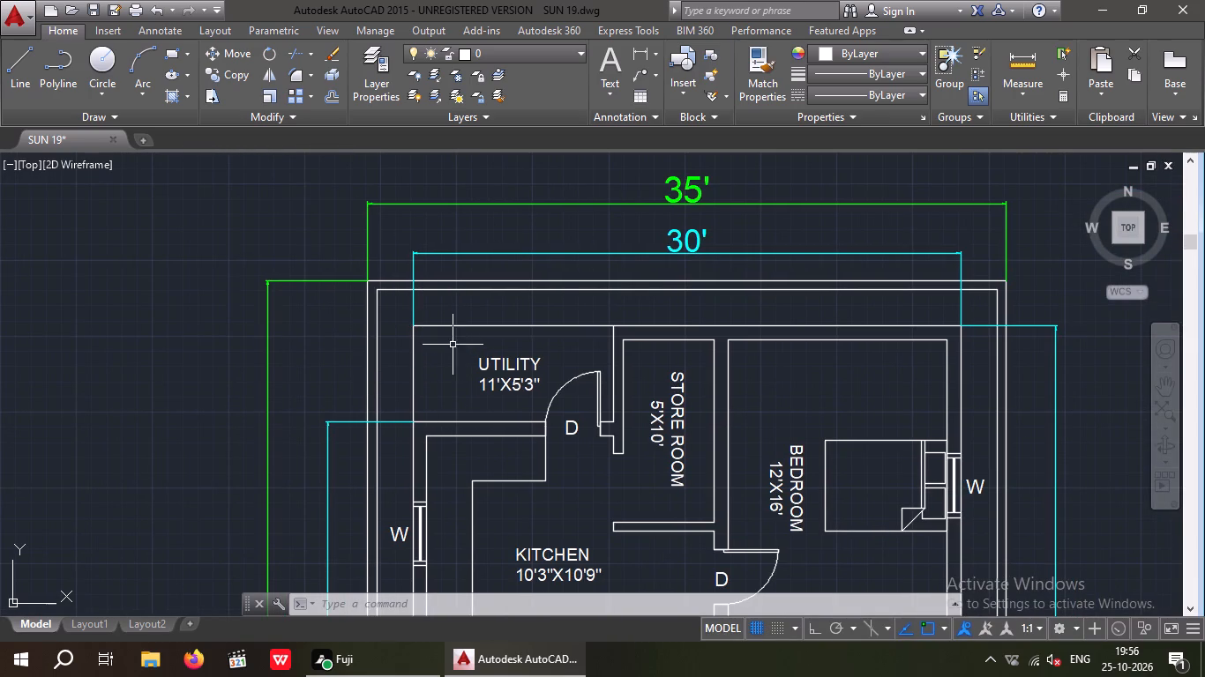
{"action": "scroll", "coordinate": [452, 456], "scroll_direction": "up", "scroll_amount": 2}
{"action": "left_click_drag", "start_coordinate": [414, 264], "coordinate": [410, 264]}
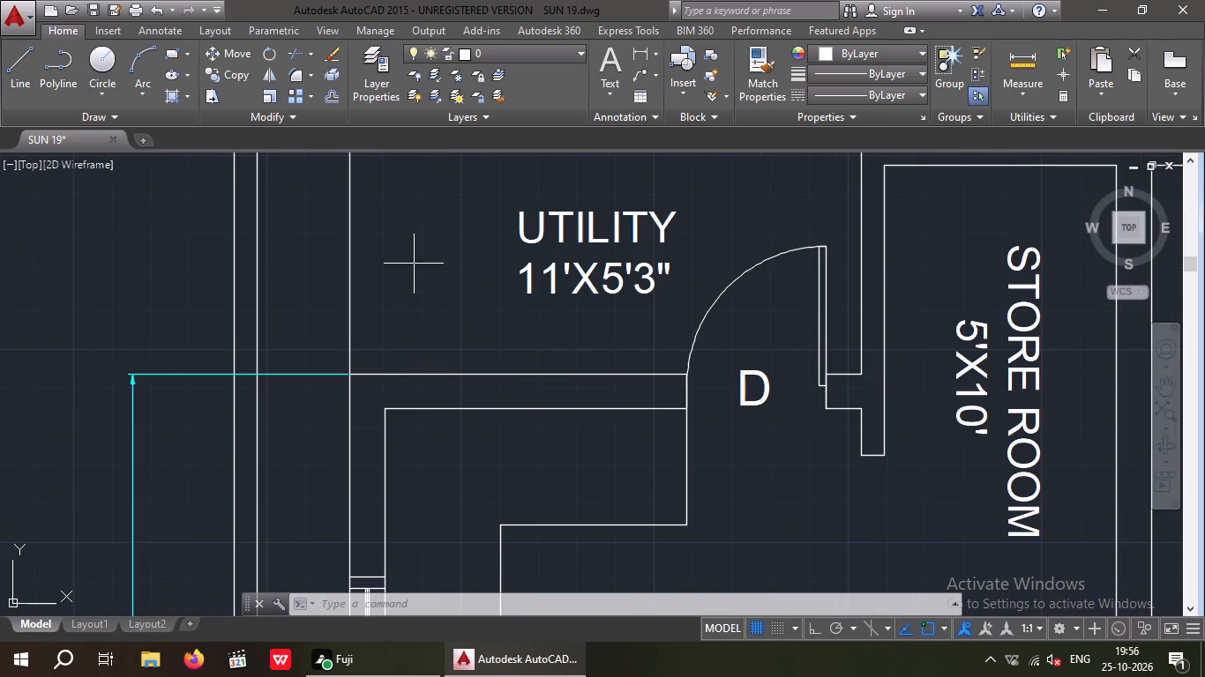
{"action": "left_click_drag", "start_coordinate": [410, 264], "coordinate": [311, 301]}
{"action": "left_click", "coordinate": [311, 301]}
{"action": "left_click_drag", "start_coordinate": [446, 454], "coordinate": [444, 443]}
{"action": "left_click", "coordinate": [431, 363]}
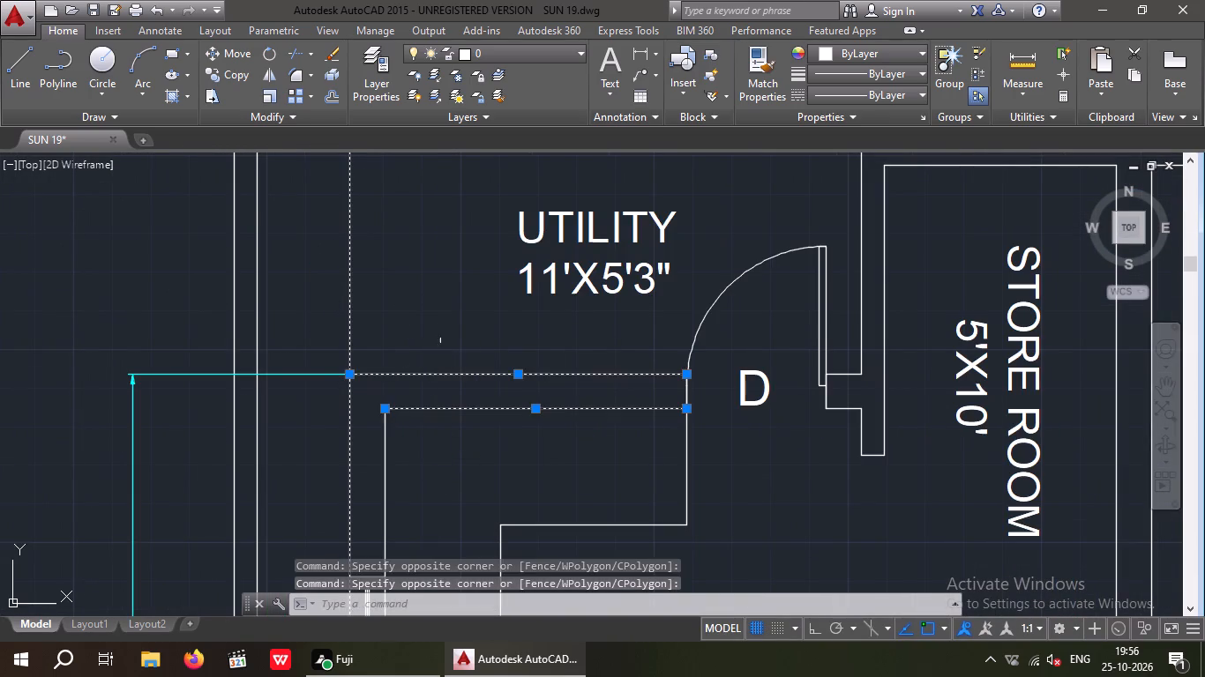
{"action": "scroll", "coordinate": [443, 340], "scroll_direction": "down", "scroll_amount": 2}
{"action": "left_click_drag", "start_coordinate": [460, 274], "coordinate": [454, 266]}
{"action": "left_click", "coordinate": [448, 244]}
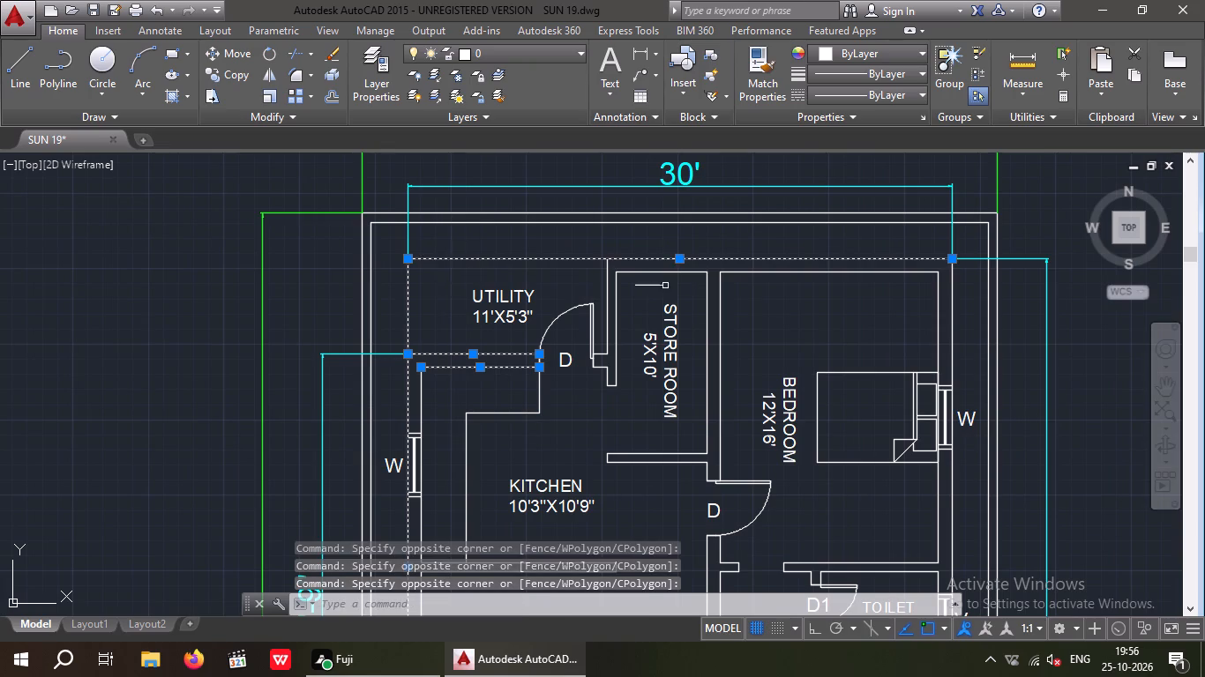
Add the wall lines around the store room and the top bedroom's upper and right wall lines to the selection.
{"action": "scroll", "coordinate": [611, 272], "scroll_direction": "up", "scroll_amount": 2}
{"action": "left_click_drag", "start_coordinate": [655, 284], "coordinate": [578, 299]}
{"action": "left_click", "coordinate": [569, 300]}
{"action": "scroll", "coordinate": [561, 268], "scroll_direction": "down", "scroll_amount": 2}
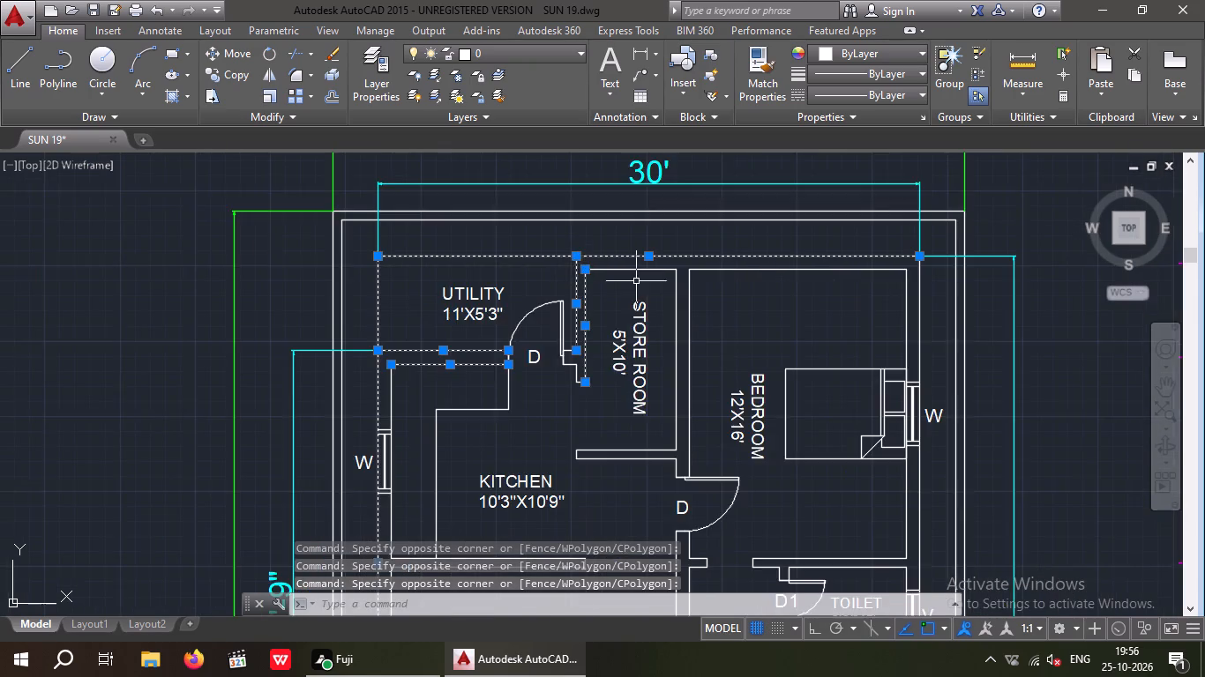
{"action": "scroll", "coordinate": [629, 276], "scroll_direction": "up", "scroll_amount": 2}
{"action": "left_click_drag", "start_coordinate": [637, 290], "coordinate": [620, 272]}
{"action": "left_click", "coordinate": [602, 234]}
{"action": "scroll", "coordinate": [603, 259], "scroll_direction": "down", "scroll_amount": 1}
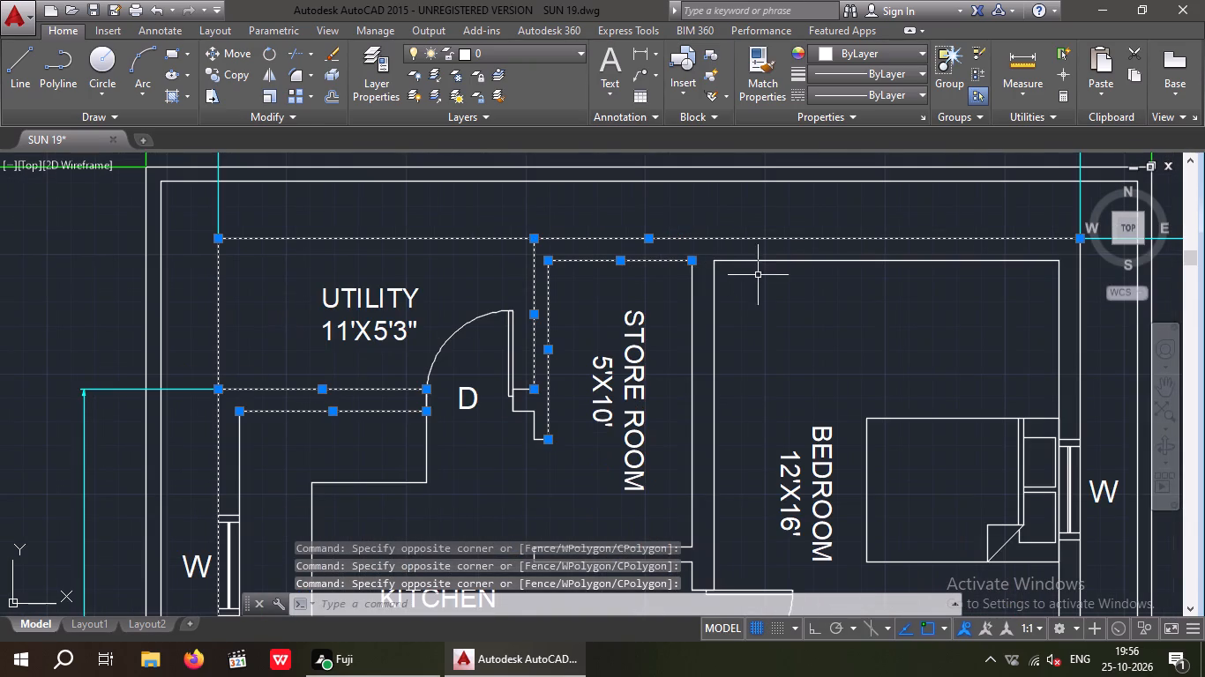
{"action": "left_click_drag", "start_coordinate": [758, 272], "coordinate": [692, 290]}
{"action": "left_click", "coordinate": [677, 293]}
{"action": "left_click_drag", "start_coordinate": [812, 279], "coordinate": [791, 257]}
{"action": "left_click", "coordinate": [789, 249]}
{"action": "middle_click_drag", "start_coordinate": [790, 279], "coordinate": [754, 293]}
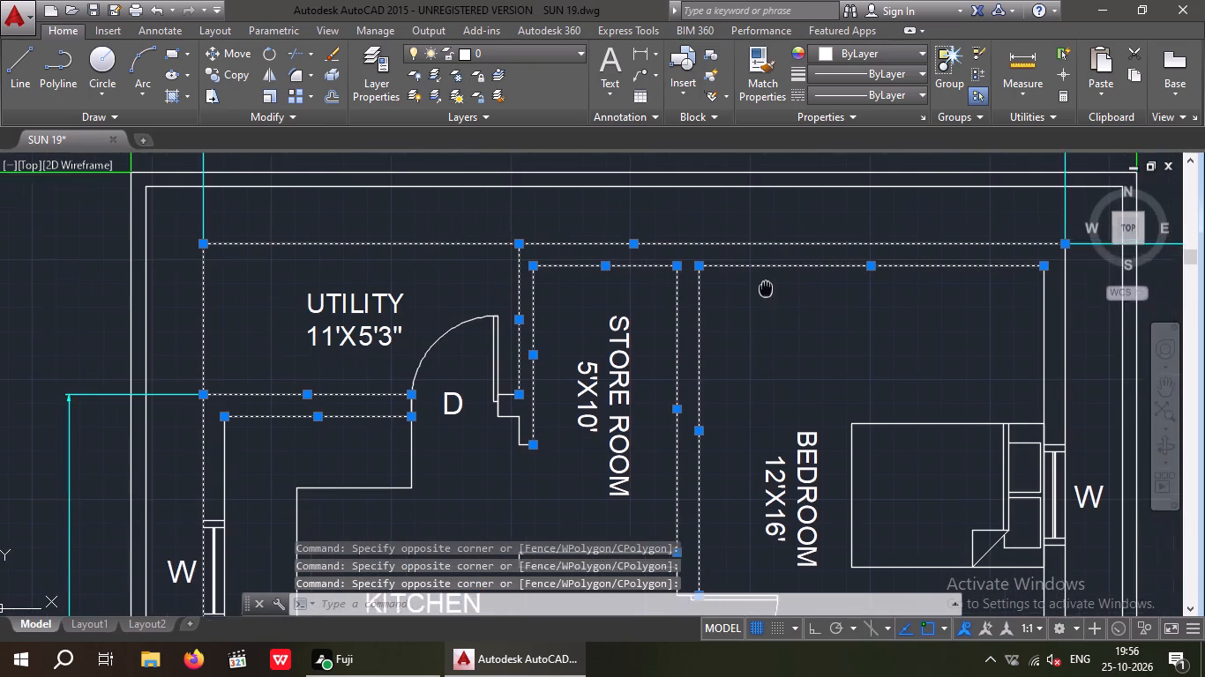
{"action": "middle_click_drag", "start_coordinate": [754, 293], "coordinate": [486, 304]}
{"action": "scroll", "coordinate": [795, 329], "scroll_direction": "up", "scroll_amount": 1}
{"action": "left_click_drag", "start_coordinate": [795, 286], "coordinate": [717, 350]}
{"action": "left_click", "coordinate": [696, 364]}
{"action": "scroll", "coordinate": [689, 316], "scroll_direction": "down", "scroll_amount": 1}
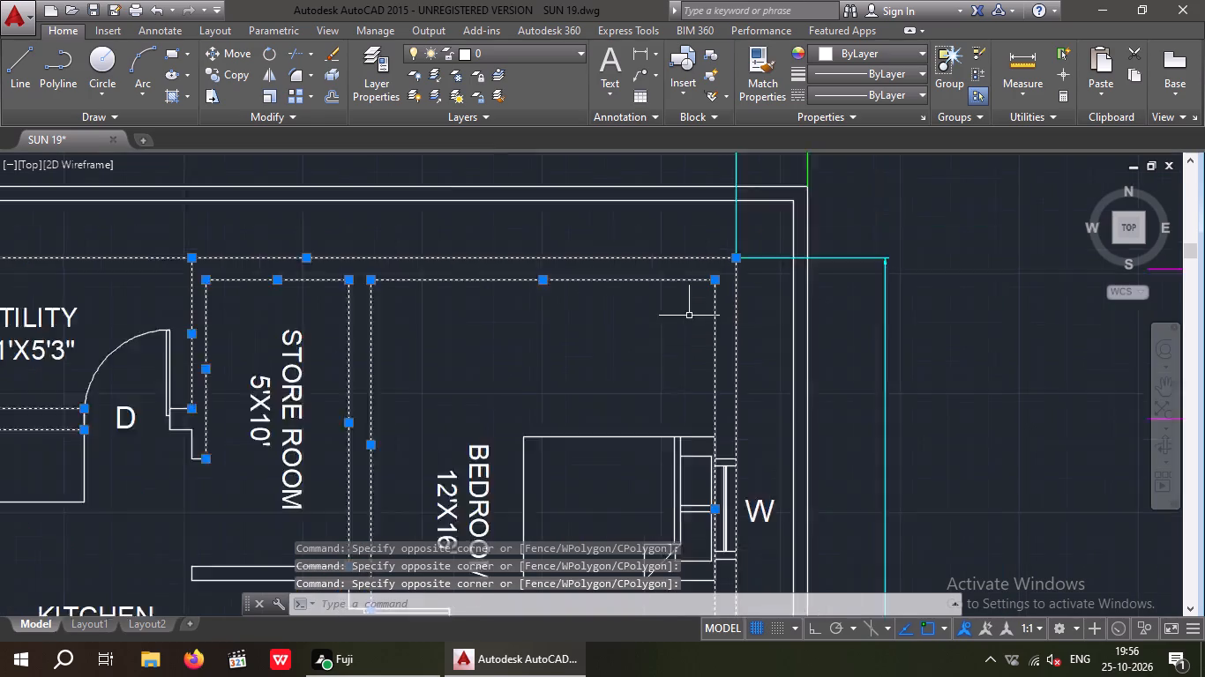
Add the kitchen's inner left wall line, the kitchen–living hall wall with its end, and the living hall's inner left wall line to the selection.
{"action": "scroll", "coordinate": [689, 316], "scroll_direction": "down", "scroll_amount": 2}
{"action": "middle_click_drag", "start_coordinate": [661, 343], "coordinate": [703, 288]}
{"action": "scroll", "coordinate": [483, 324], "scroll_direction": "up", "scroll_amount": 3}
{"action": "scroll", "coordinate": [475, 322], "scroll_direction": "down", "scroll_amount": 2}
{"action": "scroll", "coordinate": [403, 323], "scroll_direction": "up", "scroll_amount": 2}
{"action": "left_click_drag", "start_coordinate": [381, 304], "coordinate": [297, 330]}
{"action": "left_click", "coordinate": [315, 327]}
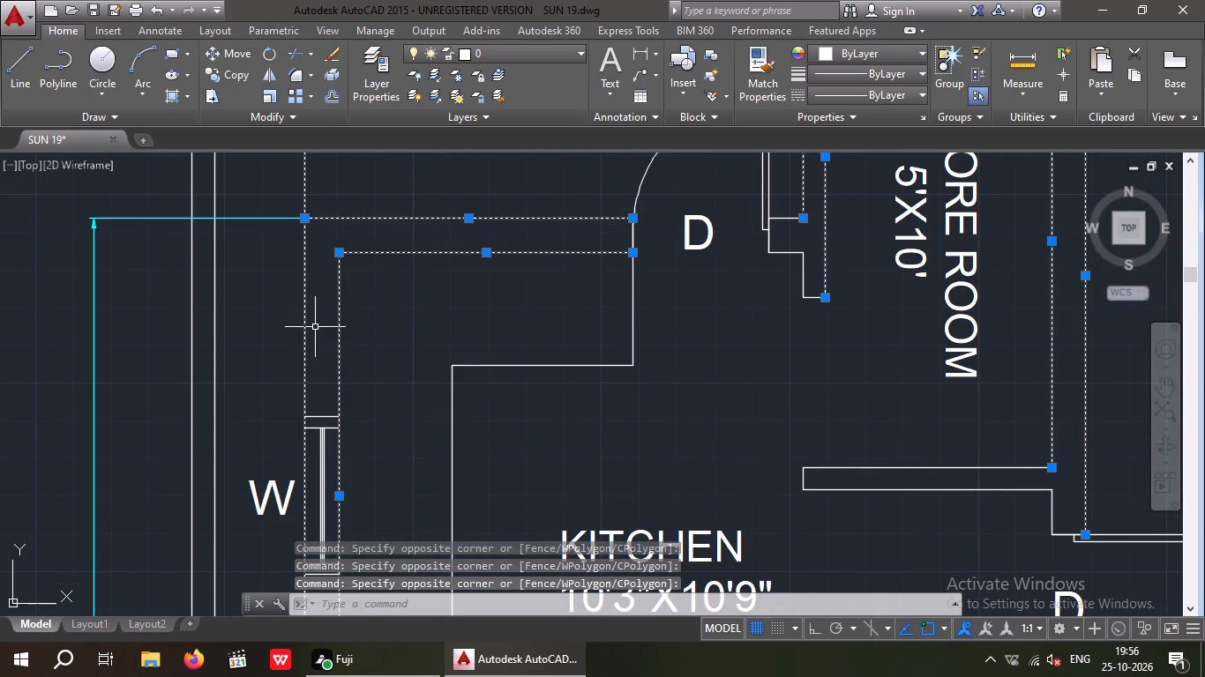
{"action": "scroll", "coordinate": [362, 310], "scroll_direction": "down", "scroll_amount": 2}
{"action": "middle_click_drag", "start_coordinate": [371, 335], "coordinate": [370, 269]}
{"action": "scroll", "coordinate": [385, 421], "scroll_direction": "up", "scroll_amount": 2}
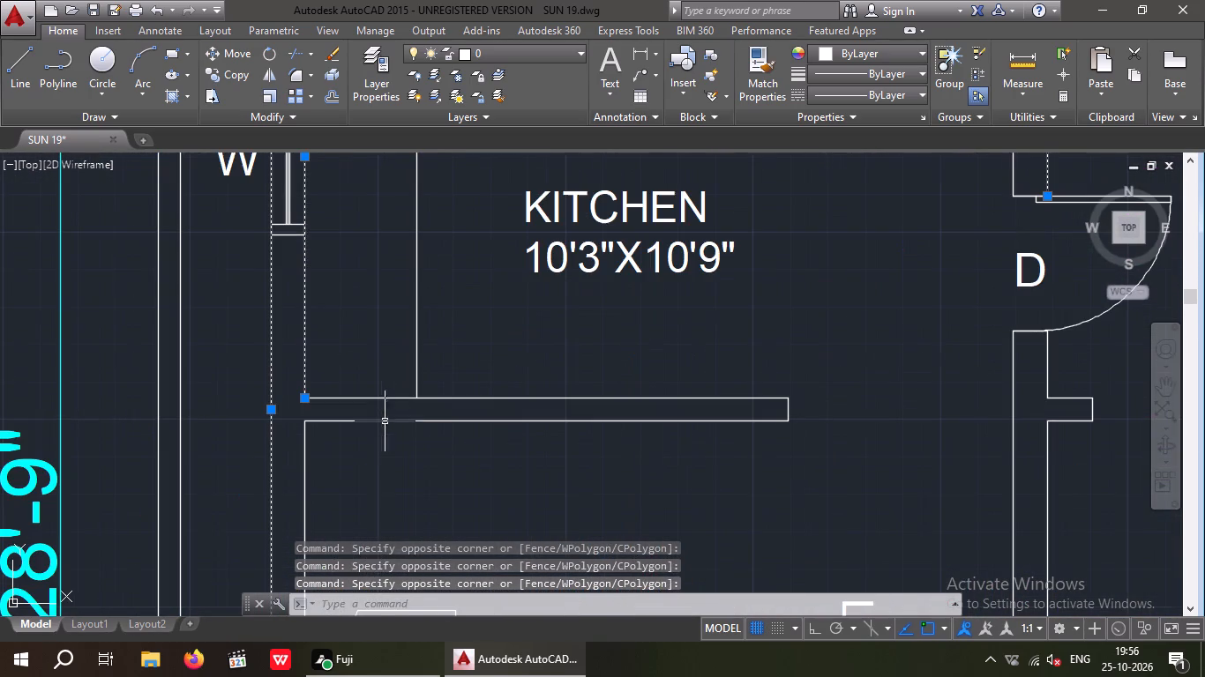
{"action": "left_click_drag", "start_coordinate": [384, 442], "coordinate": [362, 420]}
{"action": "left_click", "coordinate": [347, 375]}
{"action": "left_click_drag", "start_coordinate": [860, 479], "coordinate": [776, 415]}
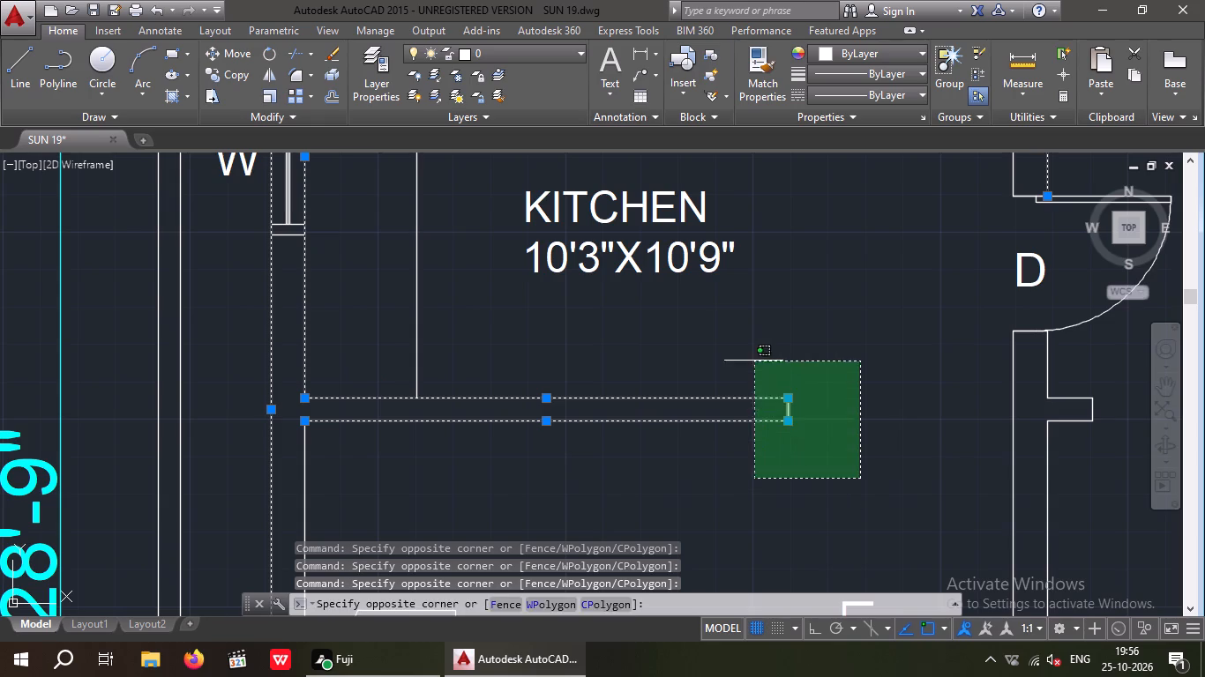
{"action": "left_click", "coordinate": [752, 359]}
{"action": "scroll", "coordinate": [759, 363], "scroll_direction": "down", "scroll_amount": 2}
{"action": "scroll", "coordinate": [590, 417], "scroll_direction": "up", "scroll_amount": 3}
{"action": "left_click_drag", "start_coordinate": [578, 346], "coordinate": [516, 410]}
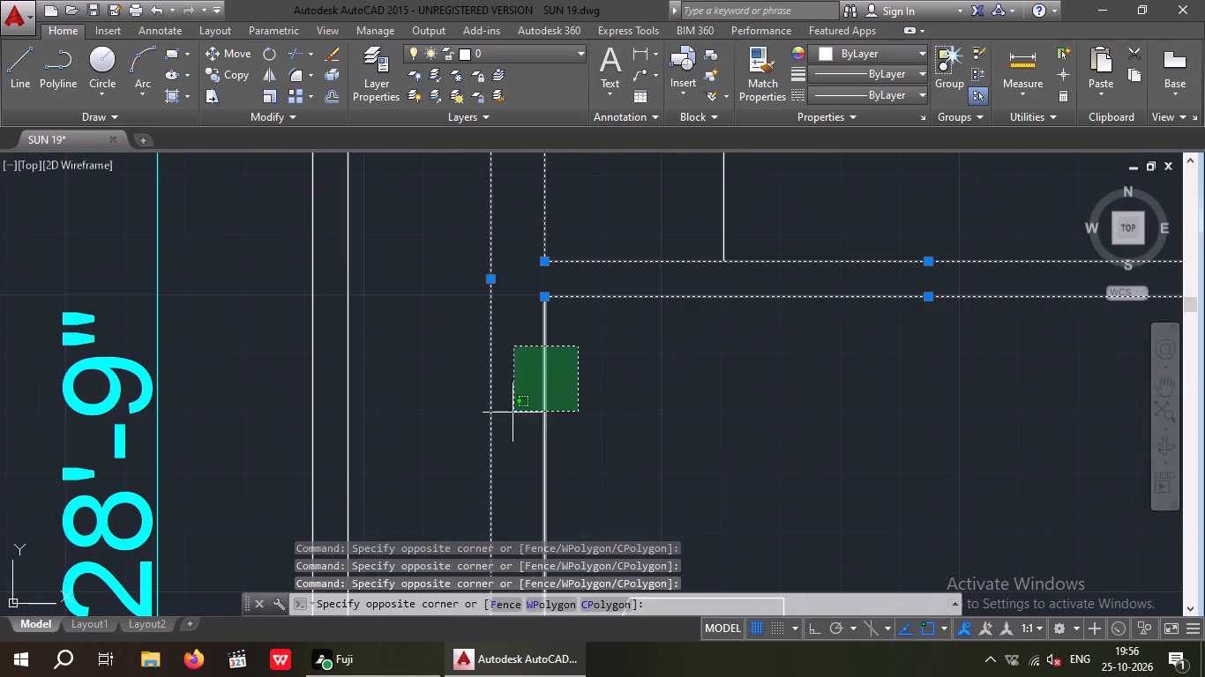
{"action": "left_click", "coordinate": [513, 413]}
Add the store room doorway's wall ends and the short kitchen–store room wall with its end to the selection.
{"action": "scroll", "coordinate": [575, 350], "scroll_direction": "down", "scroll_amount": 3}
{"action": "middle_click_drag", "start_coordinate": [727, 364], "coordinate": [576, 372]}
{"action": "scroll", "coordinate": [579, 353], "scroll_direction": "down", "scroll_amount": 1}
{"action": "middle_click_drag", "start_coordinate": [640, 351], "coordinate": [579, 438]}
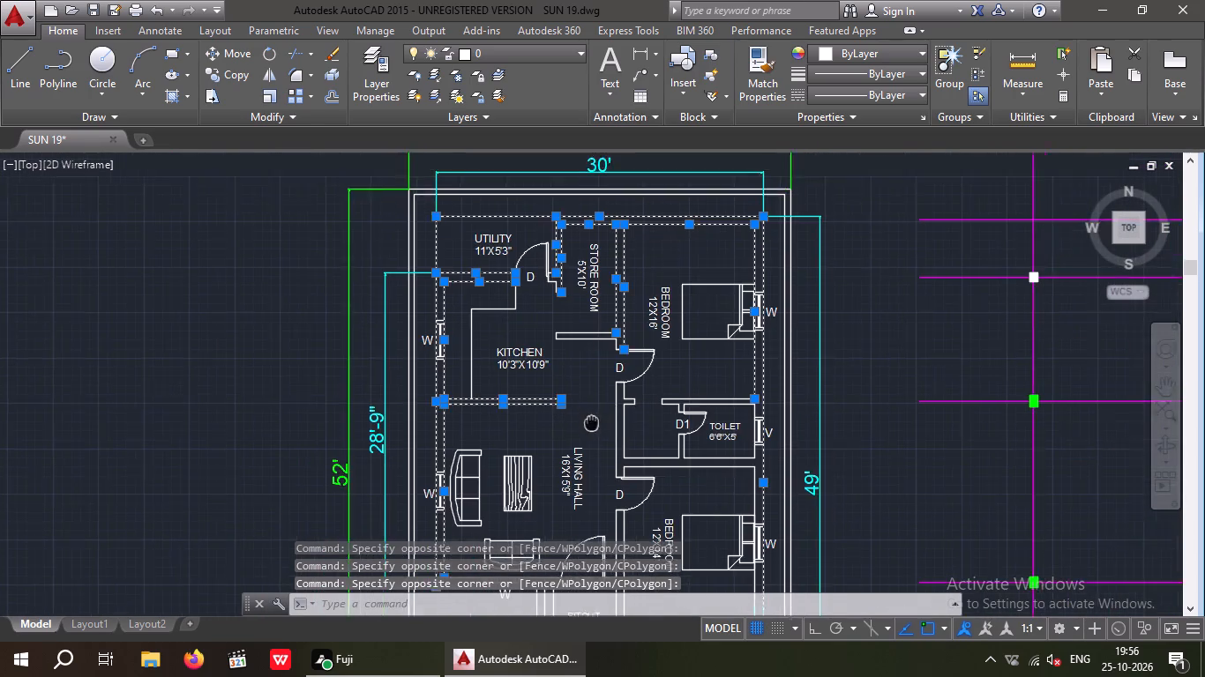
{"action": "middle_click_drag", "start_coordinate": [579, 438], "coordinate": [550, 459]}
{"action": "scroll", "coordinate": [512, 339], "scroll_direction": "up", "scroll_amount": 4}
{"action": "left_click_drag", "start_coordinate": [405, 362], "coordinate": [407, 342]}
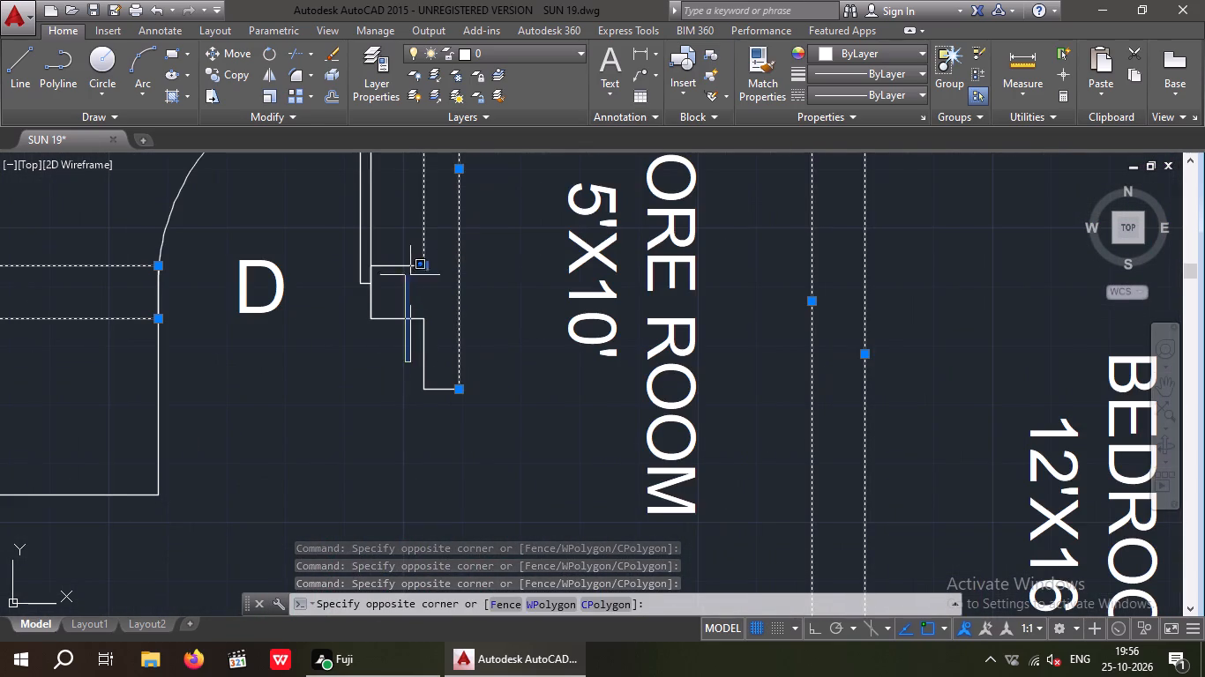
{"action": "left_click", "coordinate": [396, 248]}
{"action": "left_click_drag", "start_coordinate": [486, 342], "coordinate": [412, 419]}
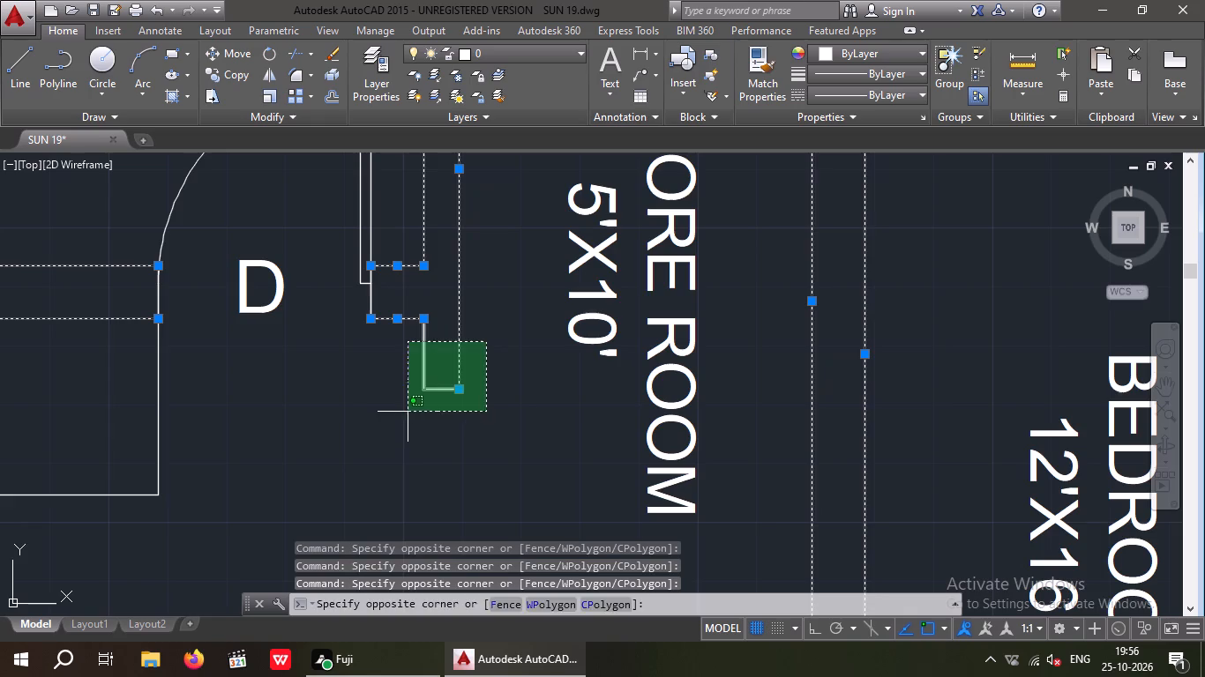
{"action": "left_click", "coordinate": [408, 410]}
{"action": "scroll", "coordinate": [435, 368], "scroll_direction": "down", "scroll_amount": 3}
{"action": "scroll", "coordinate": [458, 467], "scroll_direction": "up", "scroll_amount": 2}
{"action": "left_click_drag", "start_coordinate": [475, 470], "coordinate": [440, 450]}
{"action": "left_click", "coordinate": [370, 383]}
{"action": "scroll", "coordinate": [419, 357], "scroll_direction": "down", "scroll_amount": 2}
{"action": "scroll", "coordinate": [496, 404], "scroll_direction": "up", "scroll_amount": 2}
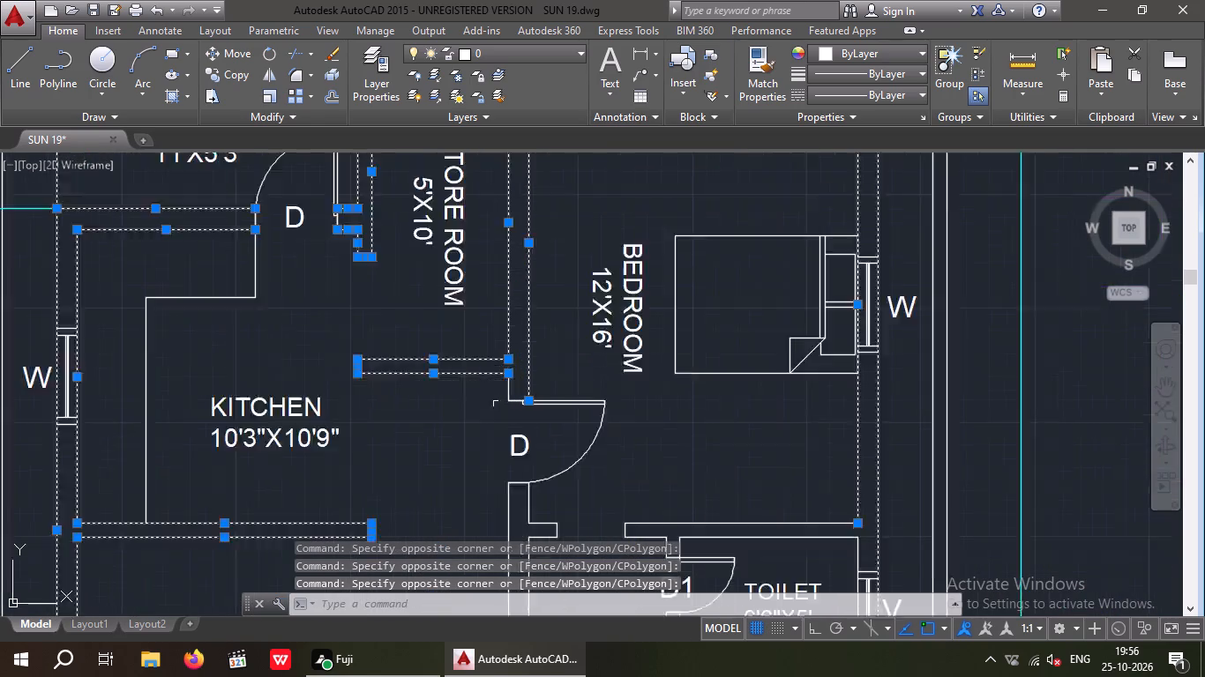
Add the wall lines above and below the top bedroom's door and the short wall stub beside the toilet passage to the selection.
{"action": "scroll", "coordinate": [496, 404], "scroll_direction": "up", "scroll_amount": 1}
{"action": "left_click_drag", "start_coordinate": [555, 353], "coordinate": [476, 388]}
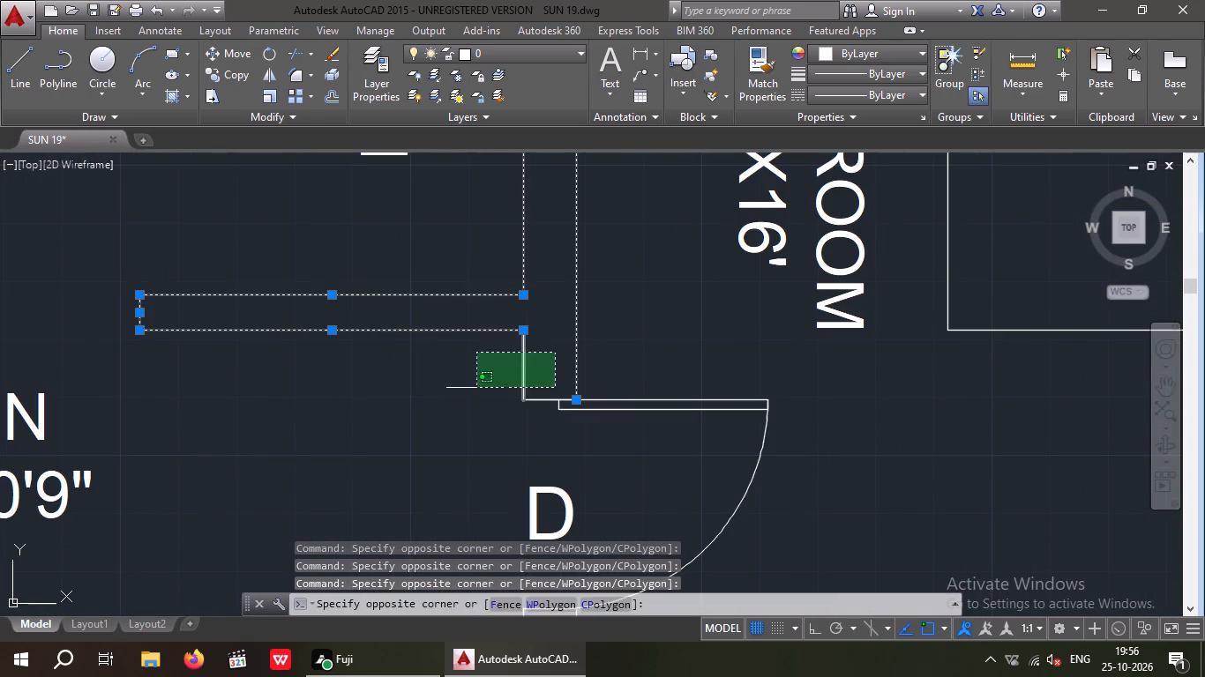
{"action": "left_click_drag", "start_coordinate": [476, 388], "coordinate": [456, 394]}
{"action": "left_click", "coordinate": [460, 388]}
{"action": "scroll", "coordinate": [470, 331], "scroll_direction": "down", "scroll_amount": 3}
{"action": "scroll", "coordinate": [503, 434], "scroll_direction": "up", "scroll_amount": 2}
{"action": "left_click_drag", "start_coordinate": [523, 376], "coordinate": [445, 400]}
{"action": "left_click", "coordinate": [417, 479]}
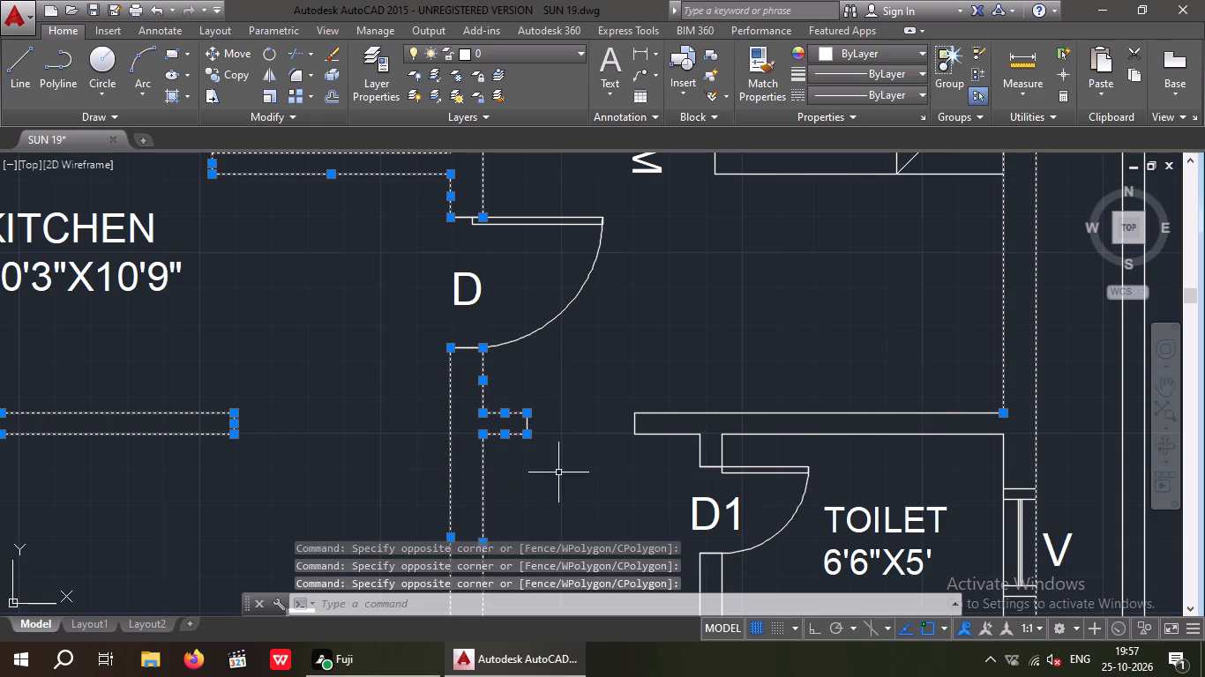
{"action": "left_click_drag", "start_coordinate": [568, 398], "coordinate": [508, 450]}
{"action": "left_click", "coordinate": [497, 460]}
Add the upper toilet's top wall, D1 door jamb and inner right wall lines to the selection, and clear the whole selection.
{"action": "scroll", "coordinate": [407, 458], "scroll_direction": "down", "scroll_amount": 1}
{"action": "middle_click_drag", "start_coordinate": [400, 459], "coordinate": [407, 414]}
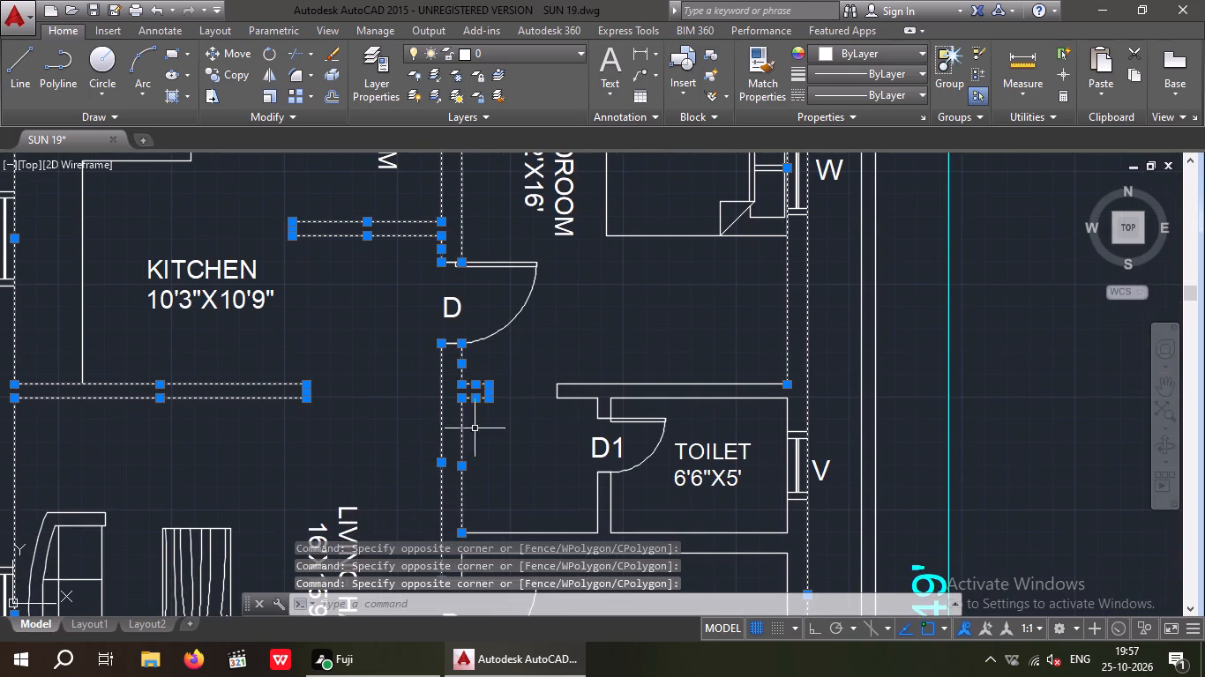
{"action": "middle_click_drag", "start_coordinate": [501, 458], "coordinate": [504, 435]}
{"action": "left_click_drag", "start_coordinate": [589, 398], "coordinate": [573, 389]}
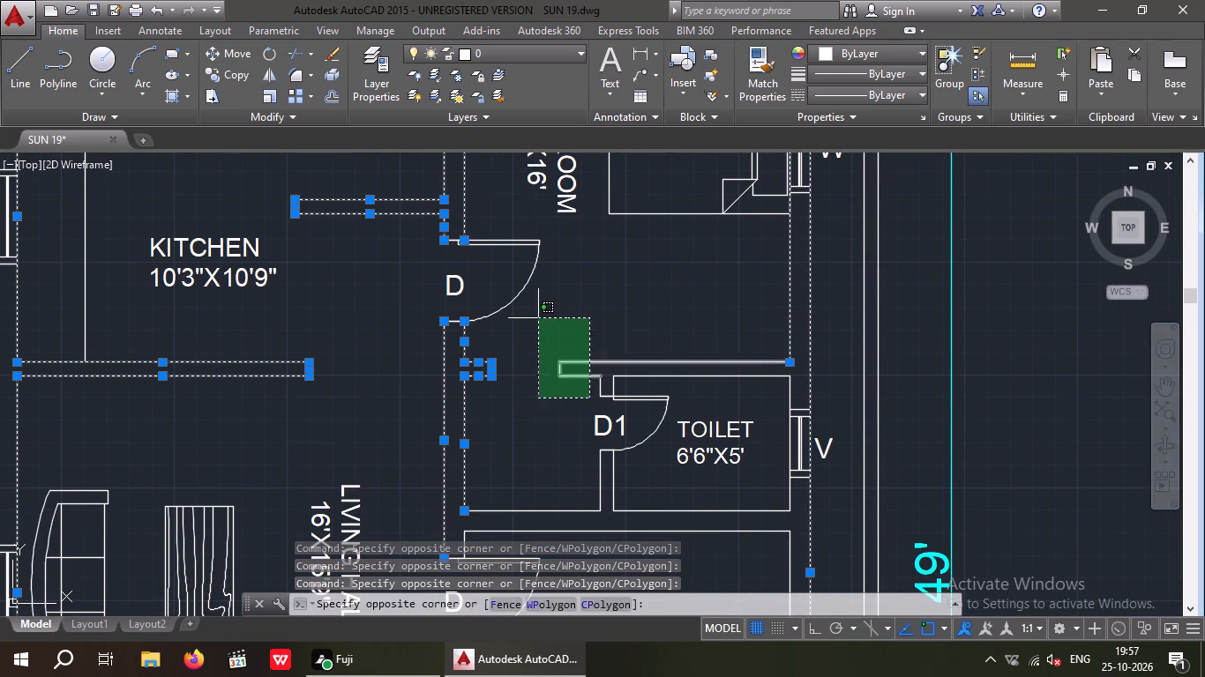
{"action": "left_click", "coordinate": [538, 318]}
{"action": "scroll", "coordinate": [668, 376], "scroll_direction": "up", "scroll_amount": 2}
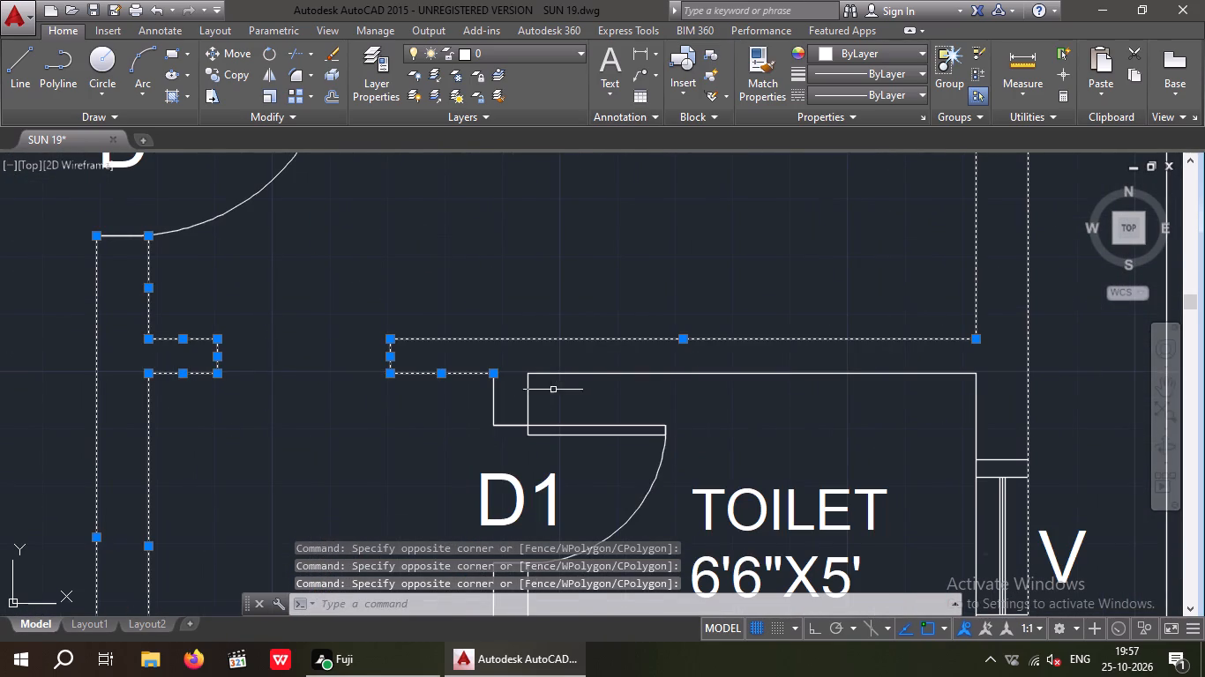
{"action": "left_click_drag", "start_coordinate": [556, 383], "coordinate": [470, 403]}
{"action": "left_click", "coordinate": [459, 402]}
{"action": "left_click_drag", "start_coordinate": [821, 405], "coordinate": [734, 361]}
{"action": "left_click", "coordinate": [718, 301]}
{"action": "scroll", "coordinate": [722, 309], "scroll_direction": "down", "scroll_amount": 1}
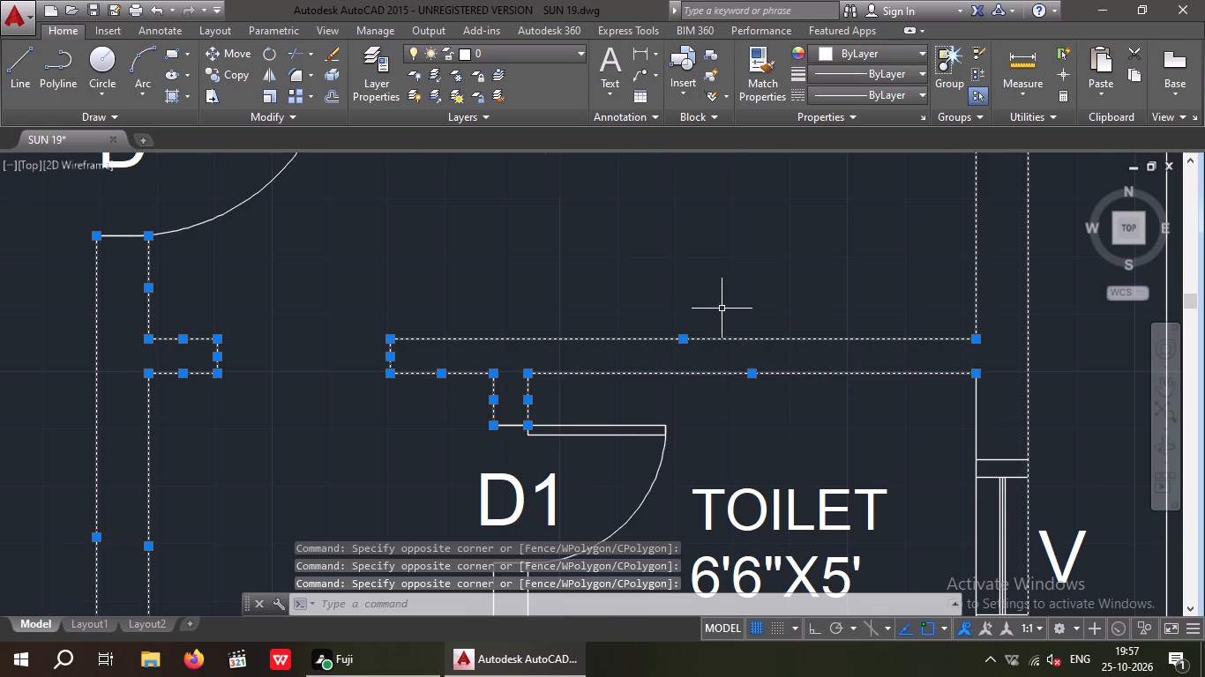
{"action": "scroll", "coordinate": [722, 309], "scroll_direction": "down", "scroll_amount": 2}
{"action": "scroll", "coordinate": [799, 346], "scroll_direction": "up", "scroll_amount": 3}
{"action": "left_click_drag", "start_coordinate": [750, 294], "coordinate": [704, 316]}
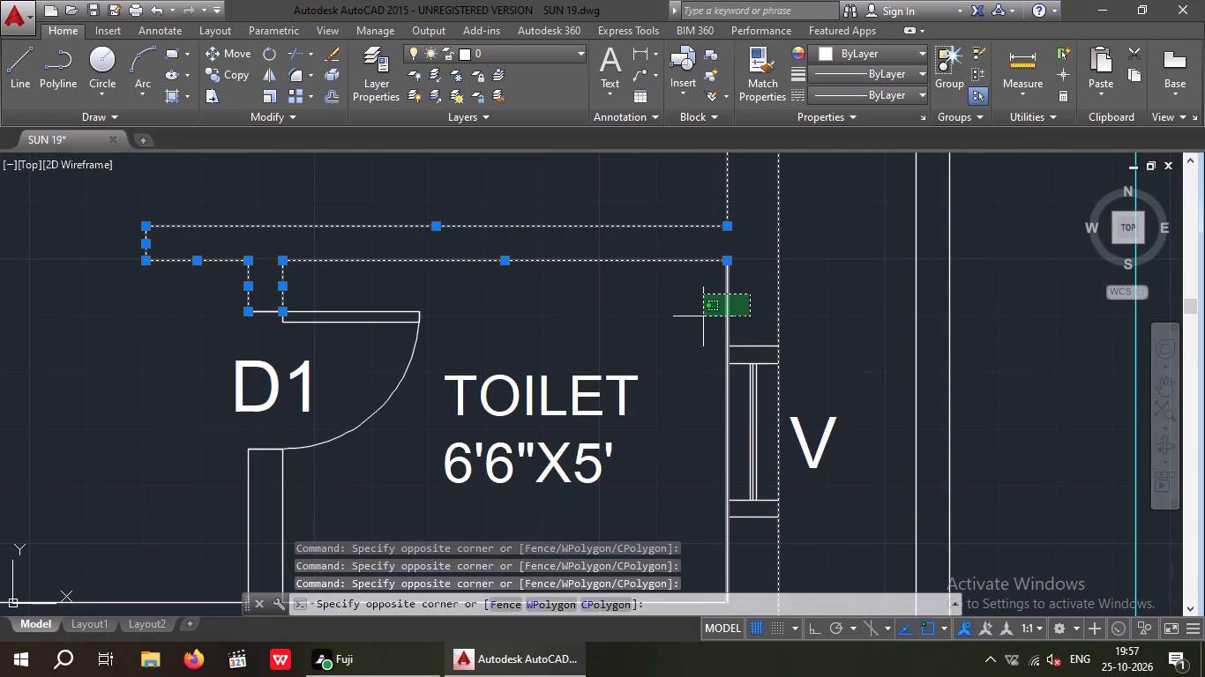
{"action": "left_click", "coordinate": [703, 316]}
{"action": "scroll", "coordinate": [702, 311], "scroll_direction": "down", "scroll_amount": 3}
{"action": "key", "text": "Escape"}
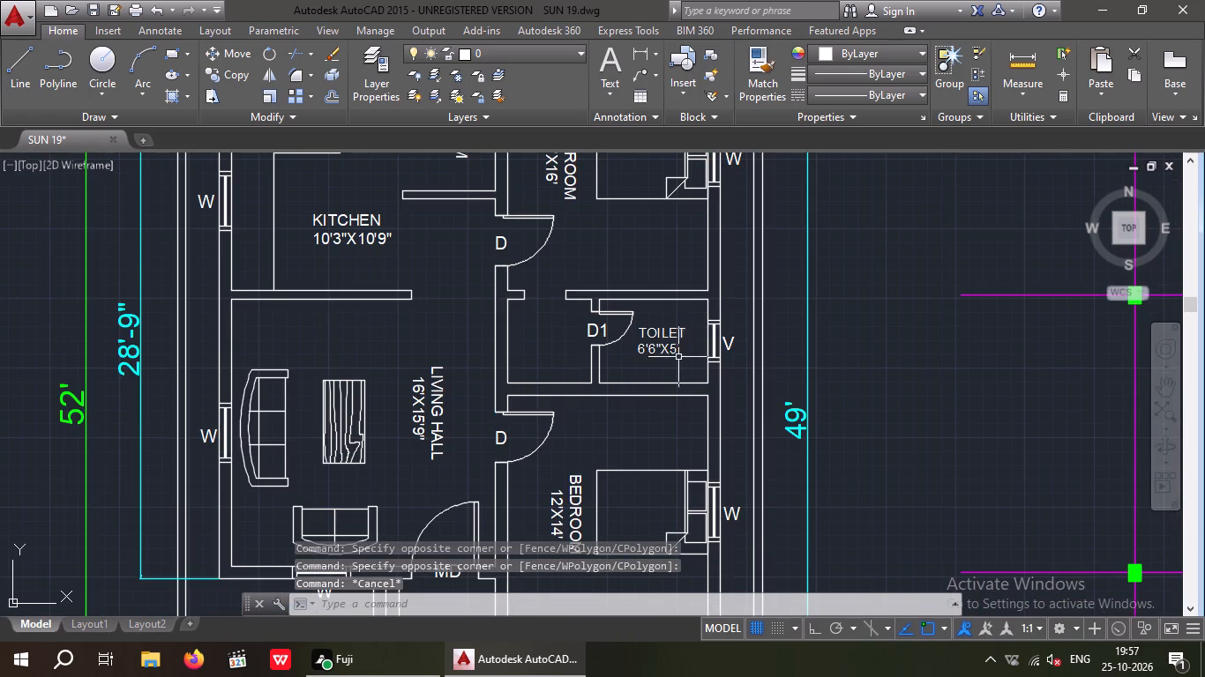
Set the colour of the five W windows in the kitchen, both bedrooms, and the living hall's left and front walls to 242,103,34.
{"action": "middle_click_drag", "start_coordinate": [683, 361], "coordinate": [691, 502]}
{"action": "scroll", "coordinate": [566, 348], "scroll_direction": "down", "scroll_amount": 2}
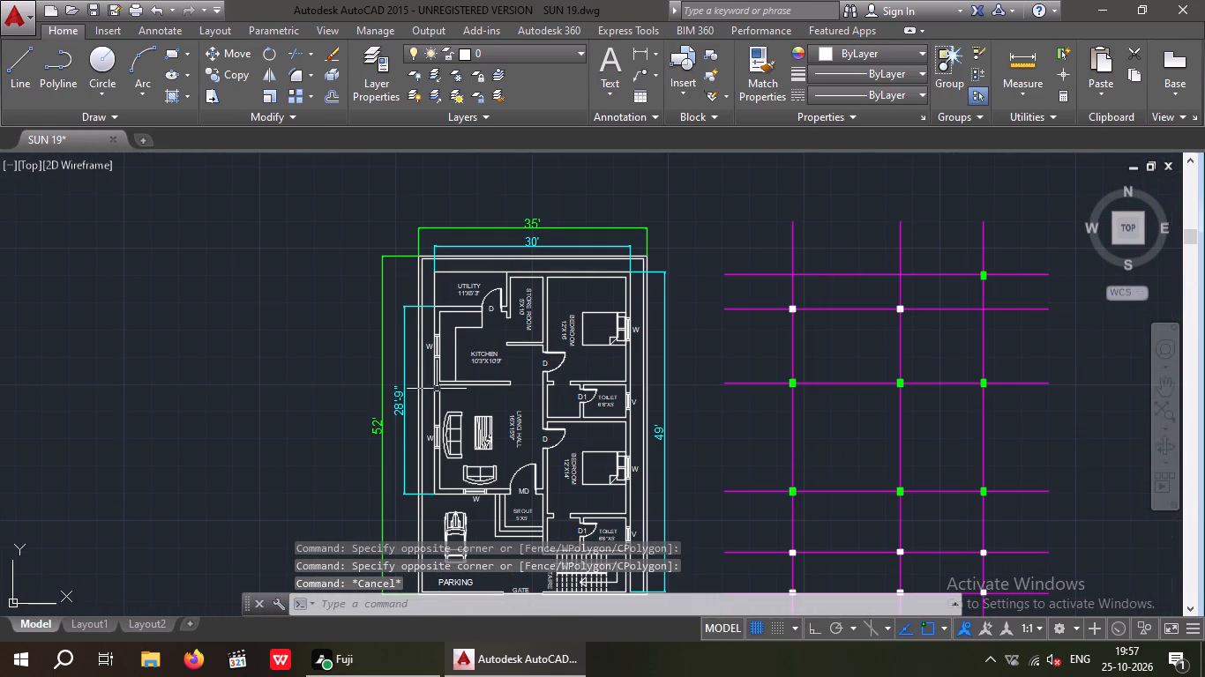
{"action": "scroll", "coordinate": [437, 339], "scroll_direction": "up", "scroll_amount": 5}
{"action": "middle_click_drag", "start_coordinate": [418, 409], "coordinate": [454, 277]}
{"action": "scroll", "coordinate": [448, 281], "scroll_direction": "down", "scroll_amount": 1}
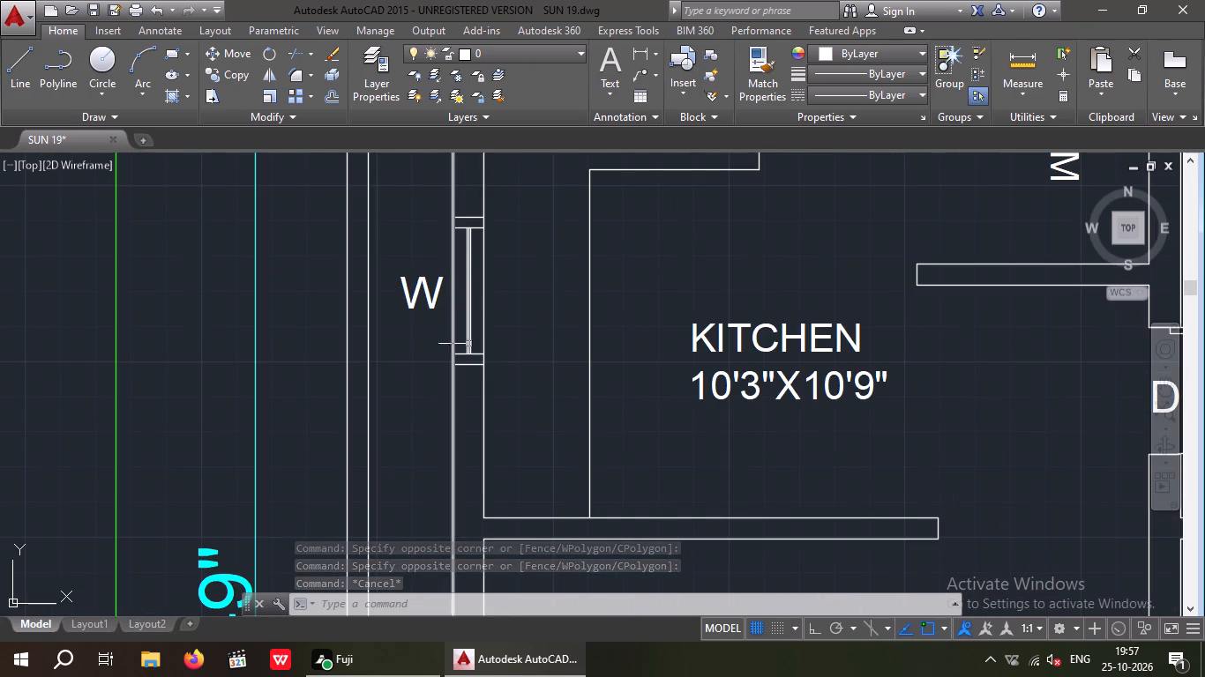
{"action": "left_click", "coordinate": [480, 373]}
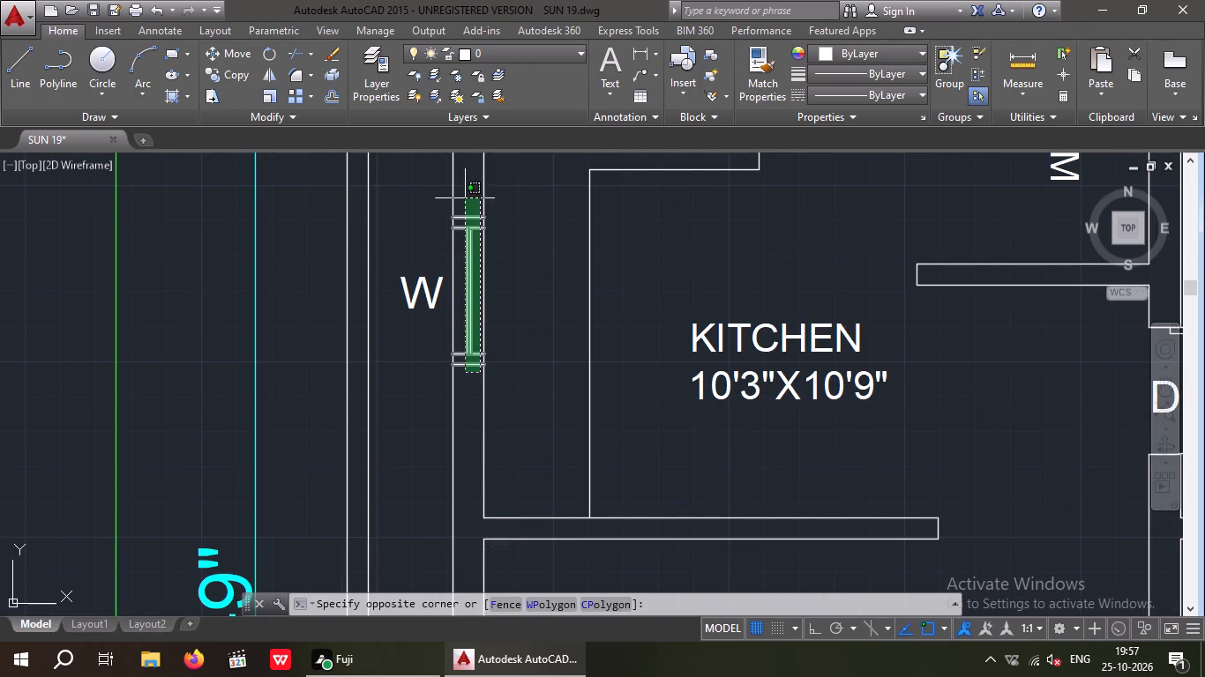
{"action": "left_click", "coordinate": [462, 198]}
{"action": "scroll", "coordinate": [468, 197], "scroll_direction": "down", "scroll_amount": 4}
{"action": "middle_click_drag", "start_coordinate": [637, 232], "coordinate": [573, 318]}
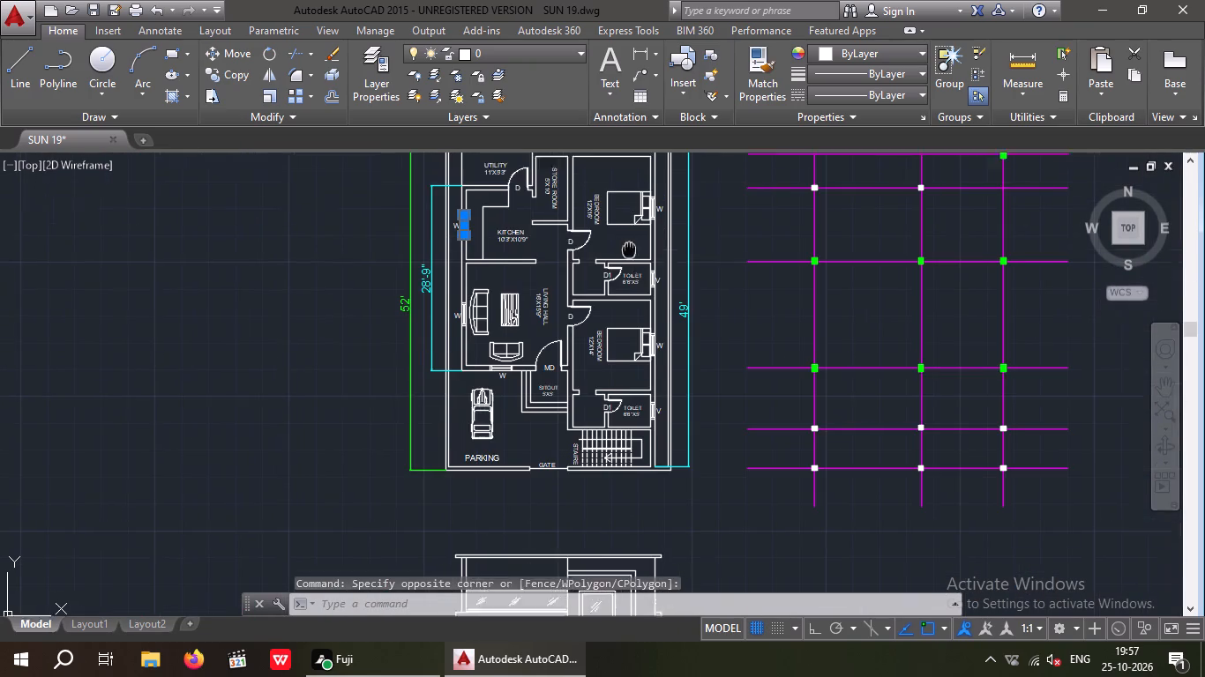
{"action": "middle_click_drag", "start_coordinate": [573, 318], "coordinate": [501, 395]}
{"action": "scroll", "coordinate": [535, 353], "scroll_direction": "up", "scroll_amount": 4}
{"action": "scroll", "coordinate": [440, 430], "scroll_direction": "up", "scroll_amount": 2}
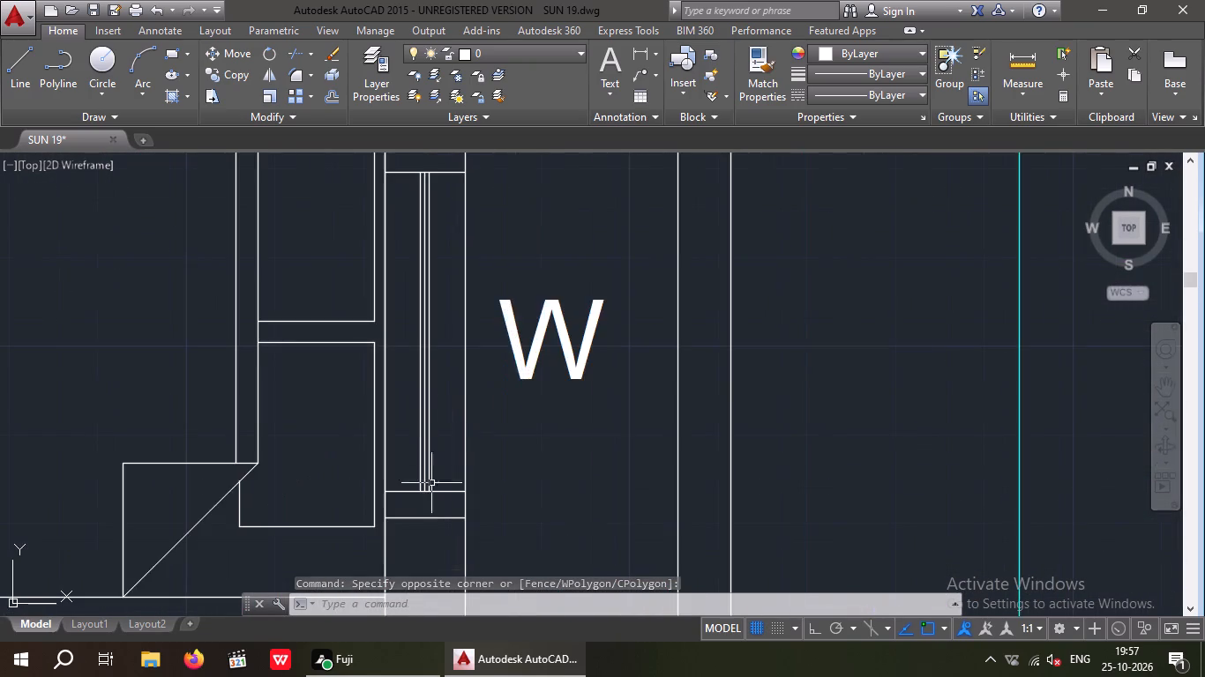
{"action": "scroll", "coordinate": [430, 459], "scroll_direction": "down", "scroll_amount": 2}
{"action": "left_click", "coordinate": [435, 487]}
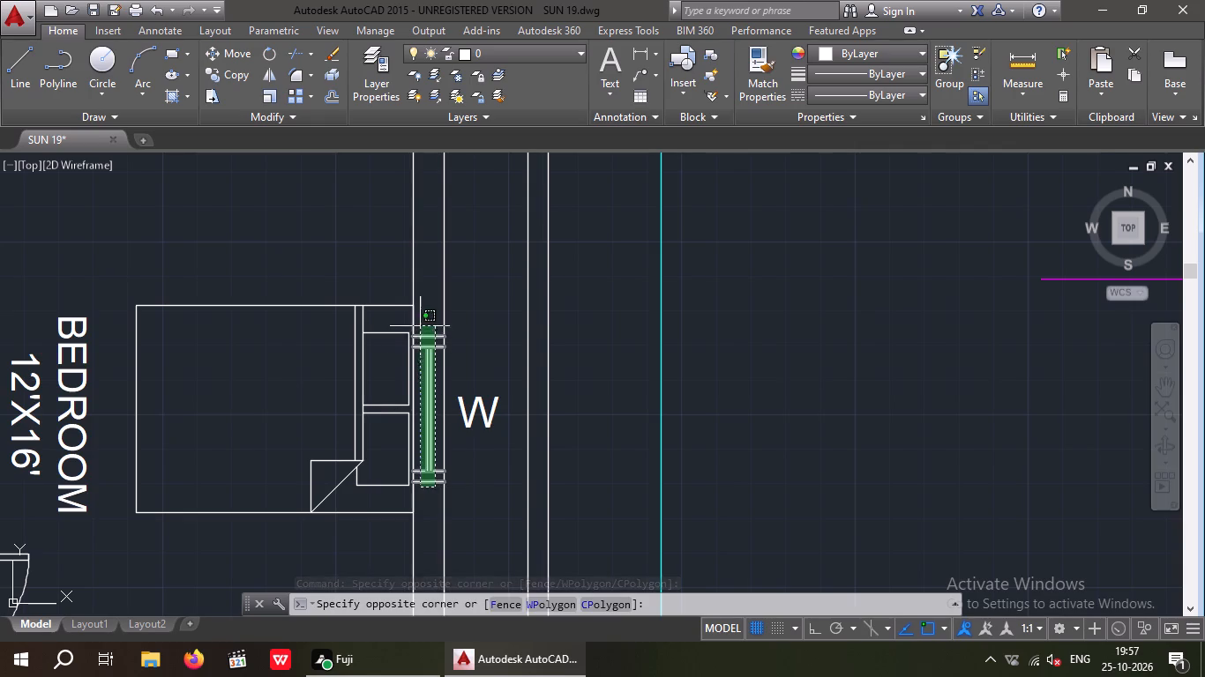
{"action": "left_click", "coordinate": [421, 316]}
{"action": "scroll", "coordinate": [461, 262], "scroll_direction": "down", "scroll_amount": 4}
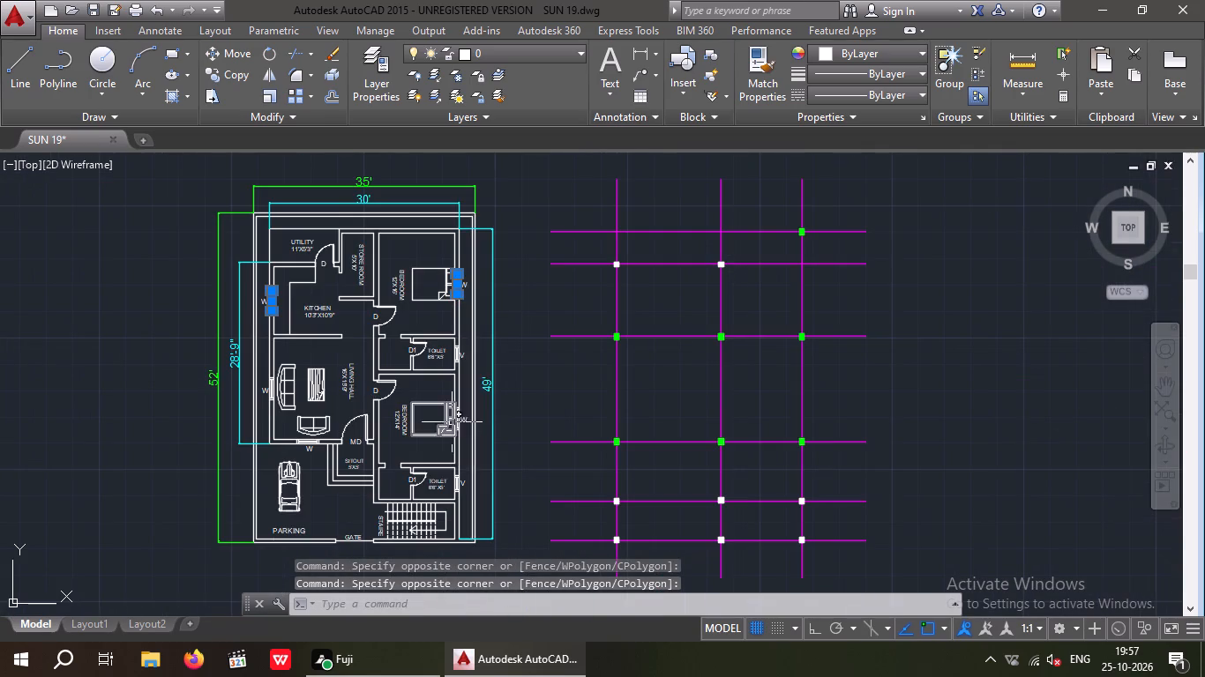
{"action": "scroll", "coordinate": [453, 420], "scroll_direction": "up", "scroll_amount": 5}
{"action": "middle_click_drag", "start_coordinate": [456, 450], "coordinate": [456, 312]}
{"action": "left_click", "coordinate": [460, 428]}
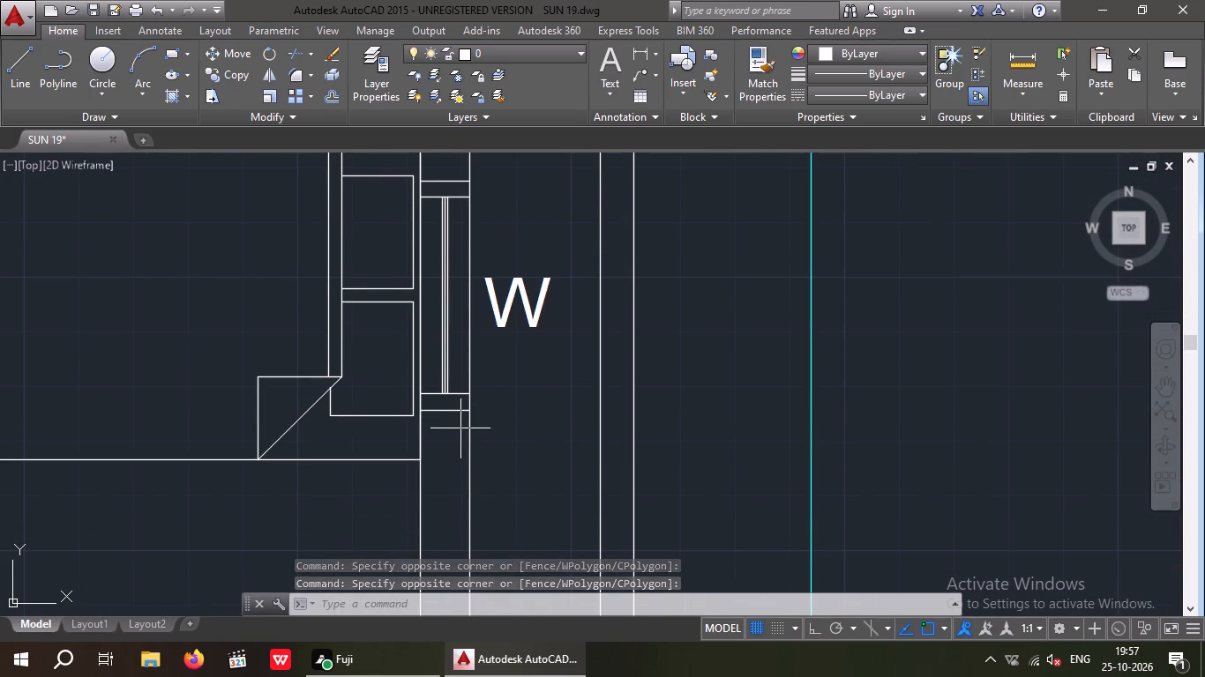
{"action": "left_click", "coordinate": [436, 172]}
{"action": "scroll", "coordinate": [439, 170], "scroll_direction": "down", "scroll_amount": 4}
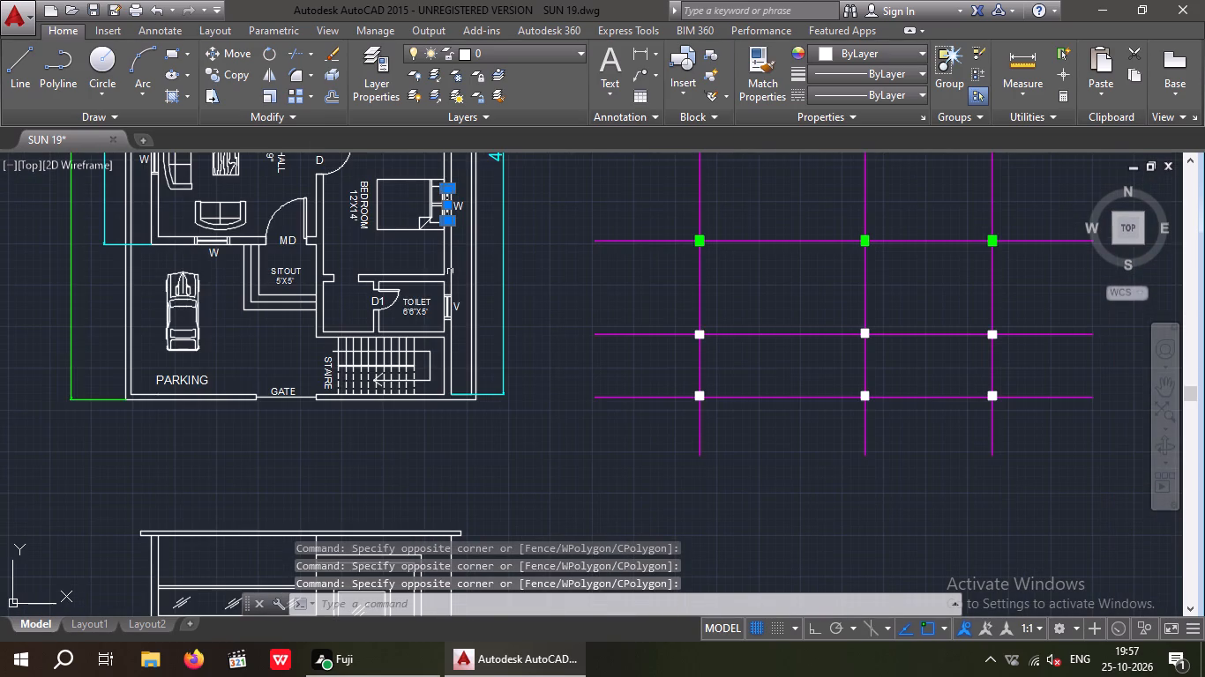
{"action": "middle_click_drag", "start_coordinate": [256, 360], "coordinate": [496, 454]}
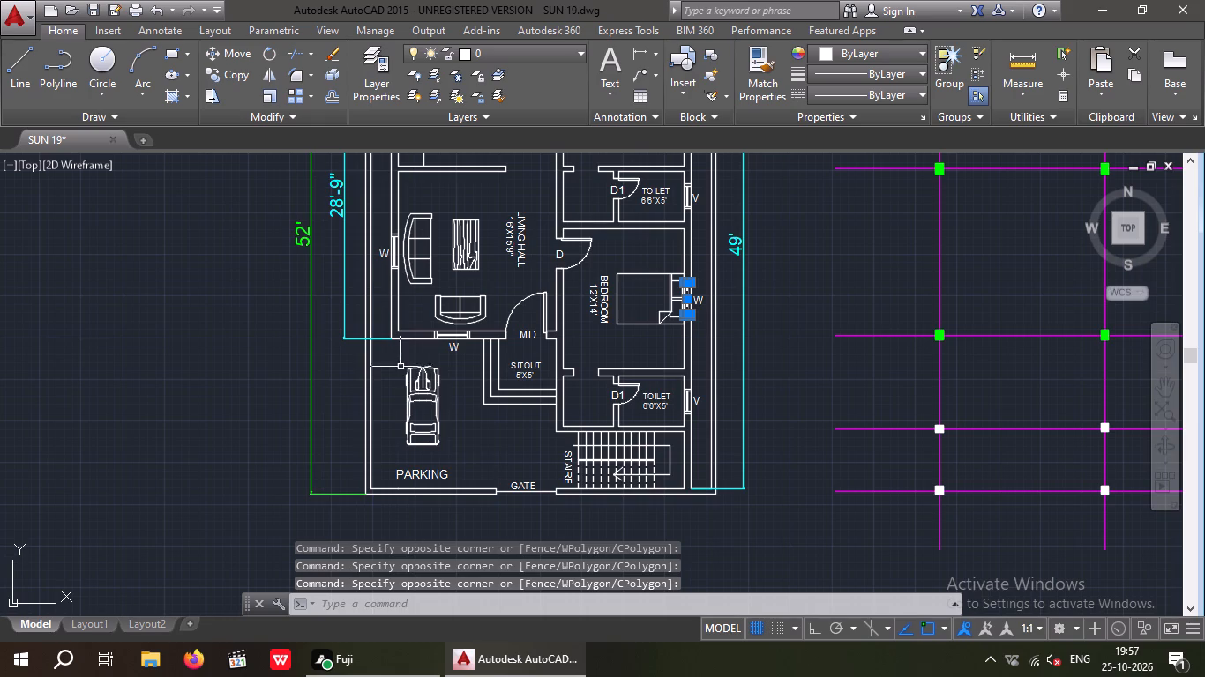
{"action": "scroll", "coordinate": [451, 331], "scroll_direction": "up", "scroll_amount": 6}
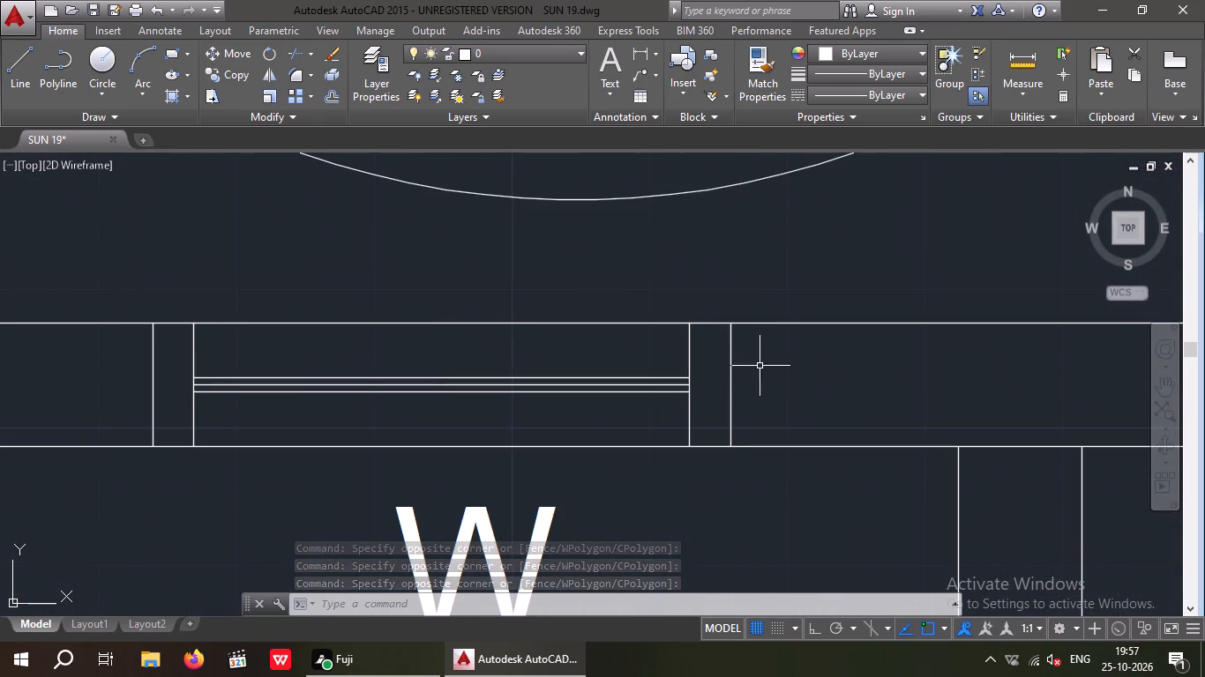
{"action": "left_click_drag", "start_coordinate": [753, 337], "coordinate": [700, 368]}
{"action": "left_click_drag", "start_coordinate": [113, 417], "coordinate": [123, 418]}
{"action": "scroll", "coordinate": [192, 387], "scroll_direction": "down", "scroll_amount": 2}
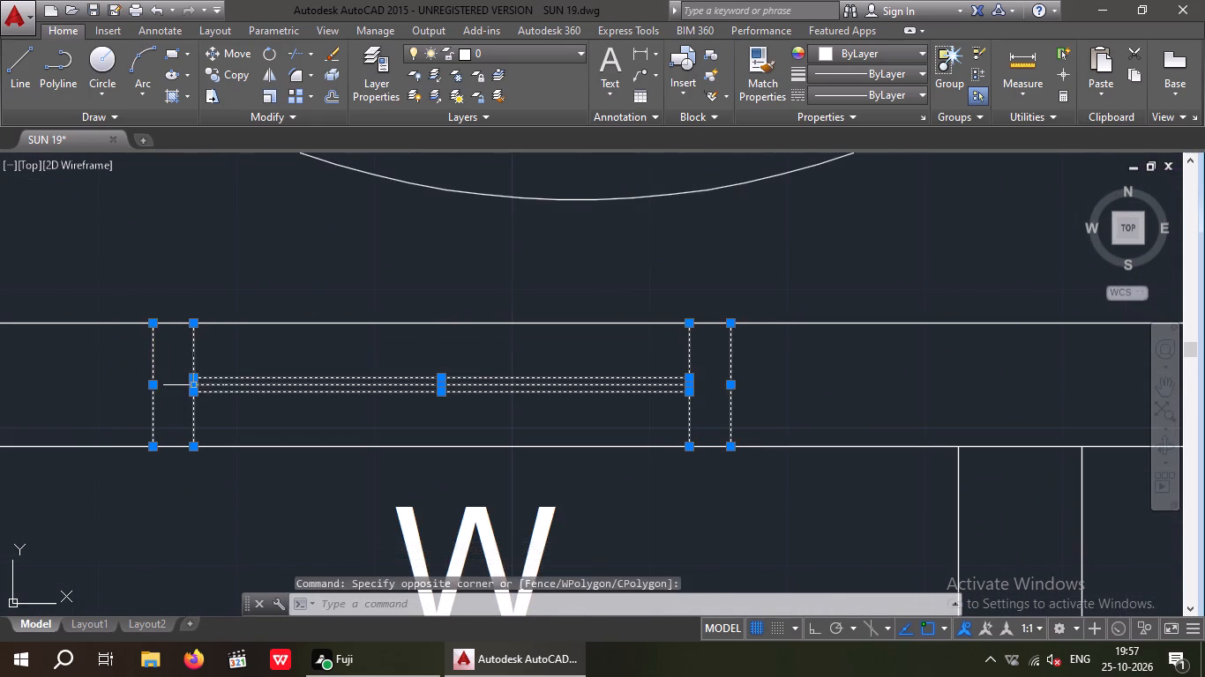
{"action": "scroll", "coordinate": [197, 395], "scroll_direction": "down", "scroll_amount": 1}
{"action": "middle_click_drag", "start_coordinate": [190, 453], "coordinate": [400, 527]}
{"action": "scroll", "coordinate": [393, 511], "scroll_direction": "down", "scroll_amount": 2}
{"action": "scroll", "coordinate": [334, 355], "scroll_direction": "up", "scroll_amount": 2}
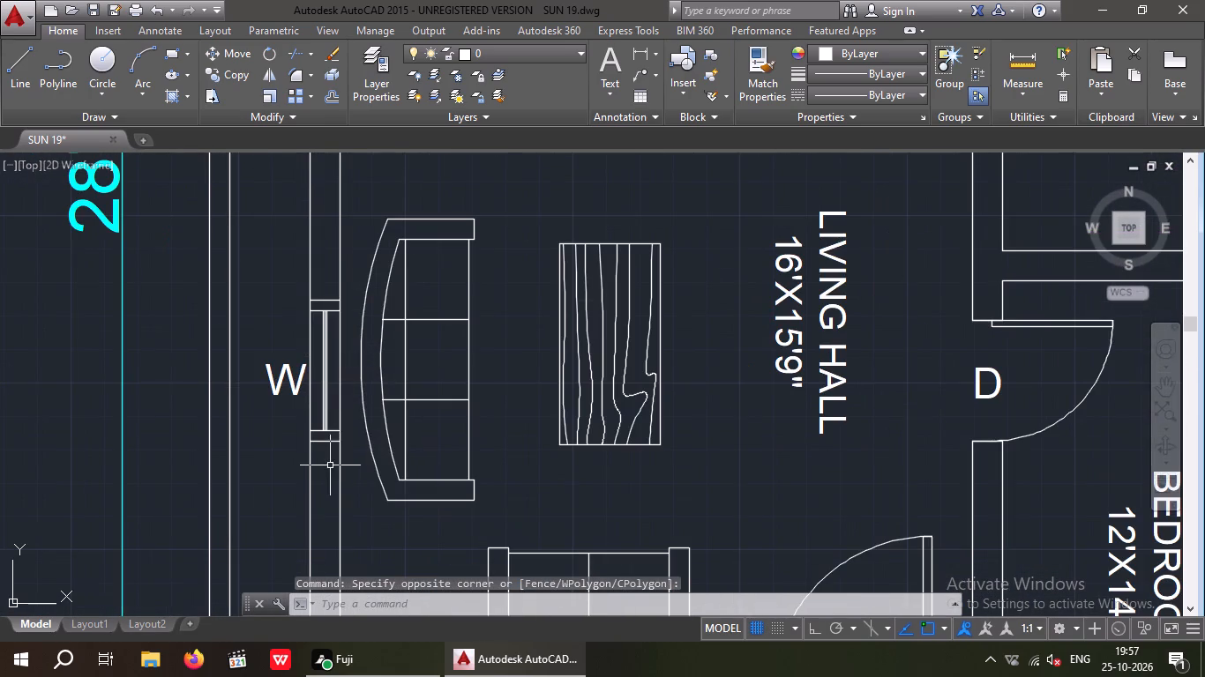
{"action": "left_click", "coordinate": [332, 450]}
{"action": "left_click", "coordinate": [314, 276]}
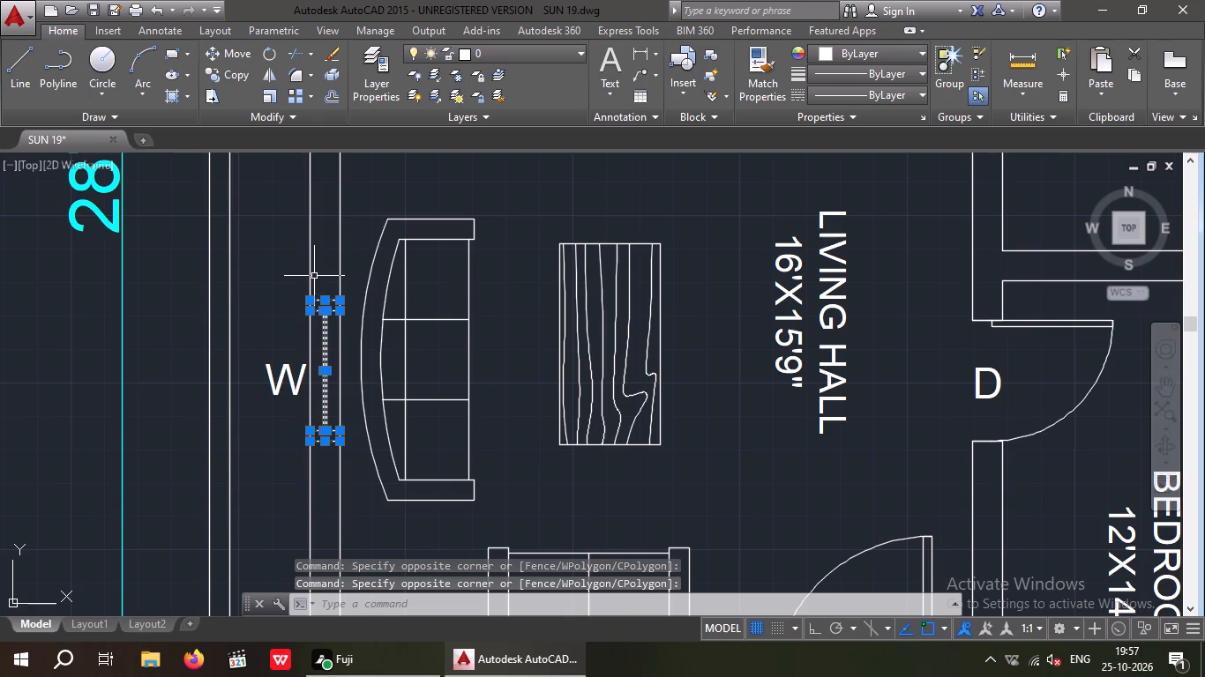
{"action": "left_click", "coordinate": [870, 56]}
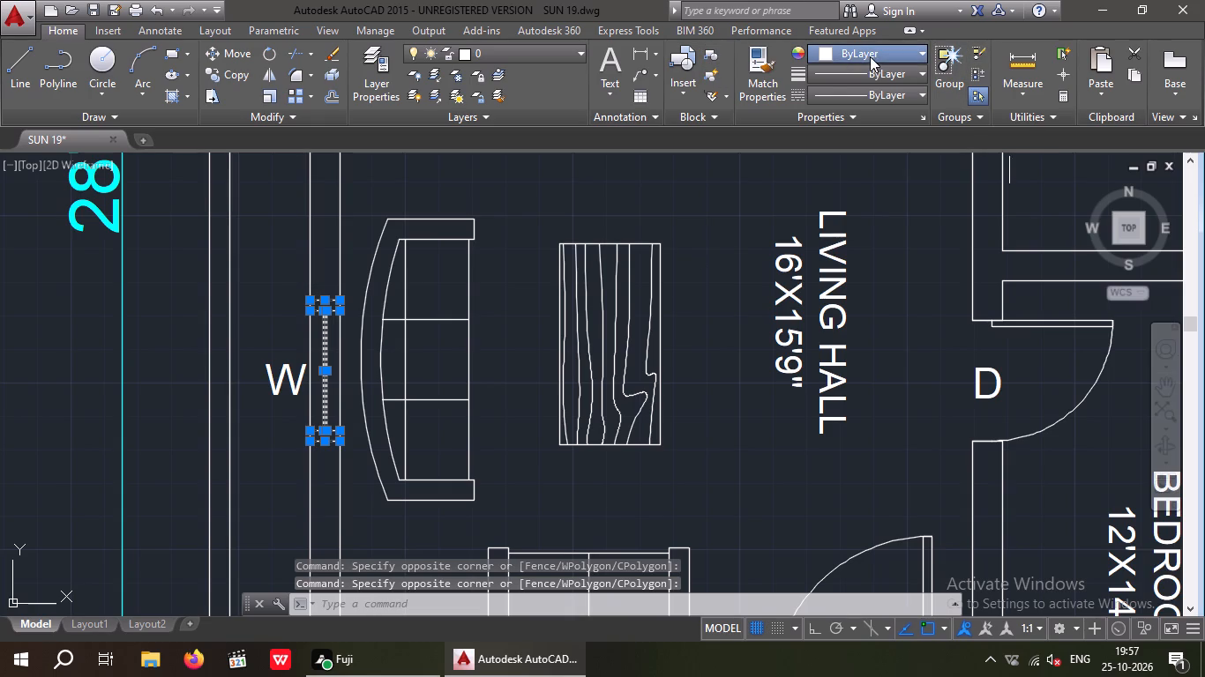
{"action": "left_click", "coordinate": [856, 142]}
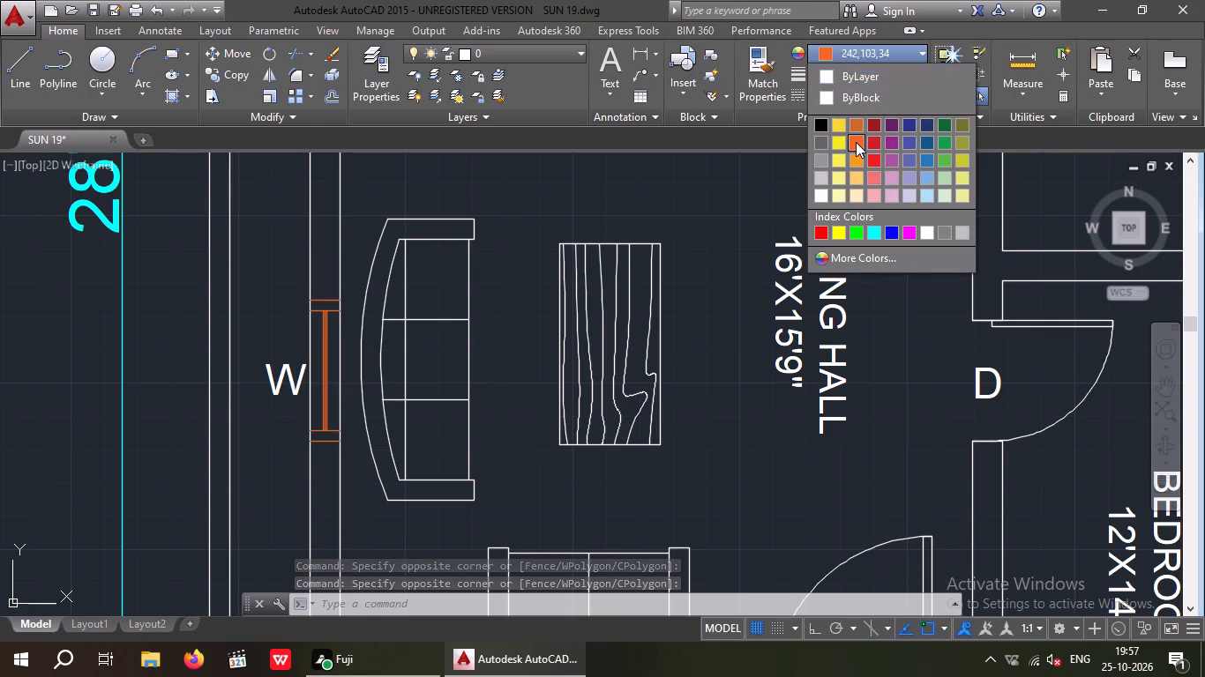
{"action": "key", "text": "Escape"}
{"action": "middle_click_drag", "start_coordinate": [766, 324], "coordinate": [619, 382]}
{"action": "scroll", "coordinate": [668, 362], "scroll_direction": "down", "scroll_amount": 3}
{"action": "key", "text": "Escape"}
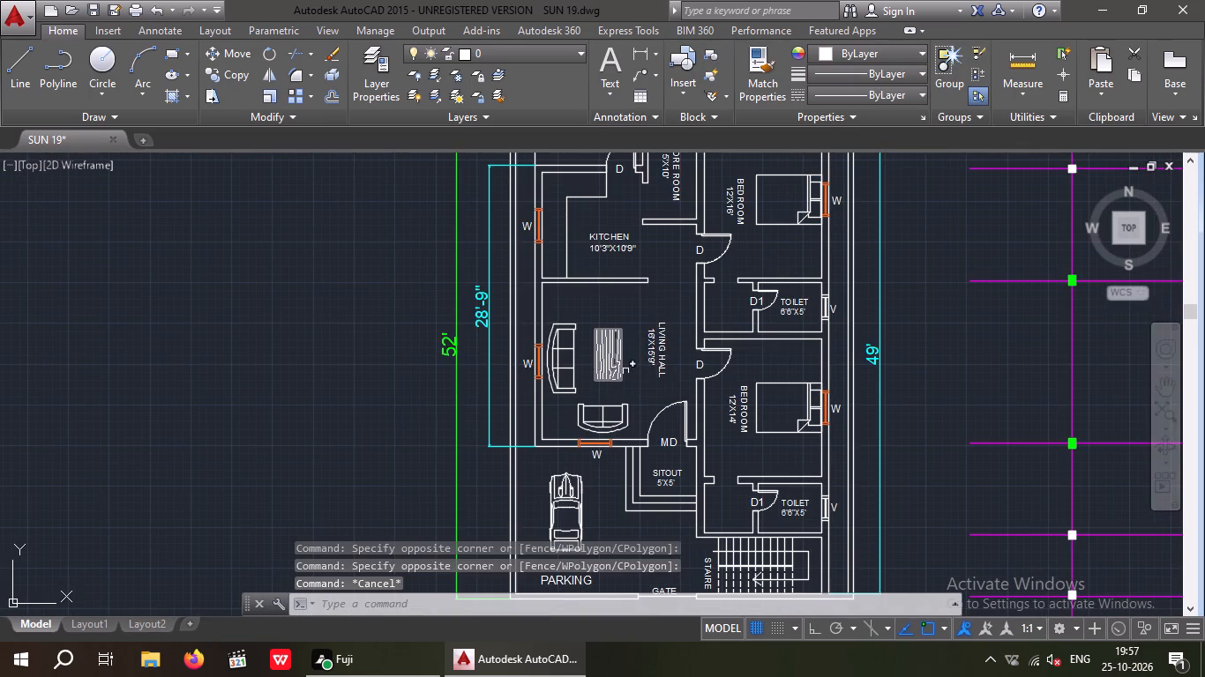
Set the colour of the V ventilators in the lower and upper toilets to the lighter orange.
{"action": "middle_click_drag", "start_coordinate": [627, 353], "coordinate": [520, 354]}
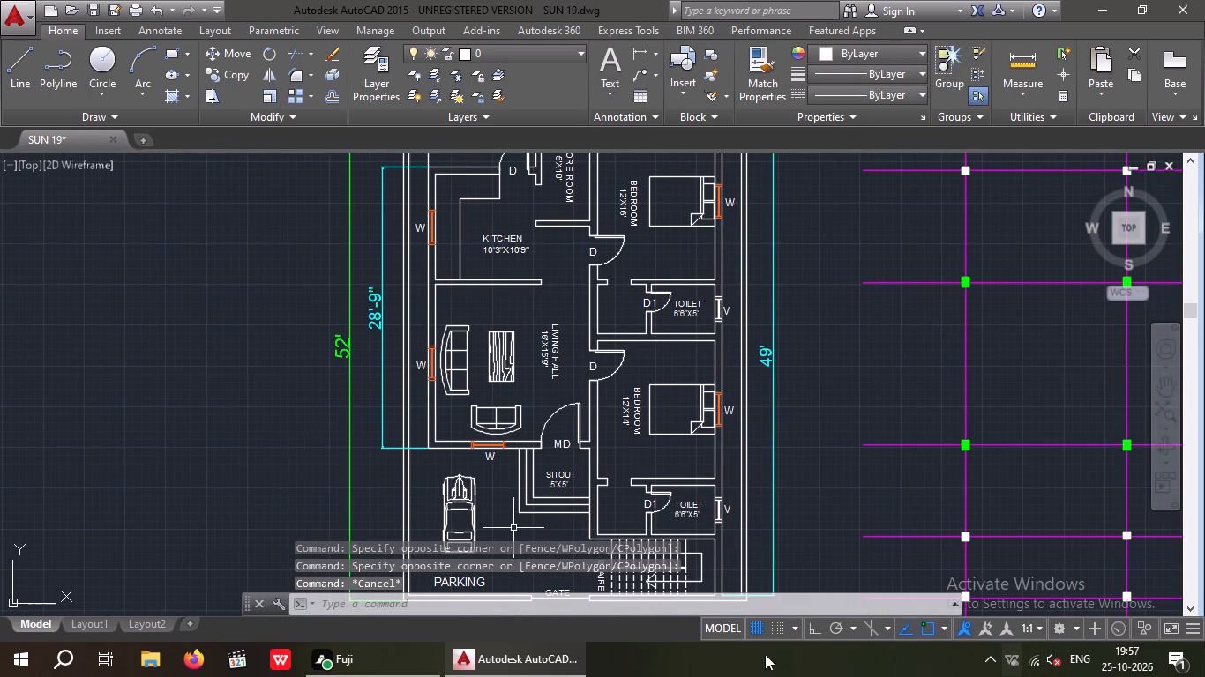
{"action": "middle_click_drag", "start_coordinate": [696, 398], "coordinate": [662, 308]}
{"action": "scroll", "coordinate": [690, 435], "scroll_direction": "up", "scroll_amount": 4}
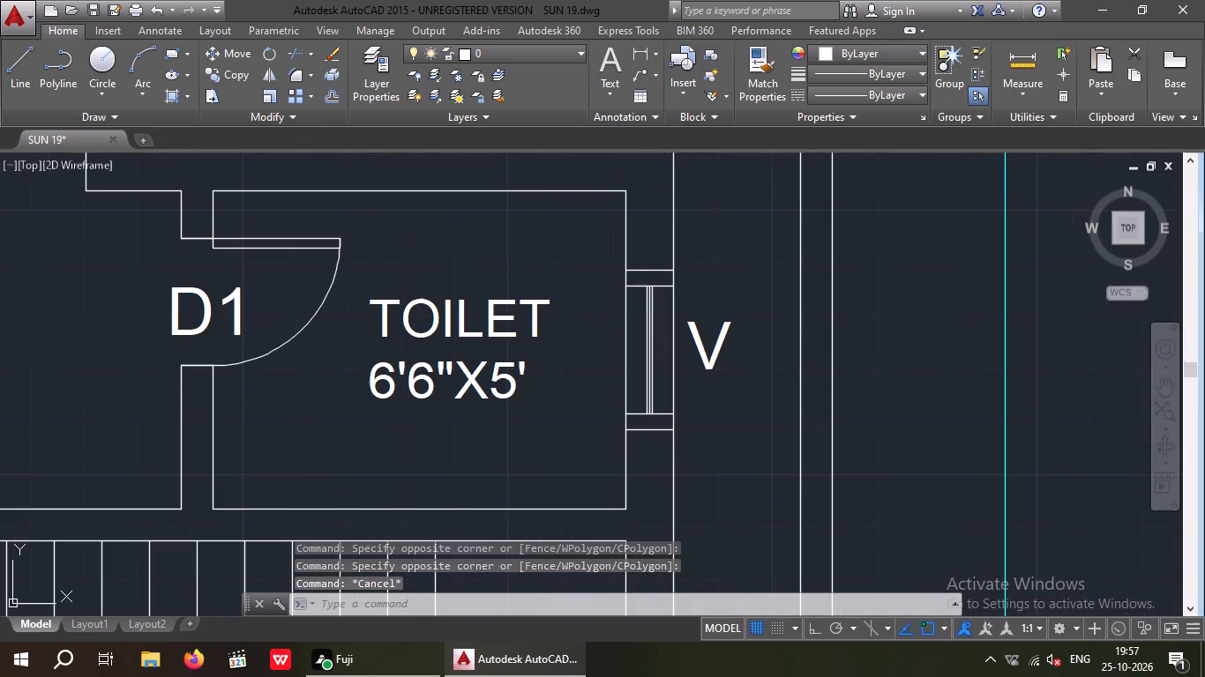
{"action": "left_click_drag", "start_coordinate": [669, 441], "coordinate": [662, 433]}
{"action": "left_click", "coordinate": [638, 246]}
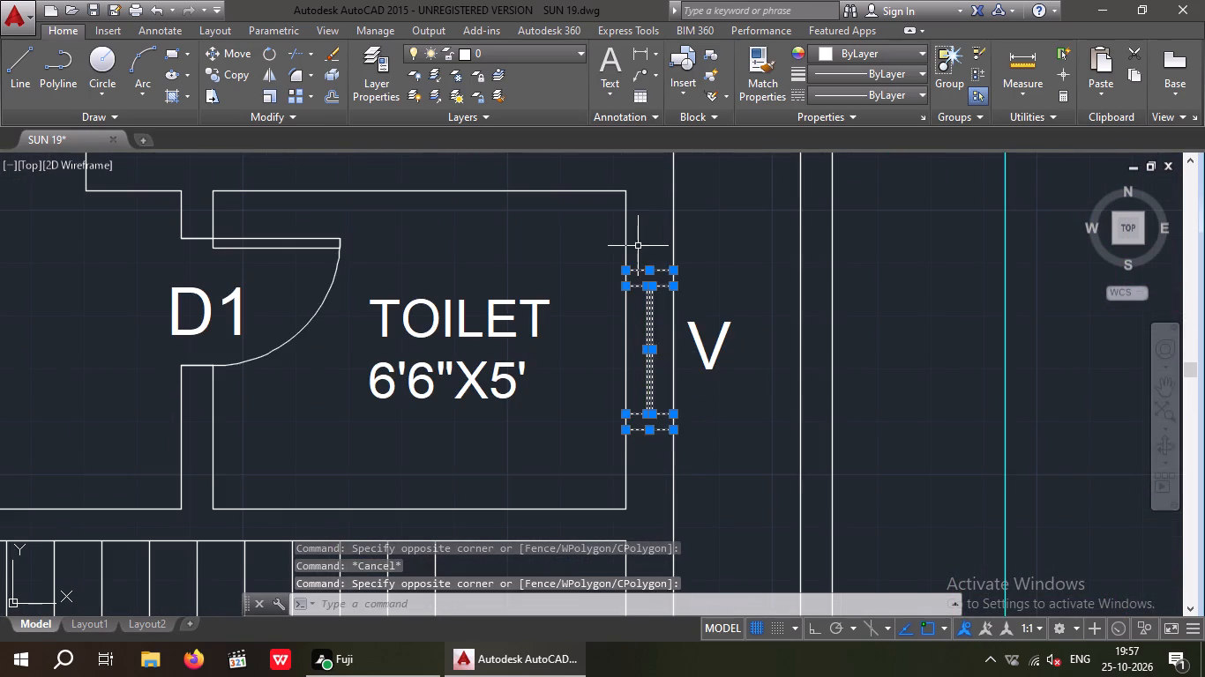
{"action": "scroll", "coordinate": [641, 254], "scroll_direction": "down", "scroll_amount": 3}
{"action": "middle_click_drag", "start_coordinate": [674, 241], "coordinate": [677, 492]}
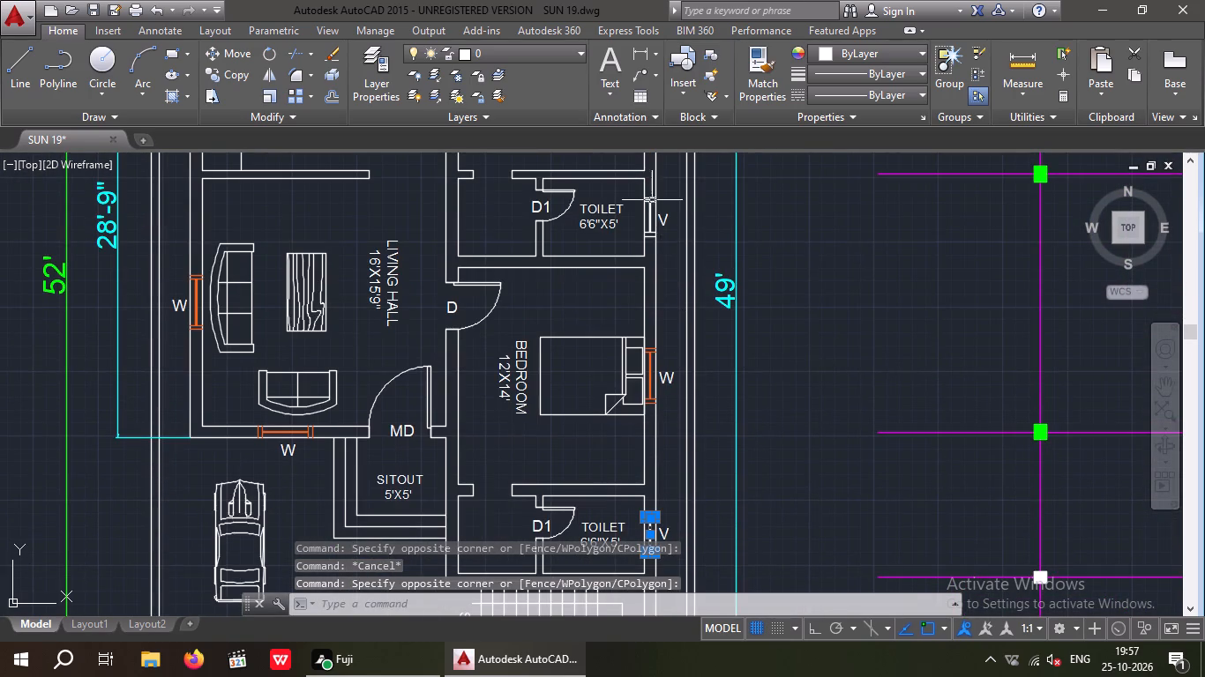
{"action": "scroll", "coordinate": [652, 199], "scroll_direction": "up", "scroll_amount": 3}
{"action": "left_click", "coordinate": [652, 368]}
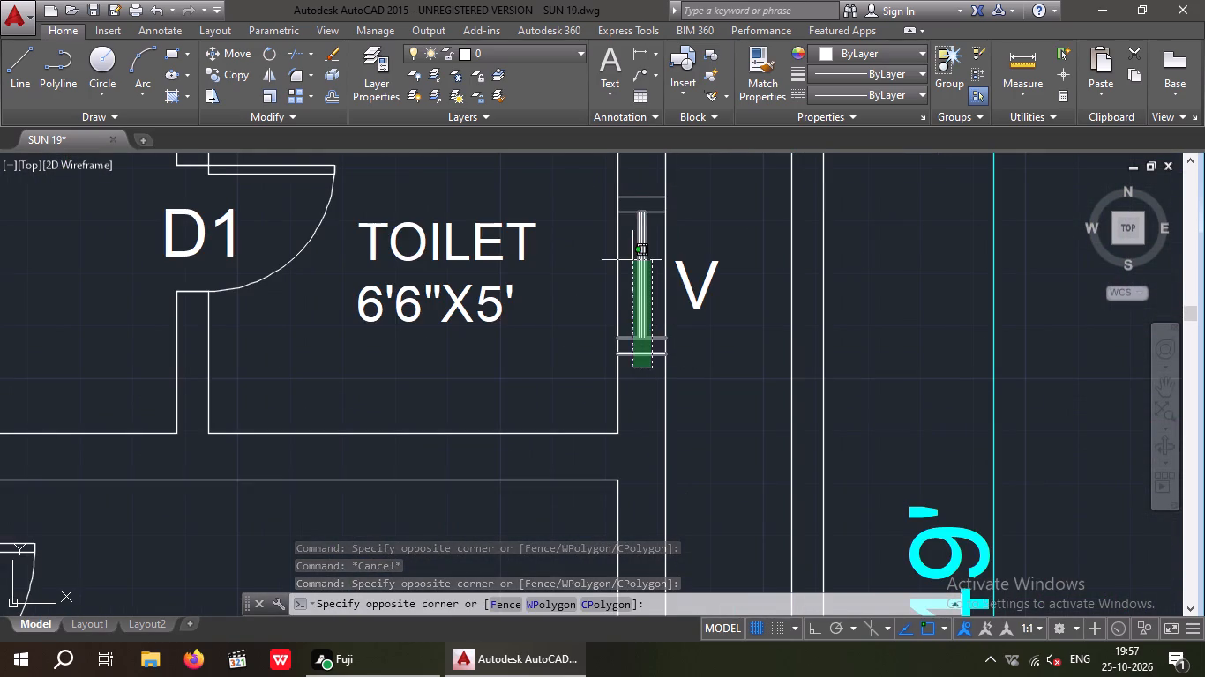
{"action": "left_click", "coordinate": [629, 182]}
{"action": "left_click", "coordinate": [831, 53]}
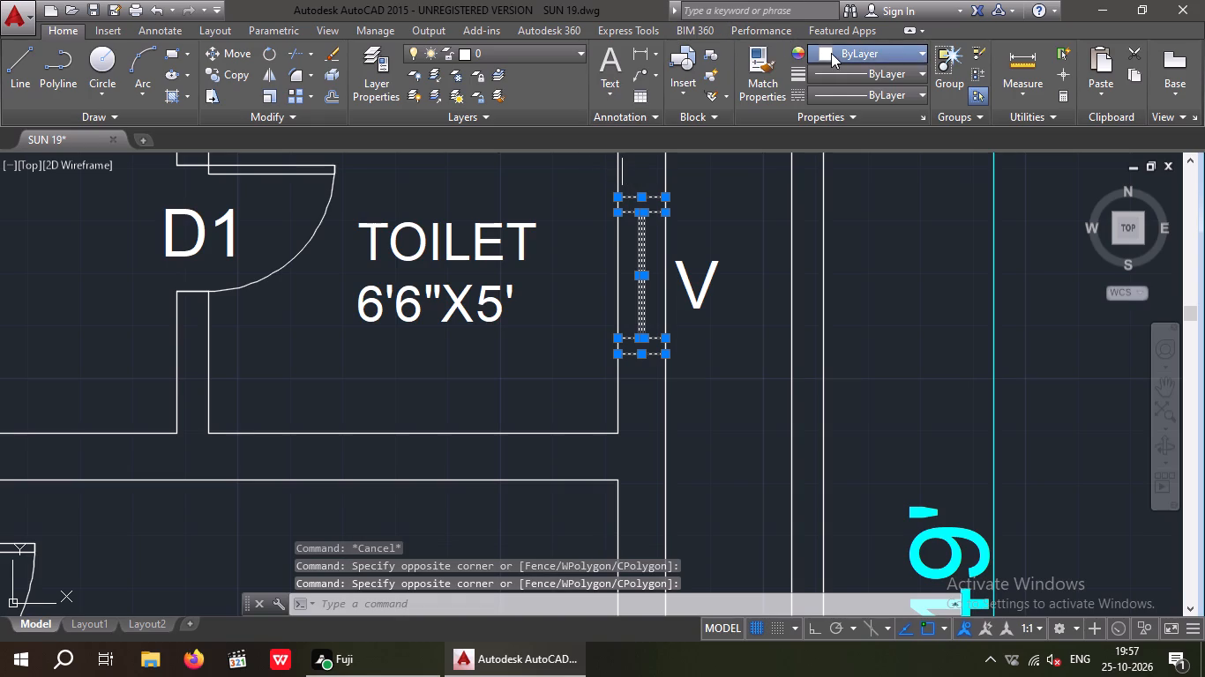
{"action": "left_click", "coordinate": [859, 160]}
{"action": "key", "text": "Escape"}
{"action": "scroll", "coordinate": [752, 379], "scroll_direction": "down", "scroll_amount": 3}
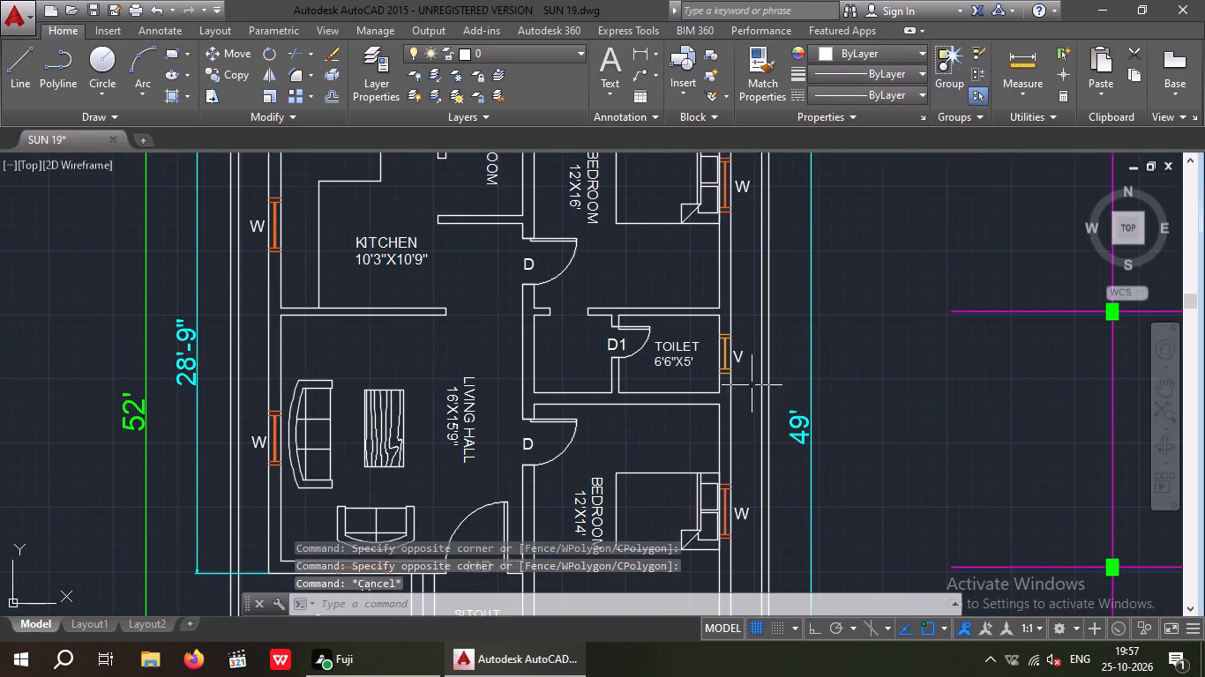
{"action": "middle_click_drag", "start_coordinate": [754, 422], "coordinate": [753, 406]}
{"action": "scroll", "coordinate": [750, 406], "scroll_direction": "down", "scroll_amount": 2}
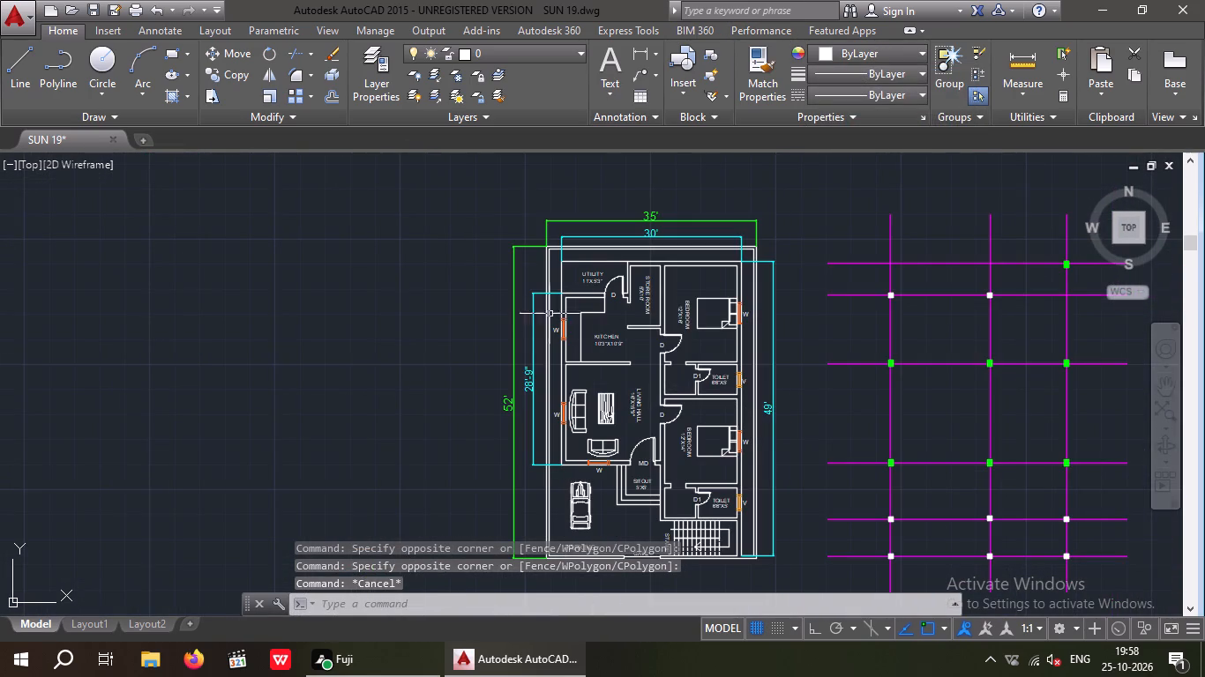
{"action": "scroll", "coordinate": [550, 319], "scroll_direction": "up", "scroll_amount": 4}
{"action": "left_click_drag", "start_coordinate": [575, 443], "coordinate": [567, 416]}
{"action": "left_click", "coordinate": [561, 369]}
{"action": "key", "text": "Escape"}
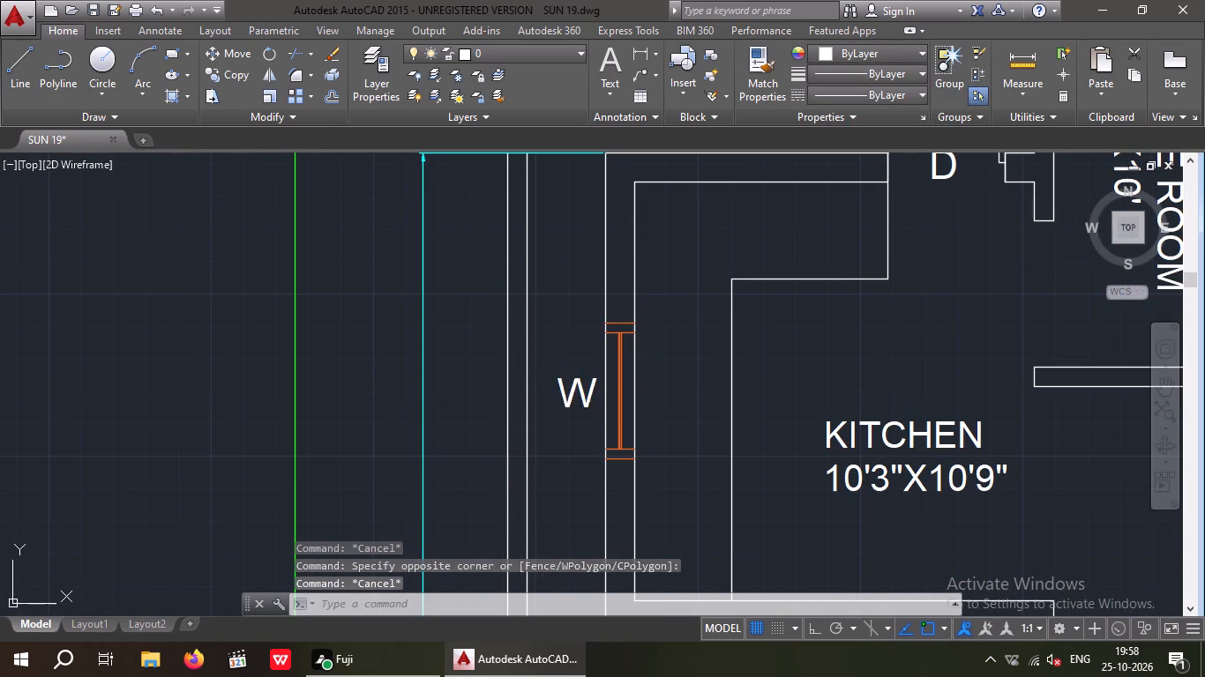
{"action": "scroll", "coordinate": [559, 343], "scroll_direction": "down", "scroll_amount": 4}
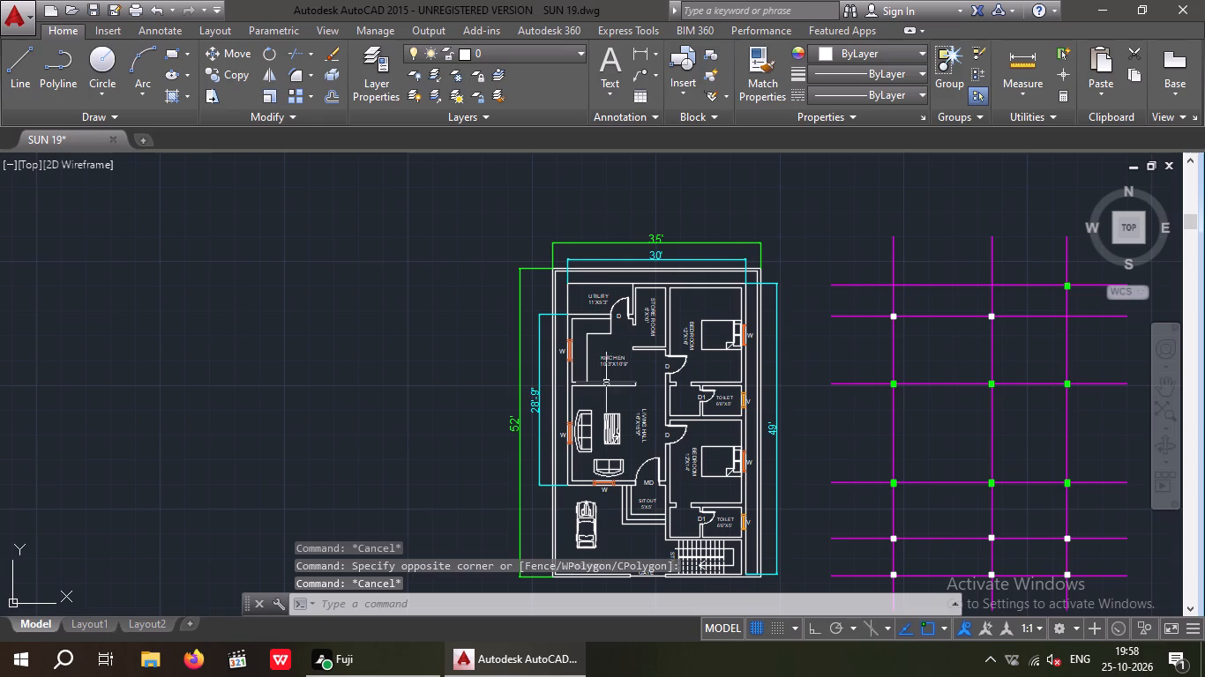
Select the house's outer left and top wall lines, the utility–kitchen wall lines and the kitchen's inner left wall line.
{"action": "middle_click_drag", "start_coordinate": [609, 384], "coordinate": [595, 392]}
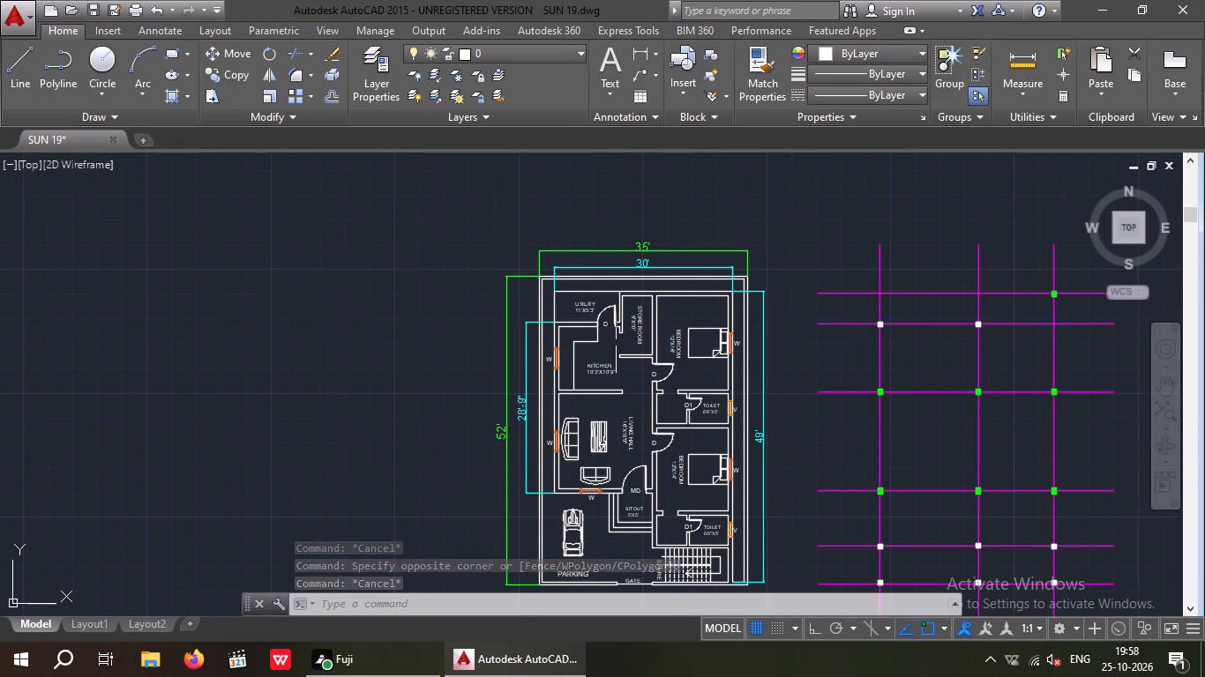
{"action": "scroll", "coordinate": [563, 309], "scroll_direction": "up", "scroll_amount": 3}
{"action": "left_click_drag", "start_coordinate": [537, 302], "coordinate": [535, 304]}
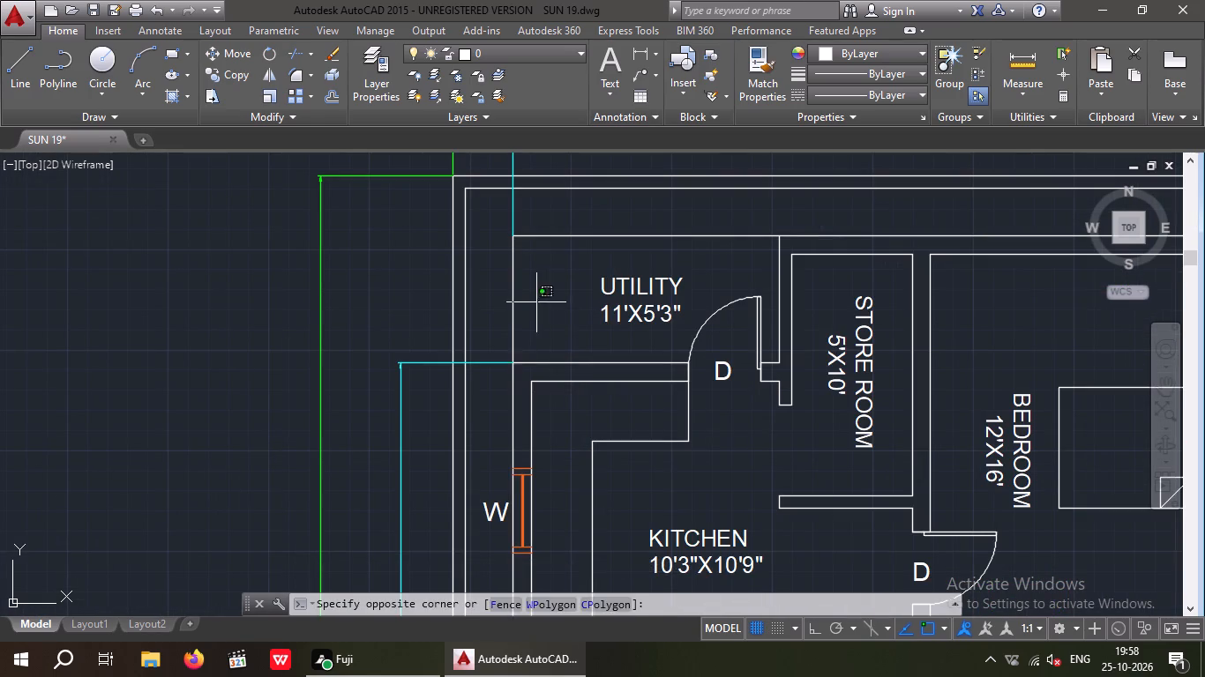
{"action": "left_click_drag", "start_coordinate": [535, 304], "coordinate": [524, 318]}
{"action": "left_click", "coordinate": [506, 324]}
{"action": "left_click_drag", "start_coordinate": [580, 274], "coordinate": [572, 257]}
{"action": "left_click", "coordinate": [565, 225]}
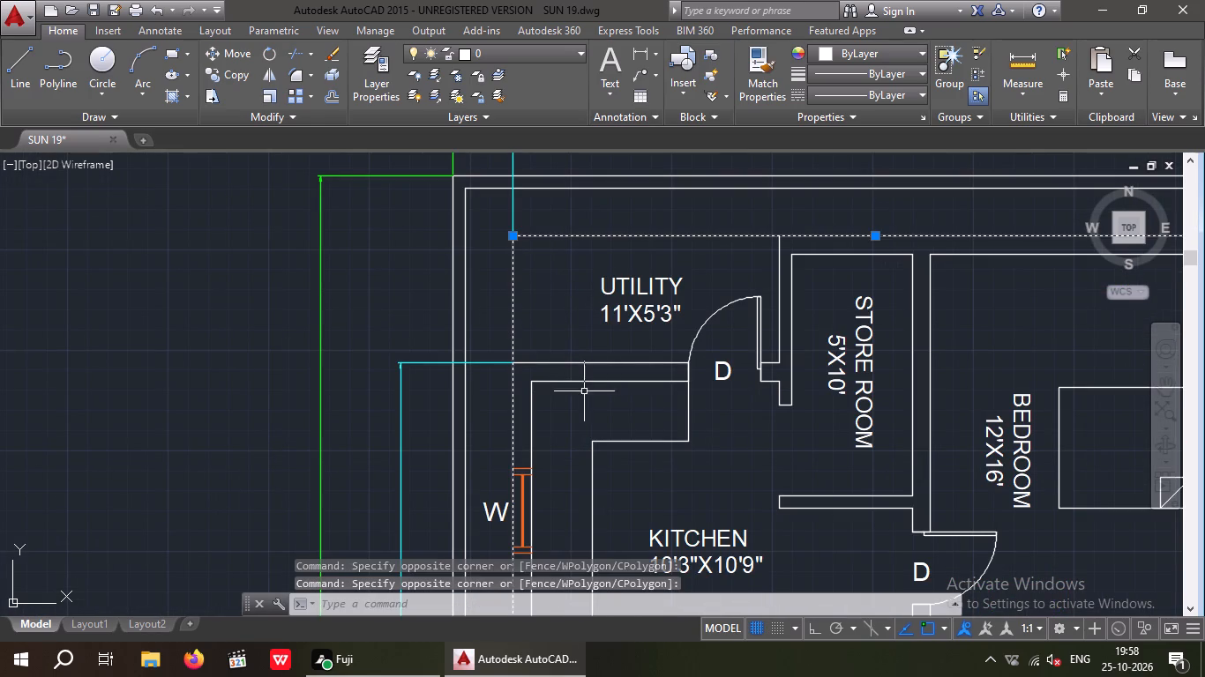
{"action": "left_click", "coordinate": [567, 413]}
{"action": "left_click", "coordinate": [526, 345]}
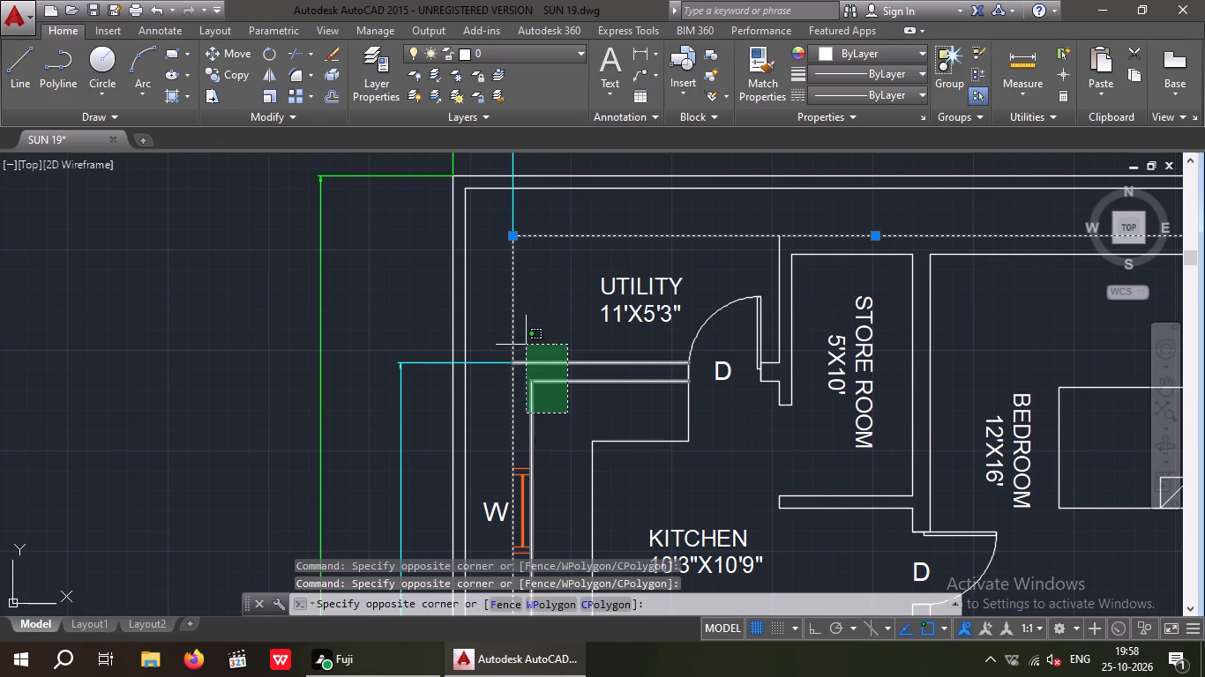
Add the utility–store room wall lines, the store room–bedroom wall lines and both rooms' inner top wall lines to the selection.
{"action": "scroll", "coordinate": [790, 257], "scroll_direction": "up", "scroll_amount": 2}
{"action": "left_click_drag", "start_coordinate": [820, 260], "coordinate": [743, 290]}
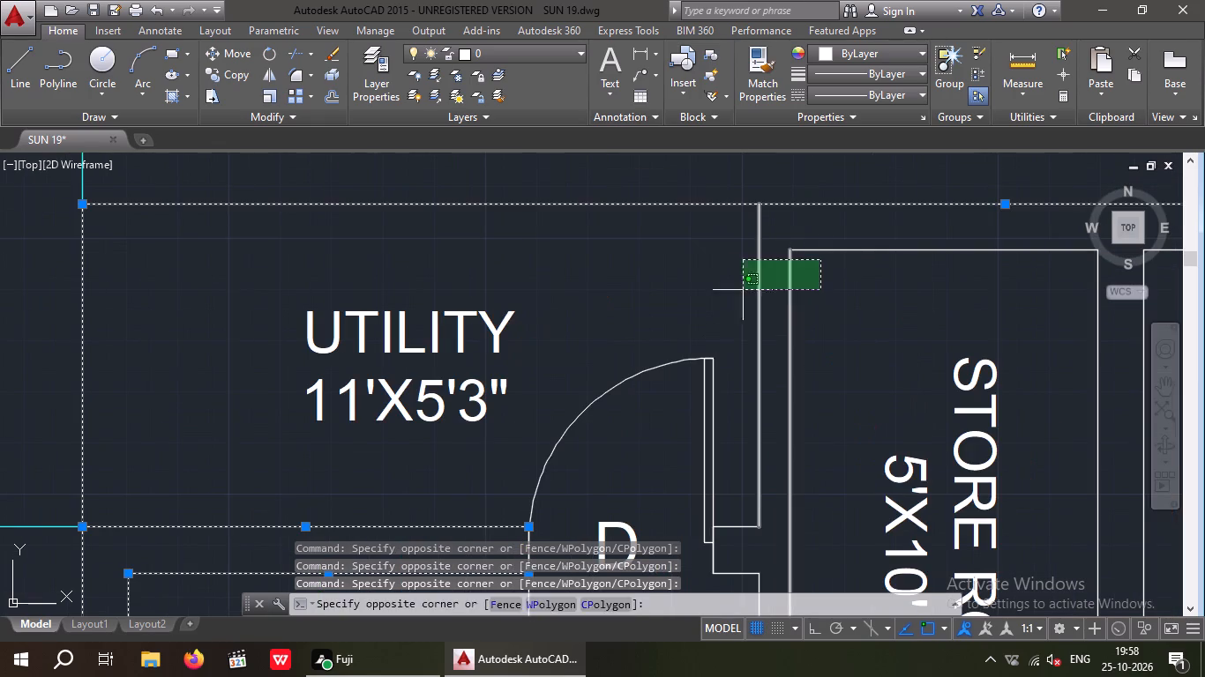
{"action": "left_click_drag", "start_coordinate": [743, 290], "coordinate": [737, 293]}
{"action": "left_click", "coordinate": [711, 299]}
{"action": "scroll", "coordinate": [722, 280], "scroll_direction": "down", "scroll_amount": 2}
{"action": "scroll", "coordinate": [896, 279], "scroll_direction": "up", "scroll_amount": 2}
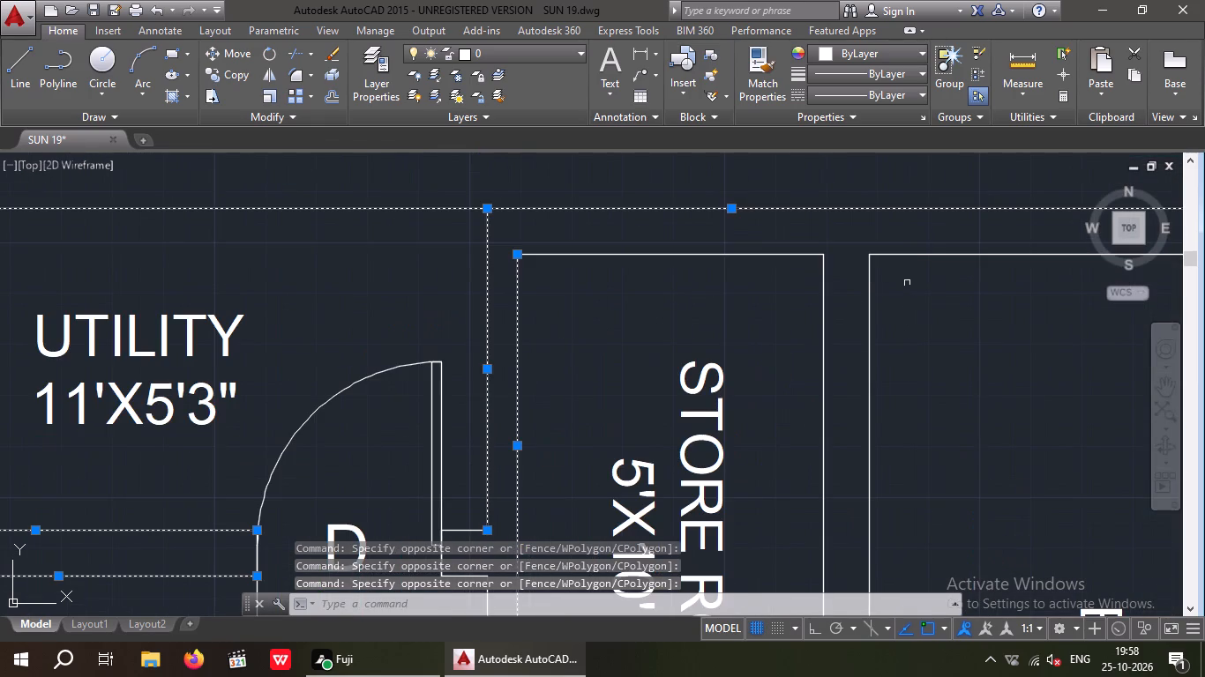
{"action": "left_click", "coordinate": [917, 279]}
{"action": "left_click", "coordinate": [777, 235]}
Add the short wall lines and wall end between the utility door and the store room opening to the selection.
{"action": "scroll", "coordinate": [797, 236], "scroll_direction": "down", "scroll_amount": 2}
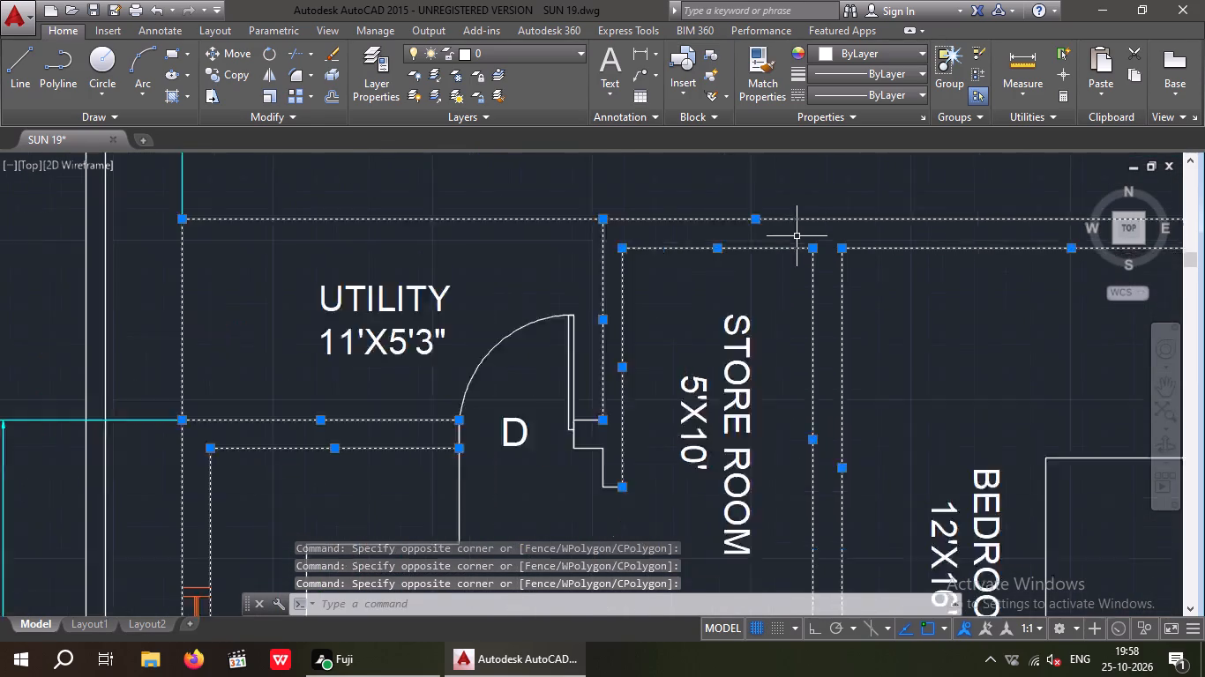
{"action": "scroll", "coordinate": [797, 236], "scroll_direction": "down", "scroll_amount": 1}
{"action": "scroll", "coordinate": [719, 329], "scroll_direction": "up", "scroll_amount": 4}
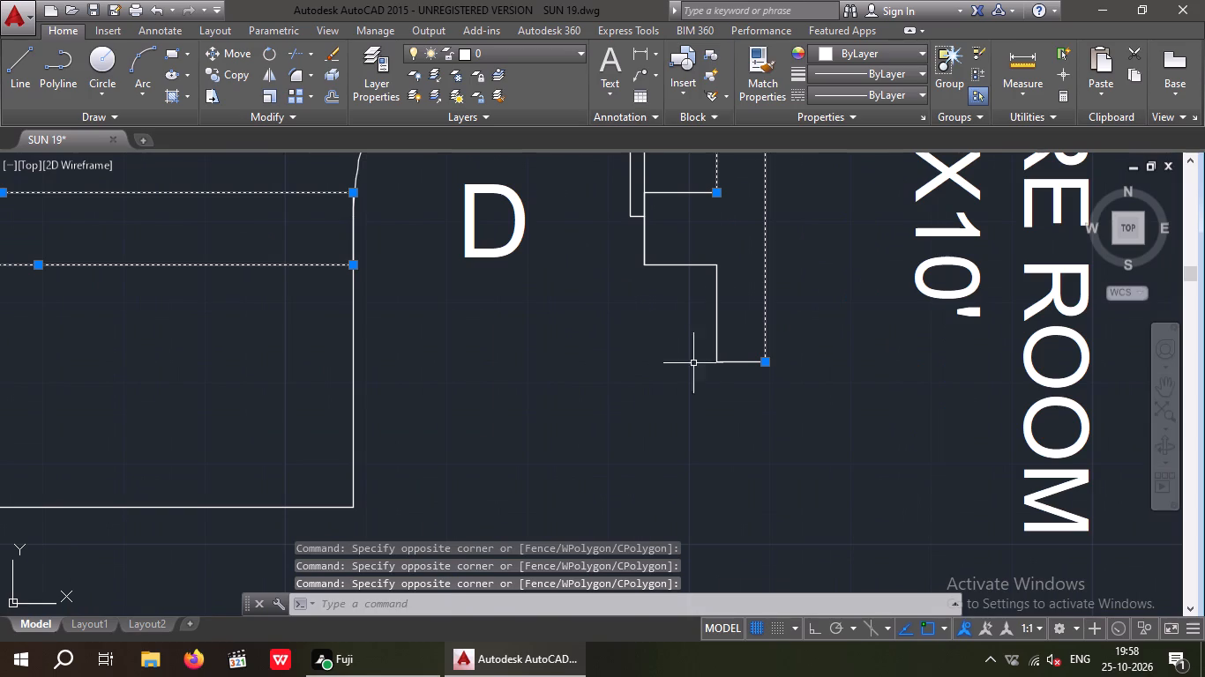
{"action": "left_click_drag", "start_coordinate": [697, 330], "coordinate": [693, 316]}
{"action": "left_click", "coordinate": [673, 177]}
{"action": "left_click", "coordinate": [759, 392]}
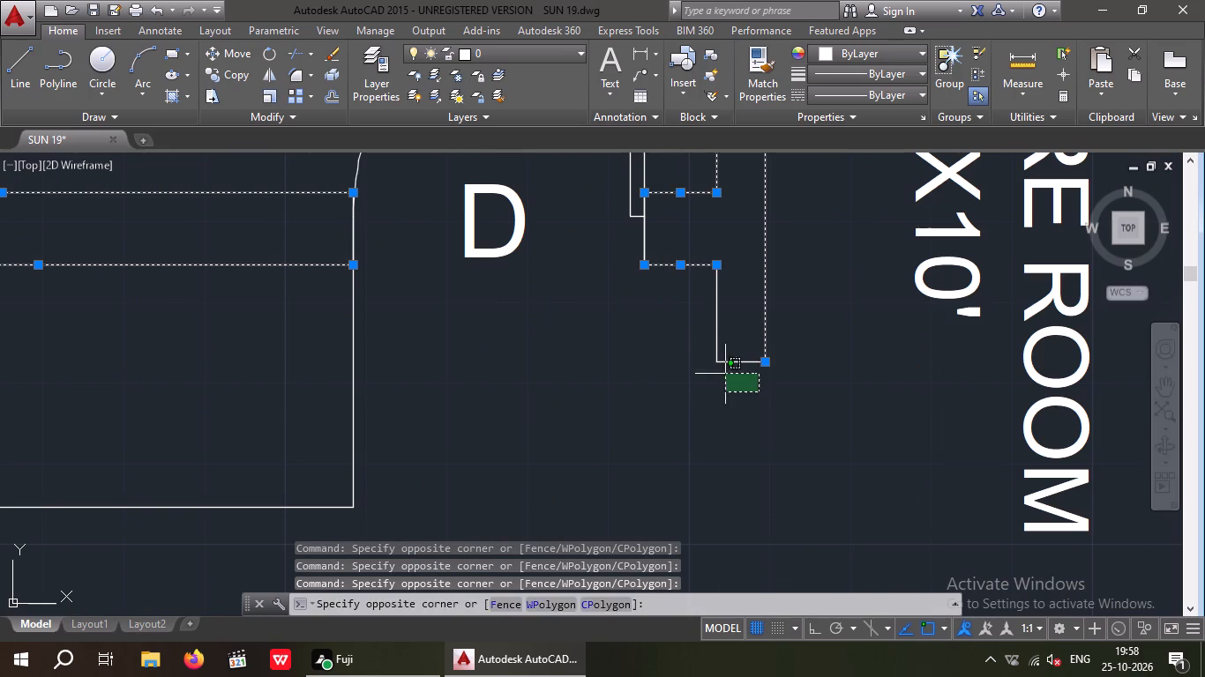
{"action": "left_click", "coordinate": [689, 299]}
Add the short kitchen–store room wall with its end and the wall stub above the top bedroom's door to the selection.
{"action": "scroll", "coordinate": [694, 311], "scroll_direction": "down", "scroll_amount": 3}
{"action": "middle_click_drag", "start_coordinate": [634, 368], "coordinate": [587, 302]}
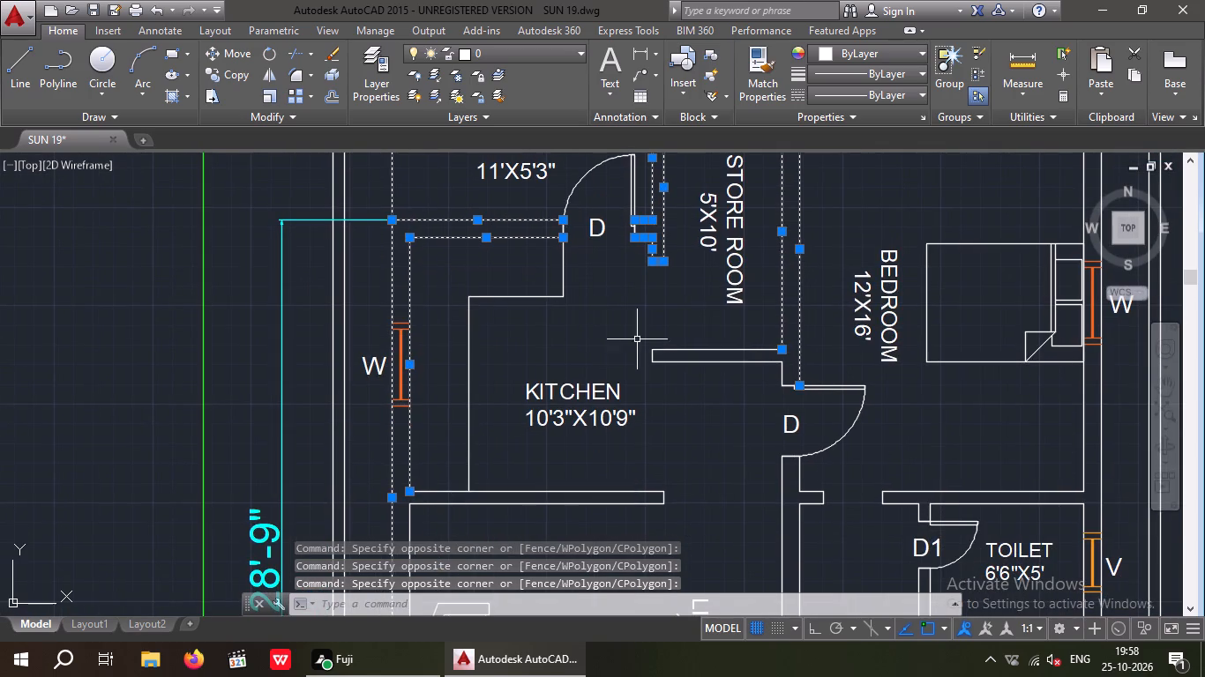
{"action": "scroll", "coordinate": [677, 371], "scroll_direction": "up", "scroll_amount": 2}
{"action": "left_click_drag", "start_coordinate": [702, 398], "coordinate": [684, 389]}
{"action": "left_click", "coordinate": [584, 273]}
{"action": "scroll", "coordinate": [599, 268], "scroll_direction": "down", "scroll_amount": 1}
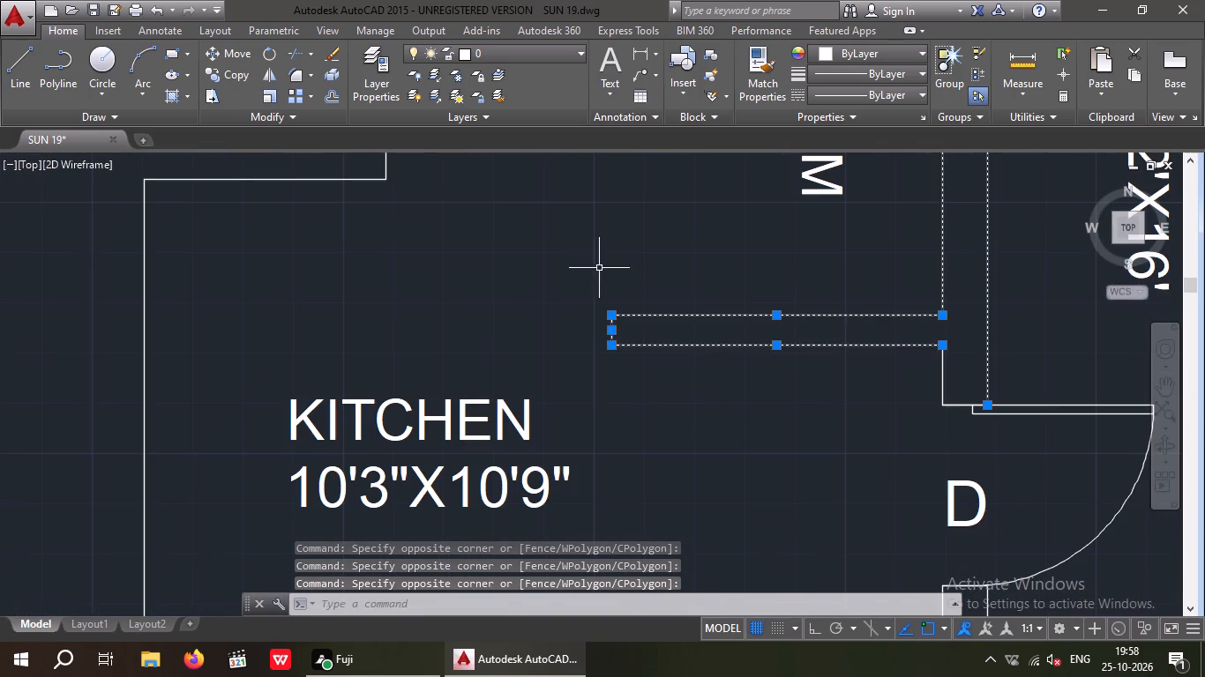
{"action": "scroll", "coordinate": [599, 268], "scroll_direction": "down", "scroll_amount": 1}
{"action": "scroll", "coordinate": [752, 310], "scroll_direction": "up", "scroll_amount": 4}
{"action": "left_click_drag", "start_coordinate": [670, 277], "coordinate": [611, 320]}
{"action": "left_click", "coordinate": [581, 331]}
Add the kitchen–living hall wall and the living hall's inner left and front wall lines to the selection.
{"action": "scroll", "coordinate": [611, 232], "scroll_direction": "down", "scroll_amount": 5}
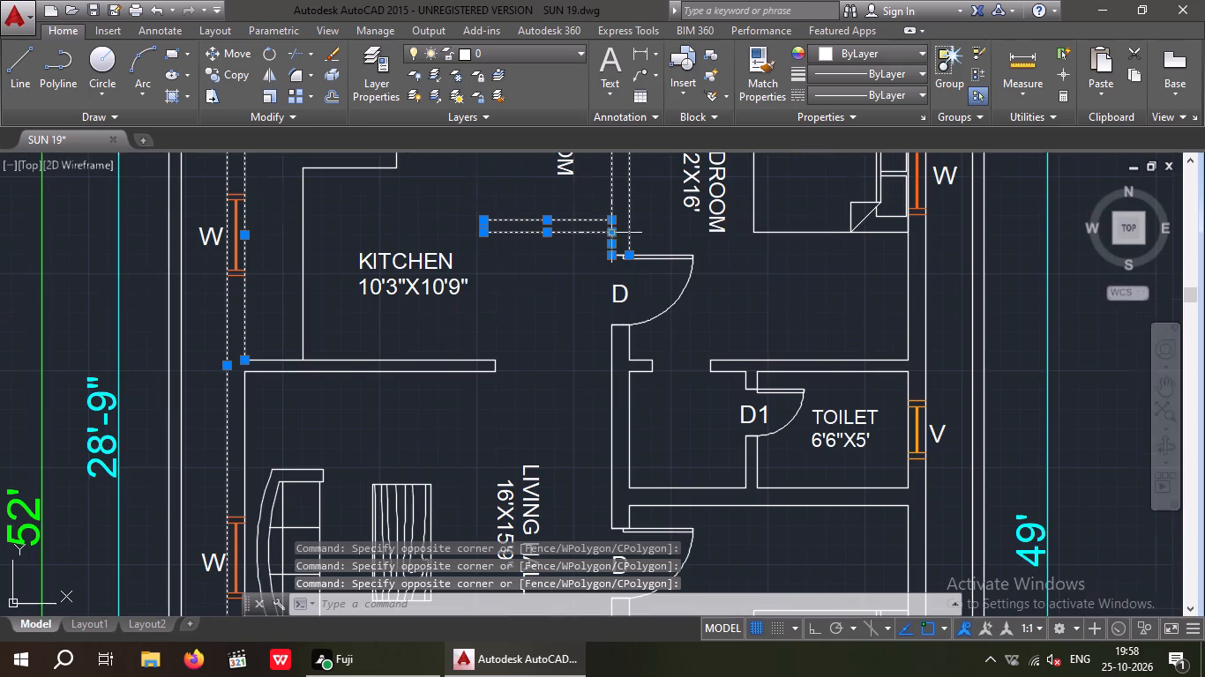
{"action": "left_click_drag", "start_coordinate": [527, 397], "coordinate": [499, 385]}
{"action": "left_click", "coordinate": [448, 338]}
{"action": "scroll", "coordinate": [456, 335], "scroll_direction": "down", "scroll_amount": 2}
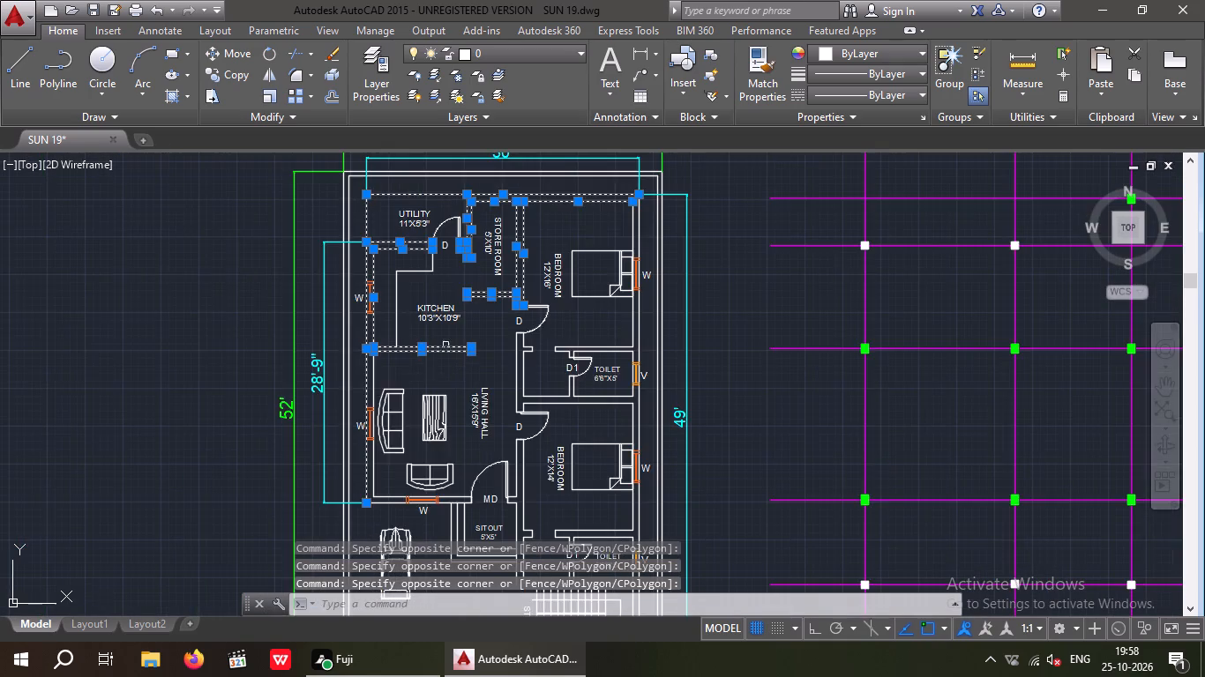
{"action": "scroll", "coordinate": [376, 377], "scroll_direction": "up", "scroll_amount": 3}
{"action": "left_click_drag", "start_coordinate": [406, 338], "coordinate": [338, 393]}
{"action": "left_click", "coordinate": [338, 393]}
{"action": "scroll", "coordinate": [356, 309], "scroll_direction": "down", "scroll_amount": 3}
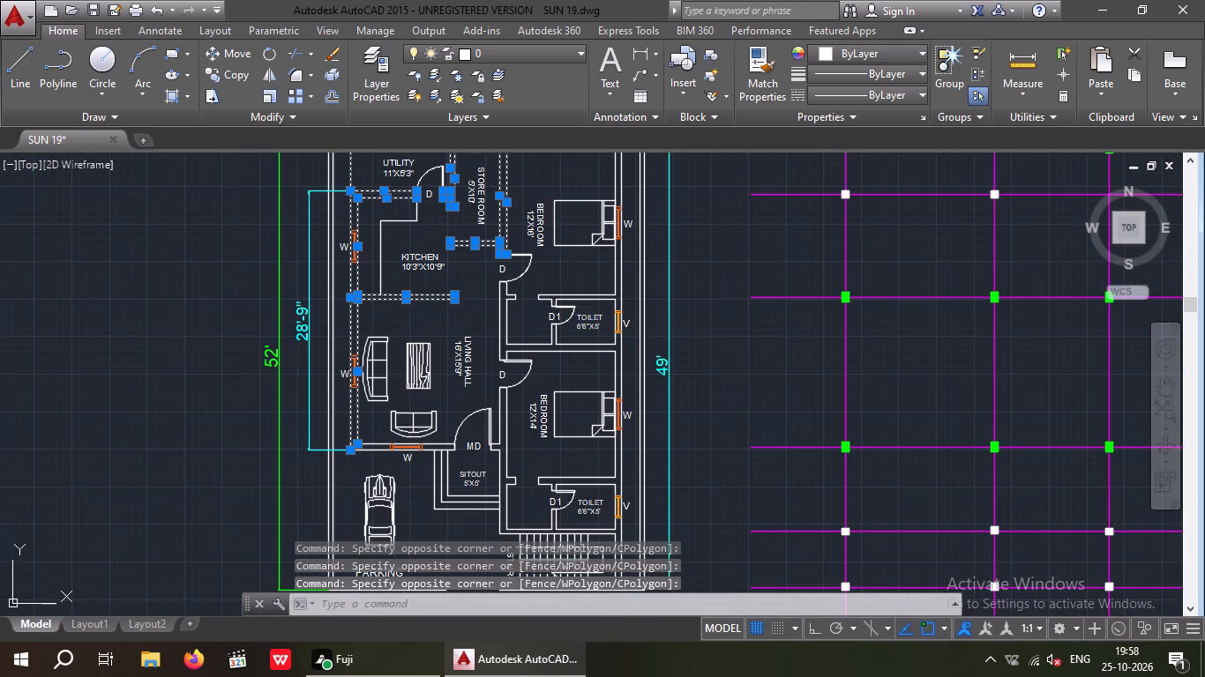
{"action": "scroll", "coordinate": [366, 449], "scroll_direction": "up", "scroll_amount": 4}
{"action": "left_click_drag", "start_coordinate": [375, 508], "coordinate": [354, 468]}
{"action": "left_click", "coordinate": [358, 398]}
Add the wall stub beside the MD door, the sitout–bedroom wall lines and the stub below the lower bedroom to the selection.
{"action": "scroll", "coordinate": [358, 391], "scroll_direction": "down", "scroll_amount": 2}
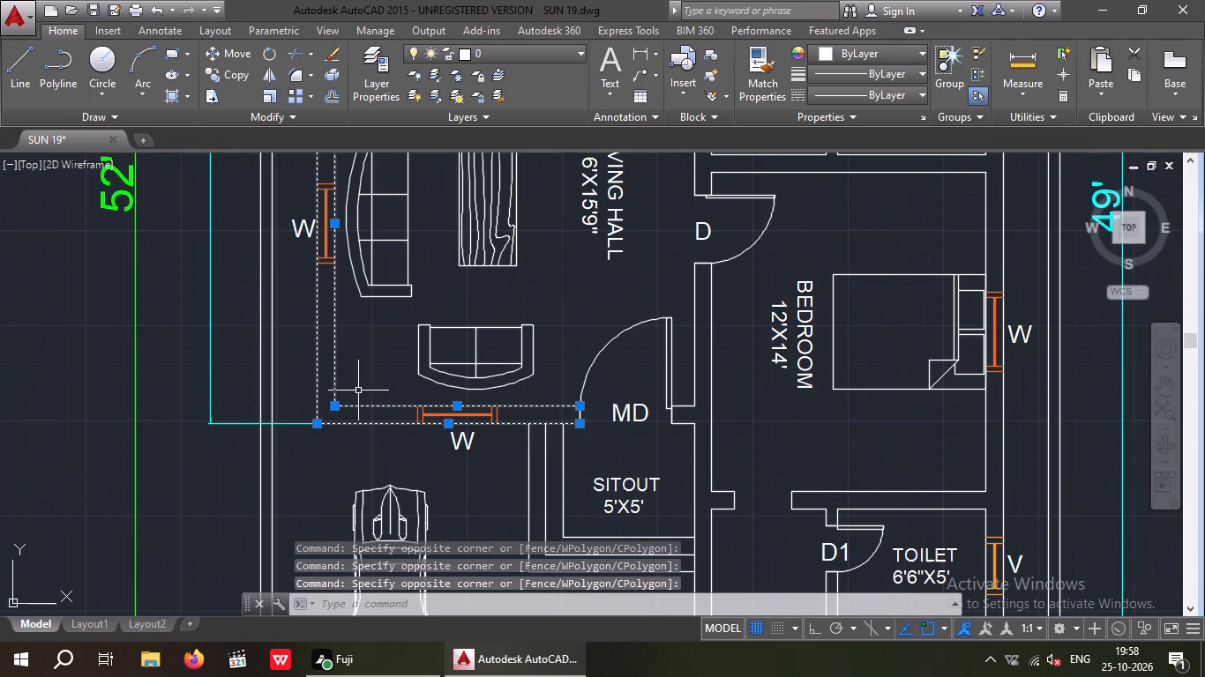
{"action": "scroll", "coordinate": [583, 432], "scroll_direction": "up", "scroll_amount": 3}
{"action": "scroll", "coordinate": [558, 434], "scroll_direction": "down", "scroll_amount": 2}
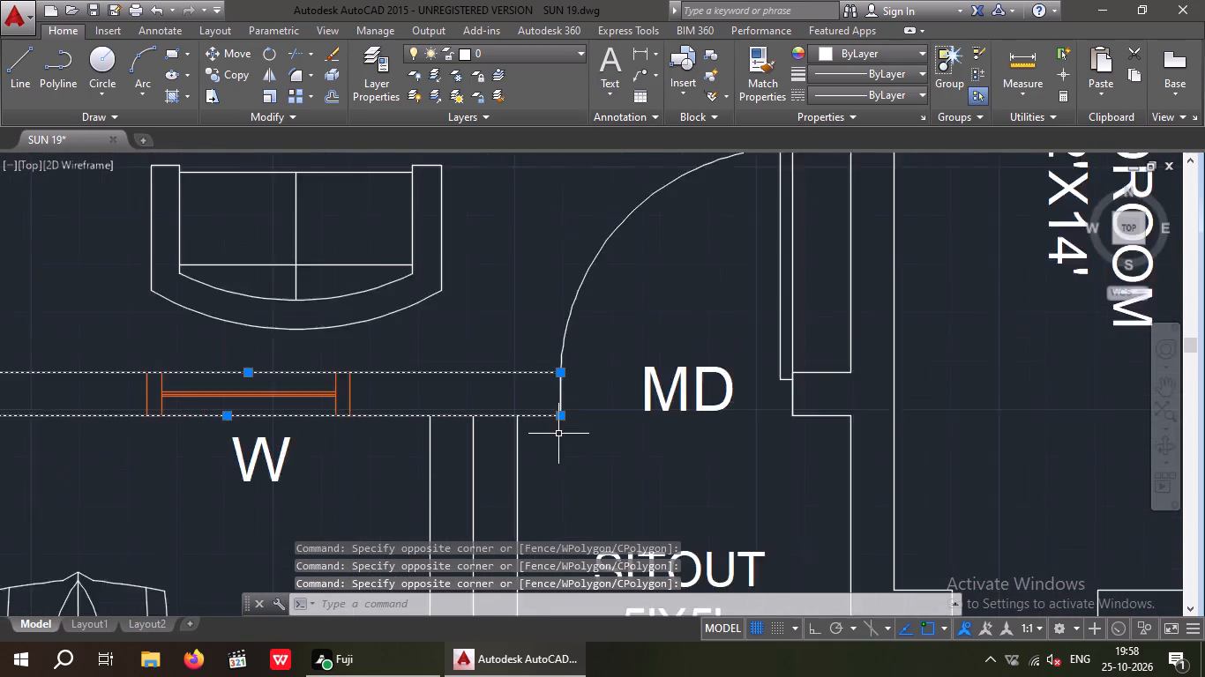
{"action": "middle_click_drag", "start_coordinate": [561, 458], "coordinate": [514, 372]}
{"action": "scroll", "coordinate": [525, 361], "scroll_direction": "down", "scroll_amount": 2}
{"action": "scroll", "coordinate": [596, 368], "scroll_direction": "up", "scroll_amount": 2}
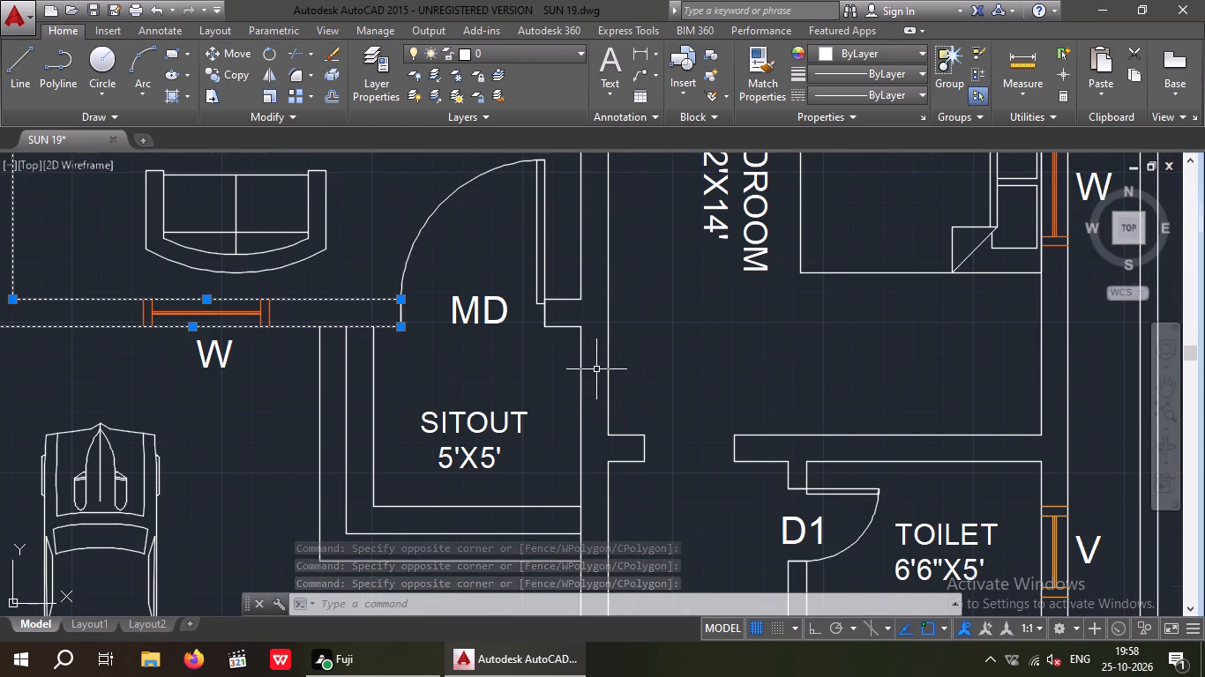
{"action": "left_click_drag", "start_coordinate": [567, 351], "coordinate": [565, 342]}
{"action": "left_click", "coordinate": [550, 279]}
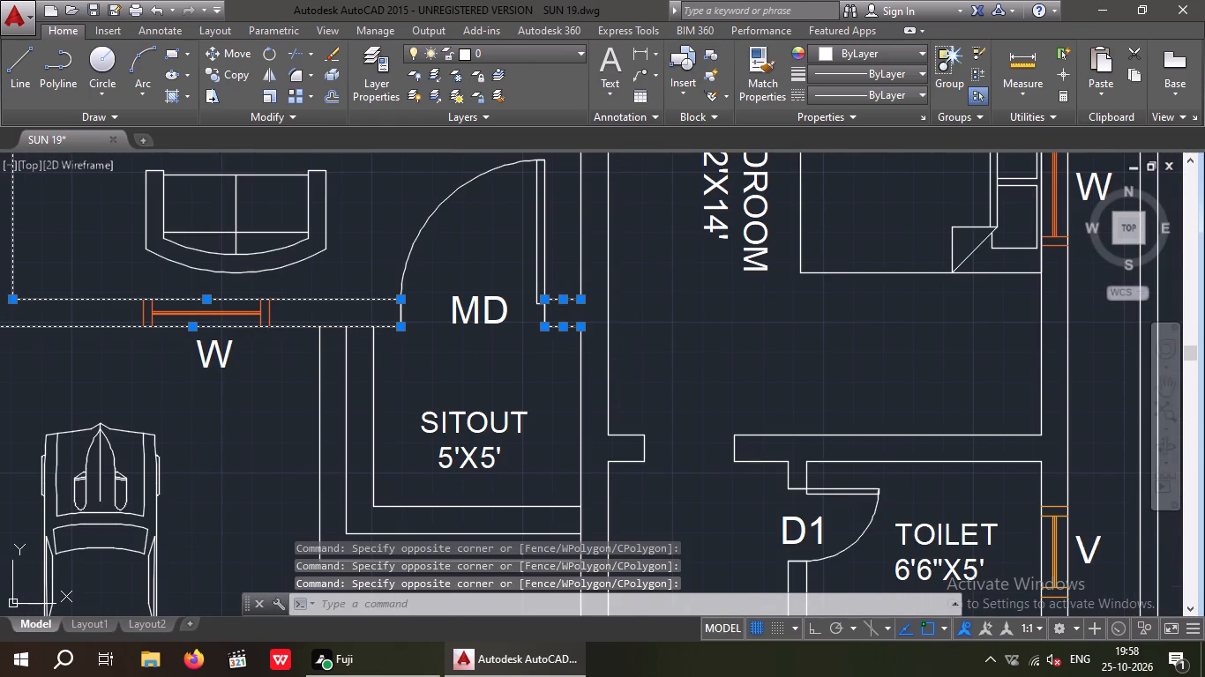
{"action": "left_click_drag", "start_coordinate": [640, 333], "coordinate": [585, 407]}
{"action": "left_click", "coordinate": [571, 436]}
{"action": "left_click_drag", "start_coordinate": [684, 402], "coordinate": [637, 483]}
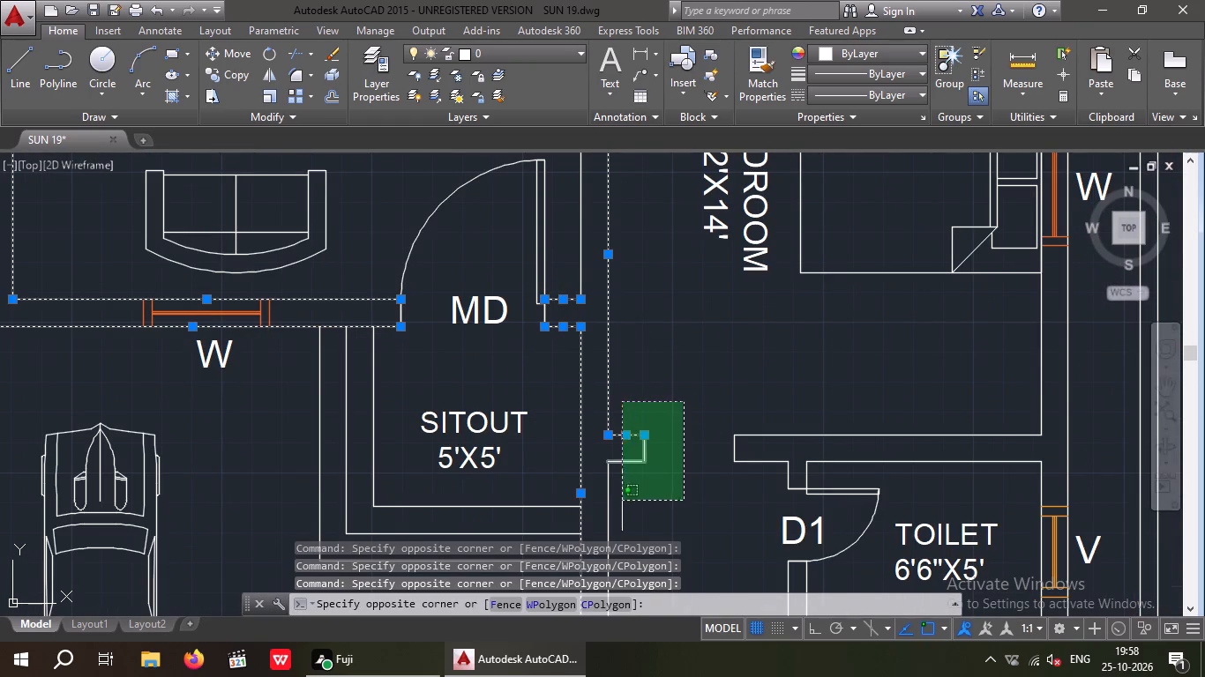
{"action": "left_click", "coordinate": [600, 505]}
Add the wall lines above the staircase, the wall below the lower toilet's D1 door and the toilet's bottom line to the selection.
{"action": "middle_click_drag", "start_coordinate": [624, 470], "coordinate": [602, 333]}
{"action": "scroll", "coordinate": [599, 324], "scroll_direction": "down", "scroll_amount": 1}
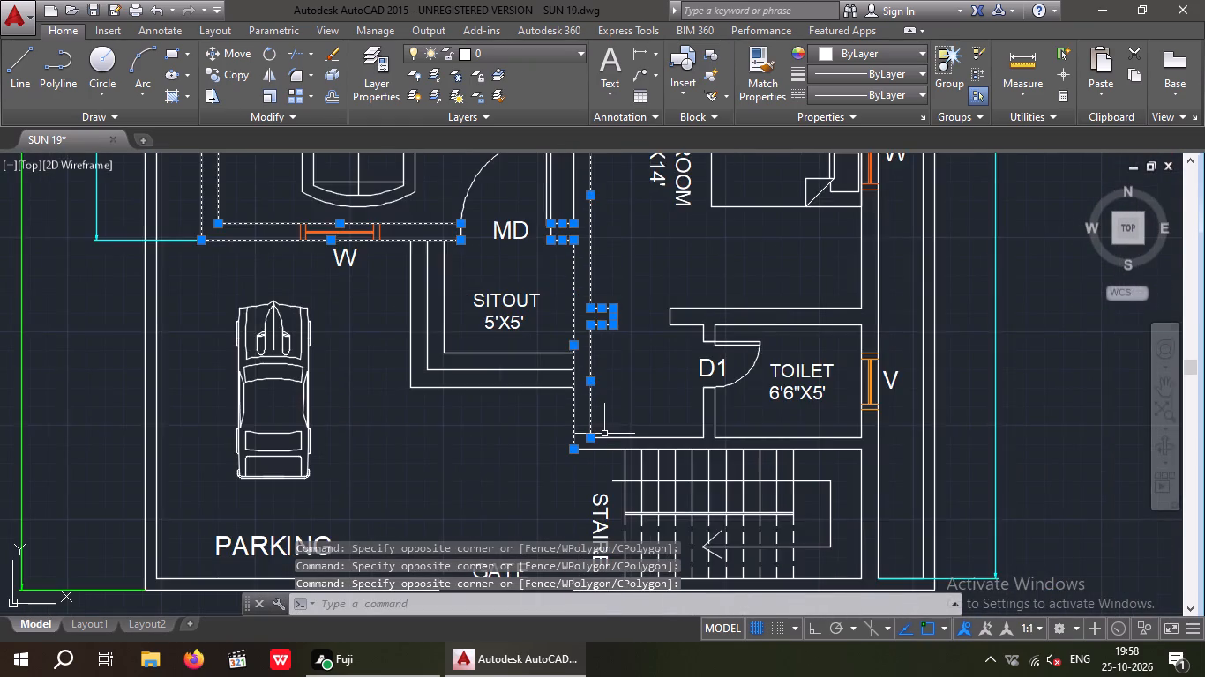
{"action": "scroll", "coordinate": [605, 435], "scroll_direction": "up", "scroll_amount": 2}
{"action": "left_click_drag", "start_coordinate": [610, 489], "coordinate": [599, 460]}
{"action": "left_click", "coordinate": [597, 403]}
{"action": "scroll", "coordinate": [599, 390], "scroll_direction": "down", "scroll_amount": 3}
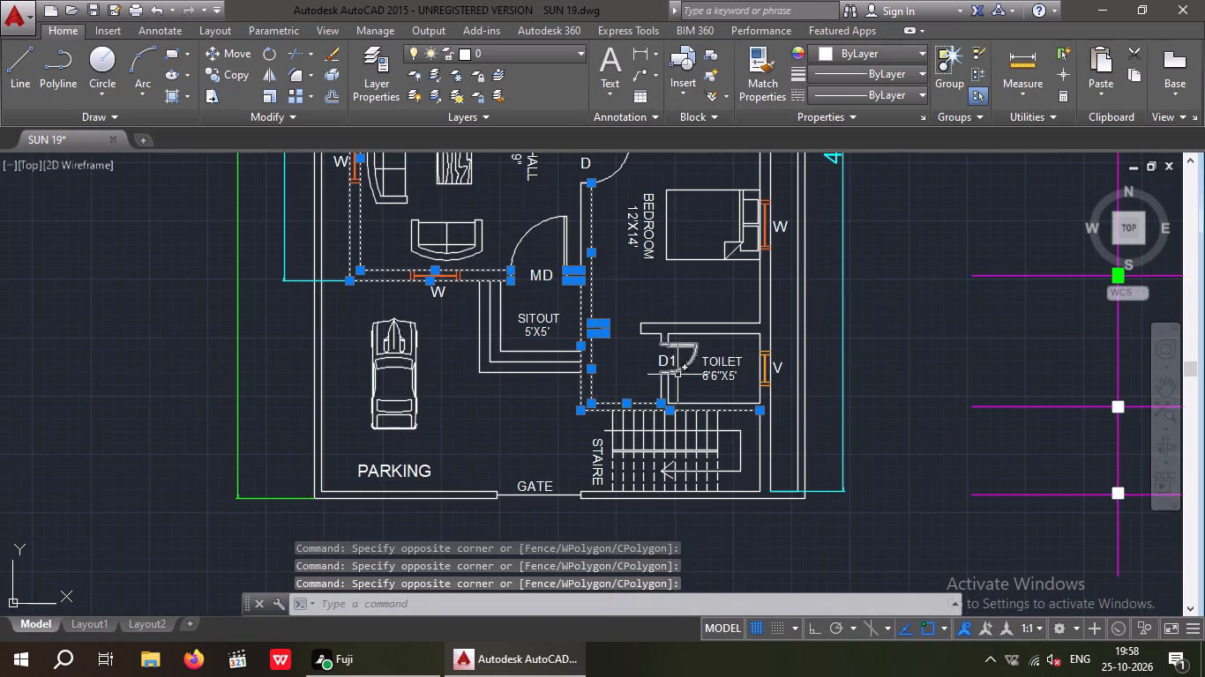
{"action": "scroll", "coordinate": [673, 383], "scroll_direction": "up", "scroll_amount": 3}
{"action": "left_click_drag", "start_coordinate": [688, 364], "coordinate": [591, 415]}
{"action": "left_click", "coordinate": [577, 420]}
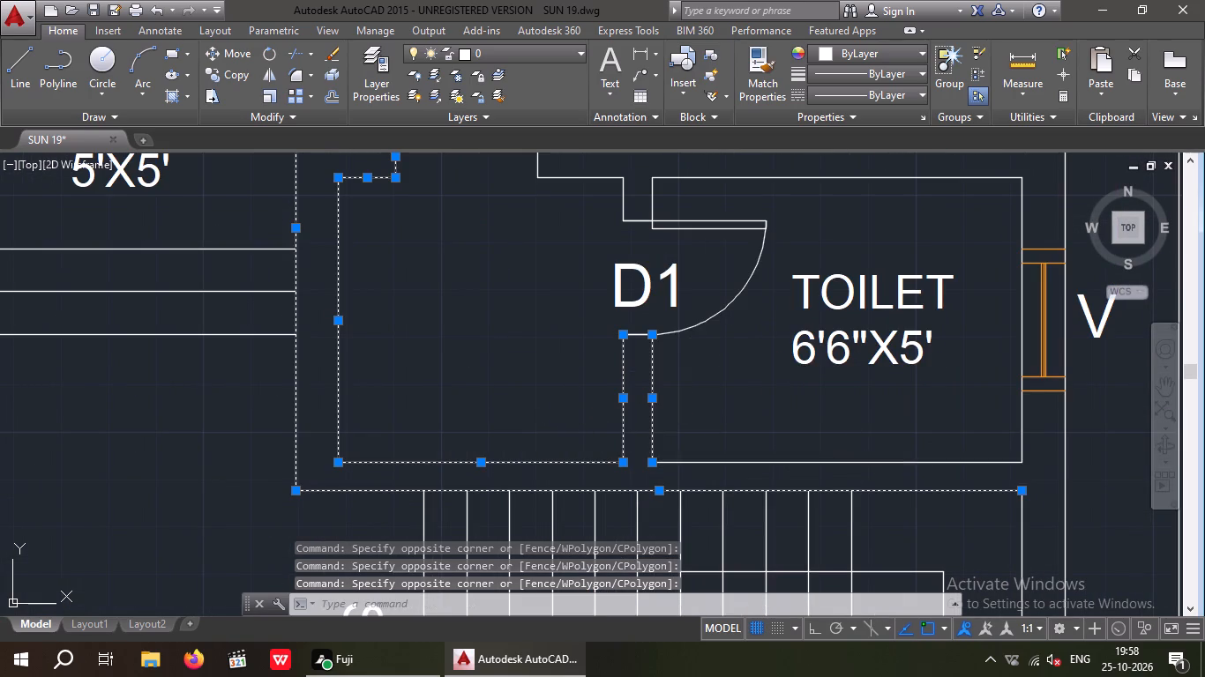
{"action": "left_click_drag", "start_coordinate": [871, 476], "coordinate": [849, 449]}
{"action": "left_click", "coordinate": [843, 428]}
Add the house's outer right wall line and the inner wall line beside the staircase to the selection.
{"action": "scroll", "coordinate": [851, 417], "scroll_direction": "down", "scroll_amount": 2}
{"action": "scroll", "coordinate": [936, 477], "scroll_direction": "up", "scroll_amount": 2}
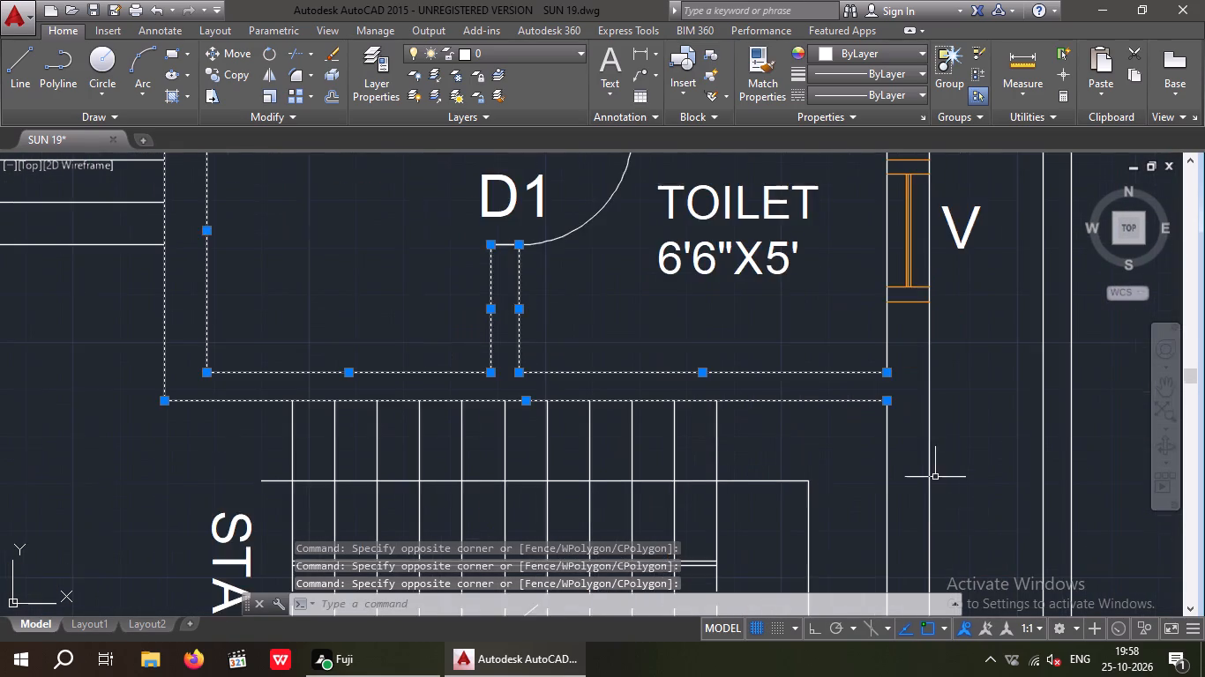
{"action": "scroll", "coordinate": [938, 449], "scroll_direction": "down", "scroll_amount": 2}
{"action": "middle_click_drag", "start_coordinate": [943, 474], "coordinate": [902, 397]}
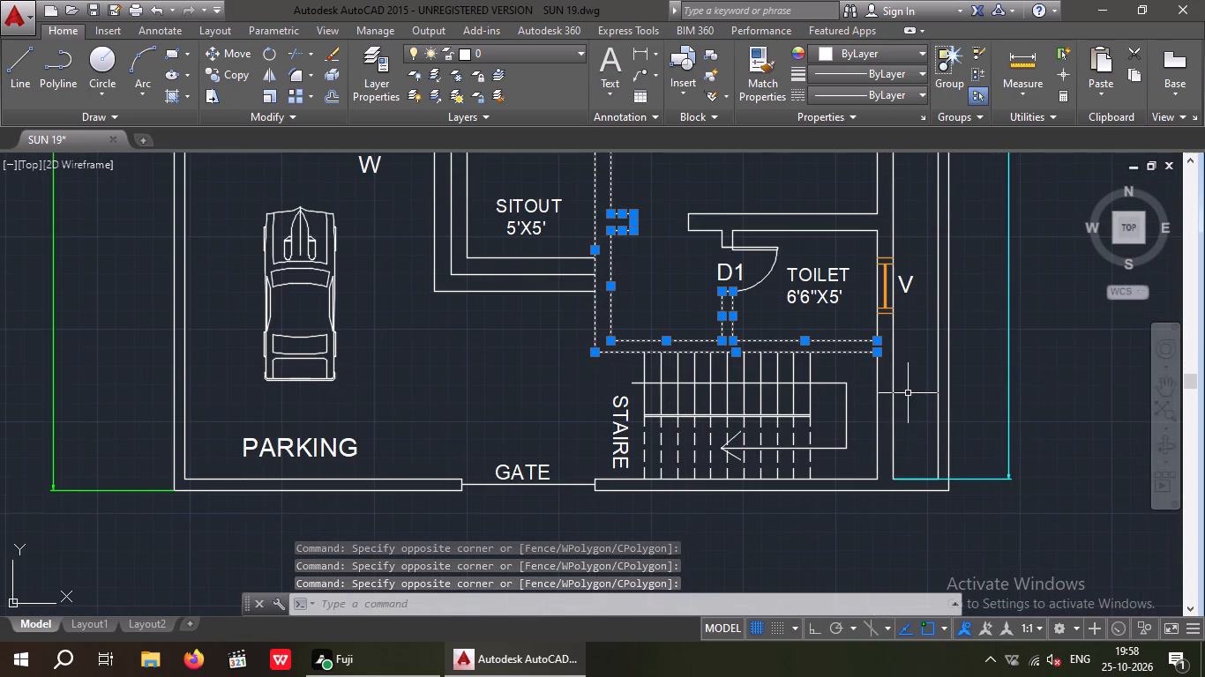
{"action": "left_click_drag", "start_coordinate": [901, 391], "coordinate": [886, 420]}
{"action": "left_click", "coordinate": [868, 440]}
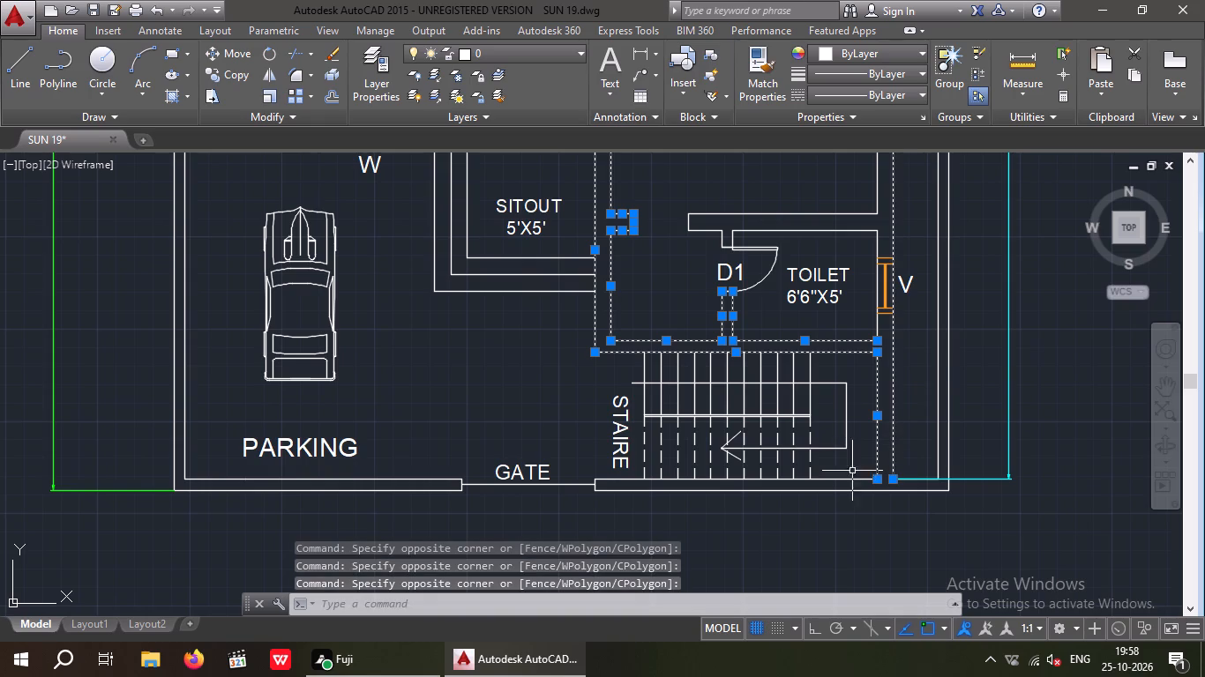
Add the lower toilet's inner right line, its upper wall lines and the wall stub above its D1 door to the selection.
{"action": "scroll", "coordinate": [616, 505], "scroll_direction": "up", "scroll_amount": 2}
{"action": "scroll", "coordinate": [625, 456], "scroll_direction": "down", "scroll_amount": 4}
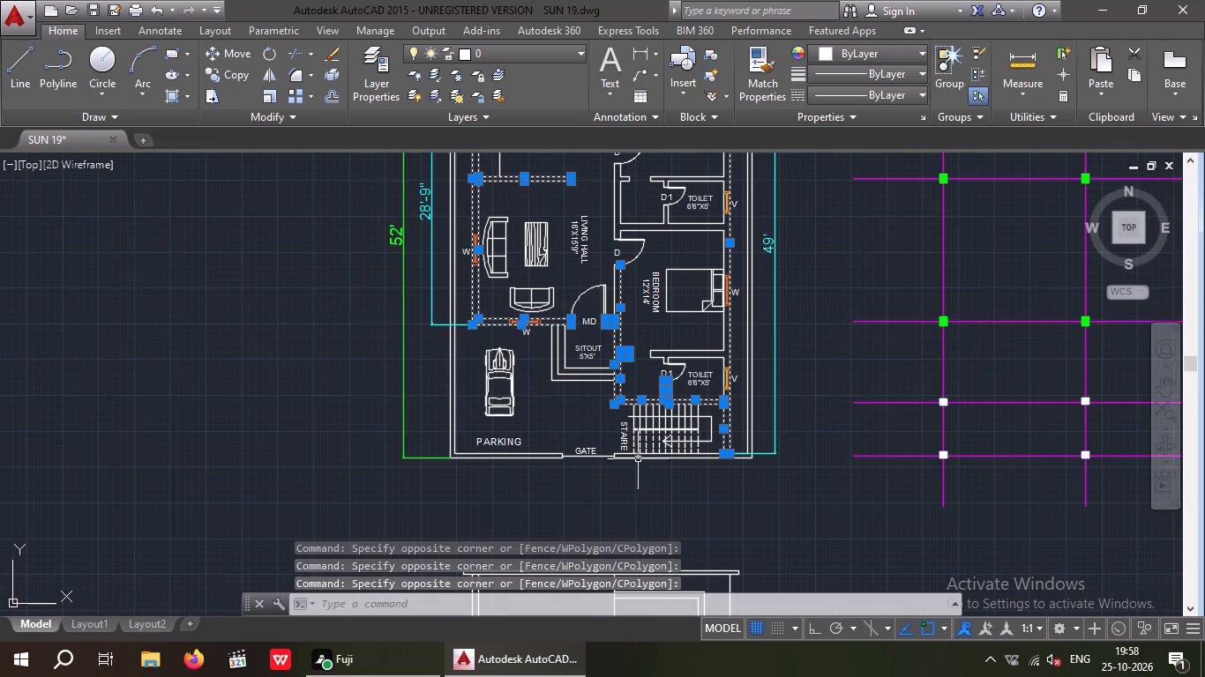
{"action": "scroll", "coordinate": [716, 337], "scroll_direction": "up", "scroll_amount": 4}
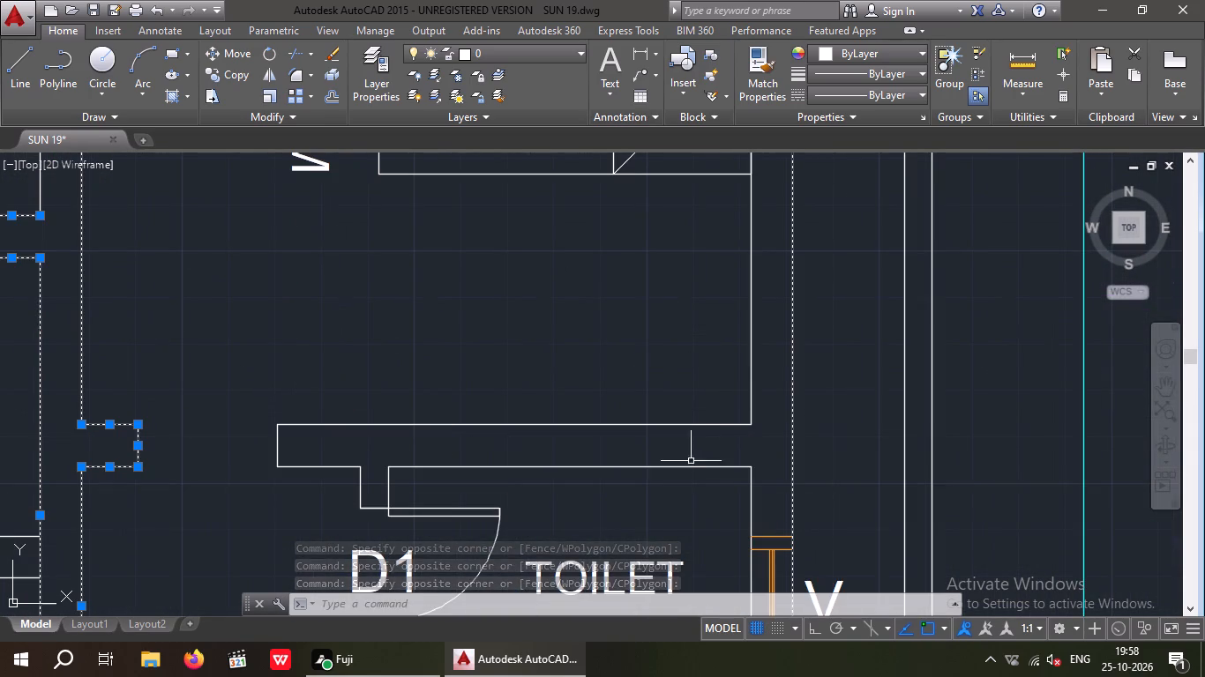
{"action": "left_click_drag", "start_coordinate": [766, 456], "coordinate": [749, 473]}
{"action": "left_click", "coordinate": [725, 488]}
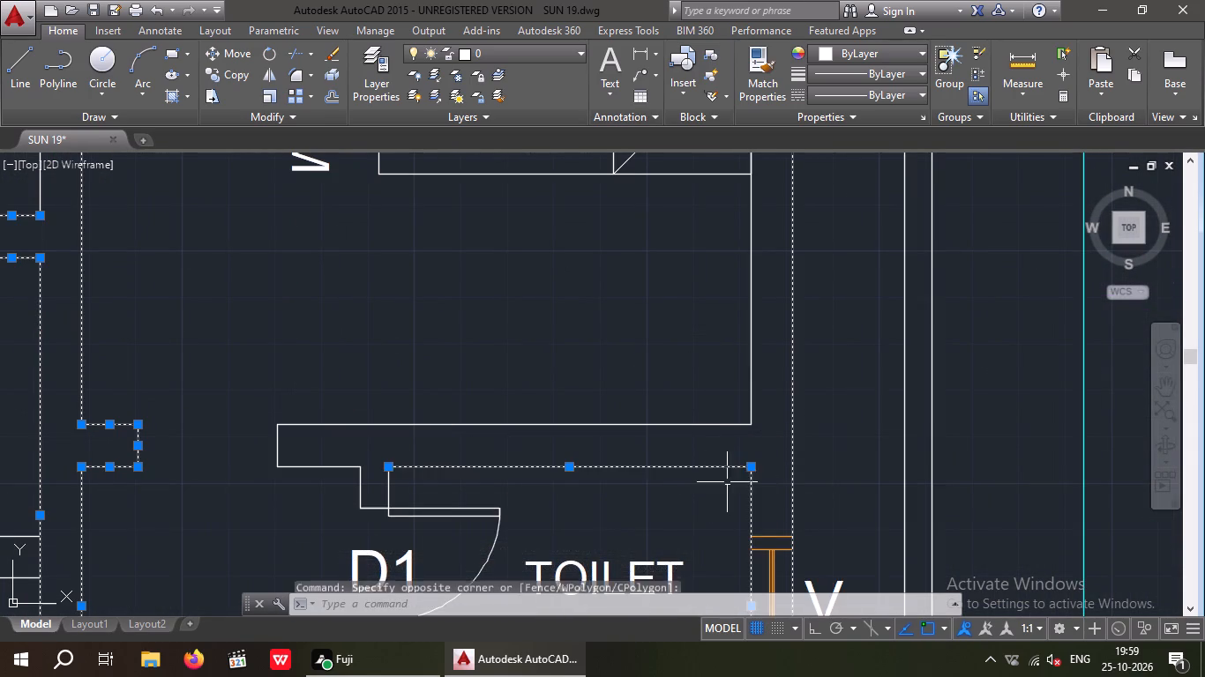
{"action": "middle_click_drag", "start_coordinate": [725, 473], "coordinate": [722, 395]}
{"action": "scroll", "coordinate": [720, 397], "scroll_direction": "down", "scroll_amount": 1}
{"action": "scroll", "coordinate": [504, 402], "scroll_direction": "up", "scroll_amount": 2}
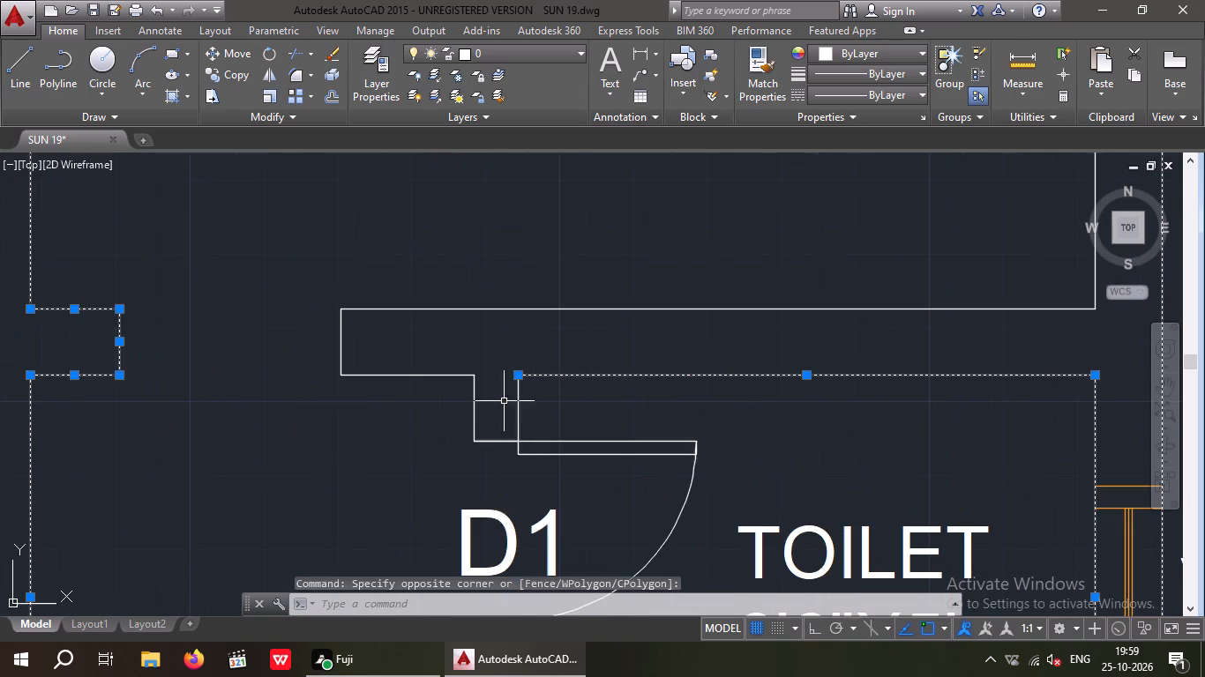
{"action": "left_click_drag", "start_coordinate": [557, 390], "coordinate": [431, 436]}
{"action": "left_click", "coordinate": [423, 429]}
{"action": "left_click_drag", "start_coordinate": [418, 428], "coordinate": [278, 349]}
{"action": "left_click", "coordinate": [264, 273]}
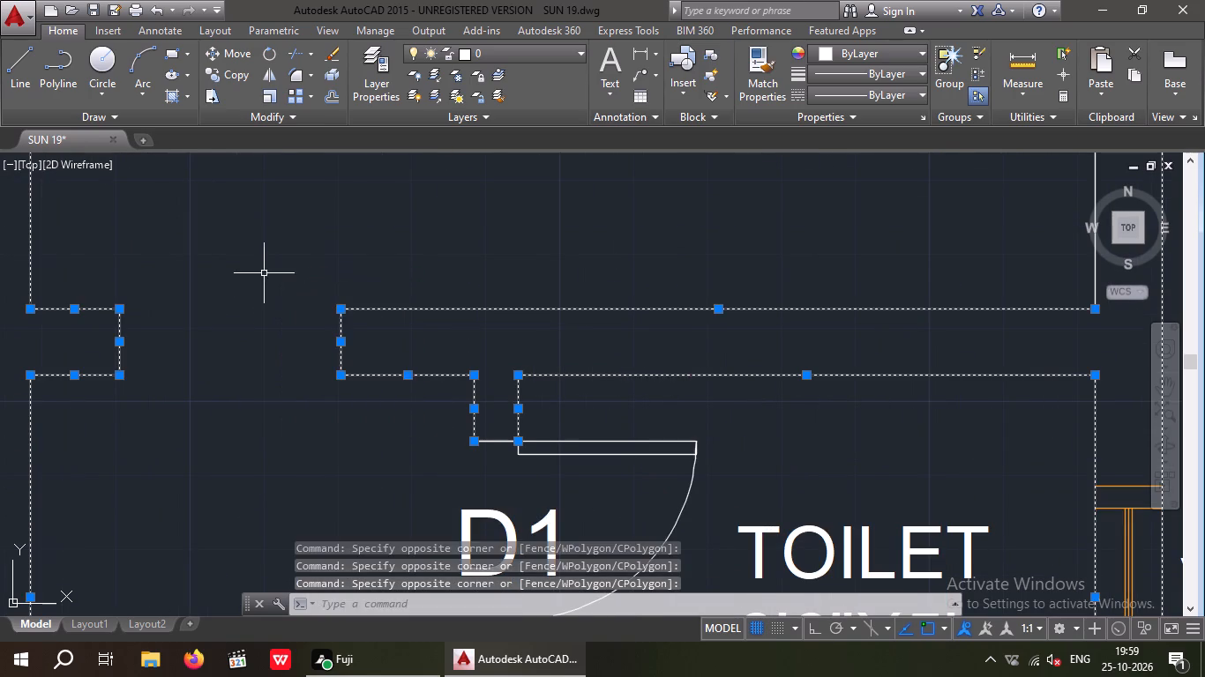
Add the lower bedroom's inner right and top wall lines and the upper toilet's bottom and right inner lines to the selection.
{"action": "scroll", "coordinate": [324, 256], "scroll_direction": "down", "scroll_amount": 3}
{"action": "middle_click_drag", "start_coordinate": [446, 241], "coordinate": [427, 426]}
{"action": "scroll", "coordinate": [502, 405], "scroll_direction": "up", "scroll_amount": 1}
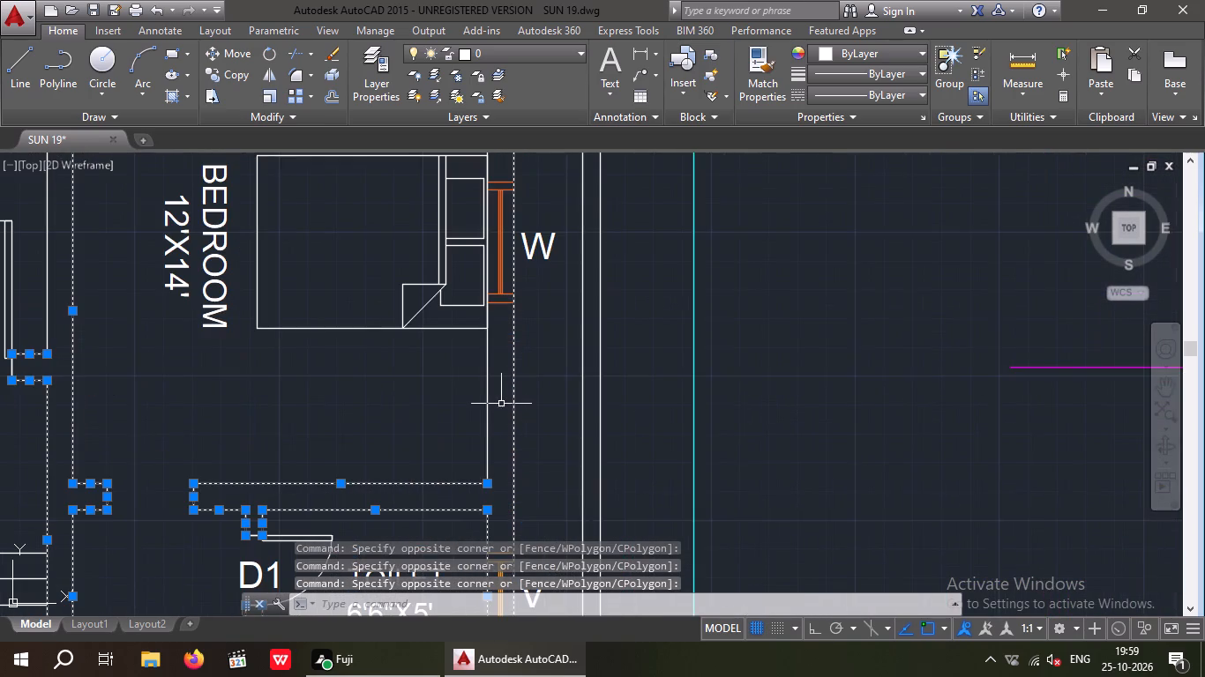
{"action": "left_click_drag", "start_coordinate": [499, 392], "coordinate": [468, 421]}
{"action": "left_click", "coordinate": [468, 421]}
{"action": "middle_click_drag", "start_coordinate": [472, 402], "coordinate": [480, 414]}
{"action": "scroll", "coordinate": [467, 405], "scroll_direction": "down", "scroll_amount": 3}
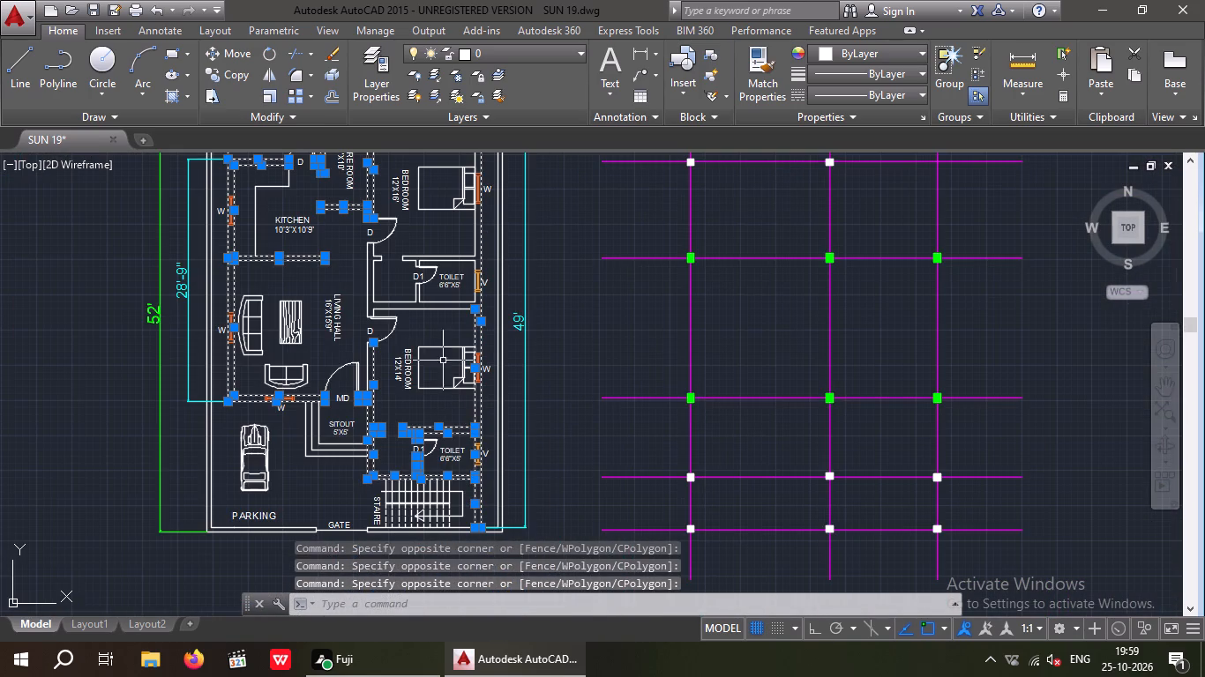
{"action": "middle_click_drag", "start_coordinate": [409, 321], "coordinate": [421, 330]}
{"action": "middle_click_drag", "start_coordinate": [435, 340], "coordinate": [464, 361]}
{"action": "scroll", "coordinate": [488, 353], "scroll_direction": "up", "scroll_amount": 4}
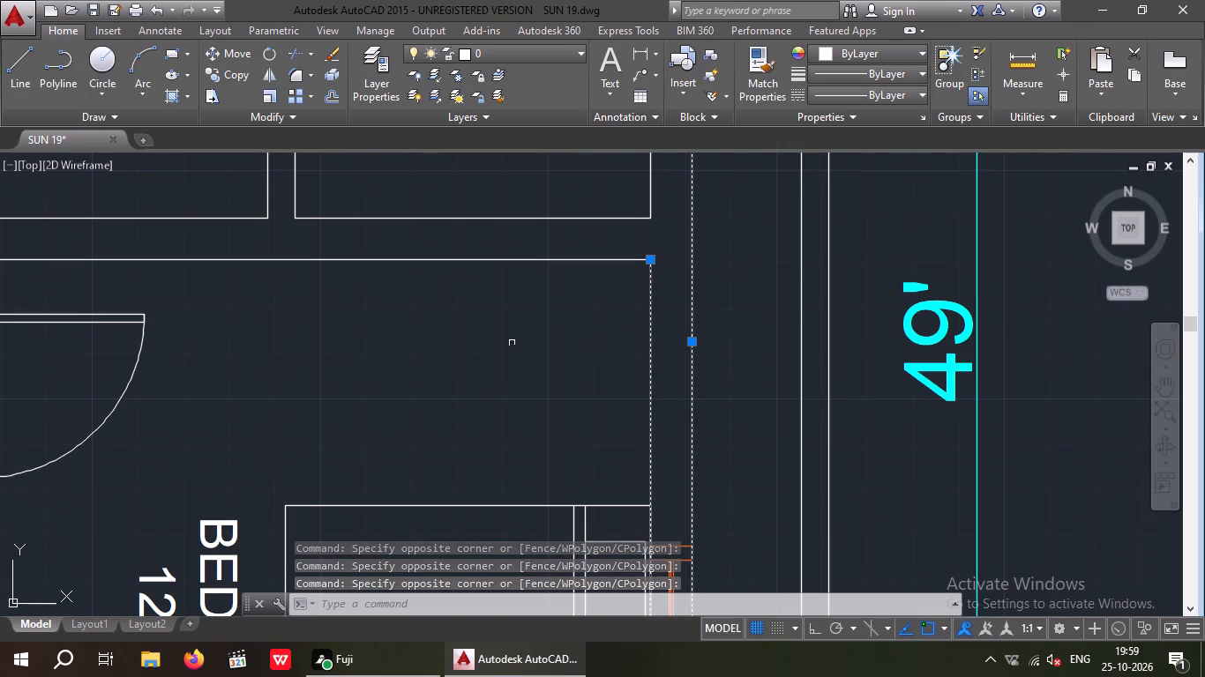
{"action": "middle_click_drag", "start_coordinate": [514, 342], "coordinate": [518, 450]}
{"action": "left_click_drag", "start_coordinate": [668, 300], "coordinate": [619, 344]}
{"action": "left_click", "coordinate": [619, 344]}
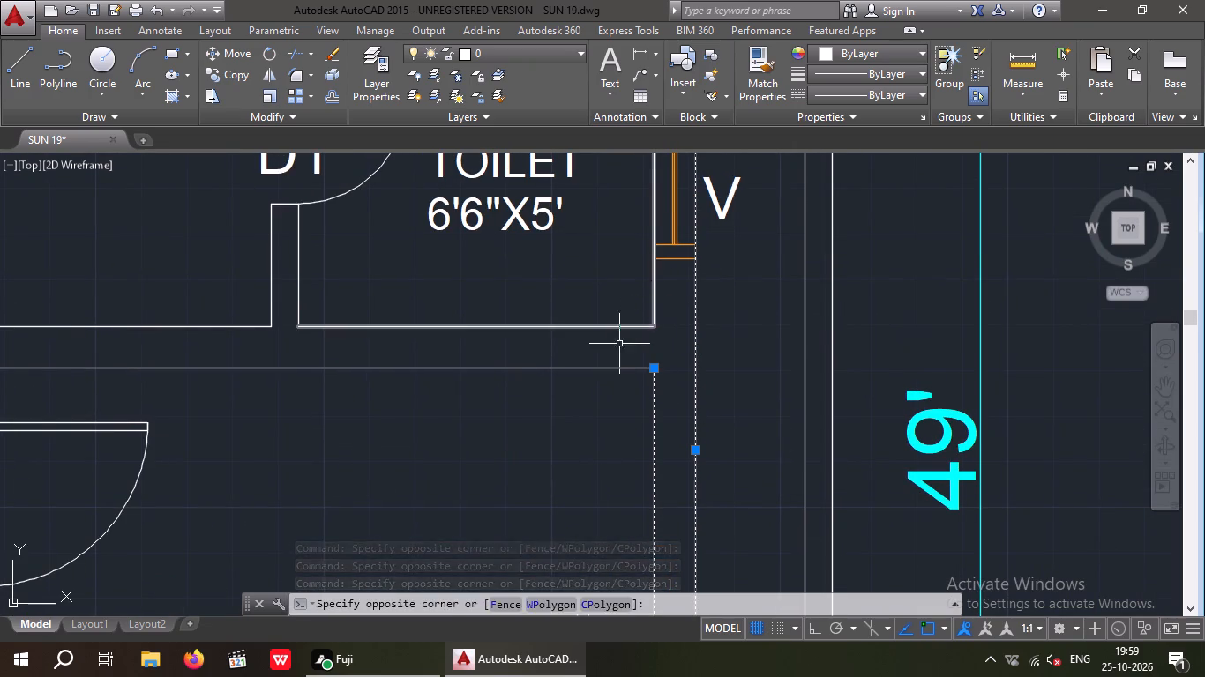
{"action": "left_click_drag", "start_coordinate": [570, 455], "coordinate": [530, 439]}
{"action": "left_click", "coordinate": [468, 361]}
Add the living hall–side wall lines above the lower bedroom's D door and the wall lines left of and below the upper toilet's D1 door.
{"action": "middle_click_drag", "start_coordinate": [463, 443], "coordinate": [626, 465]}
{"action": "scroll", "coordinate": [586, 445], "scroll_direction": "down", "scroll_amount": 1}
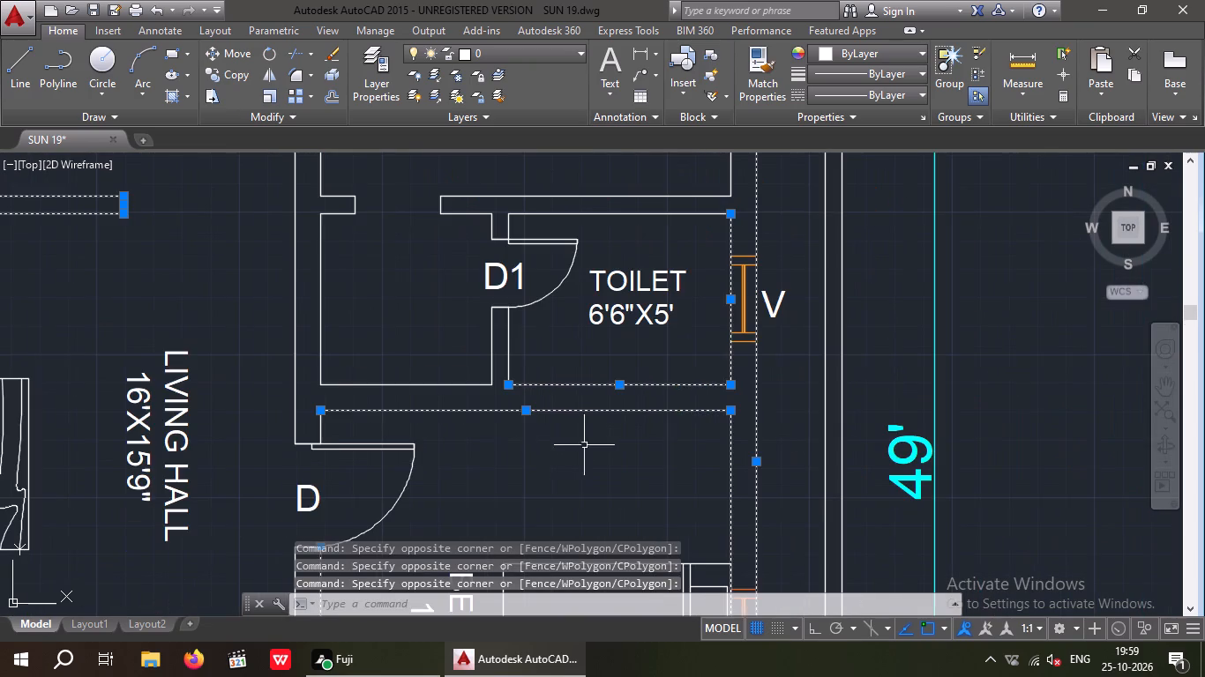
{"action": "scroll", "coordinate": [338, 421], "scroll_direction": "up", "scroll_amount": 2}
{"action": "left_click_drag", "start_coordinate": [337, 419], "coordinate": [196, 441]}
{"action": "left_click", "coordinate": [191, 437]}
{"action": "scroll", "coordinate": [225, 423], "scroll_direction": "down", "scroll_amount": 1}
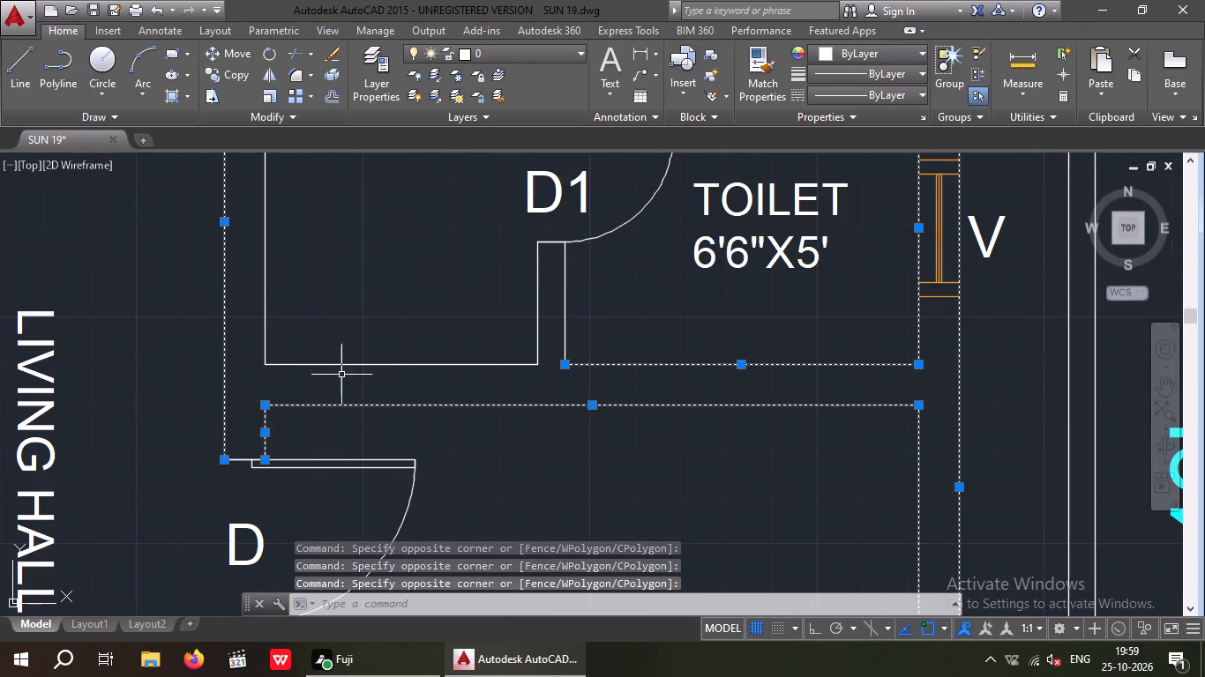
{"action": "left_click_drag", "start_coordinate": [334, 382], "coordinate": [296, 373]}
{"action": "left_click", "coordinate": [254, 305]}
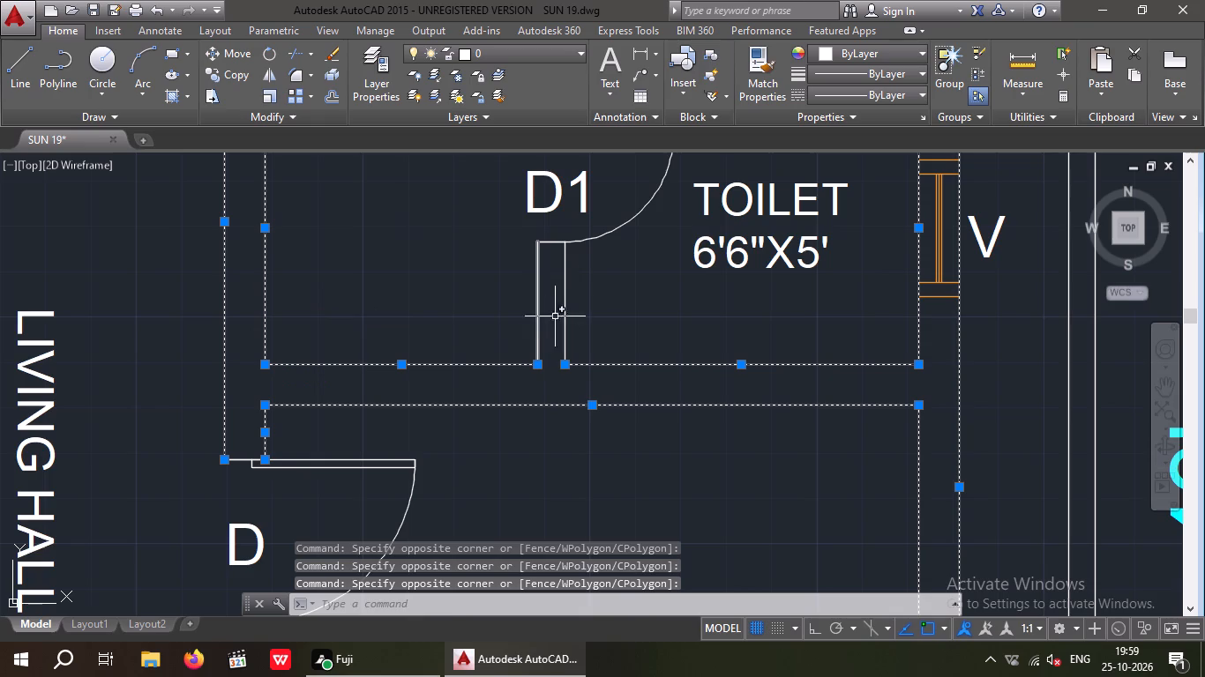
{"action": "left_click_drag", "start_coordinate": [588, 289], "coordinate": [476, 351]}
{"action": "left_click", "coordinate": [469, 352]}
Add the wall stubs below the upper bedroom's D door, the upper toilet's top wall lines and the stub above its D1 door.
{"action": "middle_click_drag", "start_coordinate": [483, 361], "coordinate": [488, 454]}
{"action": "scroll", "coordinate": [517, 329], "scroll_direction": "down", "scroll_amount": 2}
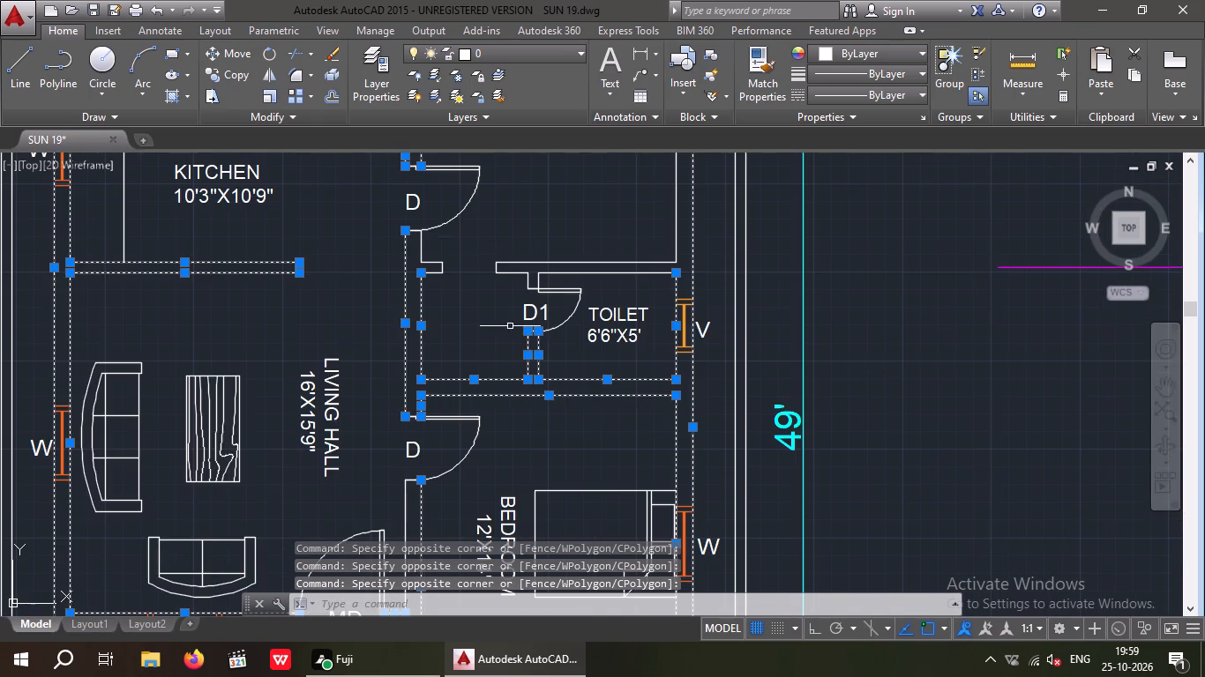
{"action": "scroll", "coordinate": [423, 252], "scroll_direction": "up", "scroll_amount": 2}
{"action": "left_click_drag", "start_coordinate": [496, 349], "coordinate": [479, 336]}
{"action": "left_click", "coordinate": [449, 258]}
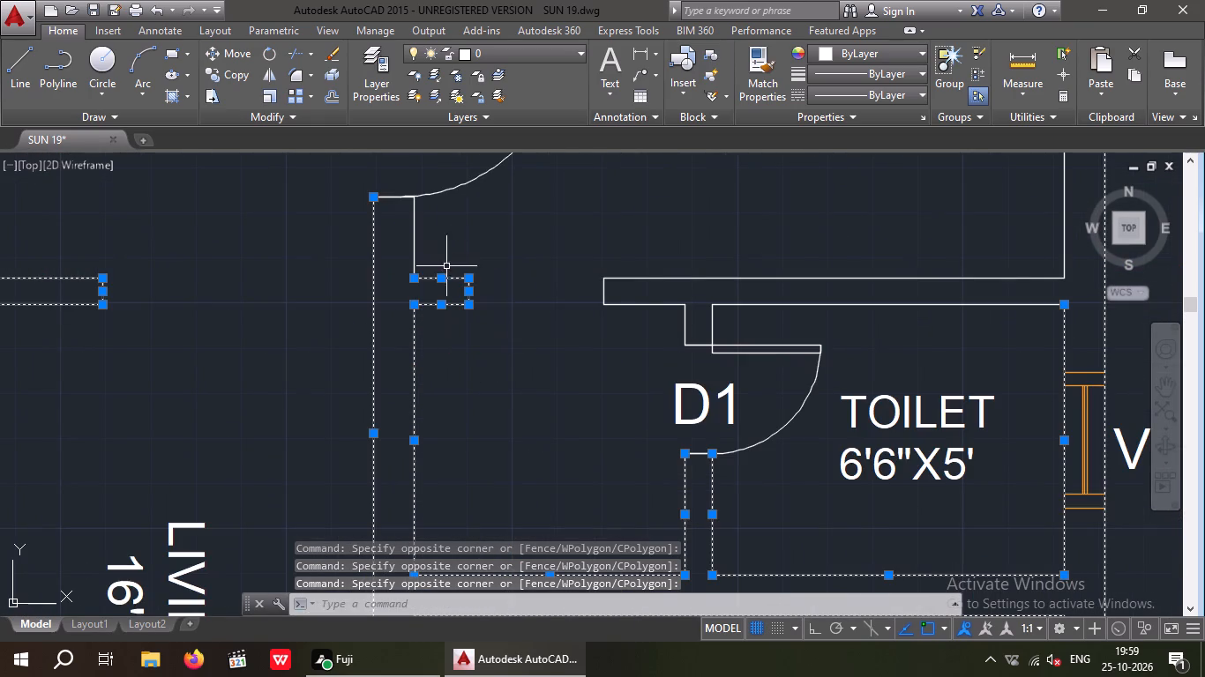
{"action": "left_click_drag", "start_coordinate": [445, 227], "coordinate": [379, 262]}
{"action": "left_click", "coordinate": [378, 262]}
{"action": "left_click_drag", "start_coordinate": [623, 341], "coordinate": [612, 334]}
{"action": "left_click", "coordinate": [569, 229]}
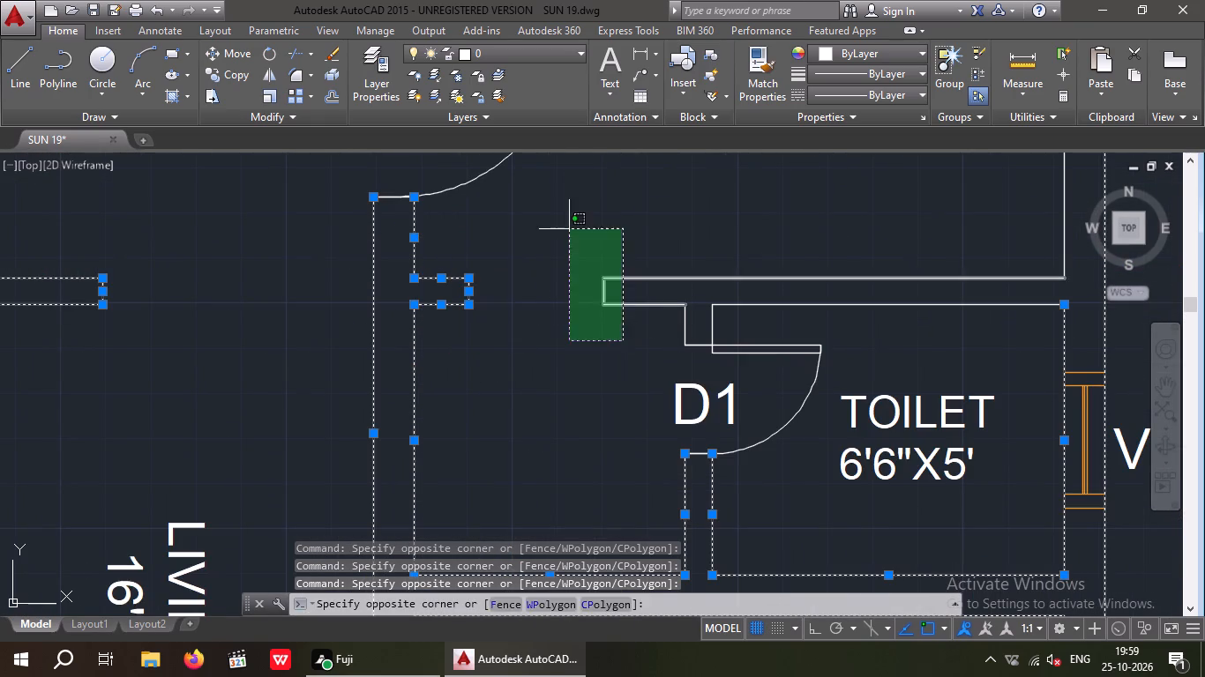
{"action": "scroll", "coordinate": [751, 324], "scroll_direction": "up", "scroll_amount": 1}
{"action": "left_click_drag", "start_coordinate": [745, 314], "coordinate": [654, 330]}
{"action": "left_click", "coordinate": [599, 336]}
{"action": "scroll", "coordinate": [605, 322], "scroll_direction": "down", "scroll_amount": 1}
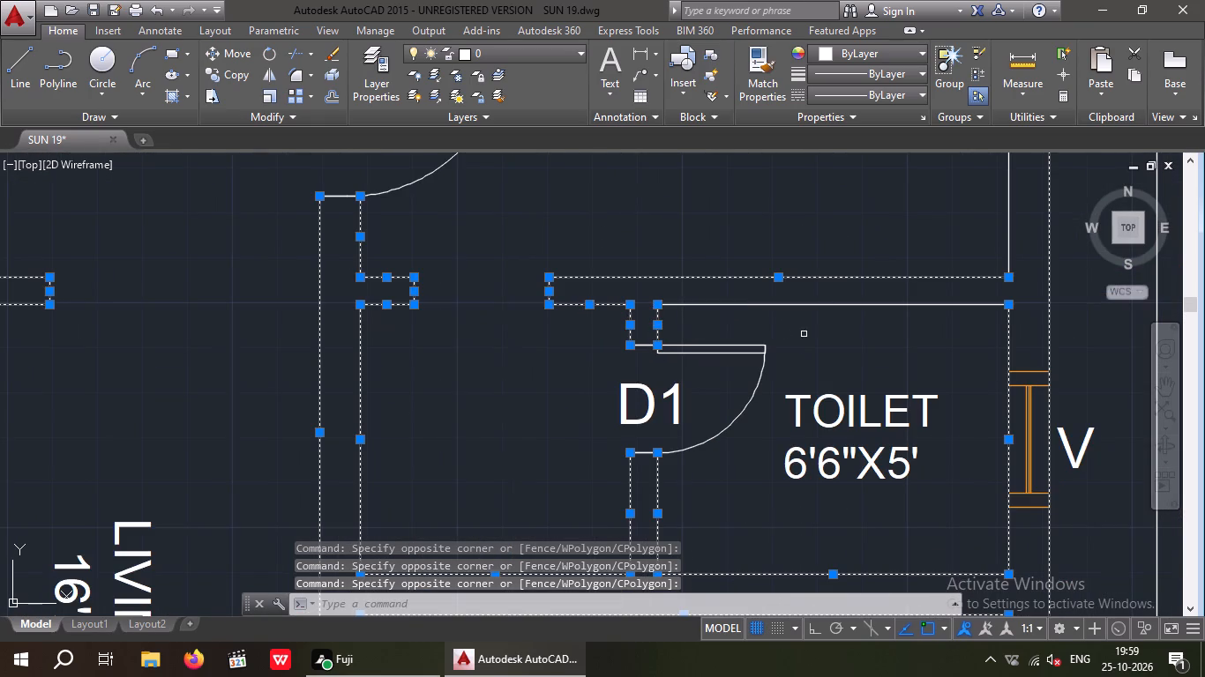
{"action": "left_click", "coordinate": [869, 331]}
{"action": "left_click", "coordinate": [849, 286]}
Add the upper bedroom's inner right wall line to the selection and set the selected house walls' colour to black (0,0,0).
{"action": "middle_click_drag", "start_coordinate": [851, 290], "coordinate": [707, 401]}
{"action": "scroll", "coordinate": [894, 310], "scroll_direction": "up", "scroll_amount": 1}
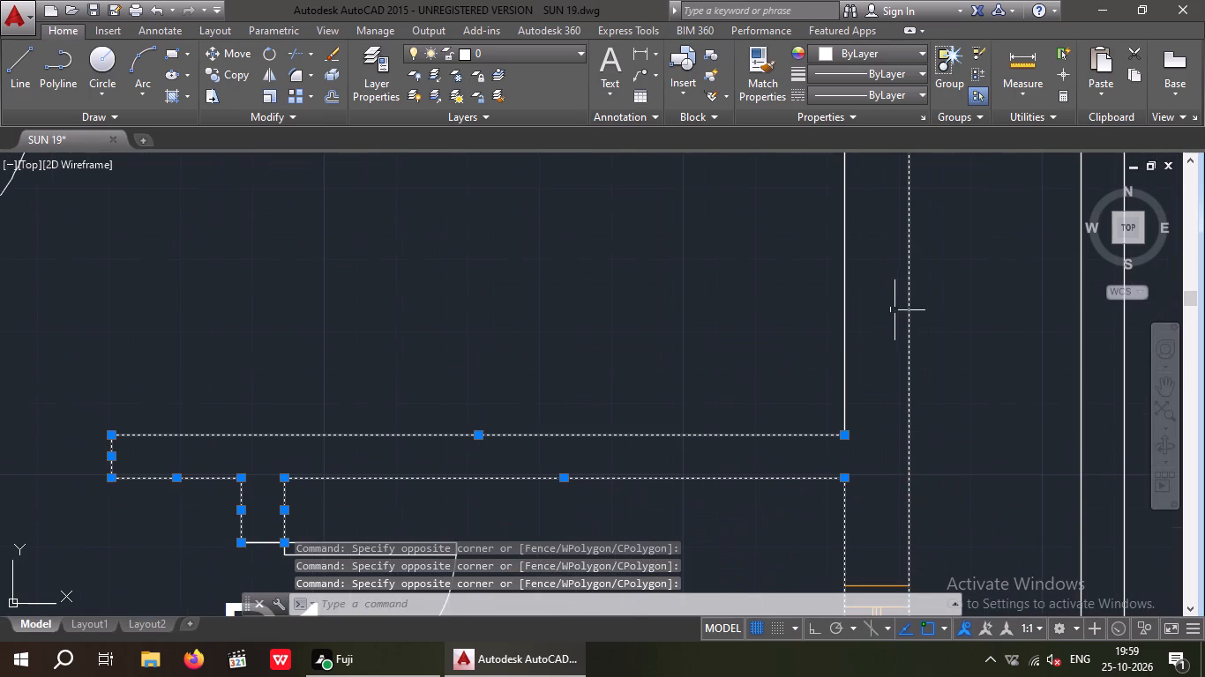
{"action": "left_click_drag", "start_coordinate": [884, 308], "coordinate": [805, 367]}
{"action": "left_click", "coordinate": [804, 367]}
{"action": "scroll", "coordinate": [789, 296], "scroll_direction": "down", "scroll_amount": 4}
{"action": "middle_click_drag", "start_coordinate": [760, 291], "coordinate": [744, 382]}
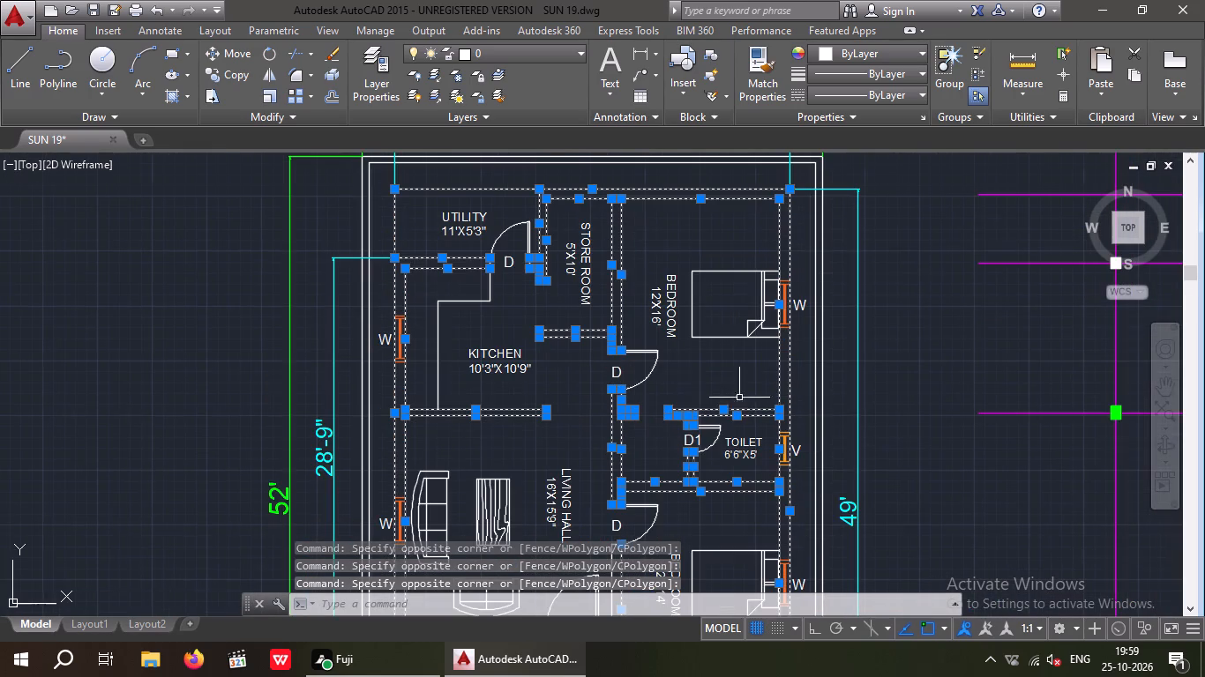
{"action": "left_click", "coordinate": [838, 57]}
{"action": "left_click", "coordinate": [820, 125]}
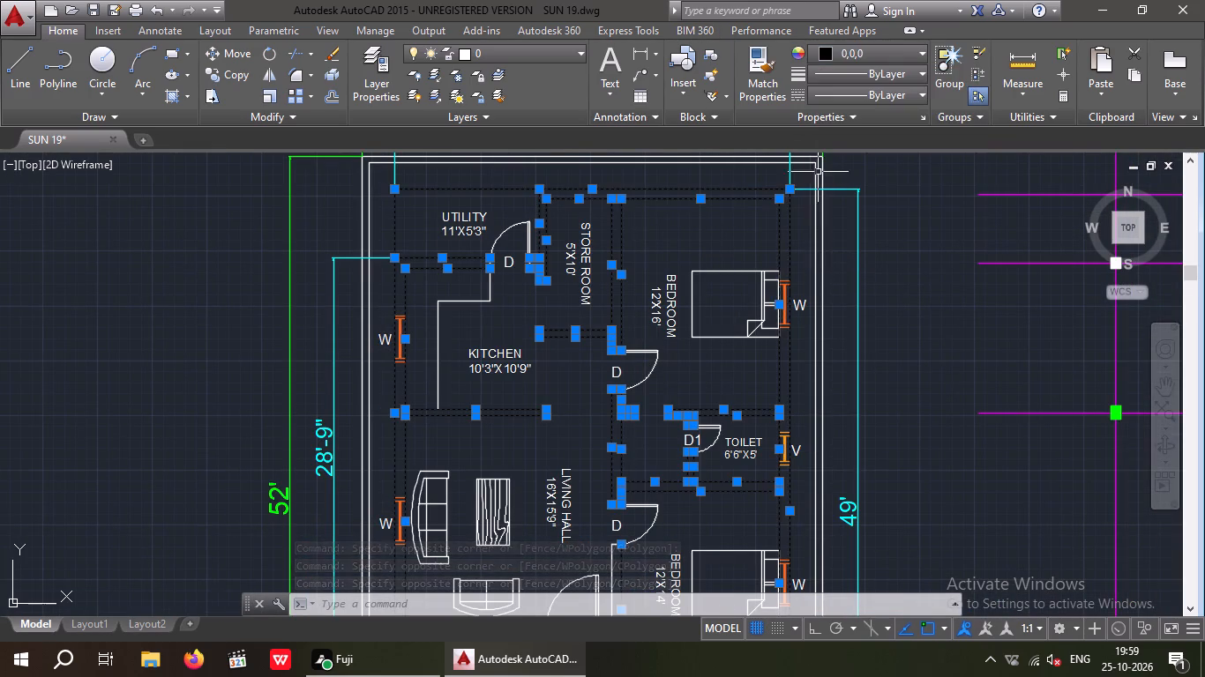
{"action": "key", "text": "Escape"}
Select the left compound wall lines and the front compound wall lines between the parking corner and the gate.
{"action": "scroll", "coordinate": [673, 391], "scroll_direction": "down", "scroll_amount": 1}
{"action": "middle_click_drag", "start_coordinate": [671, 390], "coordinate": [571, 286]}
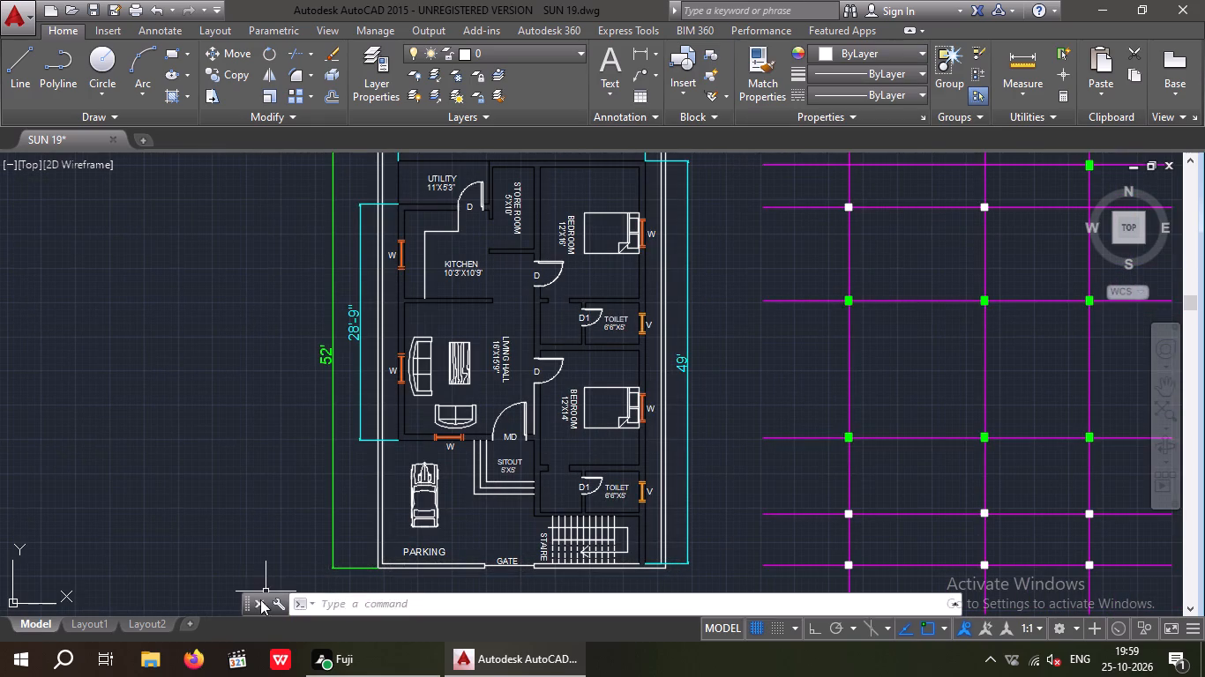
{"action": "scroll", "coordinate": [379, 537], "scroll_direction": "up", "scroll_amount": 2}
{"action": "middle_click_drag", "start_coordinate": [394, 489], "coordinate": [423, 350]}
{"action": "scroll", "coordinate": [427, 485], "scroll_direction": "up", "scroll_amount": 1}
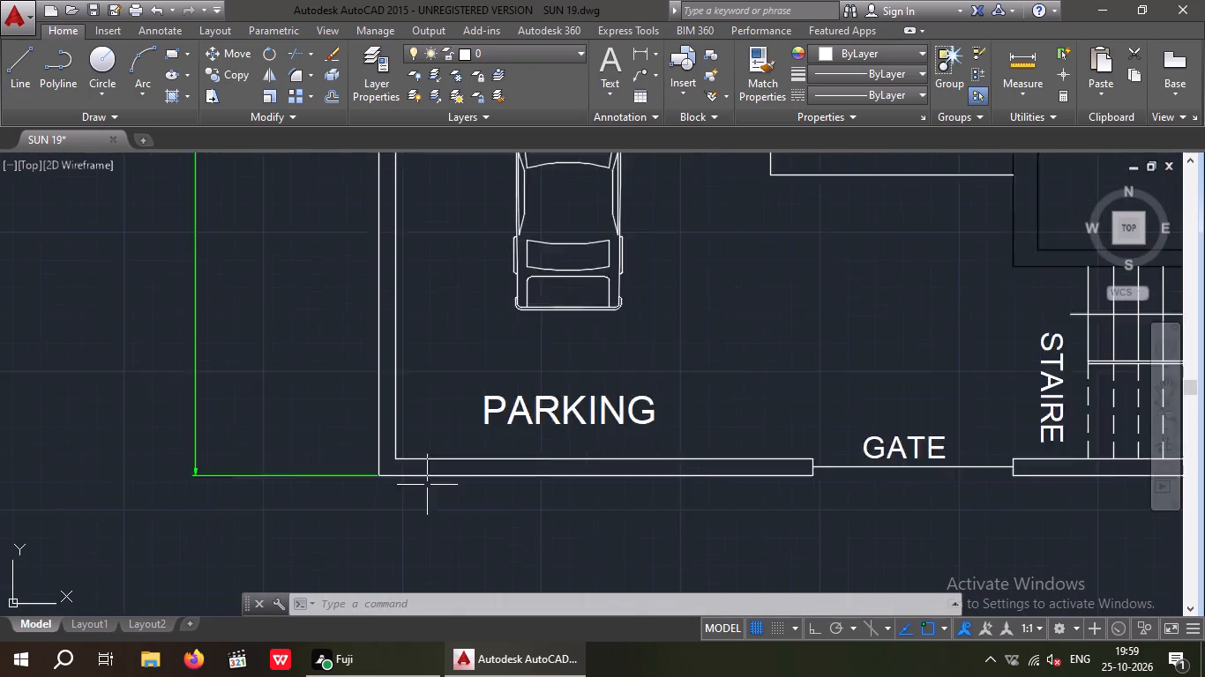
{"action": "scroll", "coordinate": [427, 485], "scroll_direction": "up", "scroll_amount": 1}
{"action": "left_click_drag", "start_coordinate": [440, 509], "coordinate": [415, 452]}
{"action": "left_click", "coordinate": [406, 413]}
{"action": "left_click_drag", "start_coordinate": [439, 318], "coordinate": [330, 381]}
{"action": "left_click_drag", "start_coordinate": [323, 383], "coordinate": [332, 383]}
{"action": "scroll", "coordinate": [355, 363], "scroll_direction": "down", "scroll_amount": 3}
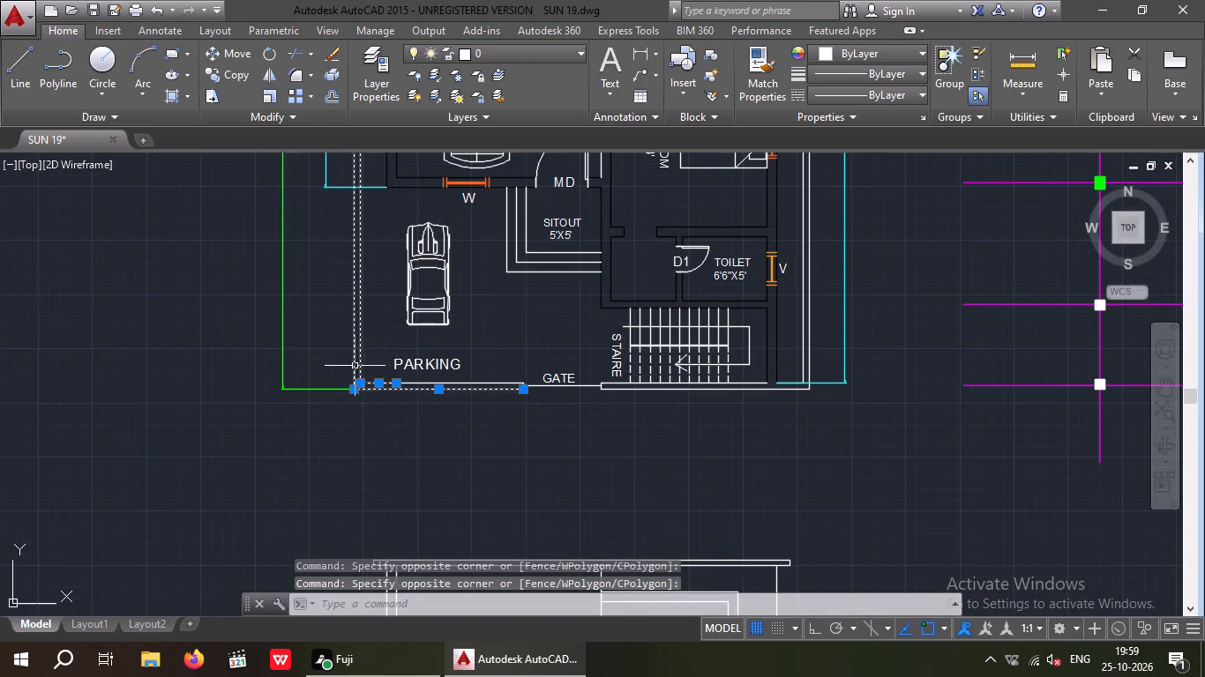
{"action": "middle_click_drag", "start_coordinate": [480, 435], "coordinate": [468, 481]}
{"action": "scroll", "coordinate": [481, 450], "scroll_direction": "up", "scroll_amount": 3}
{"action": "left_click_drag", "start_coordinate": [510, 455], "coordinate": [496, 438]}
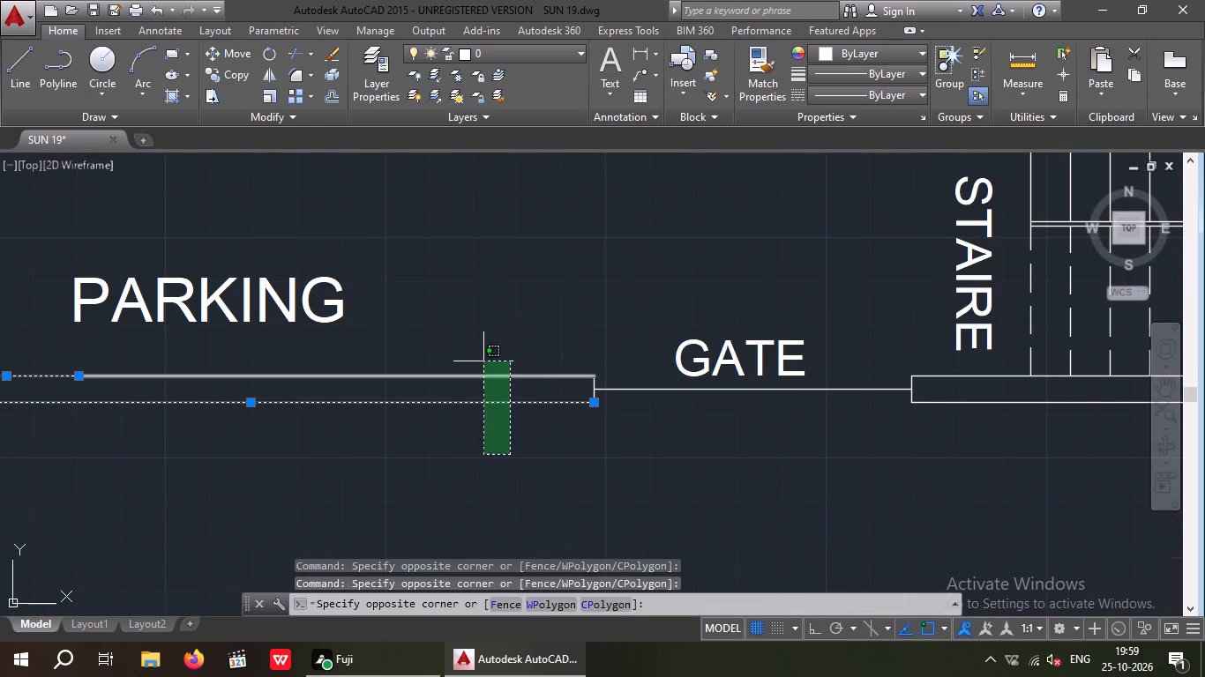
{"action": "left_click", "coordinate": [483, 361]}
{"action": "scroll", "coordinate": [482, 368], "scroll_direction": "down", "scroll_amount": 3}
{"action": "middle_click_drag", "start_coordinate": [477, 404], "coordinate": [488, 495]}
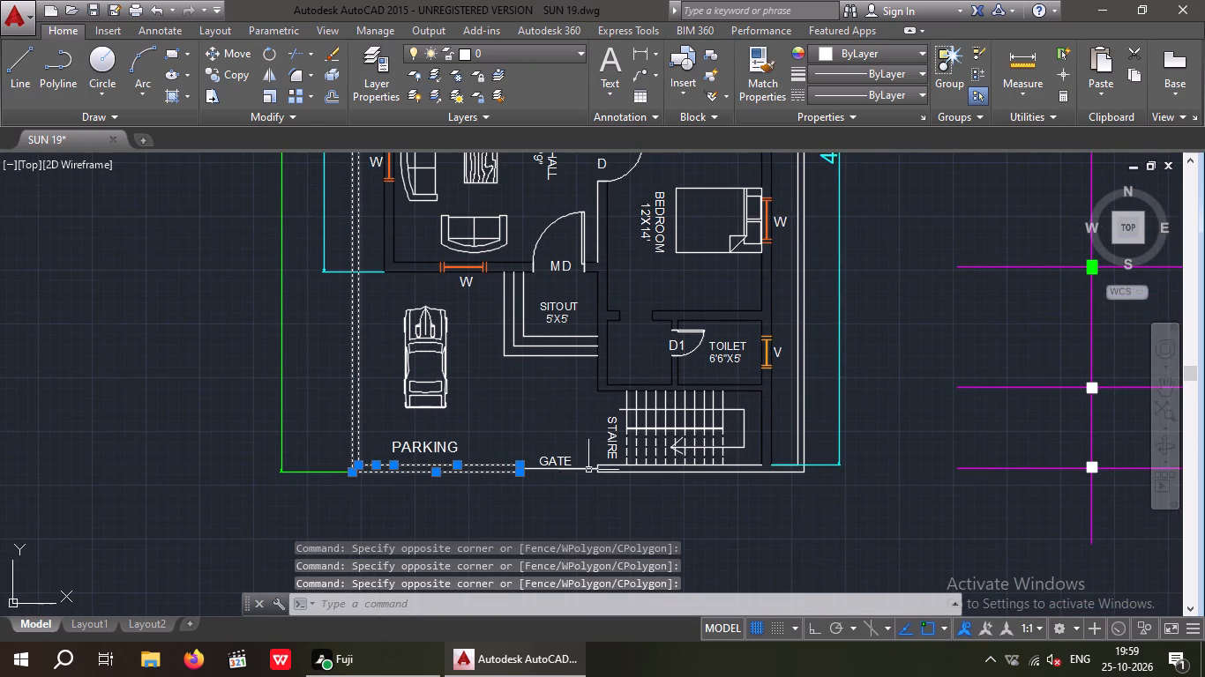
Add the front compound wall lines on the staircase side and the wall end lines on both sides of the gate.
{"action": "scroll", "coordinate": [622, 489], "scroll_direction": "up", "scroll_amount": 3}
{"action": "left_click_drag", "start_coordinate": [572, 458], "coordinate": [558, 441]}
{"action": "left_click", "coordinate": [543, 394]}
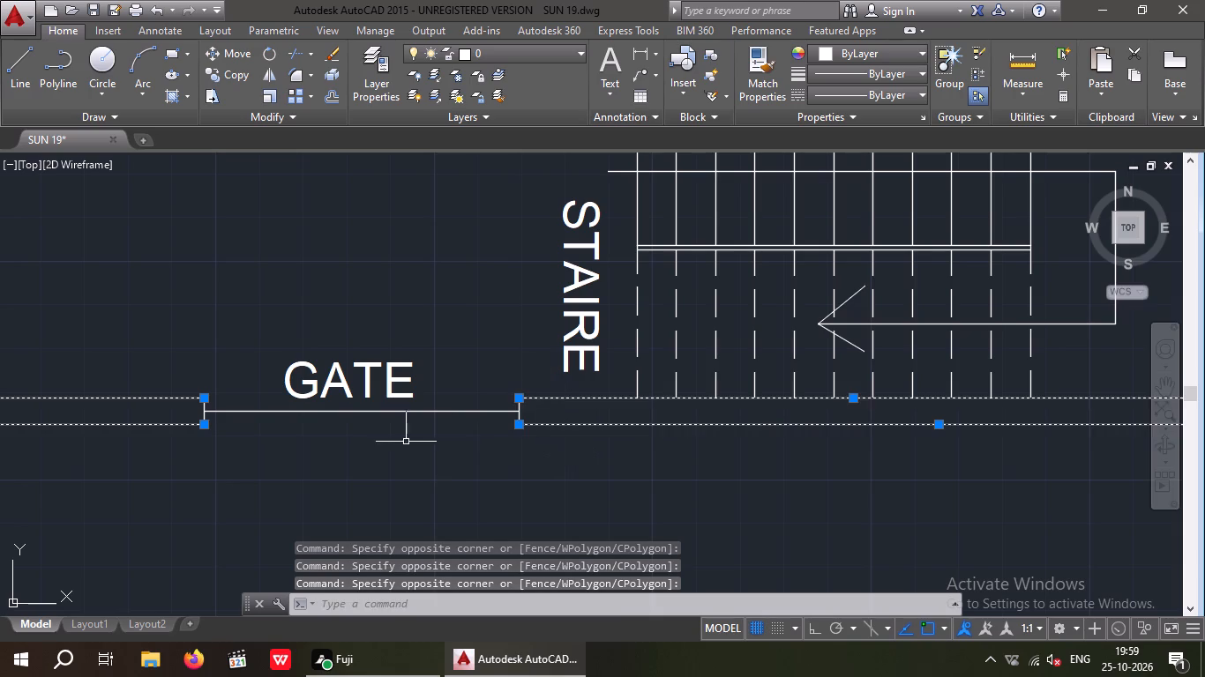
{"action": "scroll", "coordinate": [516, 414], "scroll_direction": "up", "scroll_amount": 4}
{"action": "left_click_drag", "start_coordinate": [552, 420], "coordinate": [479, 462]}
{"action": "left_click", "coordinate": [479, 462]}
{"action": "scroll", "coordinate": [484, 446], "scroll_direction": "down", "scroll_amount": 3}
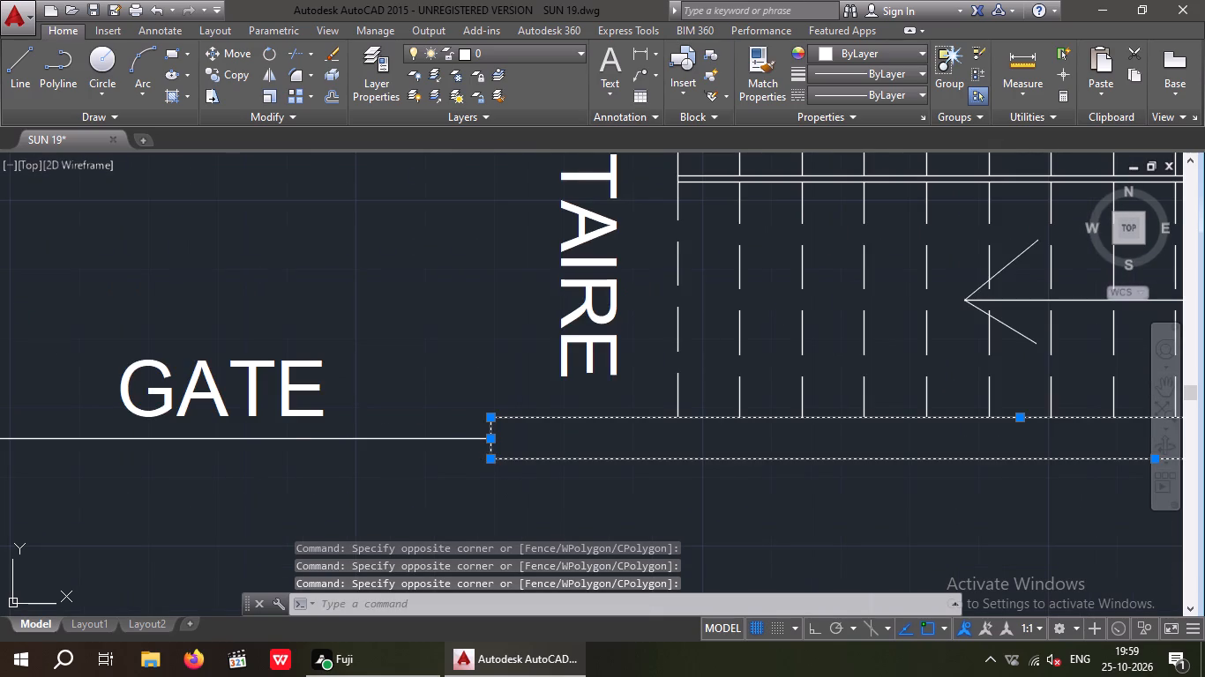
{"action": "middle_click_drag", "start_coordinate": [216, 468], "coordinate": [579, 490]}
{"action": "scroll", "coordinate": [385, 472], "scroll_direction": "up", "scroll_amount": 3}
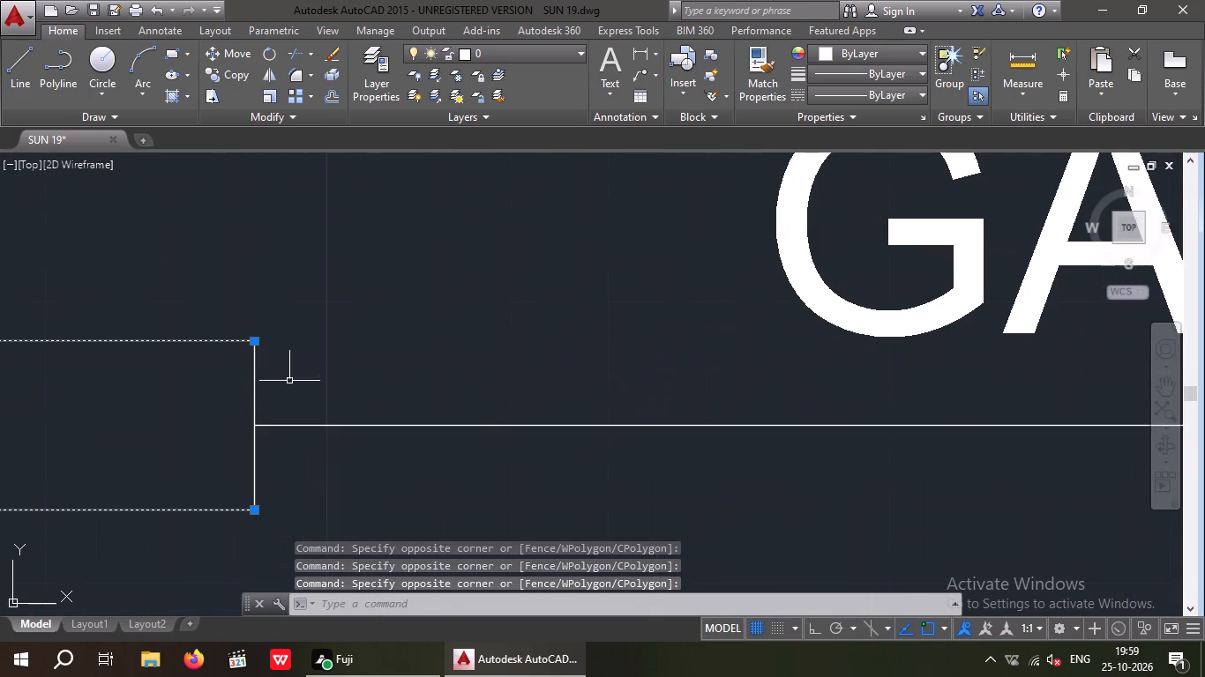
{"action": "left_click_drag", "start_coordinate": [304, 362], "coordinate": [216, 390]}
{"action": "left_click", "coordinate": [215, 390]}
{"action": "scroll", "coordinate": [226, 384], "scroll_direction": "down", "scroll_amount": 4}
{"action": "scroll", "coordinate": [608, 459], "scroll_direction": "down", "scroll_amount": 1}
{"action": "middle_click_drag", "start_coordinate": [569, 473], "coordinate": [448, 483]}
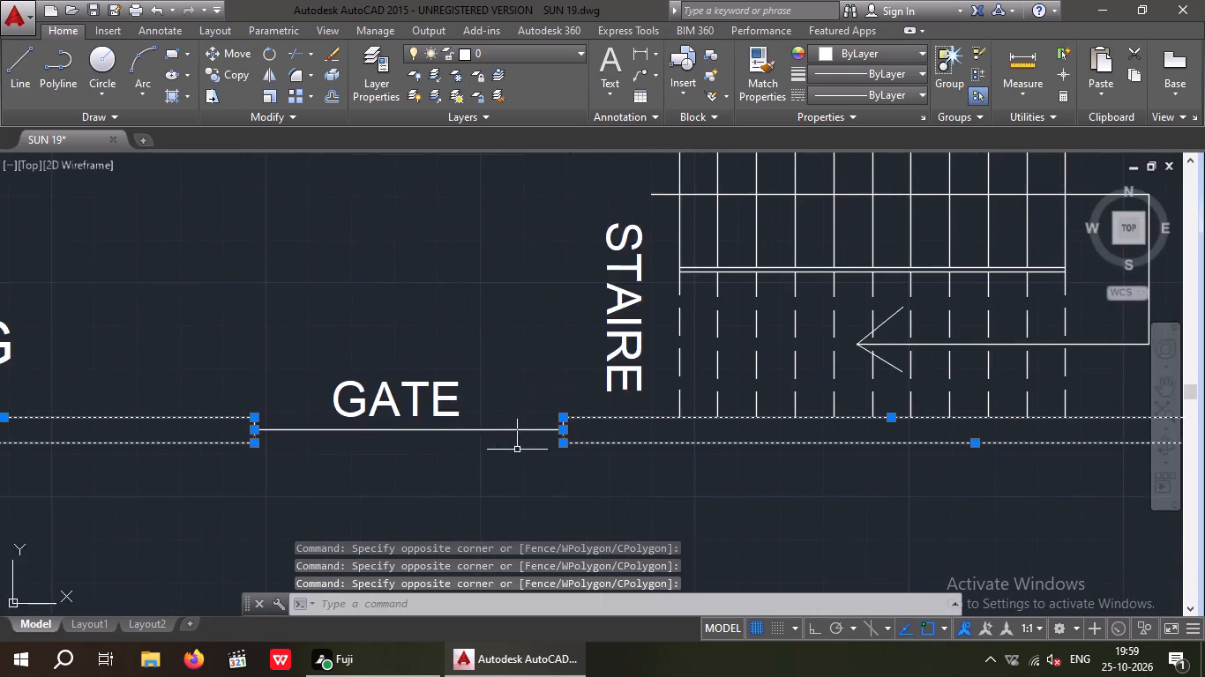
Add the right and rear compound wall lines to the selection and set the compound wall's colour to dark grey.
{"action": "scroll", "coordinate": [517, 450], "scroll_direction": "down", "scroll_amount": 3}
{"action": "middle_click_drag", "start_coordinate": [716, 472], "coordinate": [692, 533]}
{"action": "scroll", "coordinate": [716, 467], "scroll_direction": "up", "scroll_amount": 3}
{"action": "left_click_drag", "start_coordinate": [726, 418], "coordinate": [624, 468]}
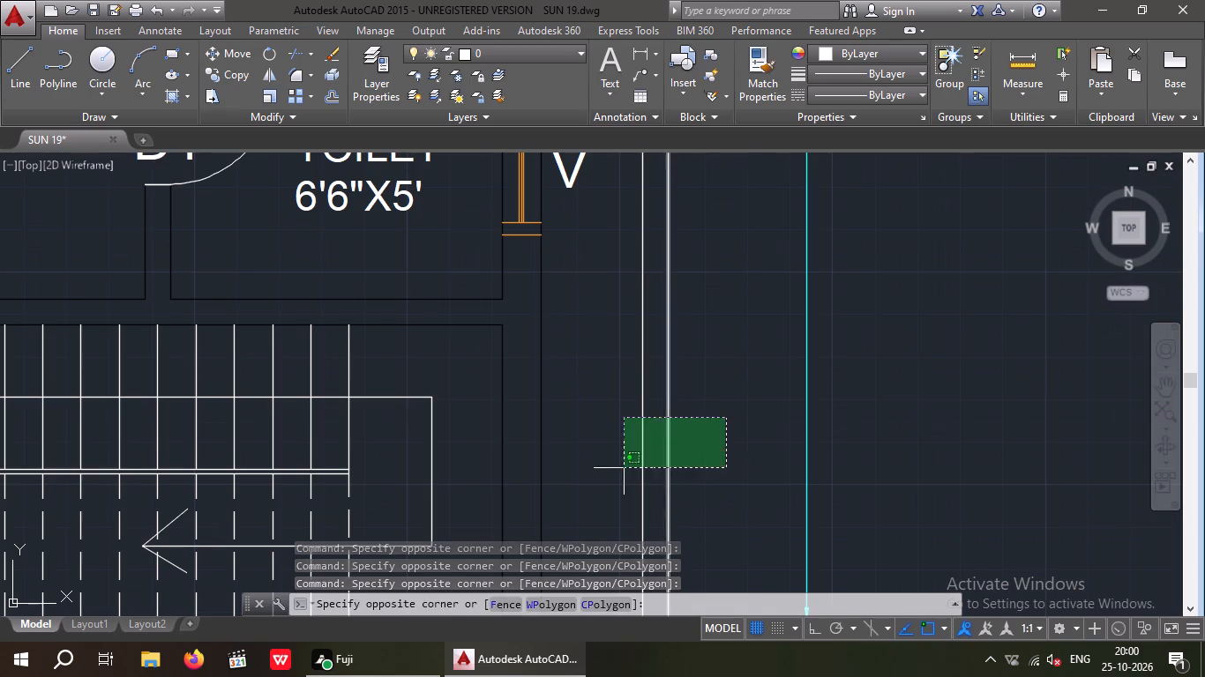
{"action": "left_click_drag", "start_coordinate": [624, 468], "coordinate": [610, 472]}
{"action": "left_click", "coordinate": [598, 475]}
{"action": "scroll", "coordinate": [623, 437], "scroll_direction": "down", "scroll_amount": 4}
{"action": "middle_click_drag", "start_coordinate": [701, 356], "coordinate": [682, 497]}
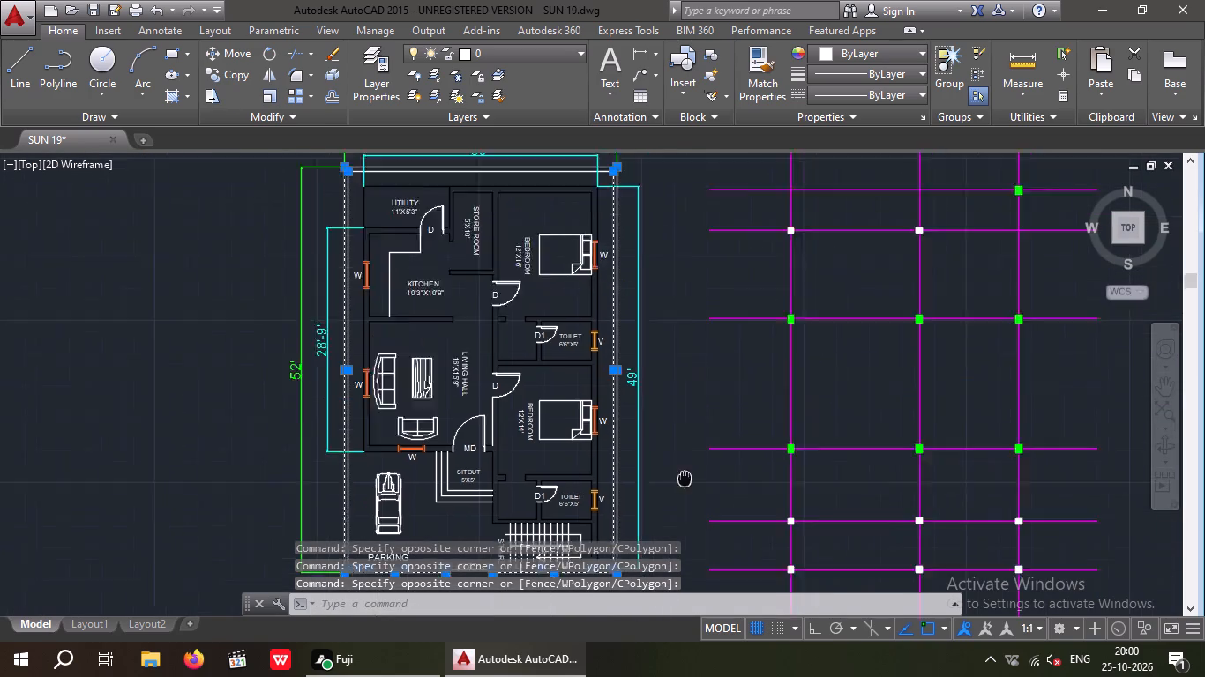
{"action": "middle_click_drag", "start_coordinate": [682, 497], "coordinate": [672, 543]}
{"action": "middle_click_drag", "start_coordinate": [654, 324], "coordinate": [651, 377]}
{"action": "scroll", "coordinate": [369, 311], "scroll_direction": "up", "scroll_amount": 4}
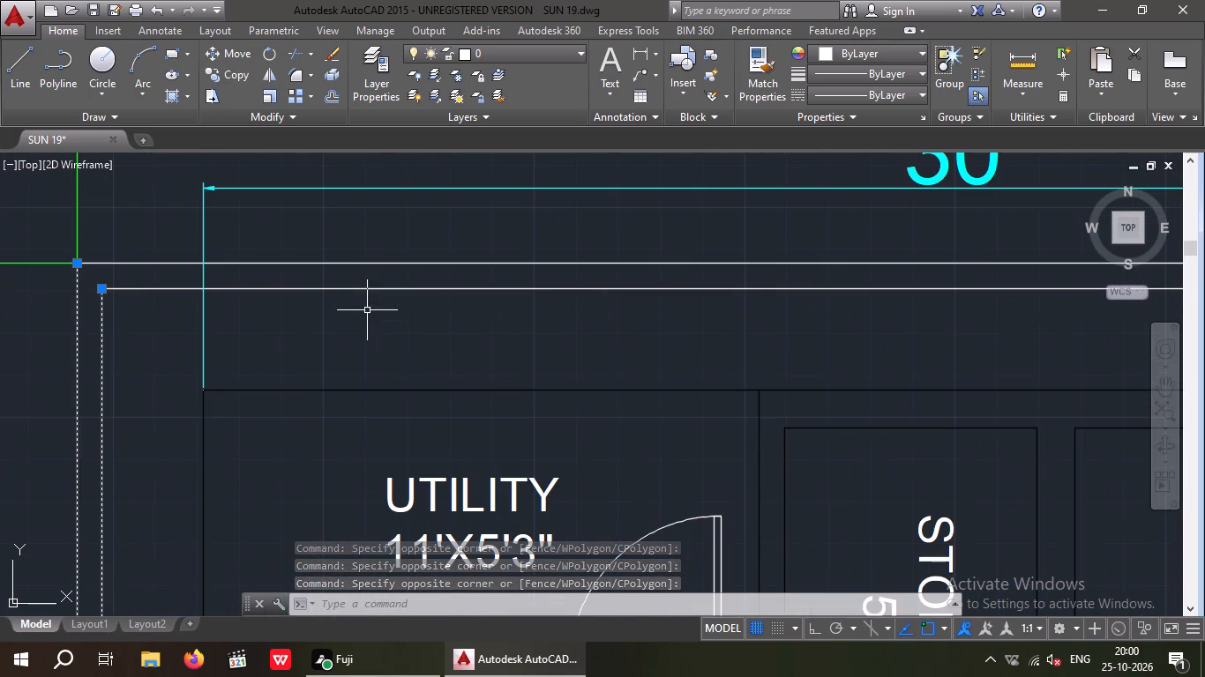
{"action": "left_click_drag", "start_coordinate": [406, 316], "coordinate": [385, 309]}
{"action": "left_click", "coordinate": [357, 232]}
{"action": "scroll", "coordinate": [355, 241], "scroll_direction": "down", "scroll_amount": 3}
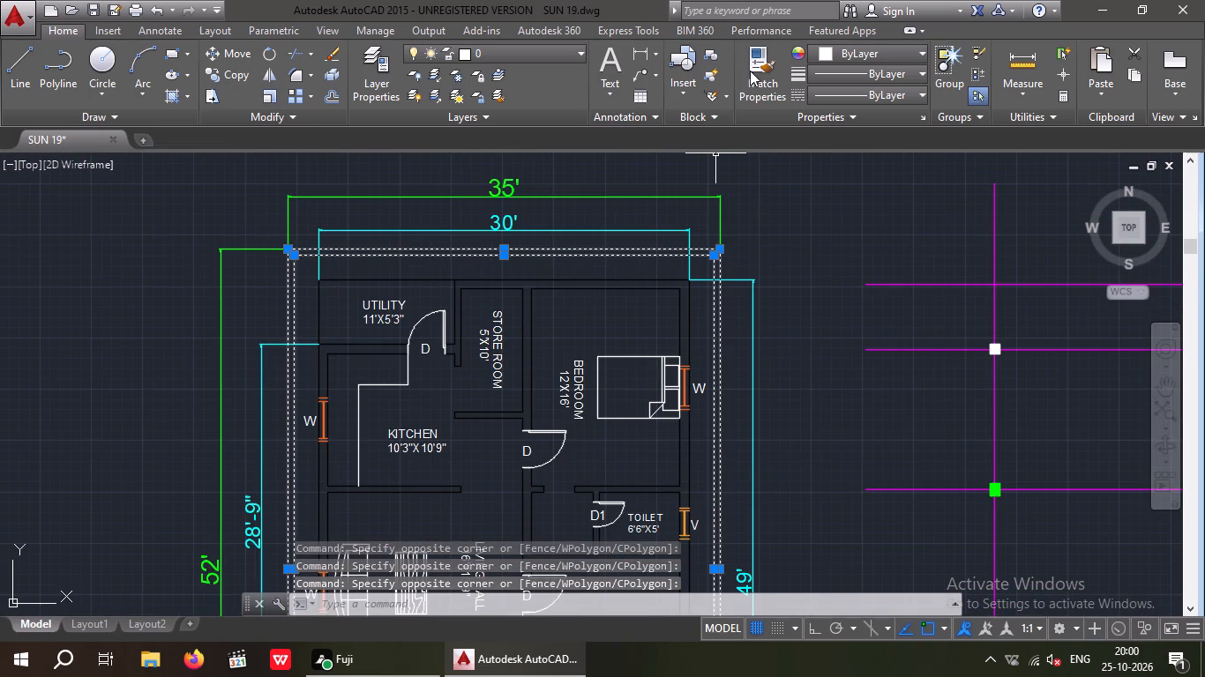
{"action": "left_click", "coordinate": [840, 55]}
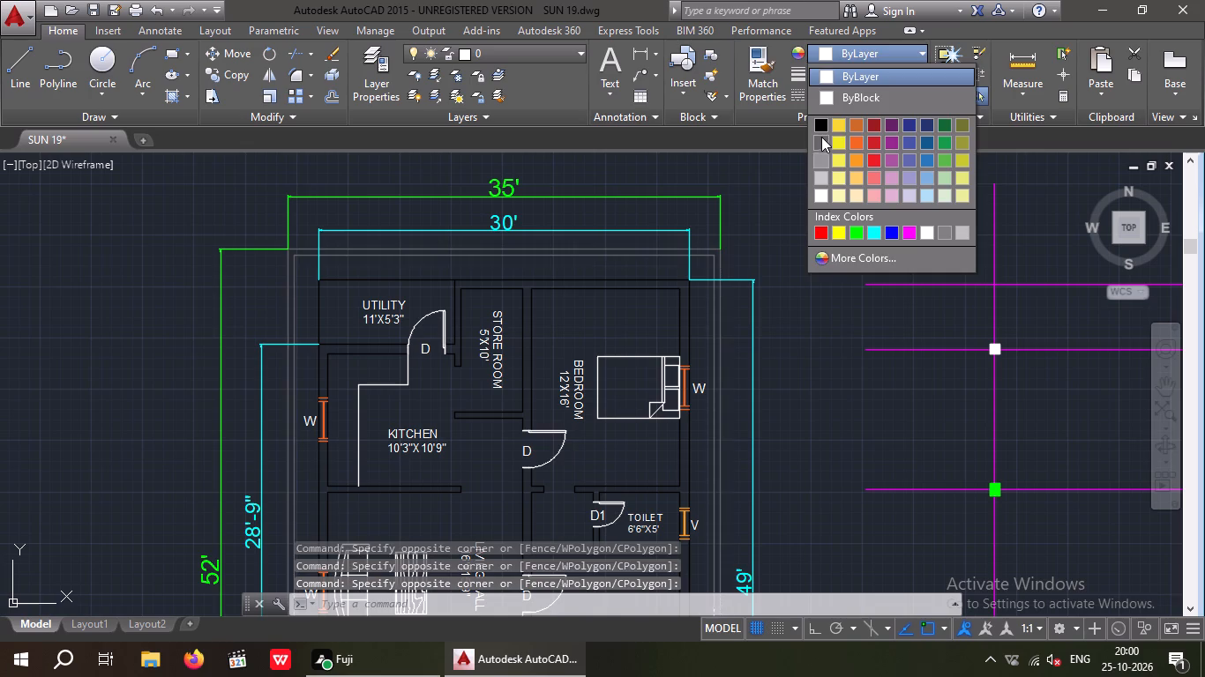
{"action": "left_click", "coordinate": [821, 136]}
{"action": "key", "text": "Escape"}
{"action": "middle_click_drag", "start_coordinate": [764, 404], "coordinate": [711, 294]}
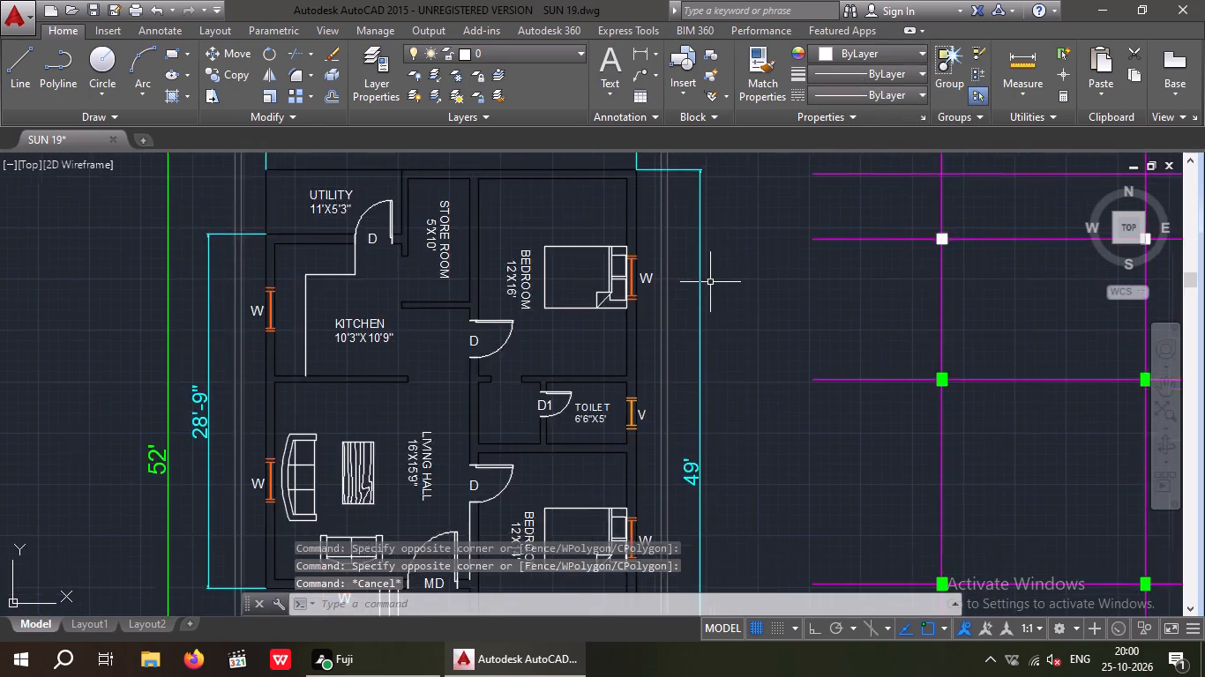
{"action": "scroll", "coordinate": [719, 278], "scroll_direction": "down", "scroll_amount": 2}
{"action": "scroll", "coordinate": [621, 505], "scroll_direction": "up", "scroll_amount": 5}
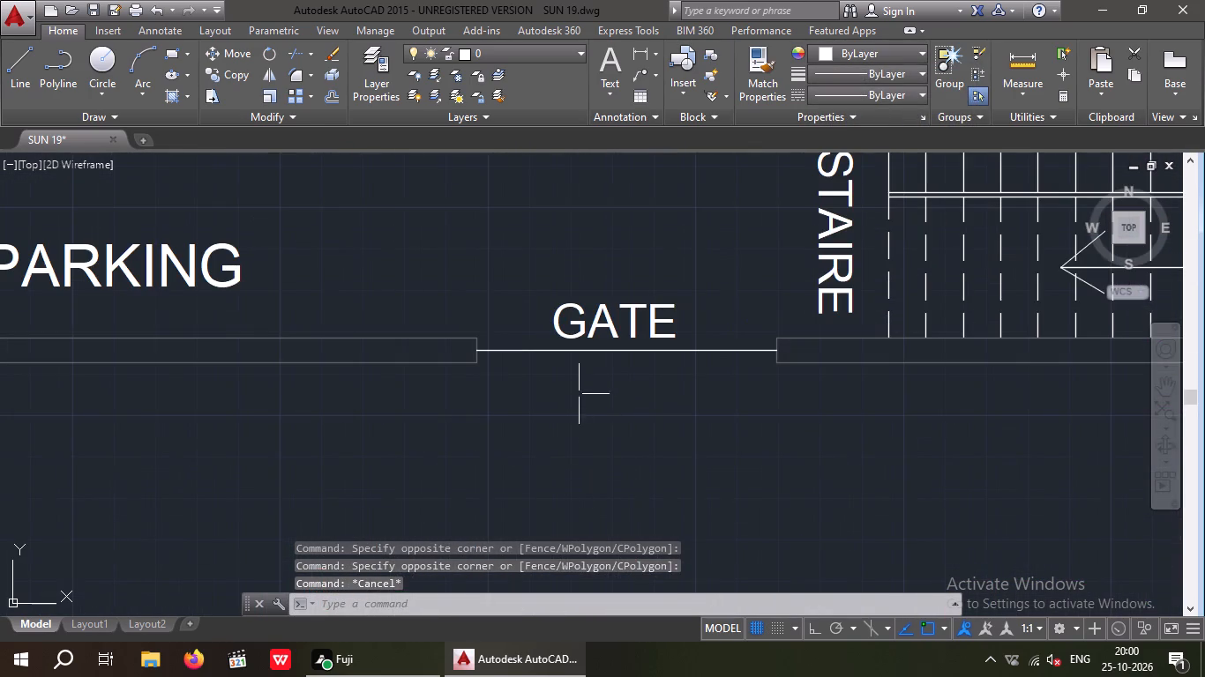
Set the colour of the gate line in the front compound wall to yellow.
{"action": "scroll", "coordinate": [511, 332], "scroll_direction": "up", "scroll_amount": 3}
{"action": "left_click_drag", "start_coordinate": [518, 455], "coordinate": [454, 409]}
{"action": "left_click", "coordinate": [445, 368]}
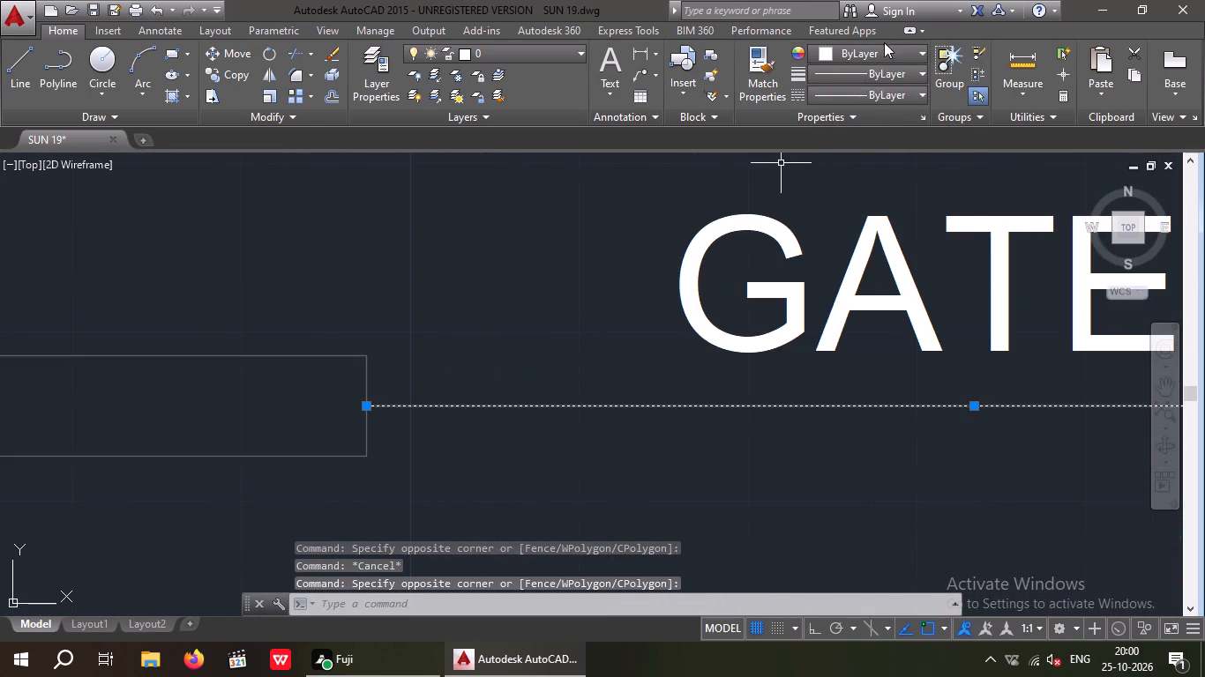
{"action": "left_click", "coordinate": [867, 52]}
{"action": "left_click", "coordinate": [842, 229]}
{"action": "key", "text": "Escape"}
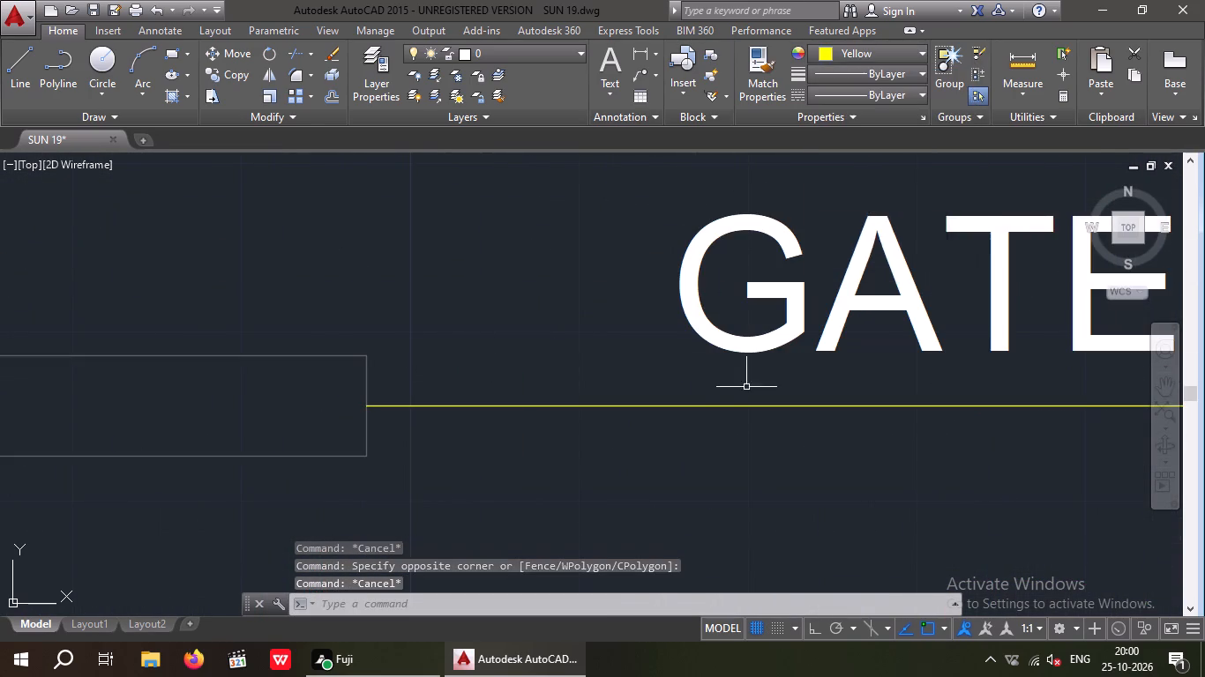
Select the staircase's direction arrow, including its arrowhead and turning lines, and set its colour to green.
{"action": "scroll", "coordinate": [719, 379], "scroll_direction": "down", "scroll_amount": 4}
{"action": "middle_click_drag", "start_coordinate": [761, 427], "coordinate": [639, 427]}
{"action": "scroll", "coordinate": [599, 432], "scroll_direction": "down", "scroll_amount": 2}
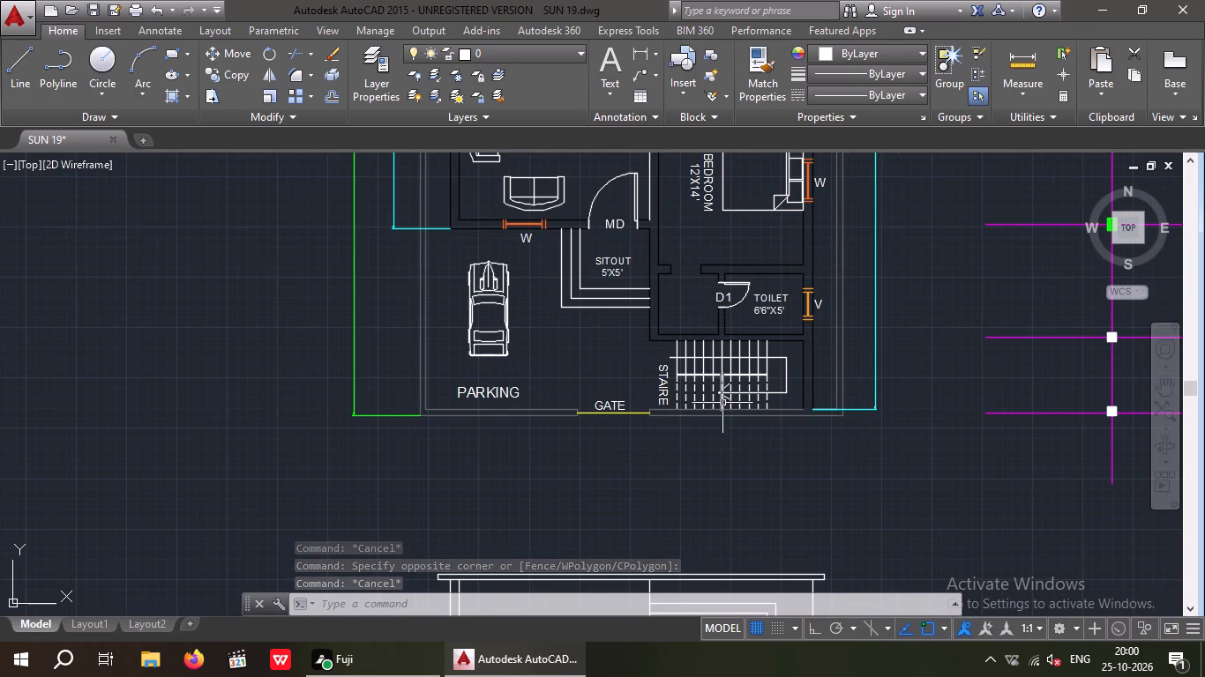
{"action": "scroll", "coordinate": [707, 393], "scroll_direction": "up", "scroll_amount": 7}
{"action": "left_click_drag", "start_coordinate": [809, 464], "coordinate": [797, 441]}
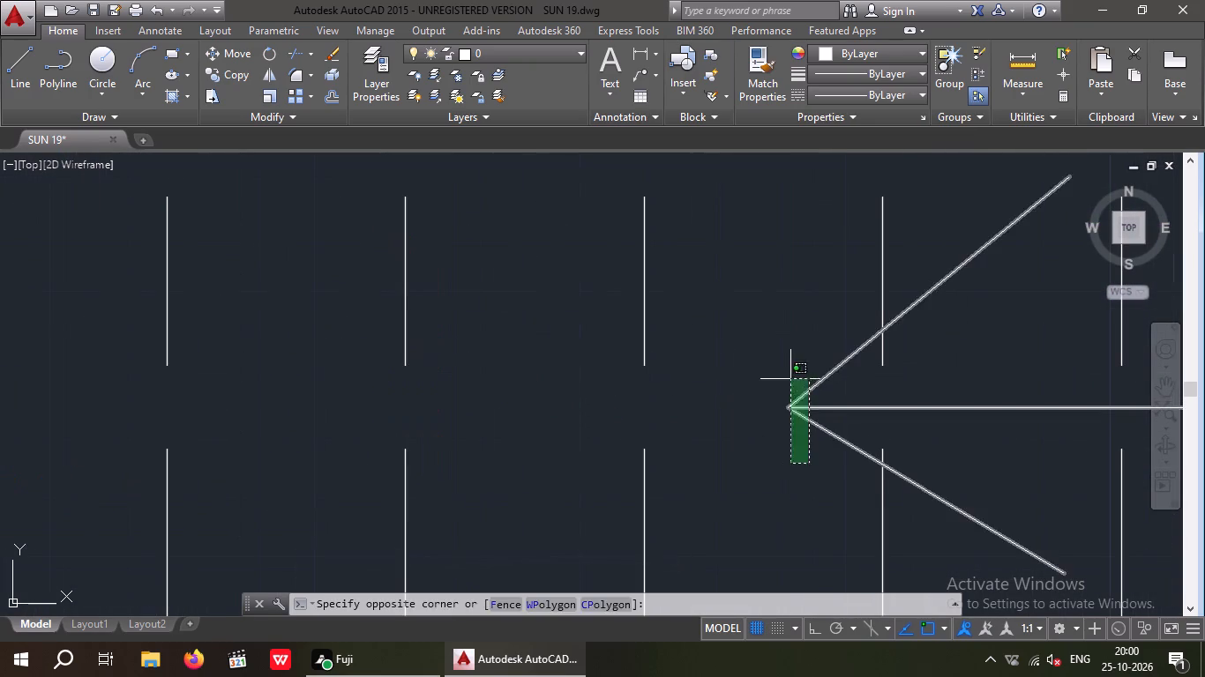
{"action": "left_click", "coordinate": [790, 379]}
{"action": "scroll", "coordinate": [790, 372], "scroll_direction": "down", "scroll_amount": 4}
{"action": "middle_click_drag", "start_coordinate": [1044, 306], "coordinate": [944, 380]}
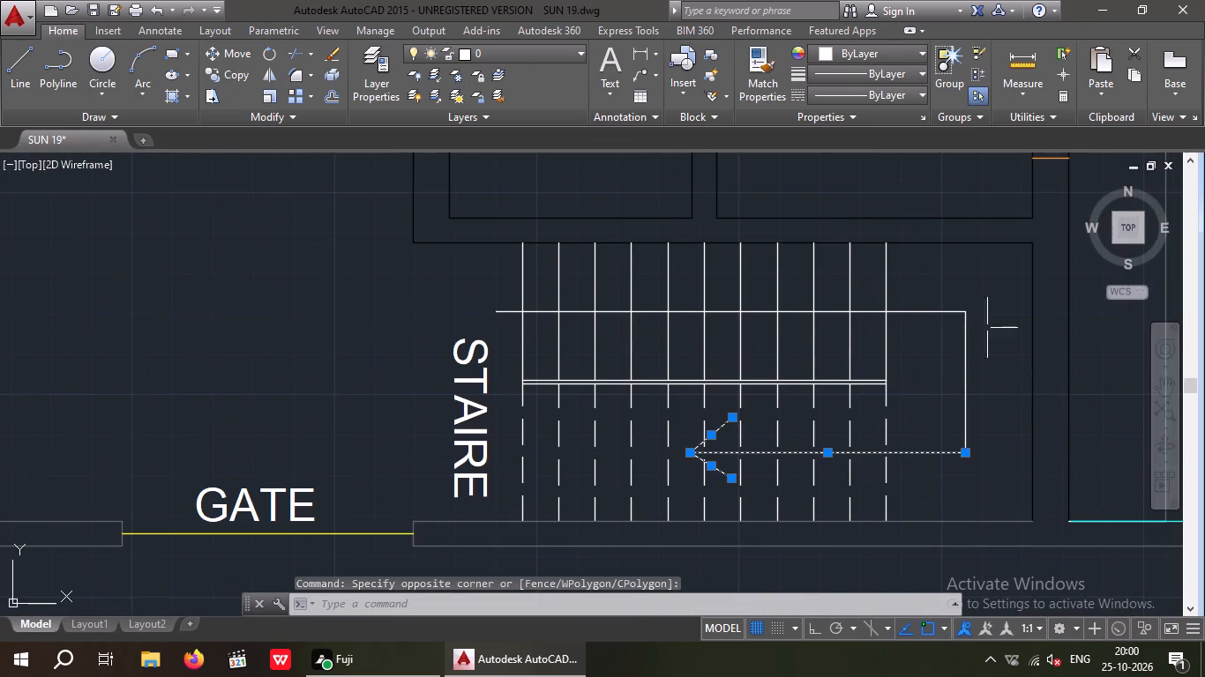
{"action": "left_click_drag", "start_coordinate": [986, 285], "coordinate": [945, 335]}
{"action": "left_click", "coordinate": [939, 340]}
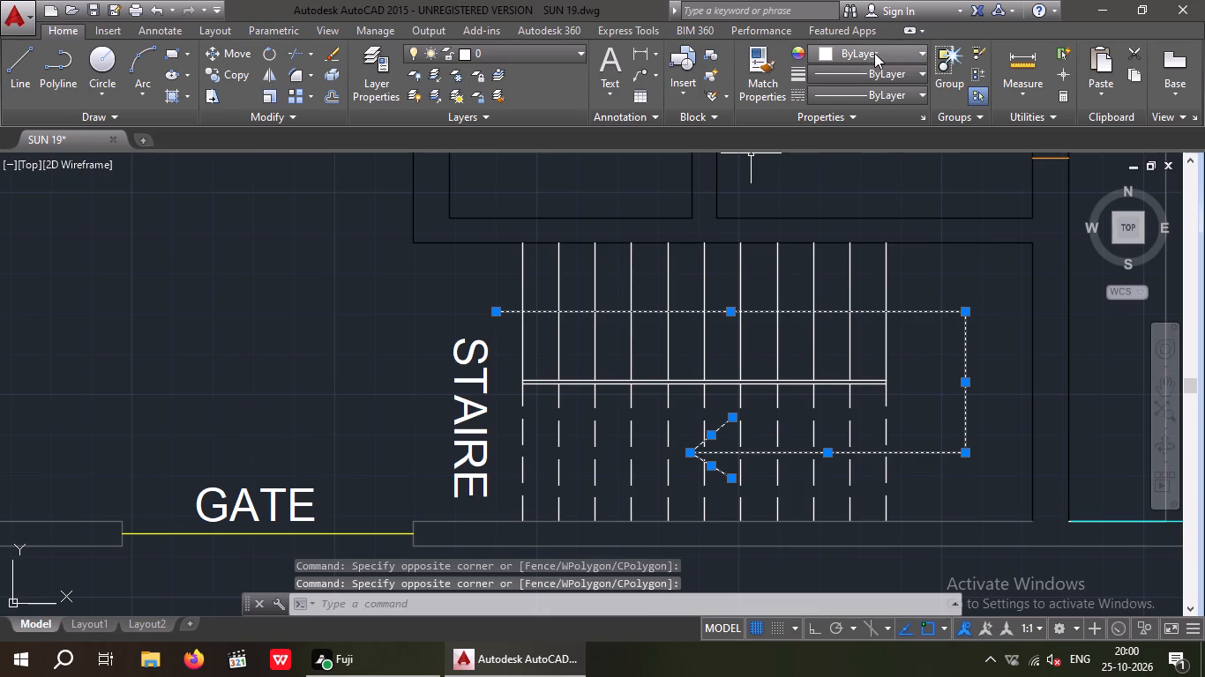
{"action": "left_click", "coordinate": [874, 52]}
{"action": "left_click", "coordinate": [856, 232]}
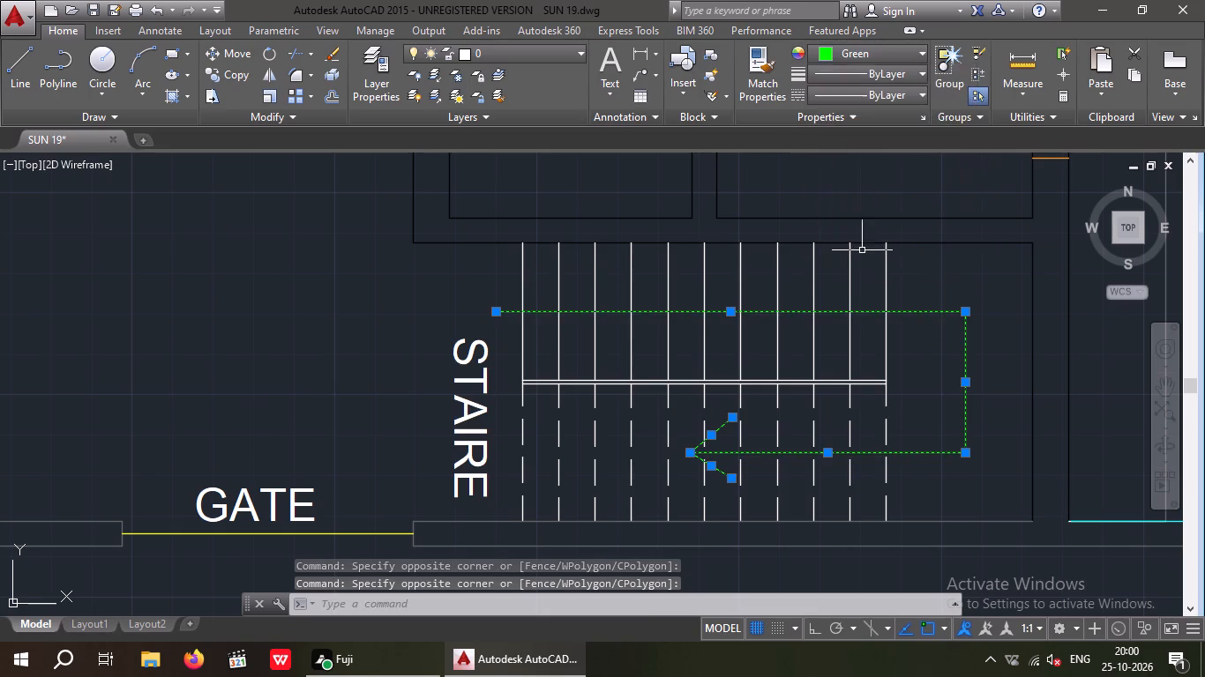
{"action": "key", "text": "Escape"}
{"action": "key", "text": "Escape"}
Set the colour of the STAIRE label beside the staircase to magenta.
{"action": "scroll", "coordinate": [862, 349], "scroll_direction": "up", "scroll_amount": 1}
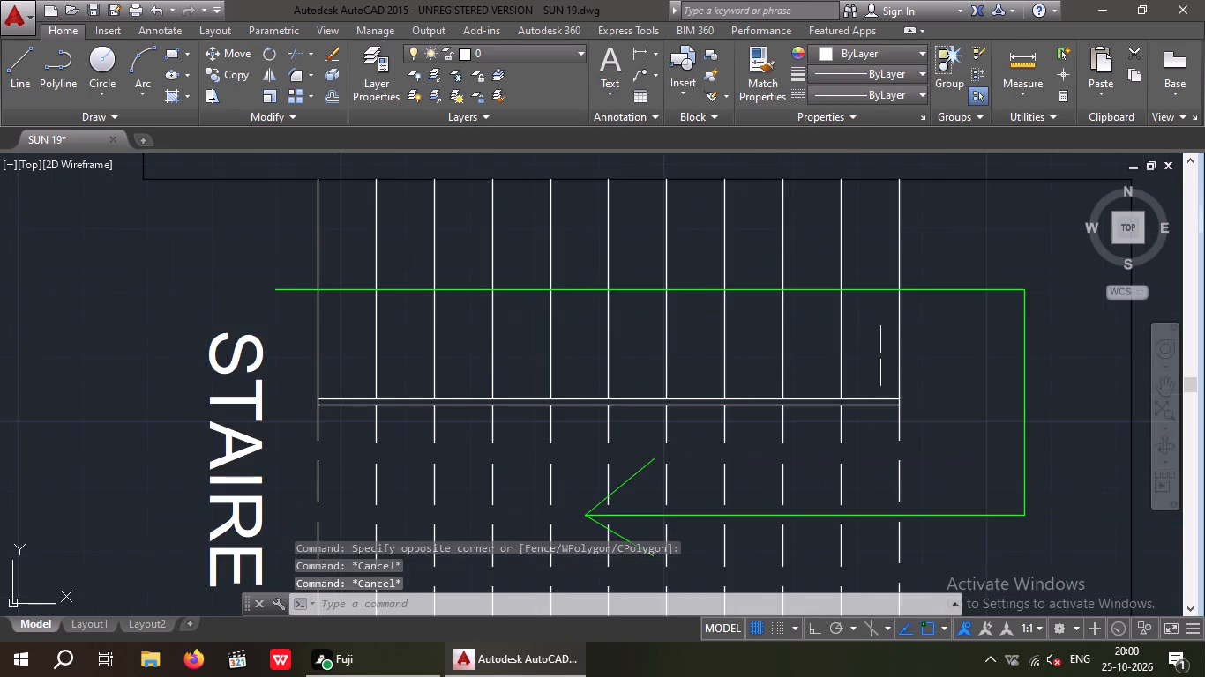
{"action": "scroll", "coordinate": [887, 334], "scroll_direction": "down", "scroll_amount": 4}
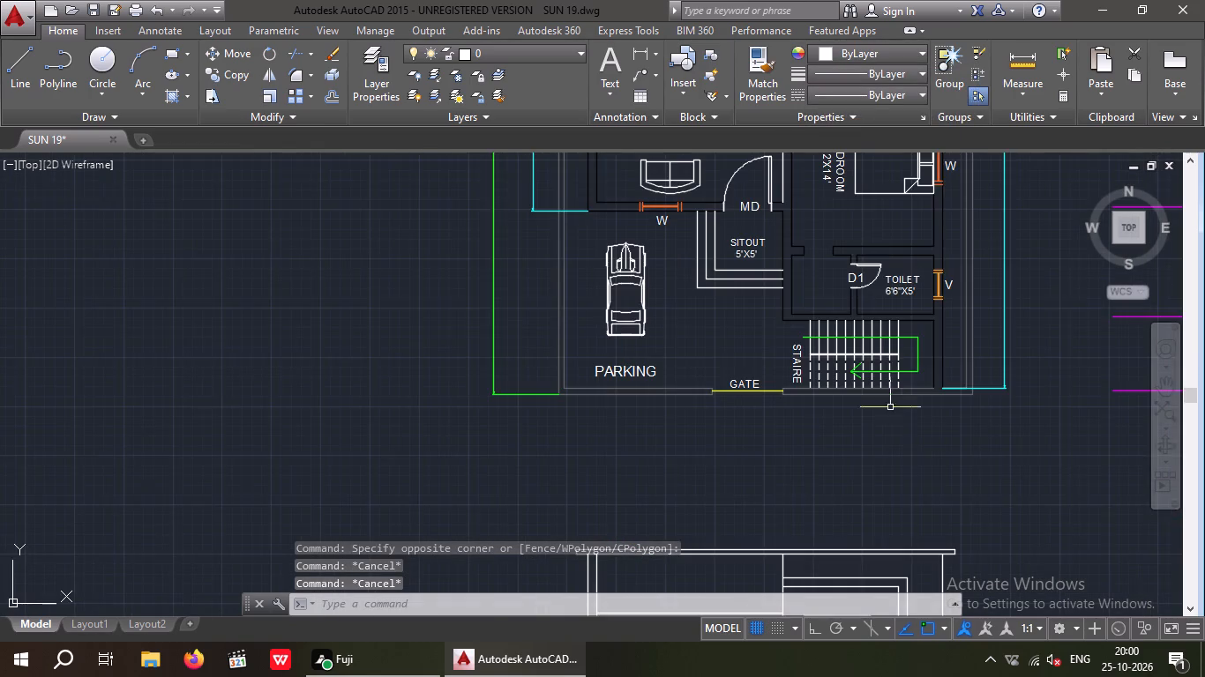
{"action": "middle_click_drag", "start_coordinate": [887, 428], "coordinate": [842, 453]}
{"action": "scroll", "coordinate": [762, 383], "scroll_direction": "up", "scroll_amount": 3}
{"action": "left_click_drag", "start_coordinate": [749, 353], "coordinate": [702, 424]}
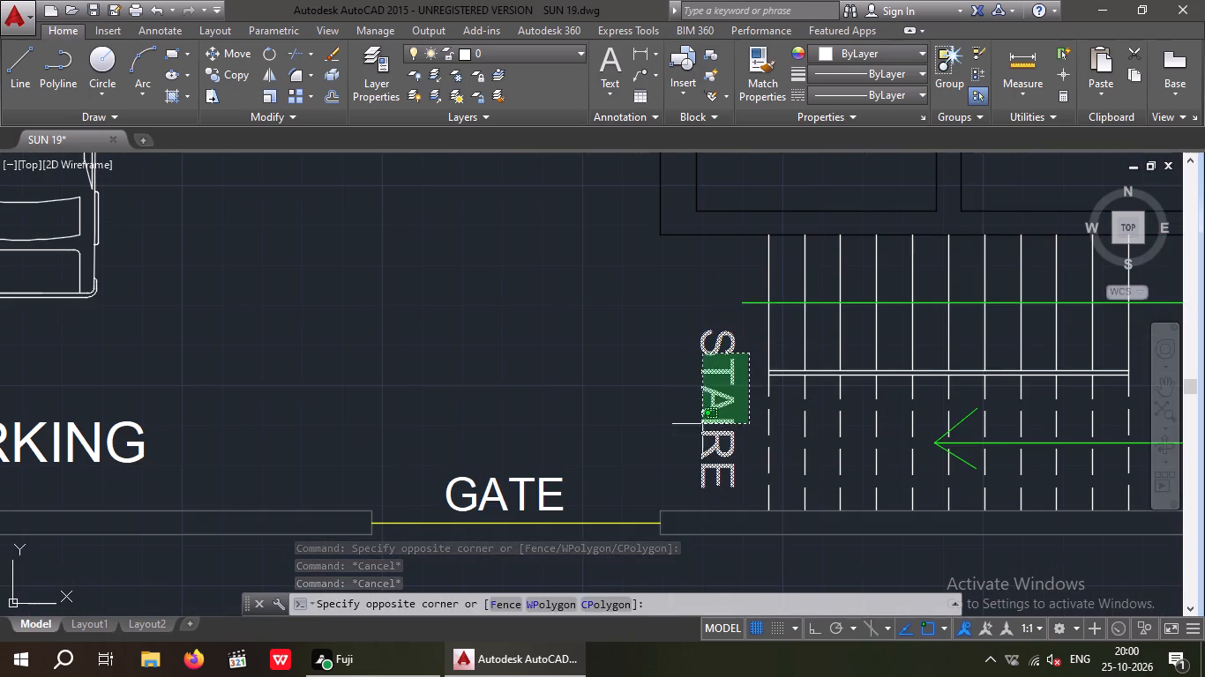
{"action": "left_click_drag", "start_coordinate": [702, 424], "coordinate": [692, 431]}
{"action": "left_click", "coordinate": [688, 428]}
{"action": "scroll", "coordinate": [697, 387], "scroll_direction": "down", "scroll_amount": 4}
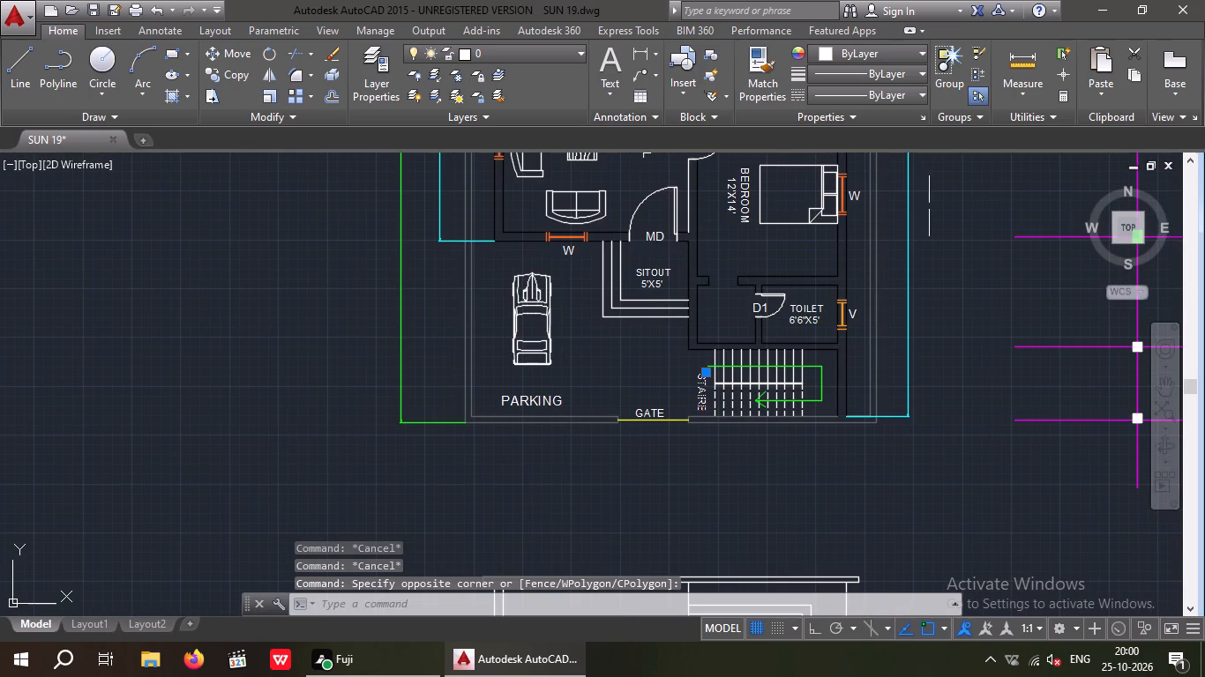
{"action": "left_click", "coordinate": [861, 56]}
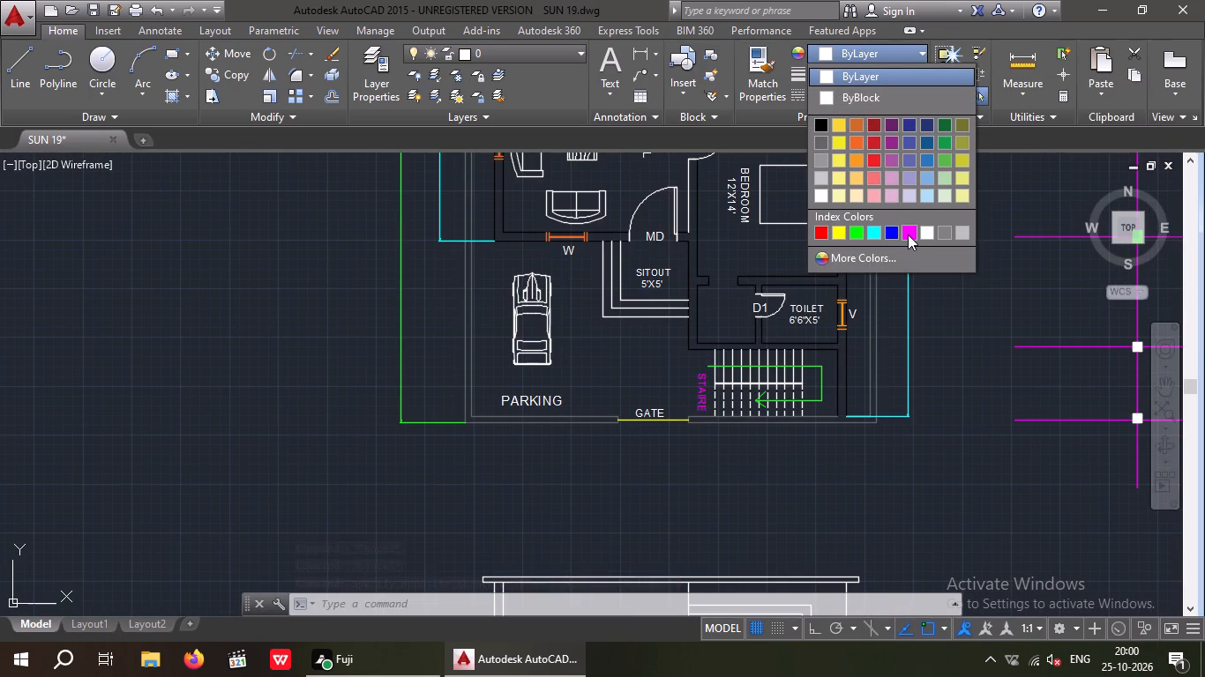
{"action": "left_click", "coordinate": [908, 234]}
{"action": "key", "text": "Escape"}
Set the labels of both toilets, both bedrooms, sitout, living hall, kitchen, store room and utility to yellow.
{"action": "middle_click_drag", "start_coordinate": [866, 345], "coordinate": [787, 402]}
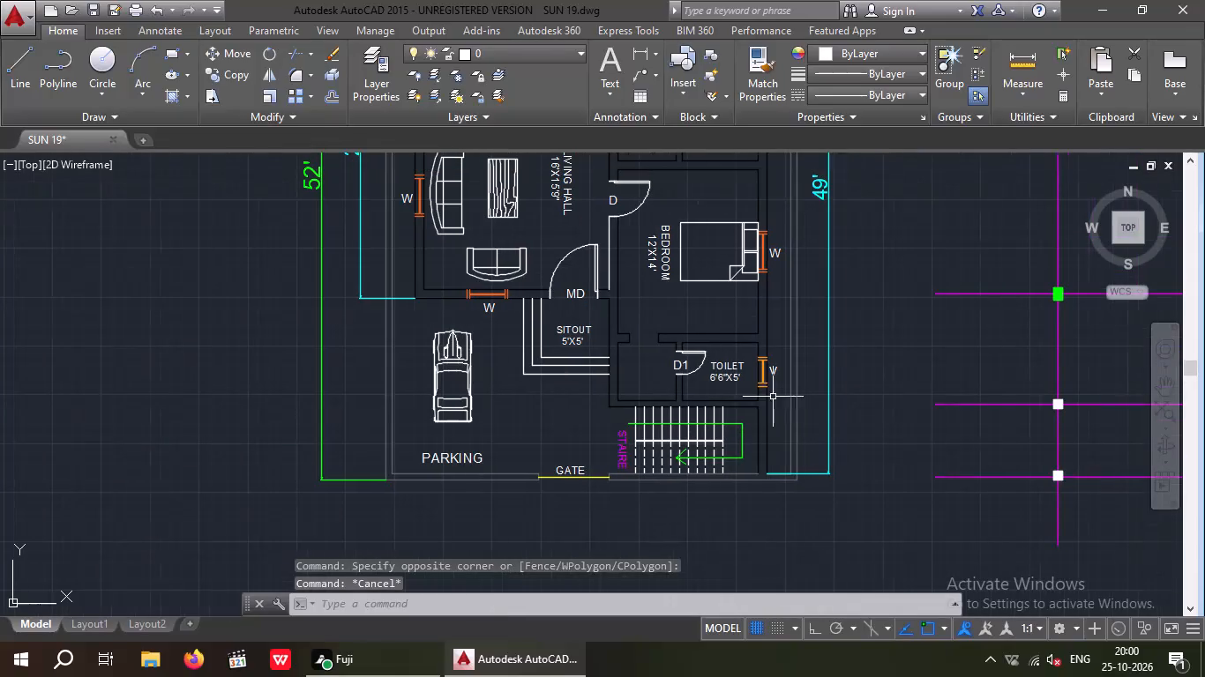
{"action": "left_click", "coordinate": [730, 378]}
{"action": "left_click", "coordinate": [663, 260]}
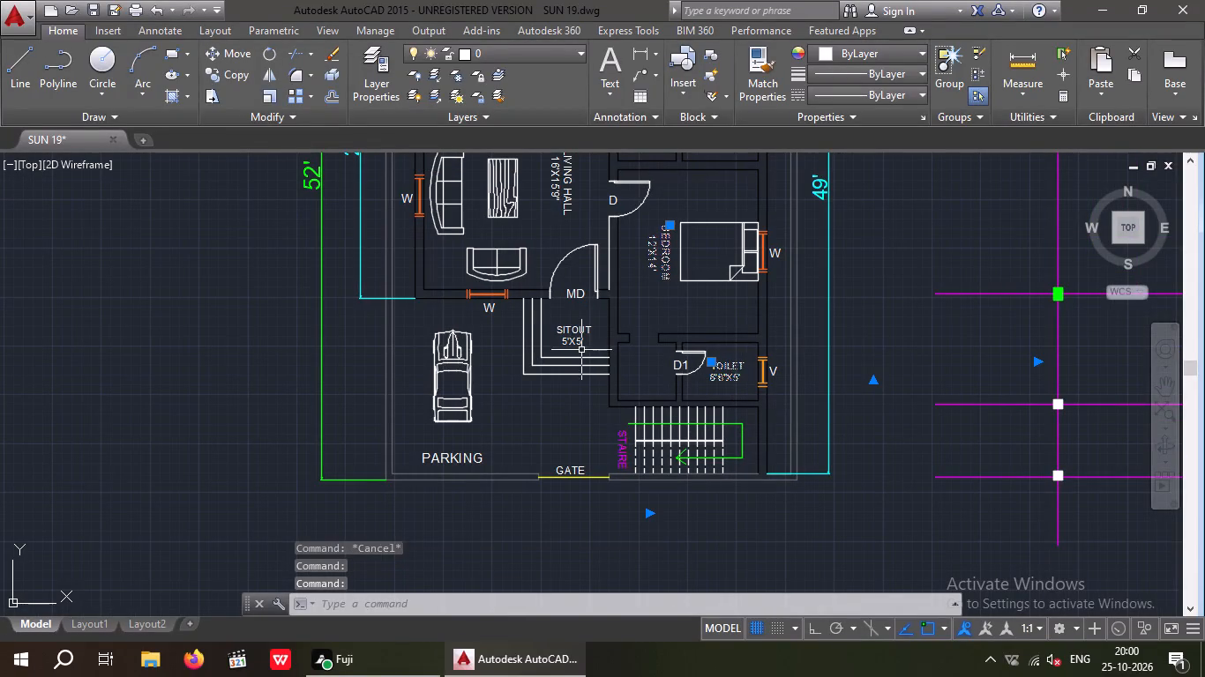
{"action": "left_click", "coordinate": [578, 335]}
{"action": "middle_click_drag", "start_coordinate": [583, 362], "coordinate": [580, 470]}
{"action": "left_click", "coordinate": [559, 295]}
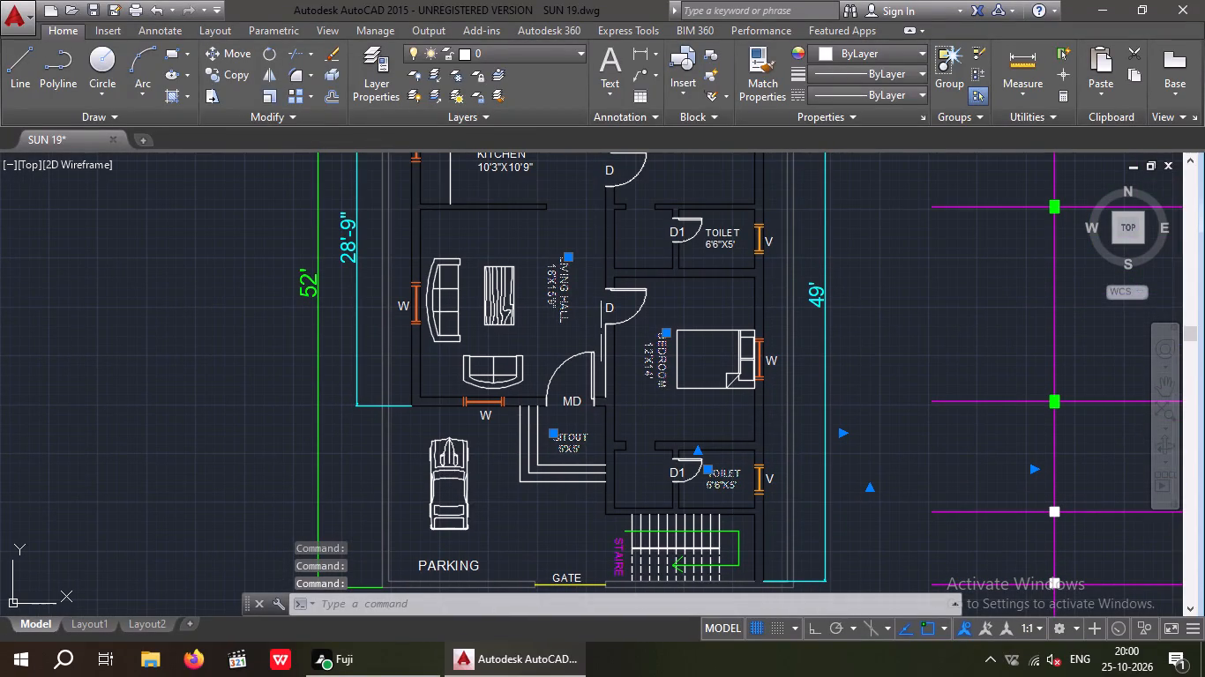
{"action": "left_click", "coordinate": [727, 241]}
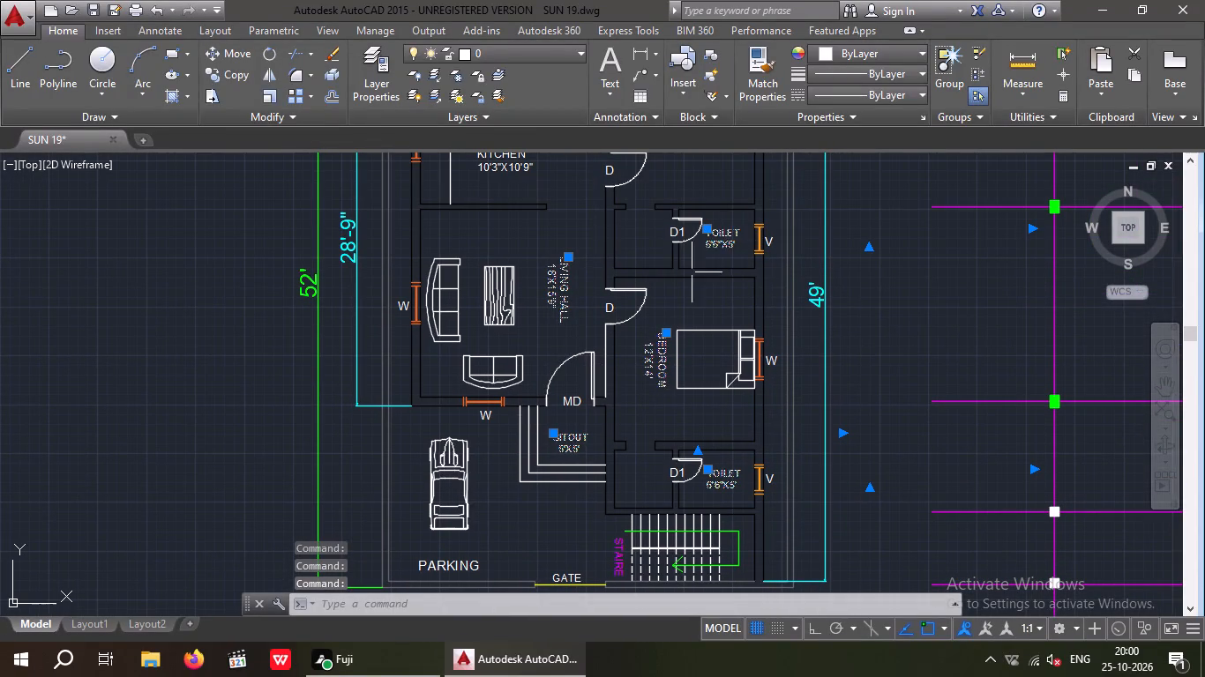
{"action": "middle_click_drag", "start_coordinate": [572, 238], "coordinate": [577, 416]}
{"action": "left_click", "coordinate": [512, 341]}
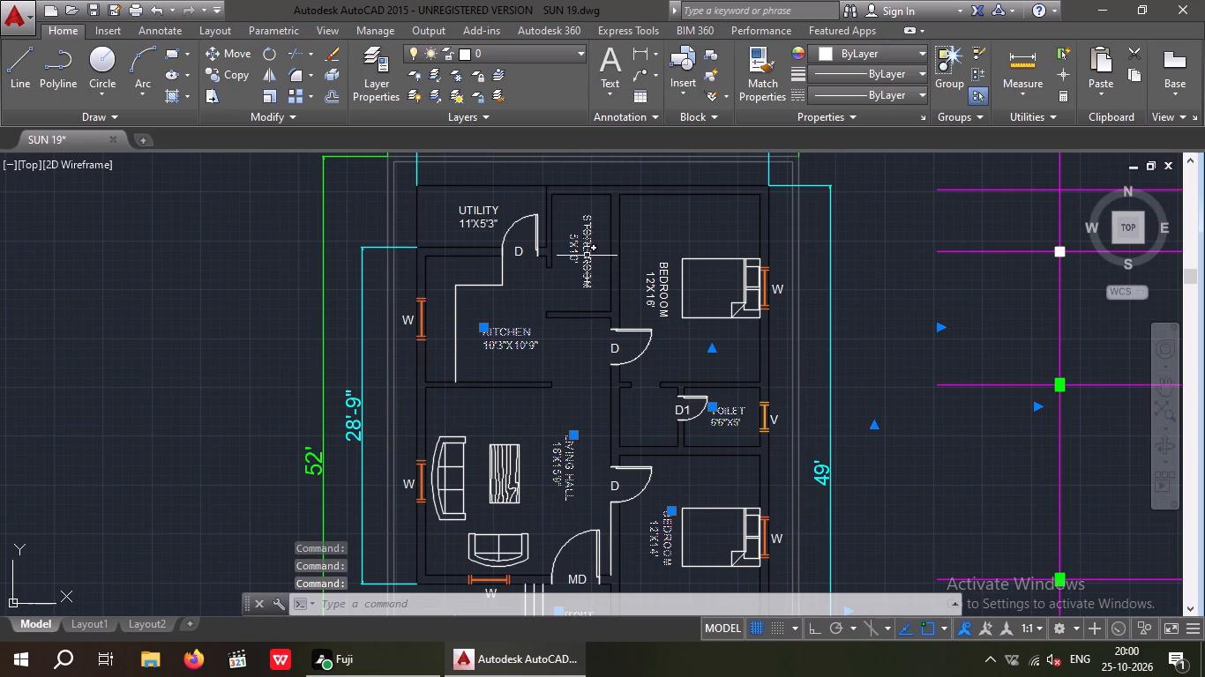
{"action": "left_click", "coordinate": [587, 256]}
{"action": "left_click", "coordinate": [657, 290]}
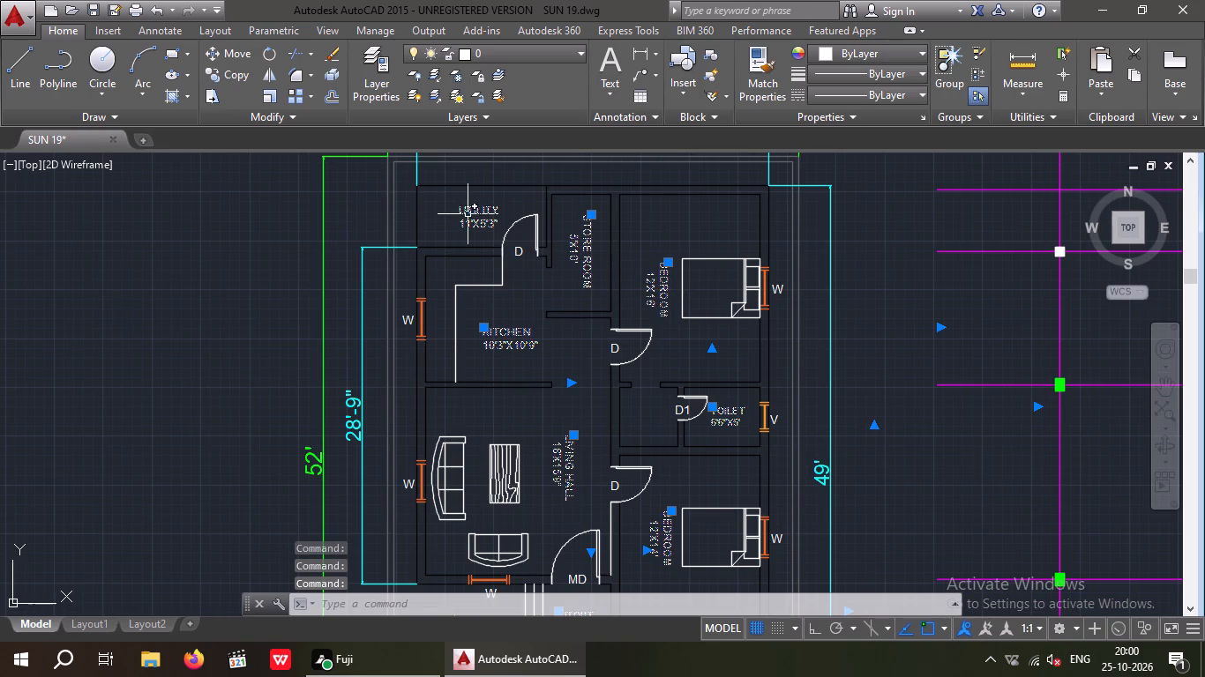
{"action": "left_click", "coordinate": [468, 214]}
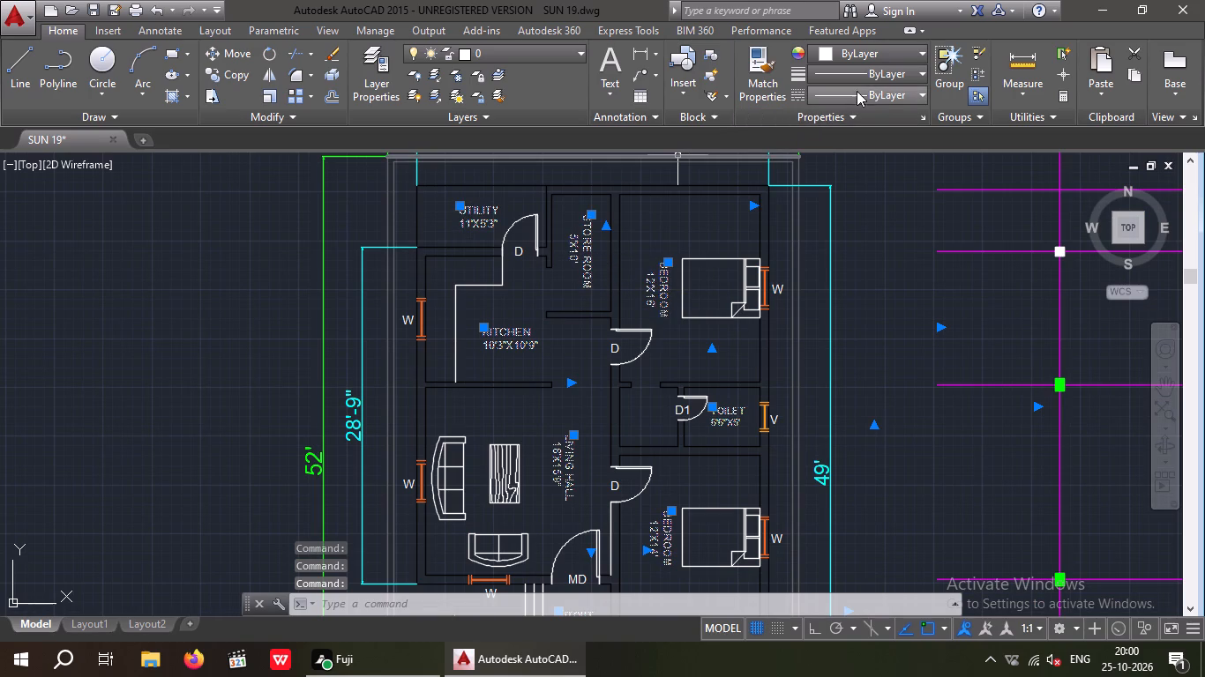
{"action": "left_click", "coordinate": [855, 54]}
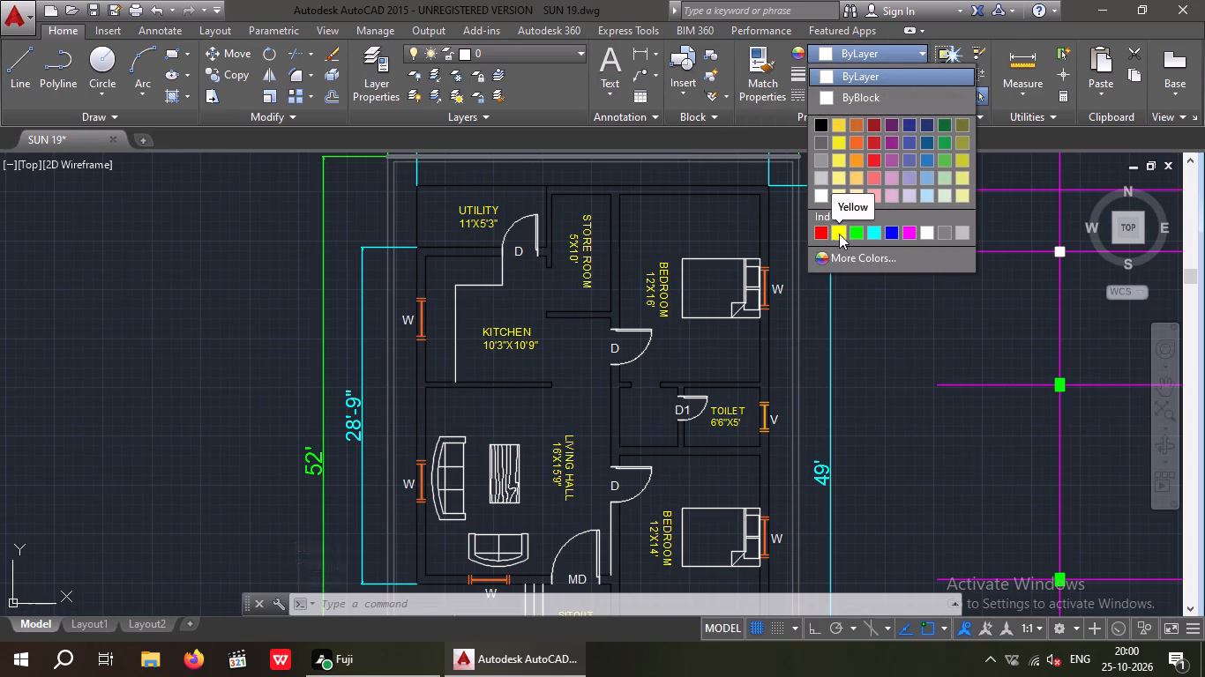
{"action": "left_click", "coordinate": [843, 232]}
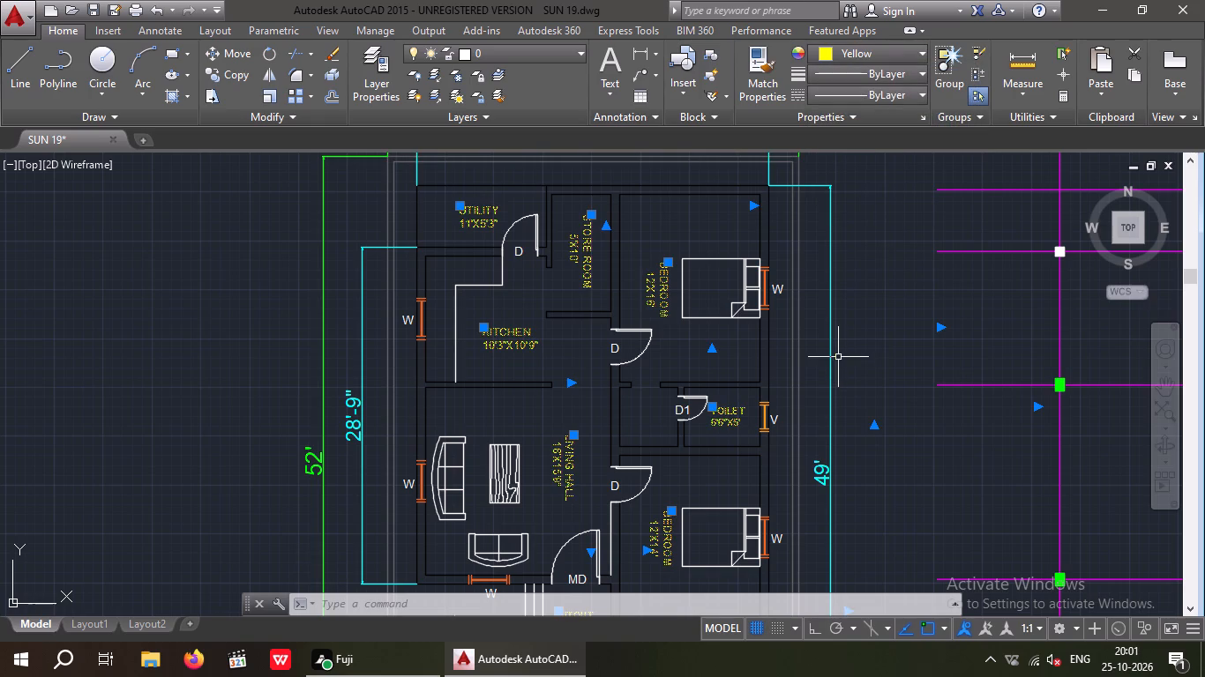
{"action": "key", "text": "Escape"}
{"action": "key", "text": "Escape"}
Select the W window labels beside the 12'X16' bedroom, the kitchen and the living hall's left wall.
{"action": "scroll", "coordinate": [769, 295], "scroll_direction": "up", "scroll_amount": 3}
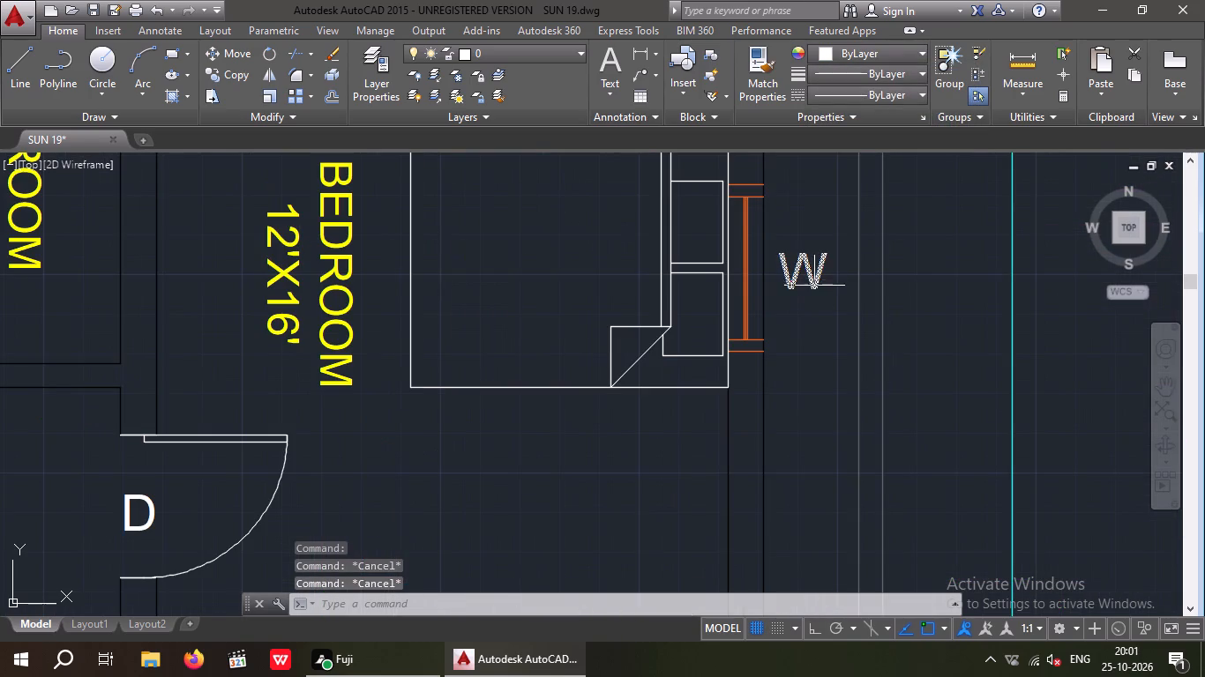
{"action": "left_click", "coordinate": [815, 275]}
{"action": "scroll", "coordinate": [815, 275], "scroll_direction": "down", "scroll_amount": 4}
{"action": "scroll", "coordinate": [440, 311], "scroll_direction": "up", "scroll_amount": 1}
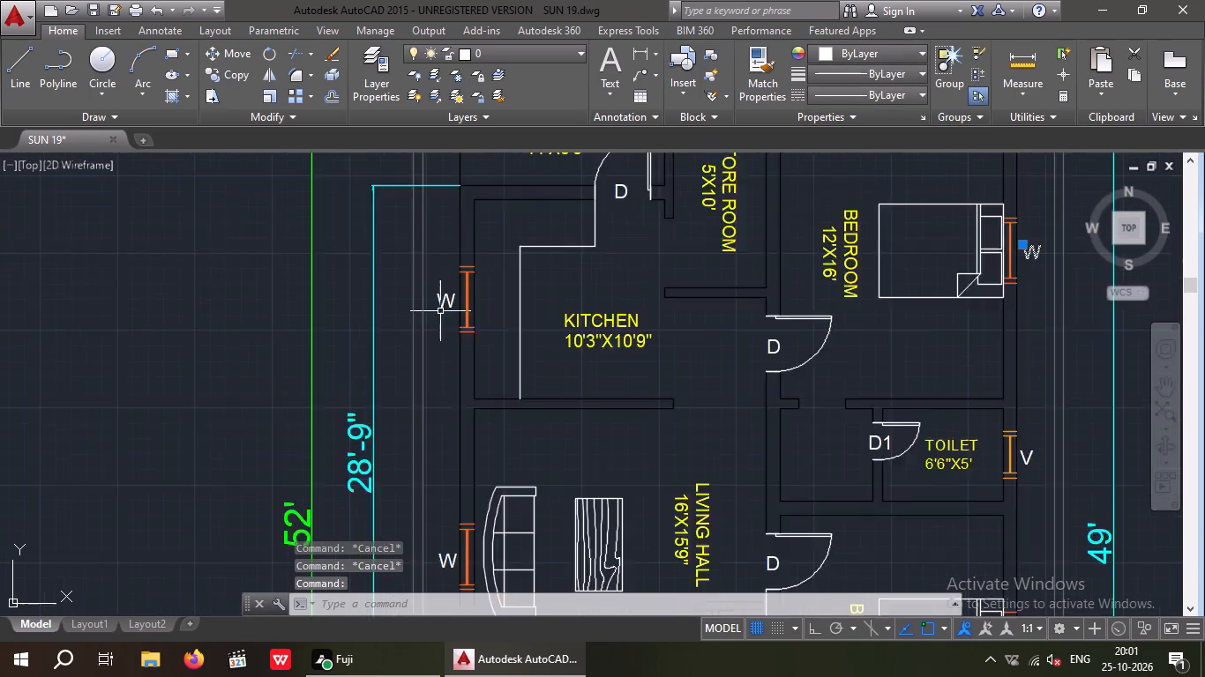
{"action": "scroll", "coordinate": [440, 310], "scroll_direction": "up", "scroll_amount": 1}
{"action": "left_click", "coordinate": [452, 298]}
{"action": "scroll", "coordinate": [458, 283], "scroll_direction": "down", "scroll_amount": 4}
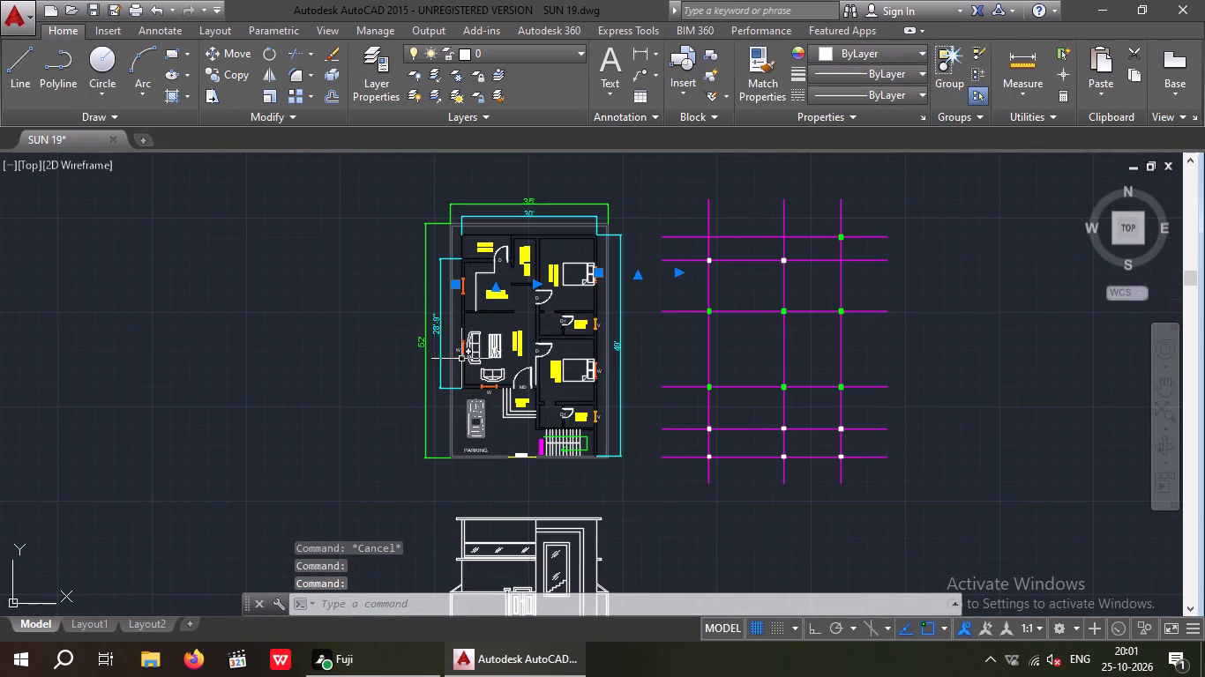
{"action": "scroll", "coordinate": [455, 353], "scroll_direction": "up", "scroll_amount": 4}
{"action": "left_click", "coordinate": [464, 326]}
{"action": "scroll", "coordinate": [466, 324], "scroll_direction": "down", "scroll_amount": 4}
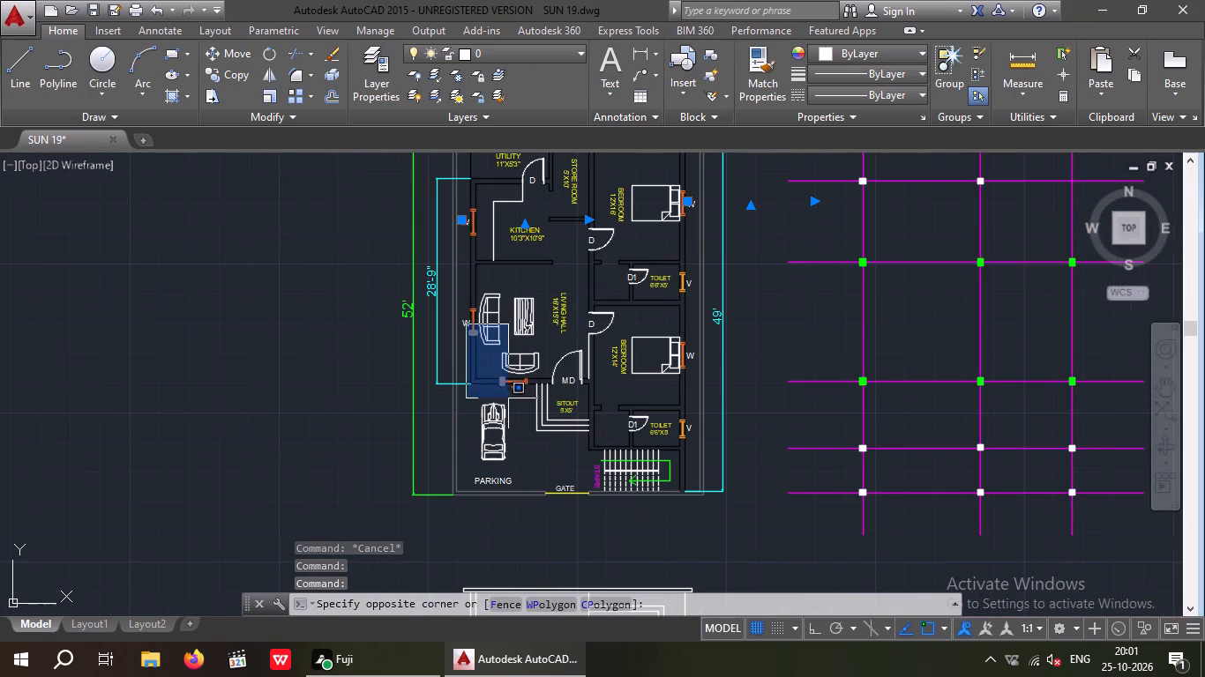
{"action": "scroll", "coordinate": [464, 320], "scroll_direction": "up", "scroll_amount": 2}
{"action": "left_click", "coordinate": [461, 328]}
{"action": "scroll", "coordinate": [461, 328], "scroll_direction": "up", "scroll_amount": 3}
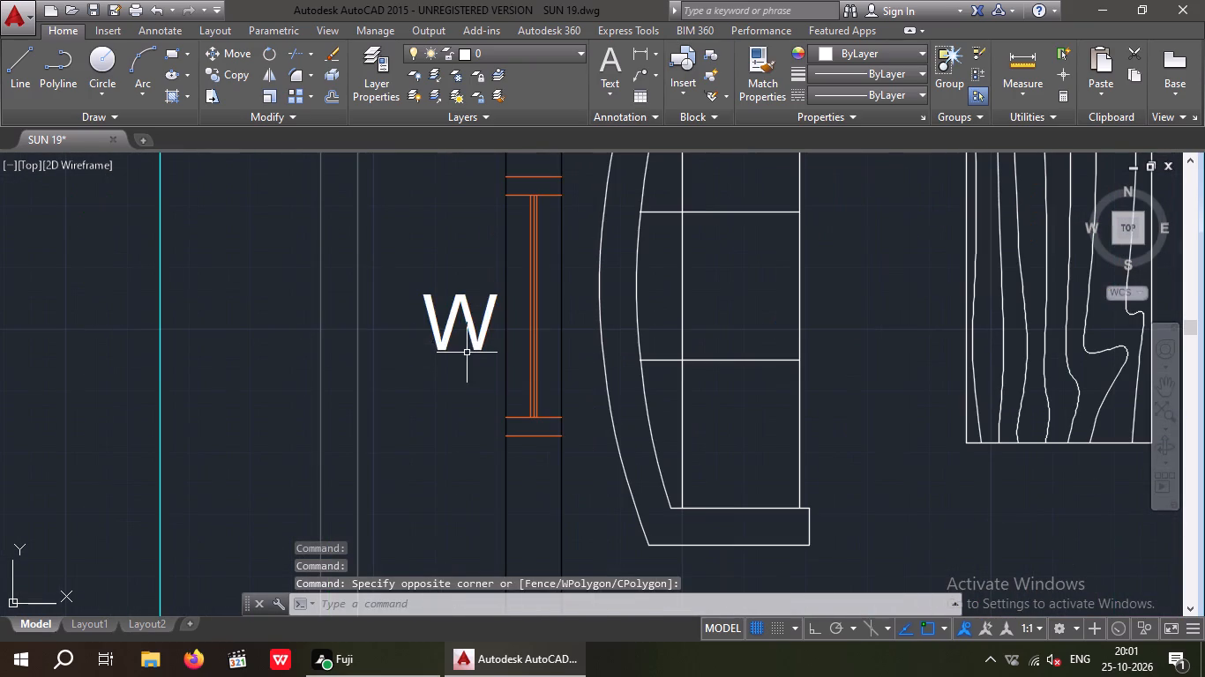
{"action": "left_click_drag", "start_coordinate": [467, 355], "coordinate": [449, 351]}
{"action": "left_click", "coordinate": [439, 313]}
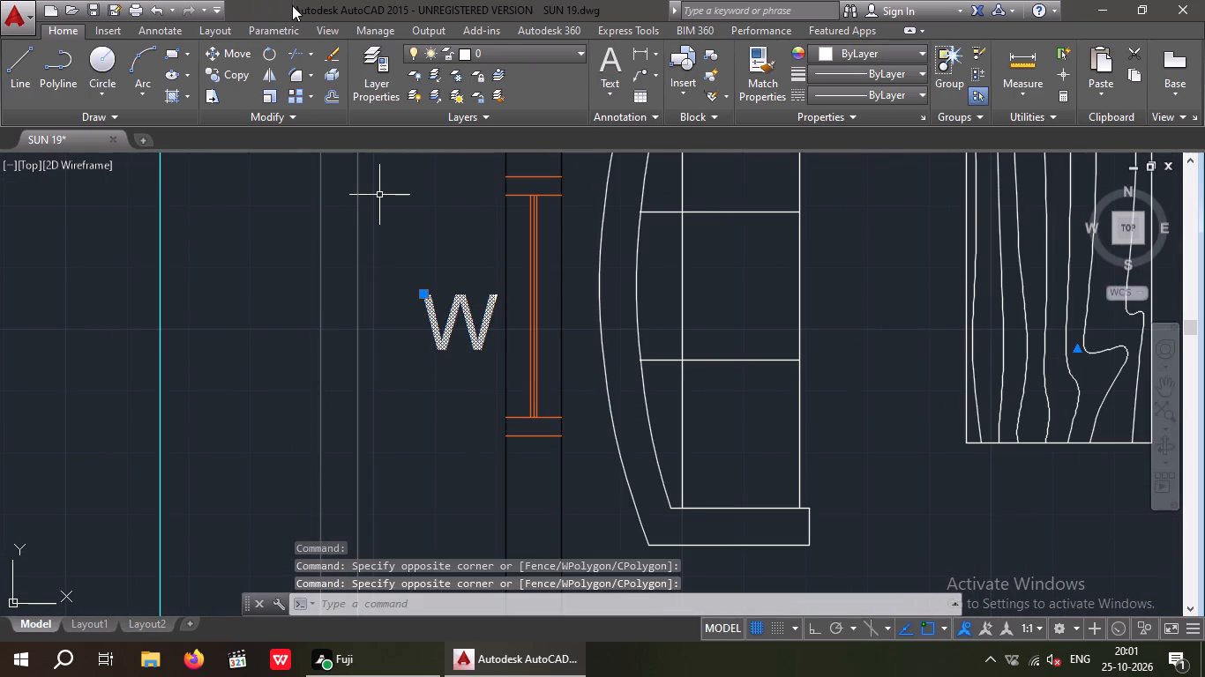
Add the W labels of the living hall's front window and the 12'X14' bedroom, and set all selected labels to magenta.
{"action": "scroll", "coordinate": [329, 96], "scroll_direction": "down", "scroll_amount": 5}
{"action": "scroll", "coordinate": [386, 260], "scroll_direction": "down", "scroll_amount": 3}
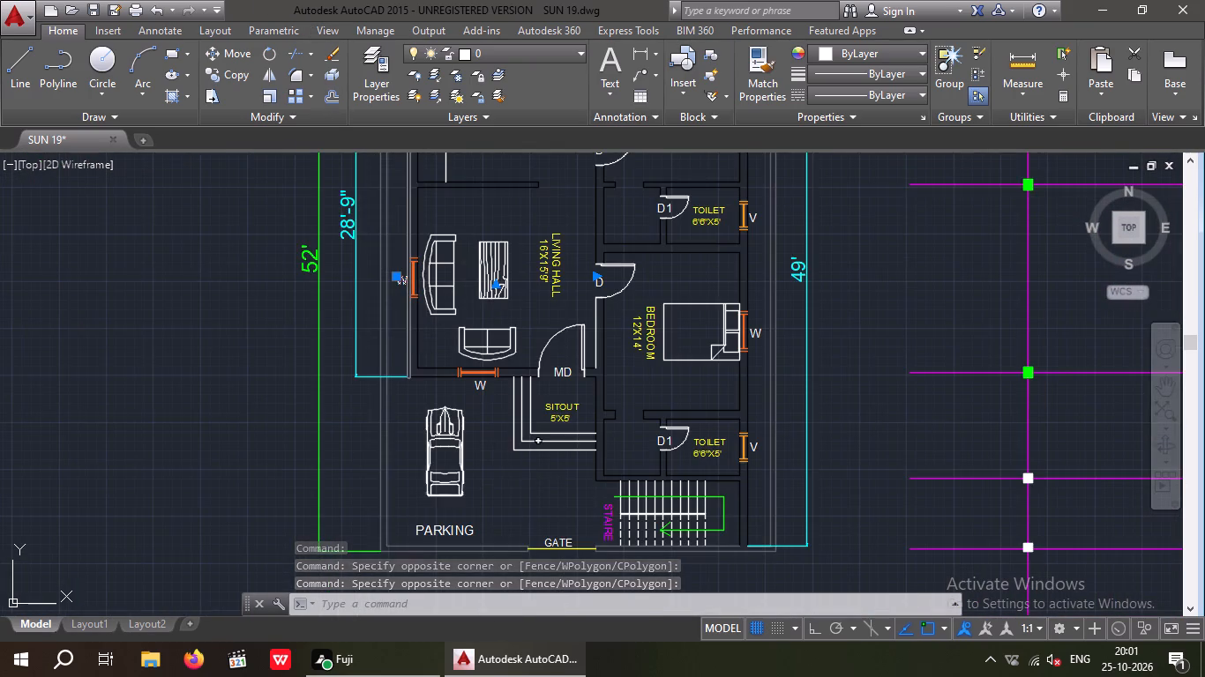
{"action": "scroll", "coordinate": [502, 415], "scroll_direction": "up", "scroll_amount": 4}
{"action": "left_click_drag", "start_coordinate": [488, 342], "coordinate": [440, 329]}
{"action": "left_click", "coordinate": [402, 254]}
{"action": "scroll", "coordinate": [418, 271], "scroll_direction": "down", "scroll_amount": 5}
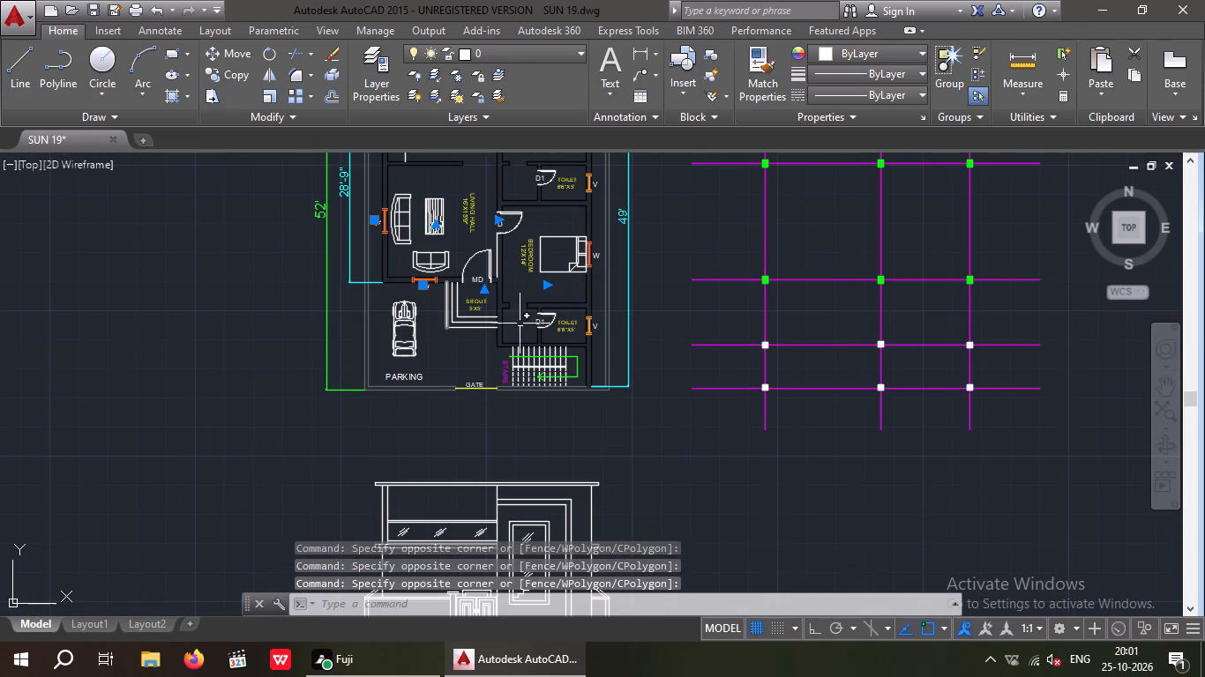
{"action": "scroll", "coordinate": [612, 237], "scroll_direction": "up", "scroll_amount": 4}
{"action": "left_click_drag", "start_coordinate": [541, 399], "coordinate": [501, 349]}
{"action": "left_click", "coordinate": [501, 313]}
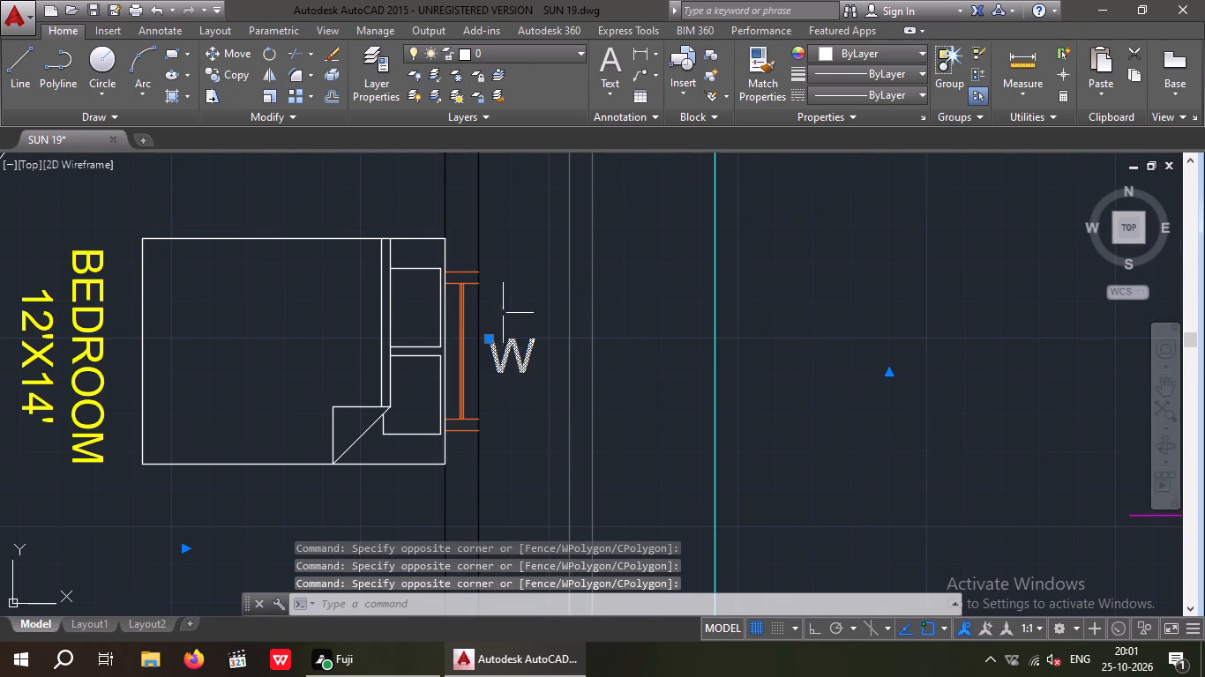
{"action": "scroll", "coordinate": [520, 302], "scroll_direction": "down", "scroll_amount": 4}
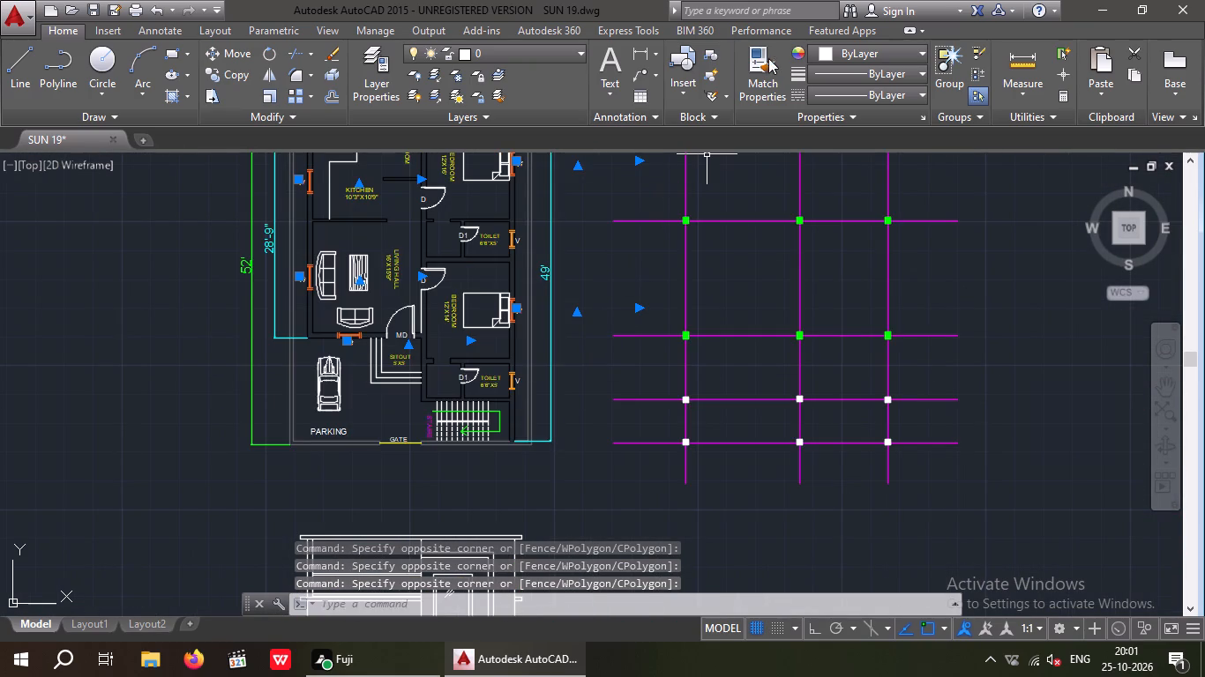
{"action": "left_click", "coordinate": [869, 58]}
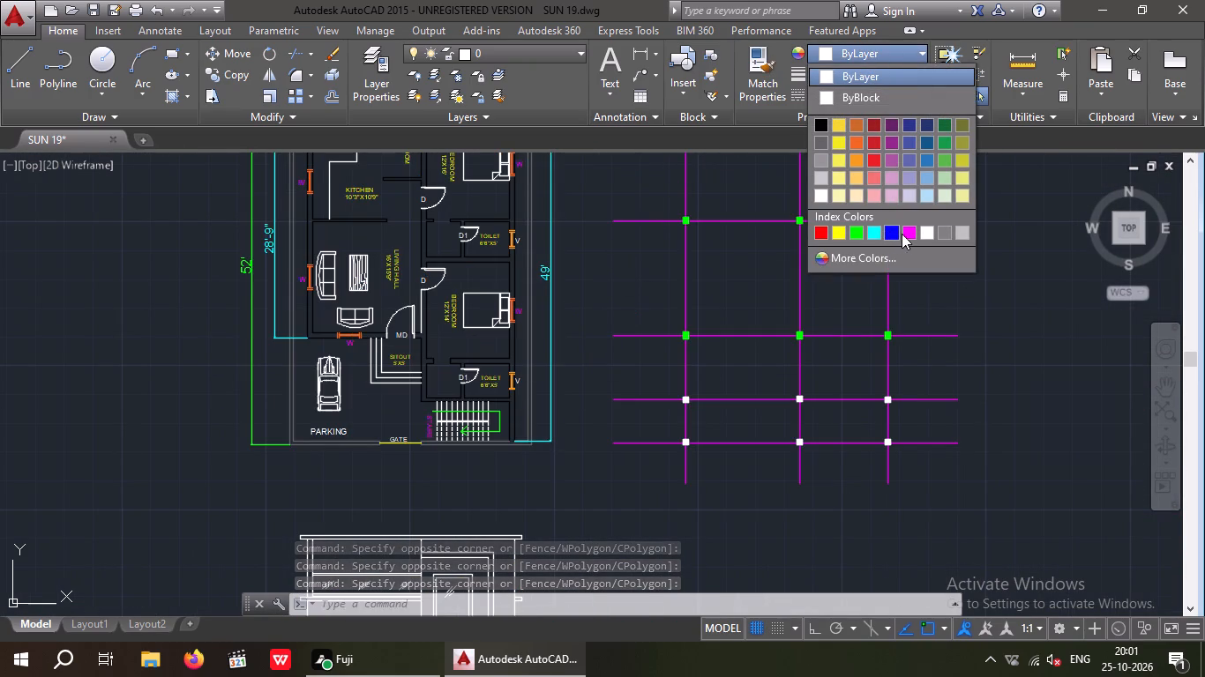
{"action": "left_click", "coordinate": [912, 236]}
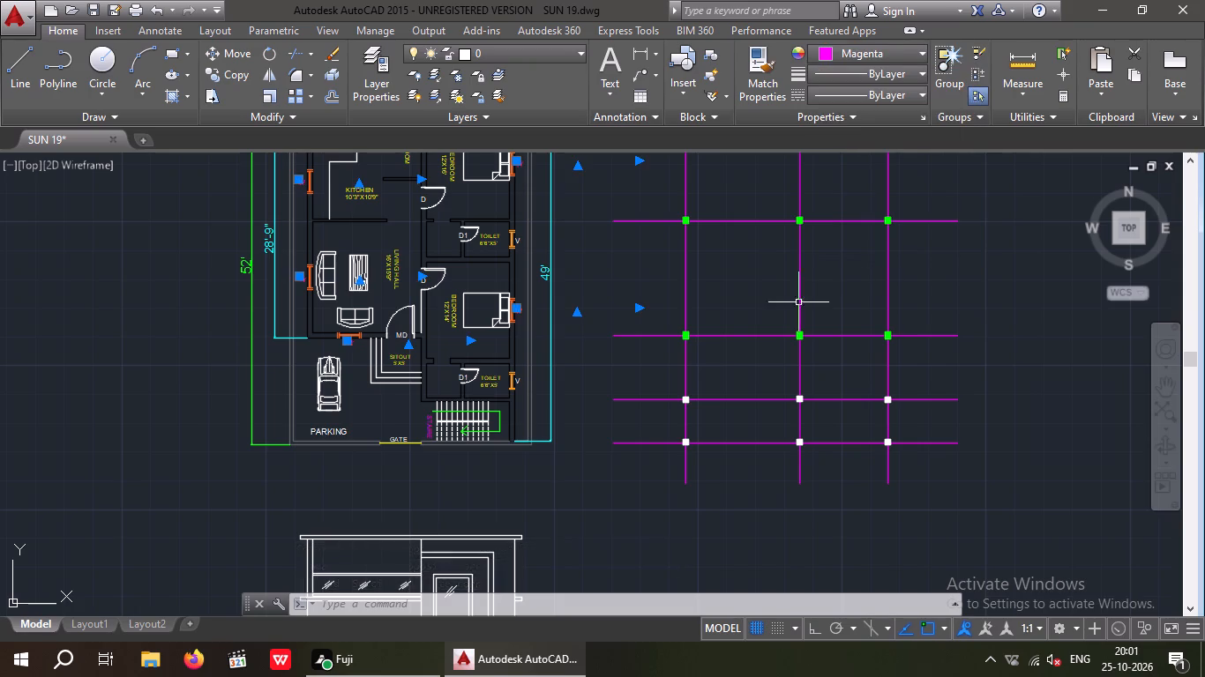
{"action": "key", "text": "Escape"}
Set the V ventilator labels beside both toilets to red.
{"action": "scroll", "coordinate": [526, 240], "scroll_direction": "up", "scroll_amount": 4}
{"action": "left_click_drag", "start_coordinate": [499, 270], "coordinate": [479, 259]}
{"action": "left_click", "coordinate": [466, 235]}
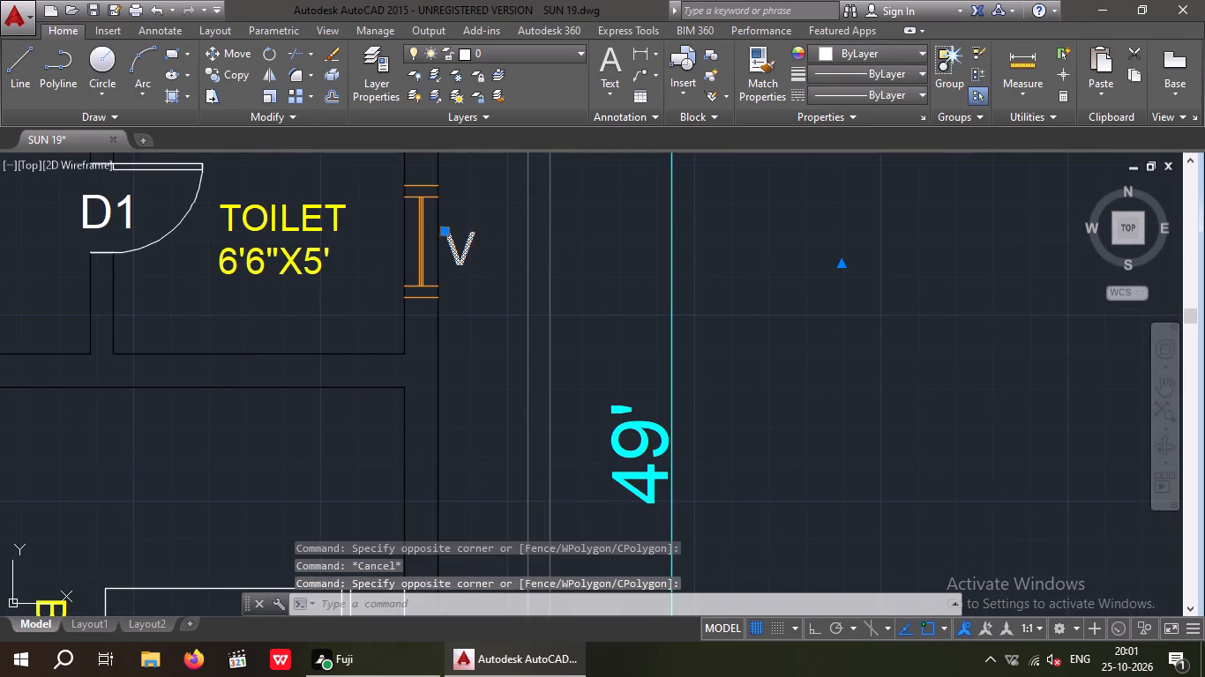
{"action": "scroll", "coordinate": [467, 234], "scroll_direction": "down", "scroll_amount": 3}
{"action": "middle_click_drag", "start_coordinate": [484, 285], "coordinate": [498, 512]}
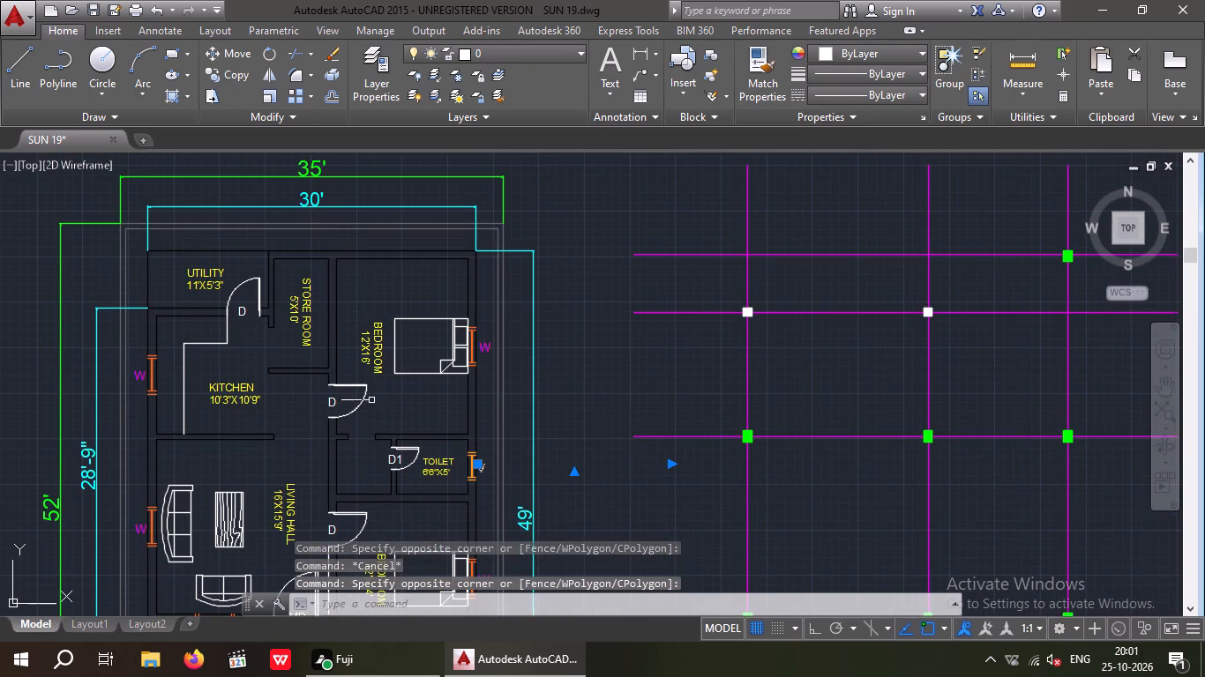
{"action": "middle_click_drag", "start_coordinate": [386, 402], "coordinate": [416, 252]}
{"action": "middle_click_drag", "start_coordinate": [474, 465], "coordinate": [476, 329]}
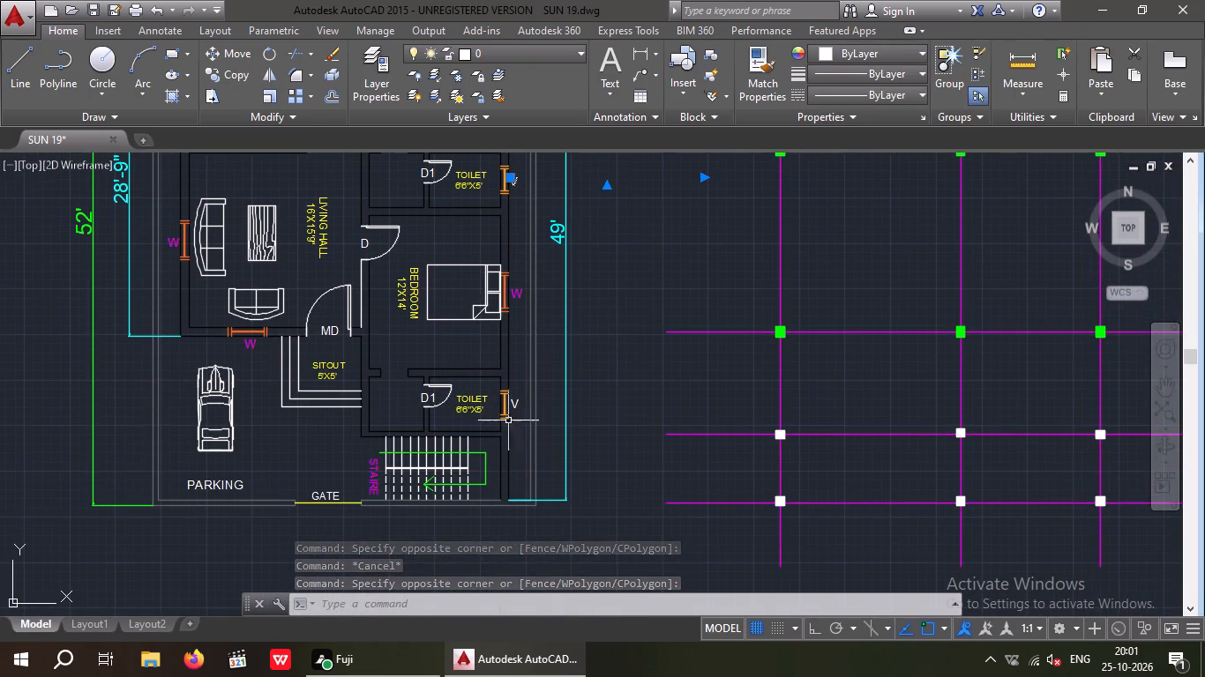
{"action": "scroll", "coordinate": [520, 410], "scroll_direction": "up", "scroll_amount": 4}
{"action": "left_click", "coordinate": [484, 450]}
{"action": "left_click_drag", "start_coordinate": [461, 376], "coordinate": [440, 385]}
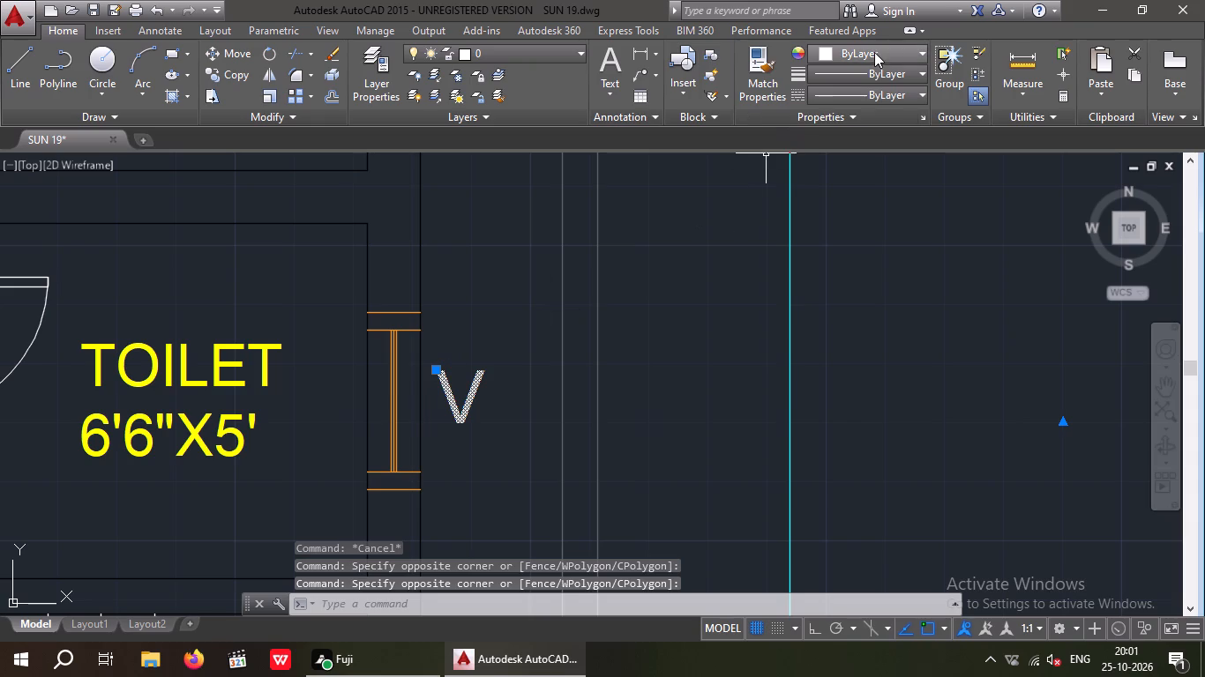
{"action": "left_click", "coordinate": [875, 51]}
{"action": "left_click", "coordinate": [821, 231]}
{"action": "key", "text": "Escape"}
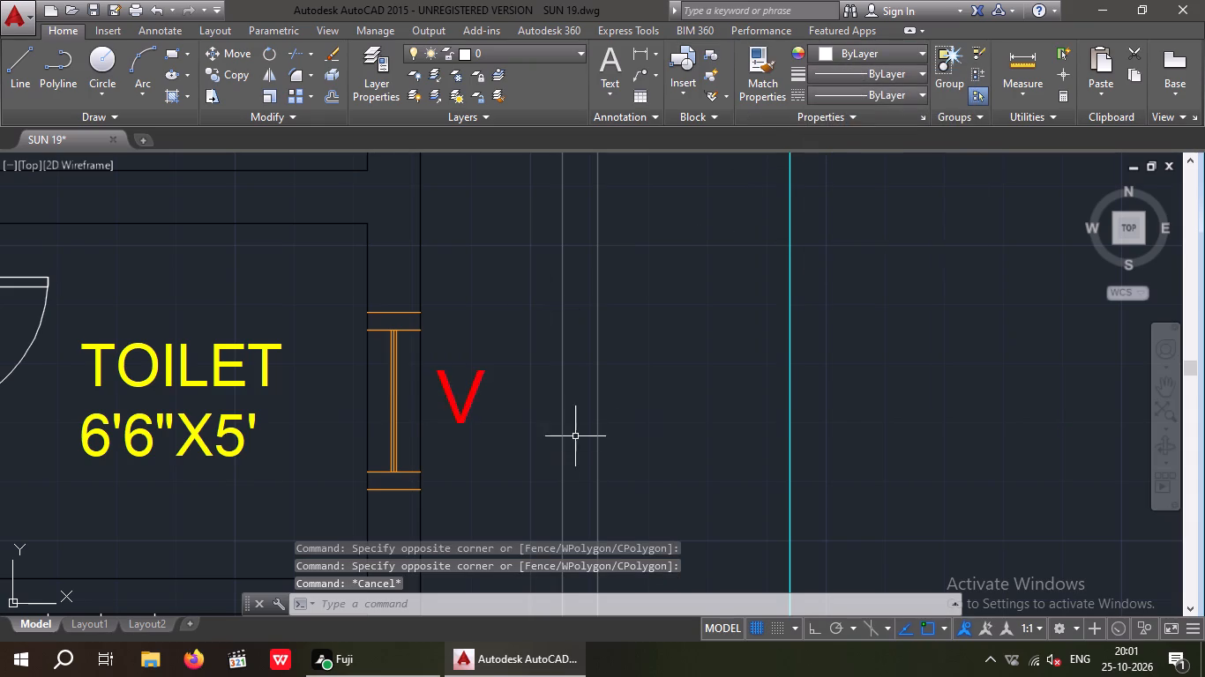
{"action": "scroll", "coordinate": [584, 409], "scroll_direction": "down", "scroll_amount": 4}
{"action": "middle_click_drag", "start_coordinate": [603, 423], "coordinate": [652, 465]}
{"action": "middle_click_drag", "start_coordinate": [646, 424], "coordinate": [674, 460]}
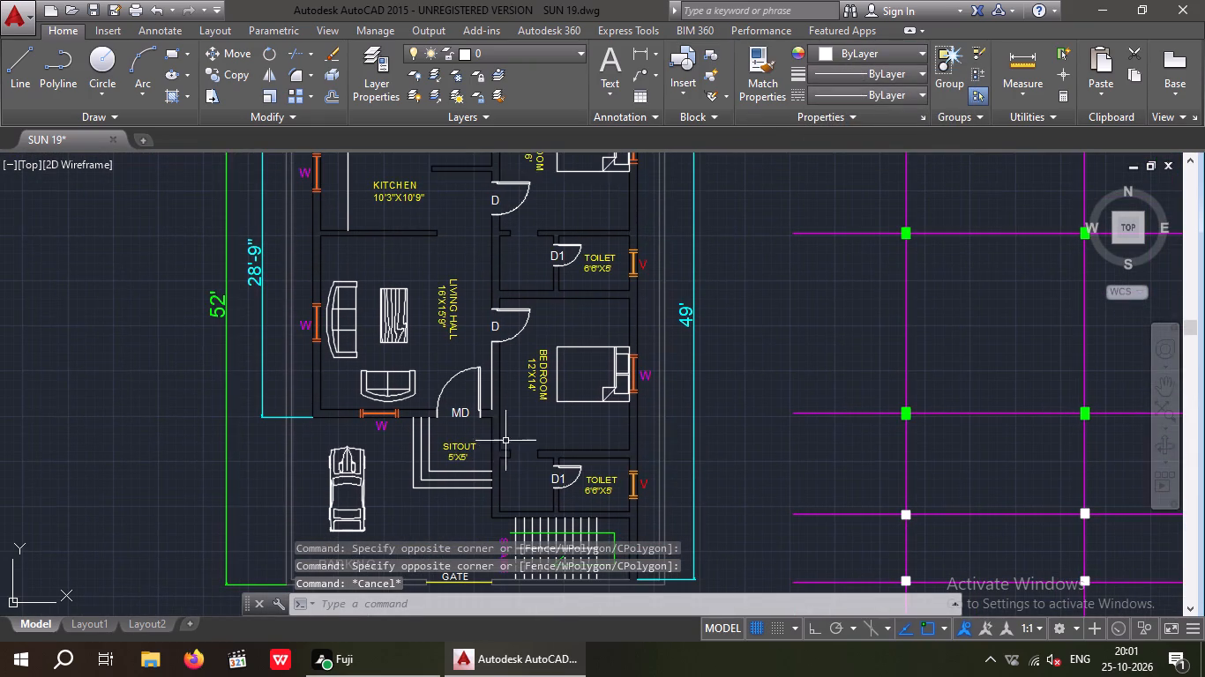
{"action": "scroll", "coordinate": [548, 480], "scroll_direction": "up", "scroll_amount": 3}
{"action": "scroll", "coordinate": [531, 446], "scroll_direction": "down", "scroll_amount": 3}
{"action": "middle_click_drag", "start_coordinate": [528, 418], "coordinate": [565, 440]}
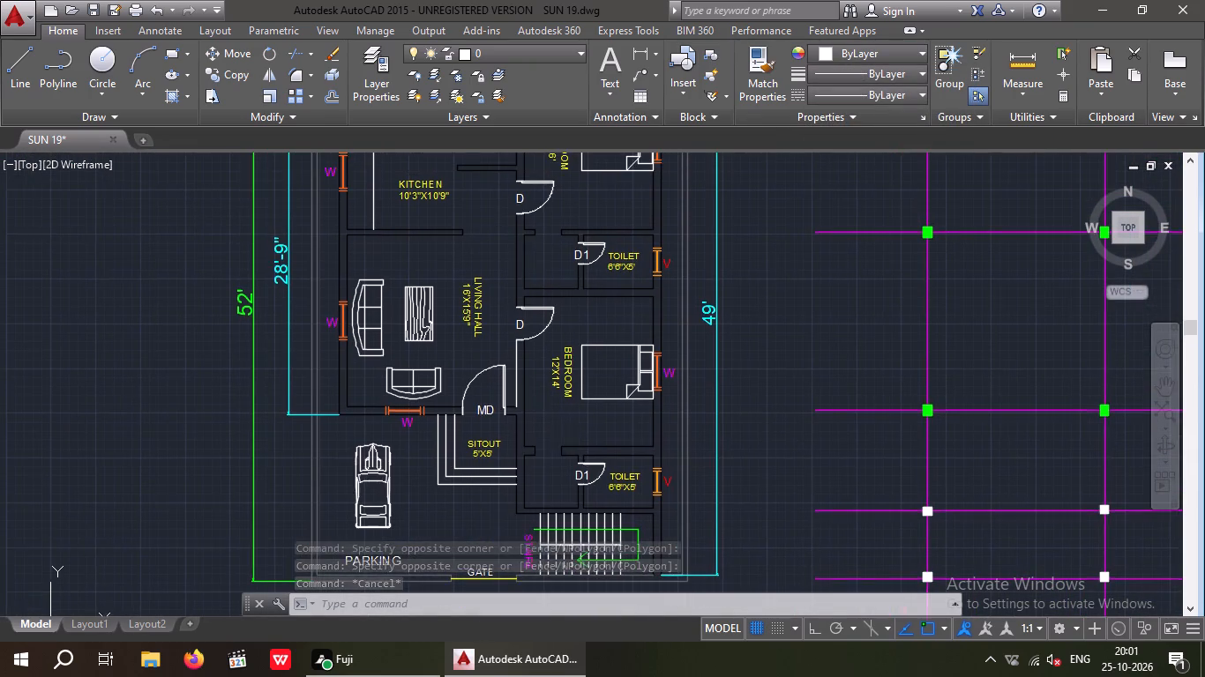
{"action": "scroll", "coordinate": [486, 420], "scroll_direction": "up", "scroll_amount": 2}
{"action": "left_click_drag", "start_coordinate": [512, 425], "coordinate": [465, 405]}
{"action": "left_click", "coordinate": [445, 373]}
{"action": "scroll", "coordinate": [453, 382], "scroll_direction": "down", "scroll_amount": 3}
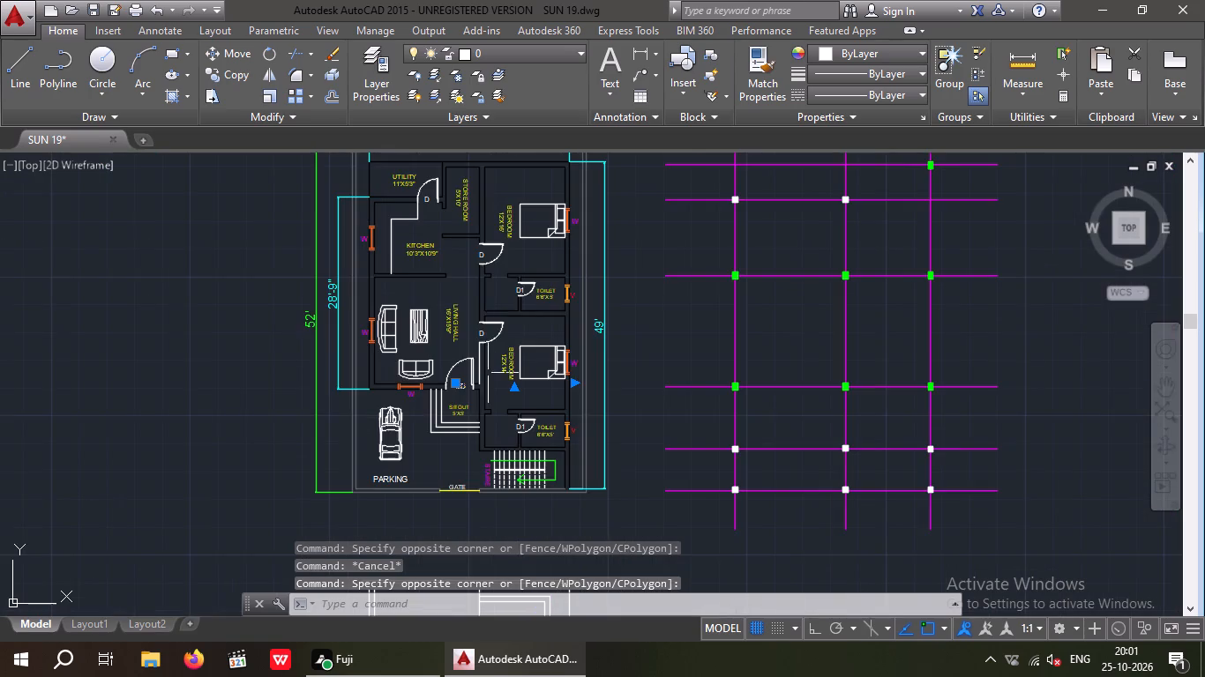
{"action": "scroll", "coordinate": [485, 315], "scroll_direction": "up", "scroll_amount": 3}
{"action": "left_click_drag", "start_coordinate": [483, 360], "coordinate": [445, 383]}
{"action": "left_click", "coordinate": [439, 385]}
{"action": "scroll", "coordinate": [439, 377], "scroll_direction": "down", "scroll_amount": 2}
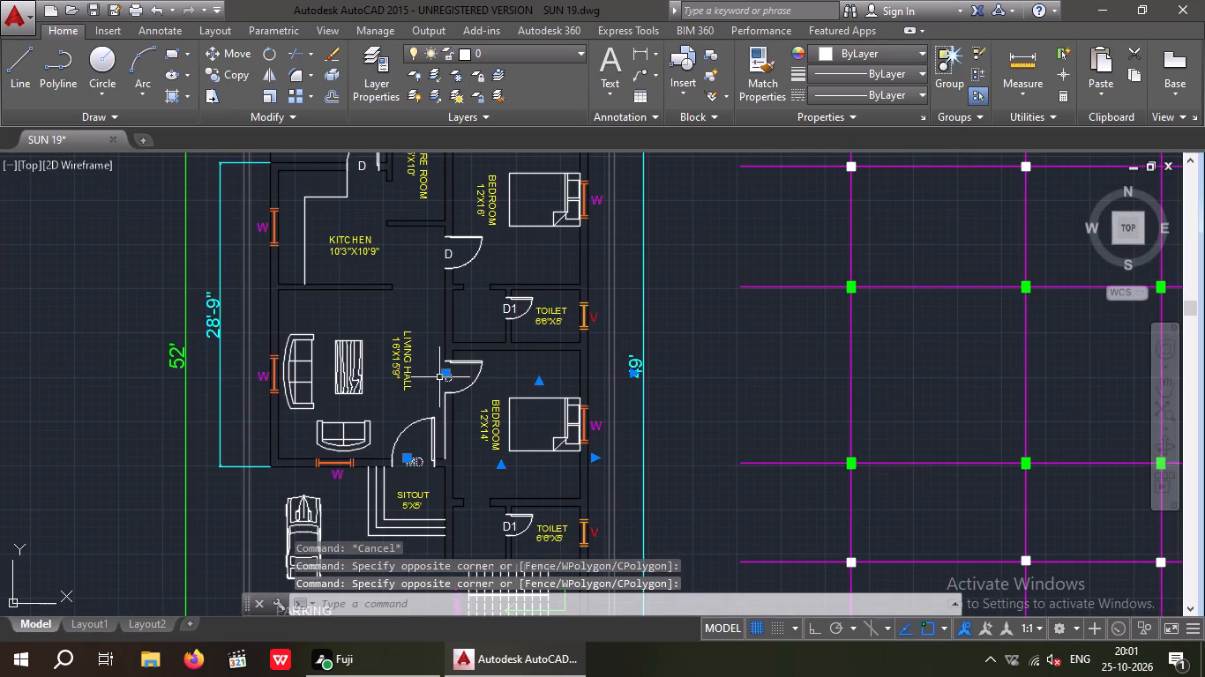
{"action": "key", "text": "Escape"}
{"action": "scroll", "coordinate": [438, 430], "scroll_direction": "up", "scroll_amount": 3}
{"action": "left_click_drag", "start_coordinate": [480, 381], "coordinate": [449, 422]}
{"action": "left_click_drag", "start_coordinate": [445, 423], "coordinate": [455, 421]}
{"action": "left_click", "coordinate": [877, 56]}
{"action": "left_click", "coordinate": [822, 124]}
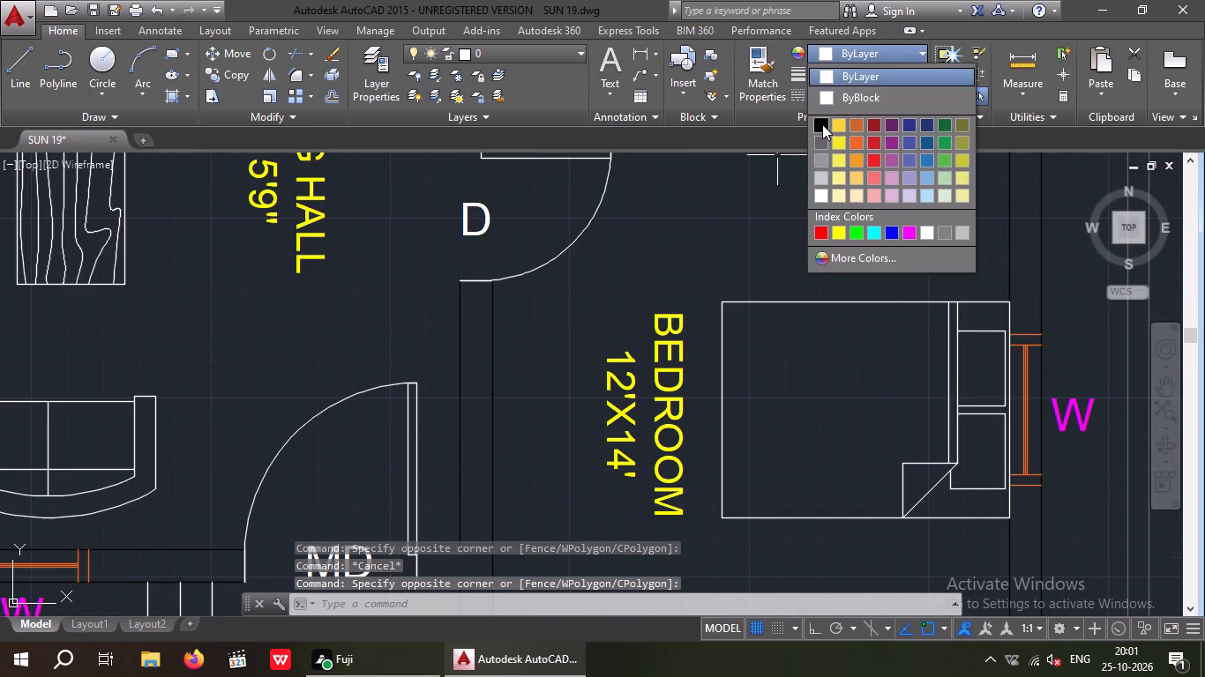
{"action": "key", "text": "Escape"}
Set the D door labels at the utility and both bedrooms and the MD label at the main door to red.
{"action": "scroll", "coordinate": [651, 311], "scroll_direction": "down", "scroll_amount": 2}
{"action": "middle_click_drag", "start_coordinate": [647, 369], "coordinate": [615, 444]}
{"action": "scroll", "coordinate": [619, 387], "scroll_direction": "down", "scroll_amount": 2}
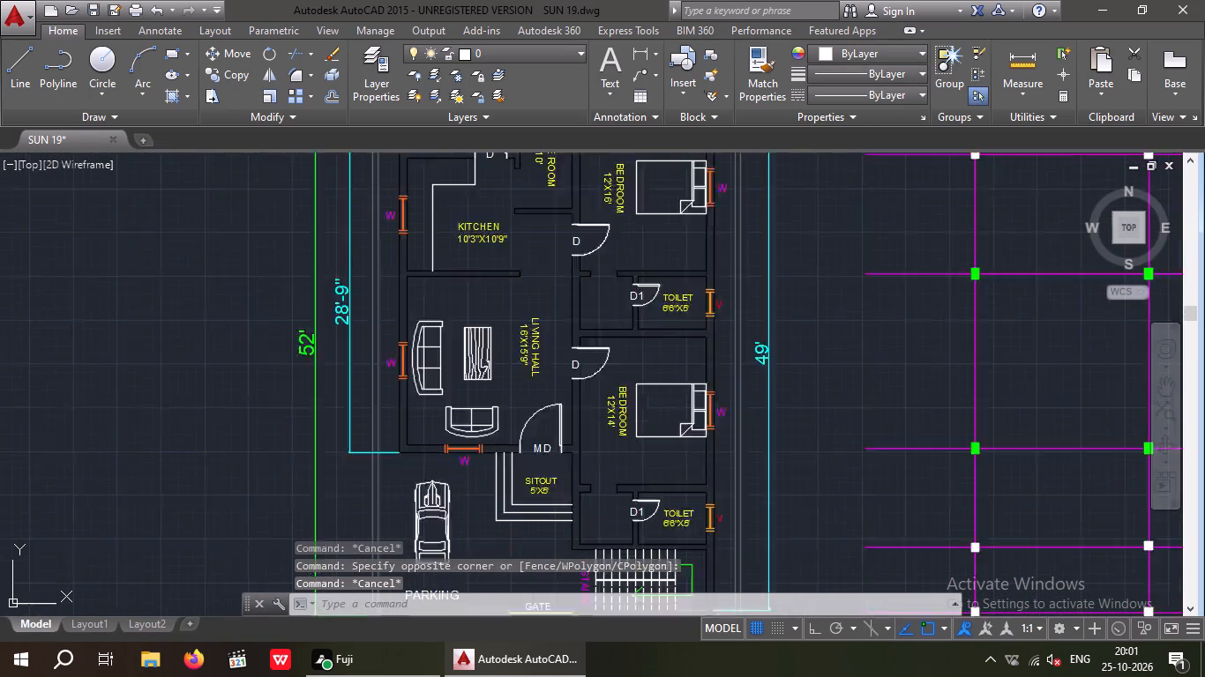
{"action": "scroll", "coordinate": [543, 242], "scroll_direction": "up", "scroll_amount": 4}
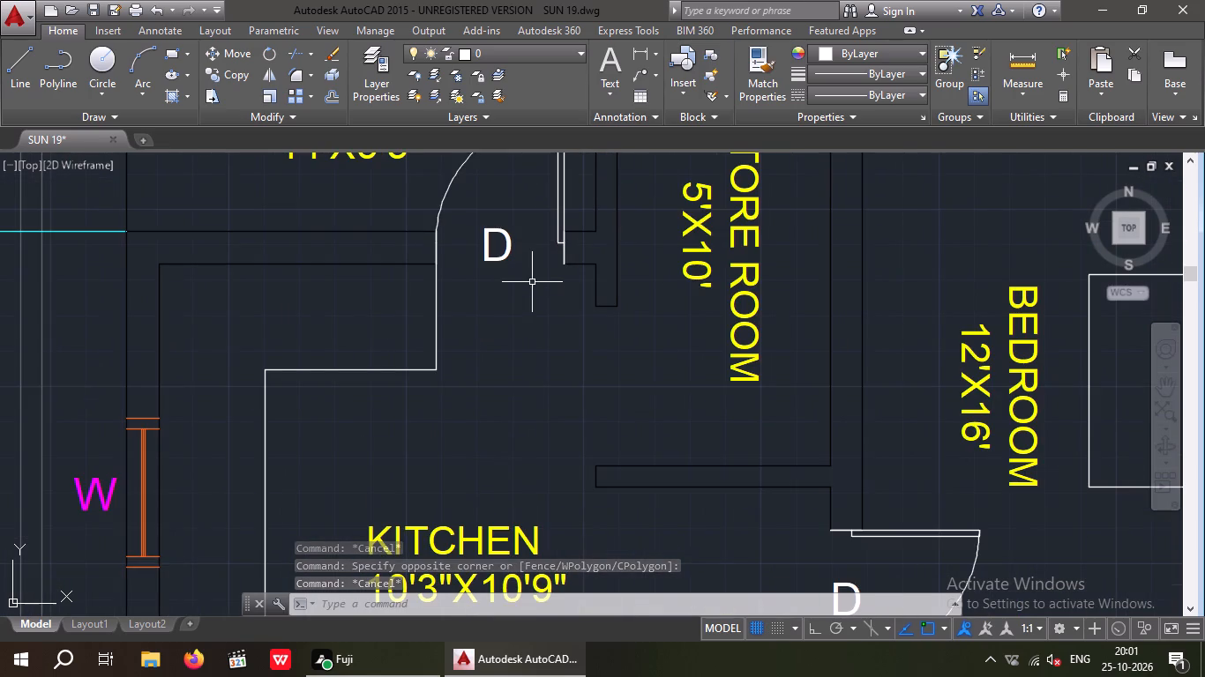
{"action": "left_click_drag", "start_coordinate": [528, 291], "coordinate": [508, 256]}
{"action": "left_click", "coordinate": [498, 223]}
{"action": "scroll", "coordinate": [498, 223], "scroll_direction": "down", "scroll_amount": 3}
{"action": "scroll", "coordinate": [575, 322], "scroll_direction": "up", "scroll_amount": 2}
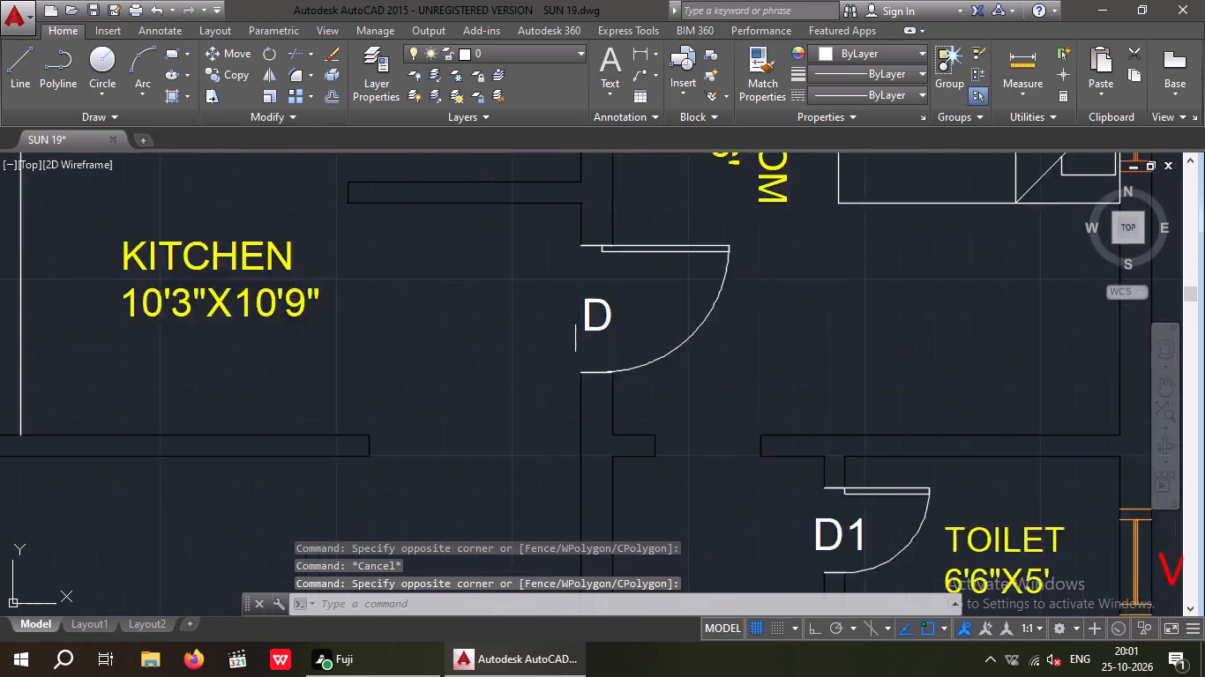
{"action": "scroll", "coordinate": [575, 321], "scroll_direction": "up", "scroll_amount": 2}
{"action": "left_click_drag", "start_coordinate": [623, 353], "coordinate": [602, 332]}
{"action": "left_click", "coordinate": [586, 283]}
{"action": "scroll", "coordinate": [586, 281], "scroll_direction": "down", "scroll_amount": 4}
{"action": "scroll", "coordinate": [601, 429], "scroll_direction": "up", "scroll_amount": 3}
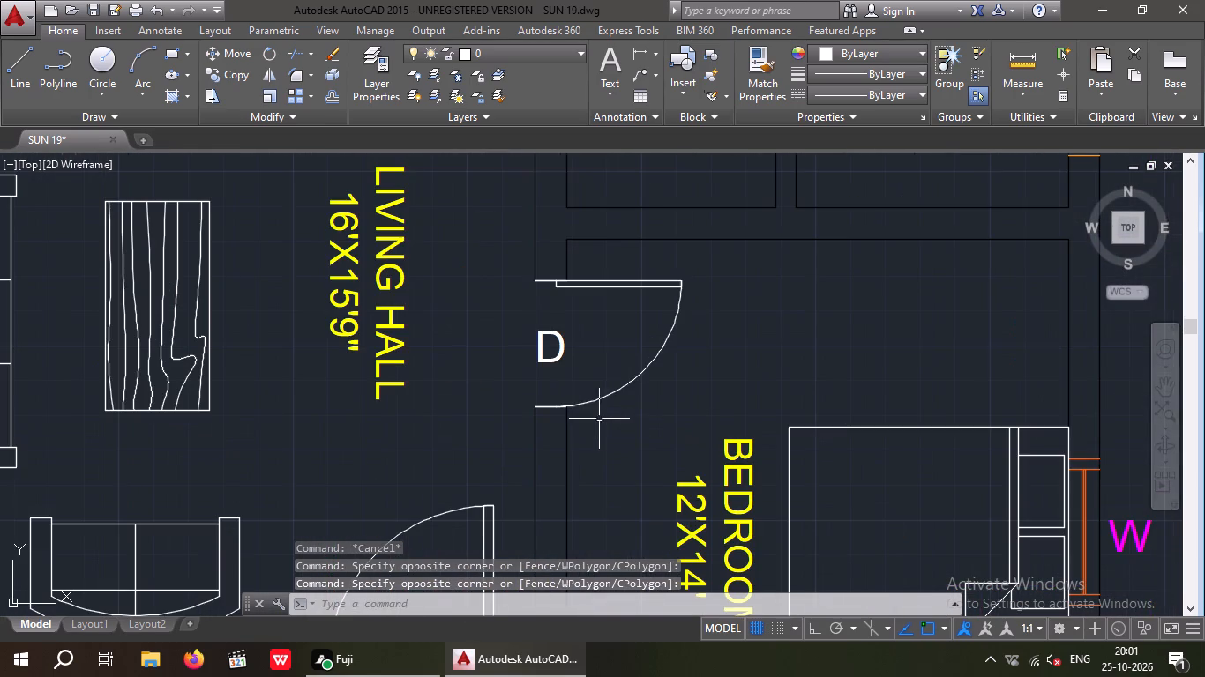
{"action": "left_click_drag", "start_coordinate": [584, 389], "coordinate": [558, 376]}
{"action": "left_click", "coordinate": [543, 345]}
{"action": "scroll", "coordinate": [546, 330], "scroll_direction": "down", "scroll_amount": 4}
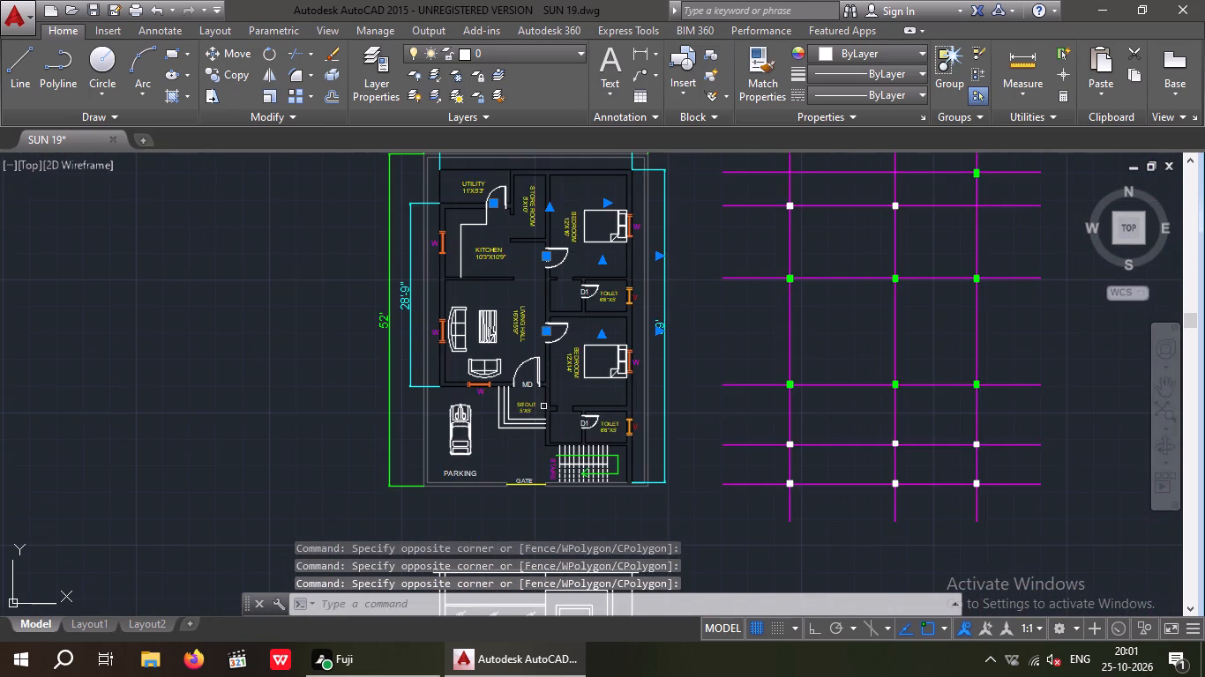
{"action": "scroll", "coordinate": [530, 386], "scroll_direction": "up", "scroll_amount": 4}
{"action": "left_click_drag", "start_coordinate": [523, 409], "coordinate": [475, 384]}
{"action": "left_click", "coordinate": [466, 347]}
{"action": "scroll", "coordinate": [469, 338], "scroll_direction": "down", "scroll_amount": 3}
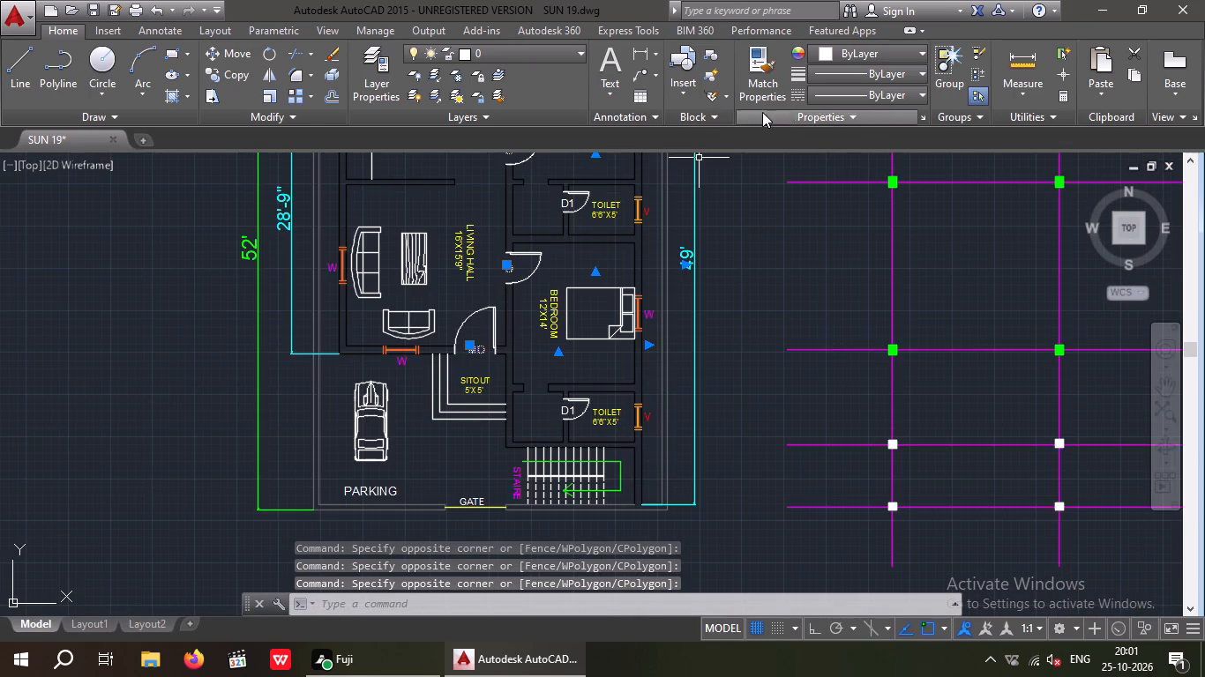
{"action": "left_click", "coordinate": [863, 56]}
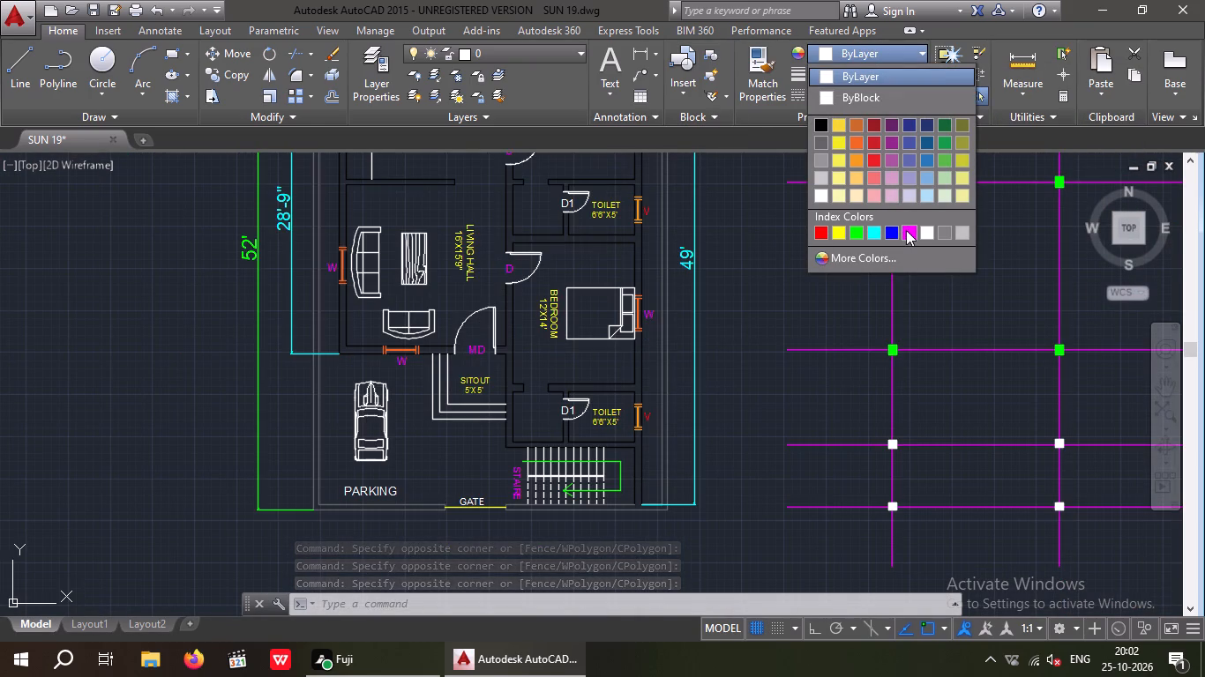
{"action": "left_click", "coordinate": [820, 231]}
{"action": "key", "text": "Escape"}
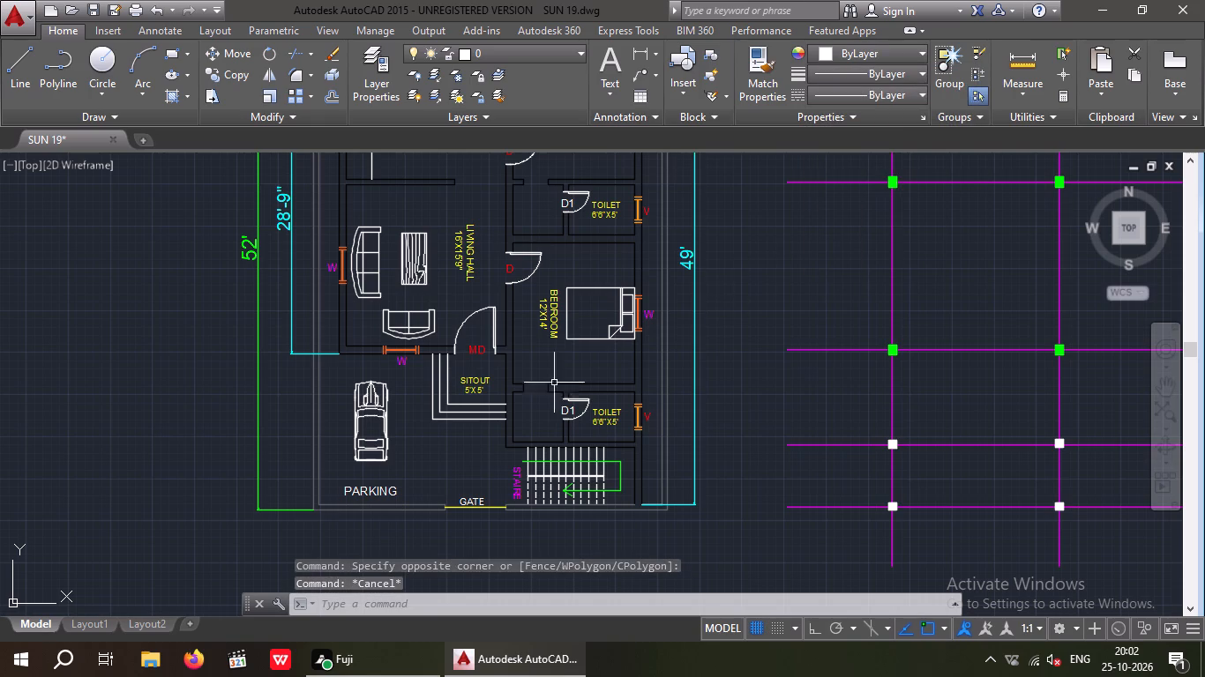
Set the D1 door labels of both toilets to green.
{"action": "scroll", "coordinate": [547, 431], "scroll_direction": "up", "scroll_amount": 4}
{"action": "left_click_drag", "start_coordinate": [670, 347], "coordinate": [632, 325]}
{"action": "left_click", "coordinate": [630, 316]}
{"action": "scroll", "coordinate": [632, 315], "scroll_direction": "down", "scroll_amount": 3}
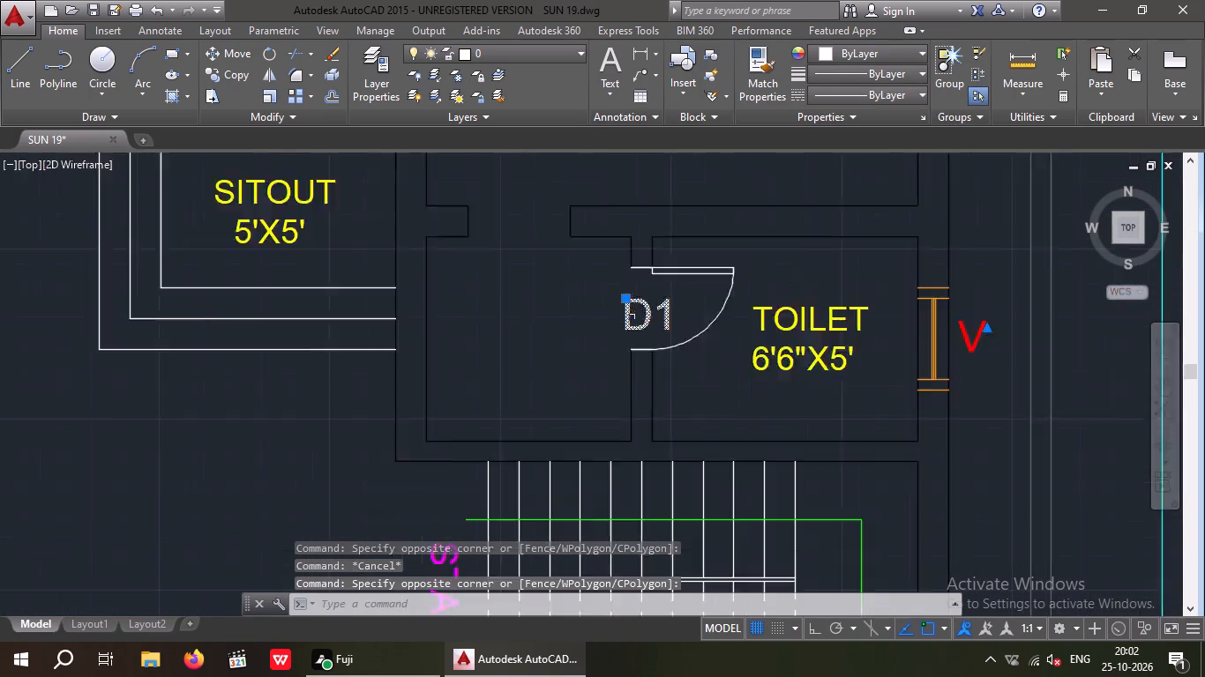
{"action": "scroll", "coordinate": [632, 317], "scroll_direction": "down", "scroll_amount": 1}
{"action": "middle_click_drag", "start_coordinate": [634, 286], "coordinate": [612, 485]}
{"action": "scroll", "coordinate": [610, 325], "scroll_direction": "up", "scroll_amount": 3}
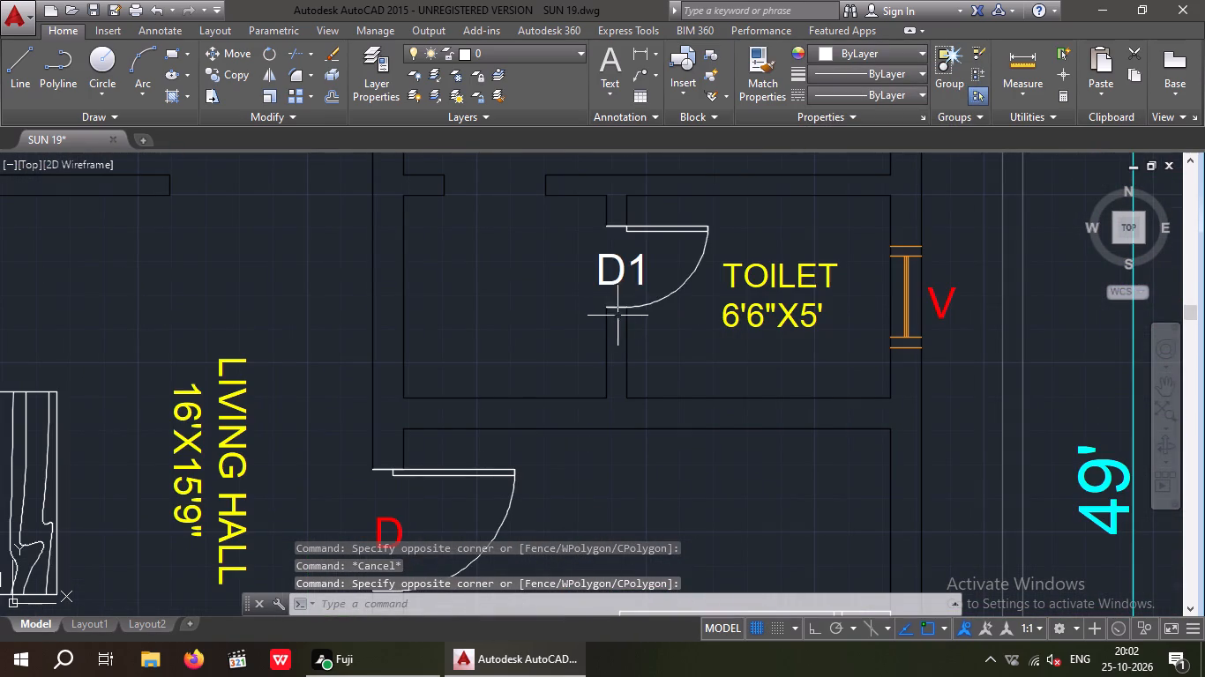
{"action": "left_click_drag", "start_coordinate": [627, 300], "coordinate": [610, 292]}
{"action": "left_click", "coordinate": [595, 263]}
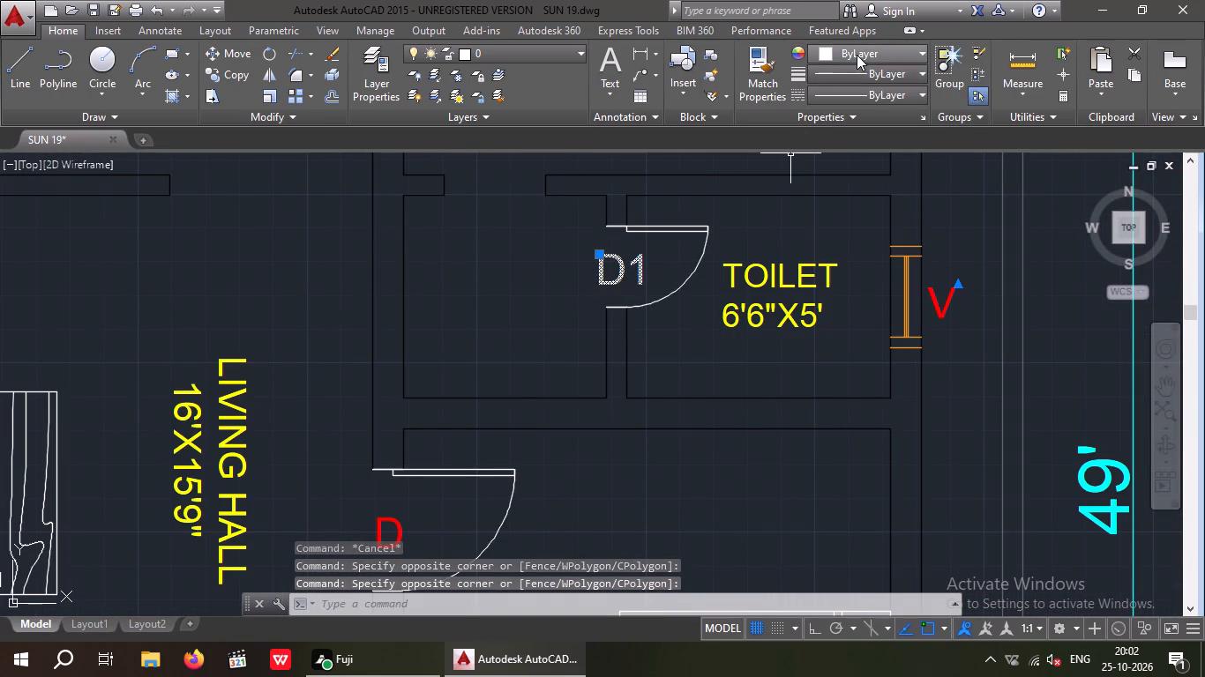
{"action": "left_click", "coordinate": [857, 55]}
{"action": "left_click", "coordinate": [856, 233]}
{"action": "key", "text": "Escape"}
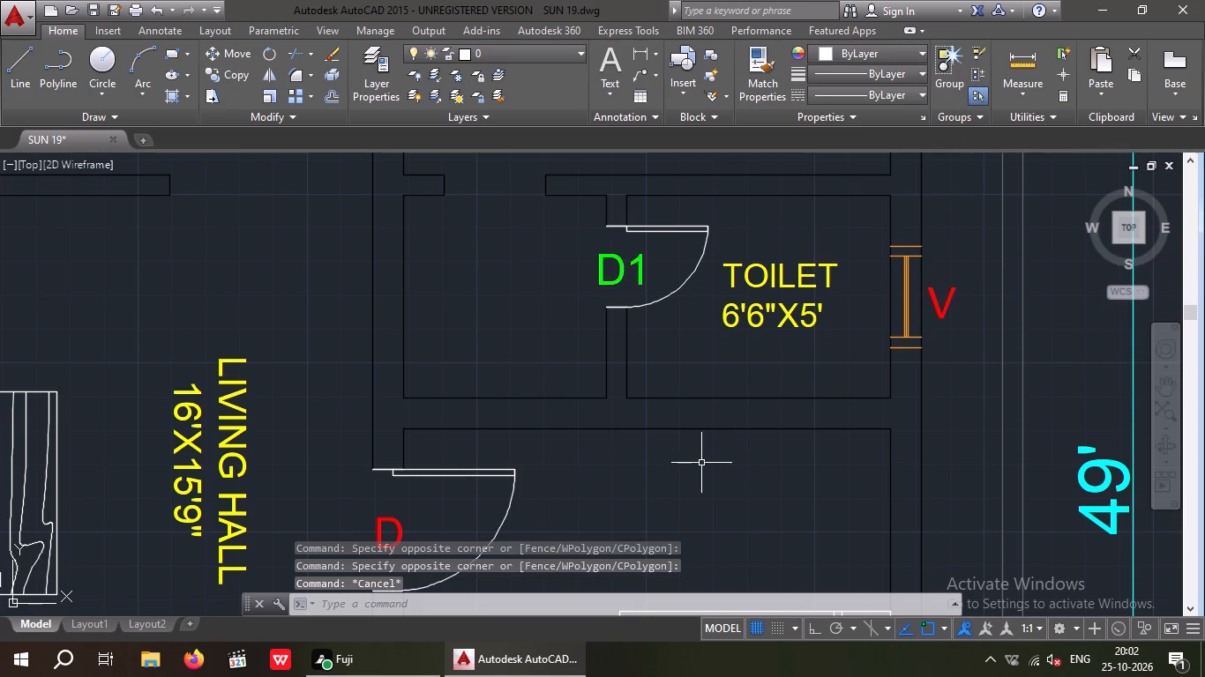
{"action": "scroll", "coordinate": [699, 464], "scroll_direction": "down", "scroll_amount": 2}
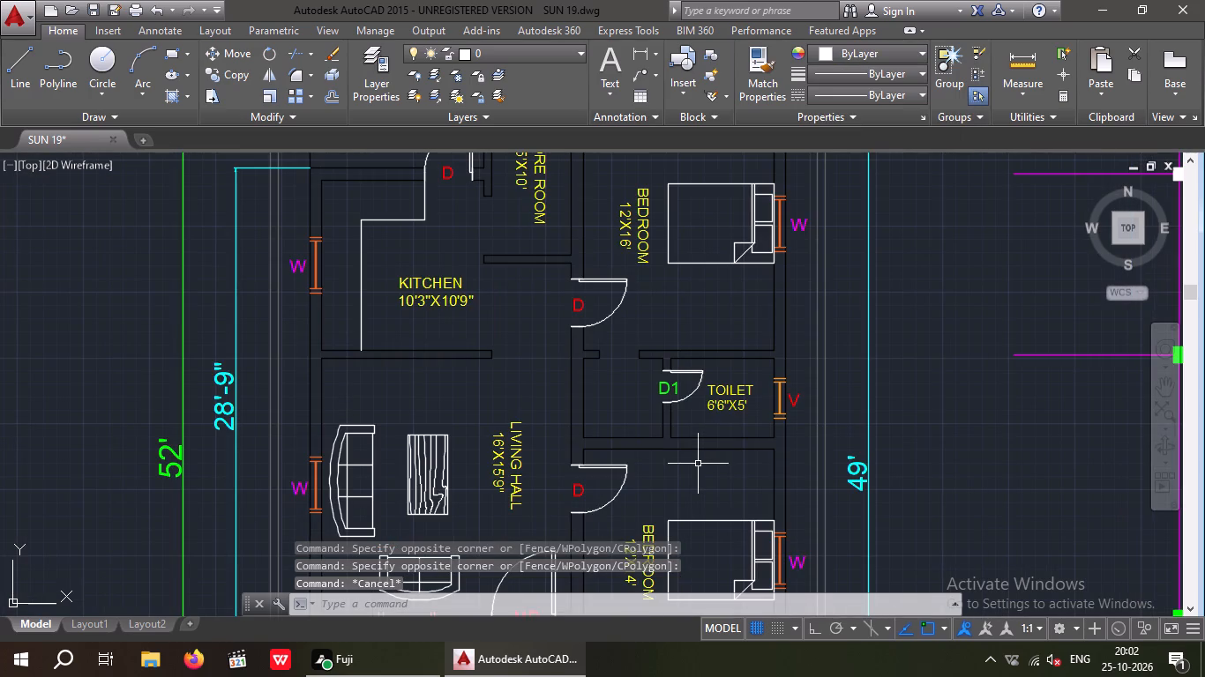
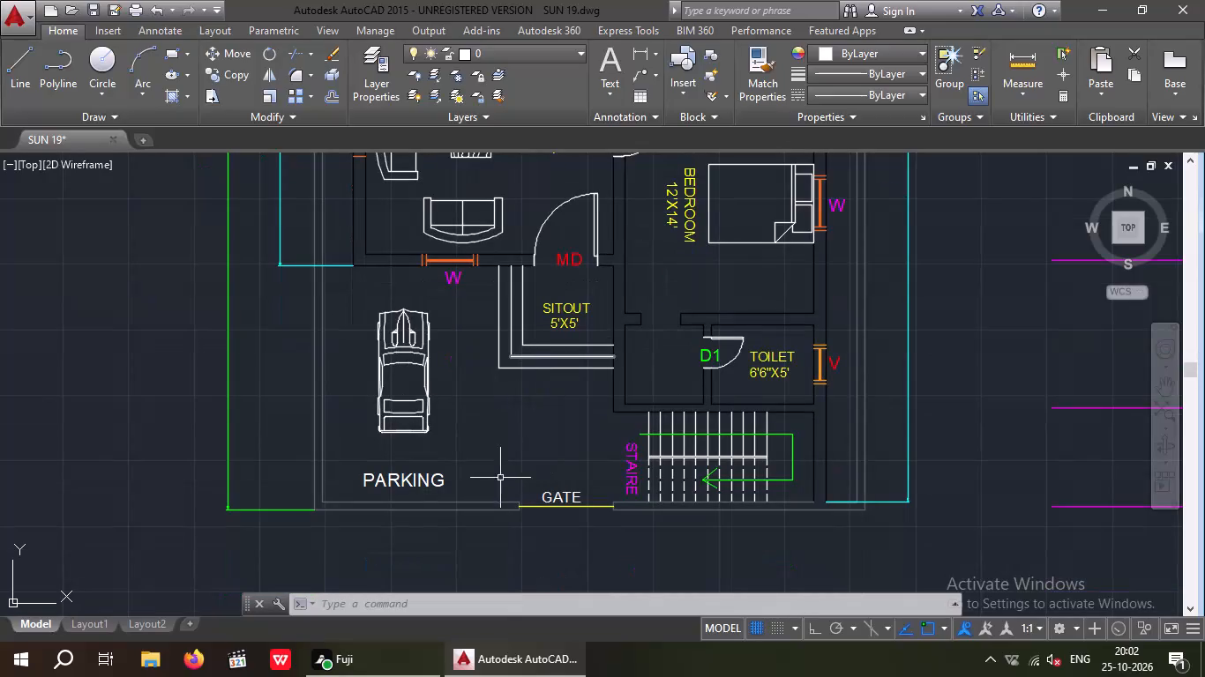
Change the colour of the PARKING and GATE text labels on the floor plan to Cyan.
{"action": "scroll", "coordinate": [419, 488], "scroll_direction": "up", "scroll_amount": 3}
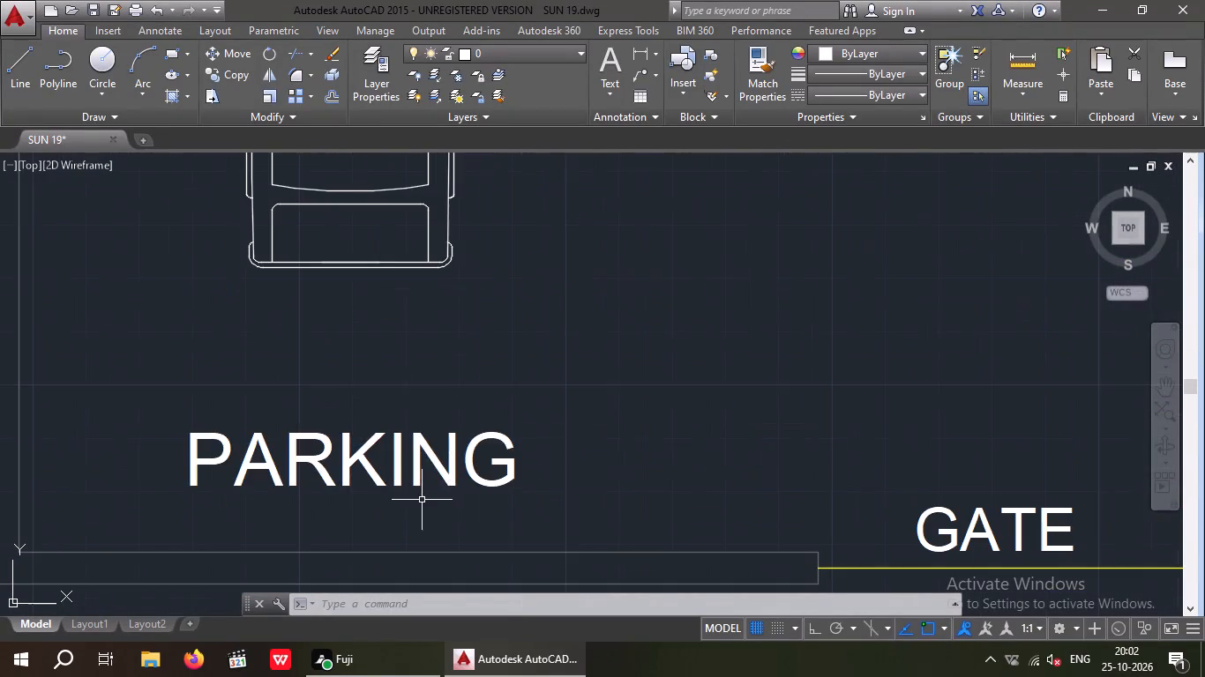
{"action": "left_click_drag", "start_coordinate": [439, 498], "coordinate": [429, 482]}
{"action": "left_click", "coordinate": [415, 443]}
{"action": "scroll", "coordinate": [423, 437], "scroll_direction": "down", "scroll_amount": 3}
{"action": "scroll", "coordinate": [579, 459], "scroll_direction": "up", "scroll_amount": 3}
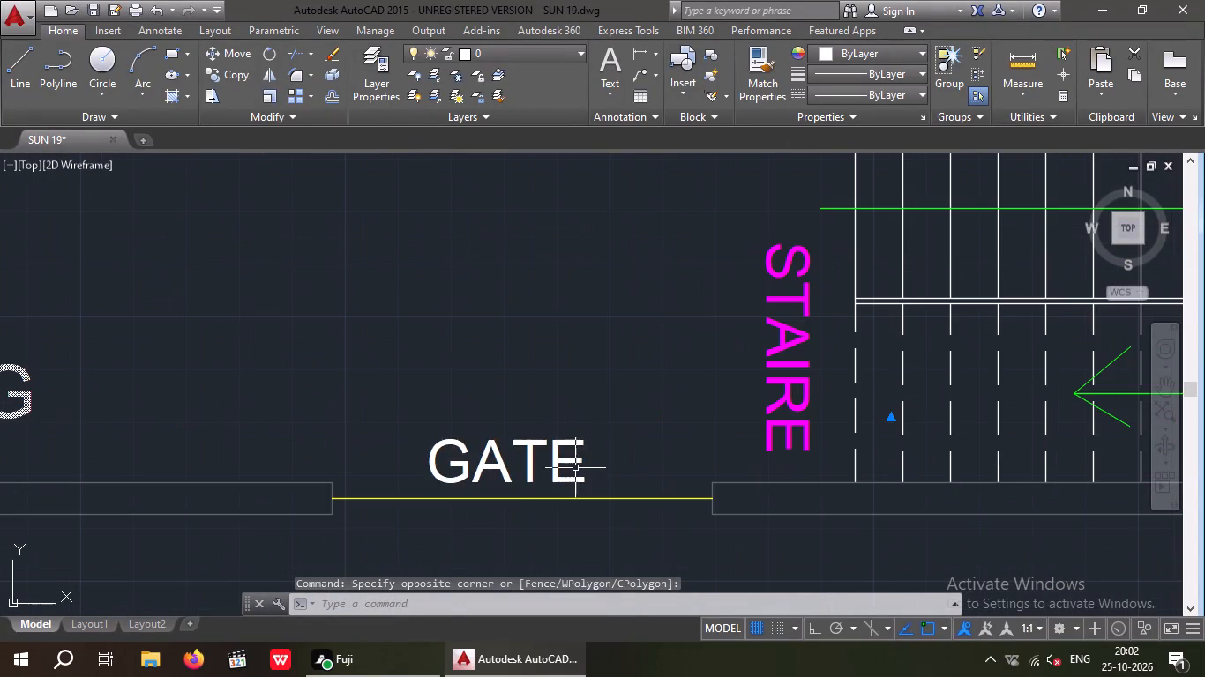
{"action": "left_click", "coordinate": [574, 468]}
{"action": "left_click", "coordinate": [558, 458]}
{"action": "scroll", "coordinate": [565, 408], "scroll_direction": "down", "scroll_amount": 4}
{"action": "middle_click_drag", "start_coordinate": [573, 364], "coordinate": [568, 472]}
{"action": "middle_click_drag", "start_coordinate": [532, 482], "coordinate": [484, 563]}
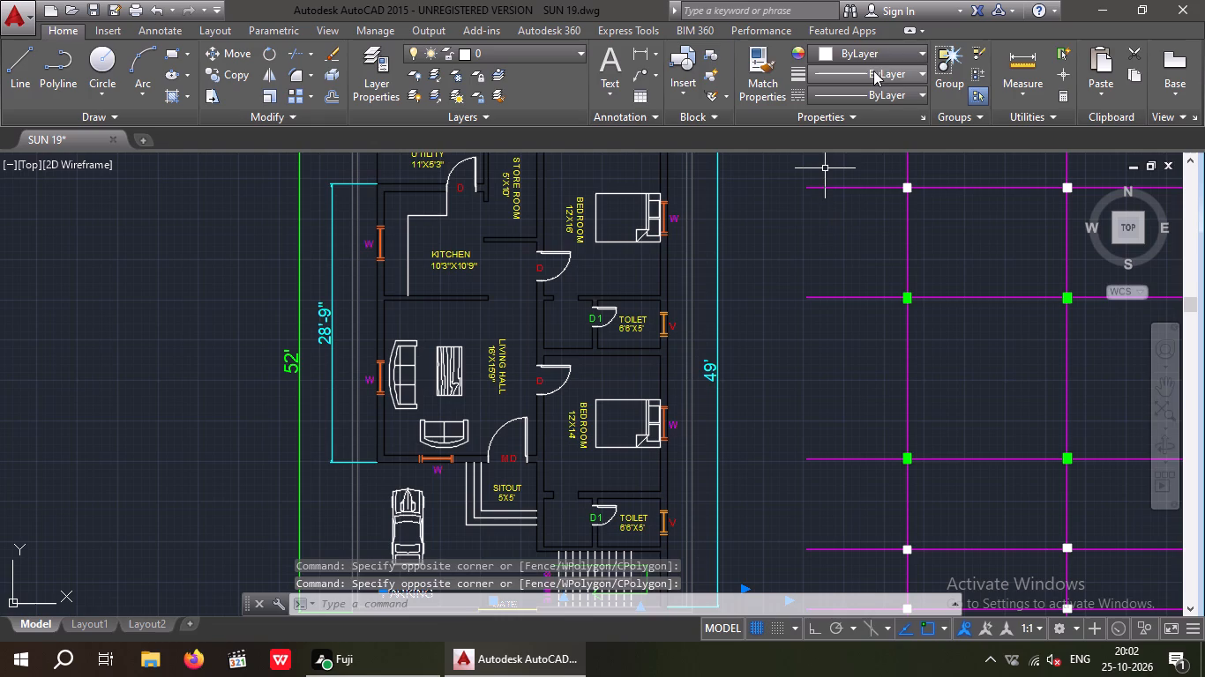
{"action": "left_click", "coordinate": [872, 52]}
{"action": "left_click", "coordinate": [872, 230]}
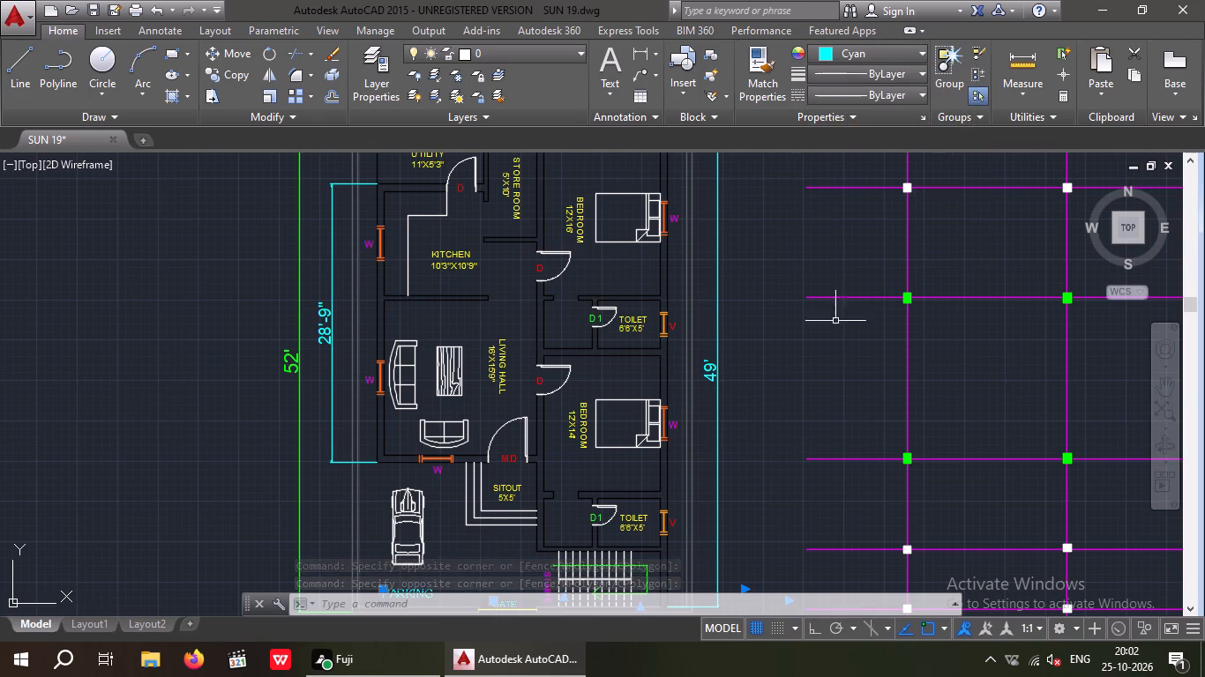
{"action": "key", "text": "Escape"}
Save the drawing.
{"action": "scroll", "coordinate": [774, 335], "scroll_direction": "down", "scroll_amount": 2}
{"action": "middle_click_drag", "start_coordinate": [715, 361], "coordinate": [603, 361]}
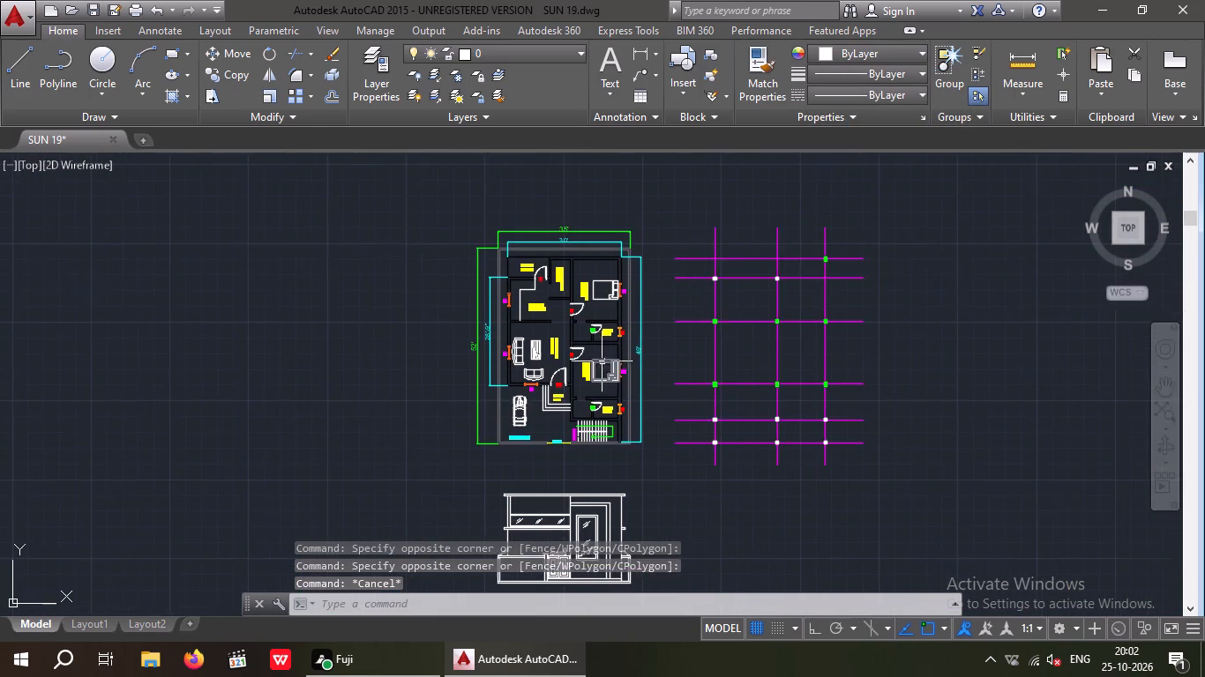
{"action": "scroll", "coordinate": [575, 338], "scroll_direction": "up", "scroll_amount": 2}
{"action": "key", "text": "Escape"}
{"action": "middle_click_drag", "start_coordinate": [615, 357], "coordinate": [533, 275]}
{"action": "scroll", "coordinate": [536, 281], "scroll_direction": "down", "scroll_amount": 1}
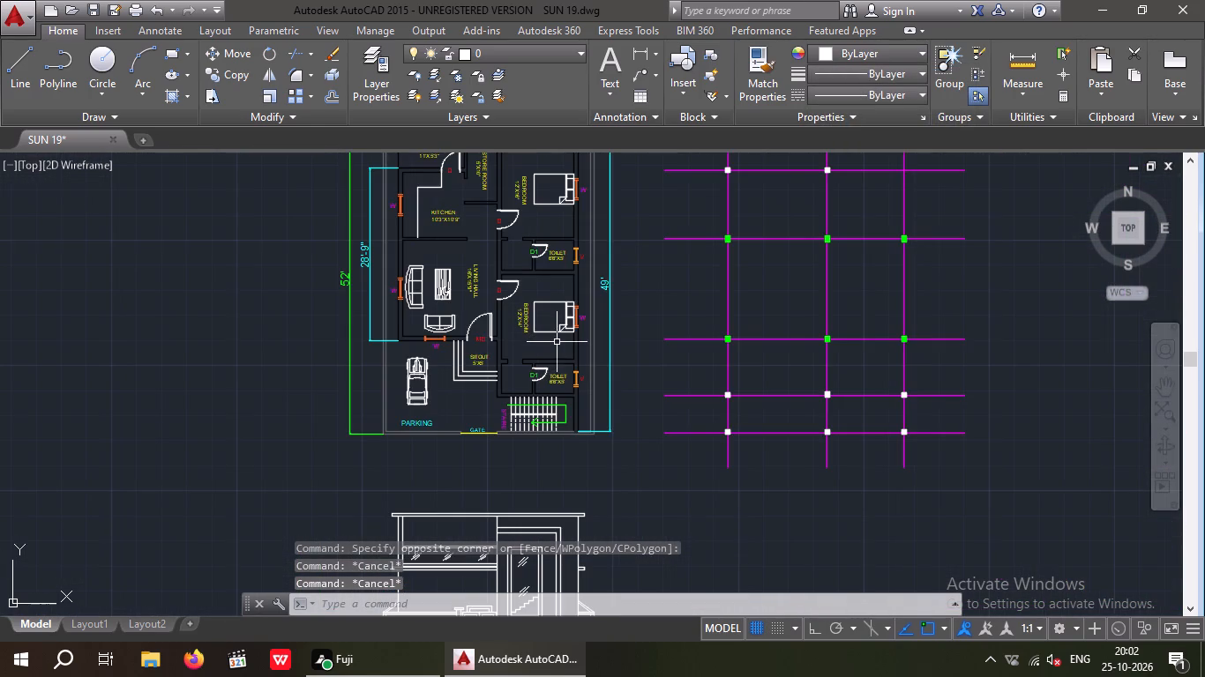
{"action": "key", "text": "ctrl+s"}
{"action": "key", "text": "ctrl+s"}
Fill the frame of the tall staircase window in the front elevation with a solid hatch in colour 0,0,0.
{"action": "middle_click_drag", "start_coordinate": [601, 463], "coordinate": [602, 317]}
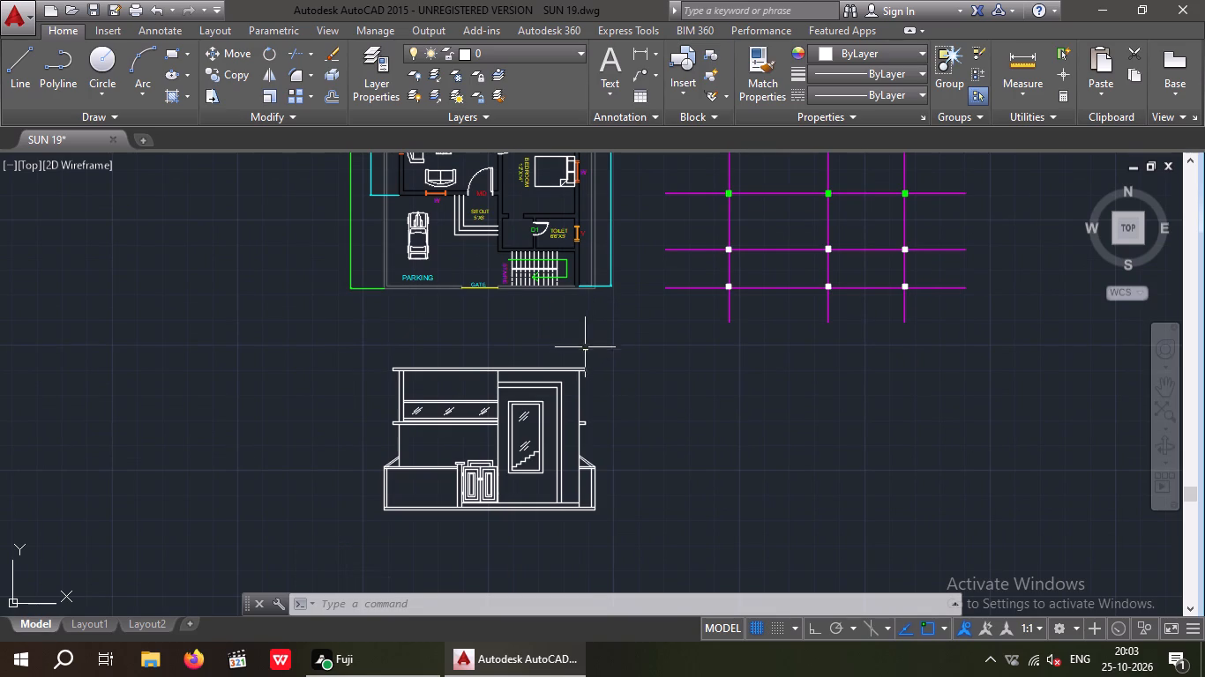
{"action": "scroll", "coordinate": [468, 413], "scroll_direction": "up", "scroll_amount": 1}
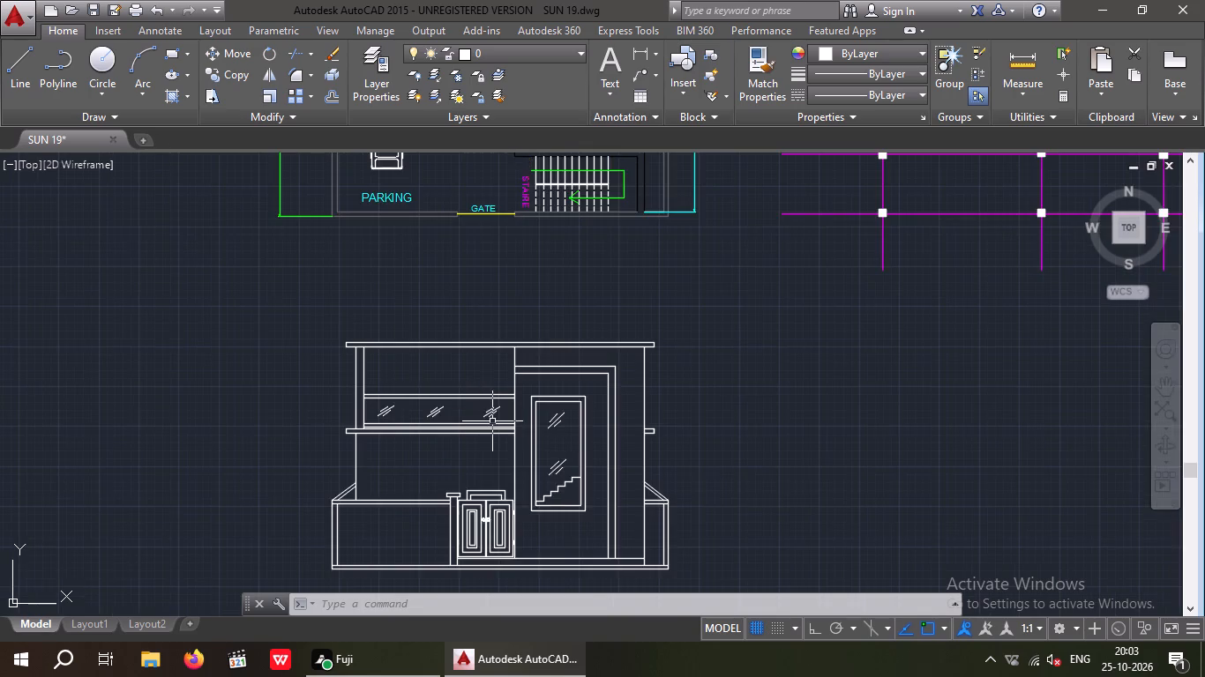
{"action": "middle_click_drag", "start_coordinate": [494, 417], "coordinate": [539, 339]}
{"action": "scroll", "coordinate": [263, 0], "scroll_direction": "up", "scroll_amount": 1}
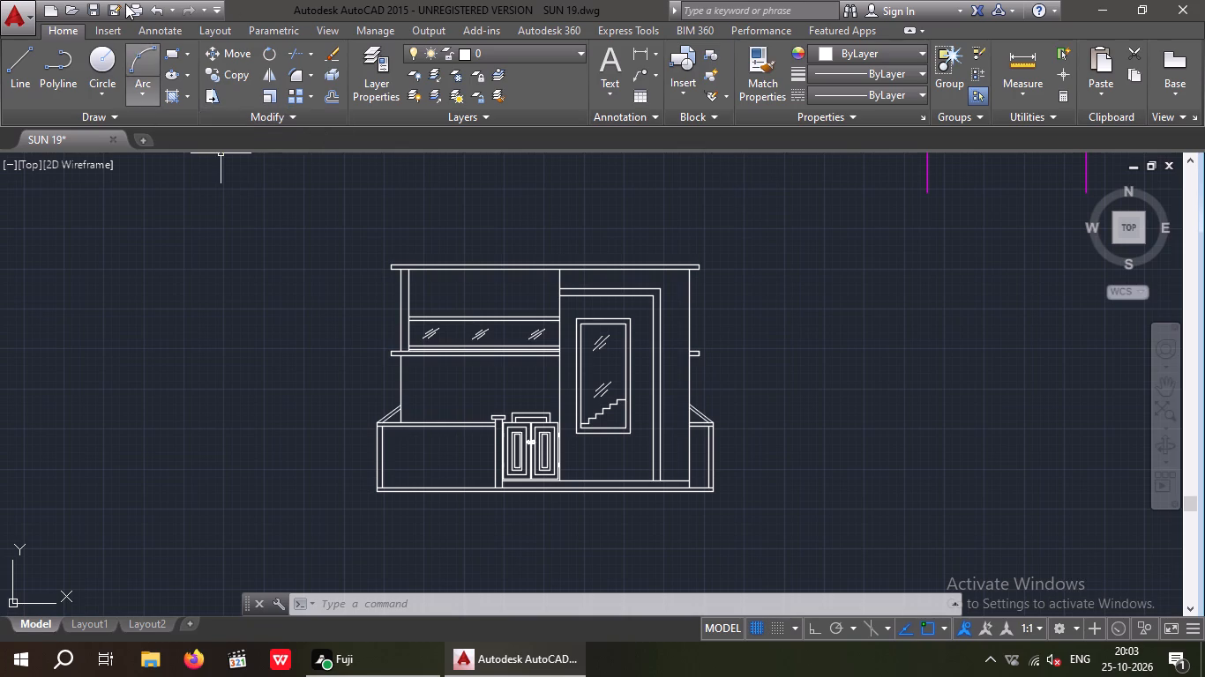
{"action": "left_click", "coordinate": [166, 97]}
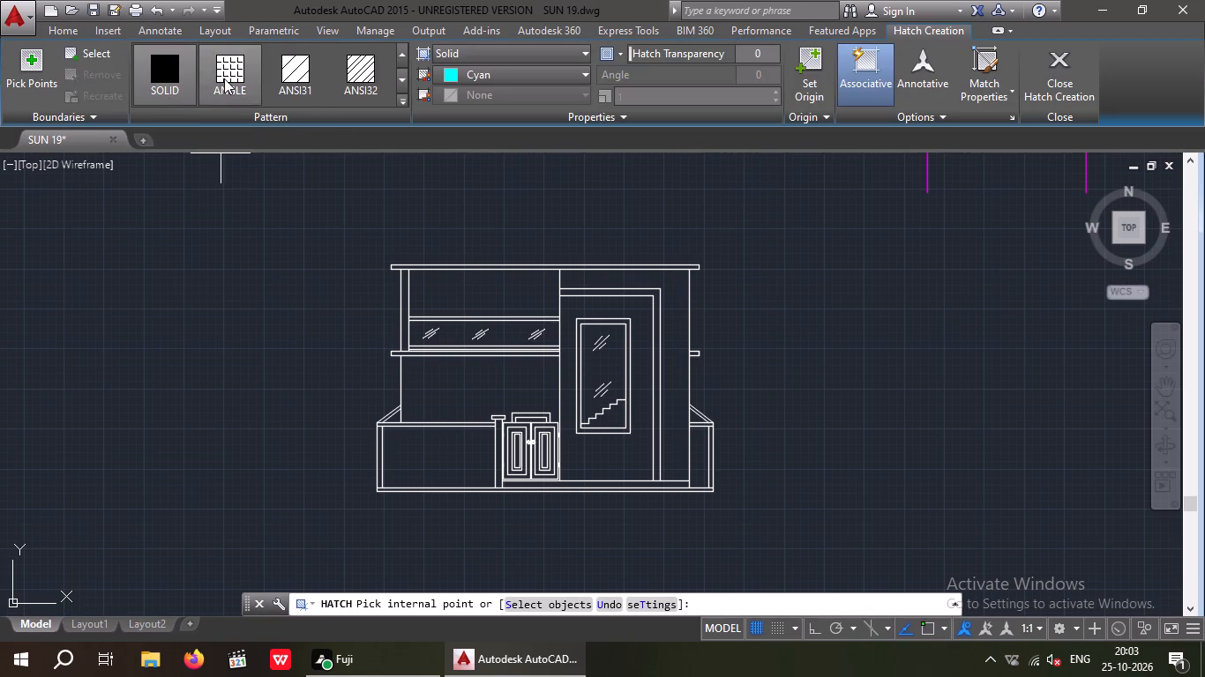
{"action": "left_click", "coordinate": [461, 75]}
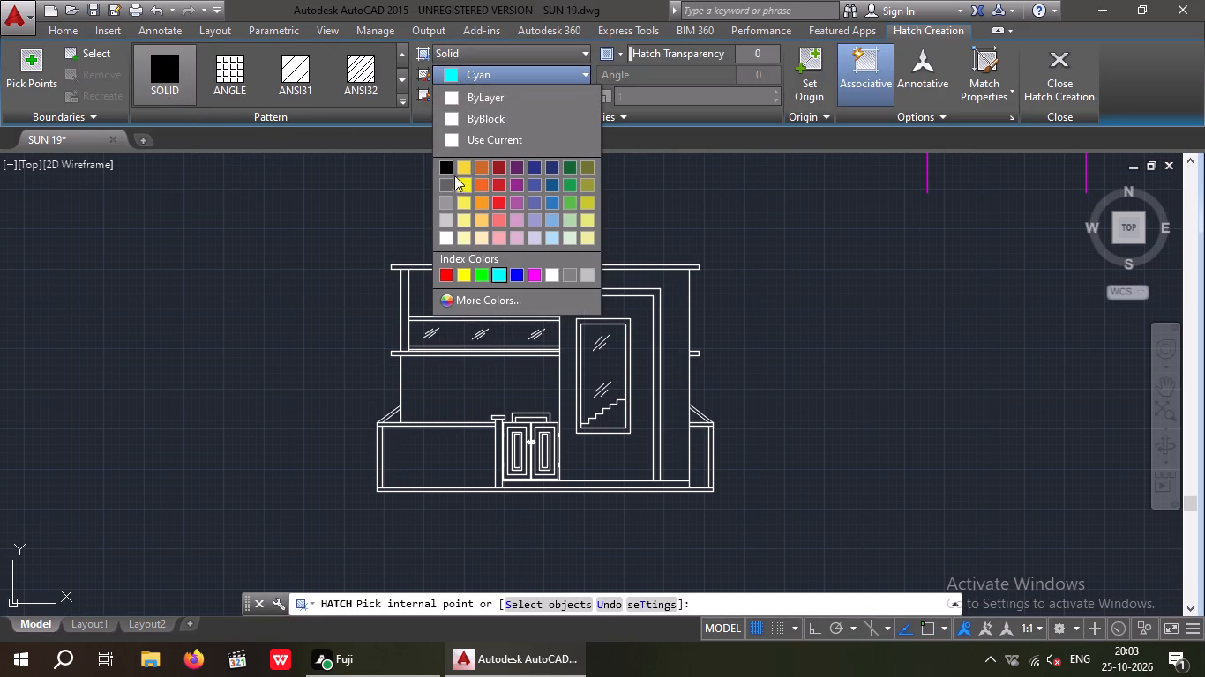
{"action": "left_click", "coordinate": [446, 165]}
{"action": "scroll", "coordinate": [574, 317], "scroll_direction": "up", "scroll_amount": 4}
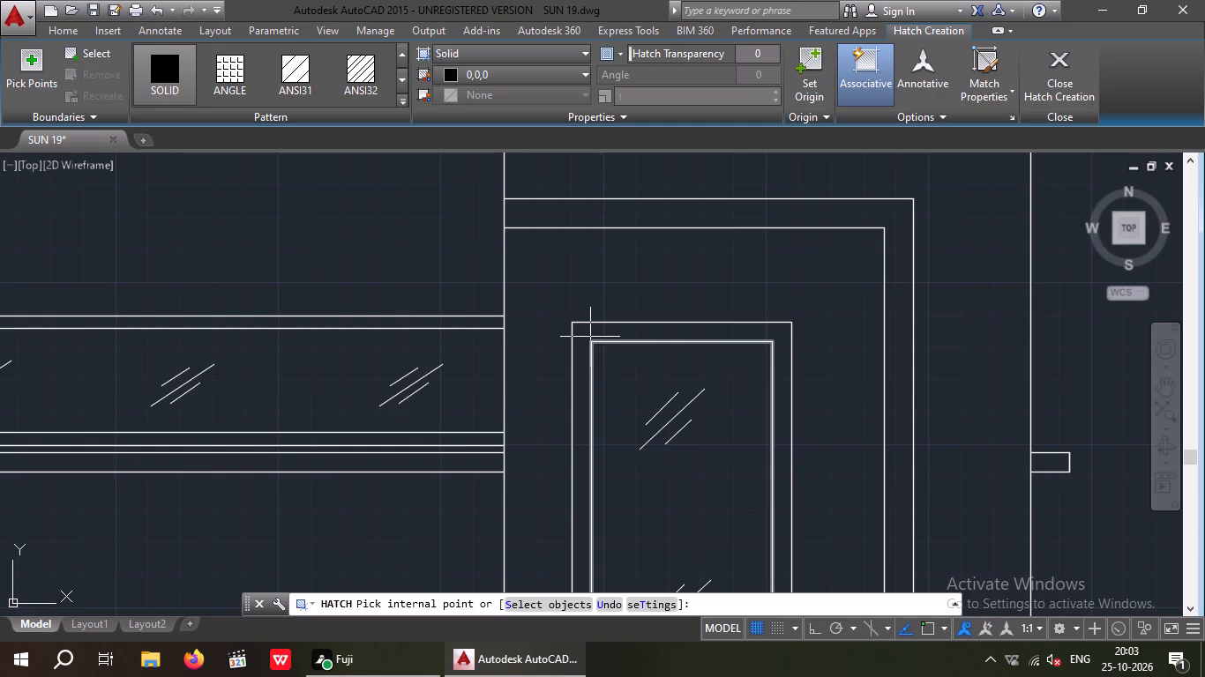
{"action": "left_click", "coordinate": [590, 337]}
{"action": "key", "text": "Escape"}
Fill the staircase window glass, including below the stair line, and the balcony glass band with solid hatch in colour 173,221,247.
{"action": "scroll", "coordinate": [592, 289], "scroll_direction": "down", "scroll_amount": 3}
{"action": "middle_click_drag", "start_coordinate": [589, 280], "coordinate": [538, 286]}
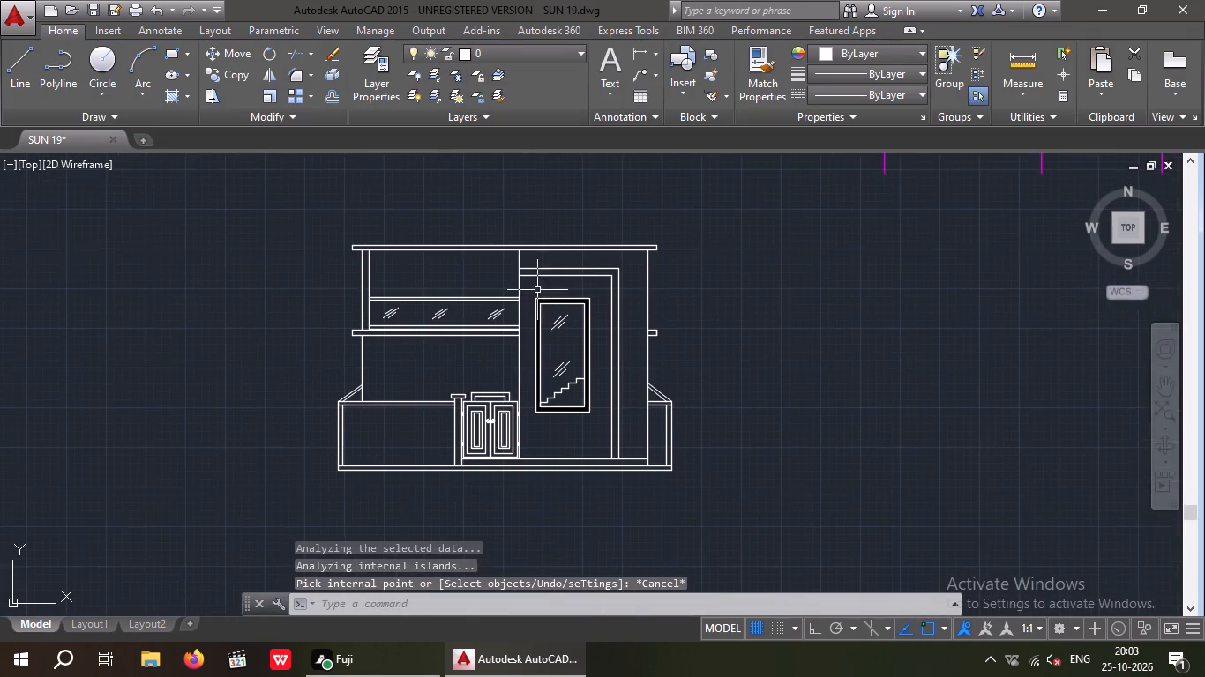
{"action": "scroll", "coordinate": [583, 345], "scroll_direction": "up", "scroll_amount": 2}
{"action": "left_click", "coordinate": [171, 93]}
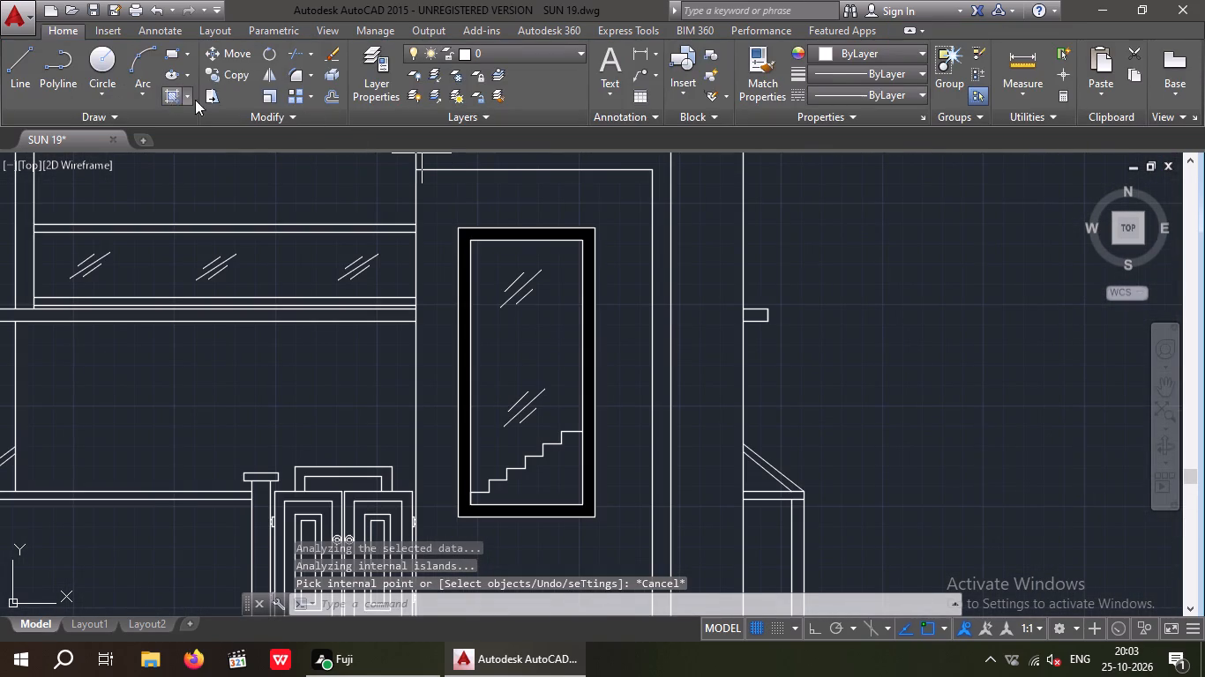
{"action": "left_click", "coordinate": [537, 74]}
{"action": "left_click", "coordinate": [556, 237]}
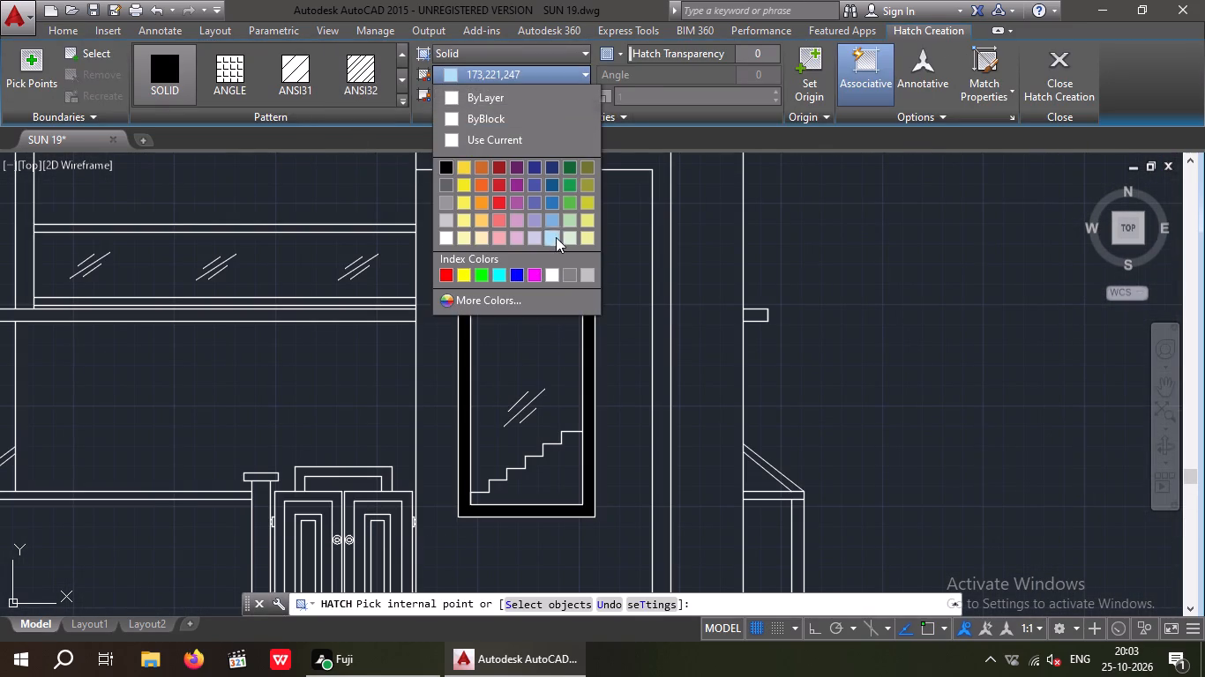
{"action": "left_click", "coordinate": [557, 322]}
{"action": "left_click", "coordinate": [550, 469]}
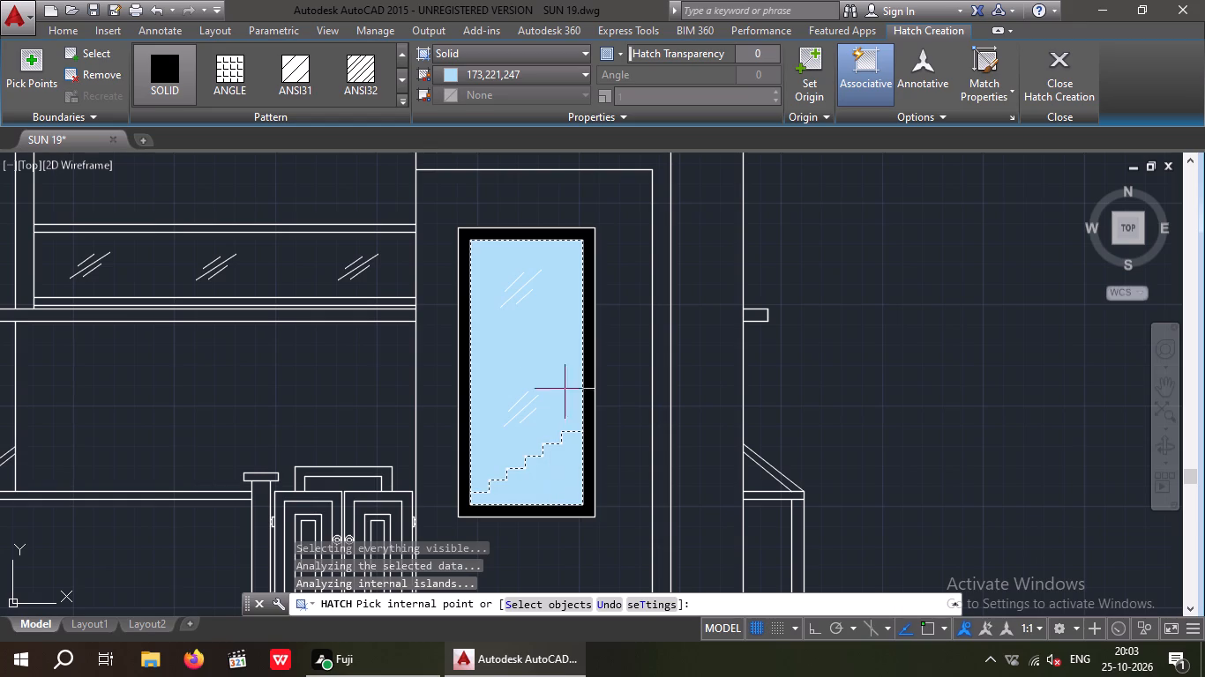
{"action": "left_click", "coordinate": [284, 270]}
{"action": "scroll", "coordinate": [299, 259], "scroll_direction": "down", "scroll_amount": 2}
{"action": "key", "text": "Escape"}
{"action": "key", "text": "Escape"}
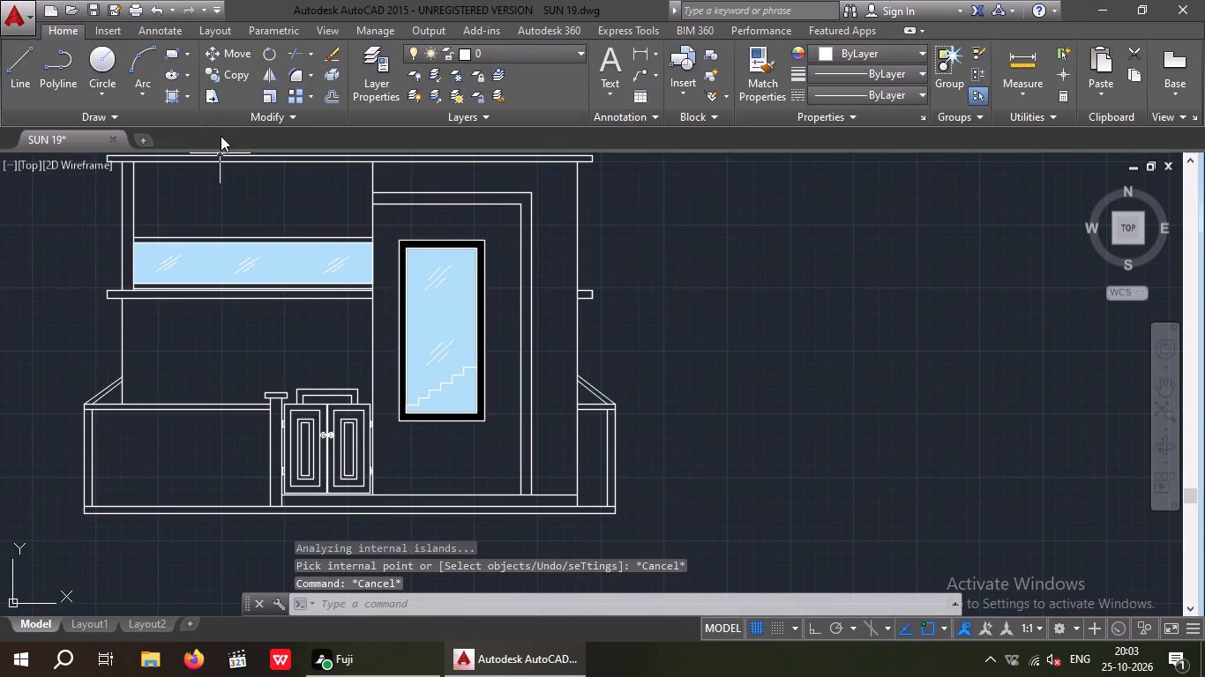
Fill the thin rails directly above and below the balcony glass with solid hatch in colour 147,149,152.
{"action": "left_click", "coordinate": [168, 100]}
{"action": "left_click", "coordinate": [468, 76]}
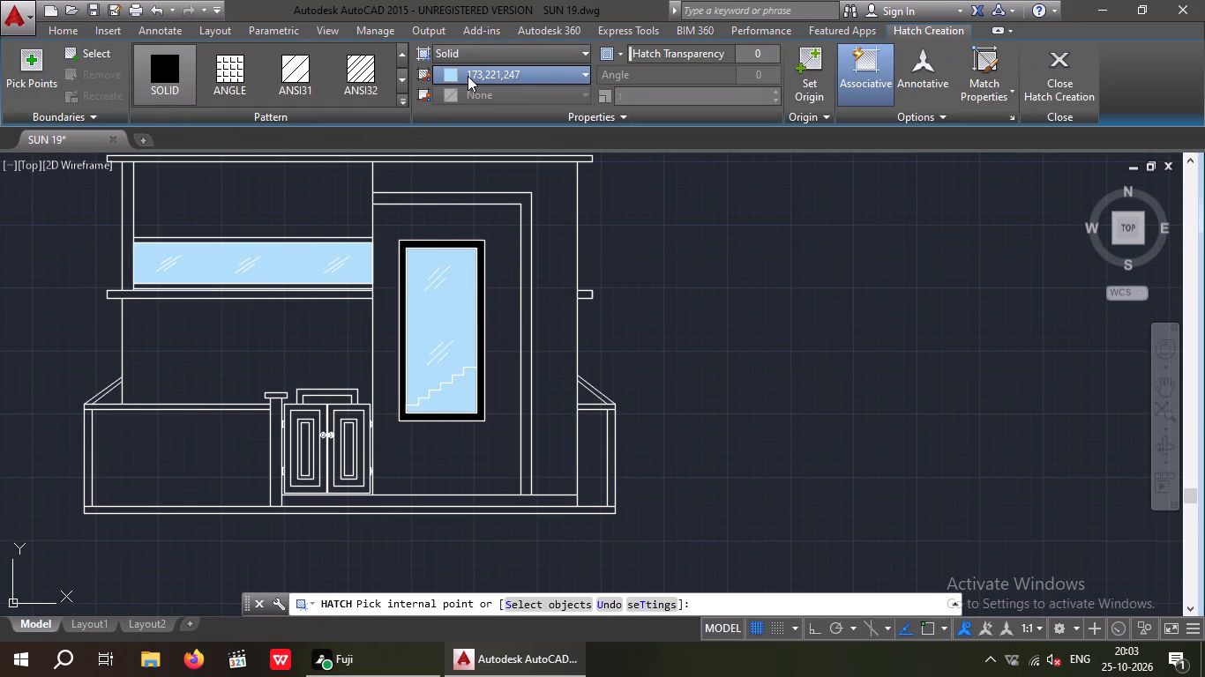
{"action": "left_click", "coordinate": [447, 205]}
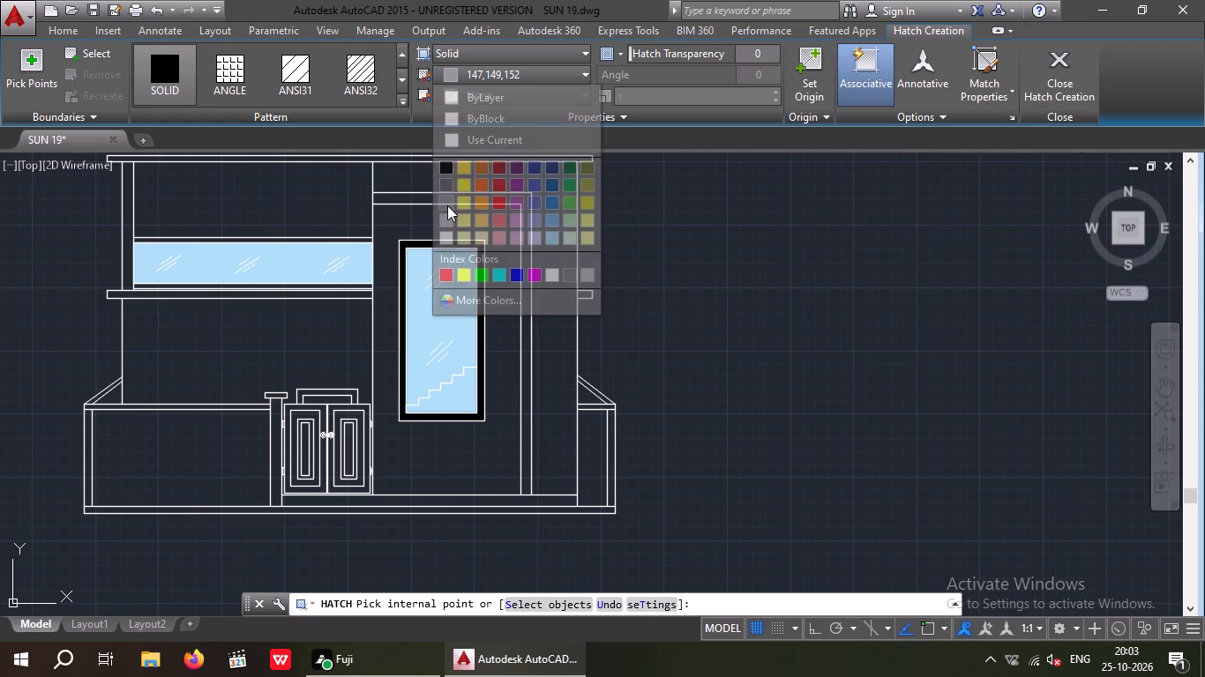
{"action": "scroll", "coordinate": [303, 235], "scroll_direction": "up", "scroll_amount": 3}
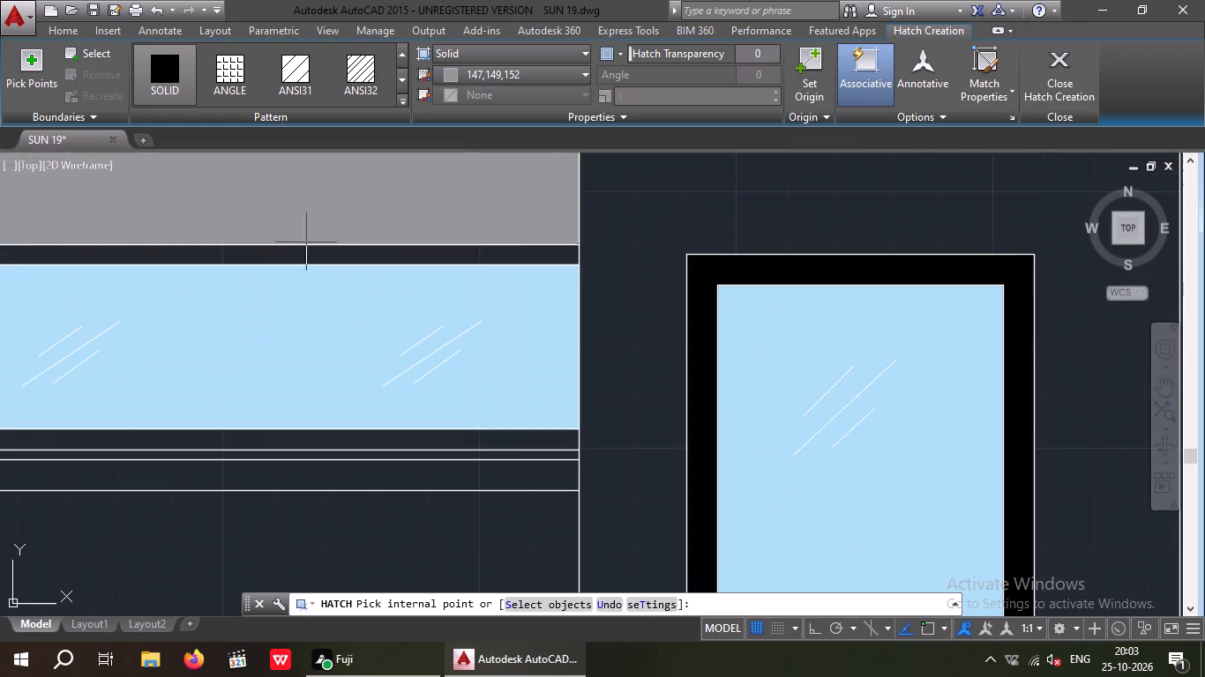
{"action": "left_click", "coordinate": [311, 249]}
{"action": "scroll", "coordinate": [314, 248], "scroll_direction": "down", "scroll_amount": 3}
{"action": "scroll", "coordinate": [312, 379], "scroll_direction": "up", "scroll_amount": 3}
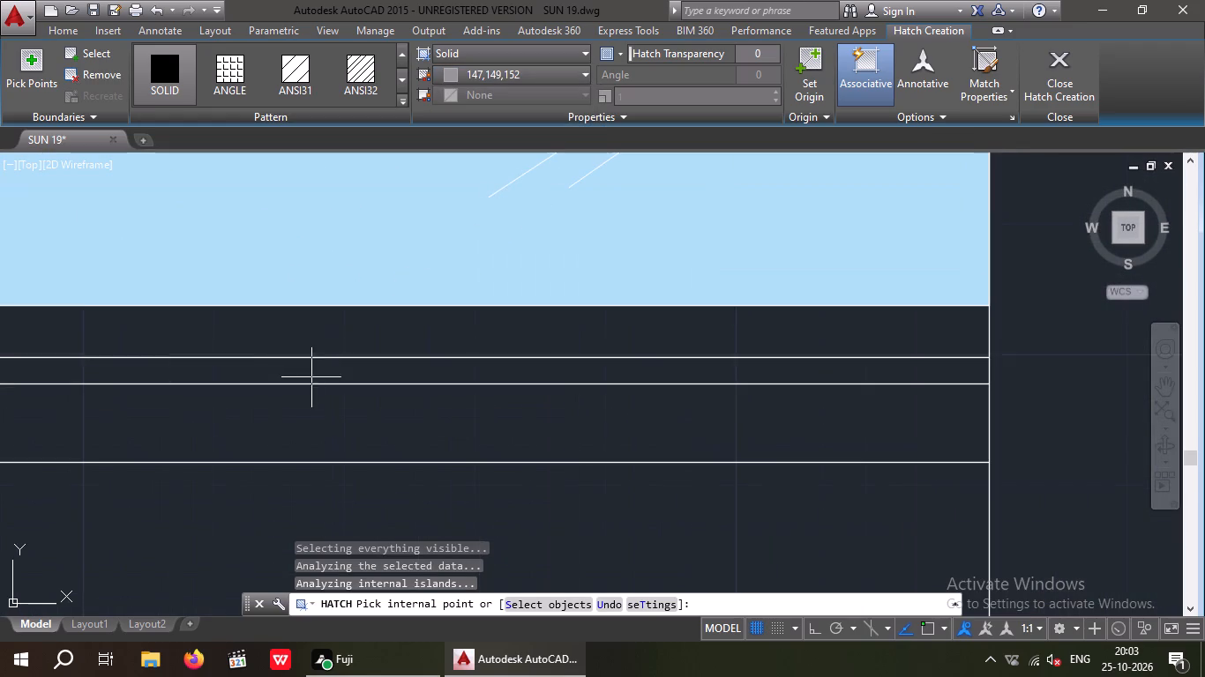
{"action": "left_click", "coordinate": [319, 338]}
{"action": "scroll", "coordinate": [326, 328], "scroll_direction": "down", "scroll_amount": 5}
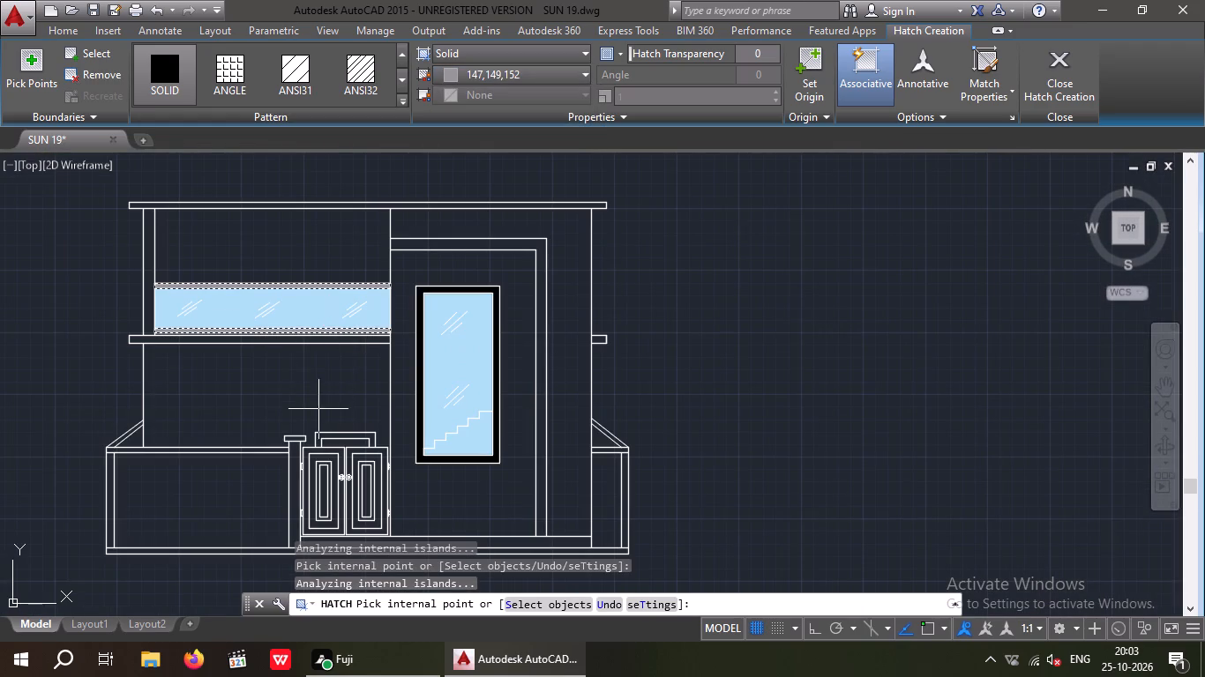
Fill the wide rectangular band on both gate leaves with solid hatch in colour 147,149,152.
{"action": "scroll", "coordinate": [320, 492], "scroll_direction": "up", "scroll_amount": 2}
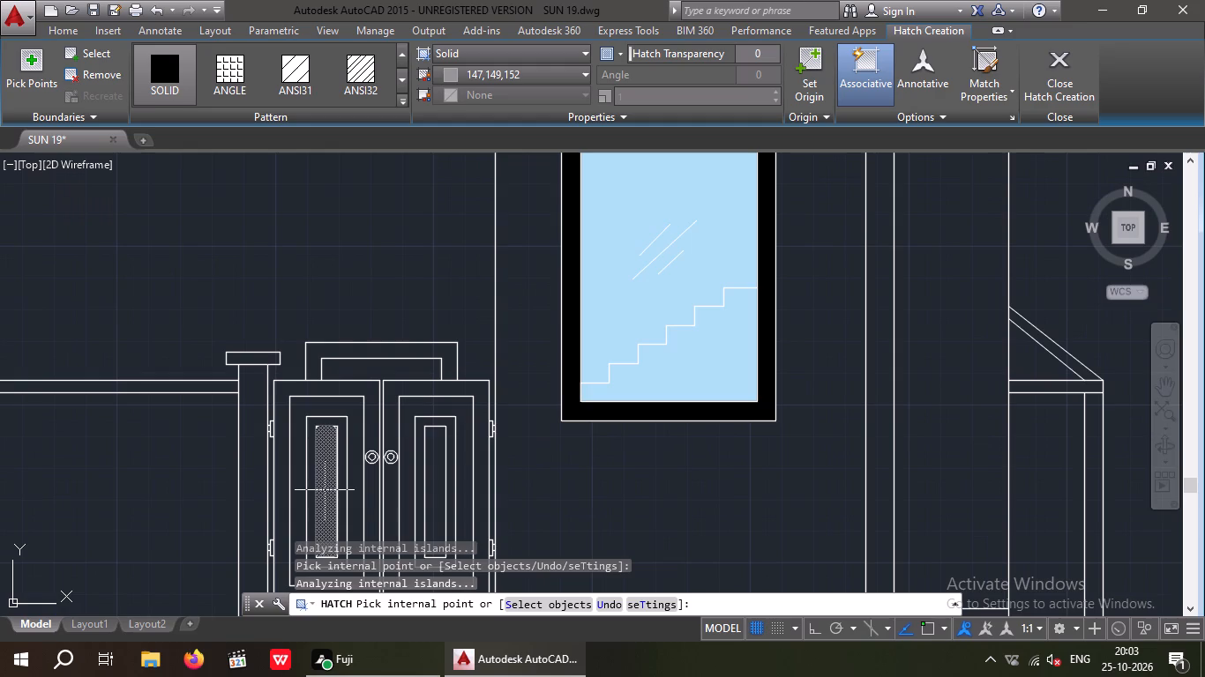
{"action": "left_click", "coordinate": [324, 490]}
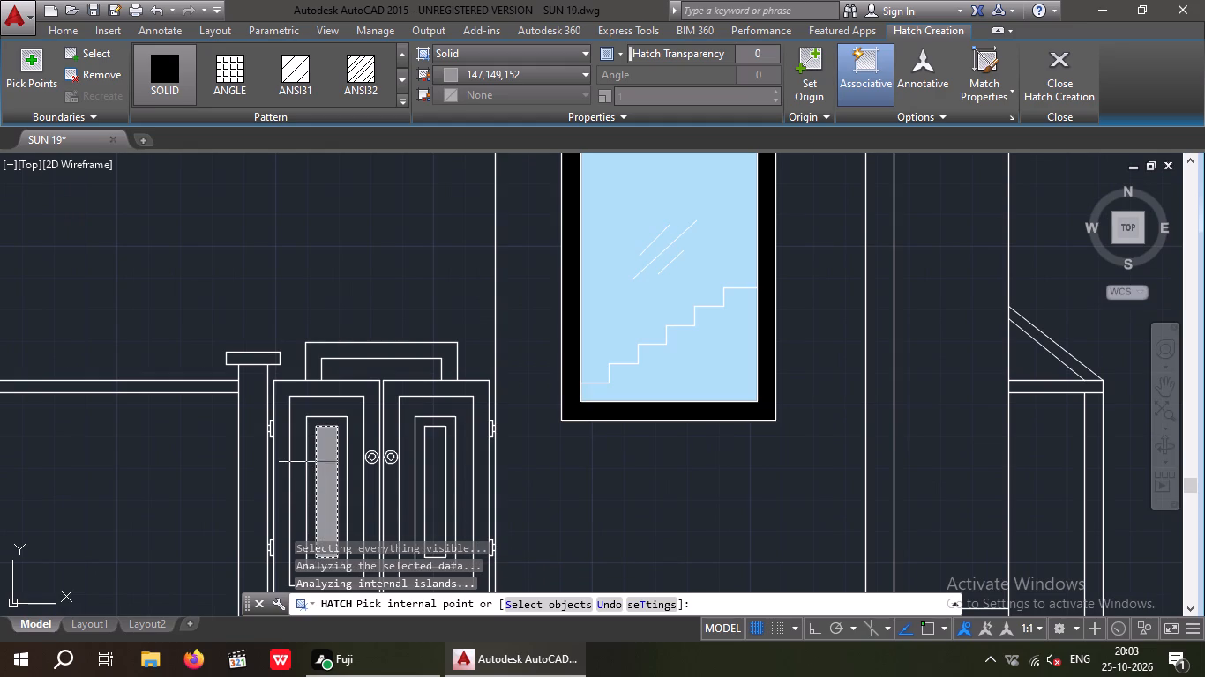
{"action": "left_click", "coordinate": [296, 452]}
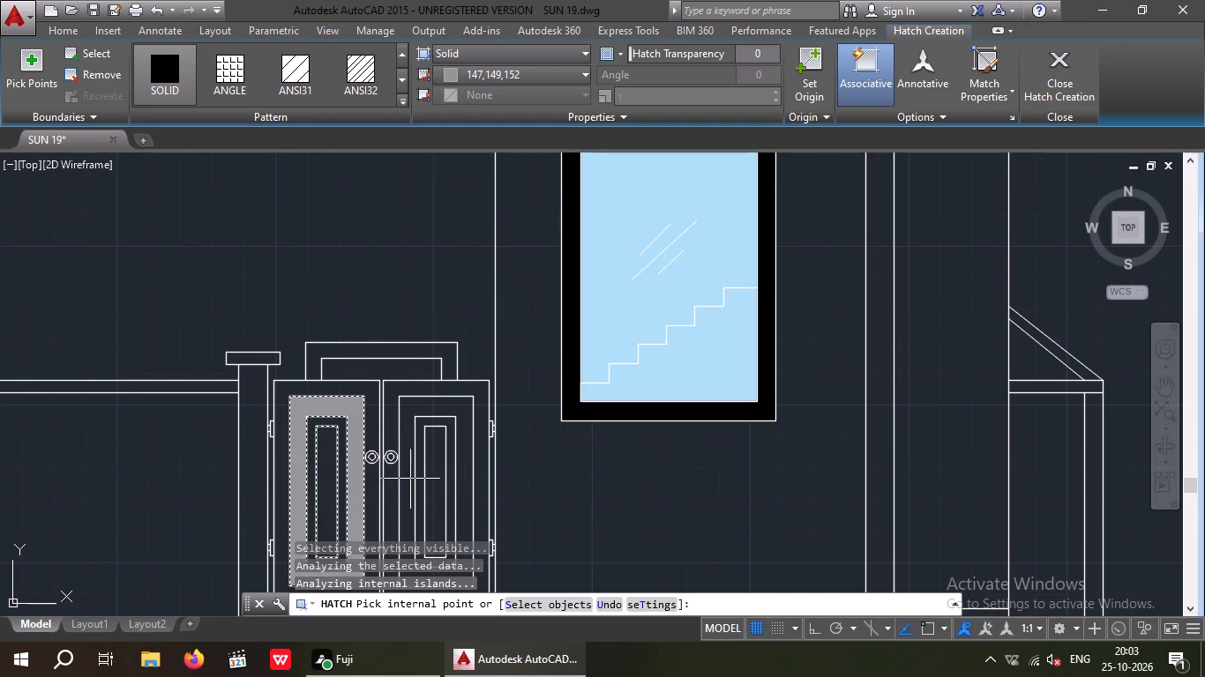
{"action": "left_click", "coordinate": [428, 479]}
{"action": "left_click", "coordinate": [465, 469]}
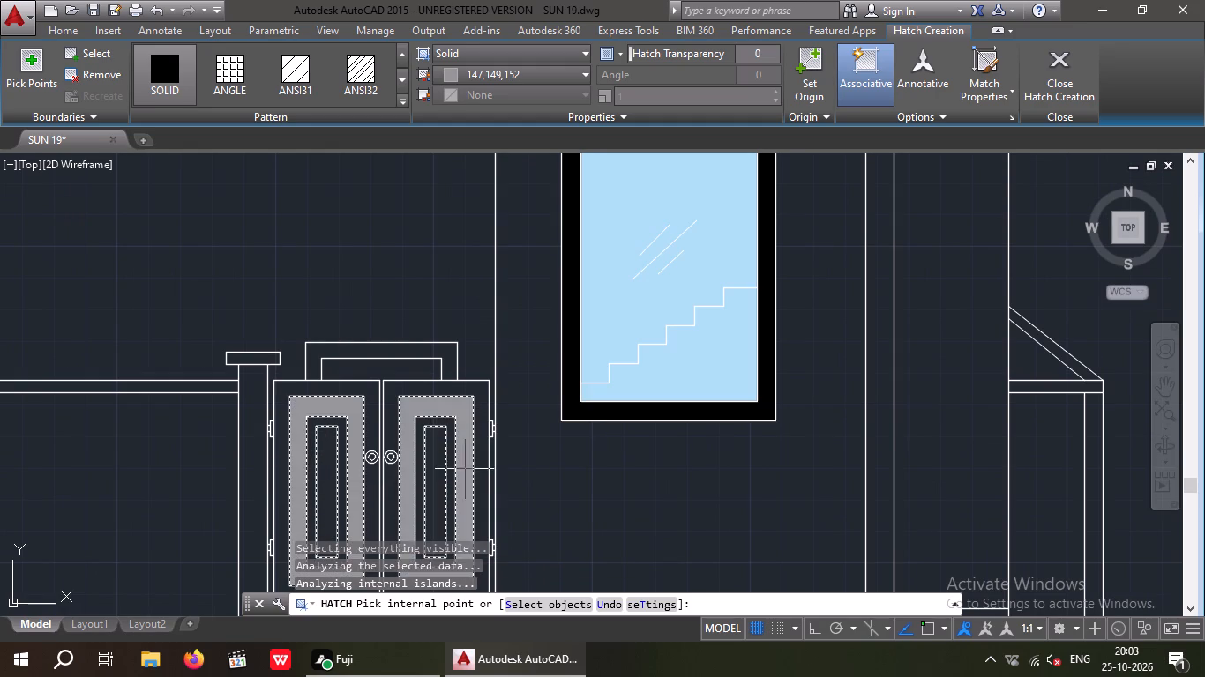
{"action": "key", "text": "Escape"}
Fill the outer frame and upper hinge of the gate's left leaf with solid hatch in colour 0,0,0.
{"action": "middle_click_drag", "start_coordinate": [543, 499], "coordinate": [547, 402]}
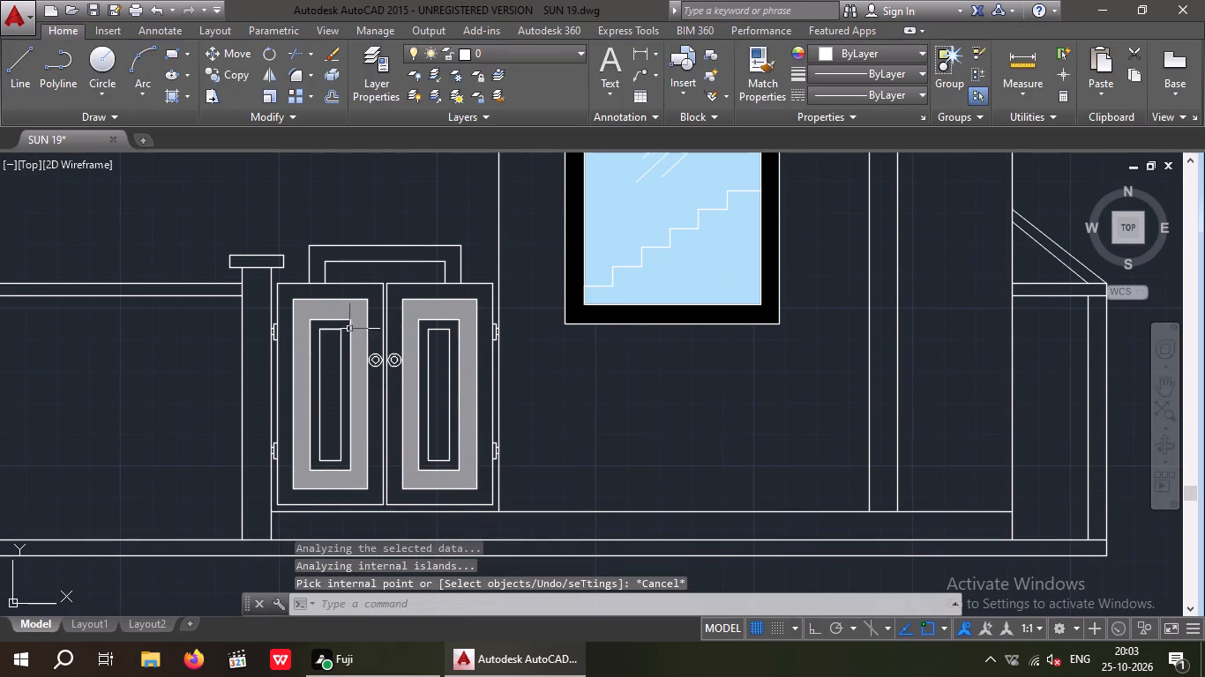
{"action": "left_click", "coordinate": [175, 97]}
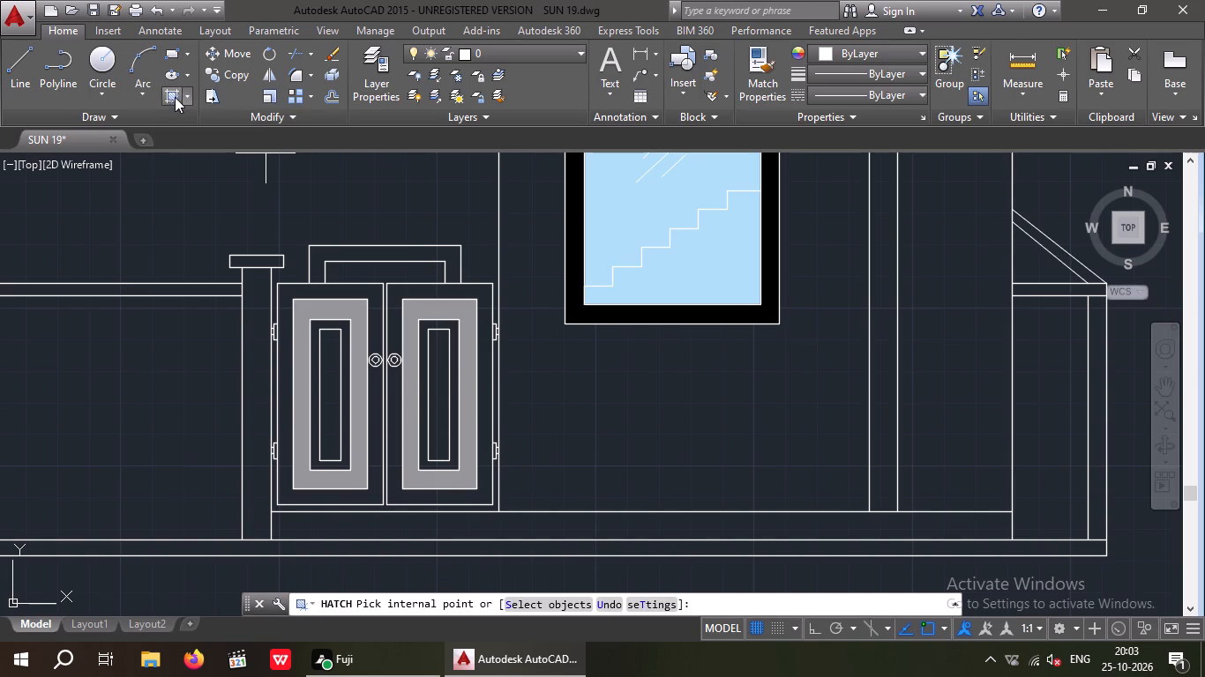
{"action": "left_click", "coordinate": [483, 67]}
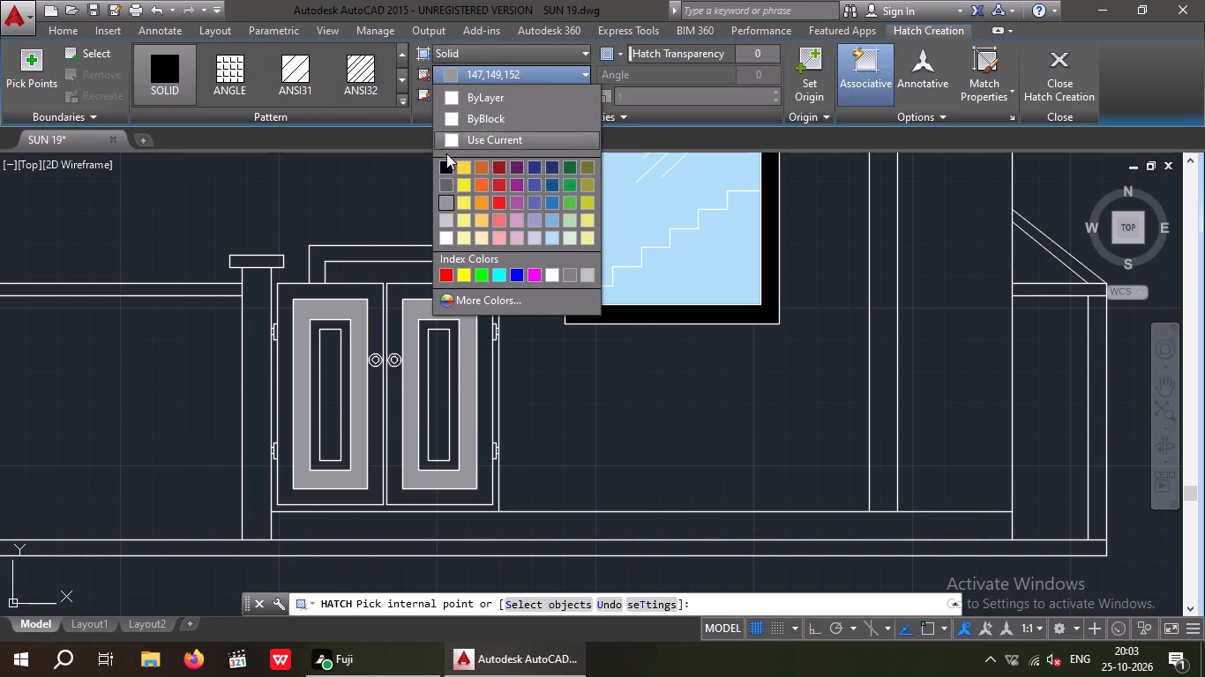
{"action": "left_click", "coordinate": [443, 167]}
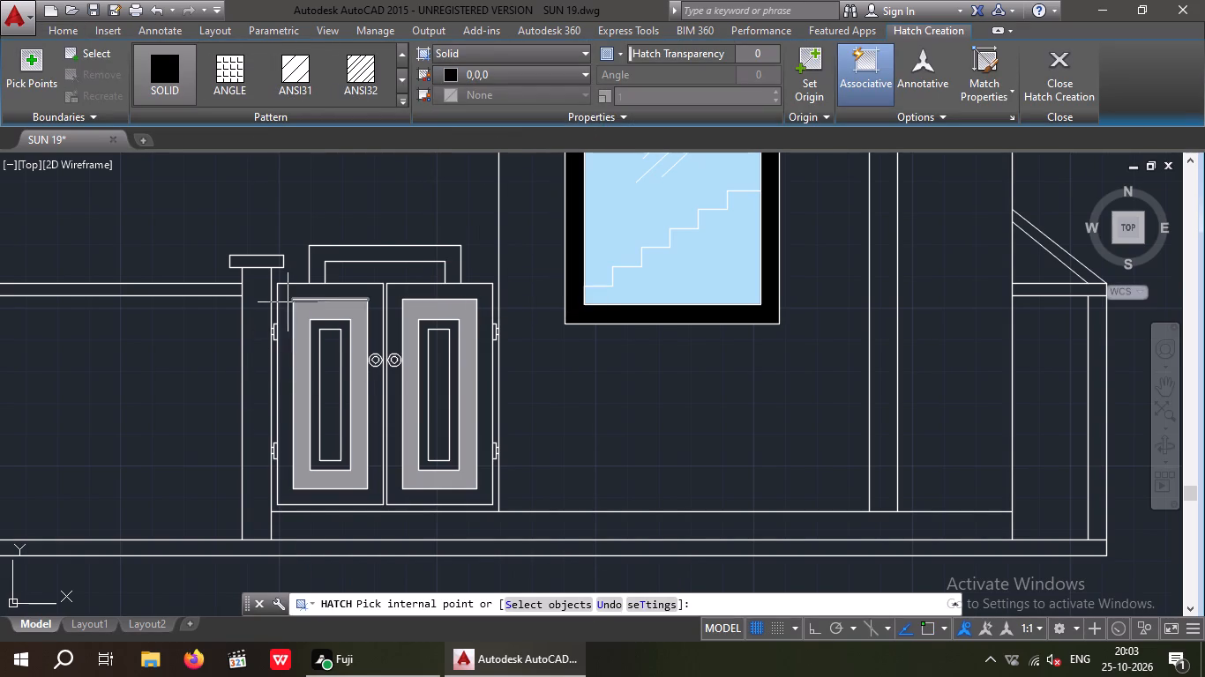
{"action": "left_click", "coordinate": [287, 303]}
{"action": "scroll", "coordinate": [328, 359], "scroll_direction": "up", "scroll_amount": 2}
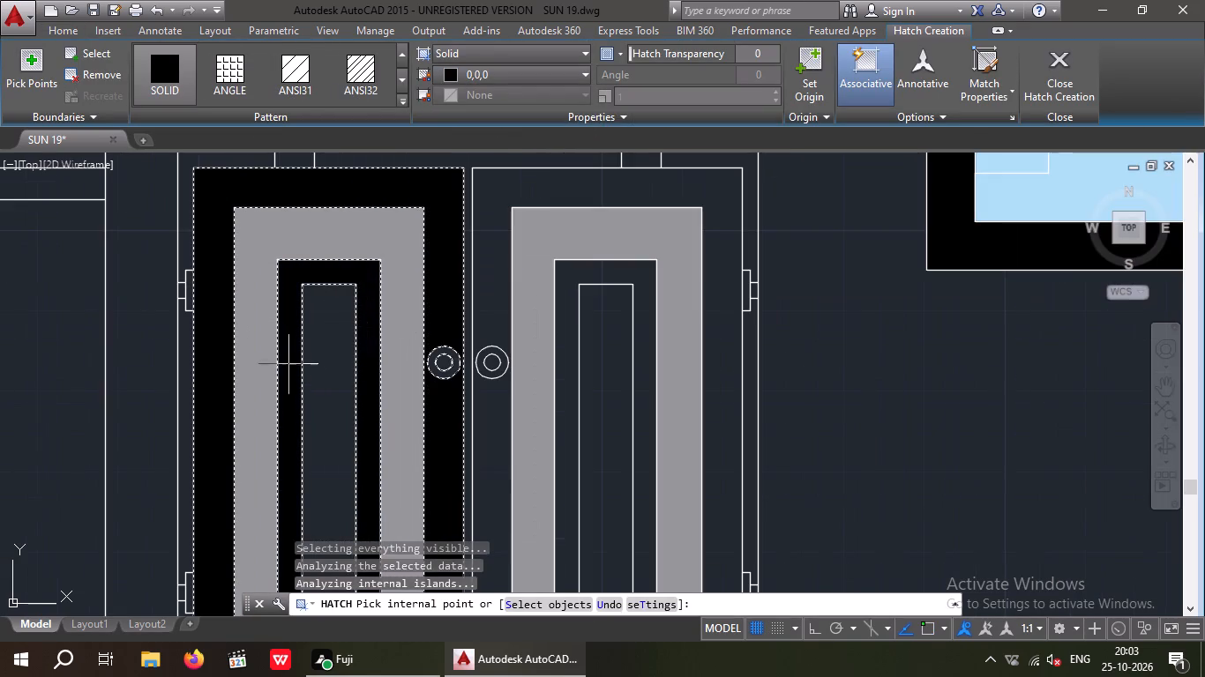
{"action": "left_click", "coordinate": [288, 360]}
{"action": "scroll", "coordinate": [345, 338], "scroll_direction": "down", "scroll_amount": 2}
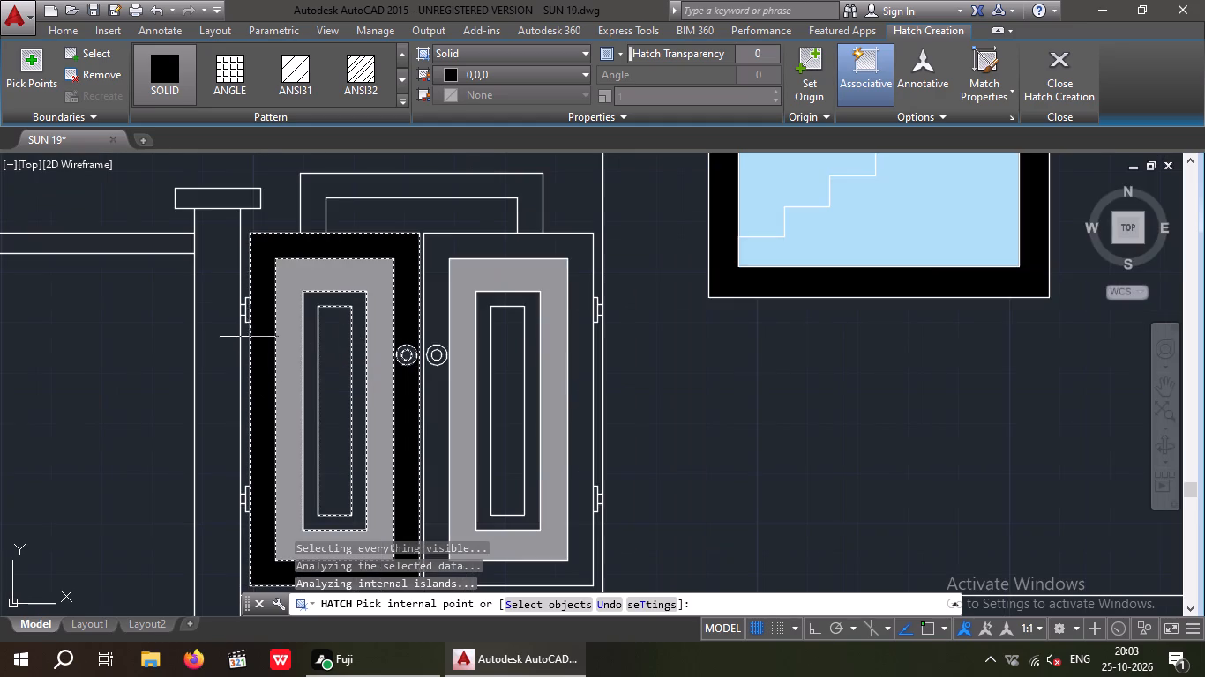
{"action": "scroll", "coordinate": [246, 301], "scroll_direction": "up", "scroll_amount": 4}
{"action": "left_click", "coordinate": [254, 326]}
{"action": "left_click", "coordinate": [207, 349]}
{"action": "scroll", "coordinate": [218, 316], "scroll_direction": "down", "scroll_amount": 5}
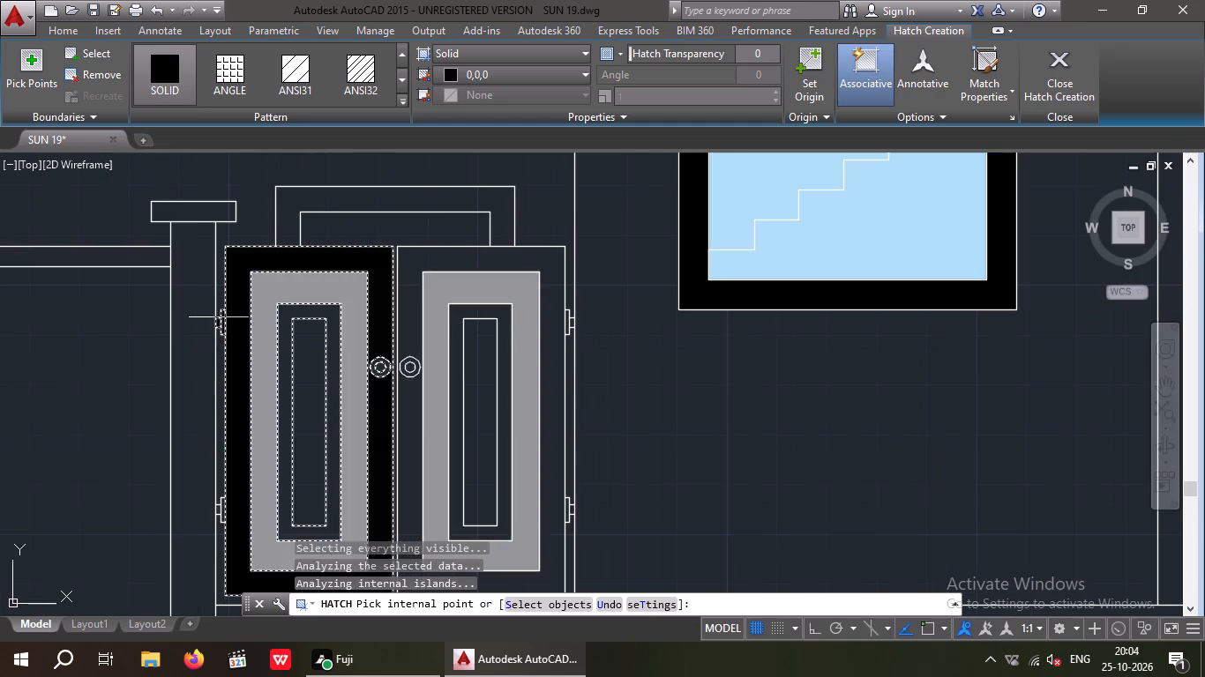
Fill the right leaf's outer frame, both right-hand hinges and the left leaf's lower hinge with solid hatch in colour 0,0,0.
{"action": "left_click", "coordinate": [411, 277]}
{"action": "scroll", "coordinate": [413, 278], "scroll_direction": "down", "scroll_amount": 1}
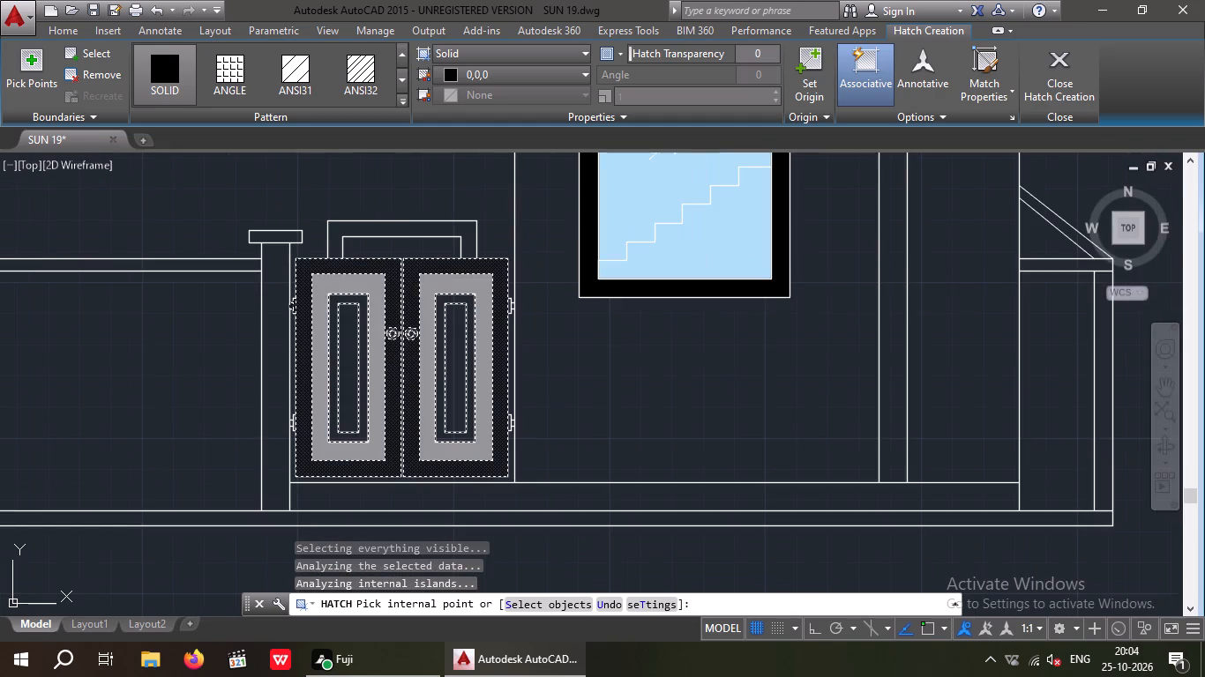
{"action": "scroll", "coordinate": [511, 303], "scroll_direction": "up", "scroll_amount": 4}
{"action": "left_click", "coordinate": [491, 311]}
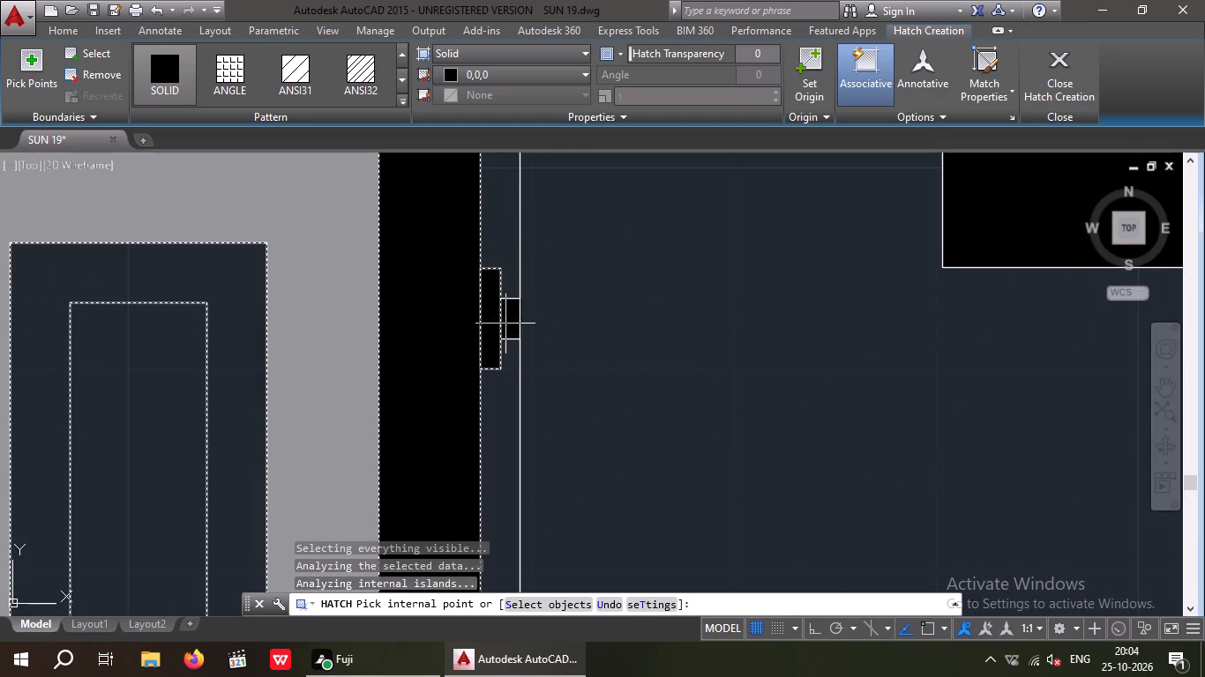
{"action": "left_click", "coordinate": [508, 323]}
{"action": "scroll", "coordinate": [513, 297], "scroll_direction": "down", "scroll_amount": 4}
{"action": "scroll", "coordinate": [502, 499], "scroll_direction": "up", "scroll_amount": 4}
{"action": "left_click", "coordinate": [524, 456]}
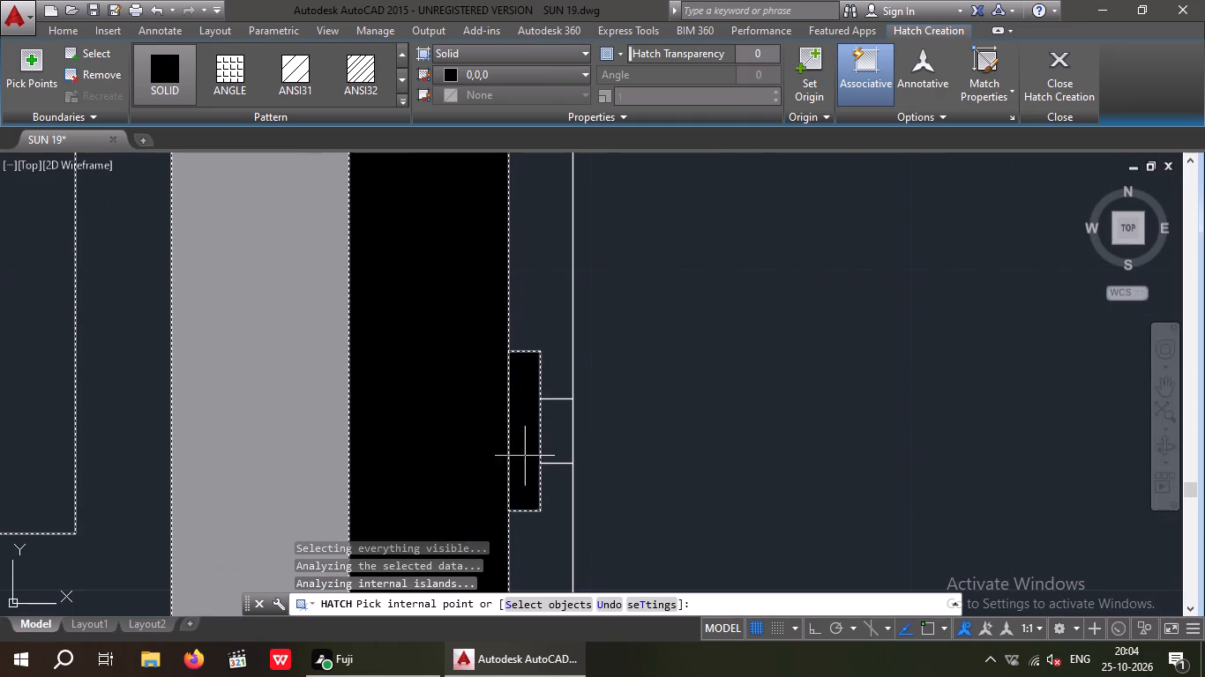
{"action": "left_click", "coordinate": [560, 438]}
{"action": "scroll", "coordinate": [563, 420], "scroll_direction": "down", "scroll_amount": 4}
{"action": "scroll", "coordinate": [226, 413], "scroll_direction": "up", "scroll_amount": 4}
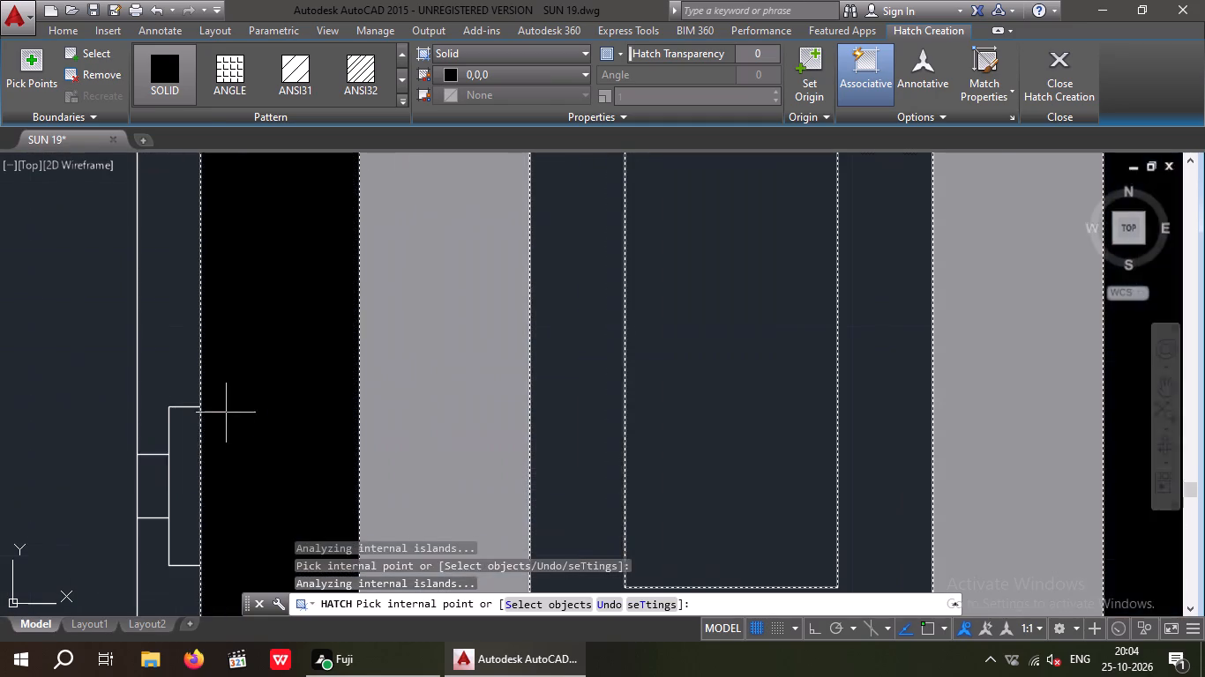
{"action": "left_click", "coordinate": [169, 464]}
{"action": "left_click", "coordinate": [155, 472]}
{"action": "key", "text": "Escape"}
{"action": "scroll", "coordinate": [174, 451], "scroll_direction": "down", "scroll_amount": 5}
{"action": "key", "text": "Escape"}
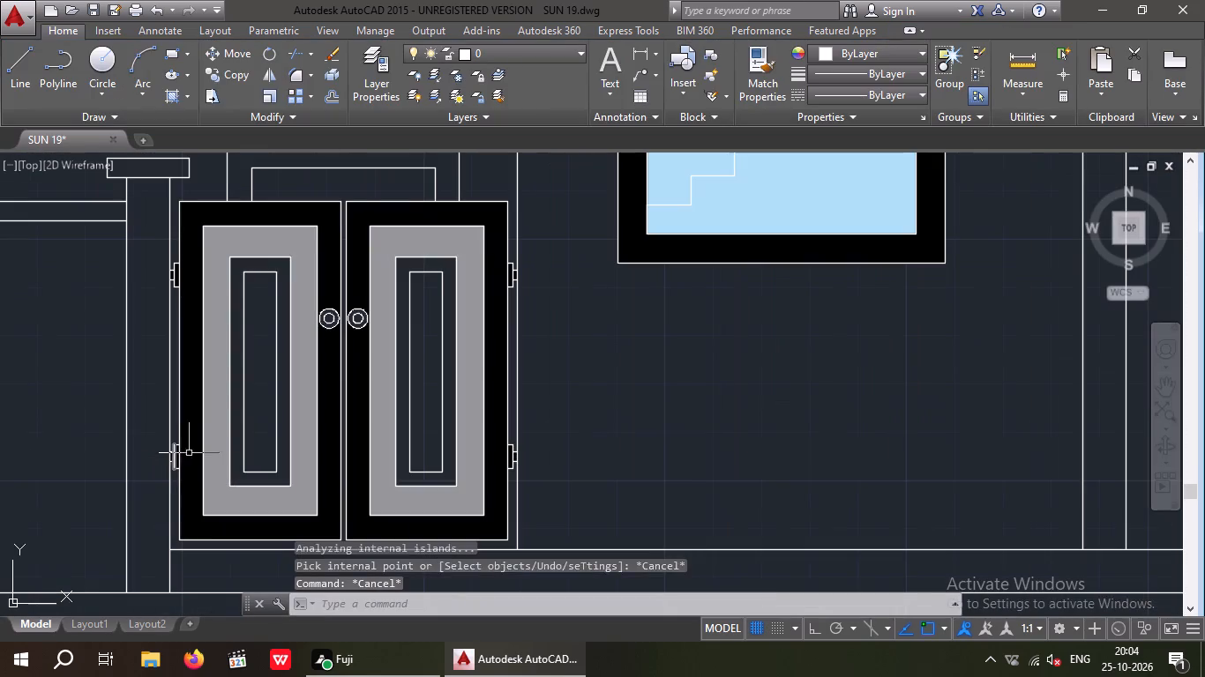
{"action": "key", "text": "Escape"}
{"action": "key", "text": "Escape"}
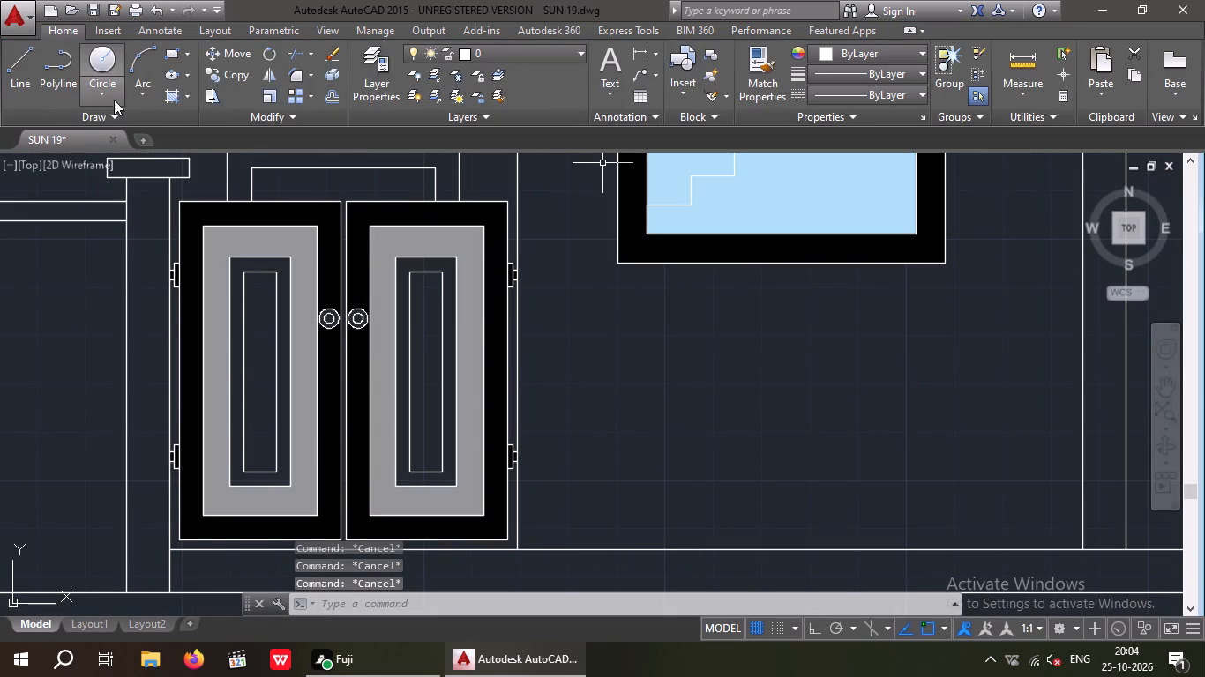
Fill the narrow inner frame around the central panel on both gate leaves with solid hatch in colour 0,0,0.
{"action": "left_click", "coordinate": [174, 97]}
{"action": "left_click", "coordinate": [152, 72]}
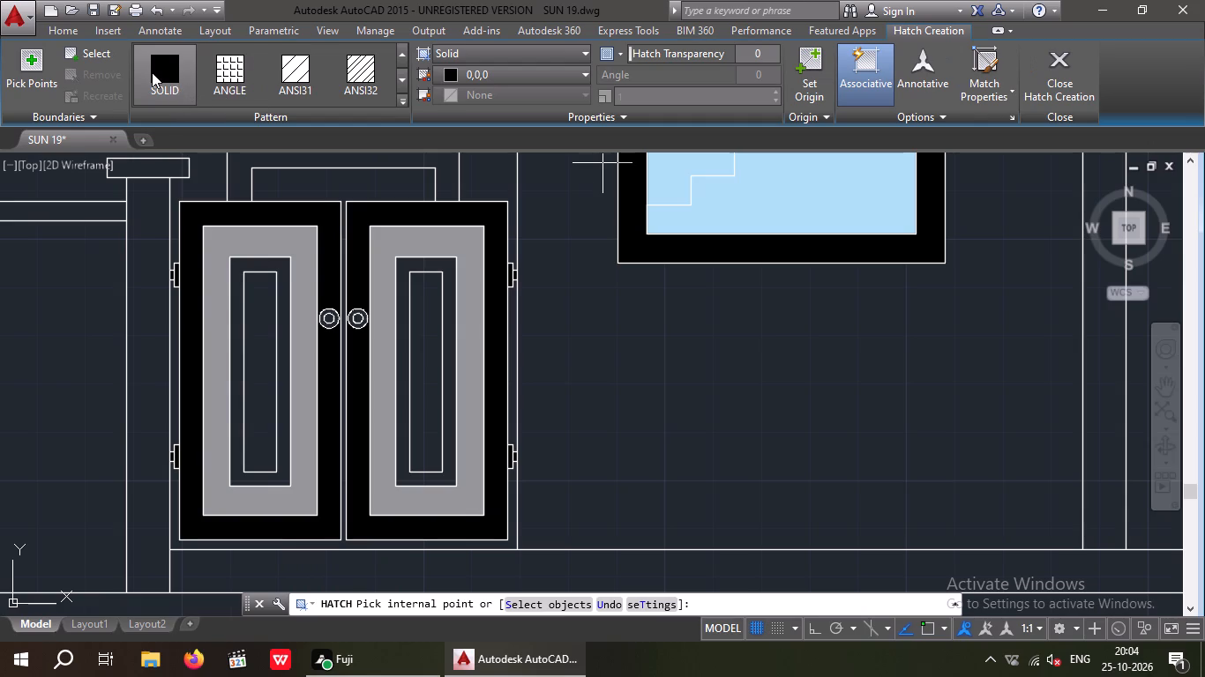
{"action": "left_click", "coordinate": [233, 283]}
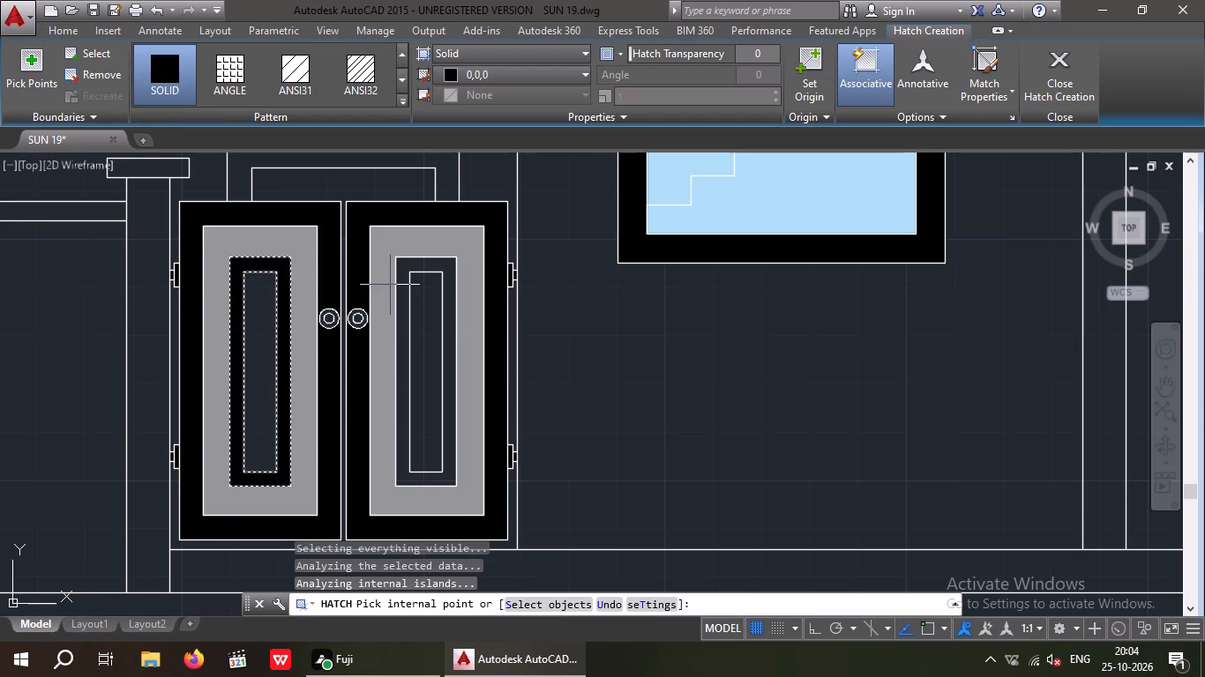
{"action": "left_click", "coordinate": [404, 281]}
{"action": "key", "text": "Escape"}
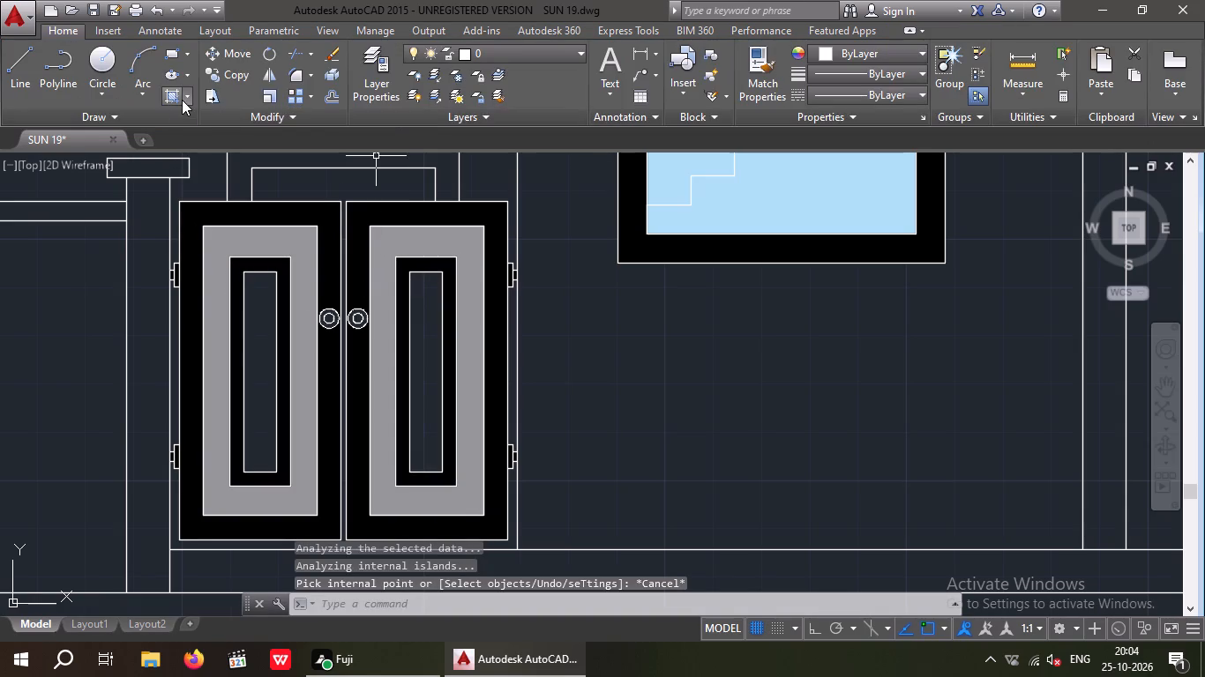
Fill the central panel of both gate leaves with solid hatch in colour 147,149,152.
{"action": "left_click", "coordinate": [174, 98]}
{"action": "left_click", "coordinate": [474, 73]}
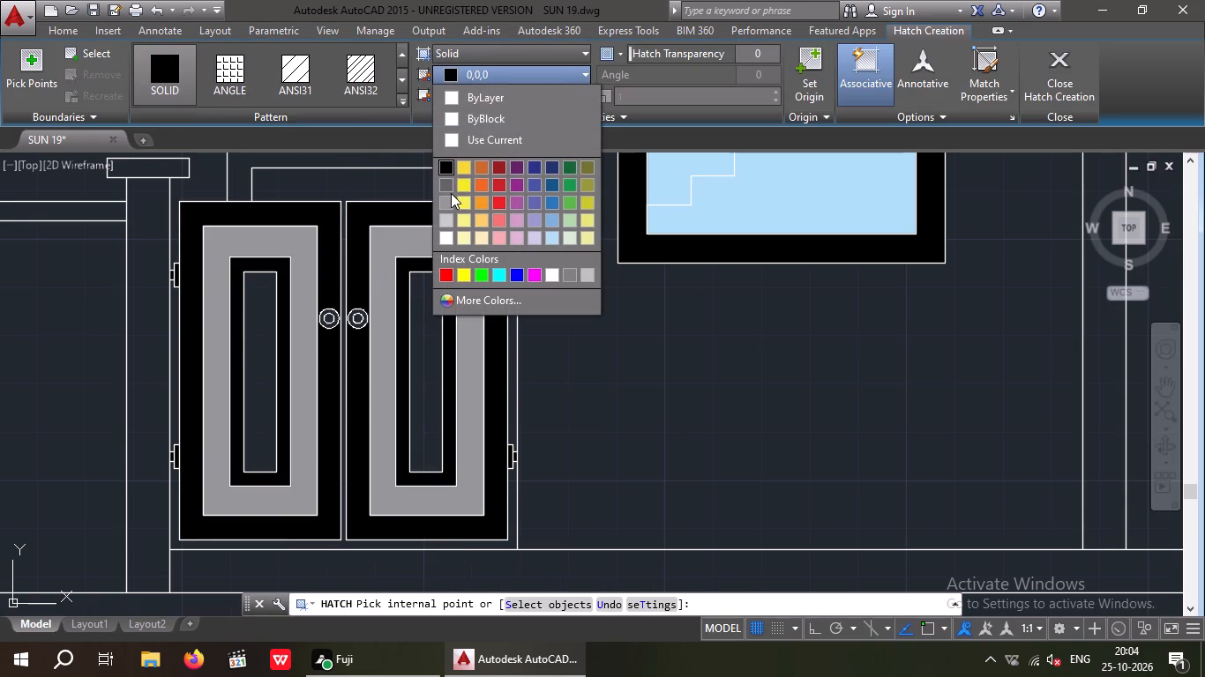
{"action": "left_click", "coordinate": [442, 204]}
{"action": "left_click", "coordinate": [265, 363]}
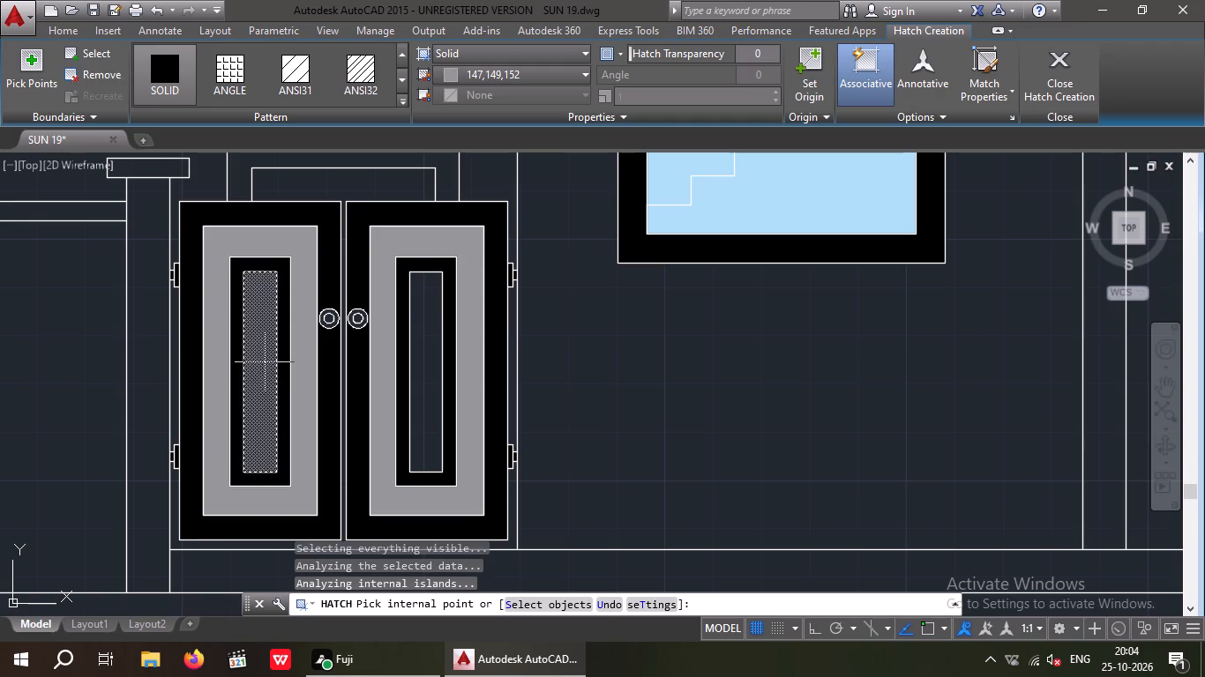
{"action": "left_click", "coordinate": [425, 355]}
{"action": "key", "text": "Escape"}
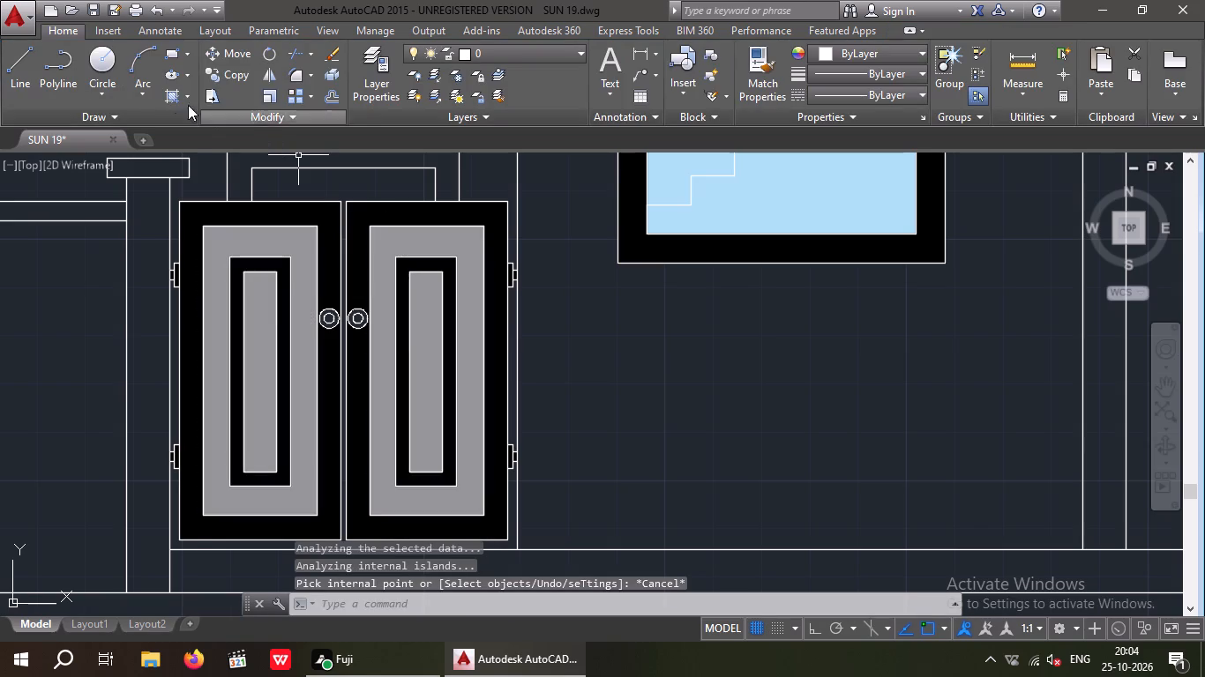
Fill the outer rings of both round gate knobs with solid hatch in colour 199,200,202.
{"action": "left_click", "coordinate": [170, 96]}
{"action": "left_click", "coordinate": [473, 75]}
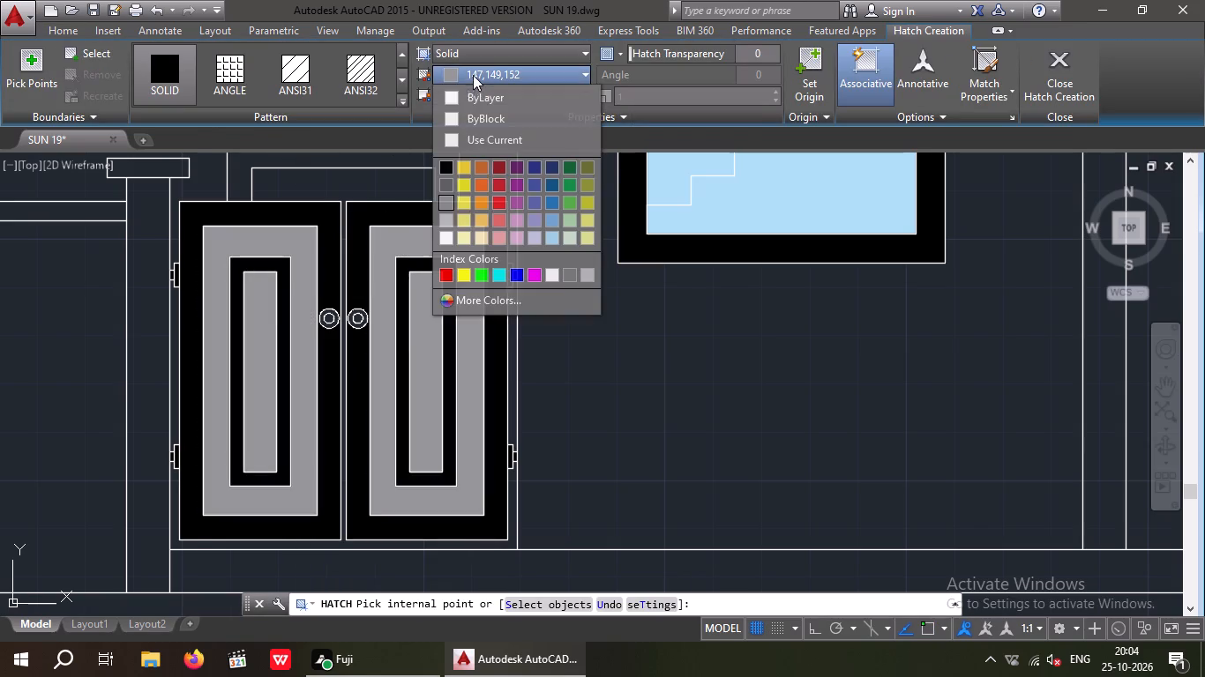
{"action": "left_click", "coordinate": [442, 221]}
{"action": "scroll", "coordinate": [318, 341], "scroll_direction": "up", "scroll_amount": 3}
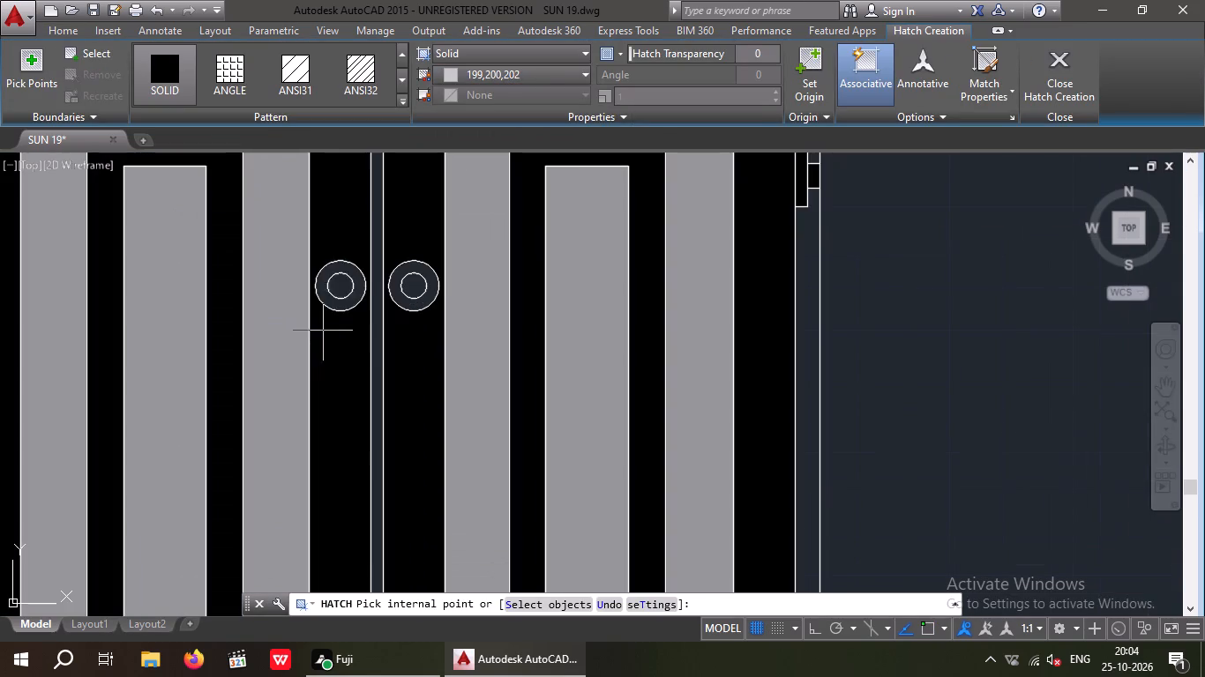
{"action": "left_click", "coordinate": [345, 271]}
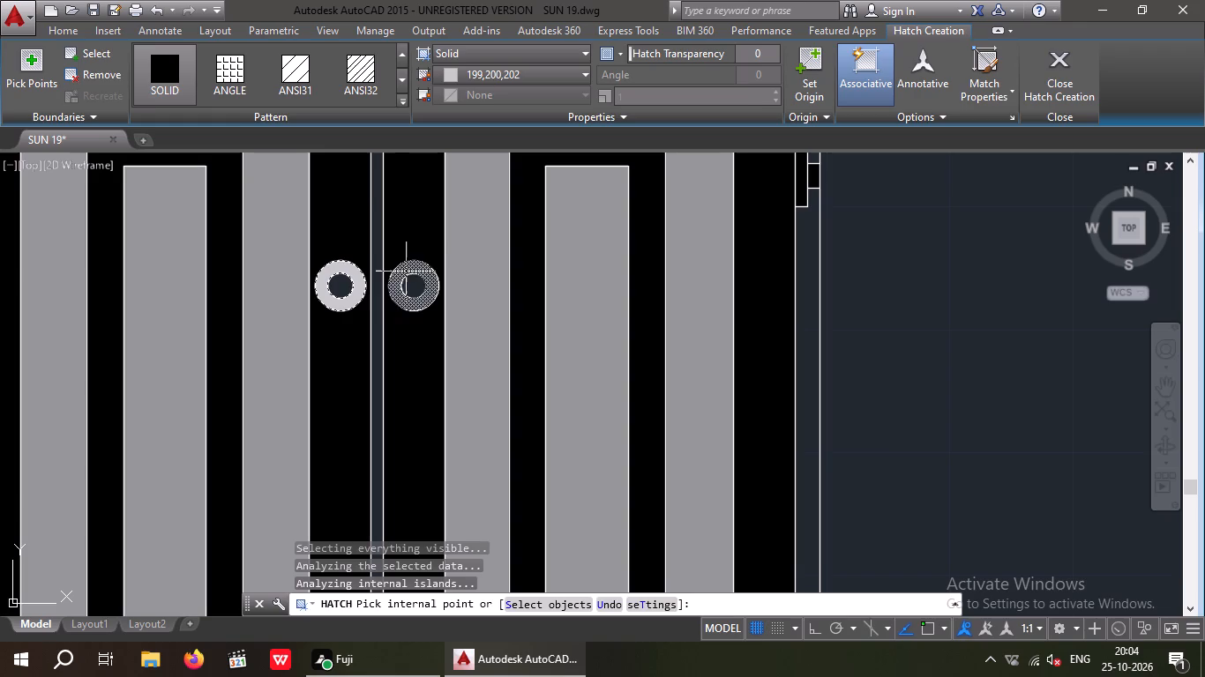
{"action": "left_click", "coordinate": [406, 271]}
{"action": "key", "text": "Escape"}
{"action": "left_click", "coordinate": [415, 281]}
{"action": "key", "text": "Escape"}
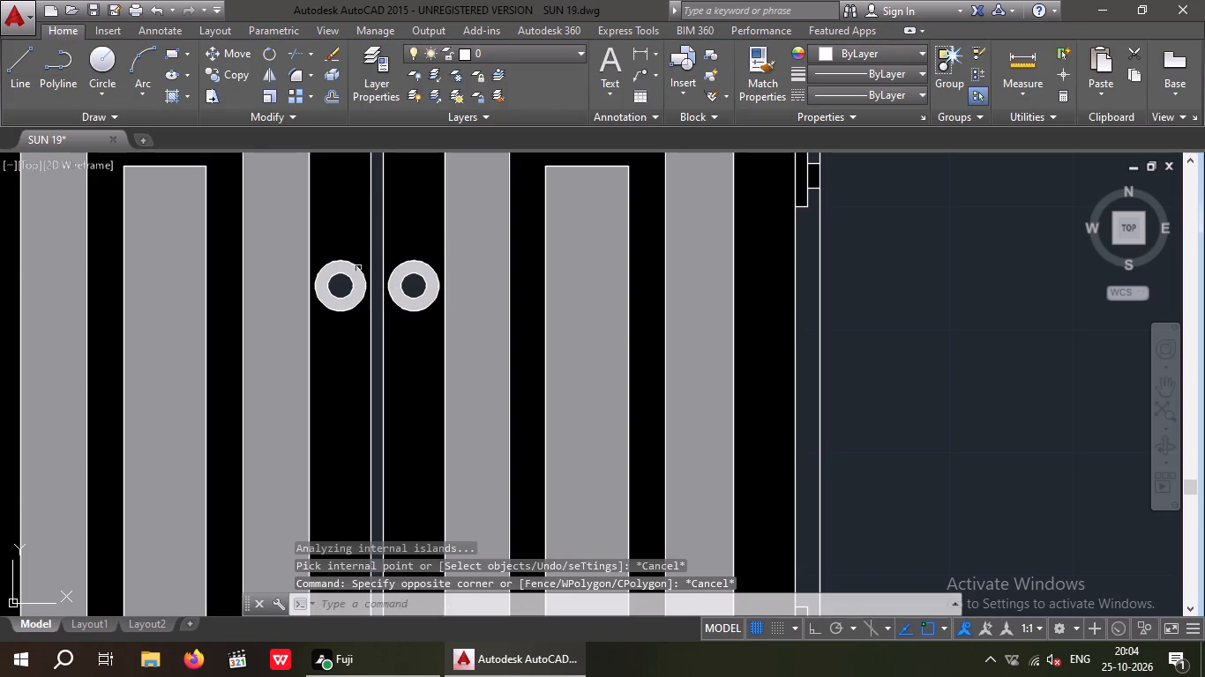
Fill the inner circles of both gate knobs with solid hatch in colour 99,100,102.
{"action": "left_click", "coordinate": [174, 93]}
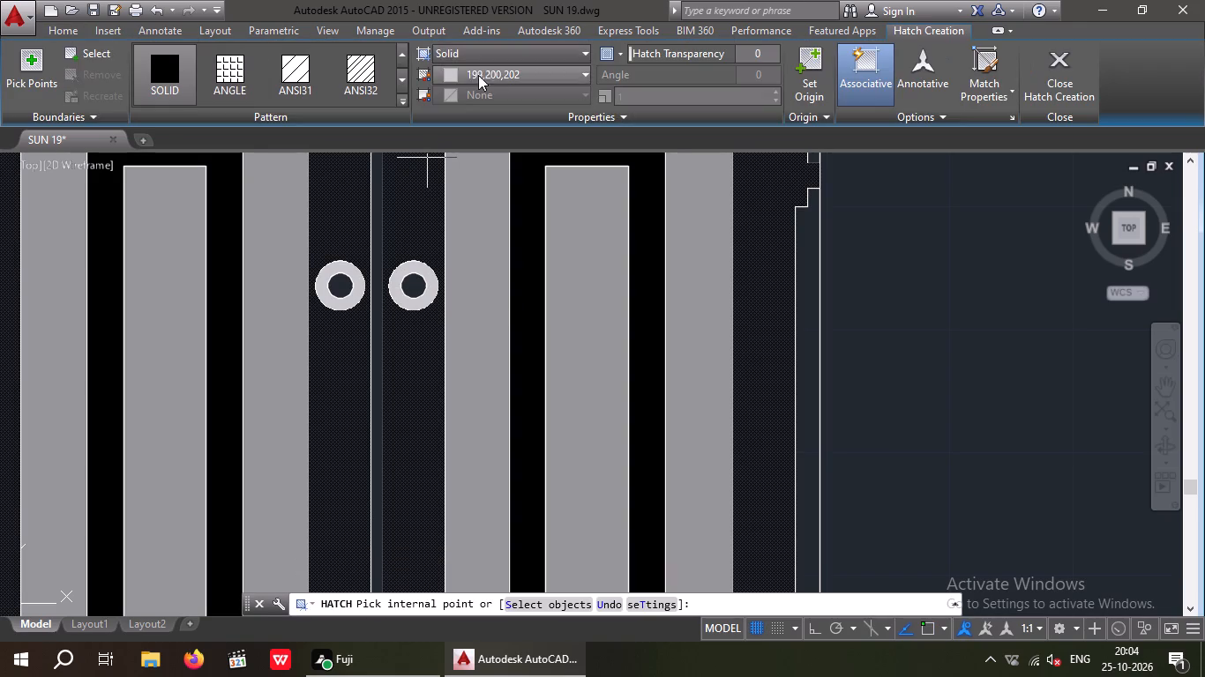
{"action": "left_click", "coordinate": [489, 83]}
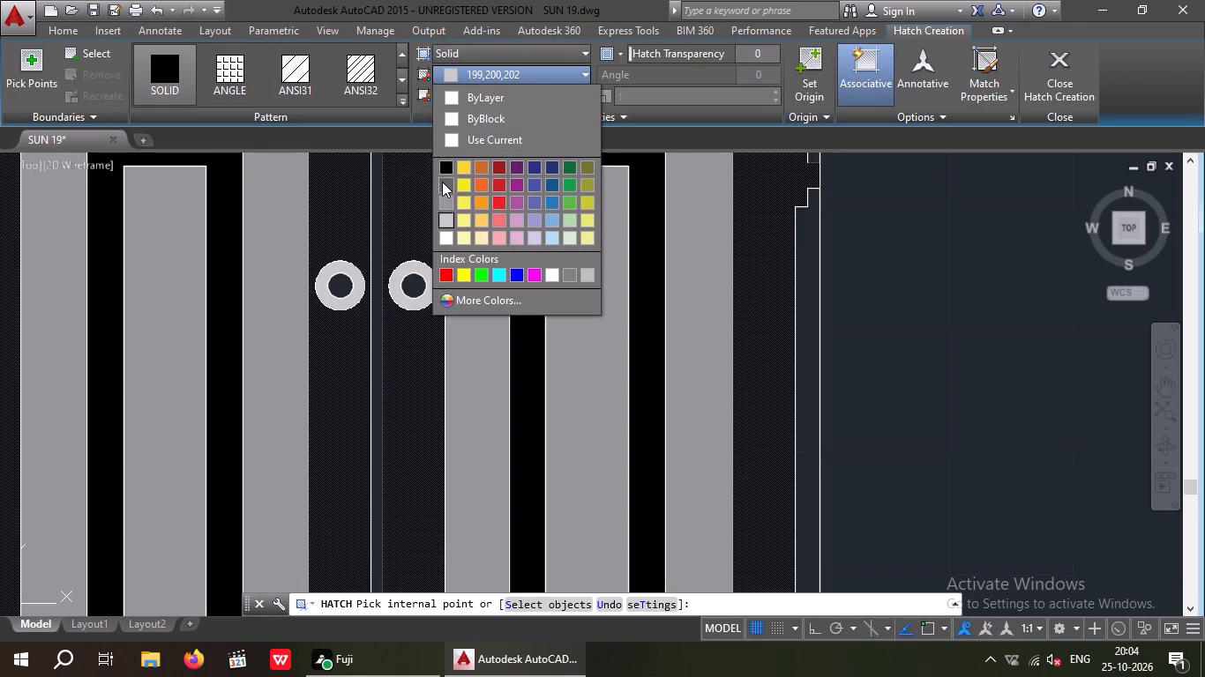
{"action": "left_click", "coordinate": [442, 182]}
{"action": "left_click", "coordinate": [341, 286]}
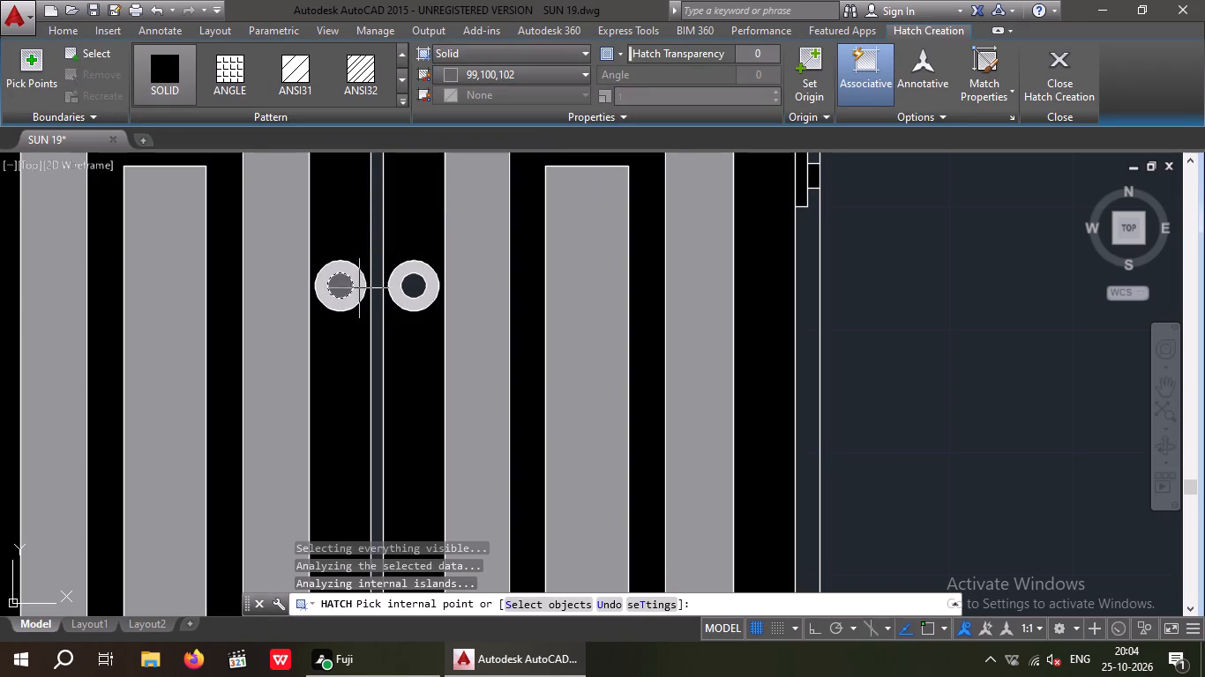
{"action": "left_click", "coordinate": [413, 285]}
{"action": "key", "text": "Escape"}
{"action": "scroll", "coordinate": [417, 277], "scroll_direction": "down", "scroll_amount": 3}
{"action": "key", "text": "Escape"}
{"action": "key", "text": "Escape"}
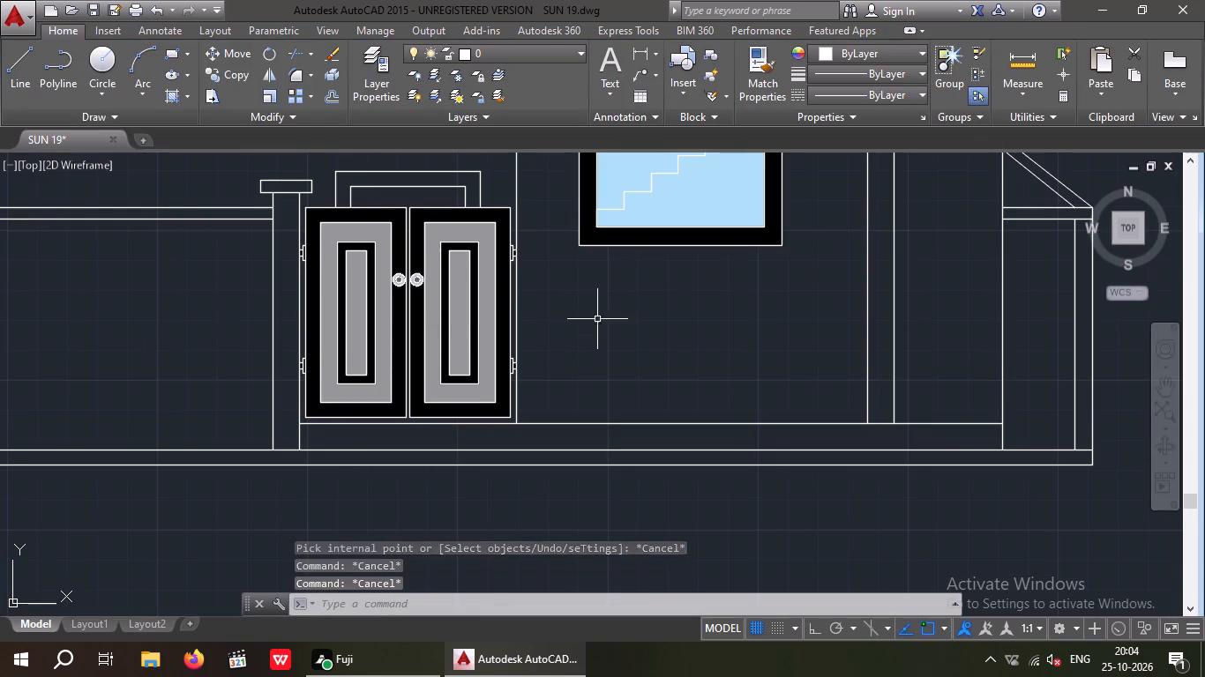
{"action": "key", "text": "Escape"}
Set the current object colour to index colour 209.
{"action": "middle_click_drag", "start_coordinate": [586, 366], "coordinate": [552, 383]}
{"action": "scroll", "coordinate": [560, 338], "scroll_direction": "down", "scroll_amount": 1}
{"action": "middle_click_drag", "start_coordinate": [560, 354], "coordinate": [547, 400]}
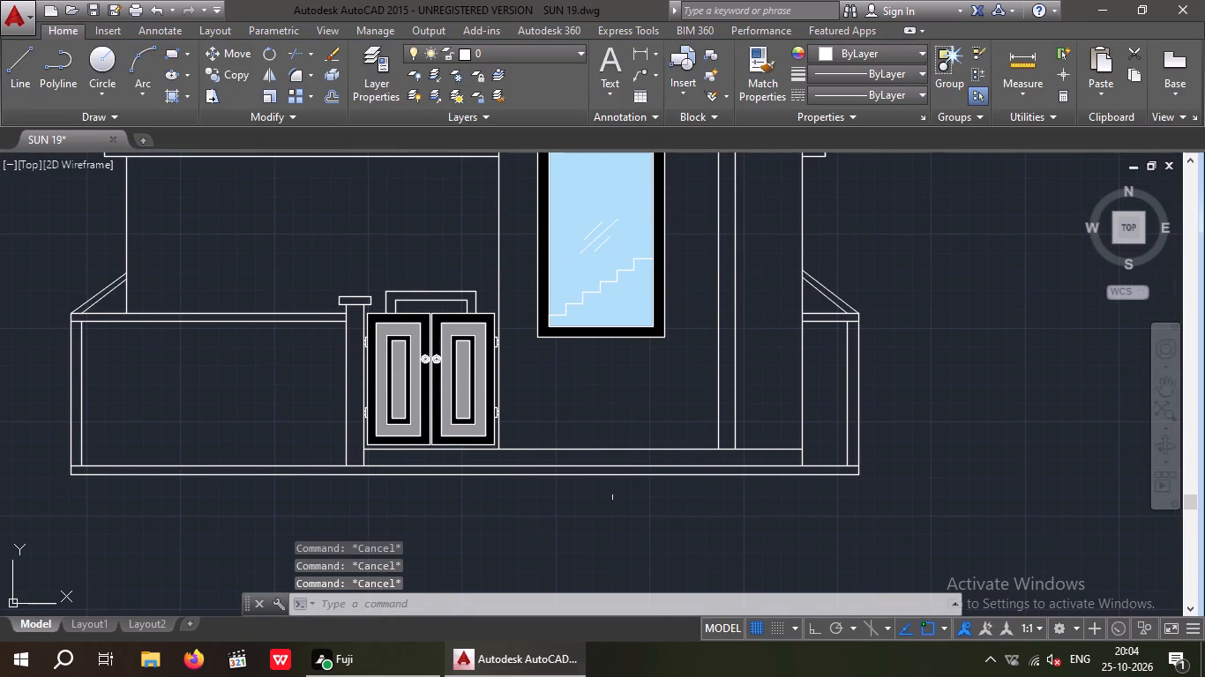
{"action": "key", "text": "Escape"}
{"action": "key", "text": "Escape"}
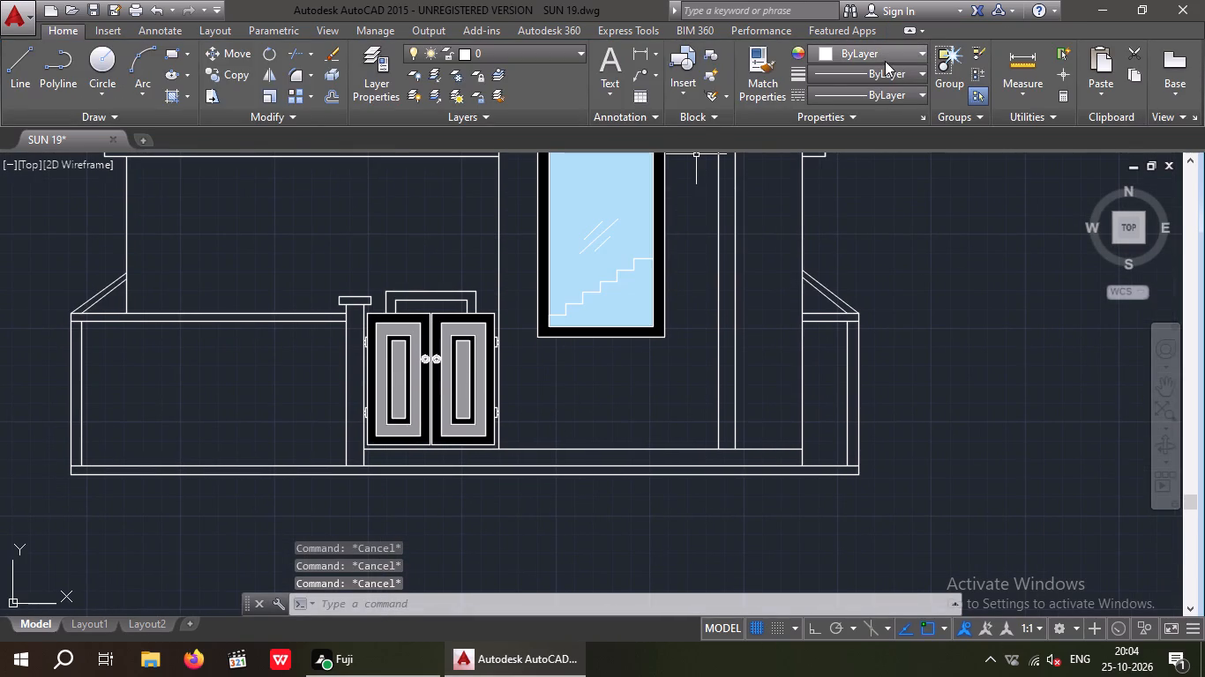
{"action": "left_click", "coordinate": [885, 61]}
{"action": "left_click", "coordinate": [866, 258]}
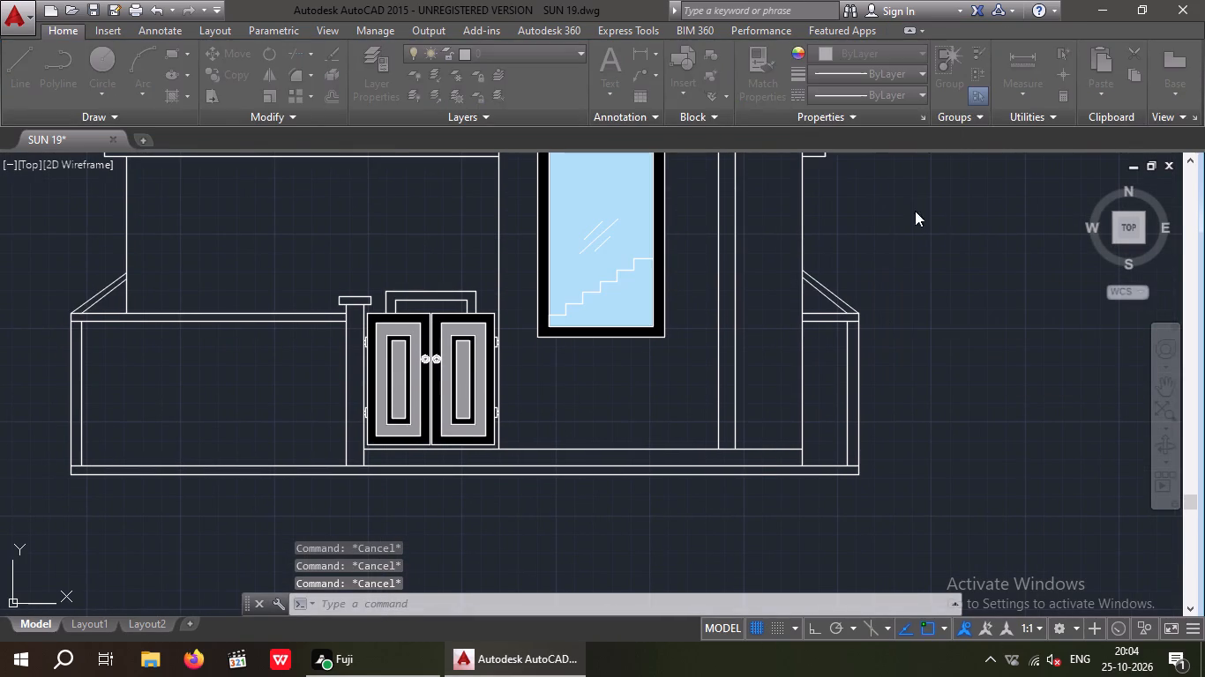
{"action": "left_click", "coordinate": [698, 330]}
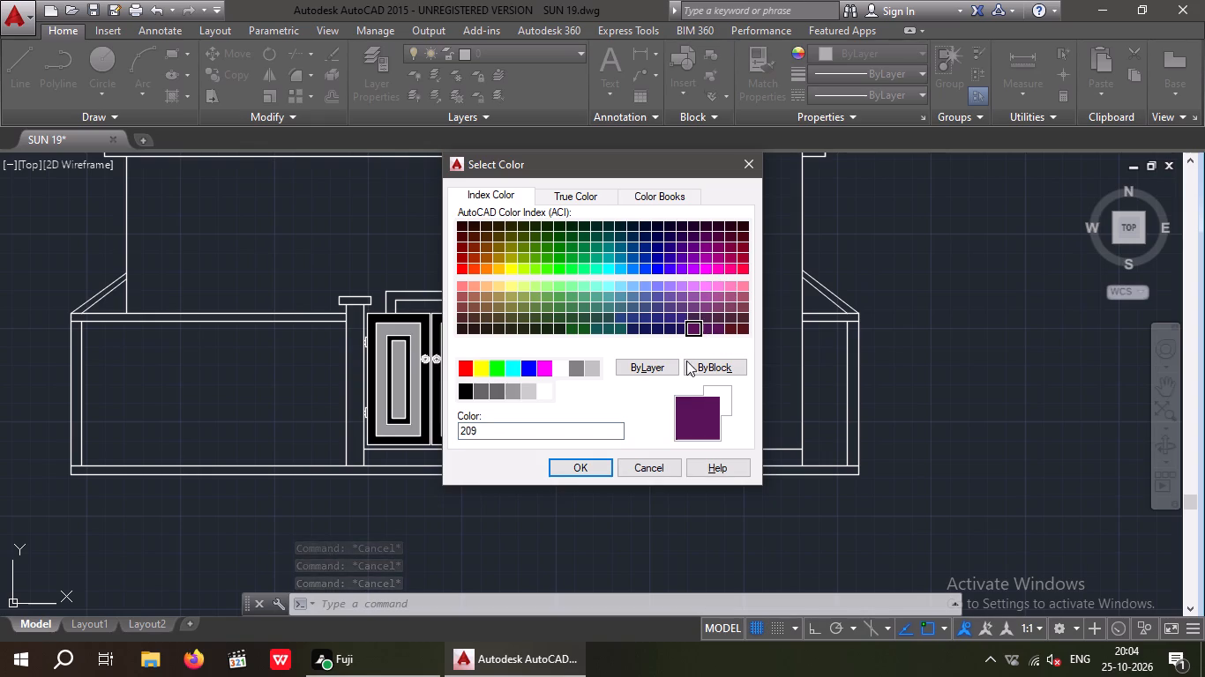
{"action": "left_click", "coordinate": [602, 465]}
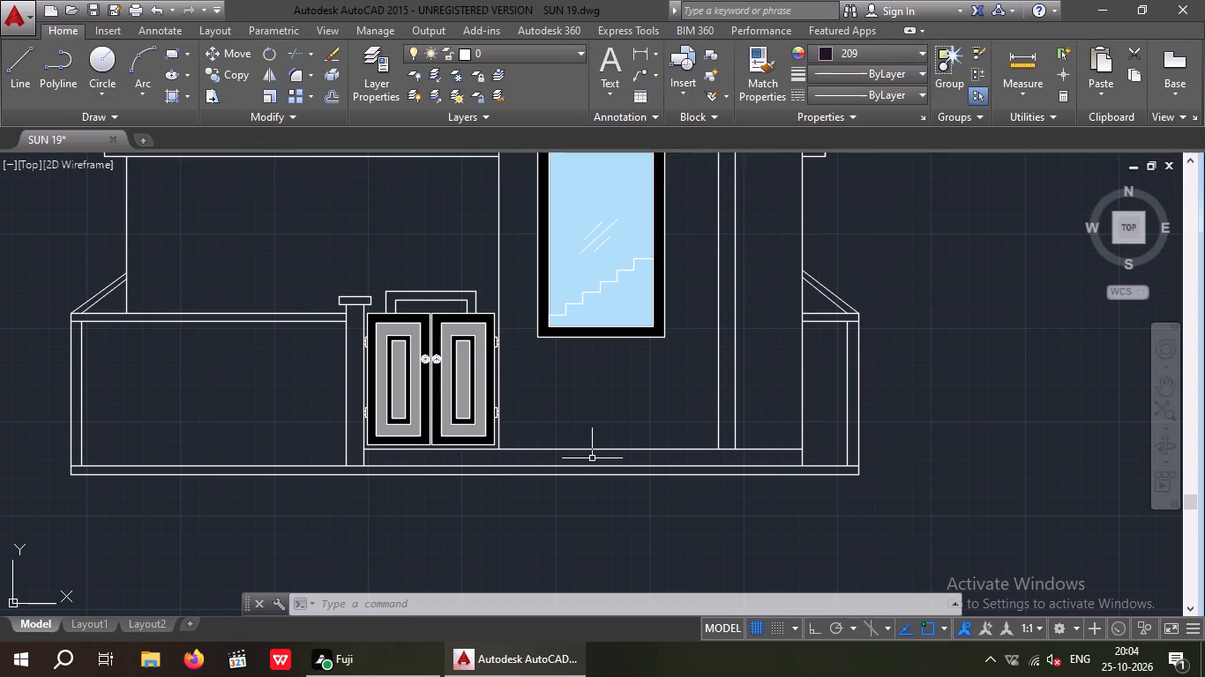
Set the current object colour to index colour 207.
{"action": "left_click", "coordinate": [863, 53]}
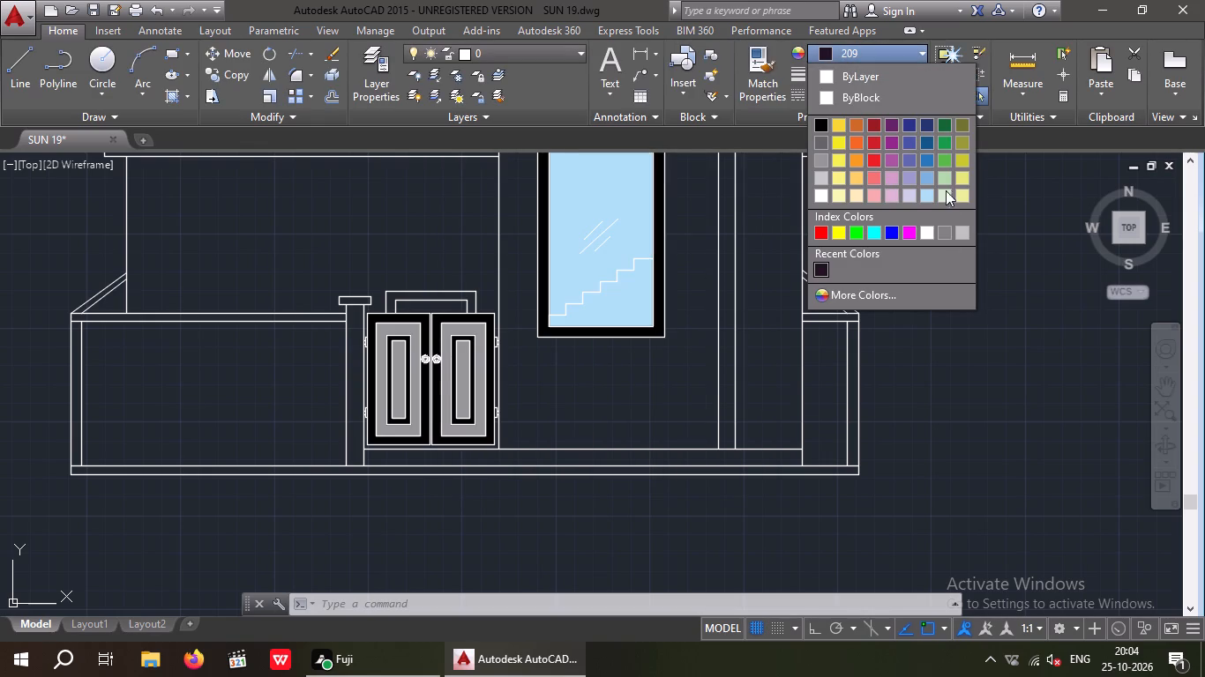
{"action": "left_click", "coordinate": [855, 290]}
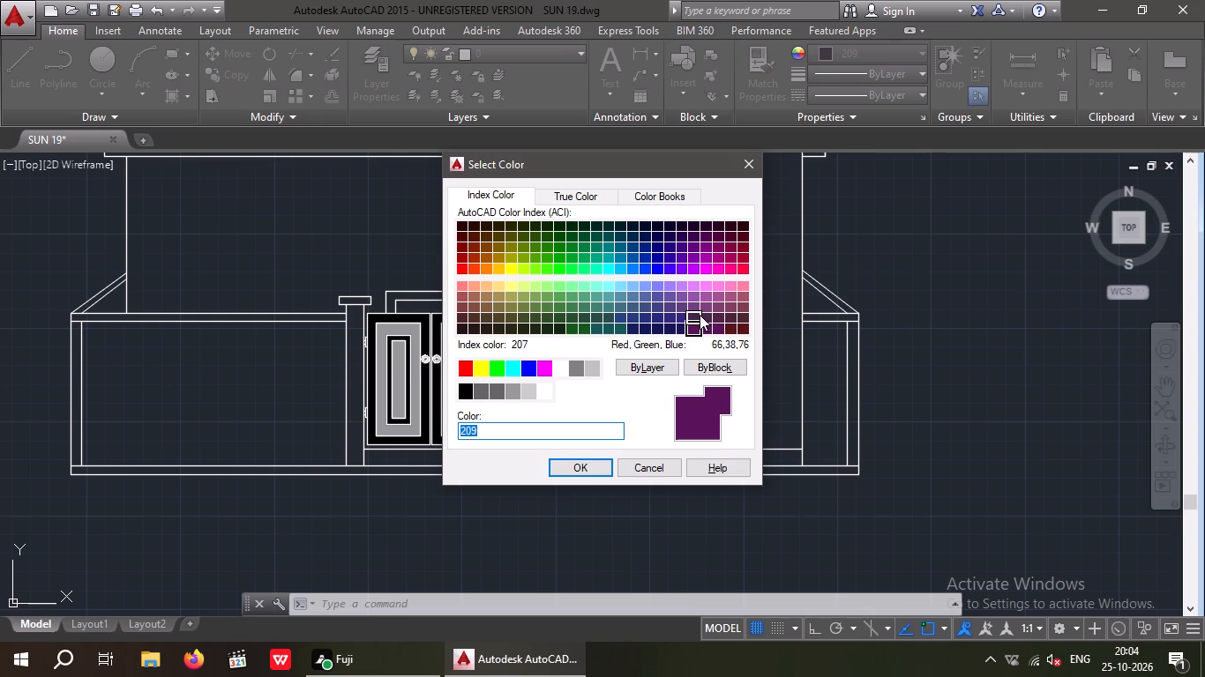
{"action": "left_click", "coordinate": [696, 315]}
{"action": "left_click", "coordinate": [591, 465]}
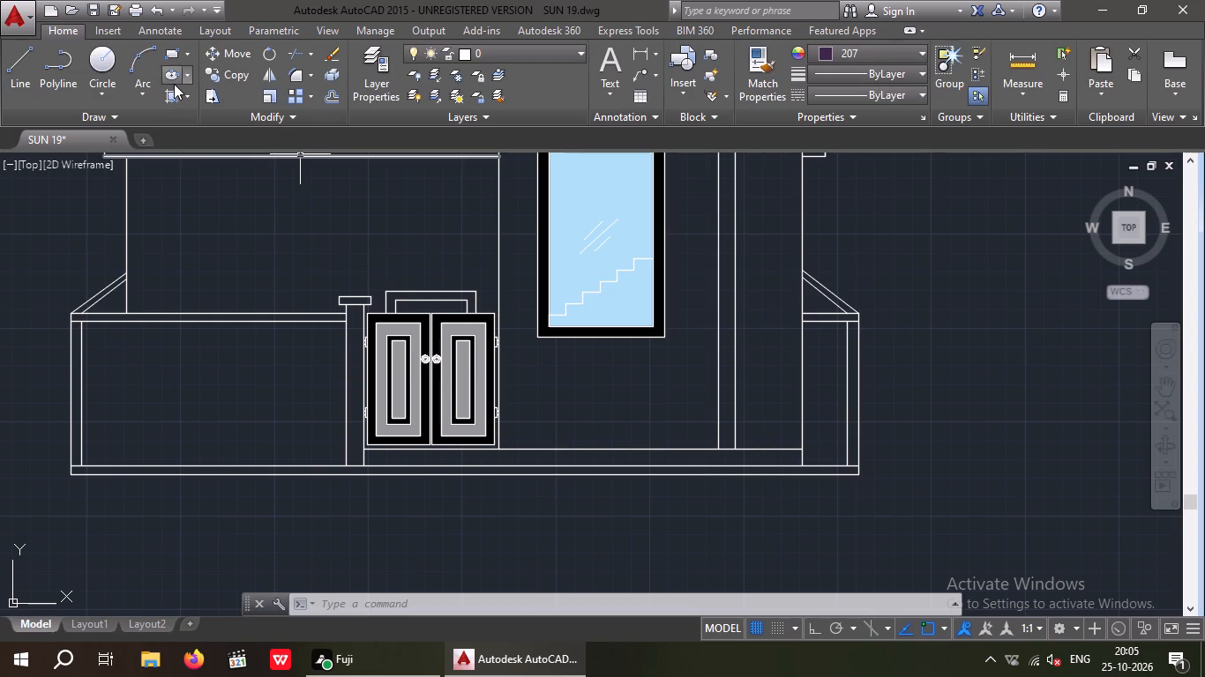
Fill the outer band of the rectangular frame above the gate with solid hatch in colour 207.
{"action": "left_click", "coordinate": [173, 83]}
{"action": "key", "text": "Escape"}
{"action": "left_click", "coordinate": [168, 92]}
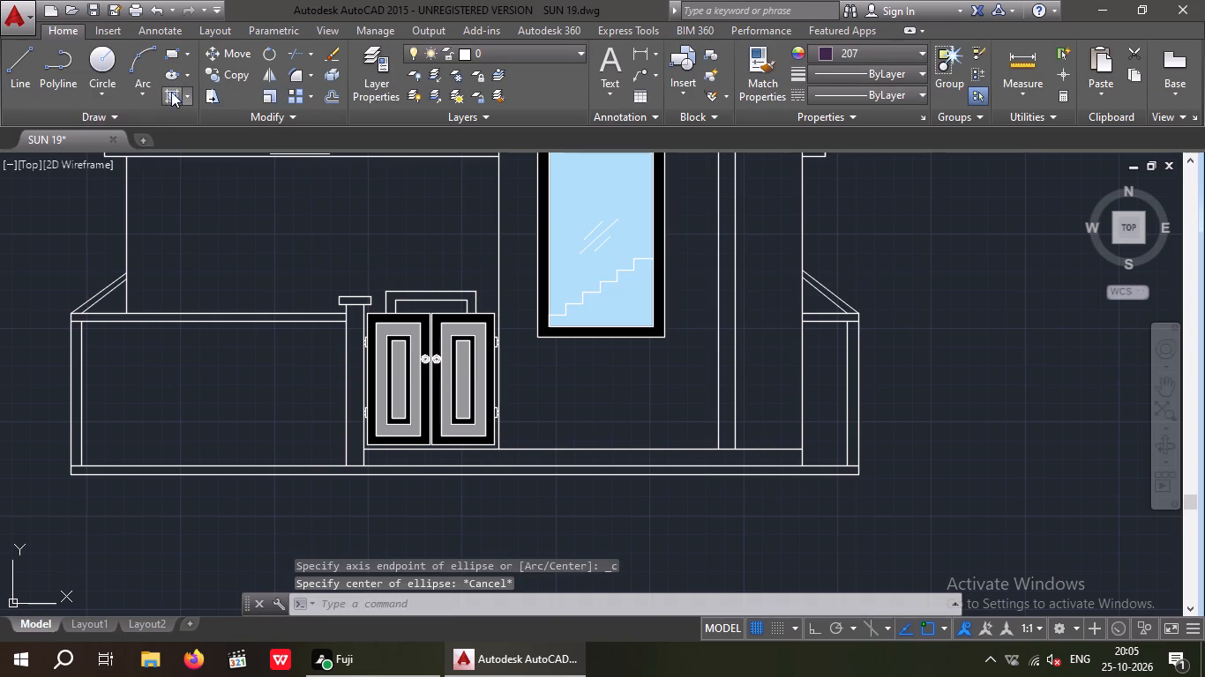
{"action": "left_click", "coordinate": [483, 72]}
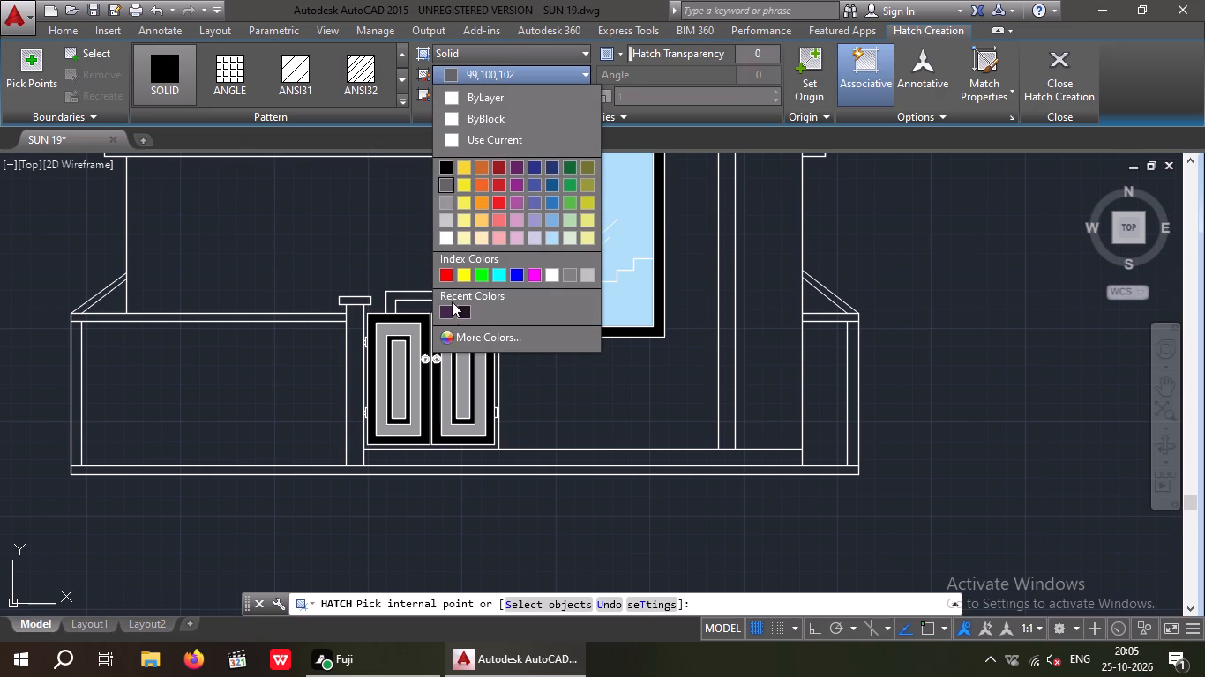
{"action": "left_click", "coordinate": [446, 311]}
{"action": "scroll", "coordinate": [402, 288], "scroll_direction": "up", "scroll_amount": 3}
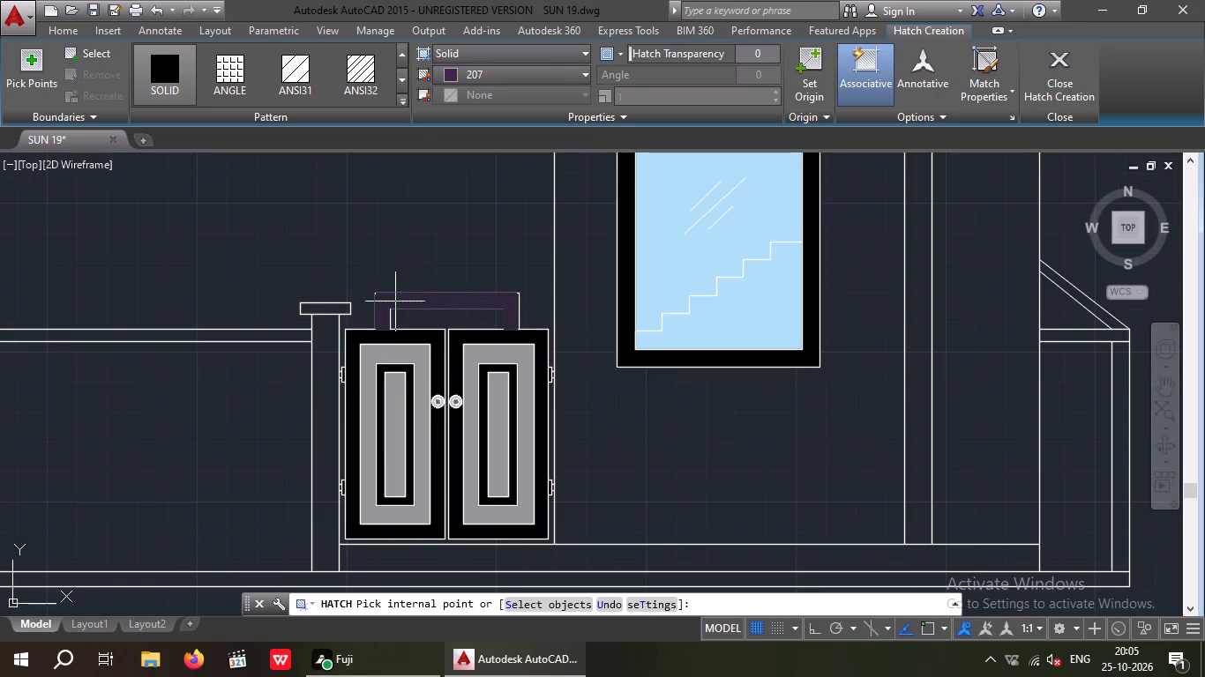
{"action": "left_click", "coordinate": [395, 301]}
{"action": "key", "text": "Escape"}
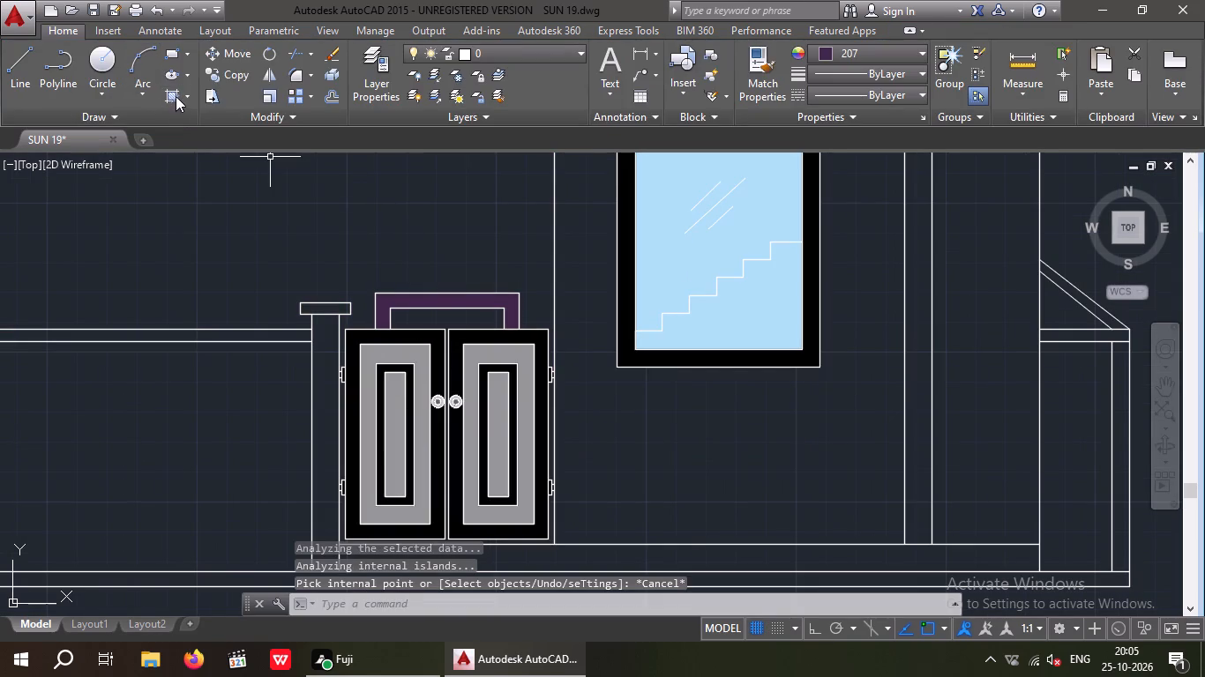
Fill the area inside the rectangular frame above the gate with solid hatch in colour 209.
{"action": "left_click", "coordinate": [176, 96]}
{"action": "left_click", "coordinate": [476, 78]}
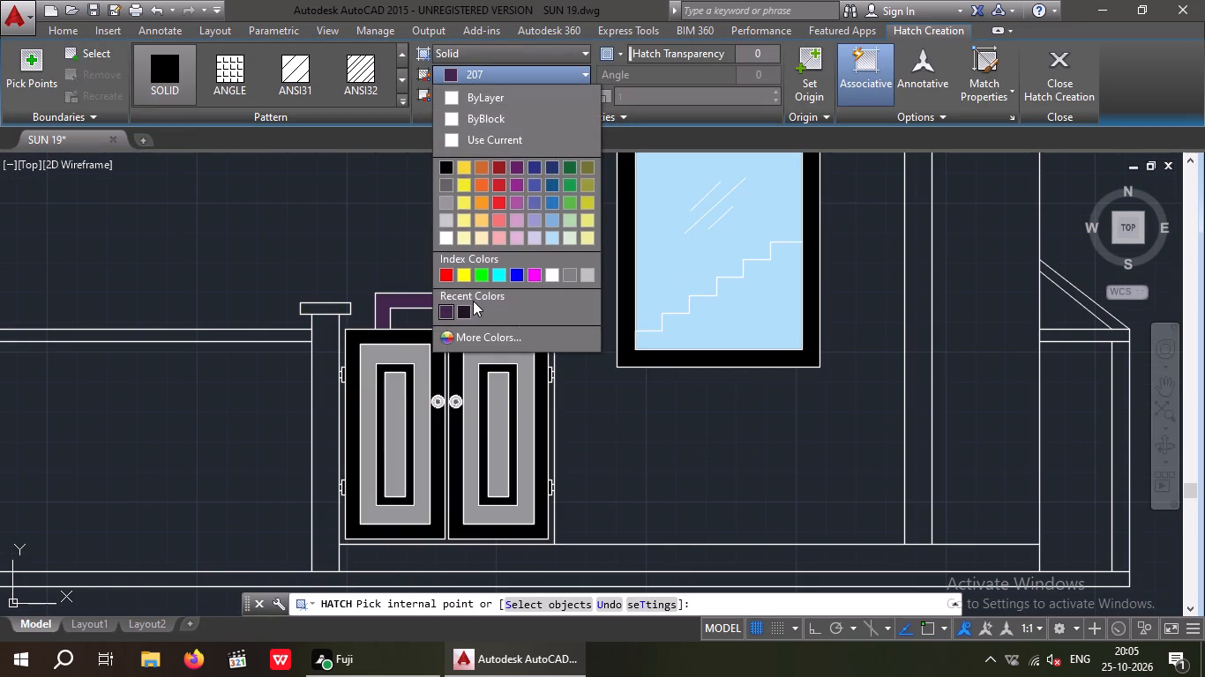
{"action": "left_click", "coordinate": [466, 313]}
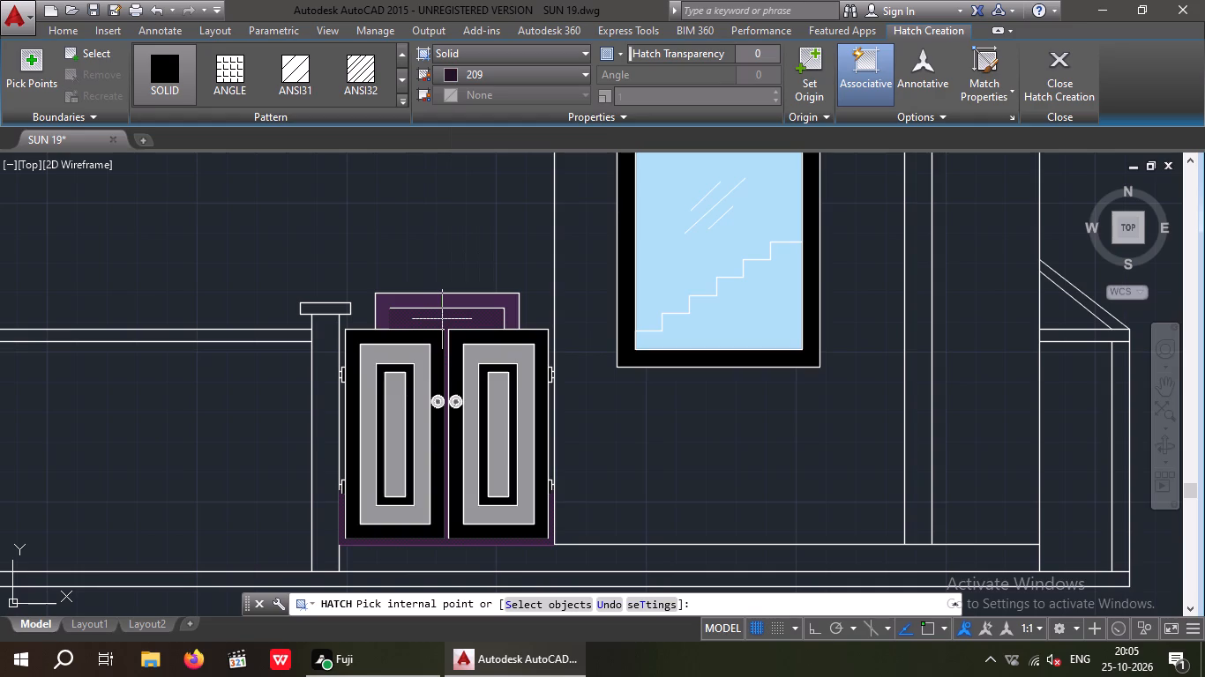
{"action": "left_click", "coordinate": [443, 319]}
{"action": "key", "text": "Escape"}
{"action": "middle_click_drag", "start_coordinate": [573, 401], "coordinate": [553, 380]}
{"action": "middle_click_drag", "start_coordinate": [558, 361], "coordinate": [546, 405]}
{"action": "scroll", "coordinate": [552, 345], "scroll_direction": "down", "scroll_amount": 2}
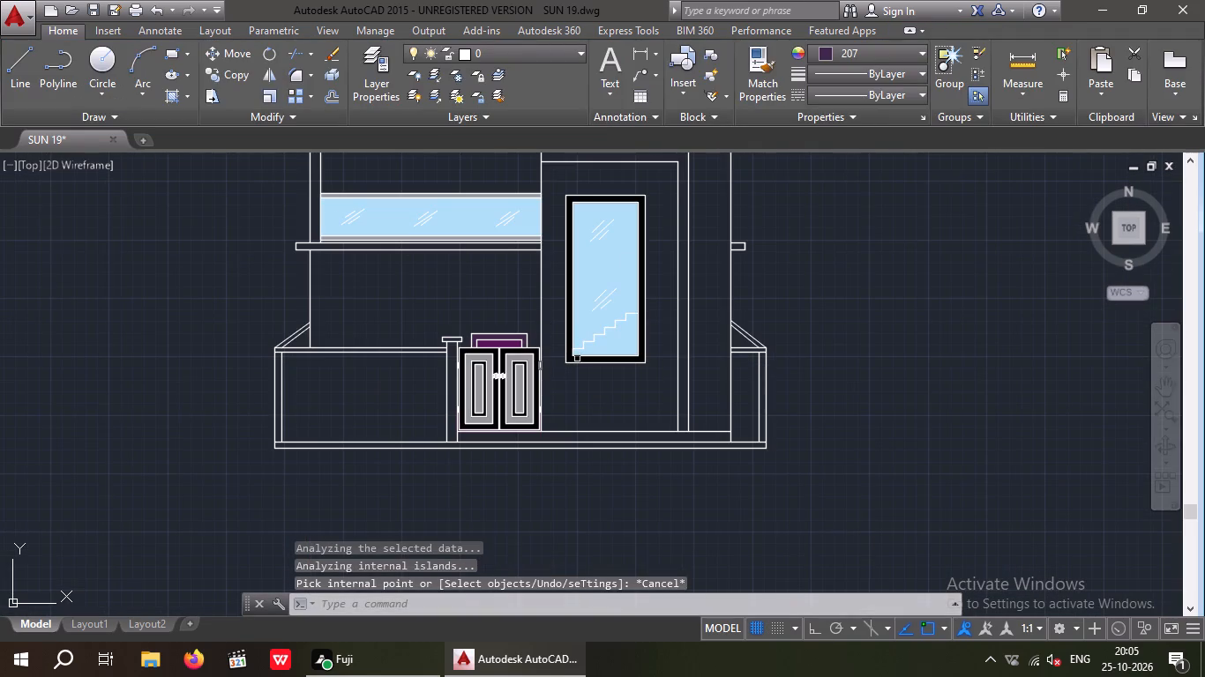
Fill the L-shaped frame around the tall window, both mid-level slab strips and the roof slab with solid hatch in colour 88,186,72.
{"action": "middle_click_drag", "start_coordinate": [858, 234], "coordinate": [852, 264]}
{"action": "key", "text": "Escape"}
{"action": "key", "text": "Escape"}
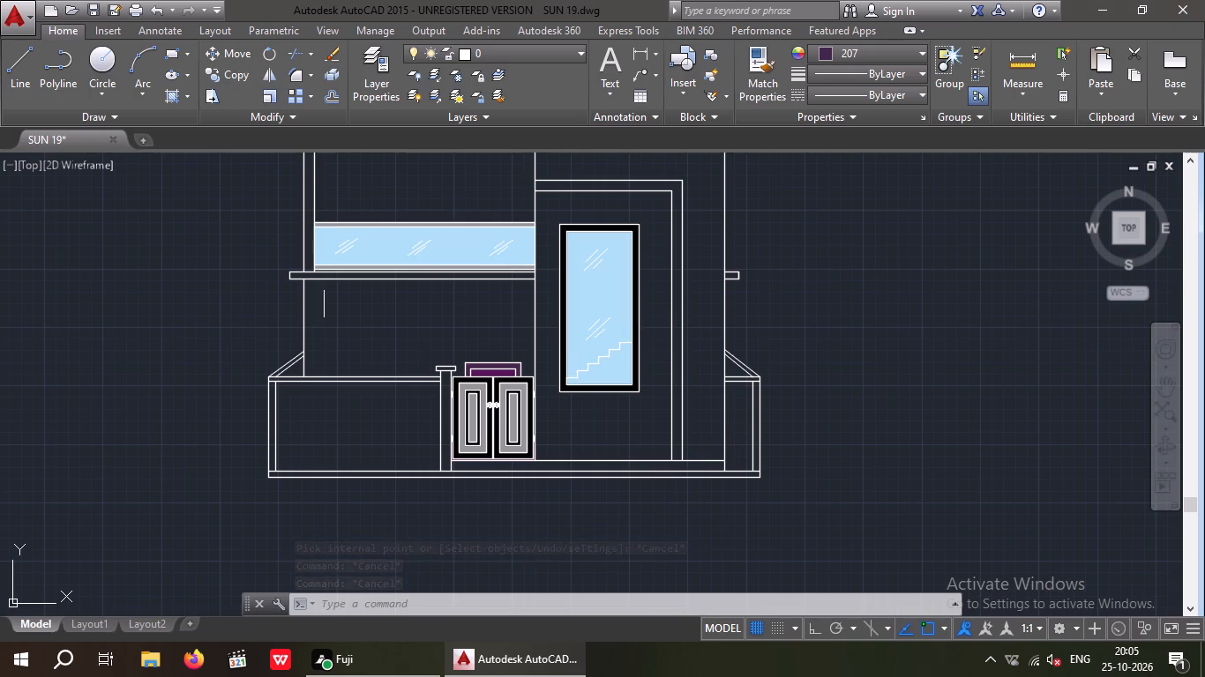
{"action": "middle_click_drag", "start_coordinate": [358, 506], "coordinate": [325, 596]}
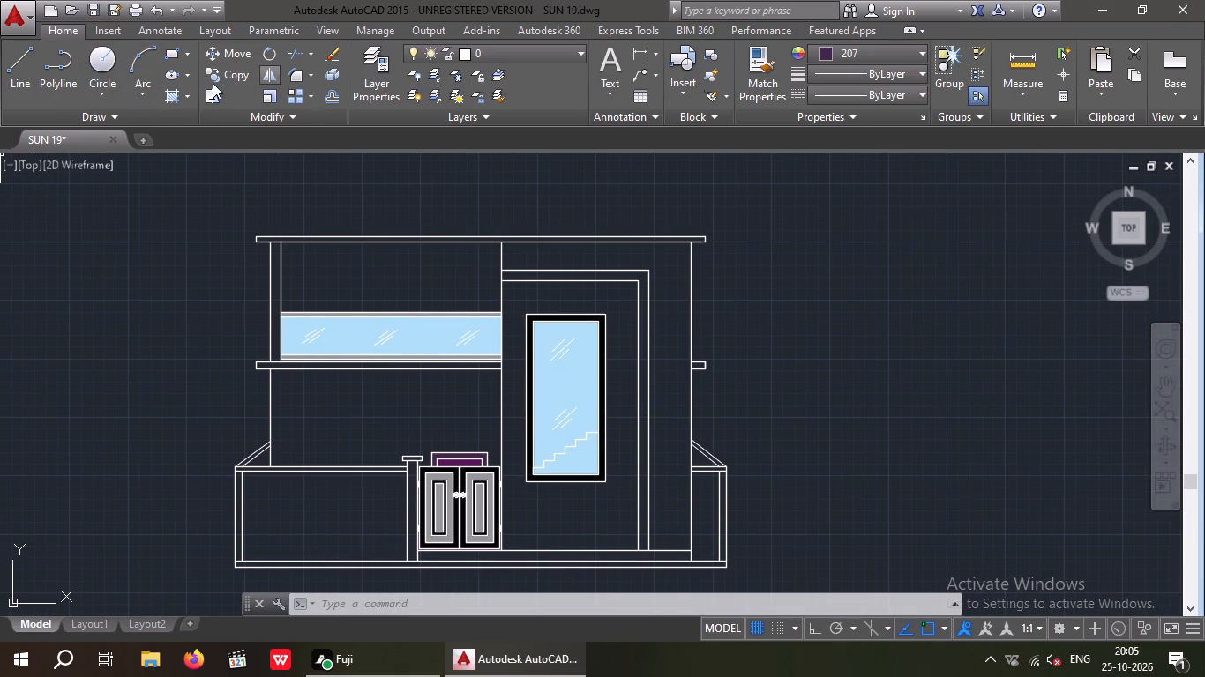
{"action": "left_click", "coordinate": [168, 96]}
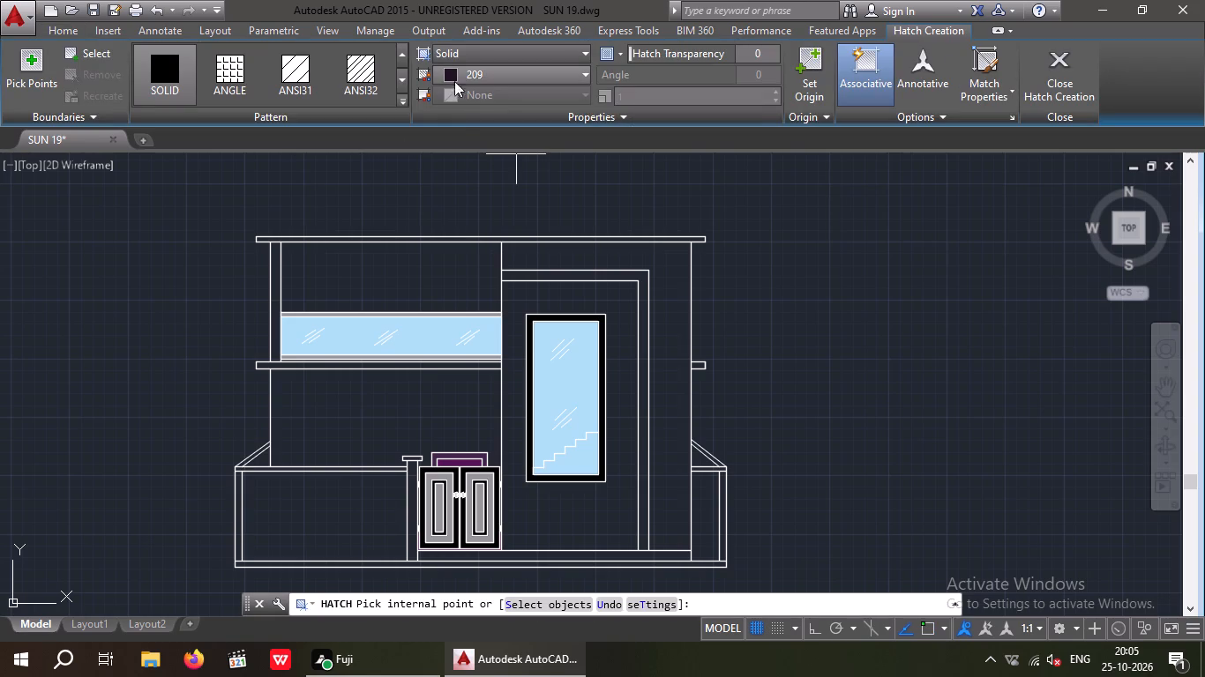
{"action": "left_click", "coordinate": [462, 76]}
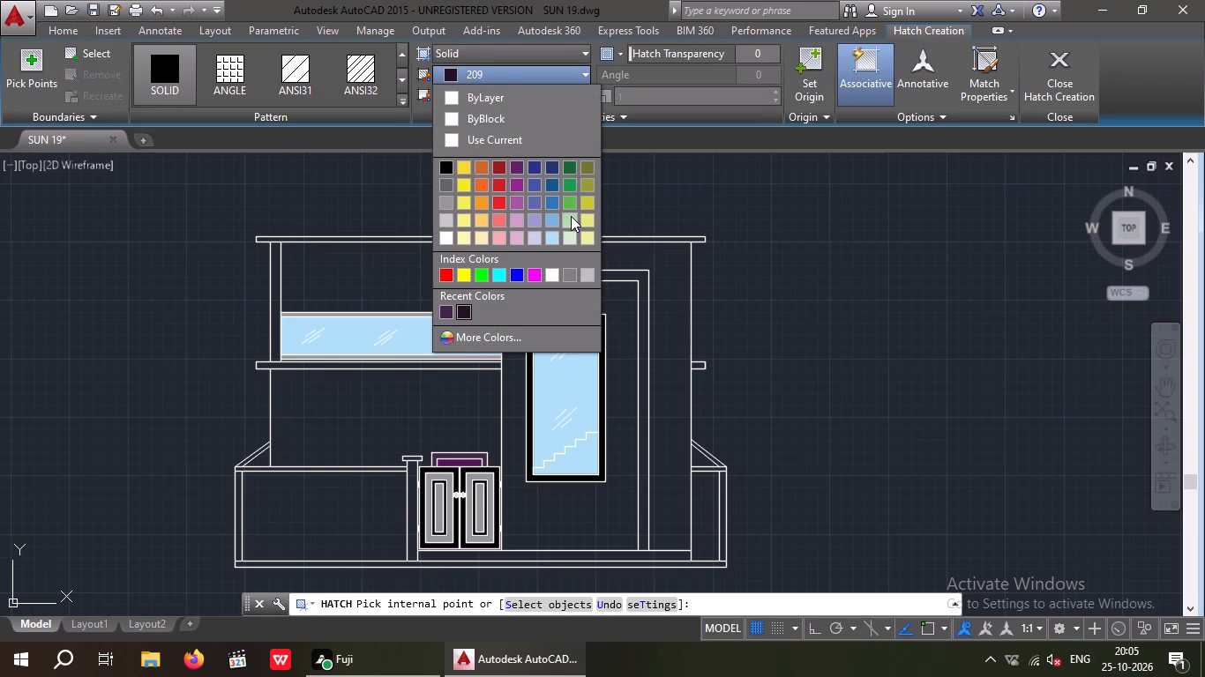
{"action": "left_click", "coordinate": [565, 205]}
{"action": "left_click", "coordinate": [551, 272]}
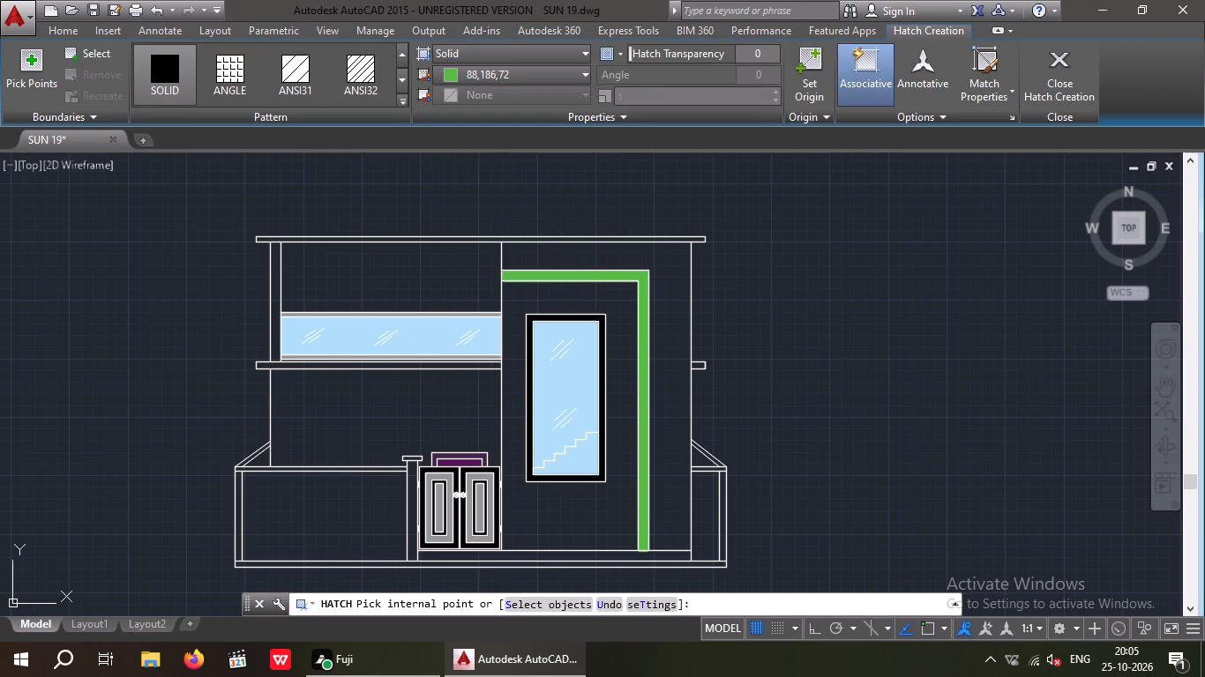
{"action": "scroll", "coordinate": [274, 365], "scroll_direction": "up", "scroll_amount": 1}
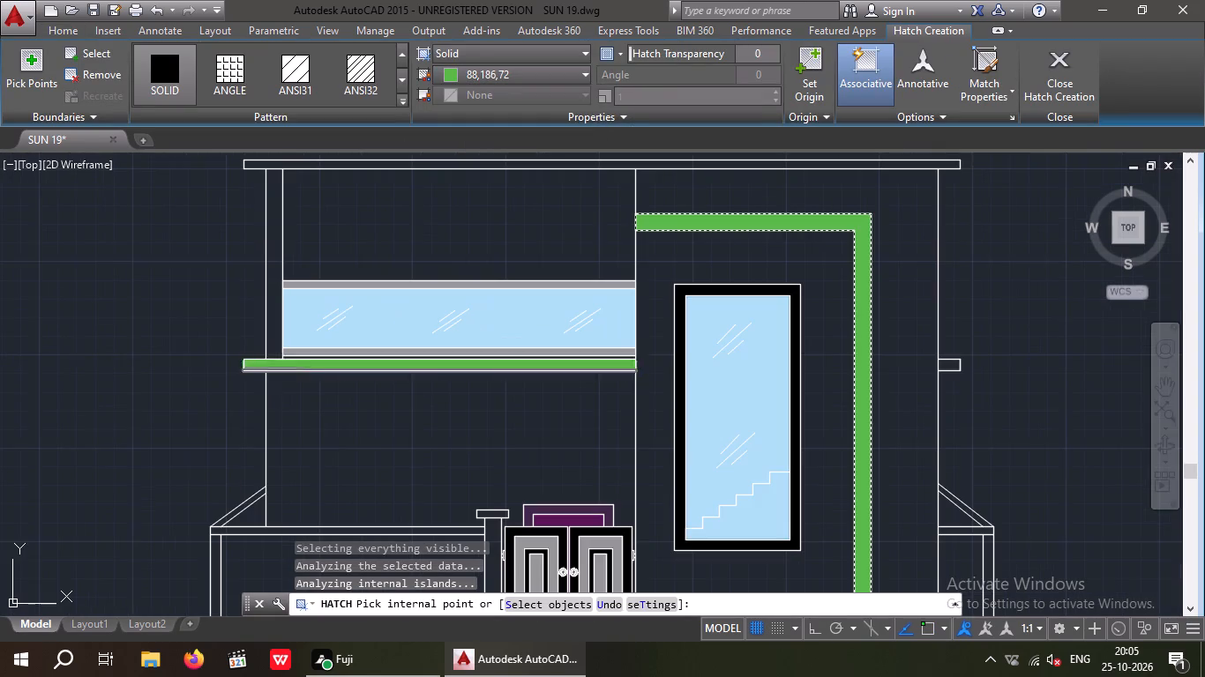
{"action": "left_click", "coordinate": [276, 364]}
{"action": "scroll", "coordinate": [296, 344], "scroll_direction": "down", "scroll_amount": 1}
{"action": "scroll", "coordinate": [722, 361], "scroll_direction": "up", "scroll_amount": 3}
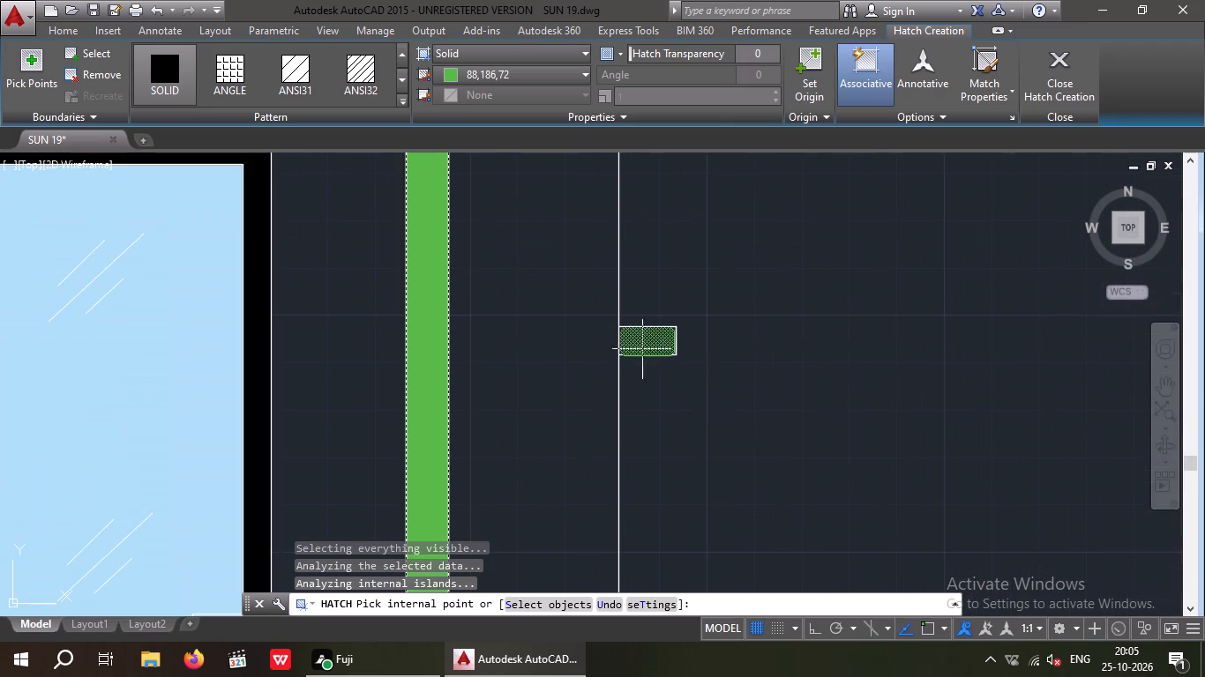
{"action": "left_click", "coordinate": [636, 342]}
{"action": "scroll", "coordinate": [657, 340], "scroll_direction": "down", "scroll_amount": 3}
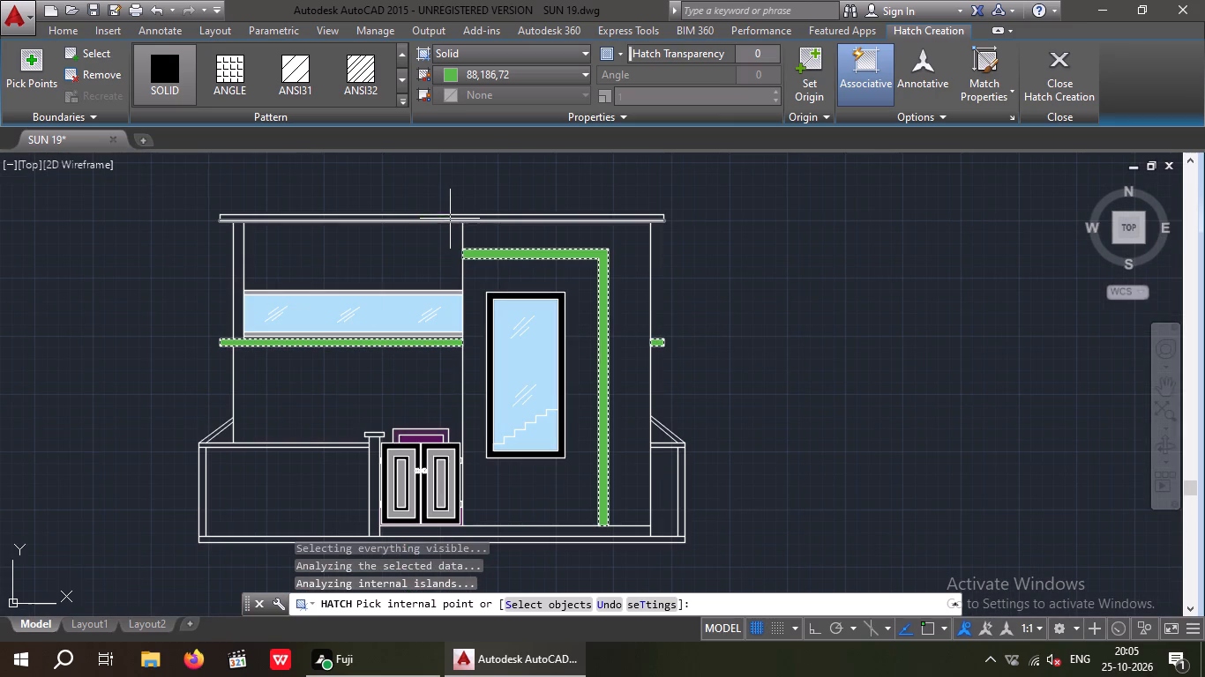
{"action": "left_click", "coordinate": [450, 217]}
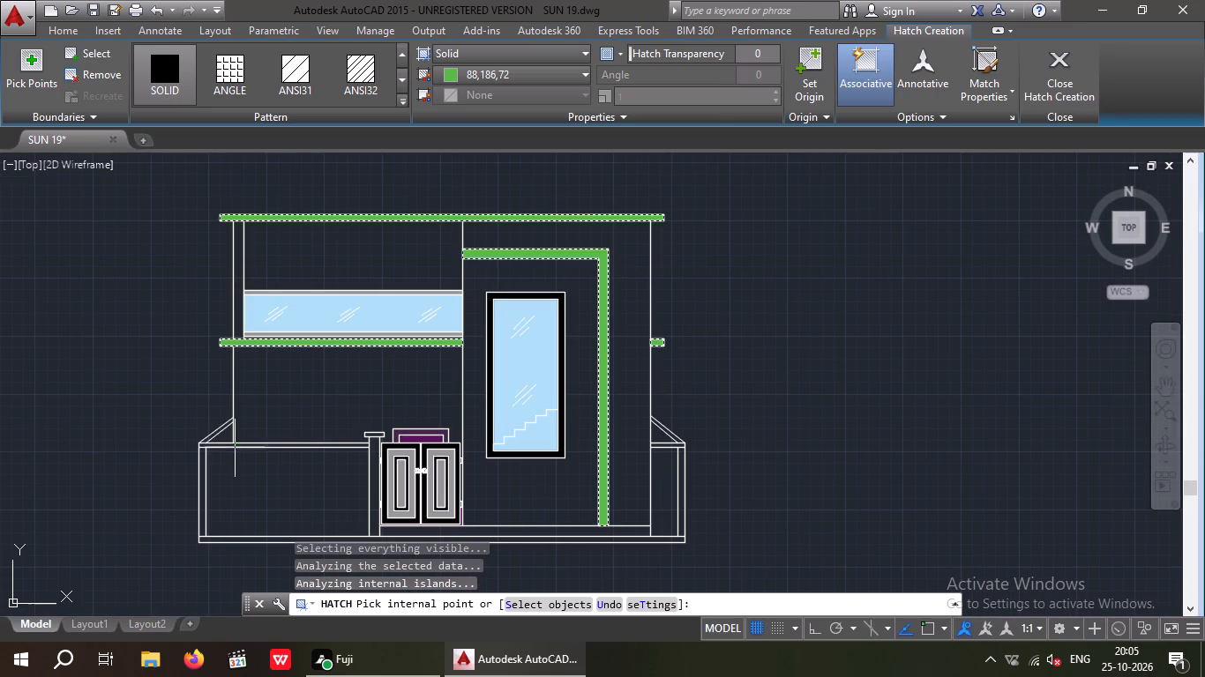
Fill the horizontal and sloped copings of both boundary walls and the gate pillar cap with the same green solid hatch, 88,186,72.
{"action": "left_click", "coordinate": [239, 444]}
{"action": "scroll", "coordinate": [204, 449], "scroll_direction": "up", "scroll_amount": 3}
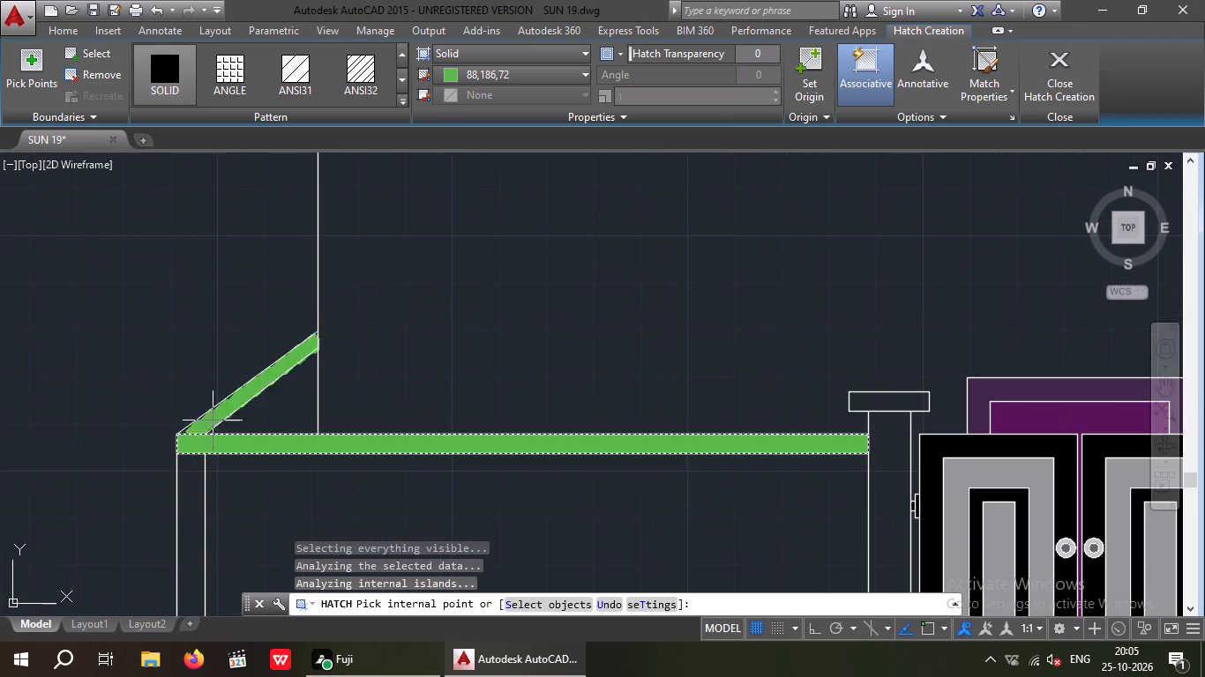
{"action": "left_click", "coordinate": [212, 413]}
{"action": "scroll", "coordinate": [219, 391], "scroll_direction": "down", "scroll_amount": 3}
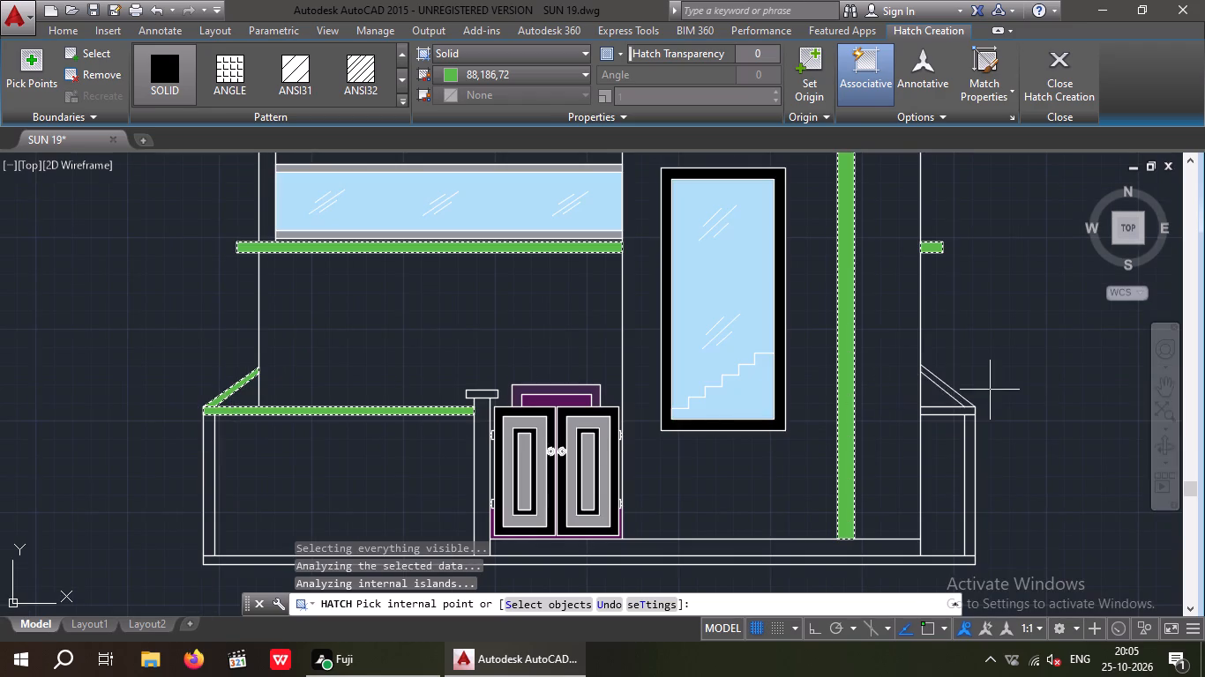
{"action": "scroll", "coordinate": [962, 396], "scroll_direction": "up", "scroll_amount": 3}
{"action": "left_click", "coordinate": [958, 422]}
{"action": "left_click", "coordinate": [944, 451]}
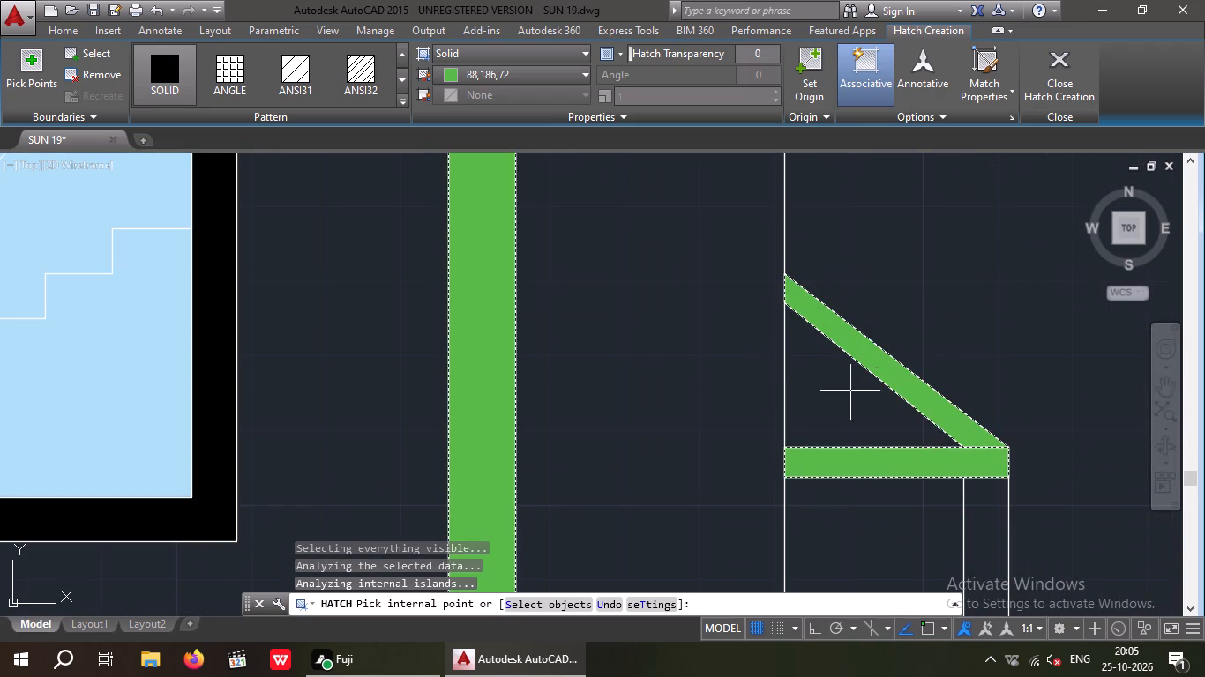
{"action": "scroll", "coordinate": [849, 364], "scroll_direction": "down", "scroll_amount": 4}
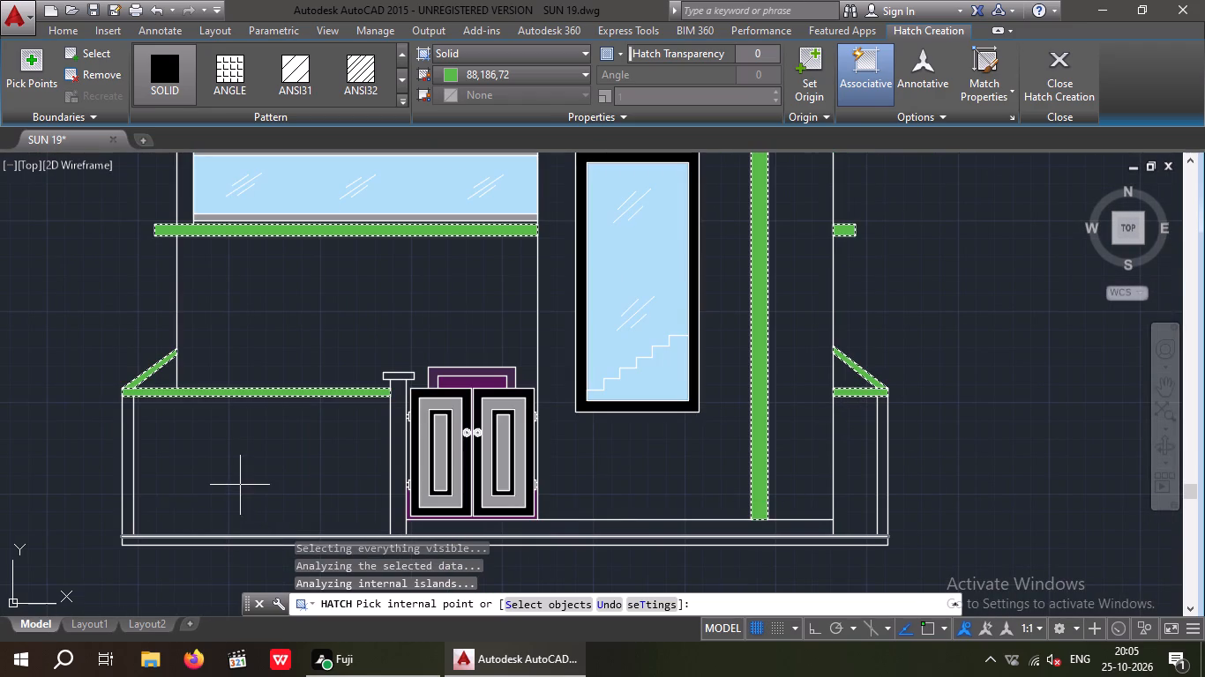
{"action": "scroll", "coordinate": [394, 371], "scroll_direction": "up", "scroll_amount": 3}
{"action": "left_click", "coordinate": [405, 378]}
{"action": "key", "text": "Escape"}
{"action": "scroll", "coordinate": [262, 412], "scroll_direction": "down", "scroll_amount": 3}
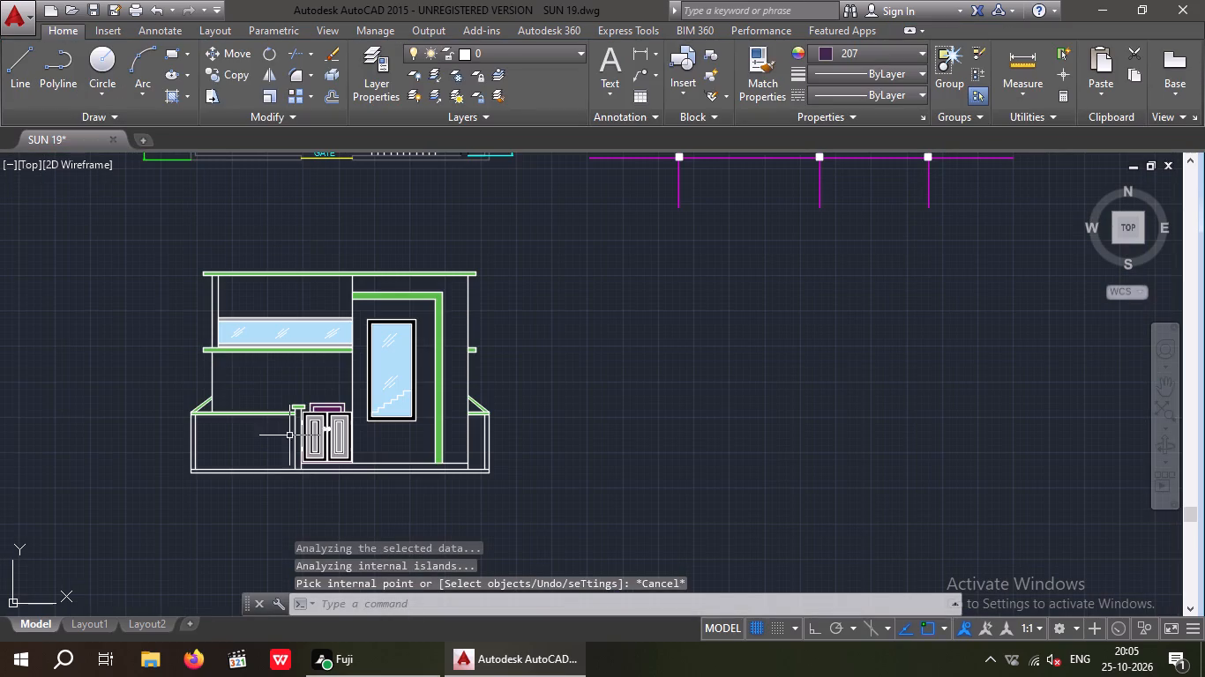
Fill the plinth strip beneath the gate and main wall with solid hatch in colour 147,149,152.
{"action": "scroll", "coordinate": [420, 491], "scroll_direction": "up", "scroll_amount": 3}
{"action": "middle_click_drag", "start_coordinate": [595, 491], "coordinate": [699, 478]}
{"action": "scroll", "coordinate": [739, 462], "scroll_direction": "down", "scroll_amount": 2}
{"action": "left_click", "coordinate": [170, 96]}
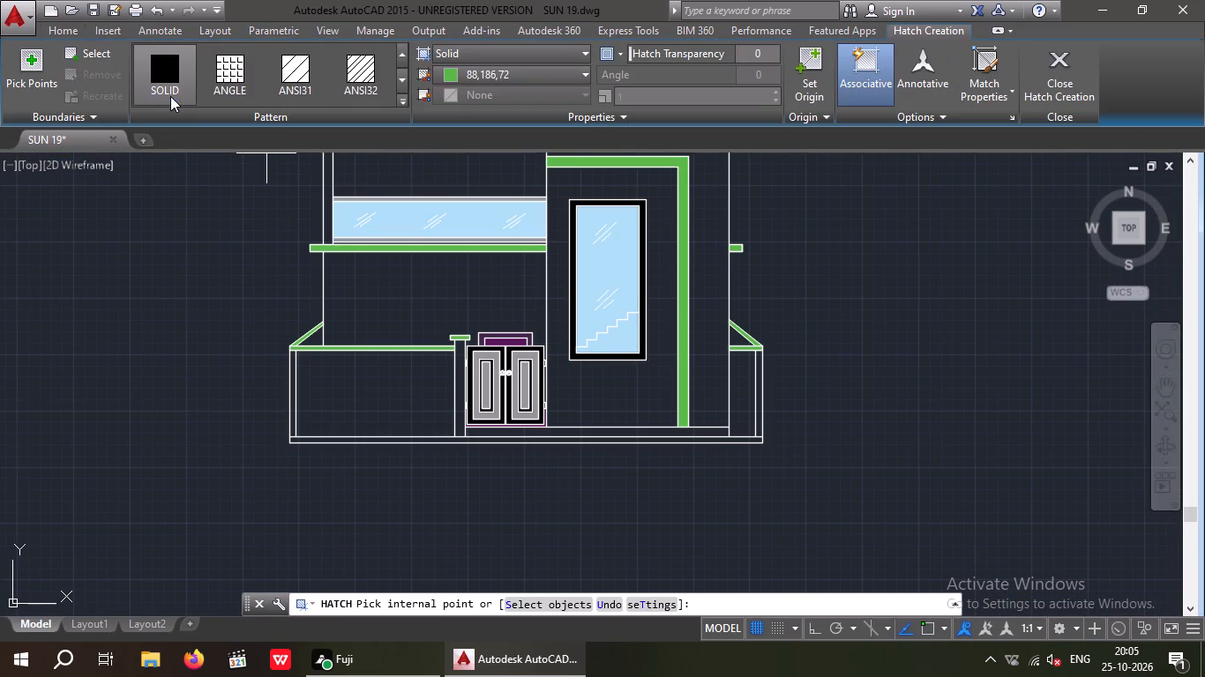
{"action": "left_click", "coordinate": [469, 70]}
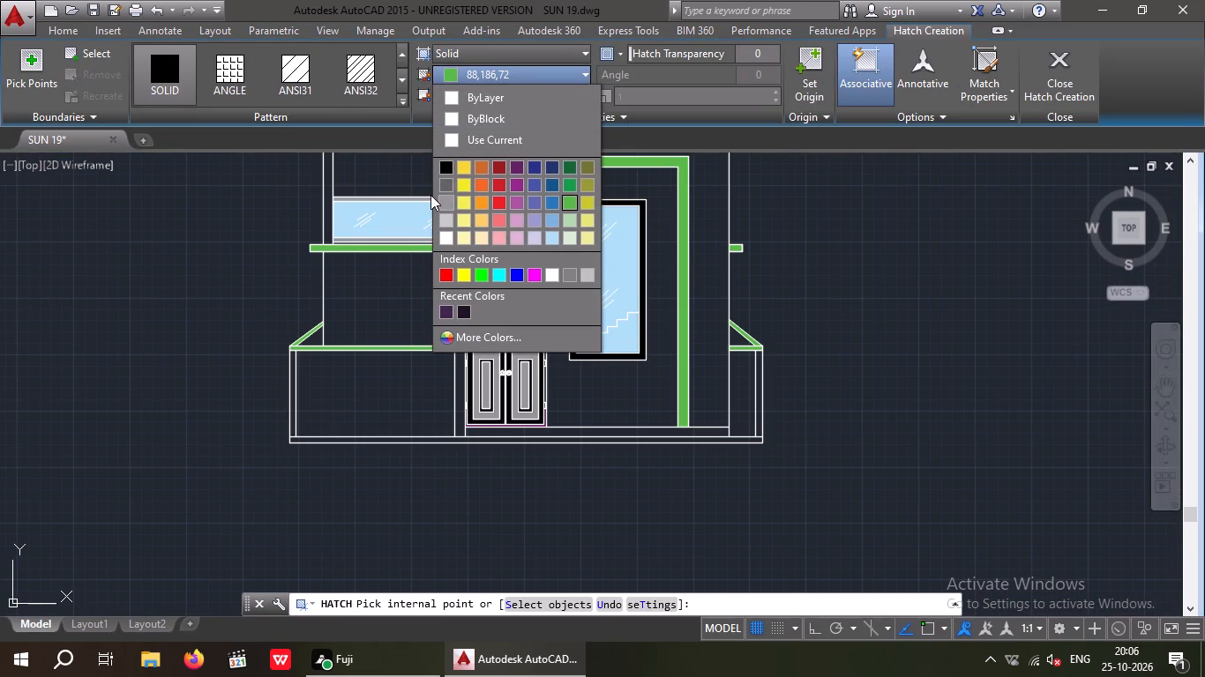
{"action": "left_click", "coordinate": [446, 202]}
{"action": "scroll", "coordinate": [499, 443], "scroll_direction": "up", "scroll_amount": 3}
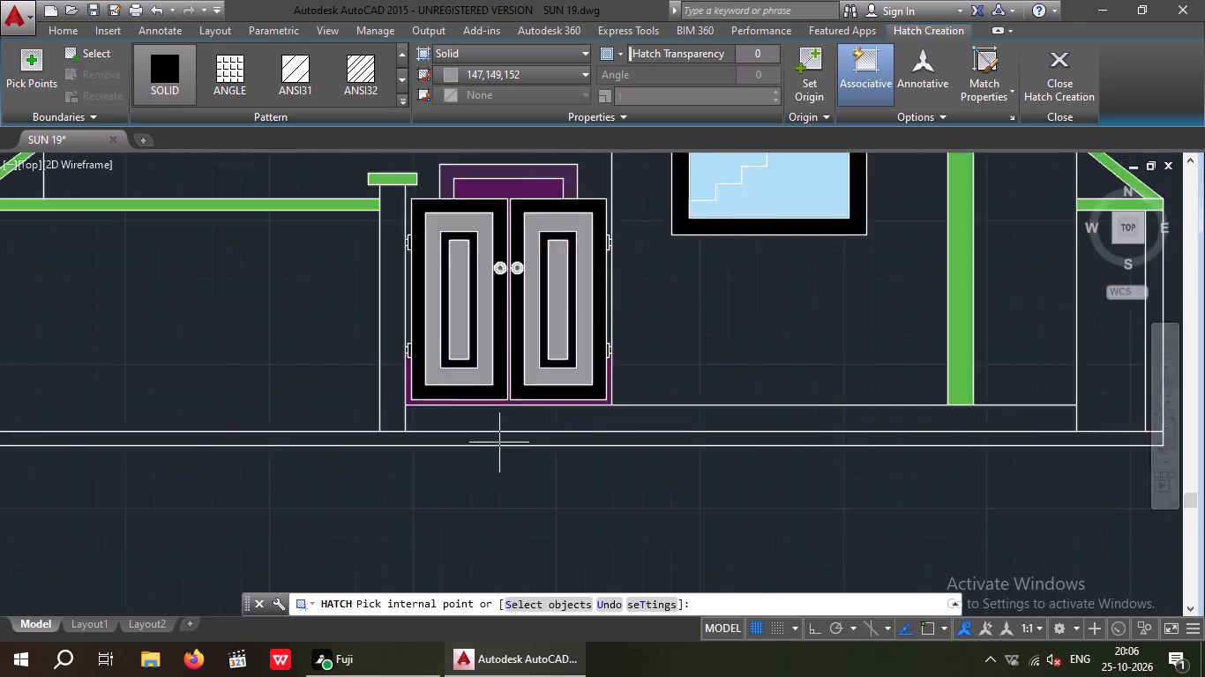
{"action": "left_click", "coordinate": [477, 406]}
{"action": "scroll", "coordinate": [487, 406], "scroll_direction": "down", "scroll_amount": 3}
{"action": "key", "text": "Escape"}
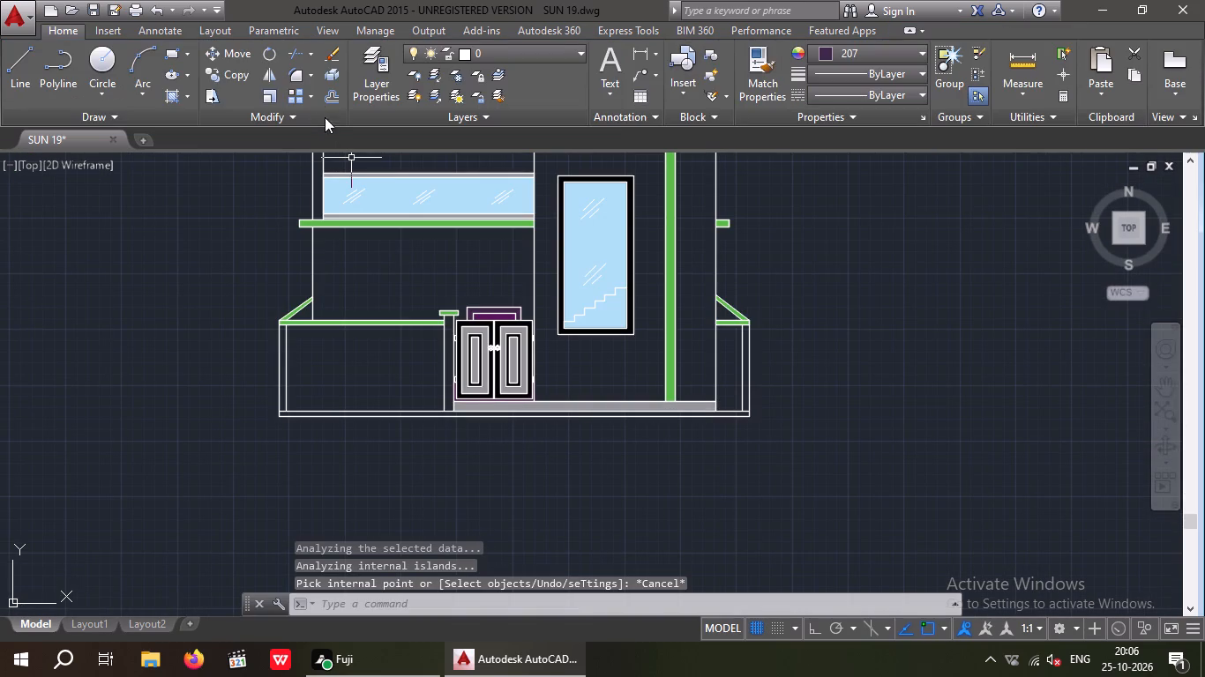
Fill the long base strip along the bottom of the elevation with solid hatch in colour 199,200,202.
{"action": "left_click", "coordinate": [170, 97]}
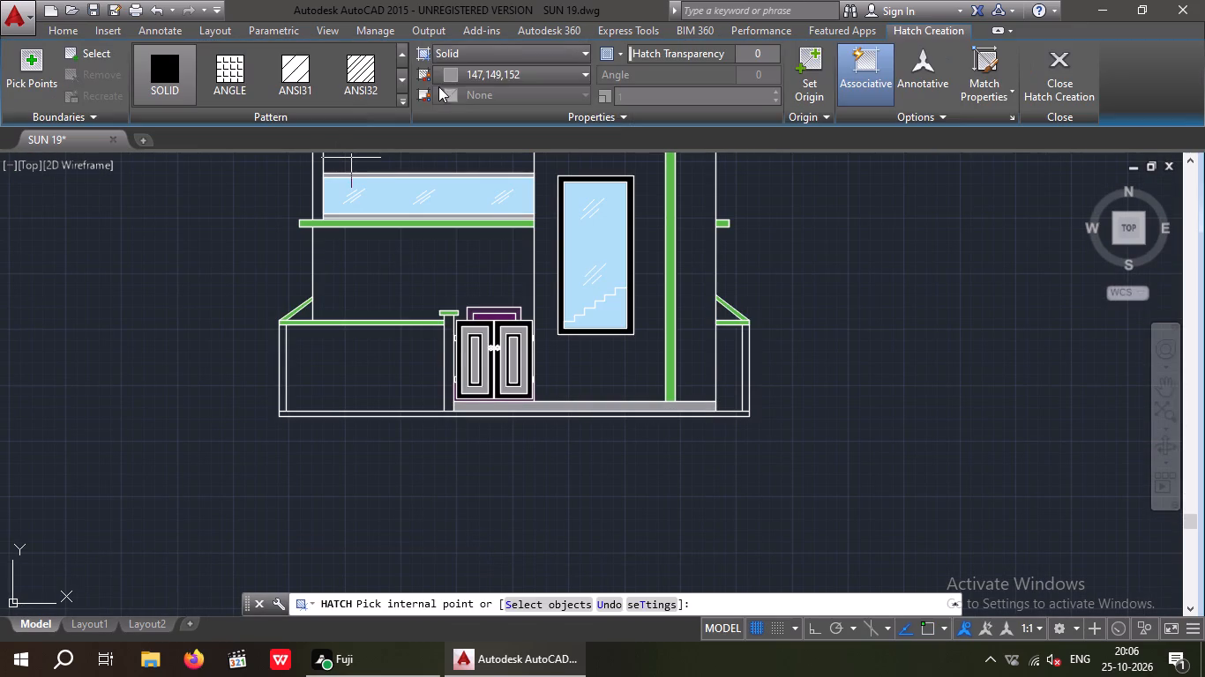
{"action": "left_click", "coordinate": [460, 78]}
{"action": "left_click", "coordinate": [446, 222]}
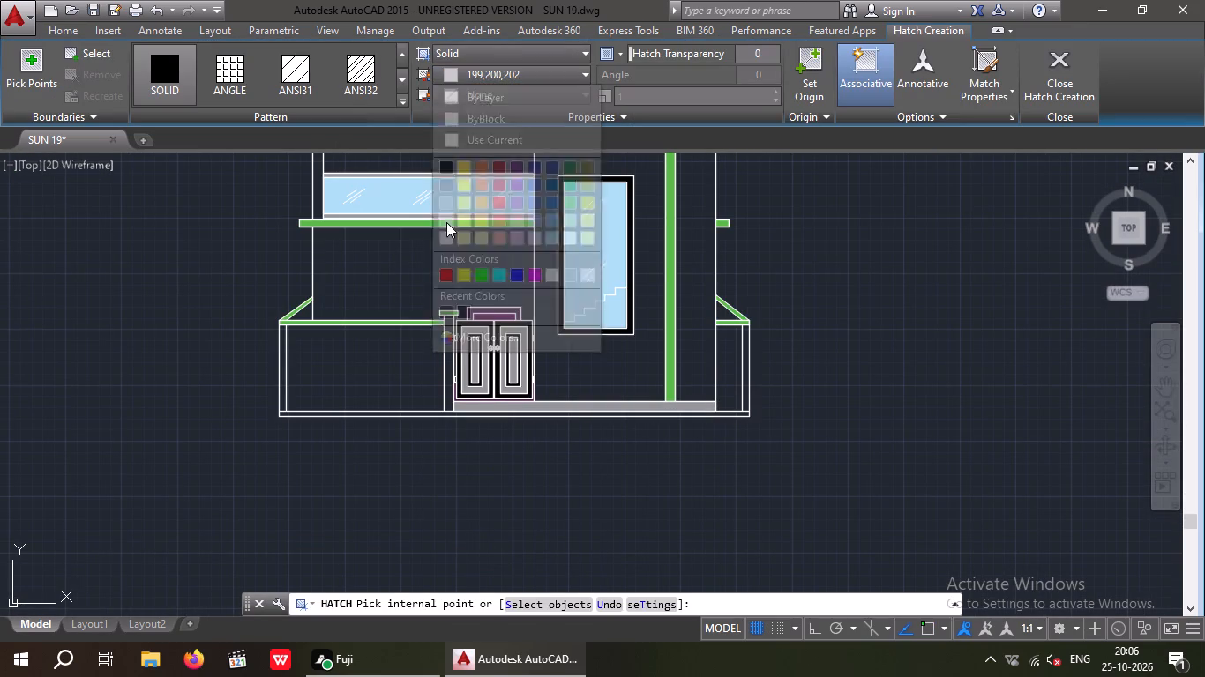
{"action": "scroll", "coordinate": [264, 447], "scroll_direction": "up", "scroll_amount": 3}
{"action": "left_click", "coordinate": [333, 371]}
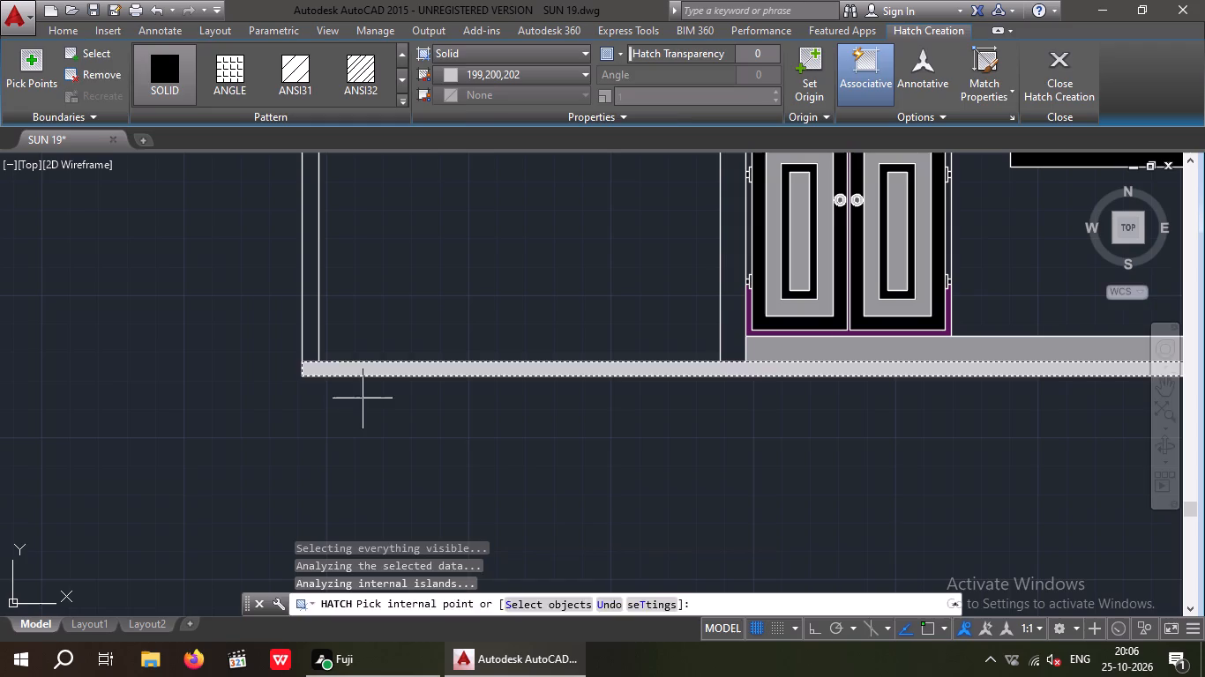
{"action": "key", "text": "Escape"}
{"action": "middle_click_drag", "start_coordinate": [399, 426], "coordinate": [292, 459]}
{"action": "scroll", "coordinate": [373, 442], "scroll_direction": "down", "scroll_amount": 2}
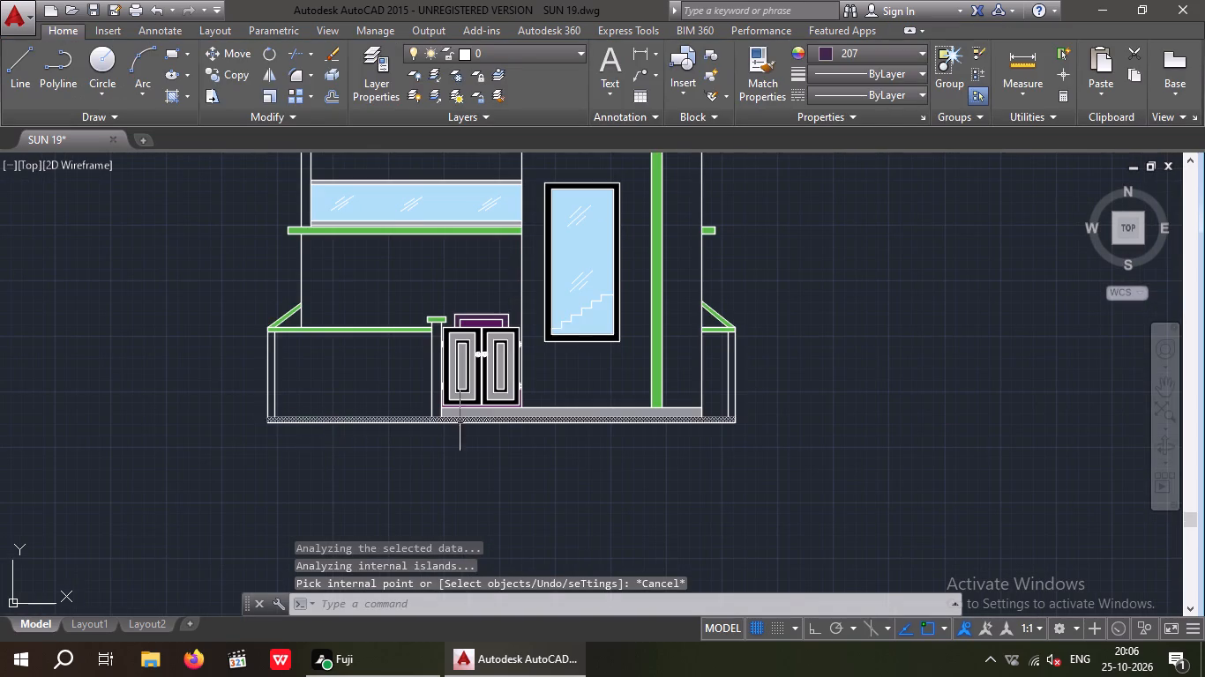
{"action": "middle_click_drag", "start_coordinate": [481, 517], "coordinate": [463, 538]}
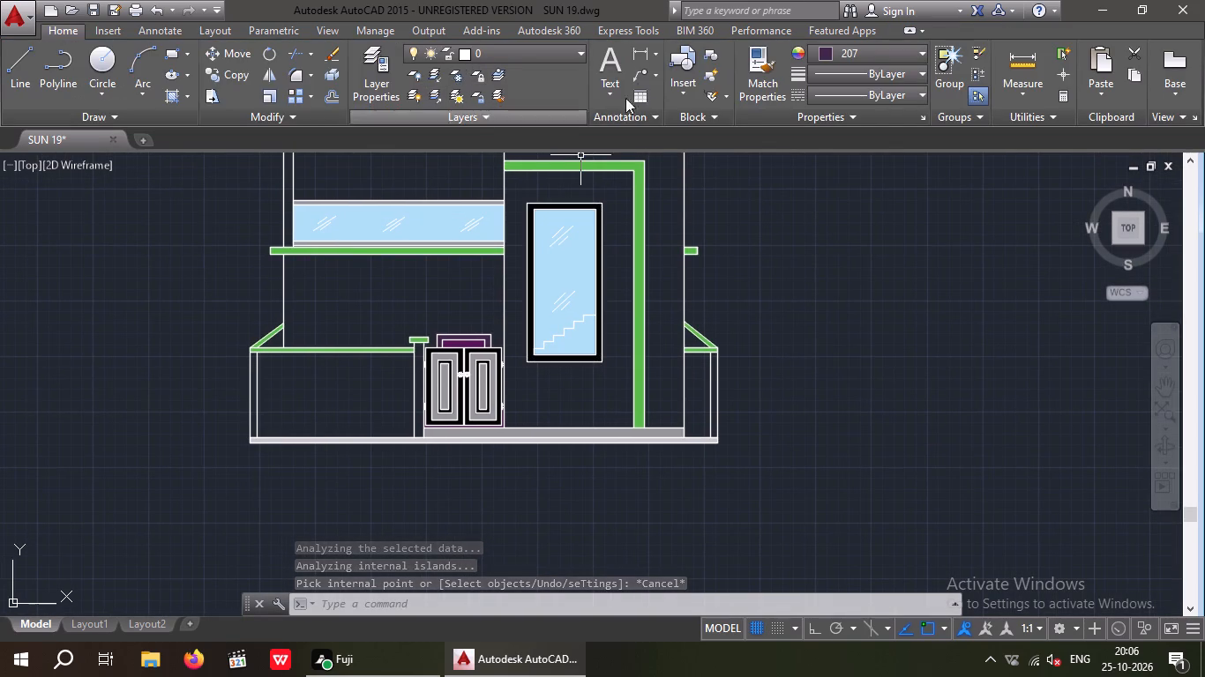
Fill both boundary wall panels and their narrow outer end strips with solid hatch in colour 94,103,175.
{"action": "left_click", "coordinate": [173, 93]}
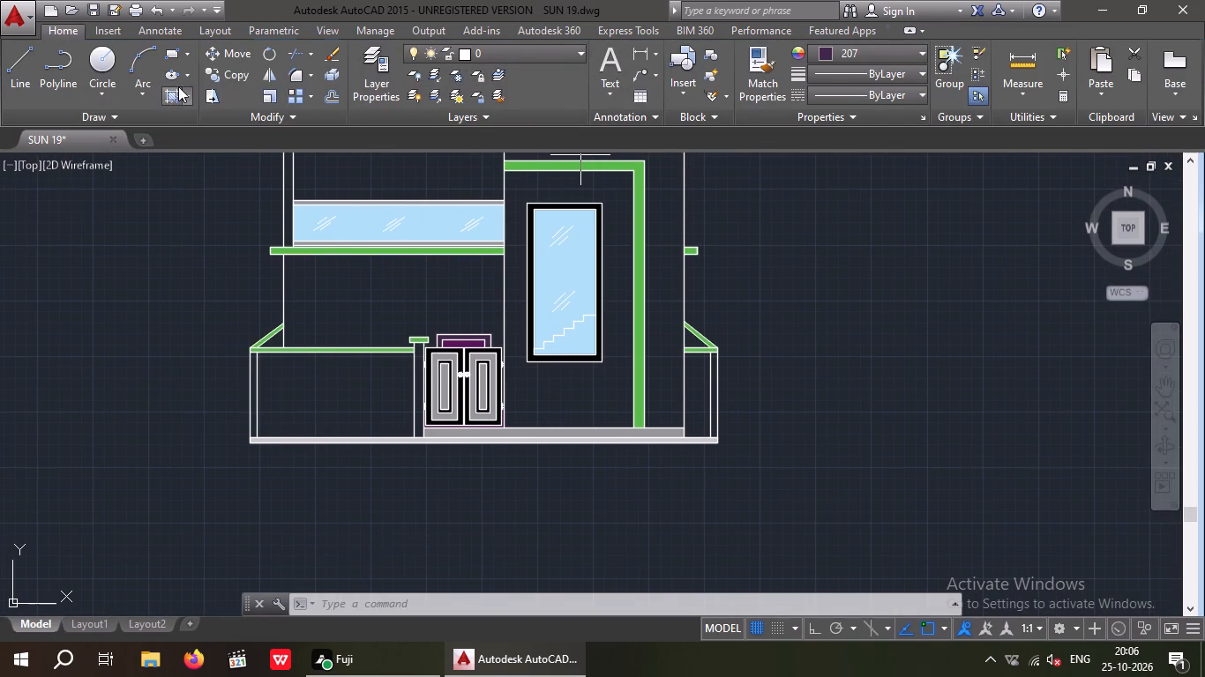
{"action": "left_click", "coordinate": [499, 78]}
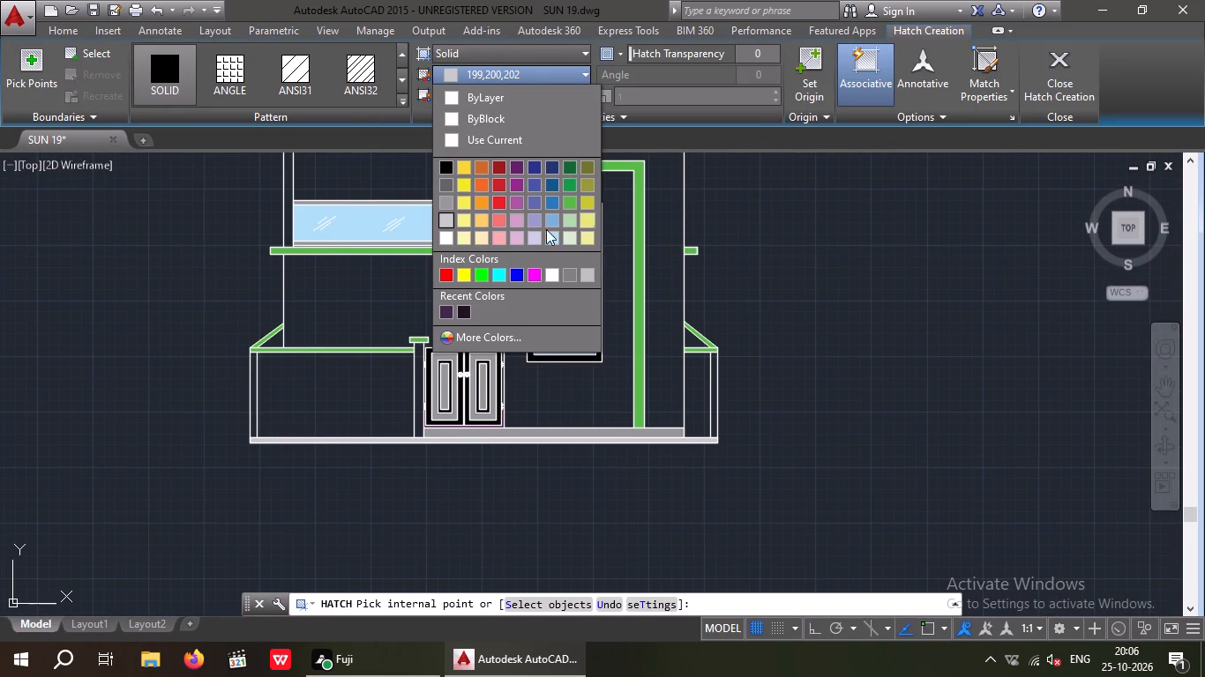
{"action": "left_click", "coordinate": [534, 203]}
{"action": "left_click", "coordinate": [303, 394]}
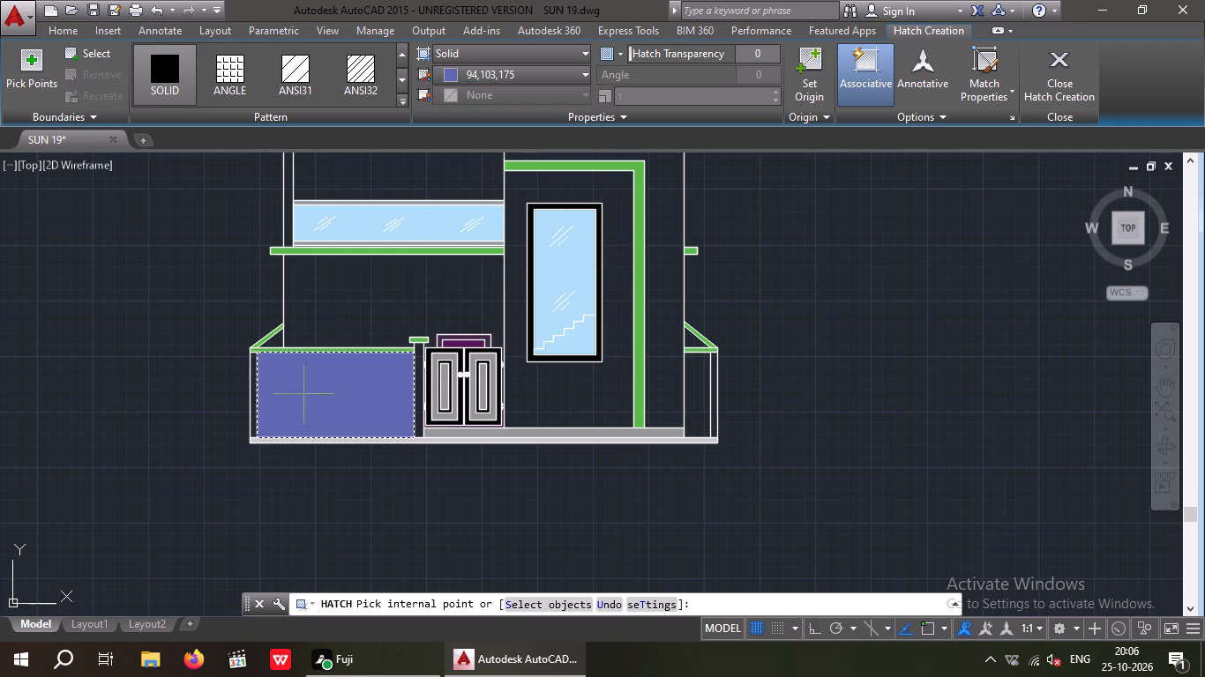
{"action": "left_click", "coordinate": [701, 398]}
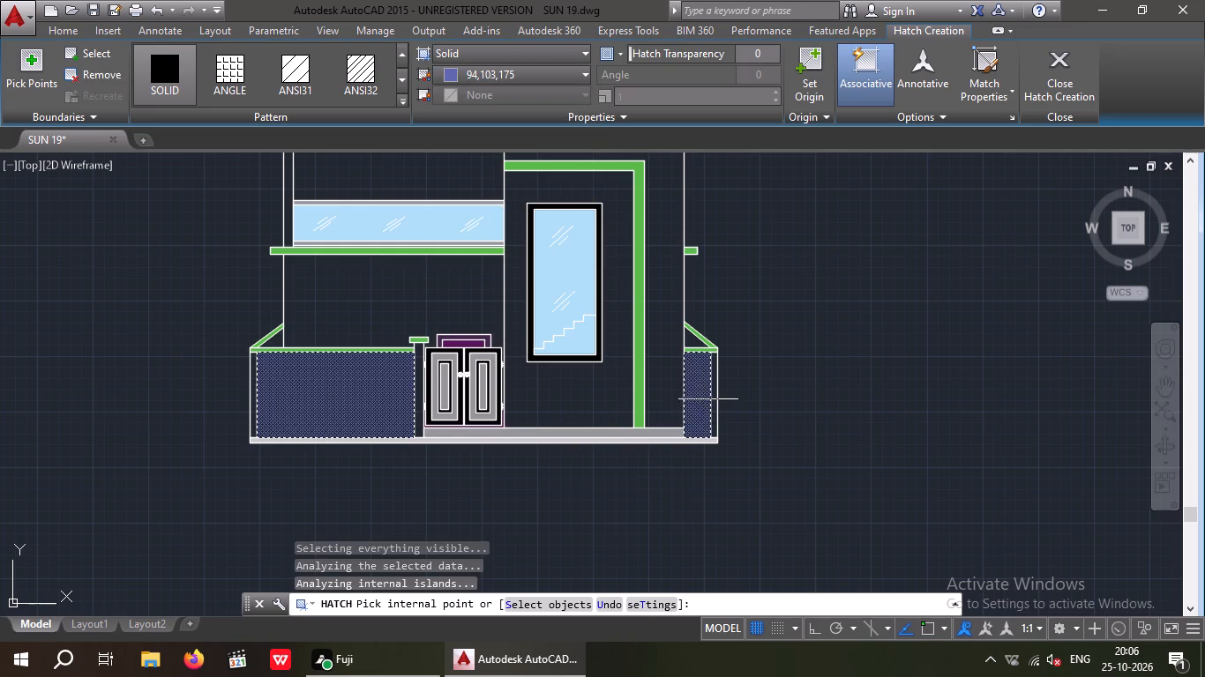
{"action": "scroll", "coordinate": [716, 392], "scroll_direction": "up", "scroll_amount": 3}
{"action": "left_click", "coordinate": [705, 404]}
{"action": "scroll", "coordinate": [706, 393], "scroll_direction": "down", "scroll_amount": 4}
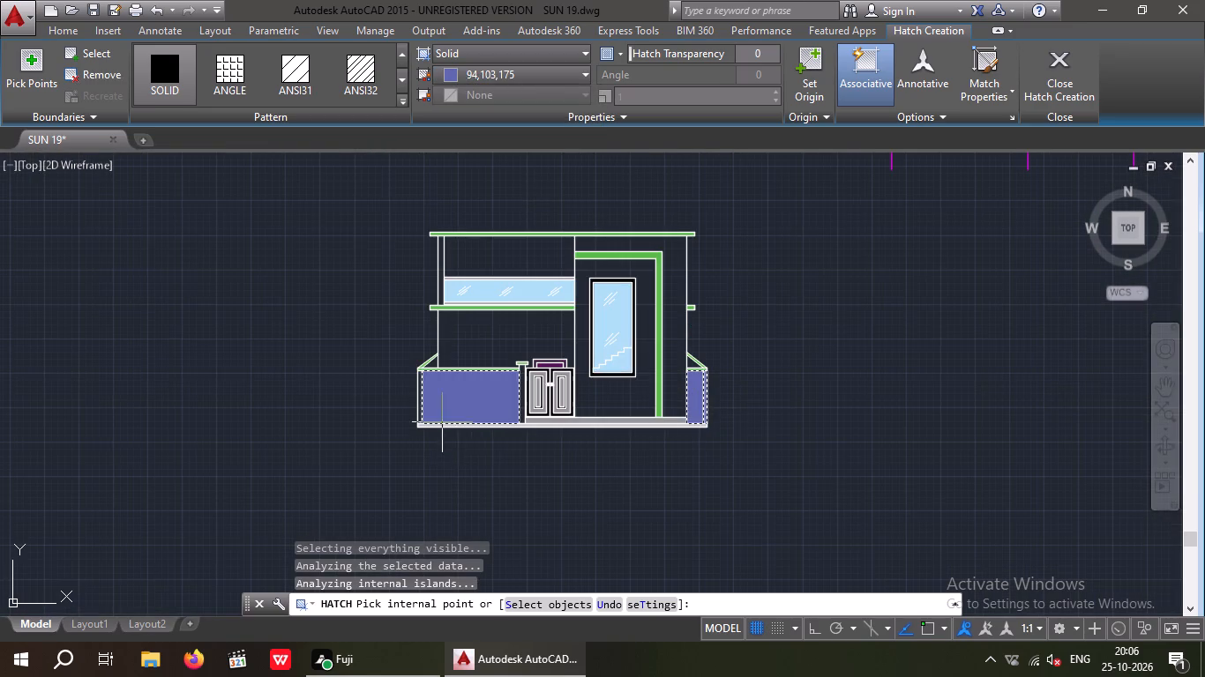
{"action": "scroll", "coordinate": [416, 391], "scroll_direction": "up", "scroll_amount": 6}
{"action": "left_click", "coordinate": [409, 405]}
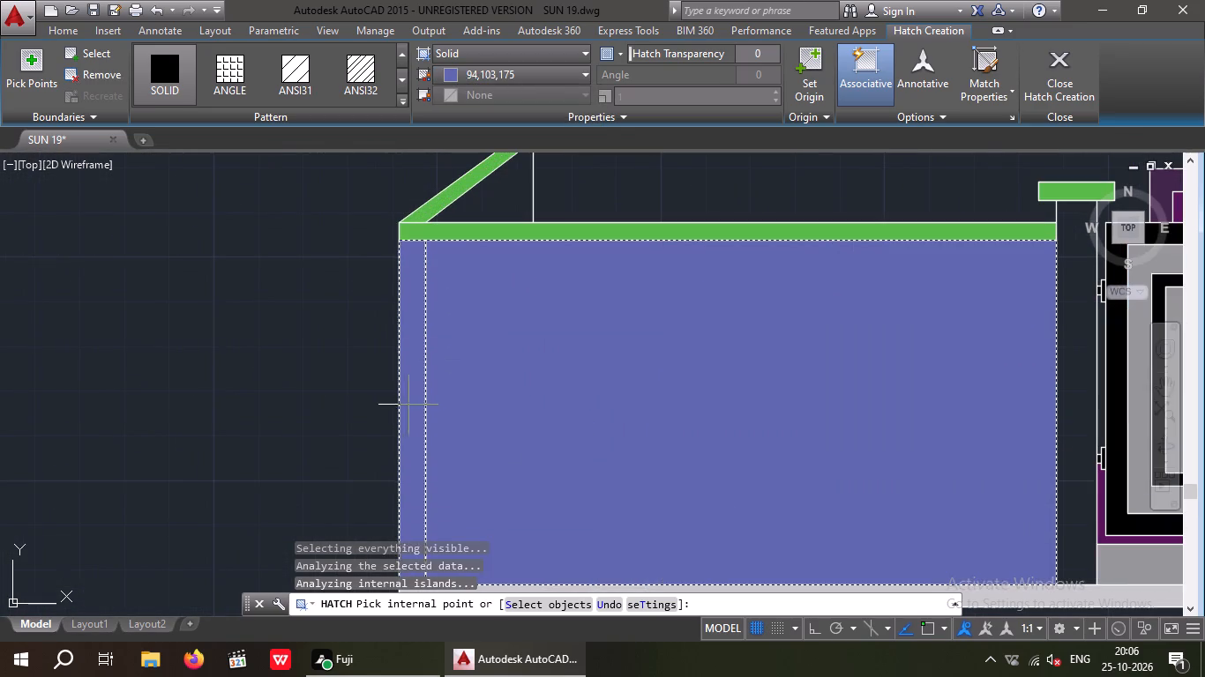
Fill the narrow upper-floor column beside the balcony and the wall around the tall window with solid hatch in colour 94,103,175.
{"action": "scroll", "coordinate": [404, 401], "scroll_direction": "down", "scroll_amount": 3}
{"action": "middle_click_drag", "start_coordinate": [307, 411], "coordinate": [288, 472]}
{"action": "scroll", "coordinate": [407, 263], "scroll_direction": "up", "scroll_amount": 1}
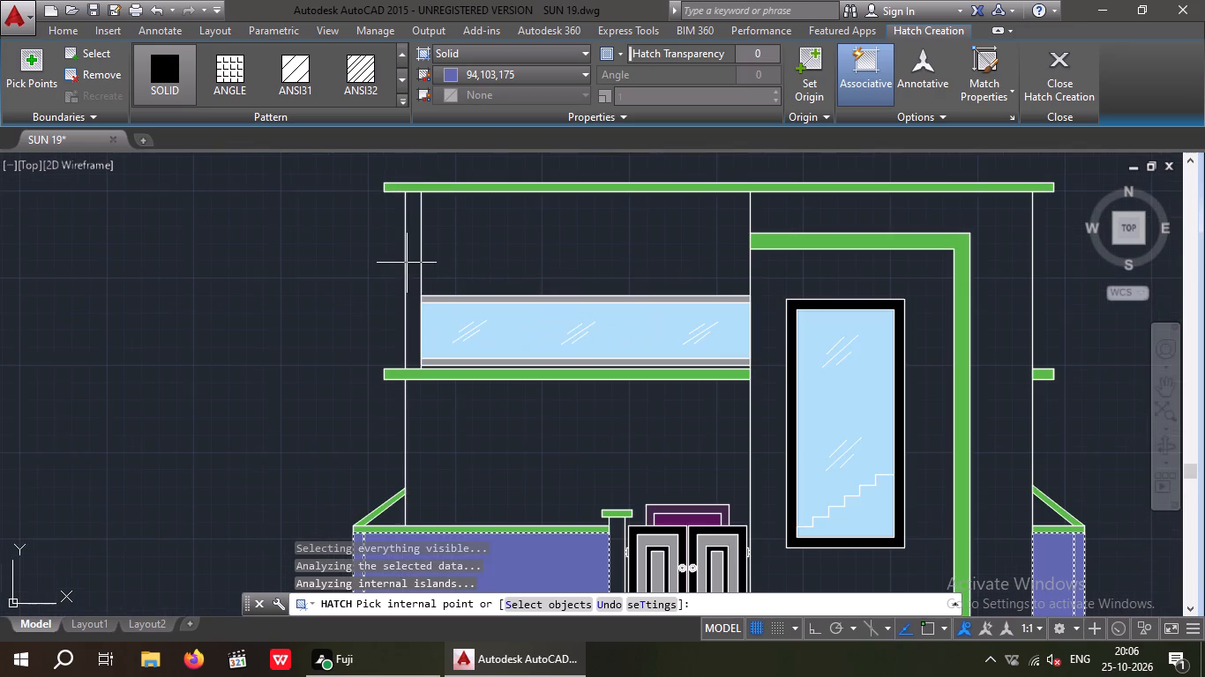
{"action": "left_click", "coordinate": [413, 265]}
{"action": "scroll", "coordinate": [412, 264], "scroll_direction": "down", "scroll_amount": 3}
{"action": "middle_click_drag", "start_coordinate": [269, 367], "coordinate": [228, 400]}
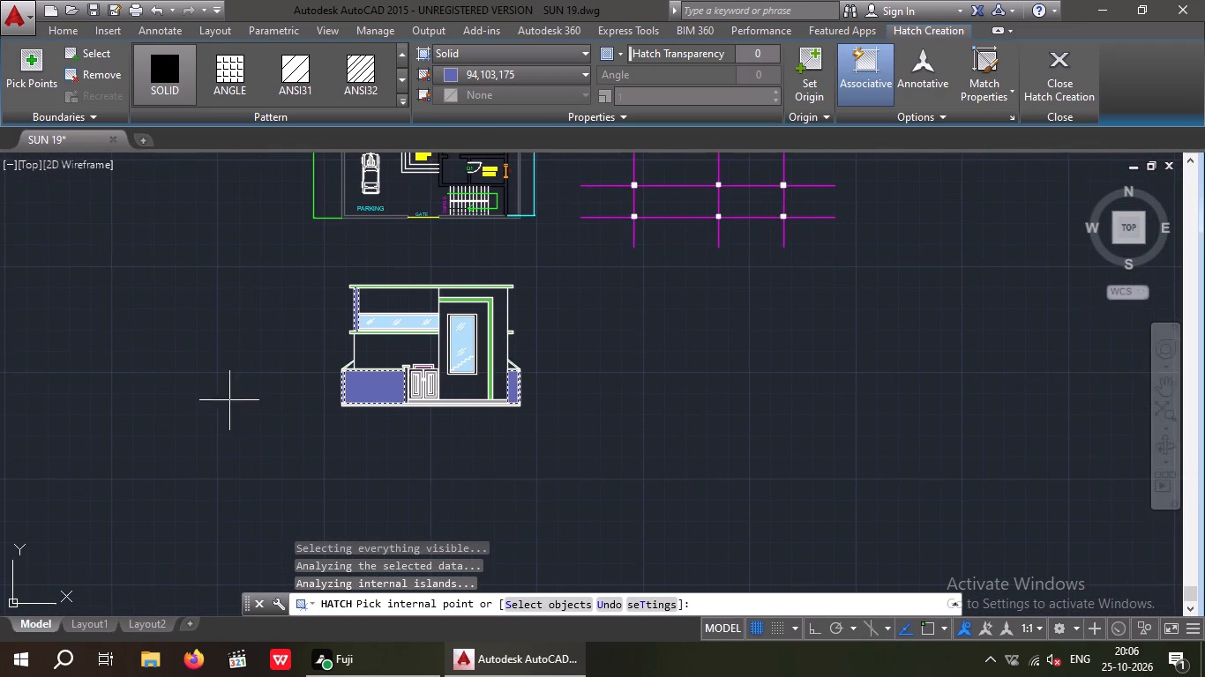
{"action": "scroll", "coordinate": [503, 353], "scroll_direction": "up", "scroll_amount": 2}
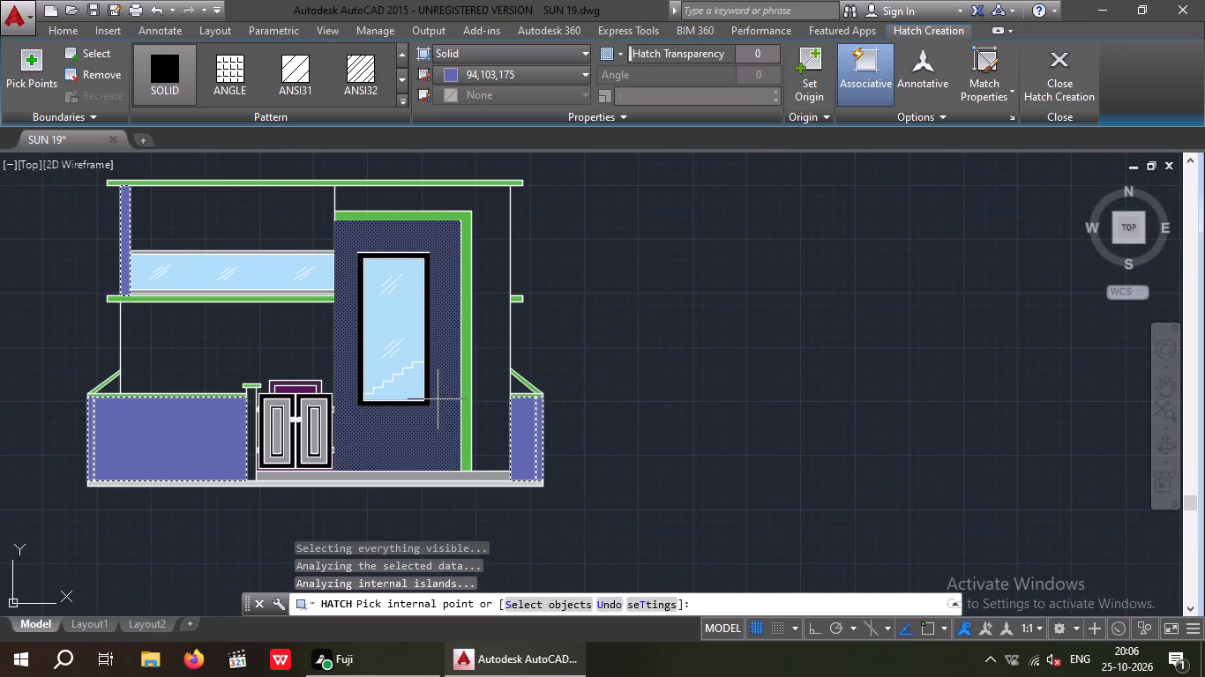
{"action": "left_click", "coordinate": [438, 399]}
{"action": "key", "text": "Escape"}
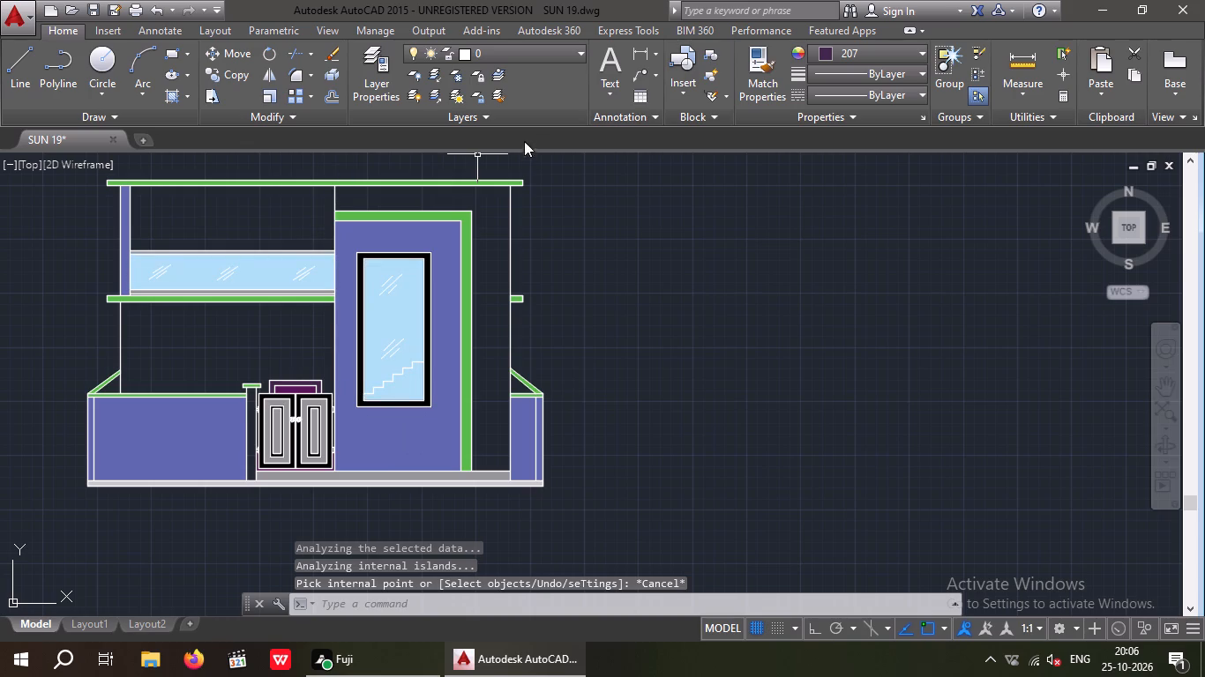
Fill the ground-floor wall and the outer wall around the green frame with solid hatch in colour 242,113,114.
{"action": "left_click", "coordinate": [172, 101]}
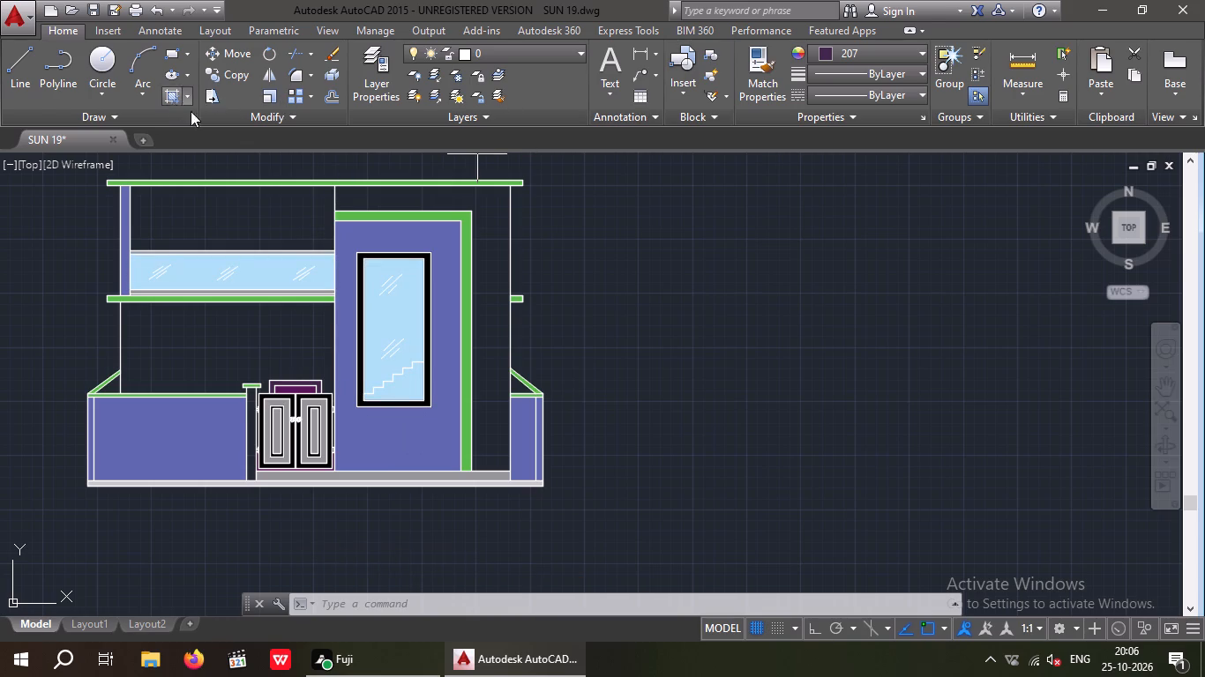
{"action": "left_click", "coordinate": [498, 79]}
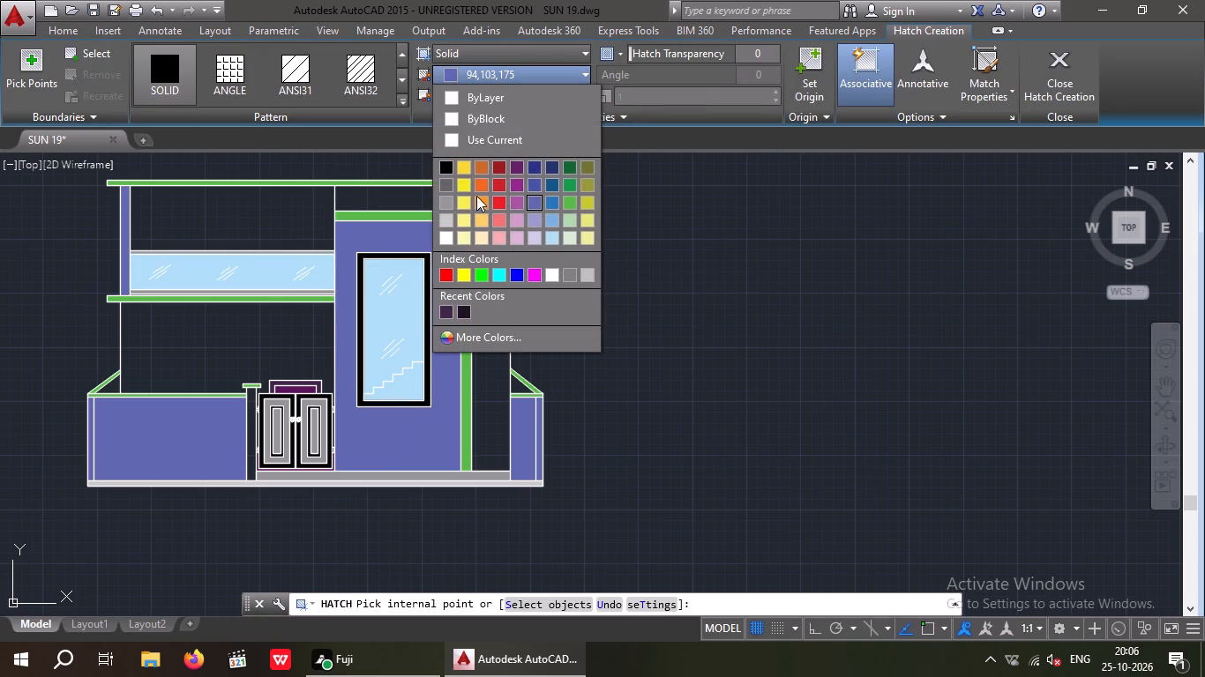
{"action": "left_click", "coordinate": [498, 219]}
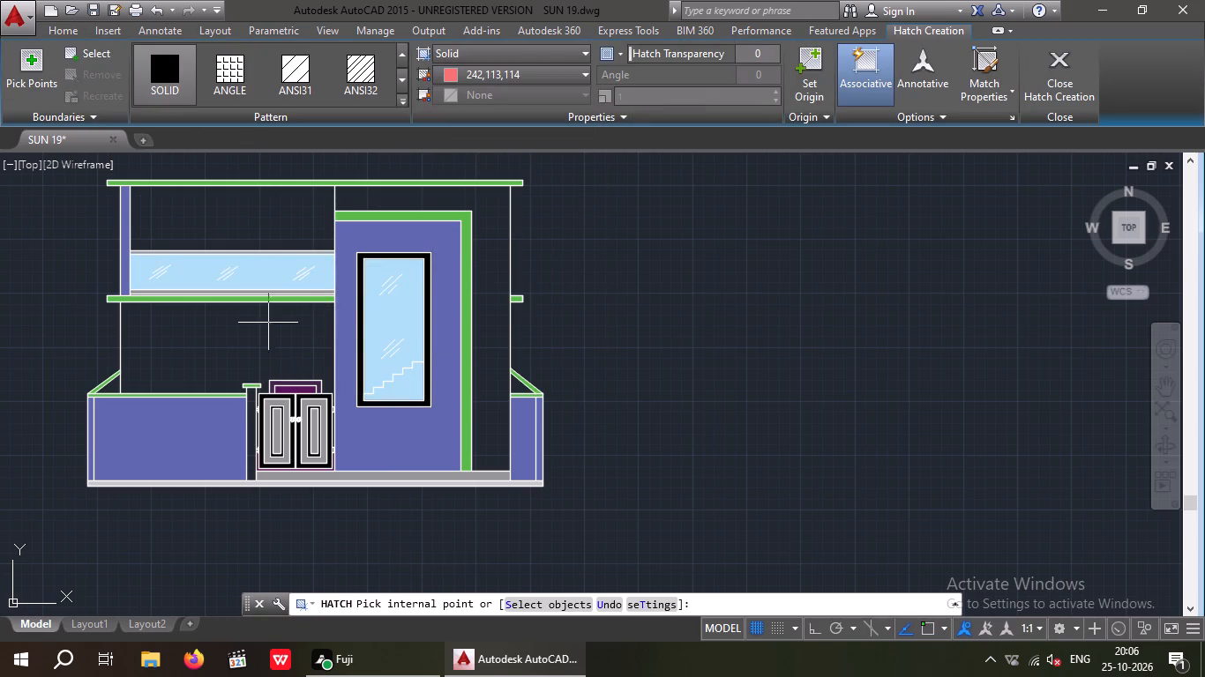
{"action": "left_click", "coordinate": [265, 324]}
{"action": "left_click", "coordinate": [486, 346]}
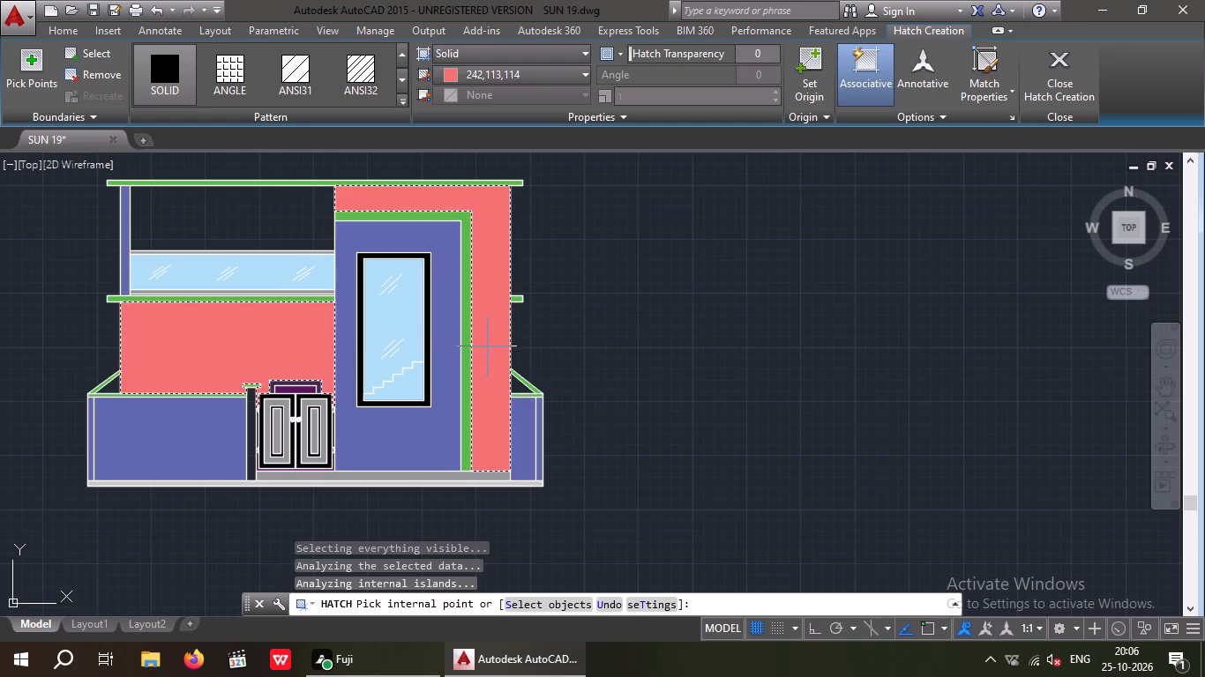
{"action": "key", "text": "Escape"}
Save the drawing.
{"action": "middle_click_drag", "start_coordinate": [641, 384], "coordinate": [610, 454]}
{"action": "key", "text": "ctrl+s"}
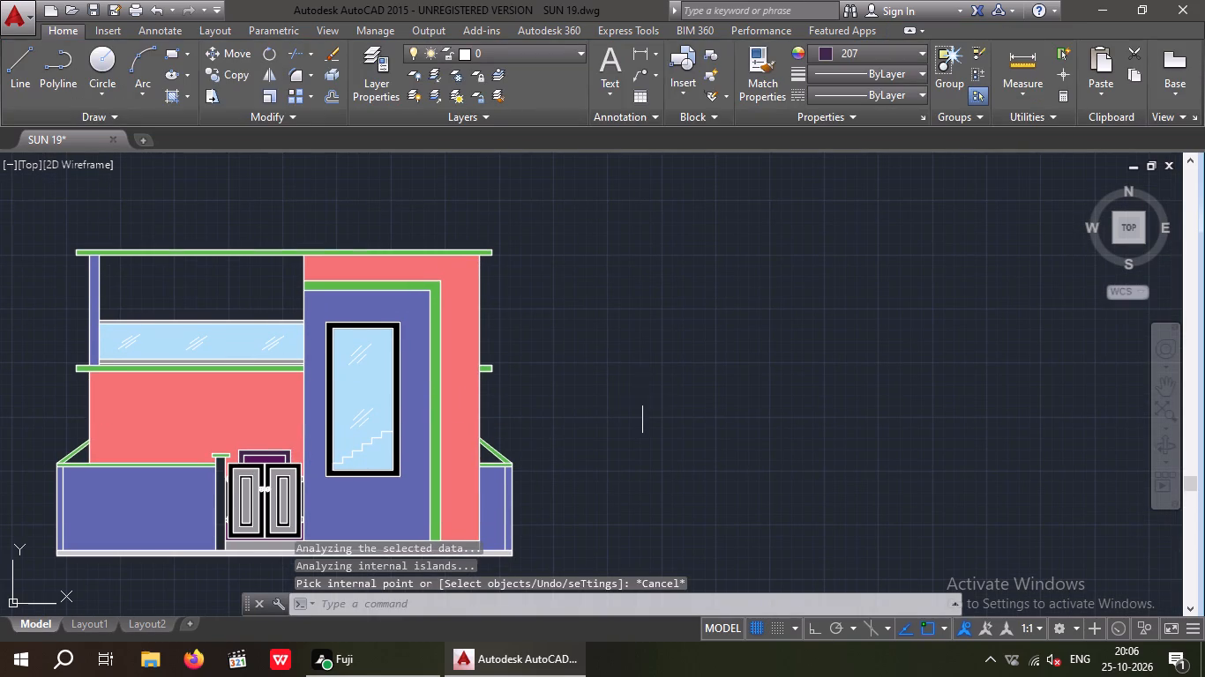
{"action": "key", "text": "ctrl+s"}
Add a multiline text title reading FLOOR PLAN, 20" high, below the floor plan.
{"action": "scroll", "coordinate": [548, 308], "scroll_direction": "down", "scroll_amount": 2}
{"action": "middle_click_drag", "start_coordinate": [552, 401], "coordinate": [526, 455]}
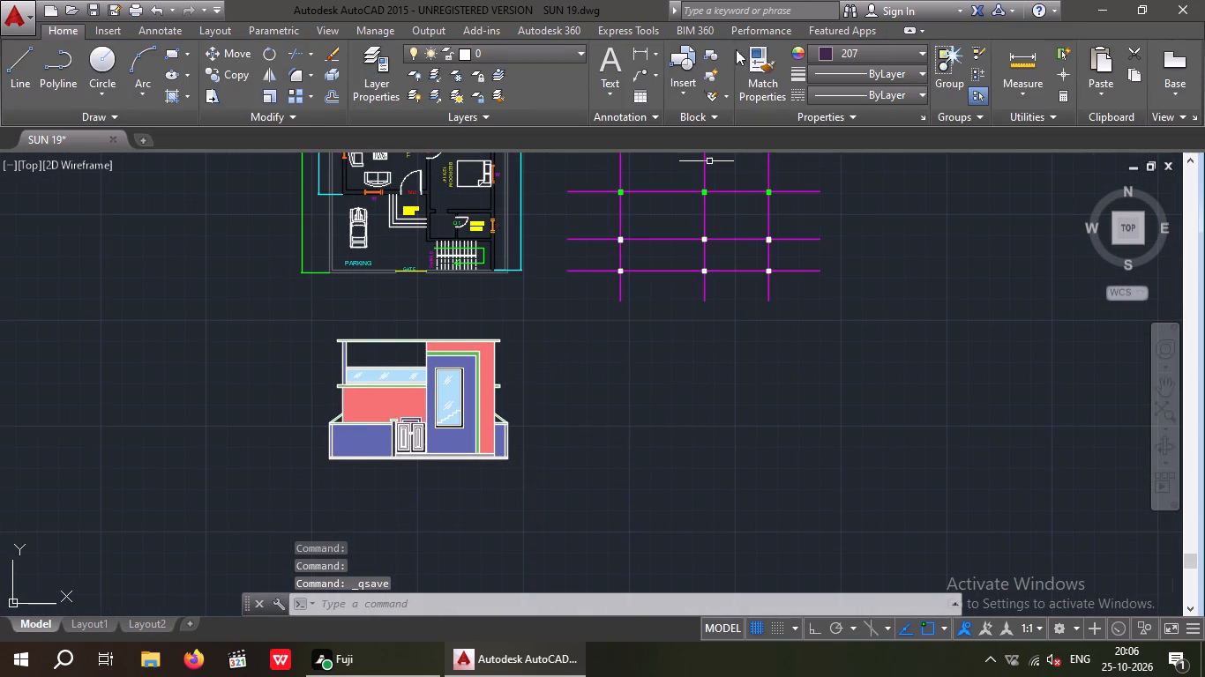
{"action": "left_click", "coordinate": [612, 63]}
{"action": "scroll", "coordinate": [350, 312], "scroll_direction": "up", "scroll_amount": 2}
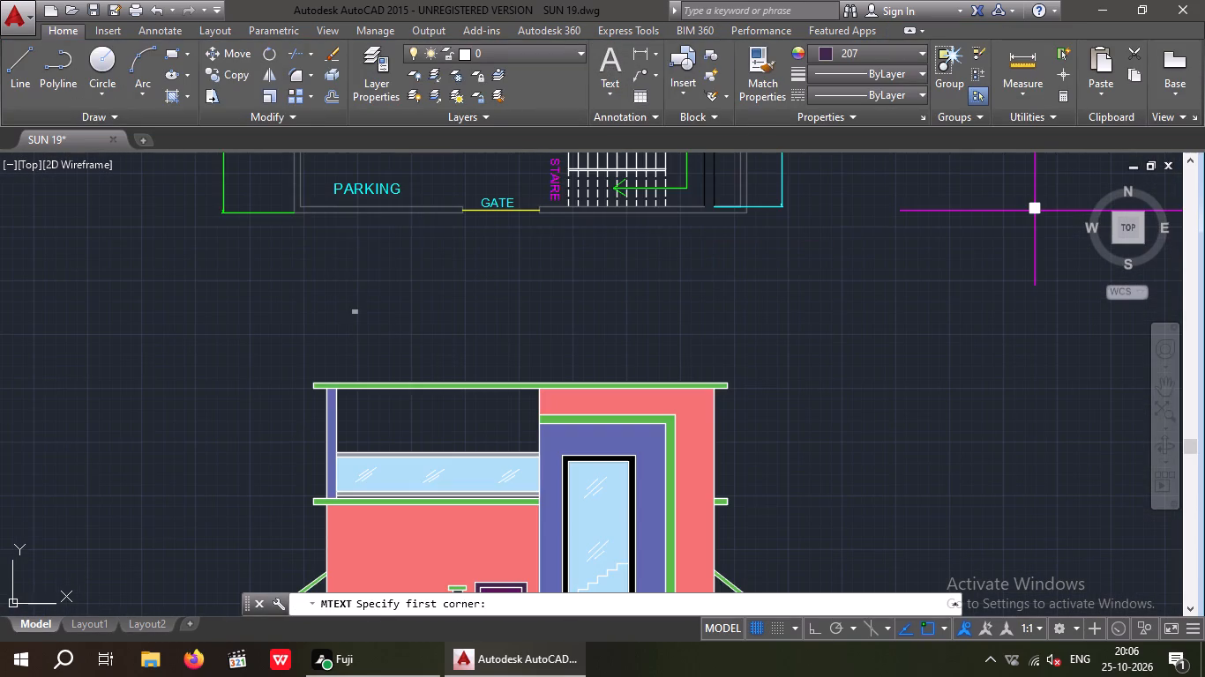
{"action": "left_click_drag", "start_coordinate": [332, 252], "coordinate": [356, 269]}
{"action": "left_click", "coordinate": [924, 316]}
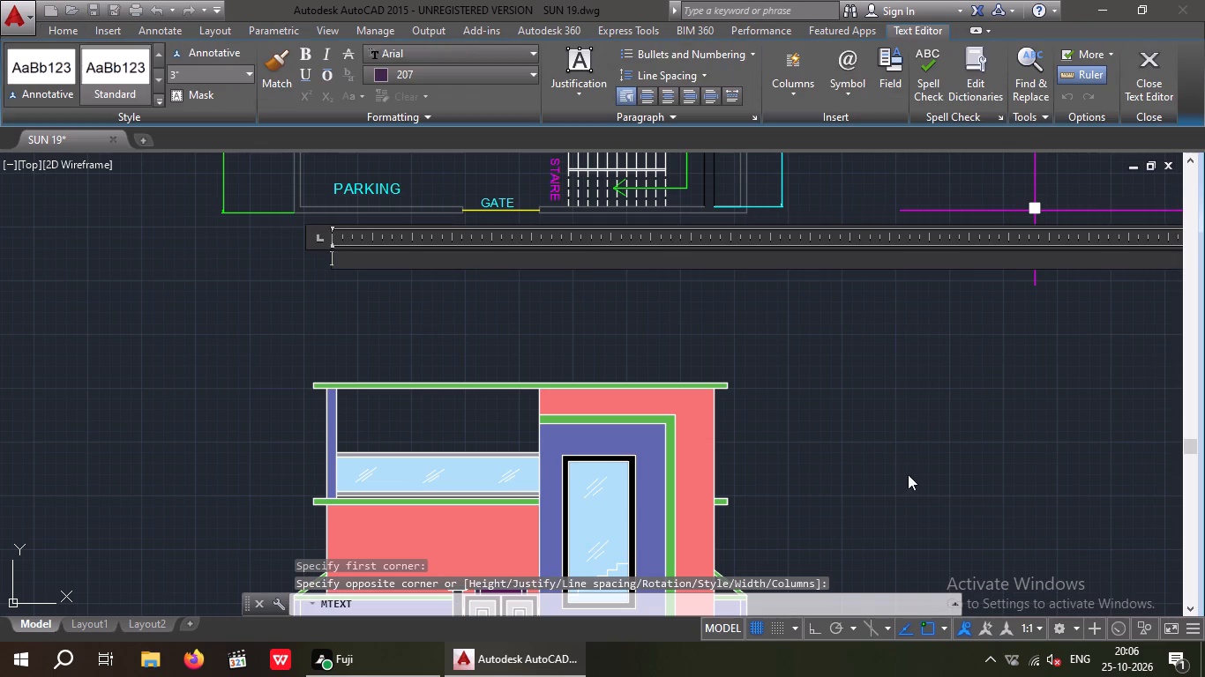
{"action": "left_click", "coordinate": [204, 71]}
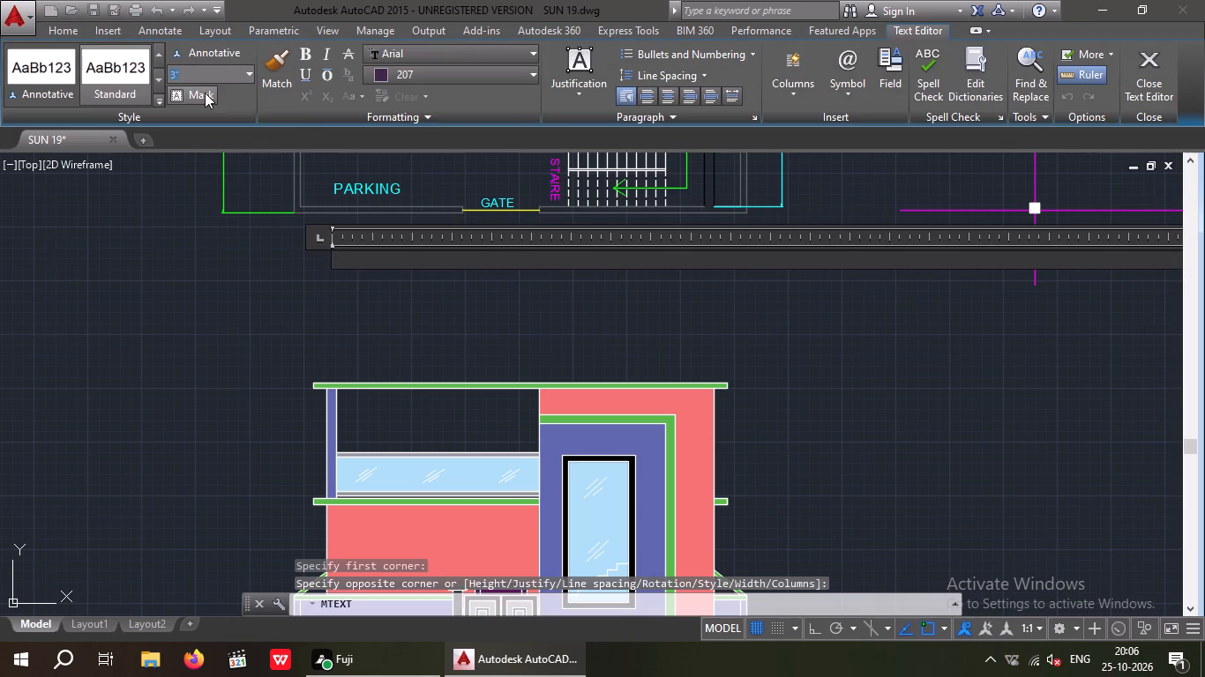
{"action": "type", "text": "20"}
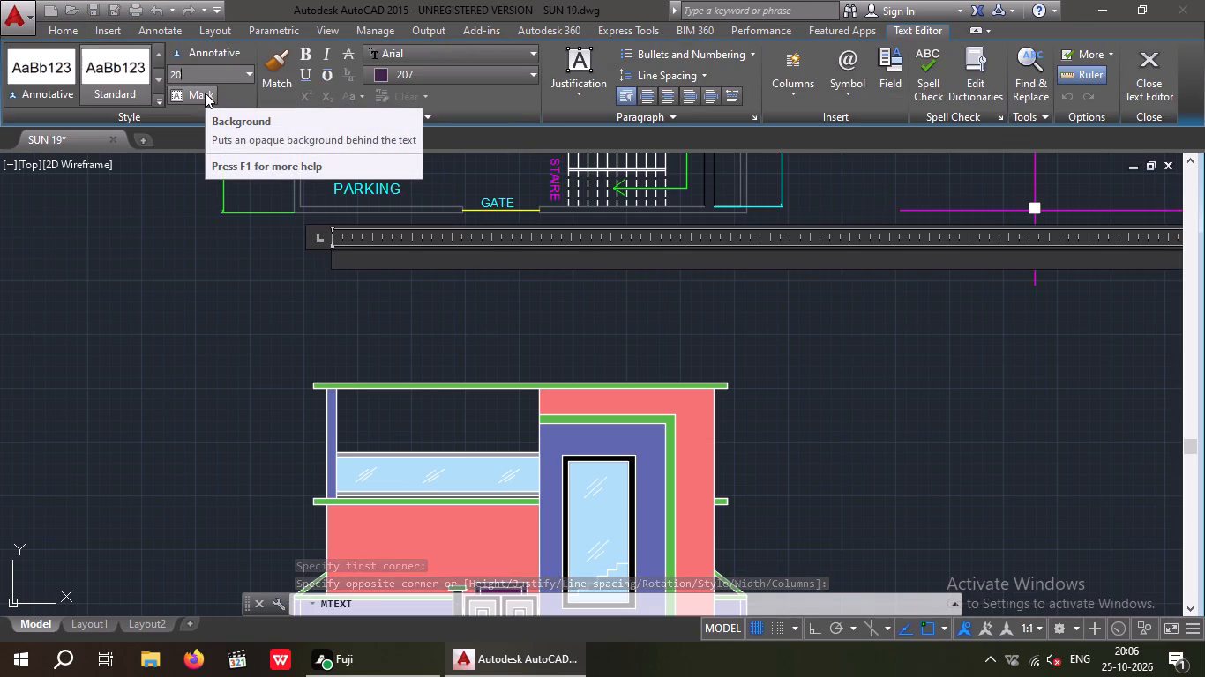
{"action": "key", "text": "shift+quotedbl"}
{"action": "key", "text": "Return"}
{"action": "type", "text": "FLOOR"}
{"action": "key", "text": "space"}
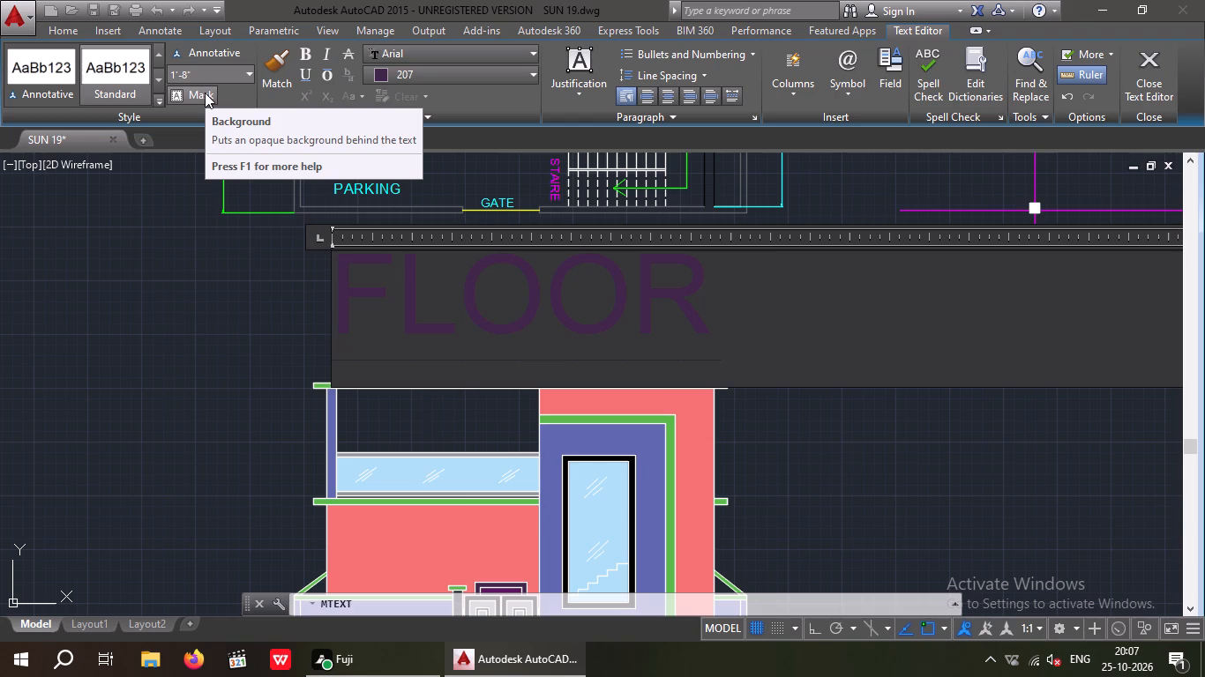
{"action": "type", "text": "PLAN"}
{"action": "left_click", "coordinate": [126, 261]}
Copy the FLOOR PLAN title to below the front elevation and to below the magenta column grid.
{"action": "left_click_drag", "start_coordinate": [330, 318], "coordinate": [316, 279]}
{"action": "left_click_drag", "start_coordinate": [386, 305], "coordinate": [316, 206]}
{"action": "left_click_drag", "start_coordinate": [315, 204], "coordinate": [313, 212]}
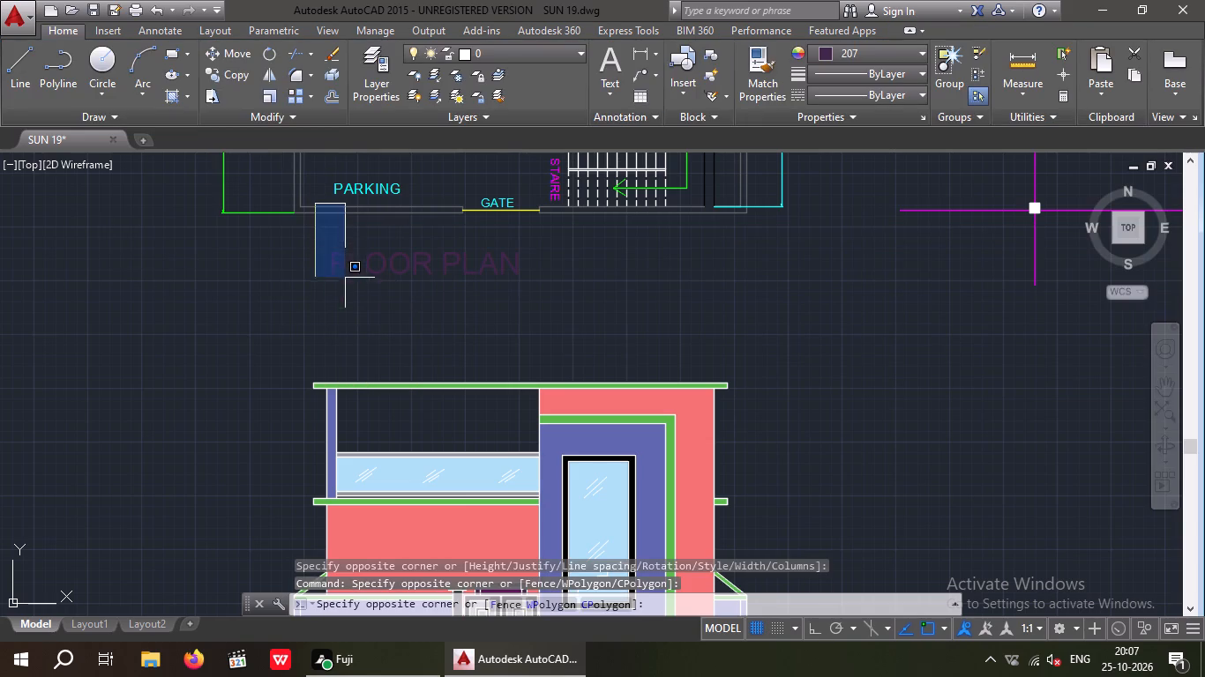
{"action": "key", "text": "Escape"}
{"action": "left_click_drag", "start_coordinate": [443, 293], "coordinate": [258, 219]}
{"action": "left_click", "coordinate": [256, 217]}
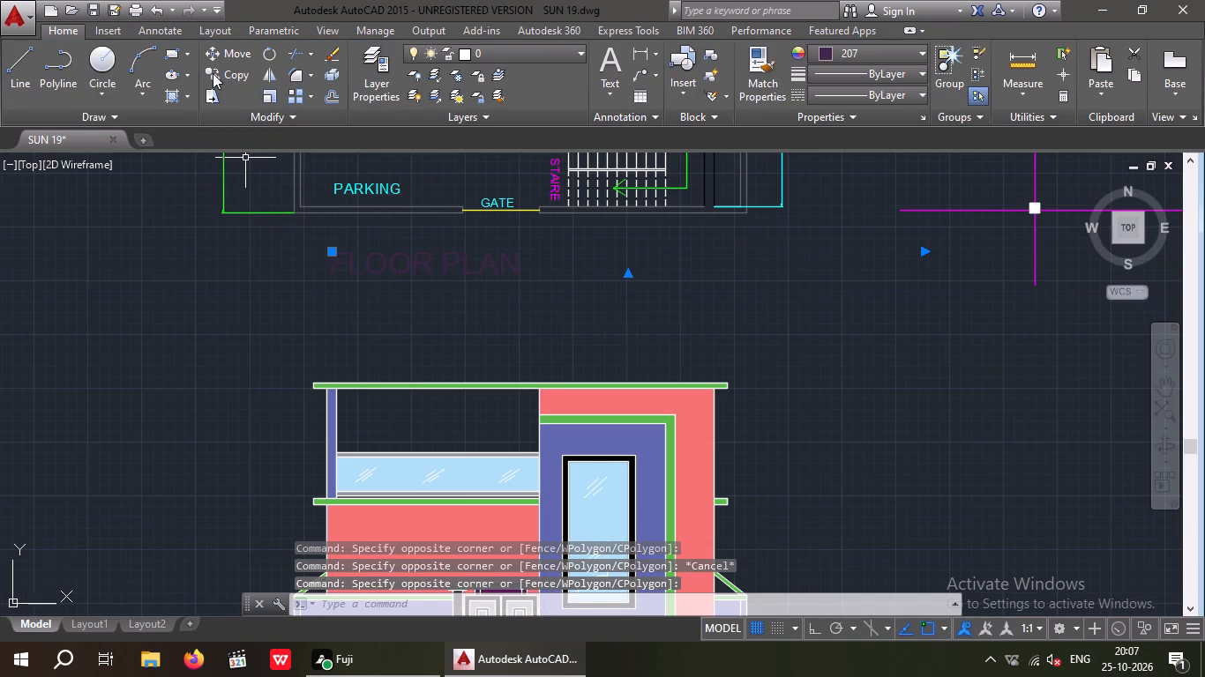
{"action": "left_click", "coordinate": [214, 72]}
{"action": "left_click", "coordinate": [339, 268]}
{"action": "middle_click_drag", "start_coordinate": [301, 283], "coordinate": [304, 214]}
{"action": "scroll", "coordinate": [307, 212], "scroll_direction": "up", "scroll_amount": 1}
{"action": "scroll", "coordinate": [304, 254], "scroll_direction": "down", "scroll_amount": 1}
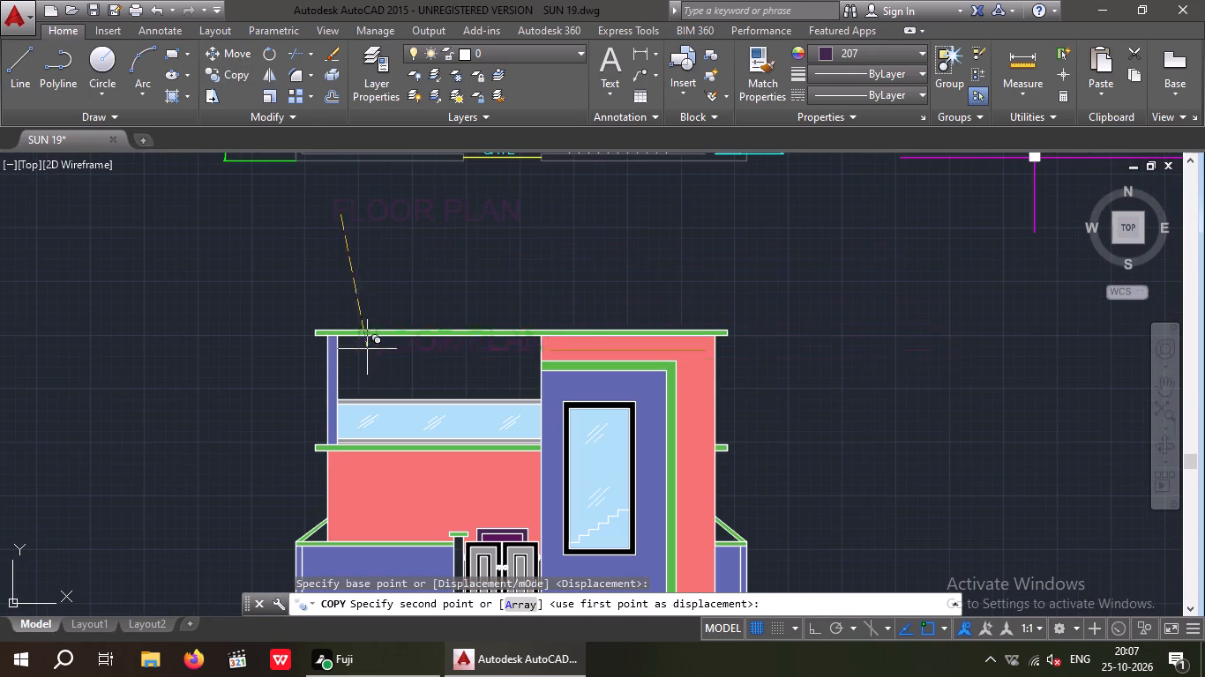
{"action": "middle_click_drag", "start_coordinate": [341, 263], "coordinate": [358, 123]}
{"action": "middle_click_drag", "start_coordinate": [472, 526], "coordinate": [461, 476]}
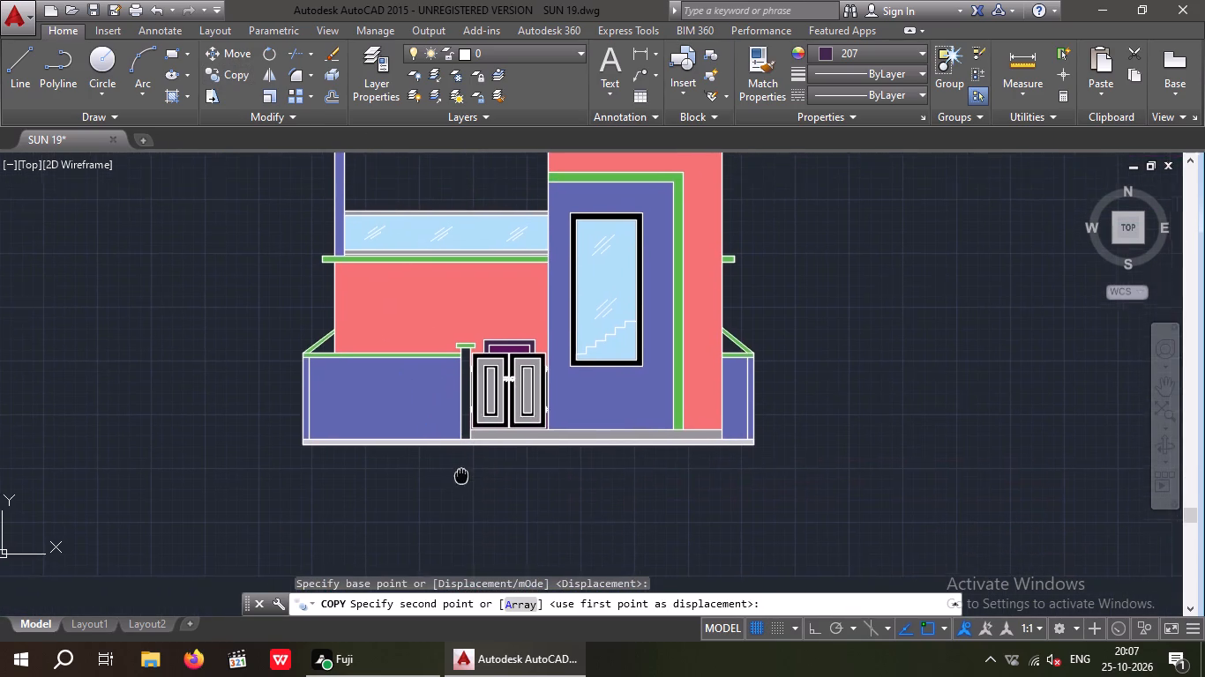
{"action": "middle_click_drag", "start_coordinate": [461, 476], "coordinate": [459, 472]}
{"action": "scroll", "coordinate": [453, 498], "scroll_direction": "up", "scroll_amount": 2}
{"action": "left_click", "coordinate": [425, 466]}
{"action": "scroll", "coordinate": [426, 445], "scroll_direction": "down", "scroll_amount": 3}
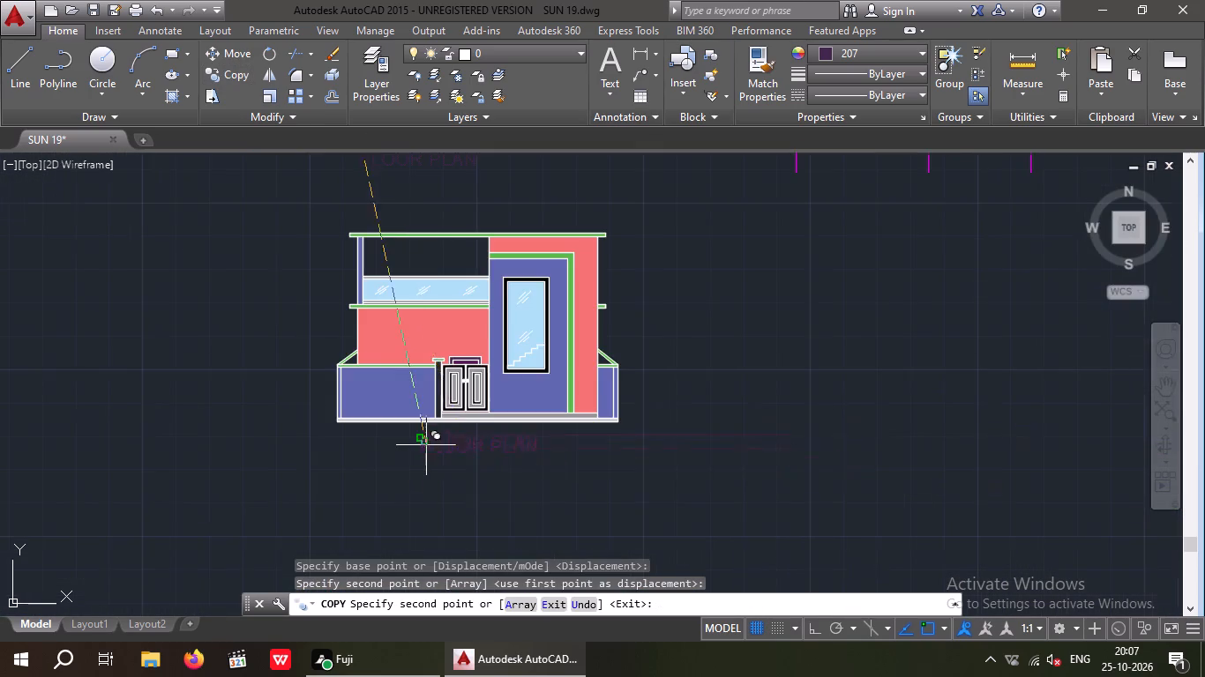
{"action": "middle_click_drag", "start_coordinate": [702, 435], "coordinate": [461, 536]}
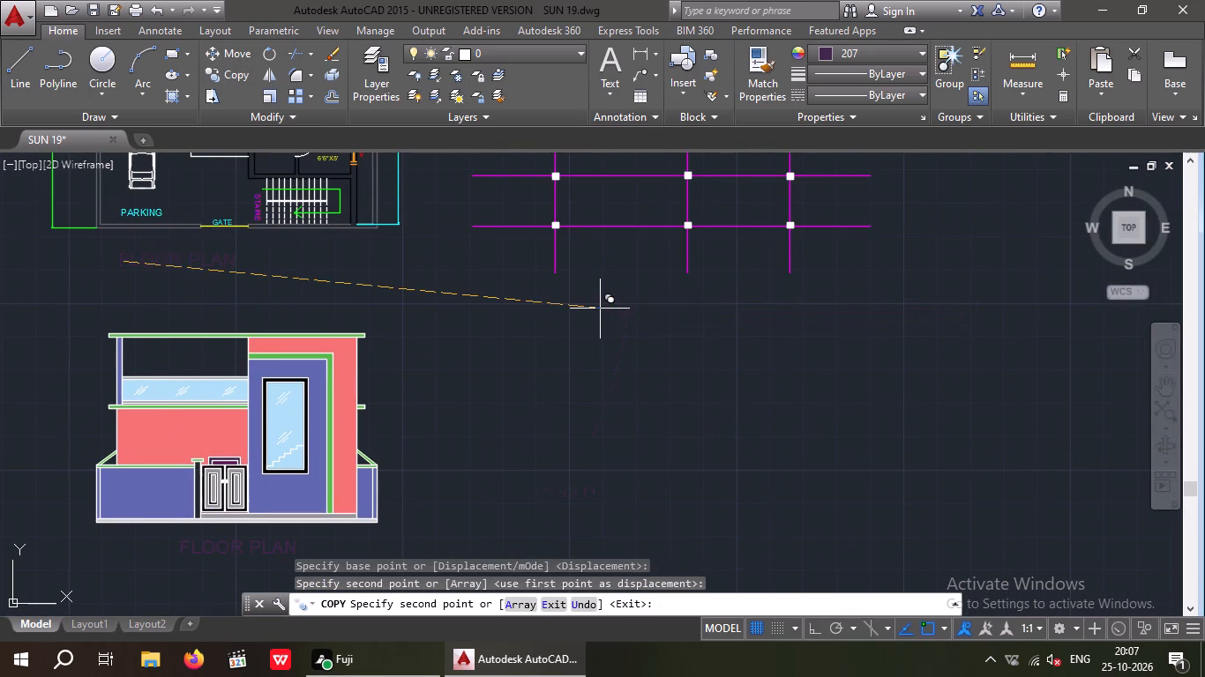
{"action": "left_click", "coordinate": [600, 309]}
{"action": "key", "text": "Escape"}
Move the floor plan's title horizontally with Ortho on so it sits near the middle beneath the plan.
{"action": "middle_click_drag", "start_coordinate": [156, 273], "coordinate": [158, 273]}
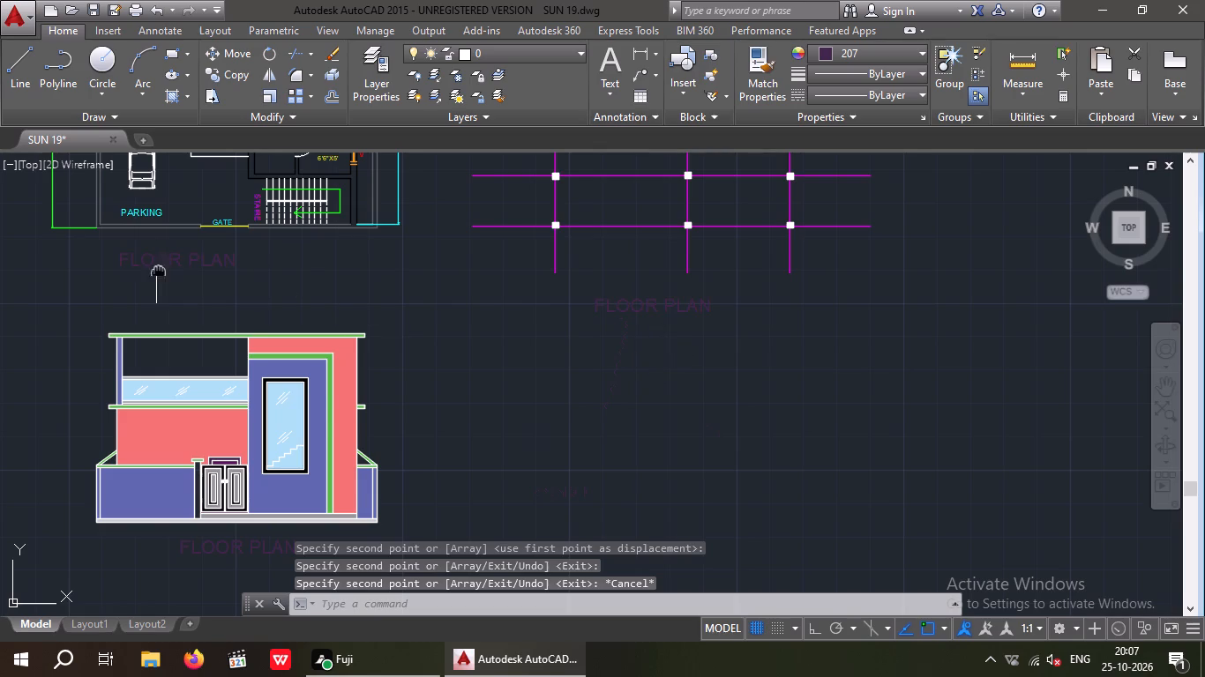
{"action": "middle_click_drag", "start_coordinate": [158, 273], "coordinate": [282, 296]}
{"action": "left_click_drag", "start_coordinate": [278, 304], "coordinate": [258, 296]}
{"action": "left_click", "coordinate": [250, 286]}
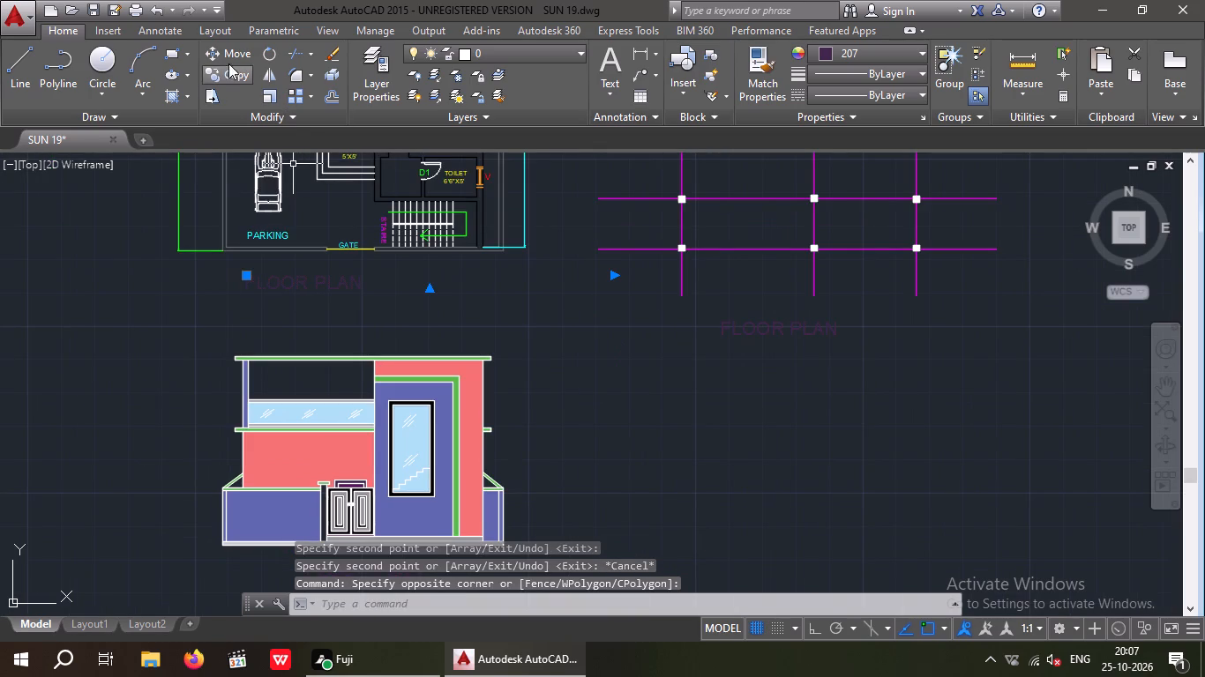
{"action": "left_click", "coordinate": [224, 41]}
{"action": "left_click", "coordinate": [243, 46]}
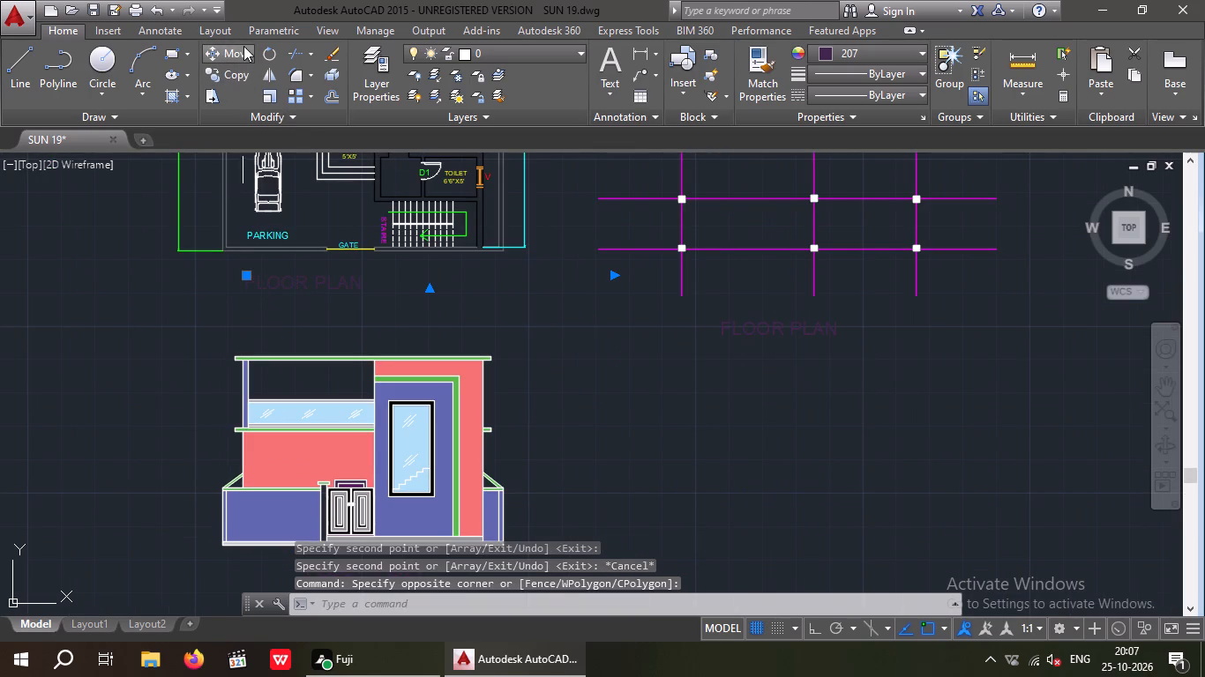
{"action": "left_click_drag", "start_coordinate": [251, 291], "coordinate": [270, 303]}
{"action": "left_click", "coordinate": [305, 294]}
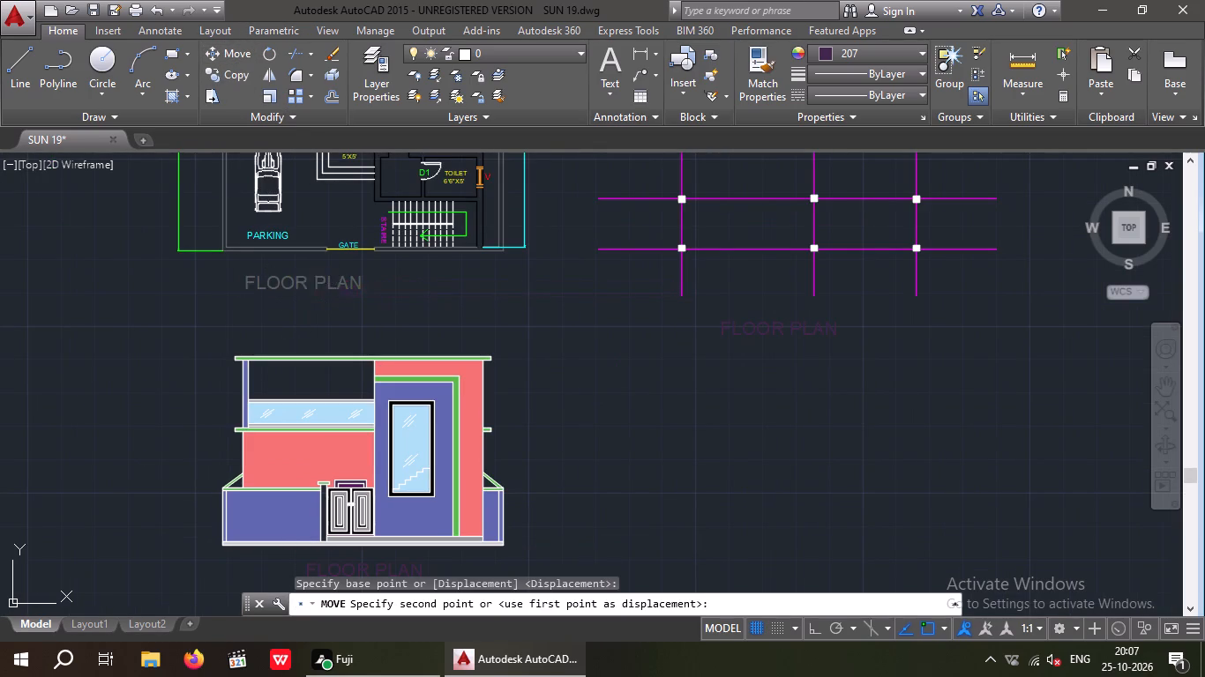
{"action": "scroll", "coordinate": [267, 311], "scroll_direction": "up", "scroll_amount": 1}
{"action": "left_click", "coordinate": [277, 313]}
{"action": "left_click", "coordinate": [234, 257]}
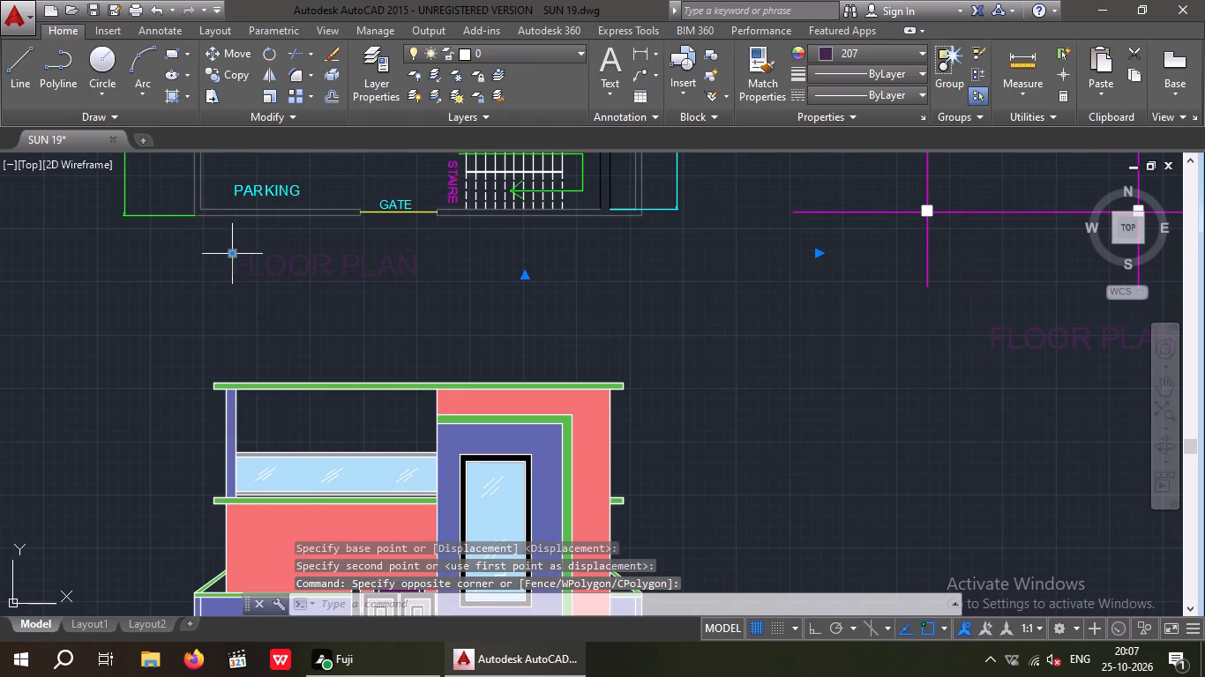
{"action": "left_click", "coordinate": [221, 48]}
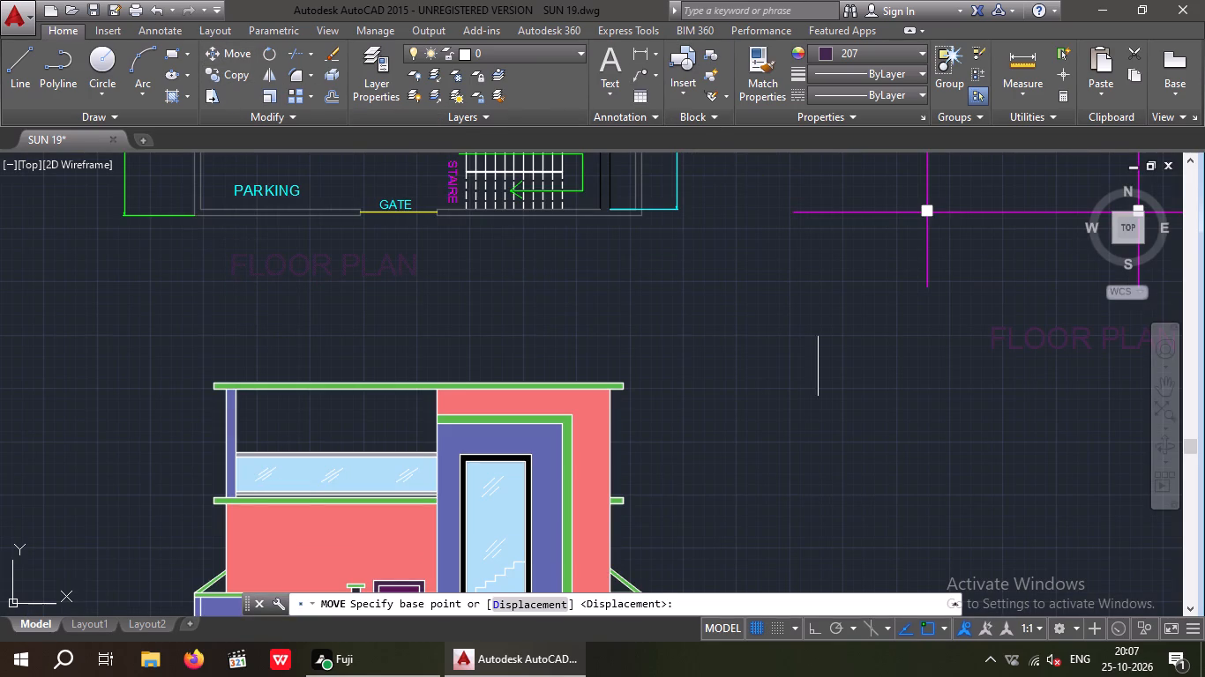
{"action": "left_click_drag", "start_coordinate": [816, 633], "coordinate": [793, 608]}
{"action": "left_click_drag", "start_coordinate": [231, 279], "coordinate": [256, 288]}
{"action": "scroll", "coordinate": [303, 290], "scroll_direction": "up", "scroll_amount": 2}
{"action": "left_click", "coordinate": [349, 291]}
Change the colour of all three FLOOR PLAN titles to Green.
{"action": "scroll", "coordinate": [351, 285], "scroll_direction": "down", "scroll_amount": 3}
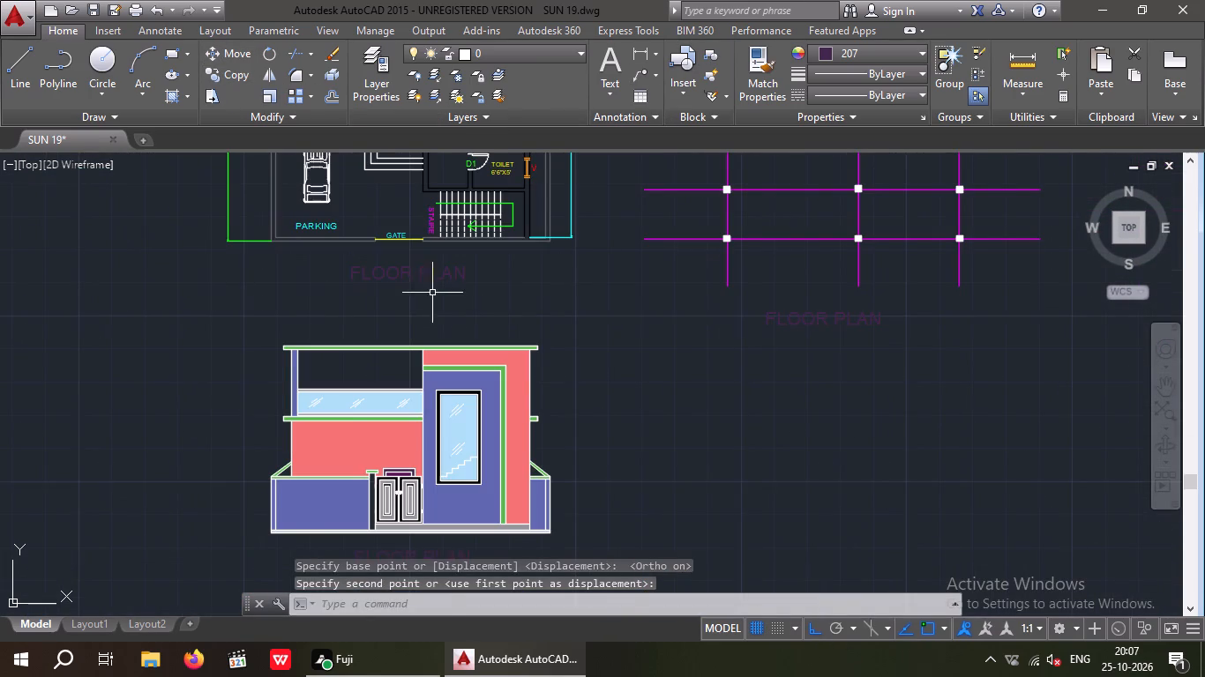
{"action": "left_click_drag", "start_coordinate": [419, 301], "coordinate": [408, 292]}
{"action": "left_click", "coordinate": [385, 266]}
{"action": "middle_click_drag", "start_coordinate": [560, 388], "coordinate": [543, 264]}
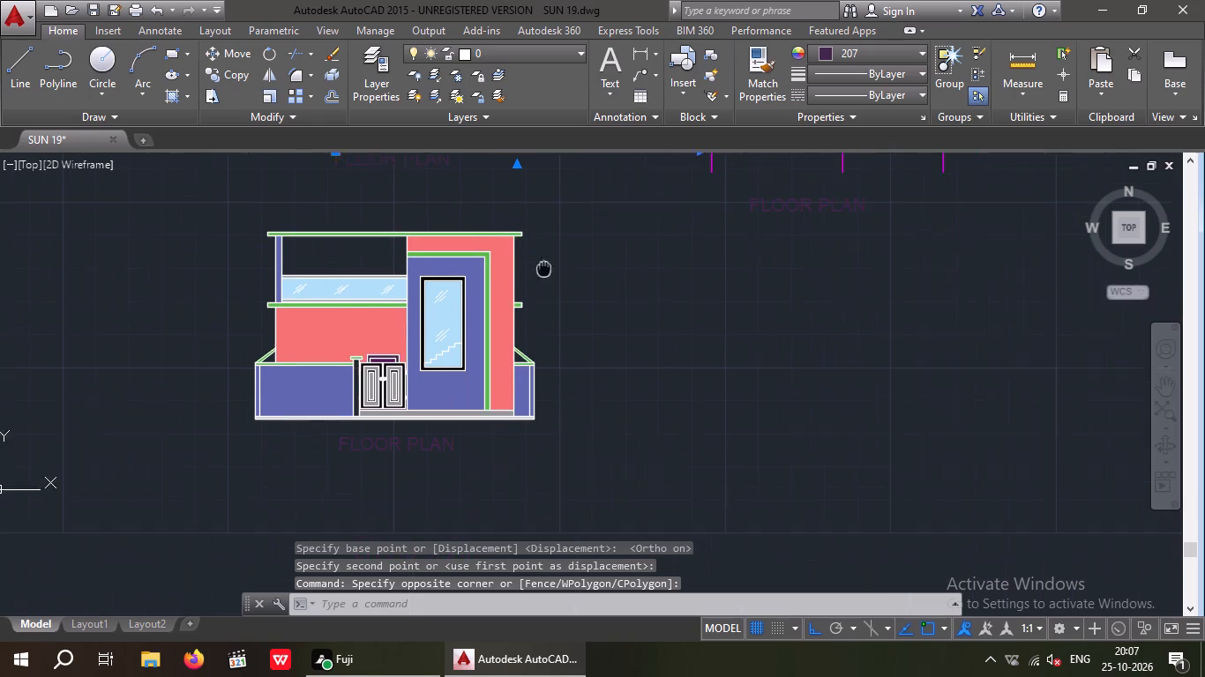
{"action": "left_click", "coordinate": [363, 436]}
{"action": "middle_click_drag", "start_coordinate": [738, 416], "coordinate": [597, 574]}
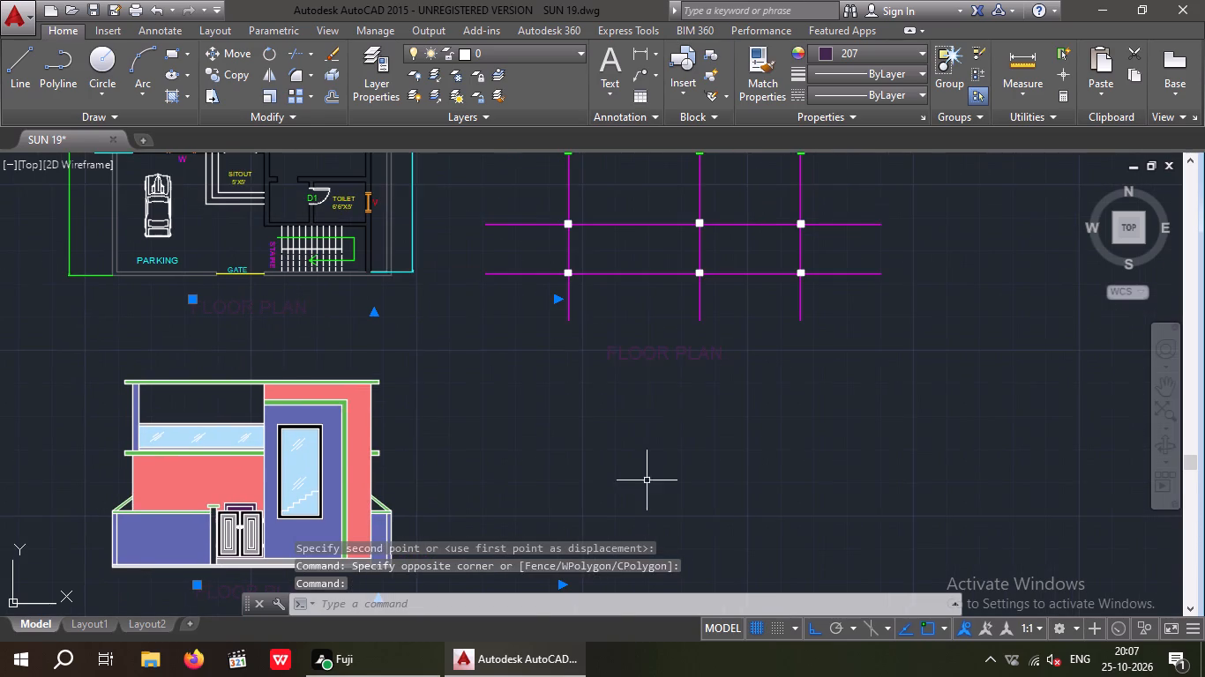
{"action": "left_click", "coordinate": [652, 353]}
{"action": "left_click", "coordinate": [871, 51]}
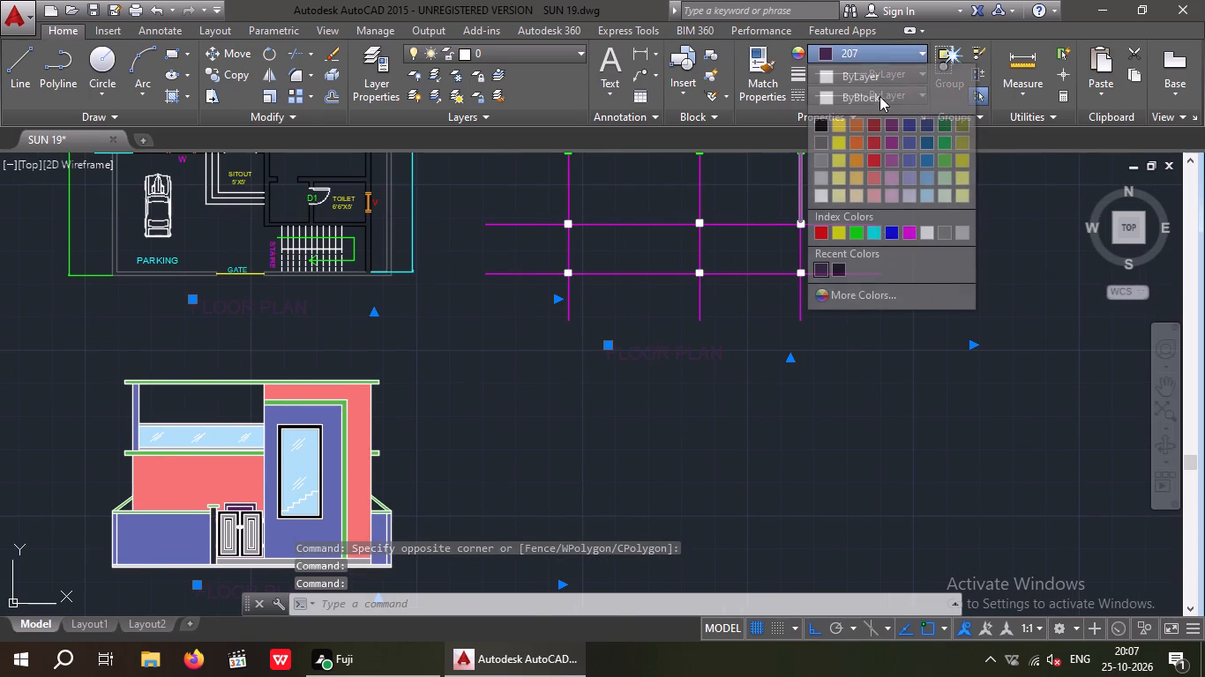
{"action": "left_click", "coordinate": [861, 231]}
{"action": "key", "text": "Escape"}
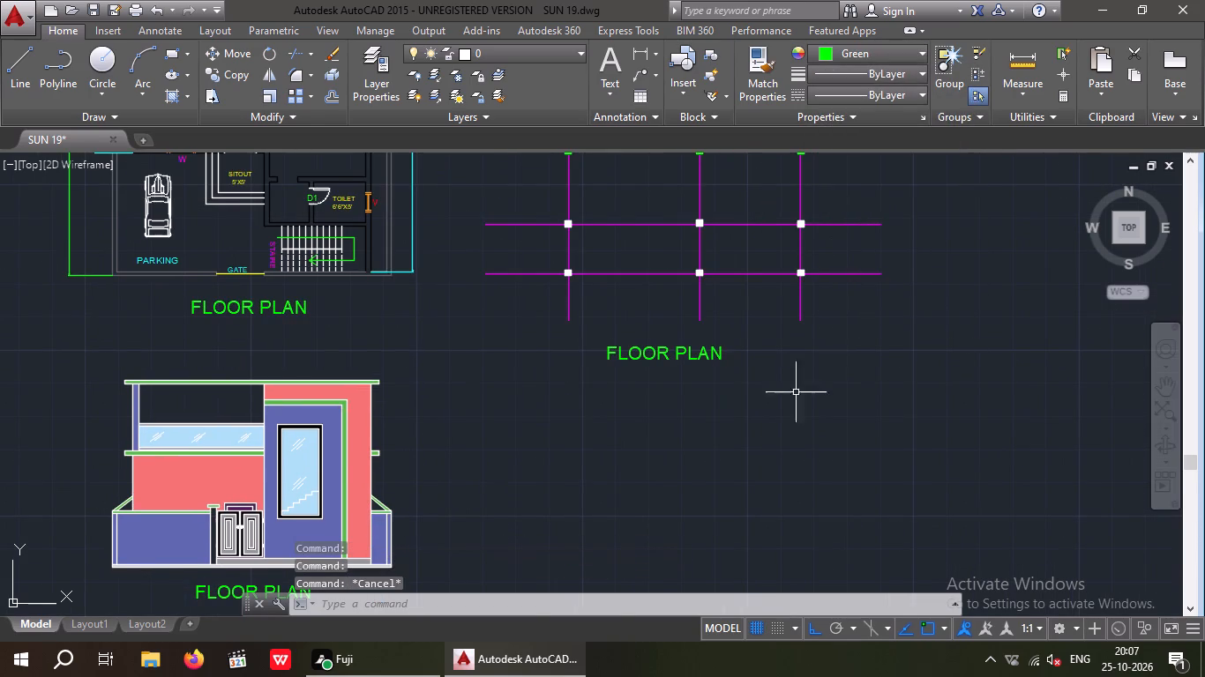
Replace the title text below the magenta column grid with CENTRE LINE DIAGRAM.
{"action": "double_click", "coordinate": [632, 361]}
{"action": "left_click_drag", "start_coordinate": [739, 360], "coordinate": [752, 358]}
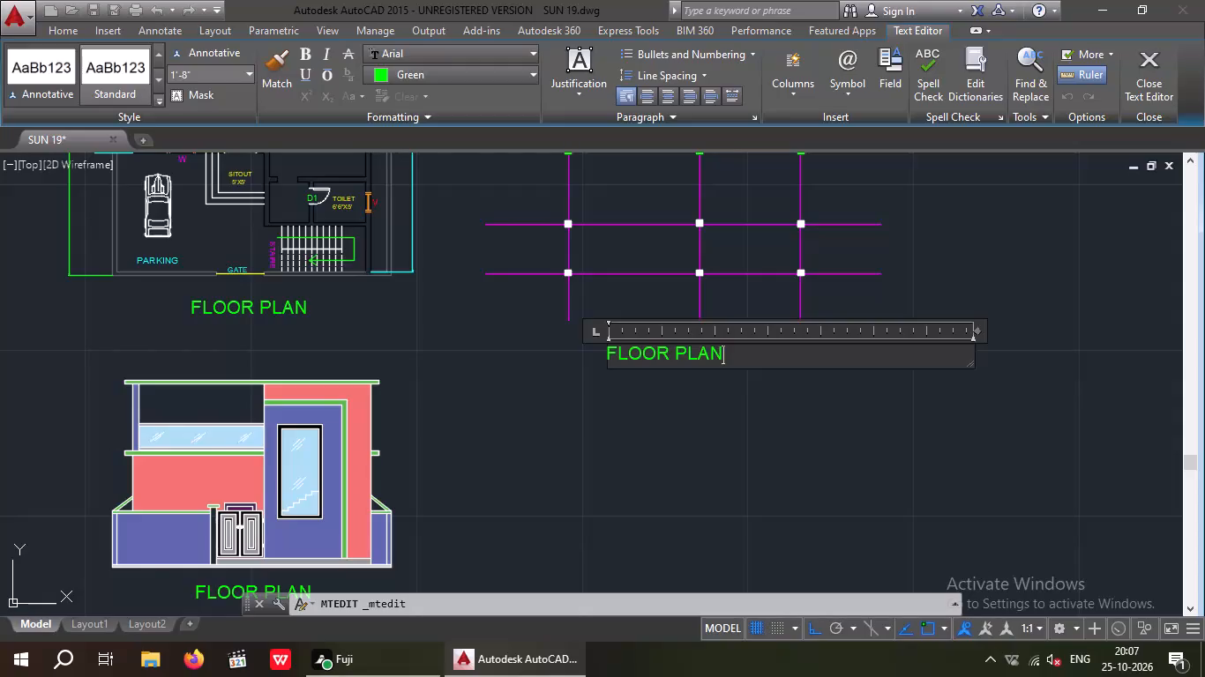
{"action": "key", "text": "BackSpace"}
{"action": "key", "text": "BackSpace"}
{"action": "key", "text": "BackSpace"}
{"action": "key", "text": "BackSpace"}
{"action": "key", "text": "BackSpace"}
{"action": "key", "text": "BackSpace"}
{"action": "key", "text": "BackSpace"}
{"action": "key", "text": "BackSpace"}
{"action": "key", "text": "BackSpace"}
{"action": "key", "text": "BackSpace"}
{"action": "key", "text": "BackSpace"}
{"action": "key", "text": "BackSpace"}
{"action": "key", "text": "BackSpace"}
{"action": "key", "text": "BackSpace"}
{"action": "key", "text": "BackSpace"}
{"action": "key", "text": "BackSpace"}
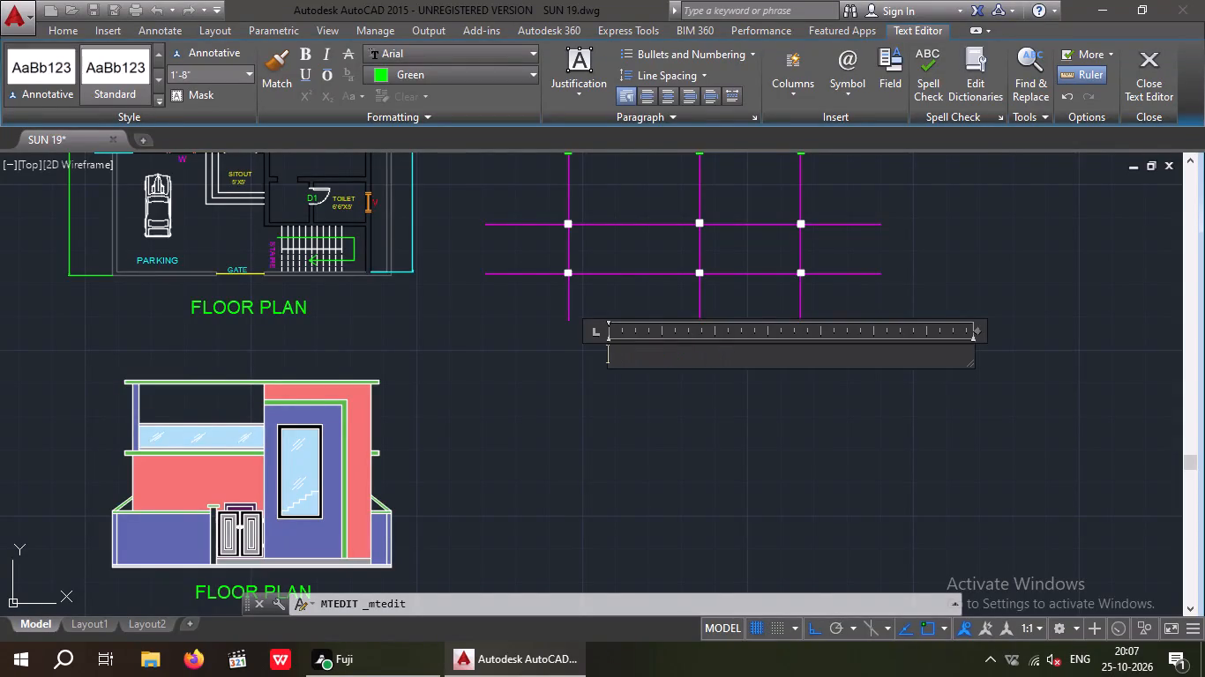
{"action": "type", "text": "CENTRE"}
{"action": "key", "text": "space"}
{"action": "type", "text": "LINE"}
{"action": "key", "text": "space"}
{"action": "key", "text": "d"}
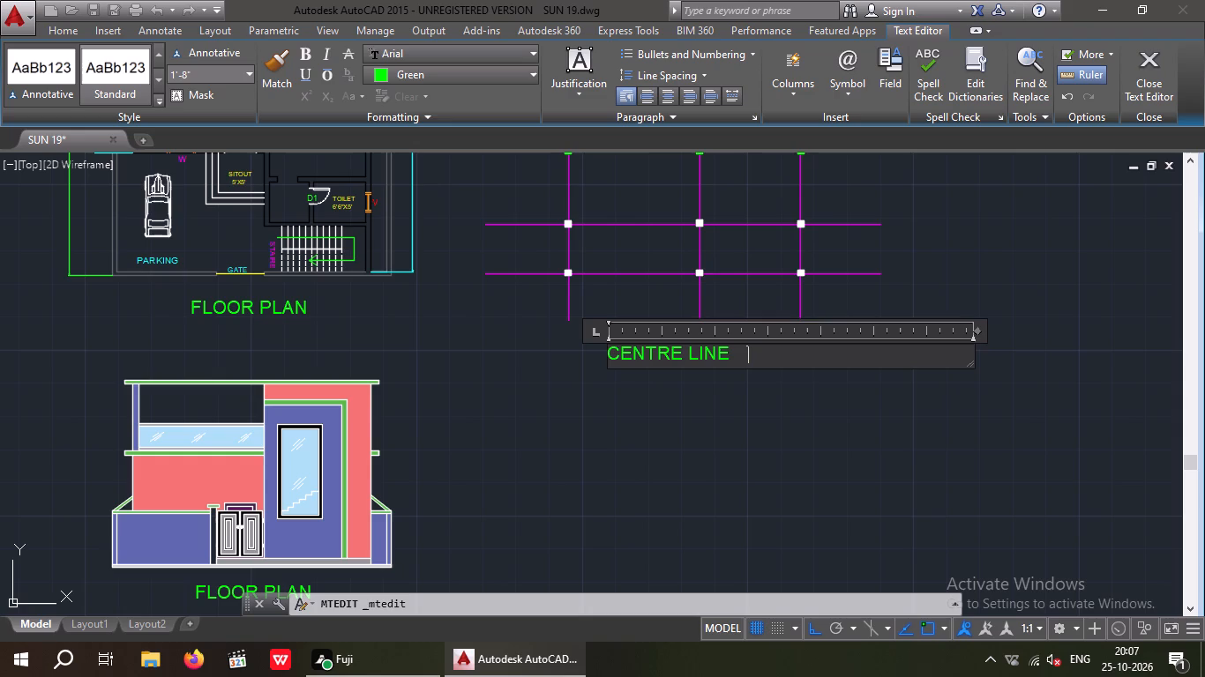
{"action": "type", "text": "IAGRAM"}
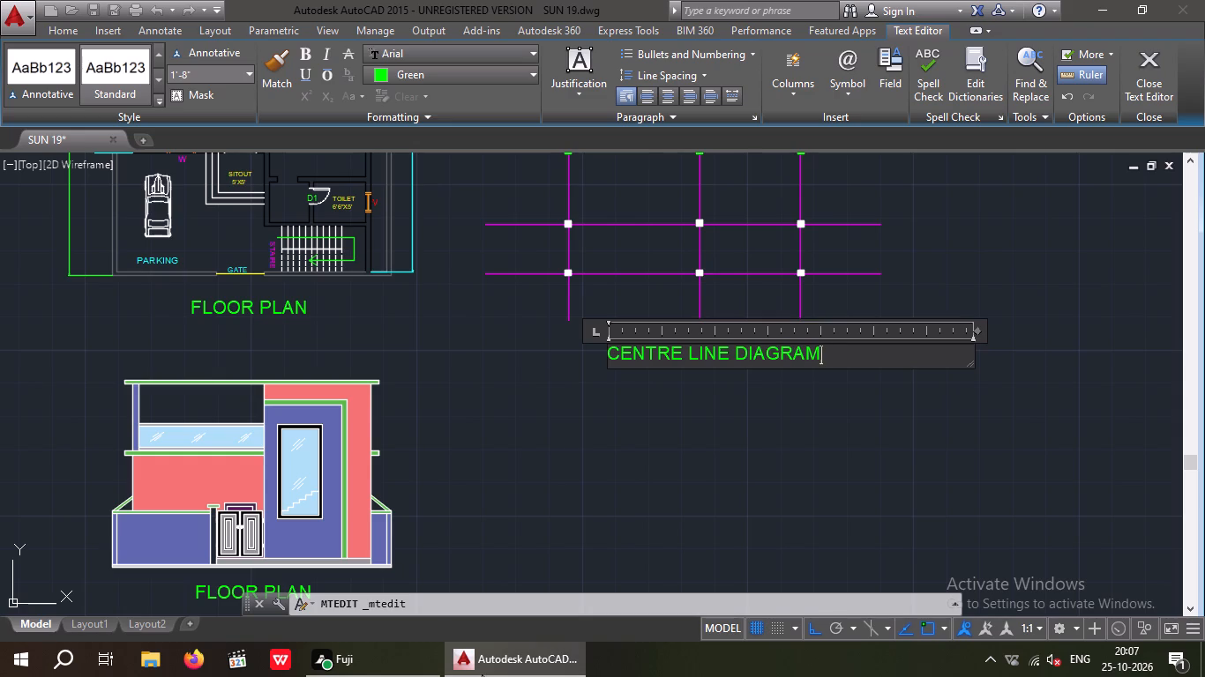
{"action": "left_click", "coordinate": [641, 512]}
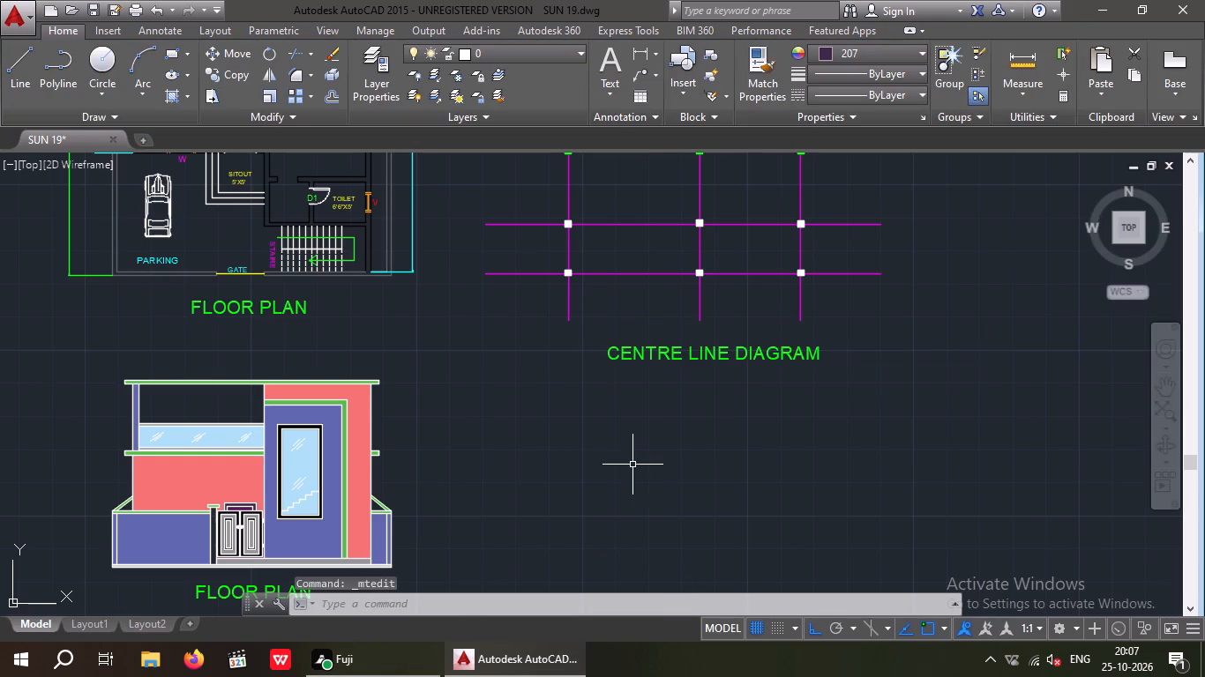
Move the CENTRE LINE DIAGRAM title horizontally to the left beneath the magenta column grid.
{"action": "left_click", "coordinate": [646, 353]}
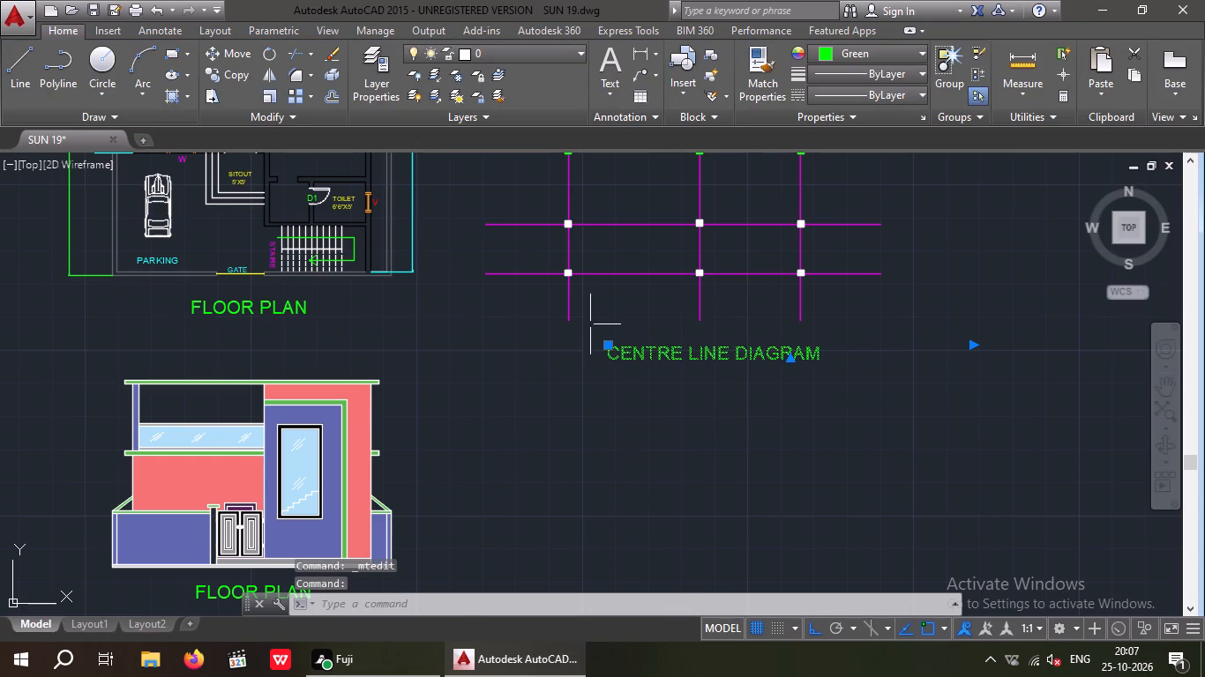
{"action": "left_click", "coordinate": [234, 58]}
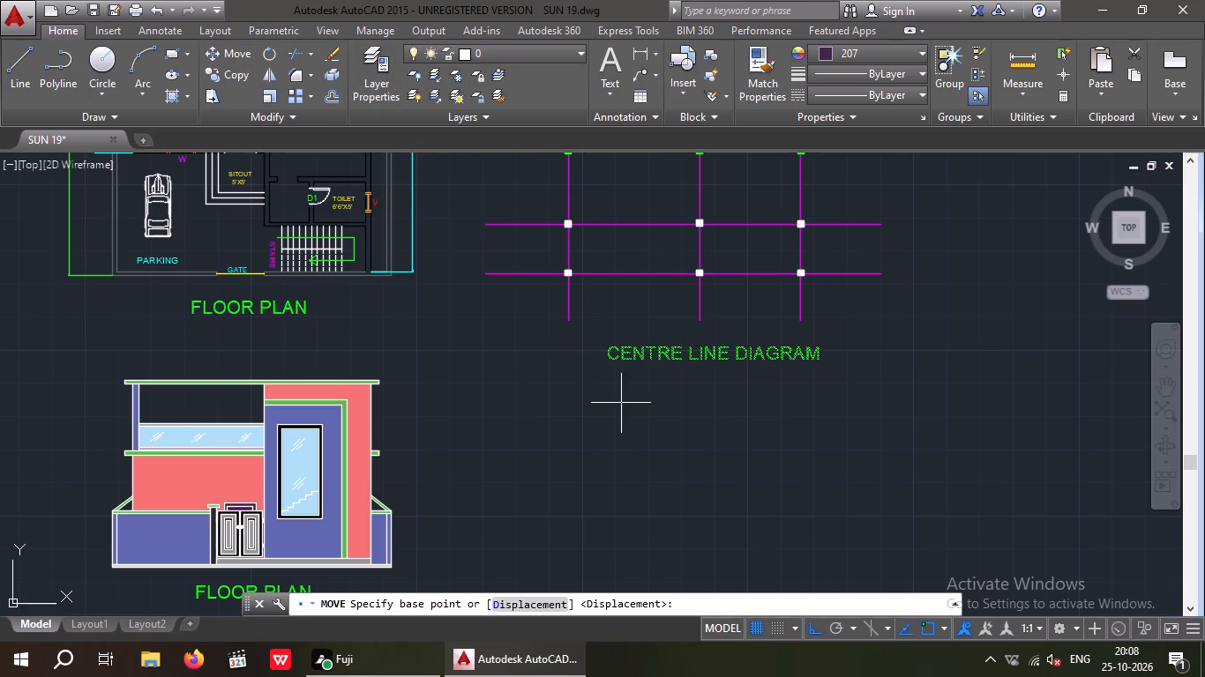
{"action": "left_click_drag", "start_coordinate": [607, 361], "coordinate": [584, 367]}
{"action": "left_click", "coordinate": [536, 361]}
Delete the white duplicate floor plan standing apart to the right of the column grid.
{"action": "scroll", "coordinate": [558, 359], "scroll_direction": "down", "scroll_amount": 3}
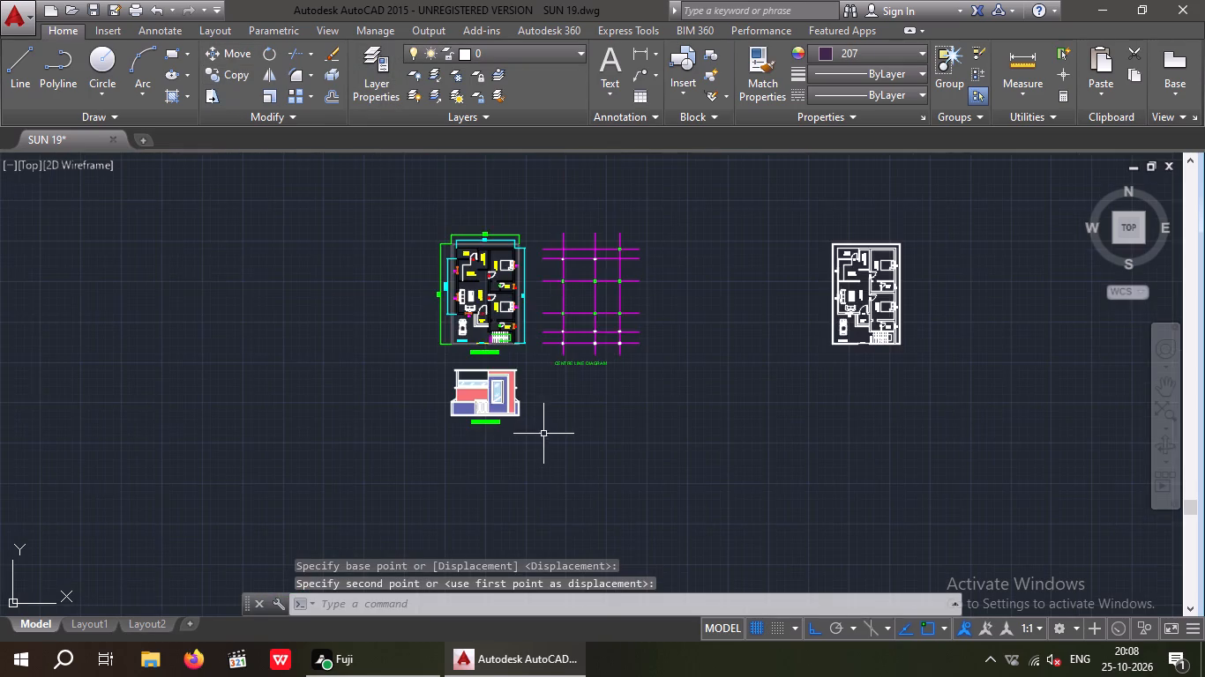
{"action": "middle_click_drag", "start_coordinate": [543, 433], "coordinate": [615, 381]}
{"action": "left_click_drag", "start_coordinate": [863, 183], "coordinate": [957, 200]}
{"action": "left_click", "coordinate": [1014, 395]}
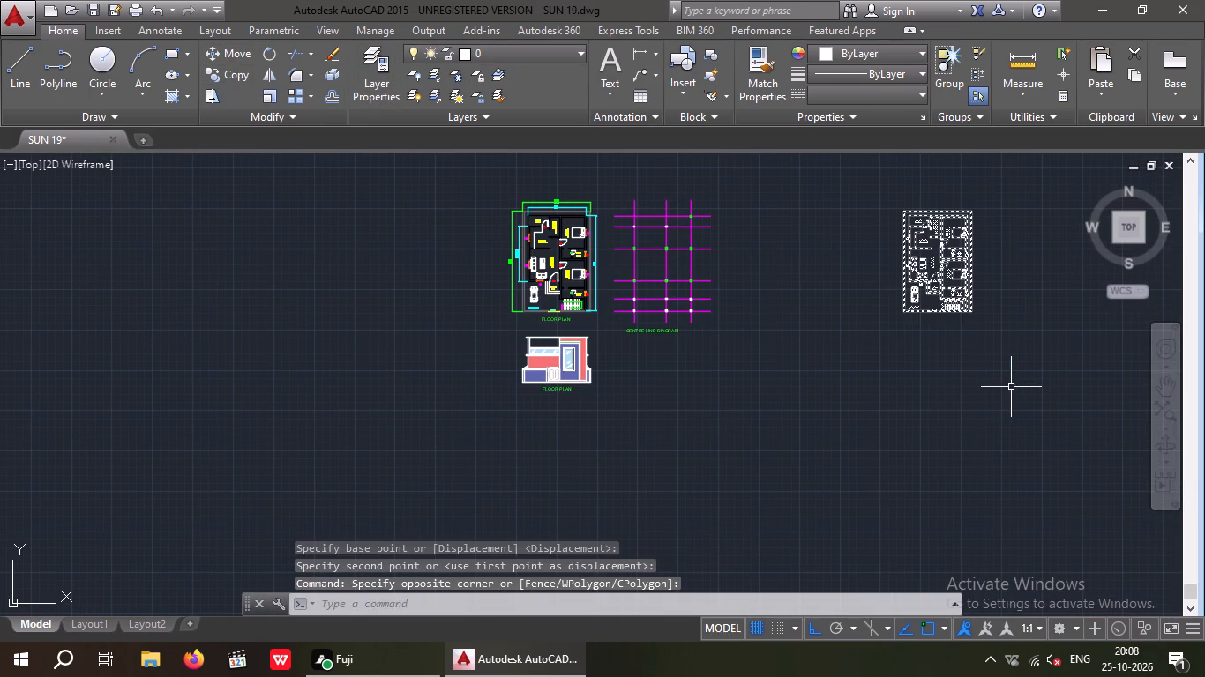
{"action": "key", "text": "Delete"}
Replace the FLOOR PLAN title text below the coloured elevation with FRONT ELEVATION.
{"action": "scroll", "coordinate": [510, 368], "scroll_direction": "up", "scroll_amount": 4}
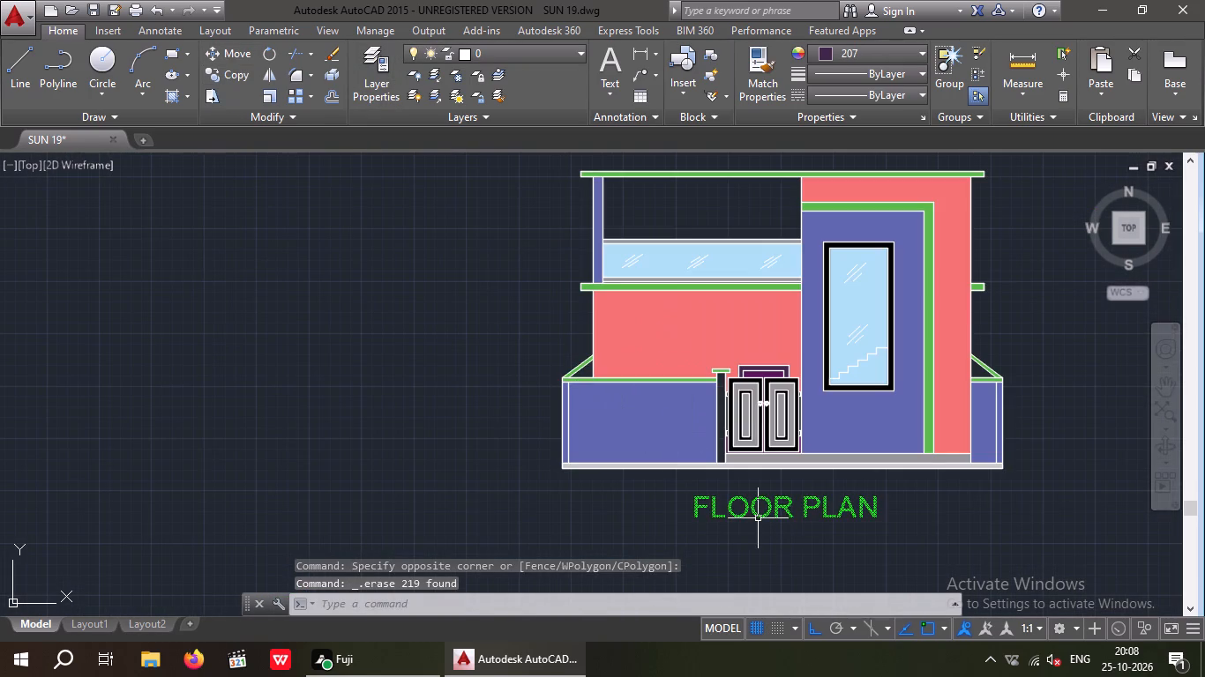
{"action": "double_click", "coordinate": [758, 518]}
{"action": "left_click", "coordinate": [909, 518]}
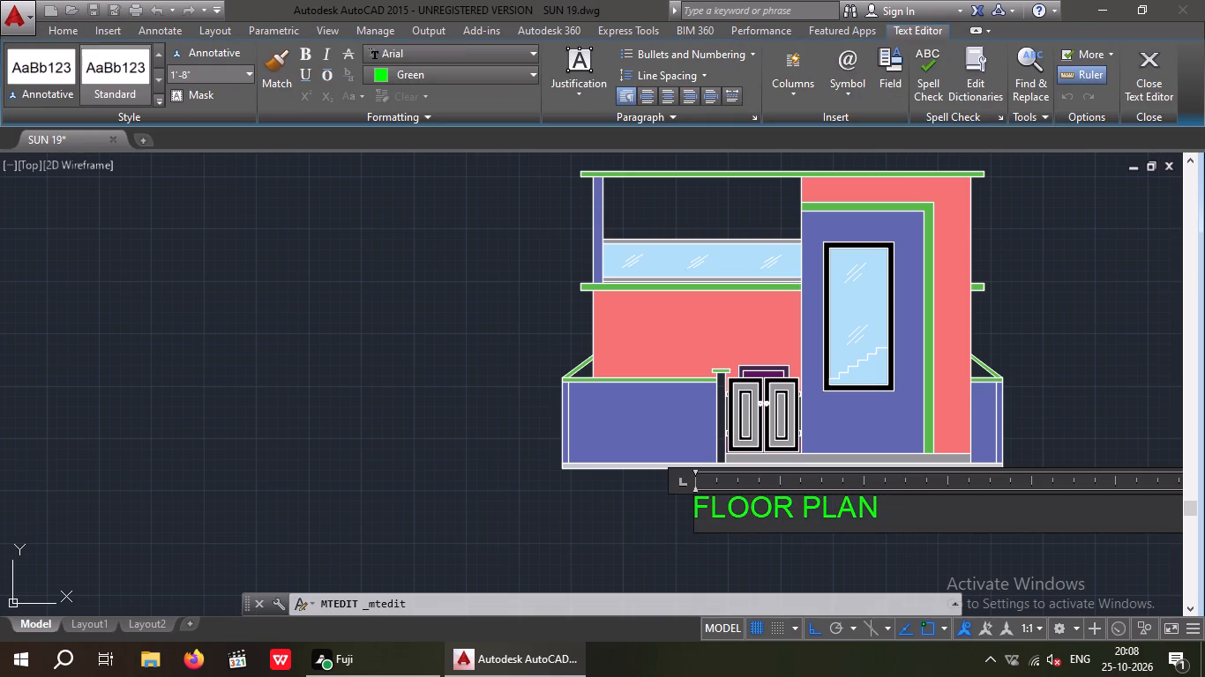
{"action": "key", "text": "BackSpace"}
{"action": "key", "text": "BackSpace"}
{"action": "key", "text": "BackSpace"}
{"action": "key", "text": "BackSpace"}
{"action": "key", "text": "BackSpace"}
{"action": "key", "text": "BackSpace"}
{"action": "key", "text": "BackSpace"}
{"action": "key", "text": "BackSpace"}
{"action": "key", "text": "BackSpace"}
{"action": "key", "text": "BackSpace"}
{"action": "key", "text": "BackSpace"}
{"action": "key", "text": "BackSpace"}
{"action": "key", "text": "BackSpace"}
{"action": "key", "text": "BackSpace"}
{"action": "key", "text": "BackSpace"}
{"action": "key", "text": "BackSpace"}
{"action": "type", "text": "FR"}
{"action": "type", "text": "ONT"}
{"action": "key", "text": "space"}
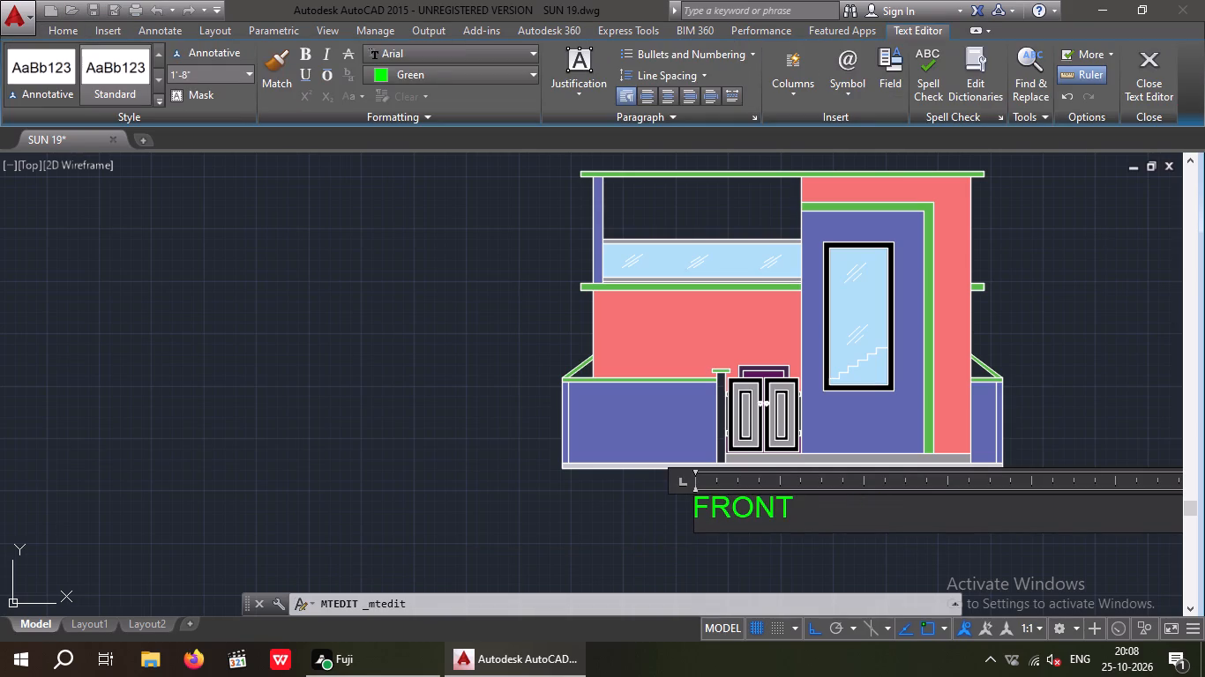
{"action": "type", "text": "ELEVATIO"}
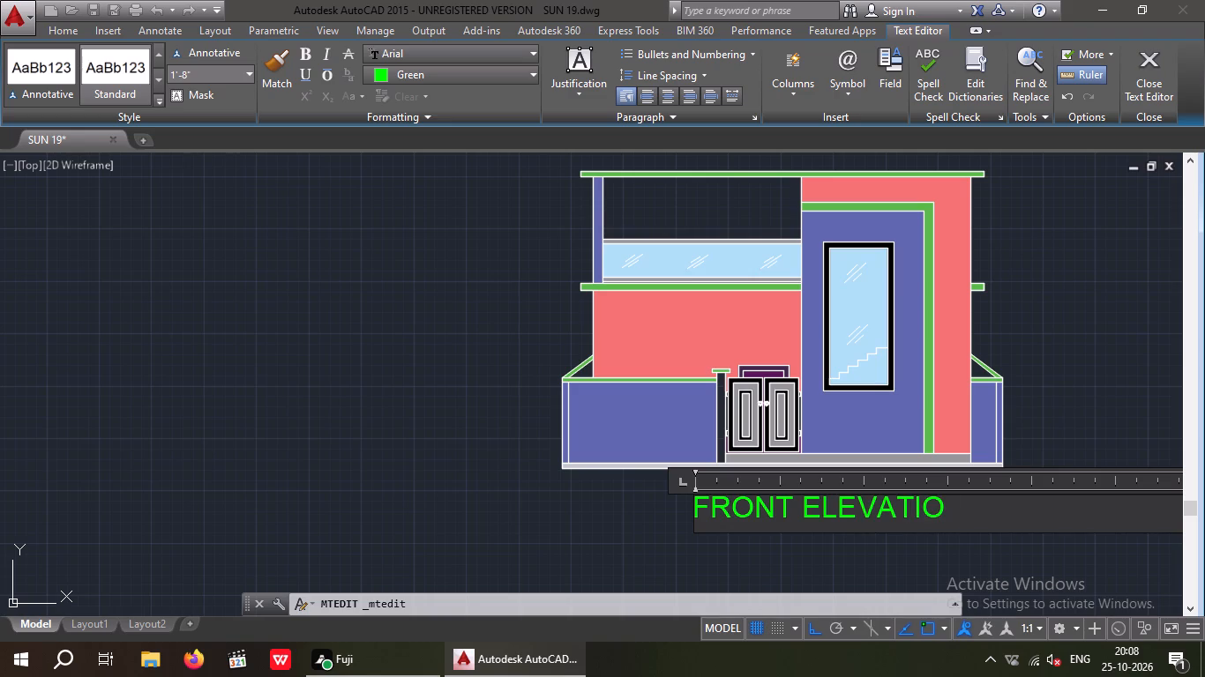
{"action": "key", "text": "n"}
{"action": "left_click_drag", "start_coordinate": [122, 524], "coordinate": [156, 525]}
Move the FRONT ELEVATION title horizontally to the left so it is centred beneath the elevation.
{"action": "middle_click_drag", "start_coordinate": [954, 511], "coordinate": [730, 430]}
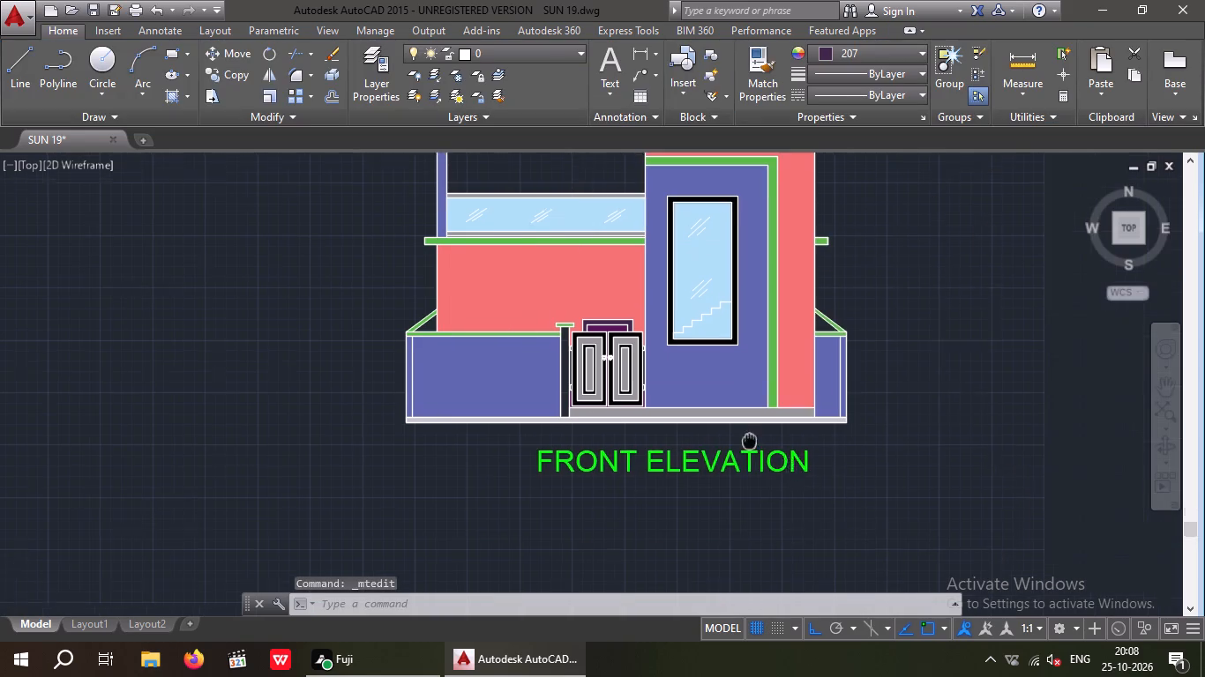
{"action": "middle_click_drag", "start_coordinate": [730, 430], "coordinate": [705, 404]}
{"action": "scroll", "coordinate": [520, 417], "scroll_direction": "up", "scroll_amount": 1}
{"action": "left_click_drag", "start_coordinate": [455, 425], "coordinate": [423, 407]}
{"action": "left_click", "coordinate": [385, 379]}
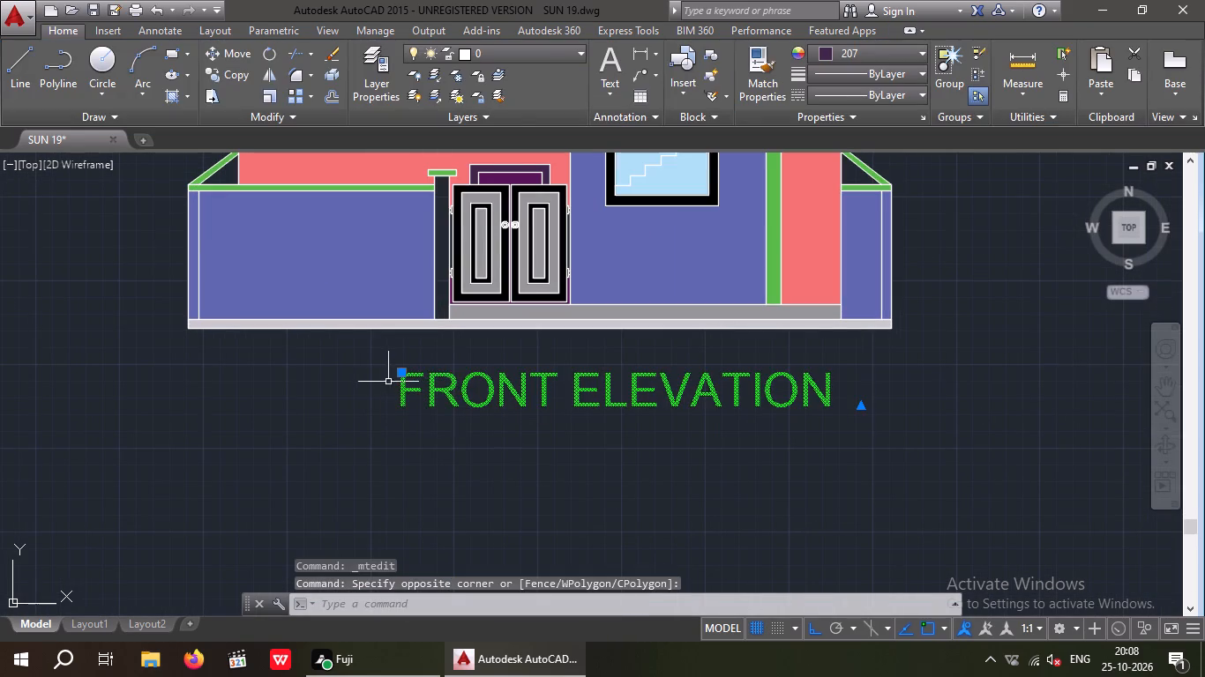
{"action": "left_click", "coordinate": [235, 51]}
{"action": "left_click_drag", "start_coordinate": [400, 411], "coordinate": [366, 417]}
{"action": "left_click", "coordinate": [324, 412]}
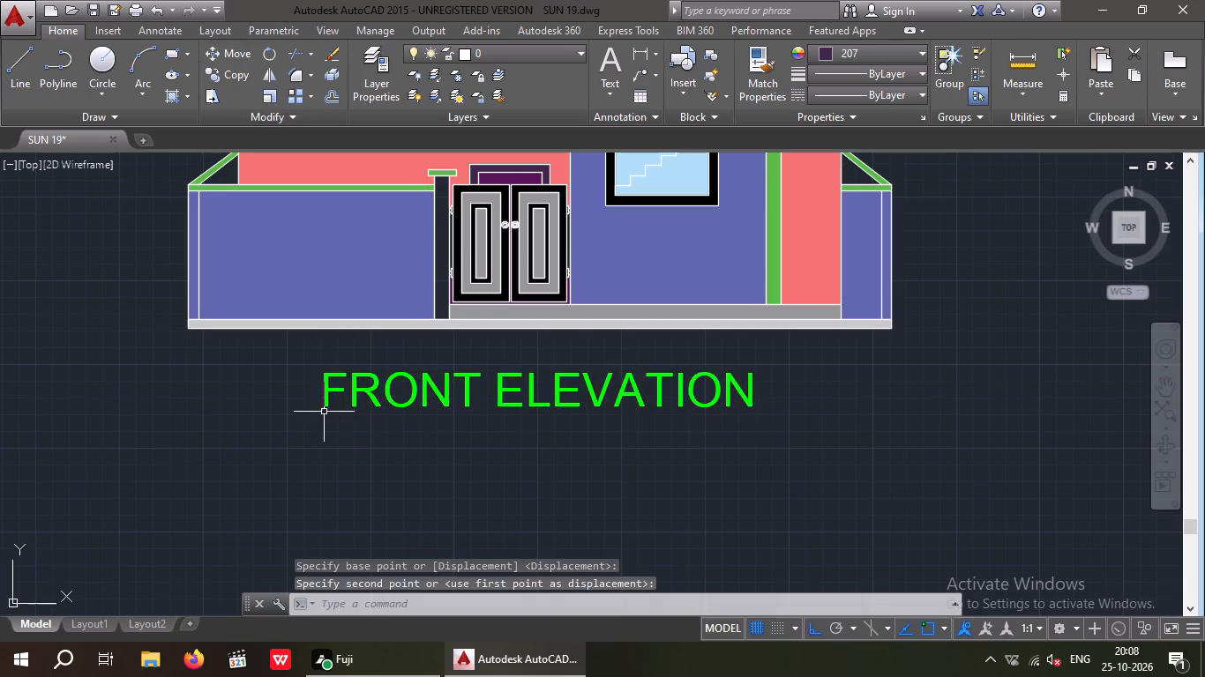
{"action": "scroll", "coordinate": [387, 394], "scroll_direction": "down", "scroll_amount": 2}
{"action": "key", "text": "Escape"}
{"action": "key", "text": "Escape"}
Fill the narrow unfilled pillar beside the gate in the front elevation with a solid hatch in colour 242,113,114.
{"action": "scroll", "coordinate": [462, 425], "scroll_direction": "up", "scroll_amount": 2}
{"action": "middle_click_drag", "start_coordinate": [465, 447], "coordinate": [476, 463]}
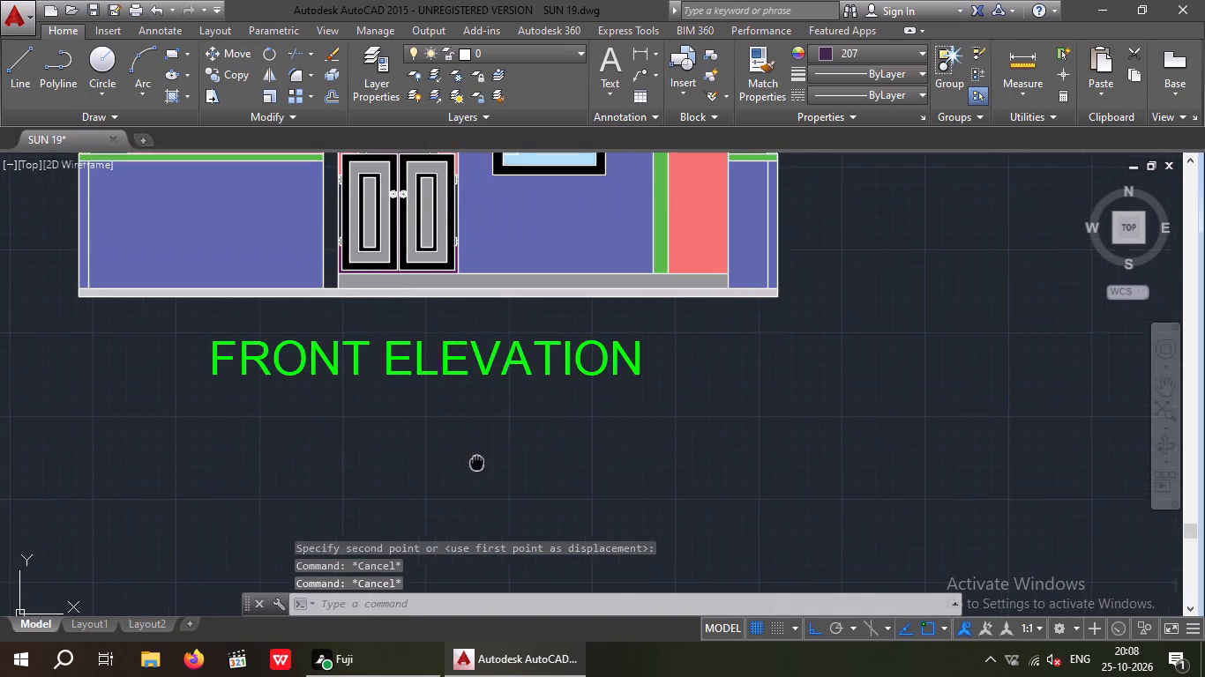
{"action": "middle_click_drag", "start_coordinate": [476, 463], "coordinate": [517, 528]}
{"action": "left_click", "coordinate": [168, 94]}
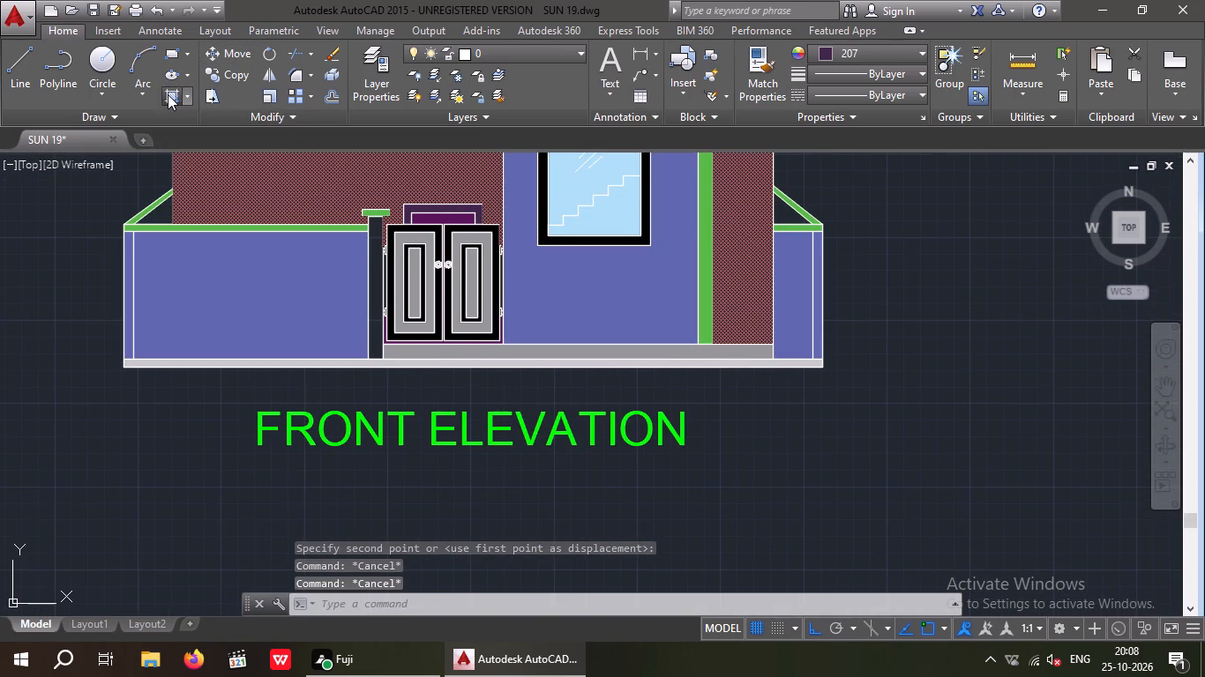
{"action": "left_click", "coordinate": [372, 285]}
{"action": "key", "text": "Escape"}
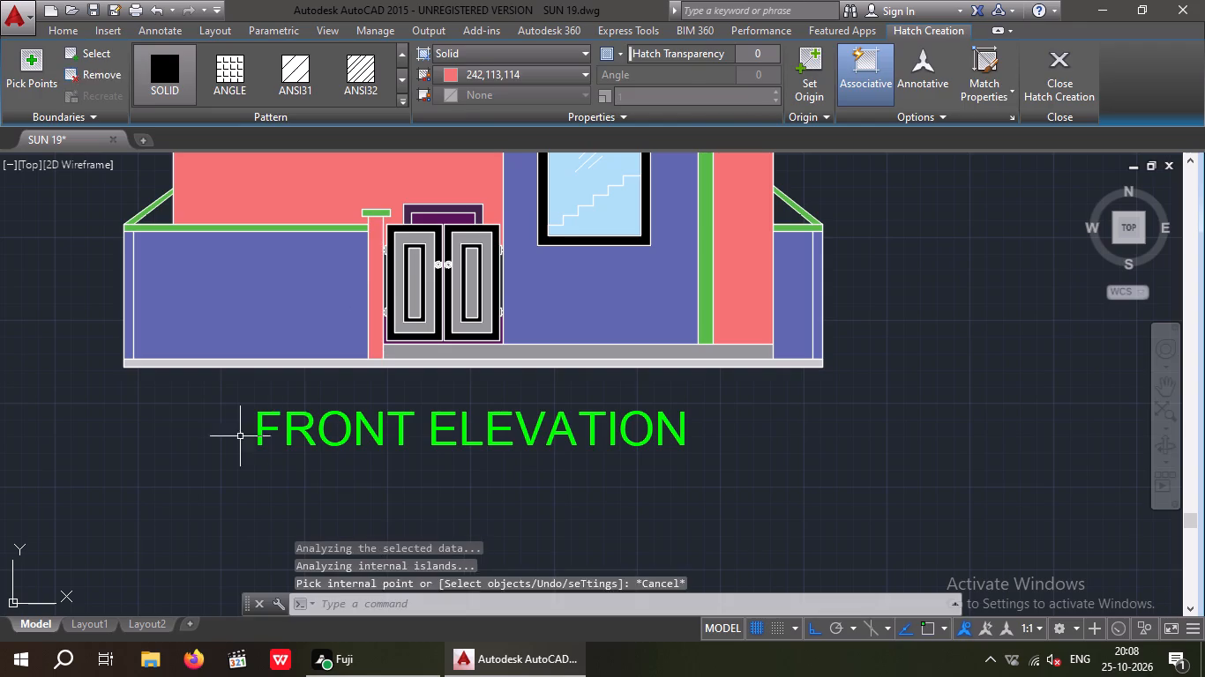
{"action": "key", "text": "Escape"}
{"action": "scroll", "coordinate": [222, 437], "scroll_direction": "down", "scroll_amount": 1}
{"action": "middle_click_drag", "start_coordinate": [234, 454], "coordinate": [258, 465]}
{"action": "key", "text": "Escape"}
{"action": "key", "text": "Escape"}
Save the drawing.
{"action": "middle_click_drag", "start_coordinate": [269, 493], "coordinate": [302, 516]}
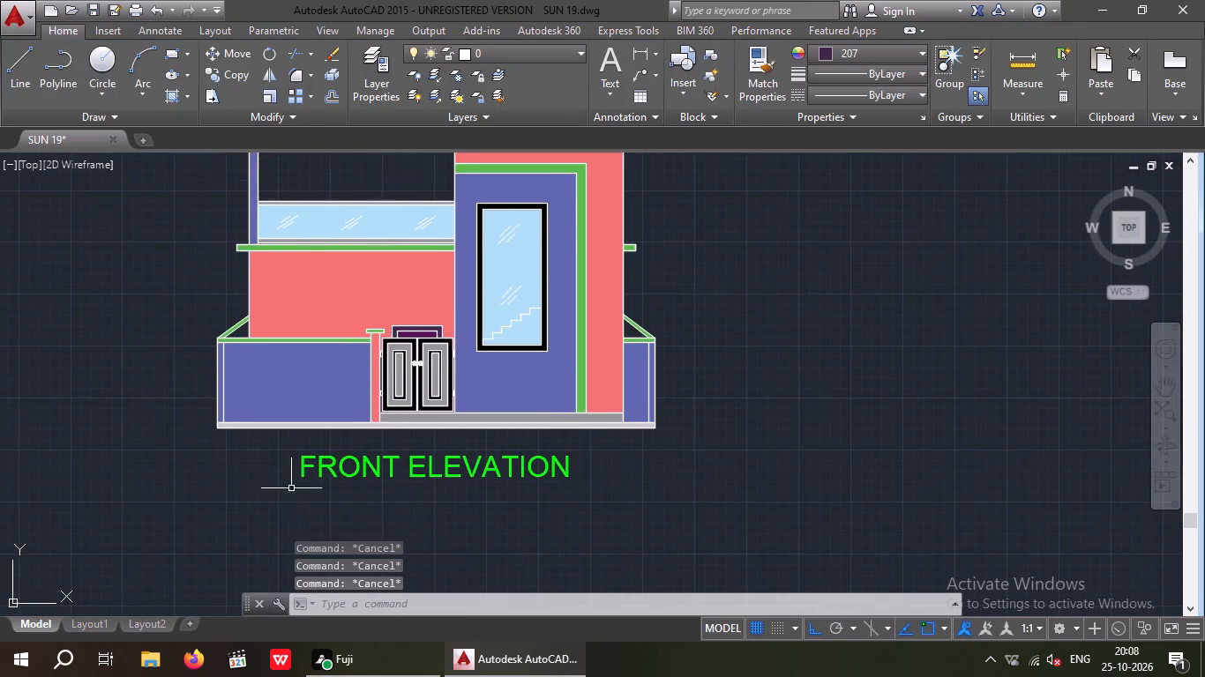
{"action": "scroll", "coordinate": [290, 480], "scroll_direction": "down", "scroll_amount": 1}
{"action": "key", "text": "ctrl+s"}
Draw a rectangular border enclosing the floor plan, centre line diagram, front elevation and their titles.
{"action": "scroll", "coordinate": [327, 390], "scroll_direction": "down", "scroll_amount": 1}
{"action": "middle_click_drag", "start_coordinate": [301, 467], "coordinate": [310, 488]}
{"action": "middle_click_drag", "start_coordinate": [533, 450], "coordinate": [532, 537]}
{"action": "scroll", "coordinate": [533, 471], "scroll_direction": "down", "scroll_amount": 2}
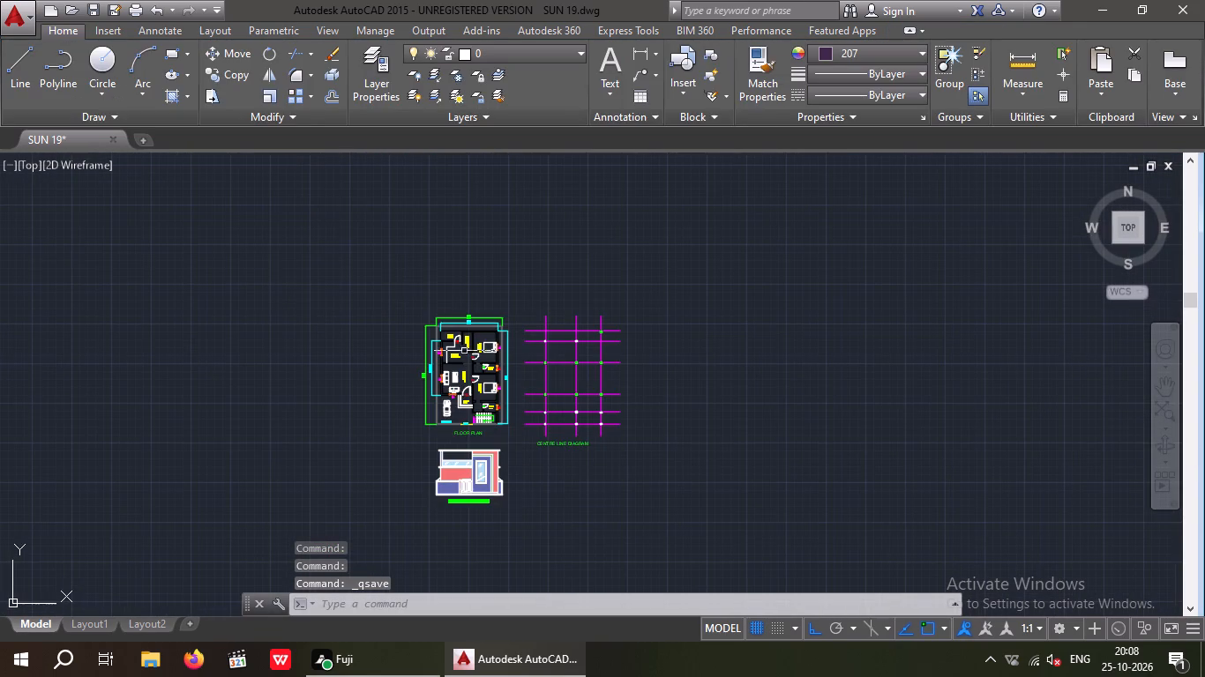
{"action": "left_click", "coordinate": [168, 50]}
{"action": "left_click_drag", "start_coordinate": [395, 303], "coordinate": [417, 314]}
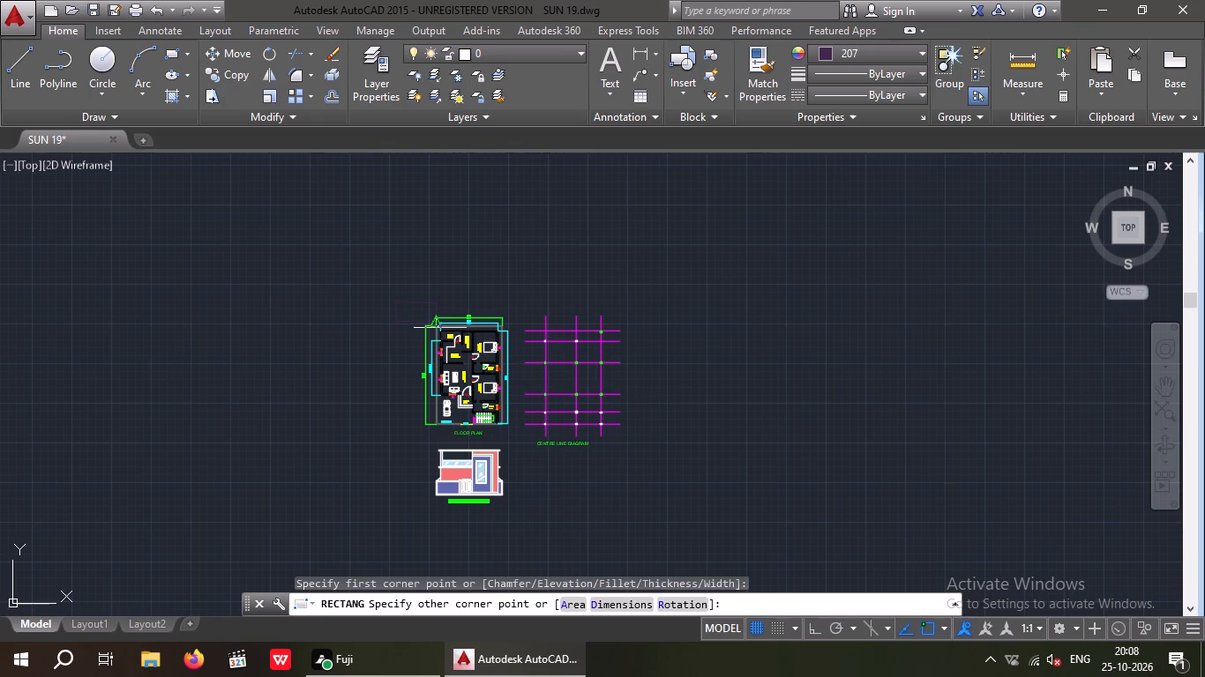
{"action": "left_click", "coordinate": [634, 519]}
{"action": "key", "text": "Escape"}
Change the colour of the border rectangle to Red.
{"action": "left_click_drag", "start_coordinate": [409, 257], "coordinate": [371, 313]}
{"action": "left_click", "coordinate": [369, 318]}
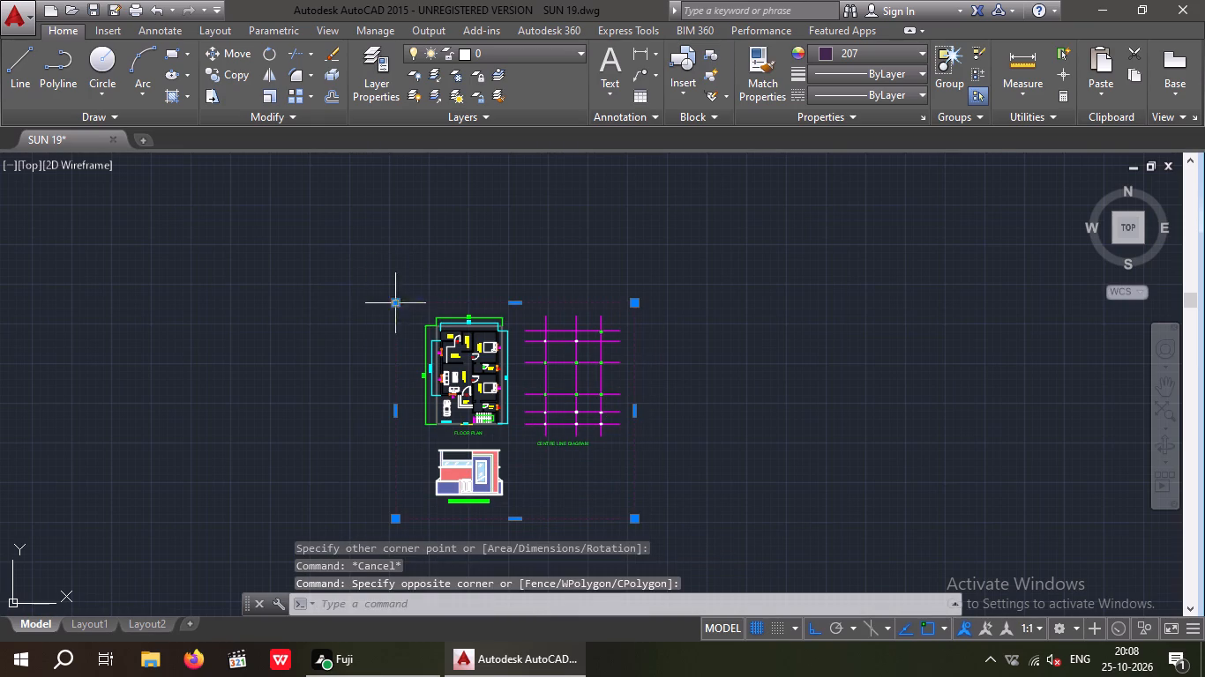
{"action": "left_click", "coordinate": [843, 49]}
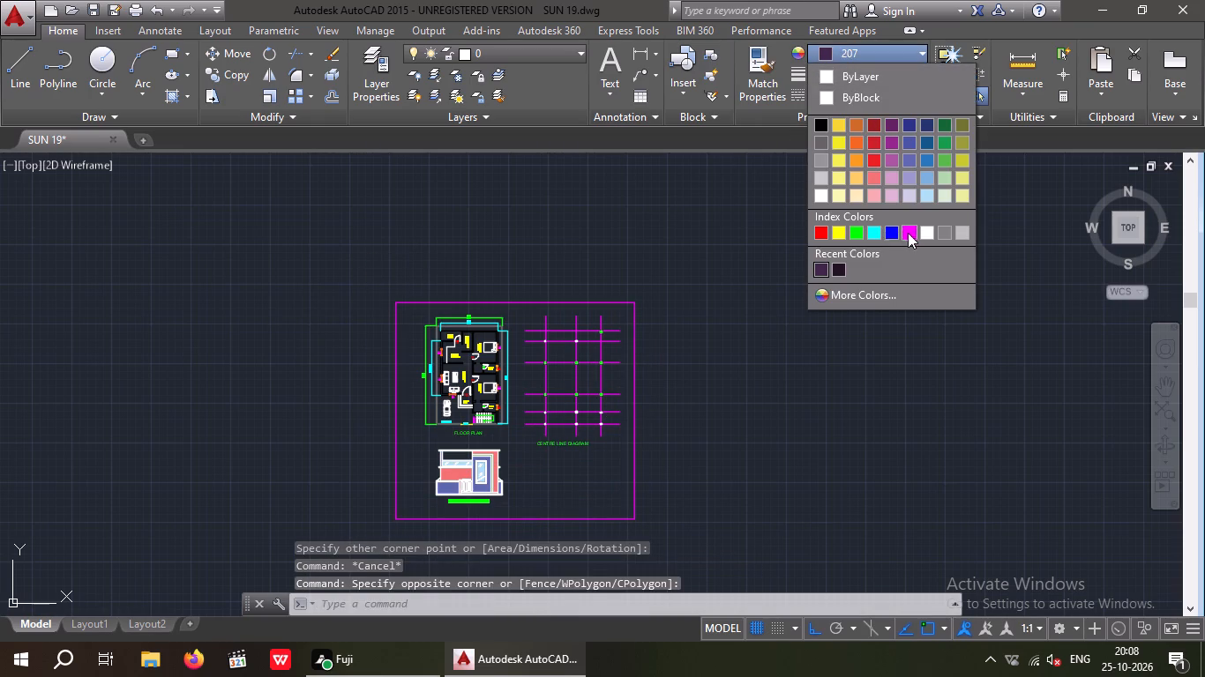
{"action": "left_click", "coordinate": [820, 231]}
{"action": "key", "text": "Escape"}
{"action": "middle_click_drag", "start_coordinate": [729, 383], "coordinate": [702, 350]}
{"action": "key", "text": "Escape"}
{"action": "key", "text": "Escape"}
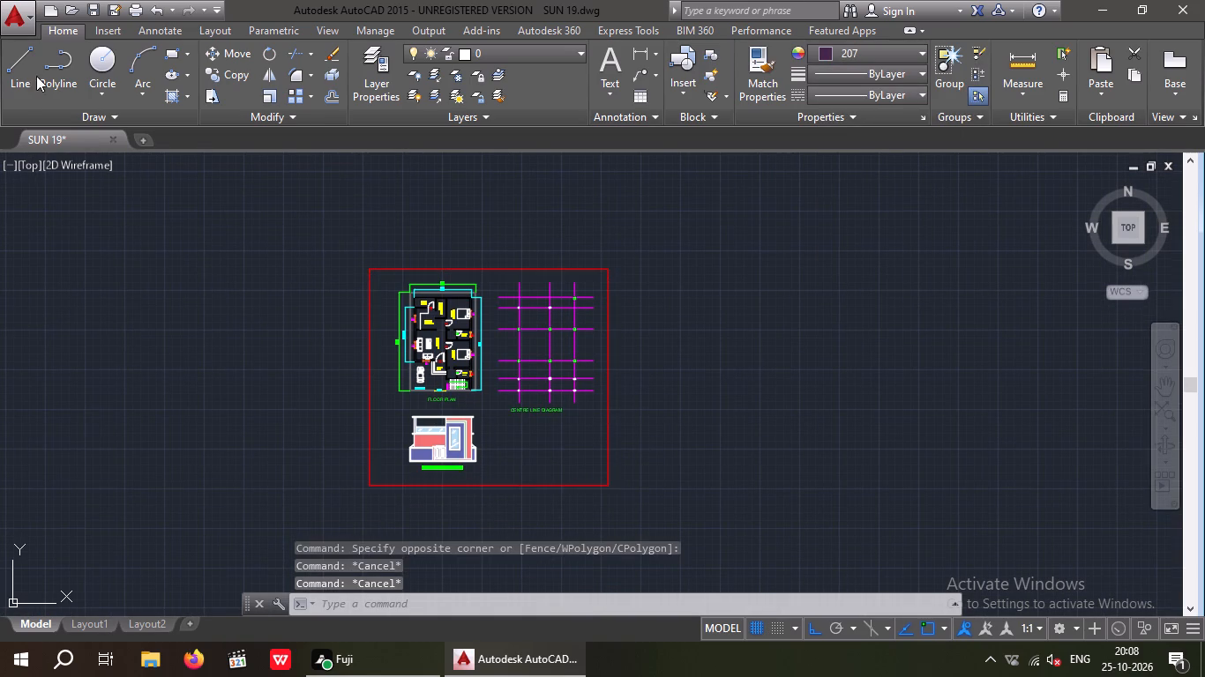
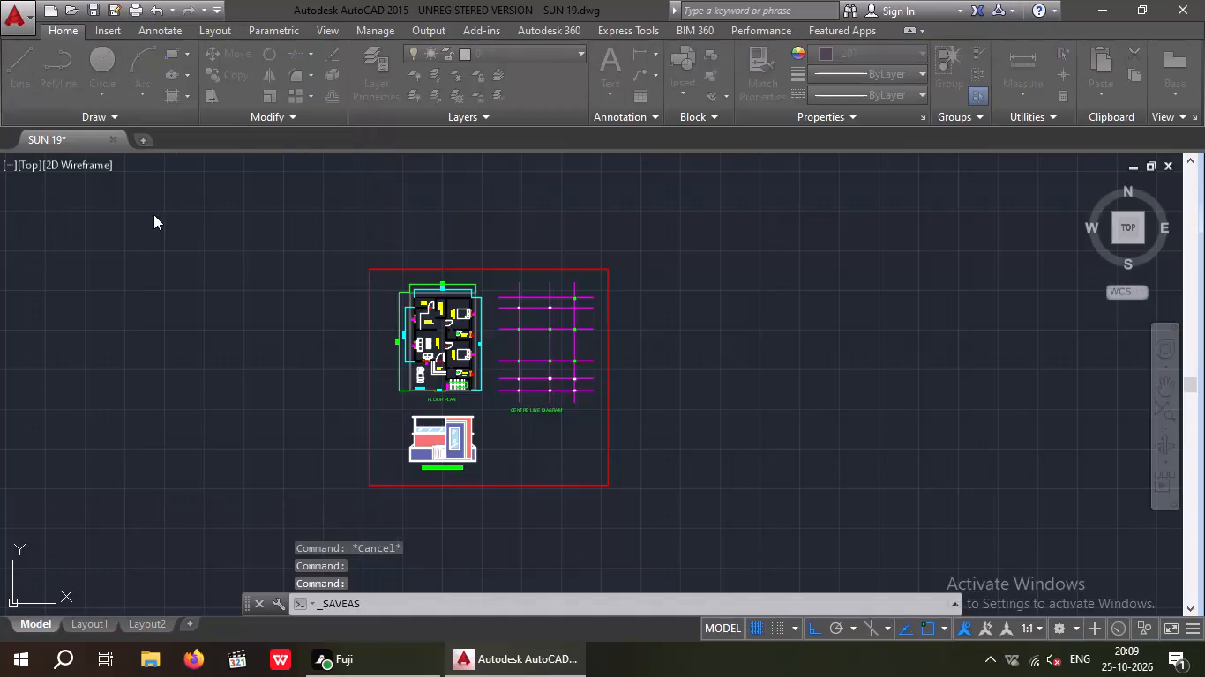
Save the drawing as SUN 19.dwg in the personal folder on the desktop, replacing the existing file.
{"action": "double_click", "coordinate": [373, 402]}
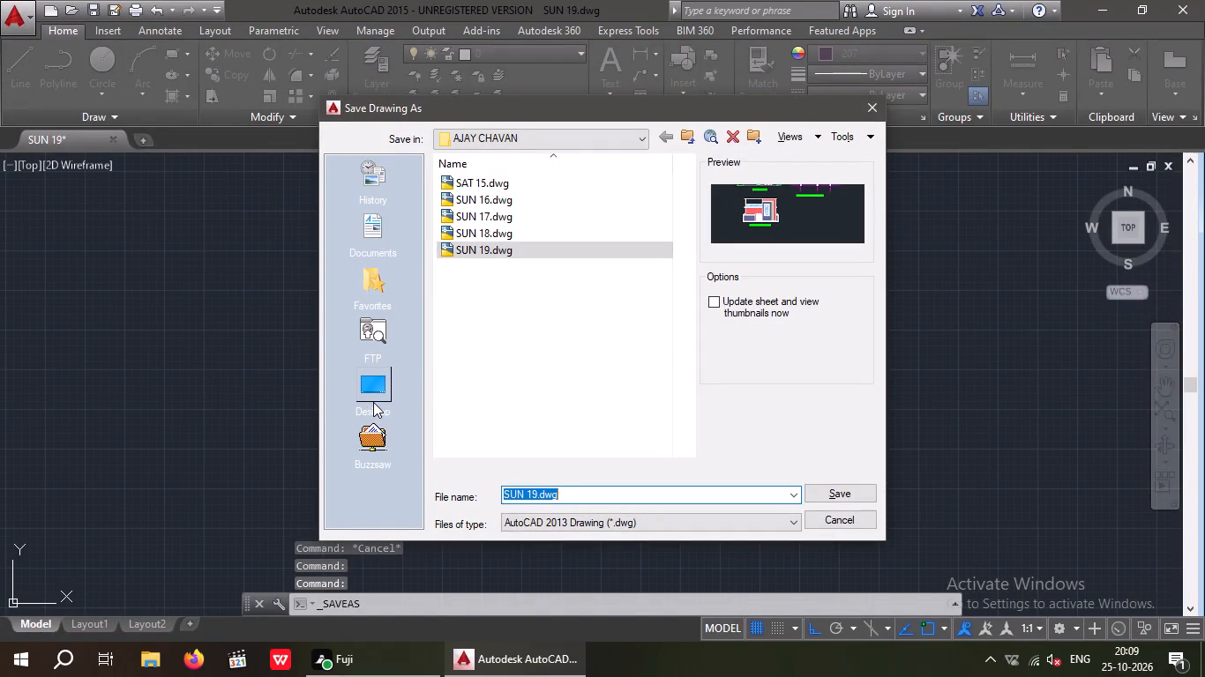
{"action": "double_click", "coordinate": [497, 243]}
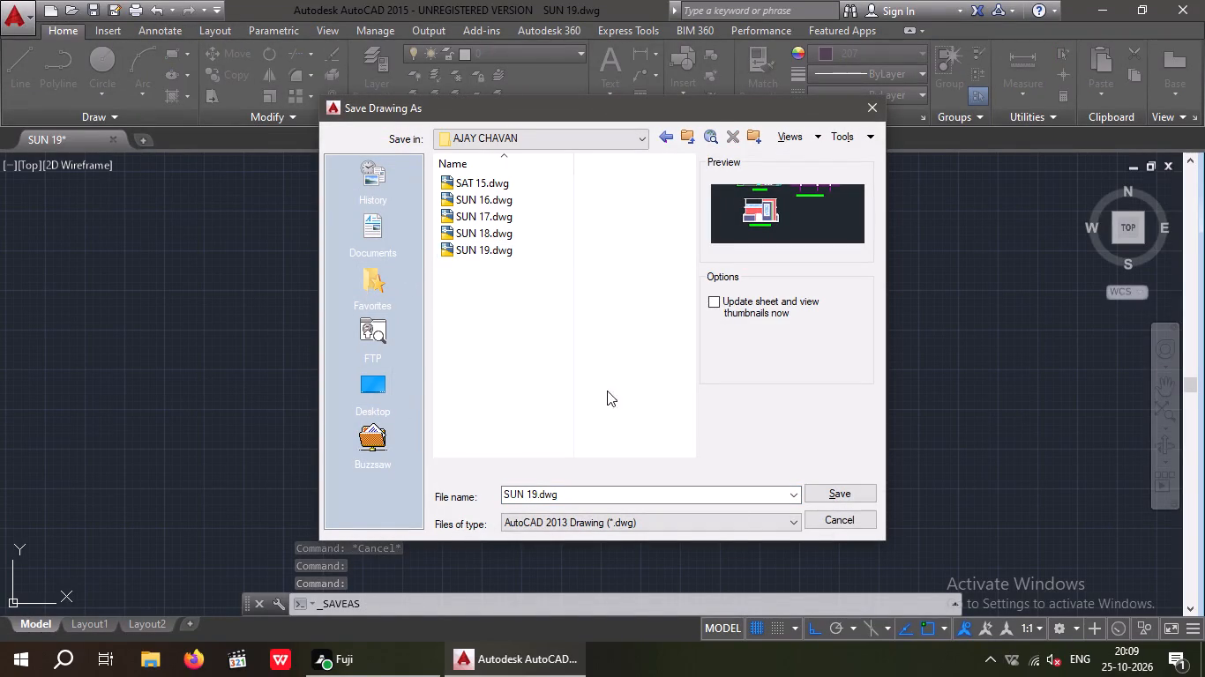
{"action": "left_click", "coordinate": [835, 495]}
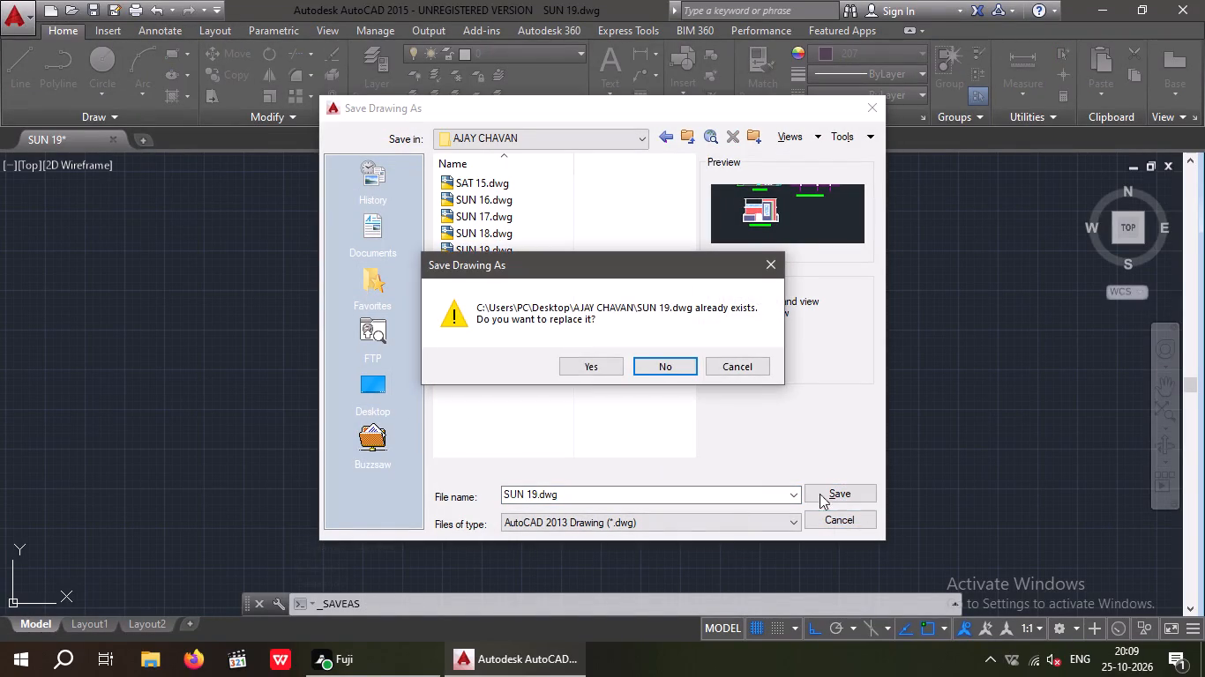
{"action": "left_click", "coordinate": [587, 368]}
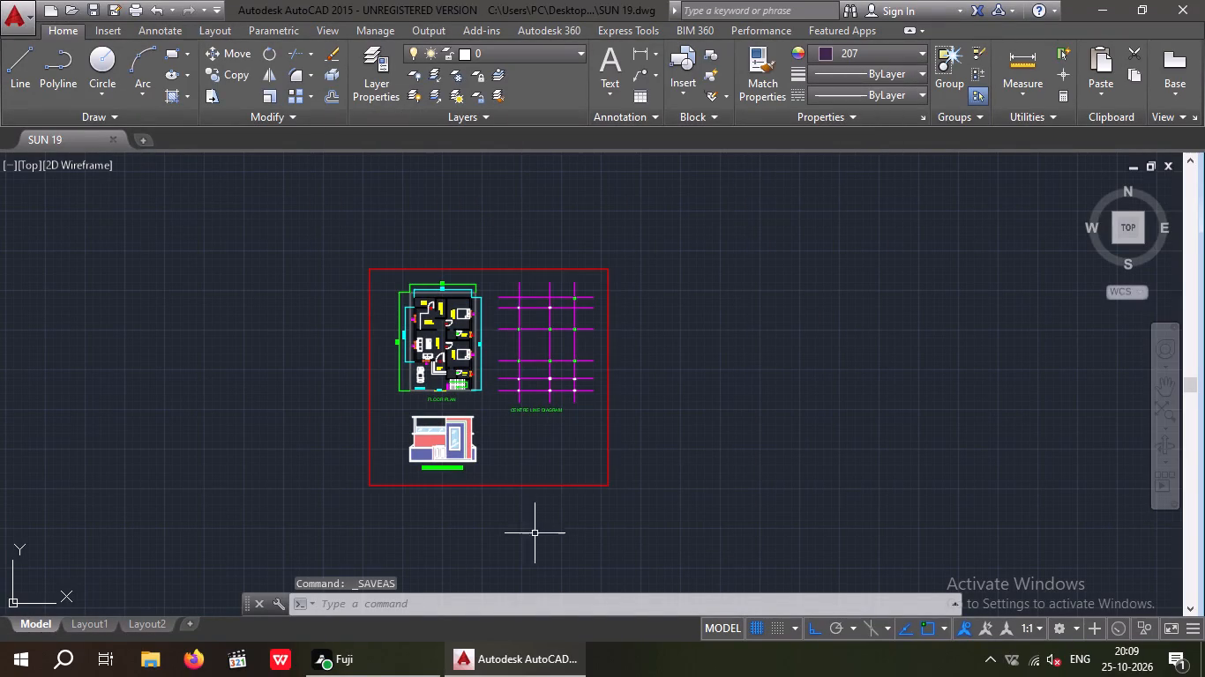
Turn off command log recording with LOGFILEOFF.
{"action": "type", "text": "LO"}
{"action": "key", "text": "g"}
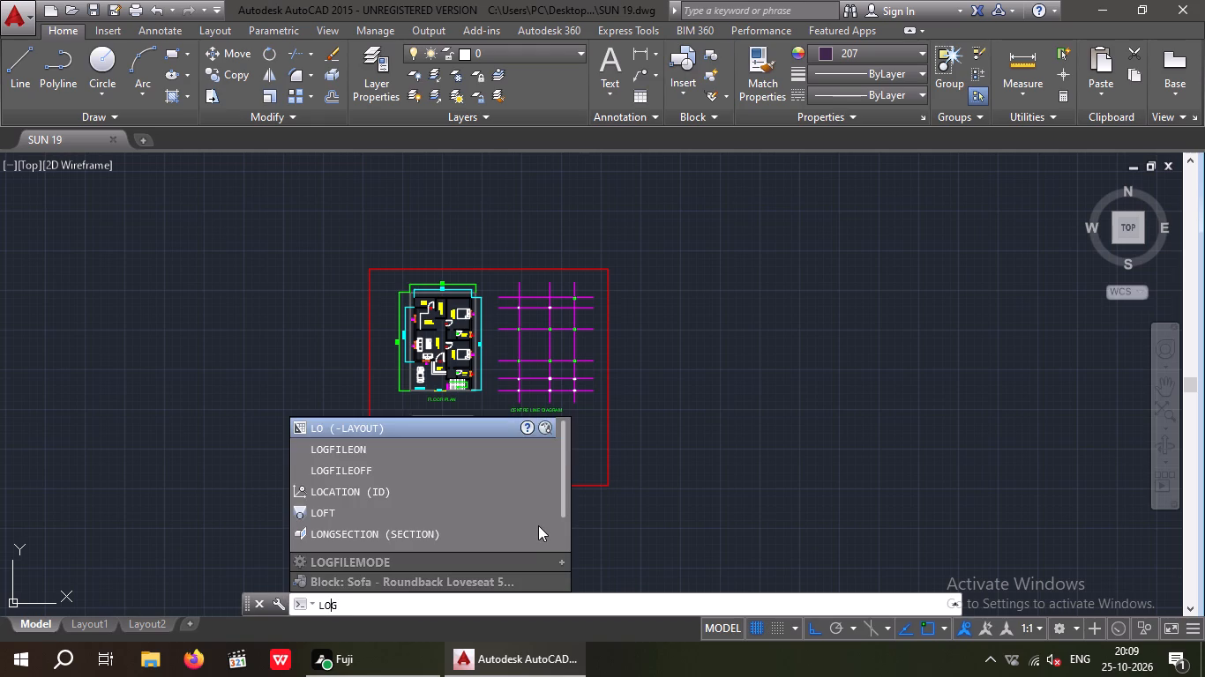
{"action": "left_click", "coordinate": [419, 498]}
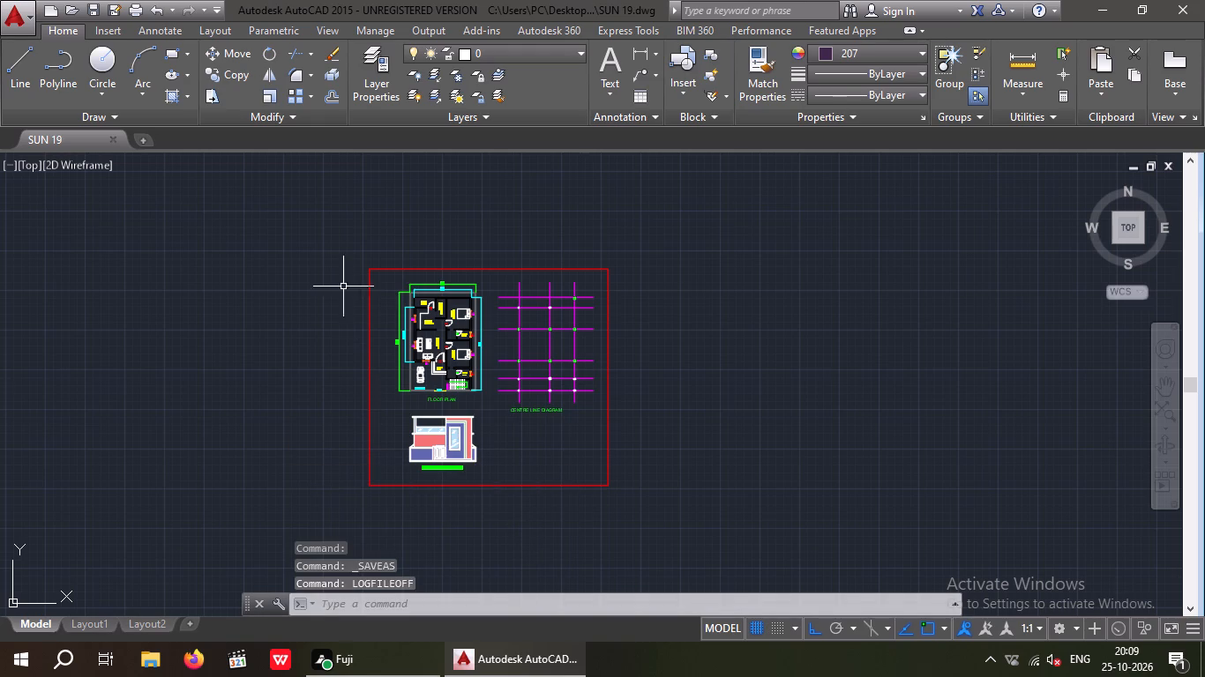
Save the drawing again as SUN 19.dwg in the personal desktop folder, overwriting the existing file.
{"action": "left_click", "coordinate": [20, 17]}
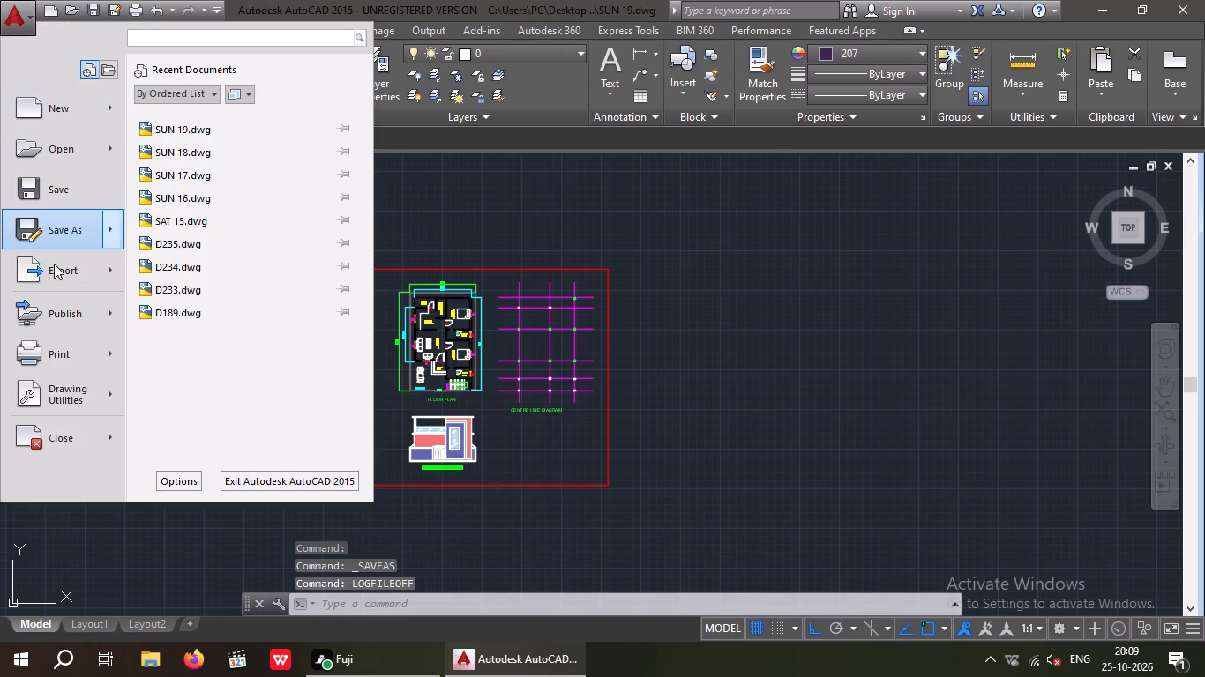
{"action": "left_click", "coordinate": [58, 240]}
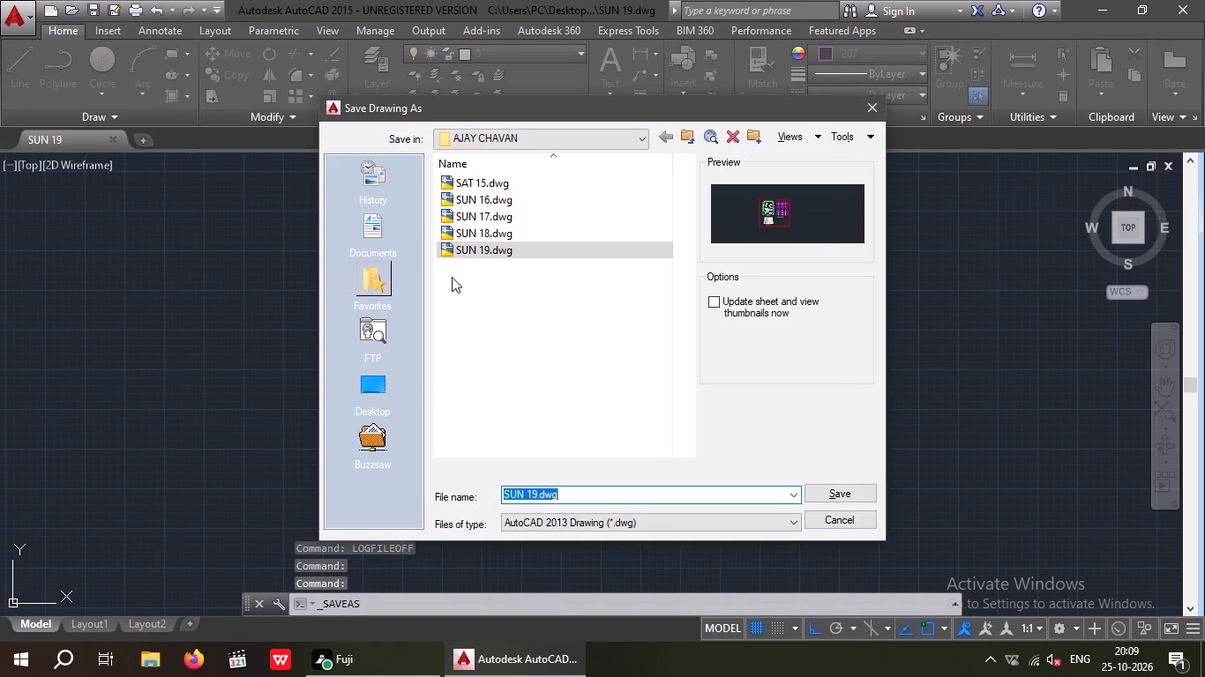
{"action": "double_click", "coordinate": [382, 387]}
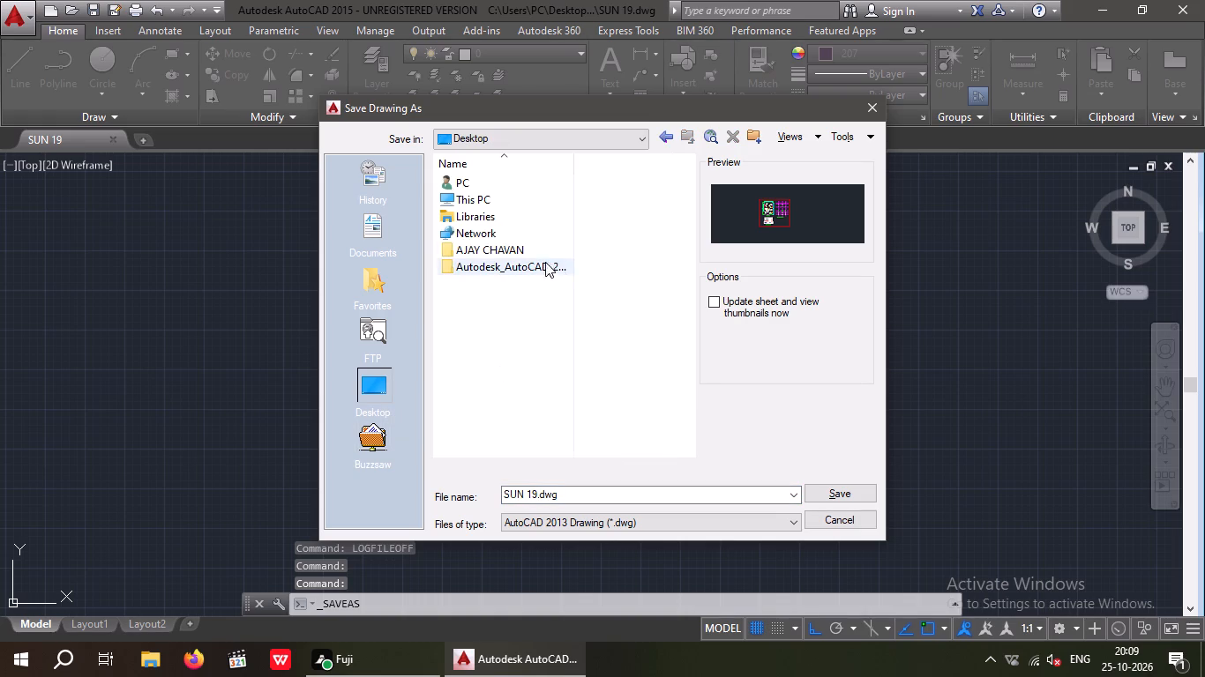
{"action": "double_click", "coordinate": [541, 247]}
{"action": "left_click", "coordinate": [839, 493]}
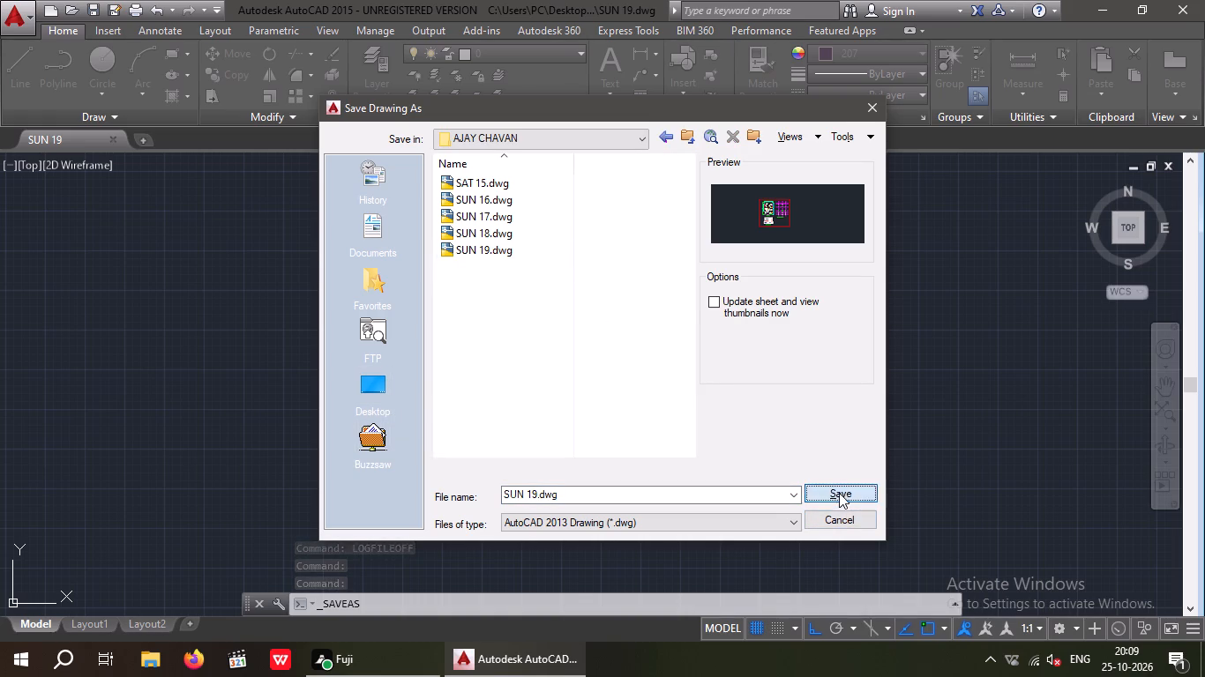
{"action": "left_click", "coordinate": [597, 370]}
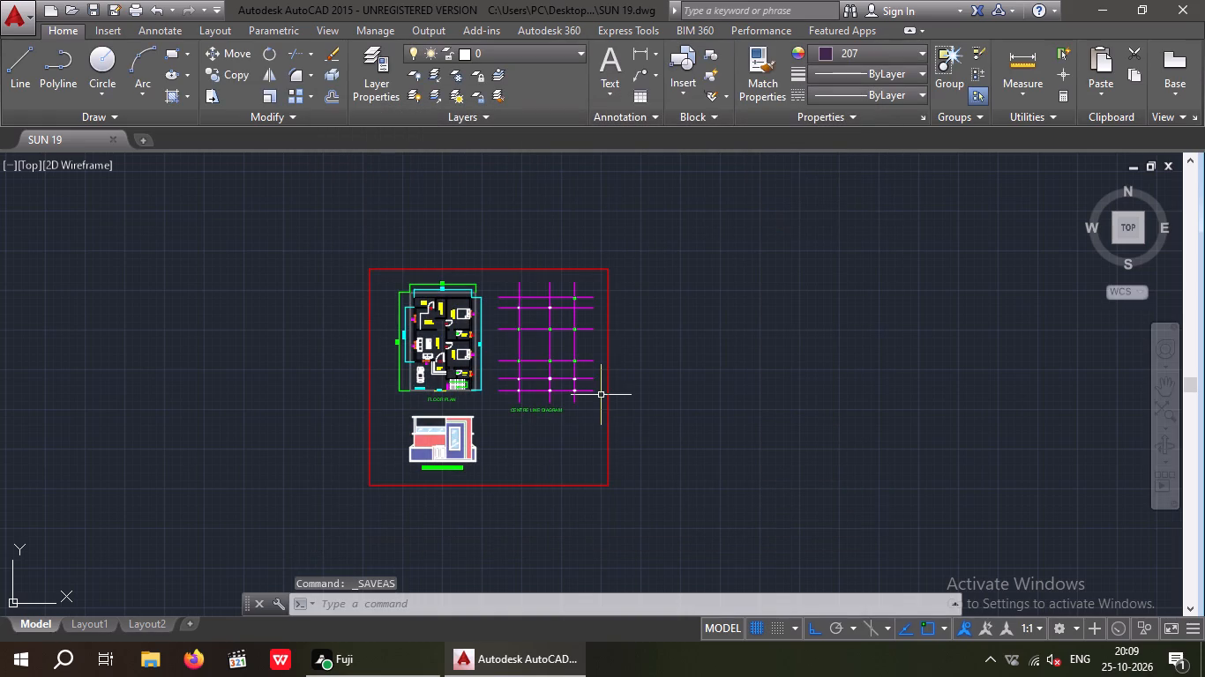
Set up the plot with the previous plot settings and a window plot area matching the red border's corners.
{"action": "key", "text": "ctrl+p"}
{"action": "left_click", "coordinate": [516, 147]}
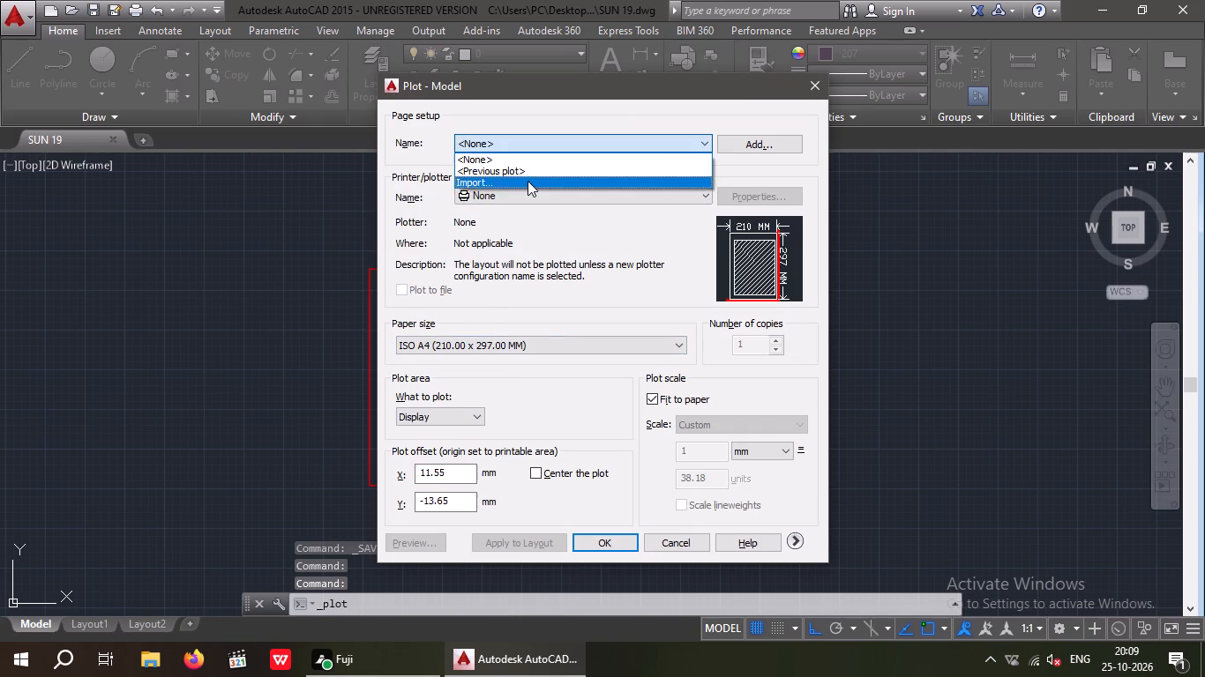
{"action": "left_click", "coordinate": [530, 167]}
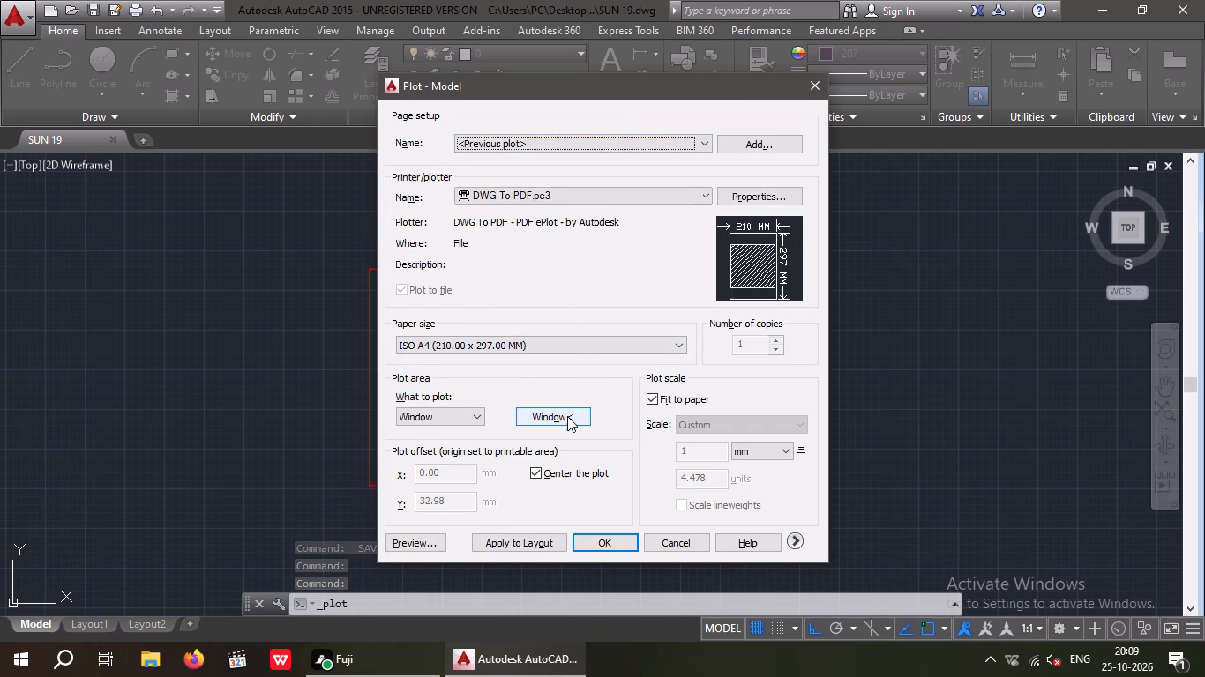
{"action": "left_click", "coordinate": [567, 416]}
{"action": "left_click_drag", "start_coordinate": [370, 265], "coordinate": [381, 274]}
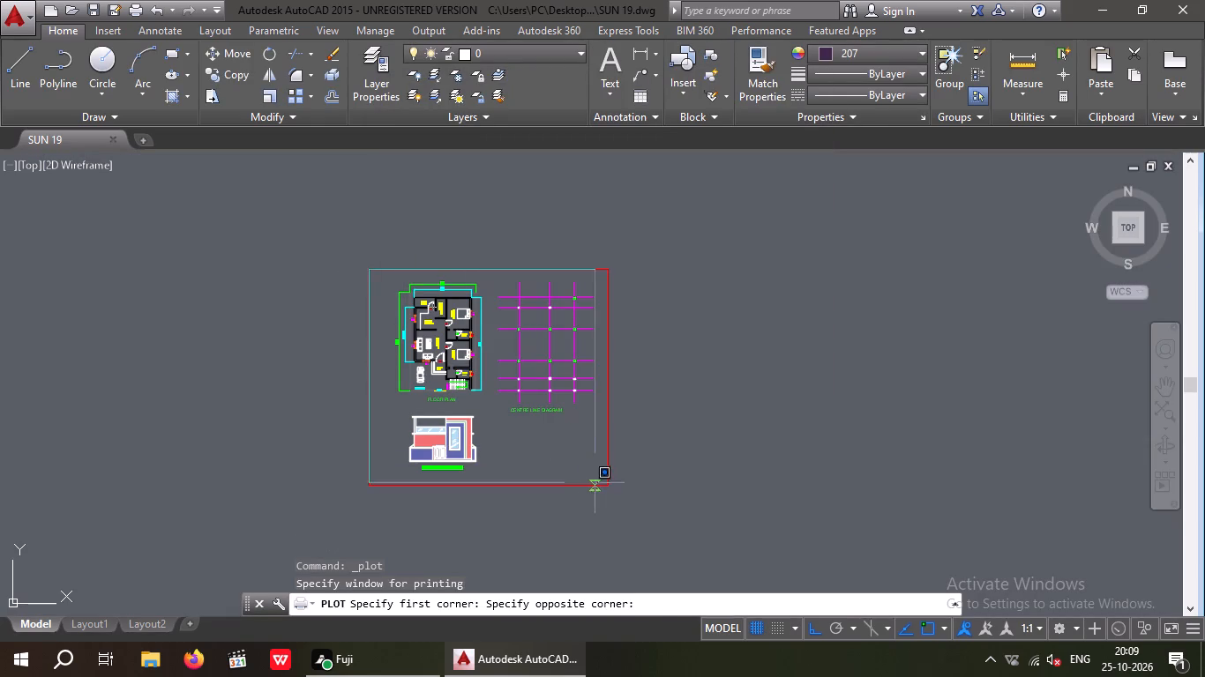
{"action": "left_click", "coordinate": [610, 487]}
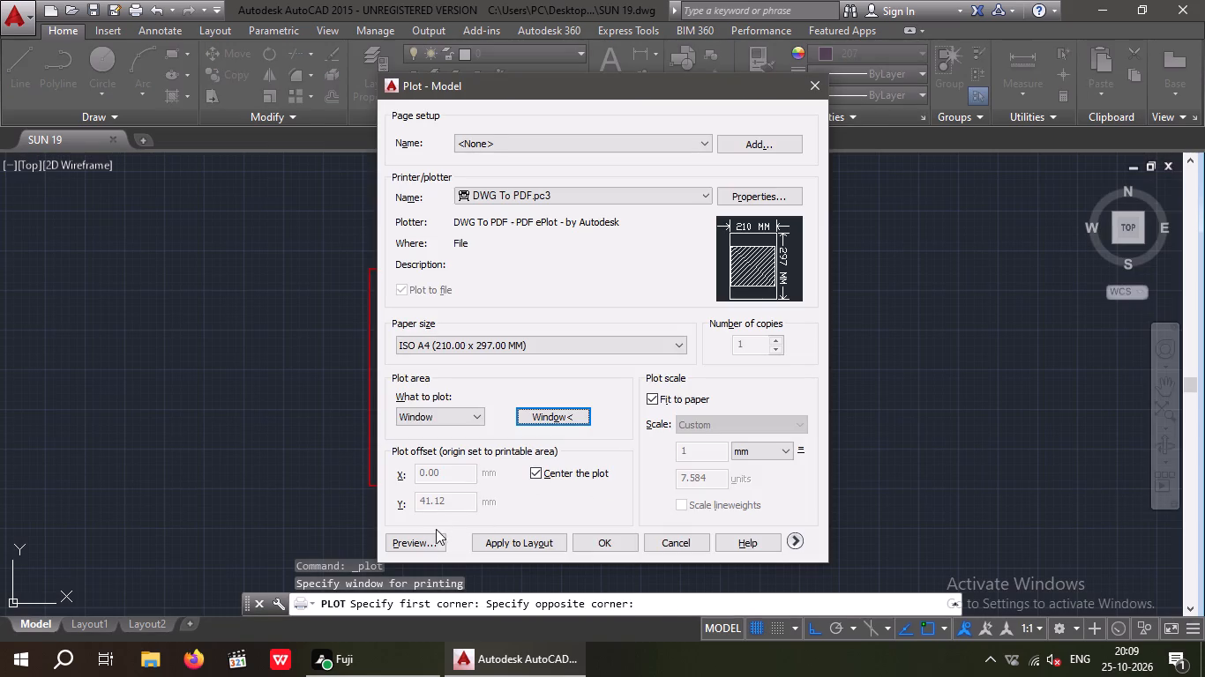
Preview the plot and output it as SUN 19-Model.pdf in the personal folder on the desktop.
{"action": "left_click", "coordinate": [422, 545]}
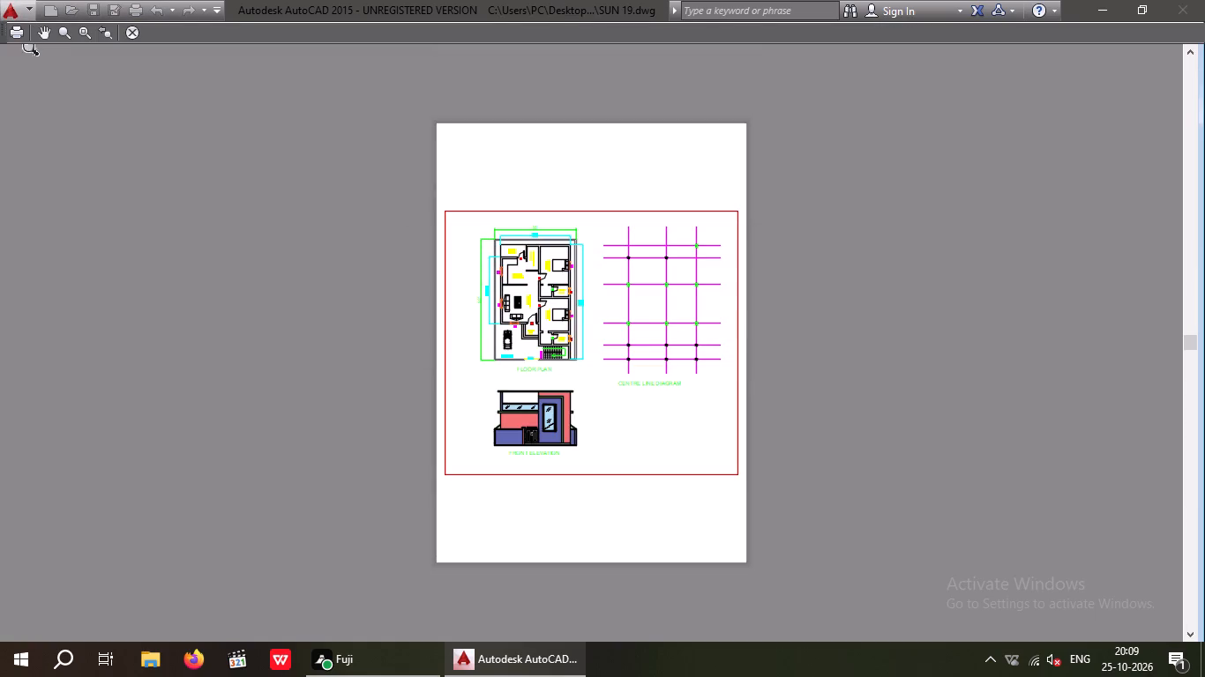
{"action": "left_click", "coordinate": [20, 32]}
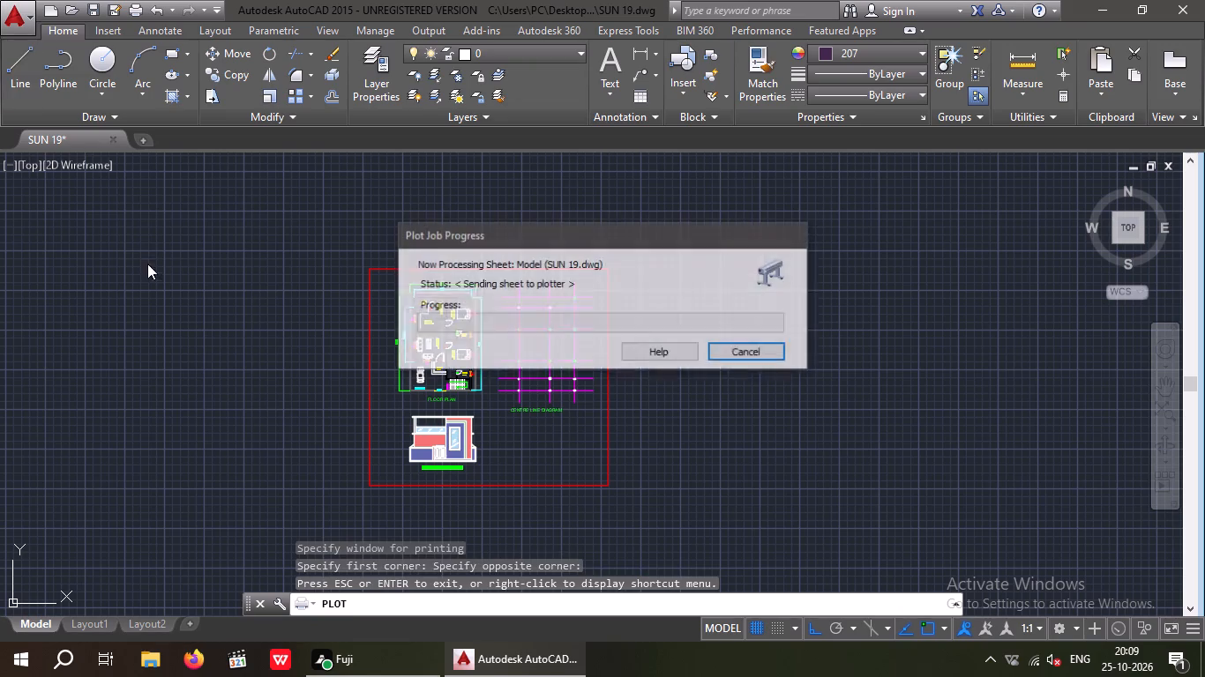
{"action": "double_click", "coordinate": [368, 354]}
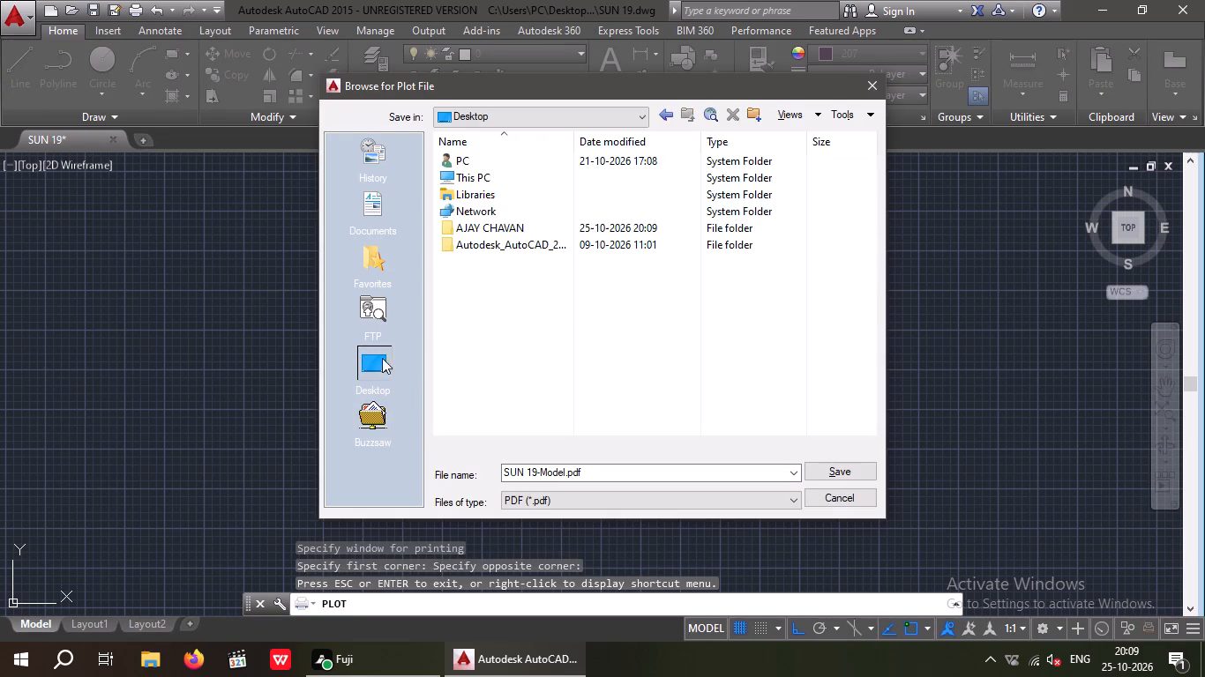
{"action": "double_click", "coordinate": [507, 227]}
{"action": "left_click", "coordinate": [510, 228]}
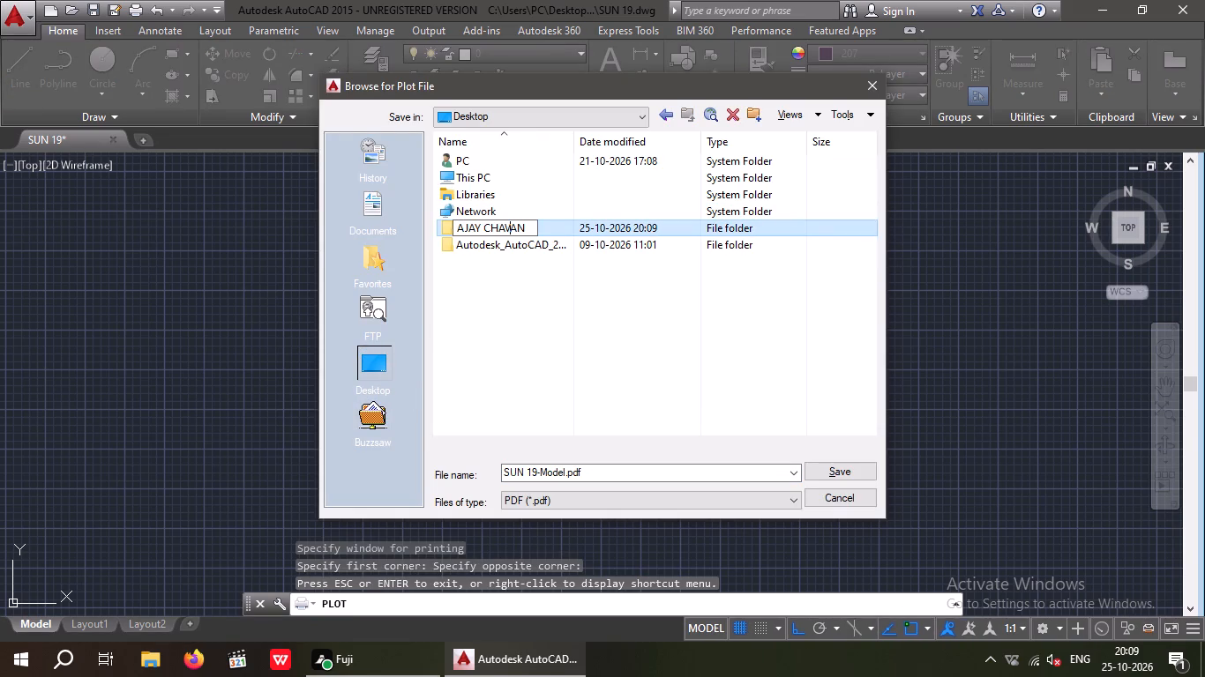
{"action": "double_click", "coordinate": [548, 231]}
{"action": "double_click", "coordinate": [550, 227]}
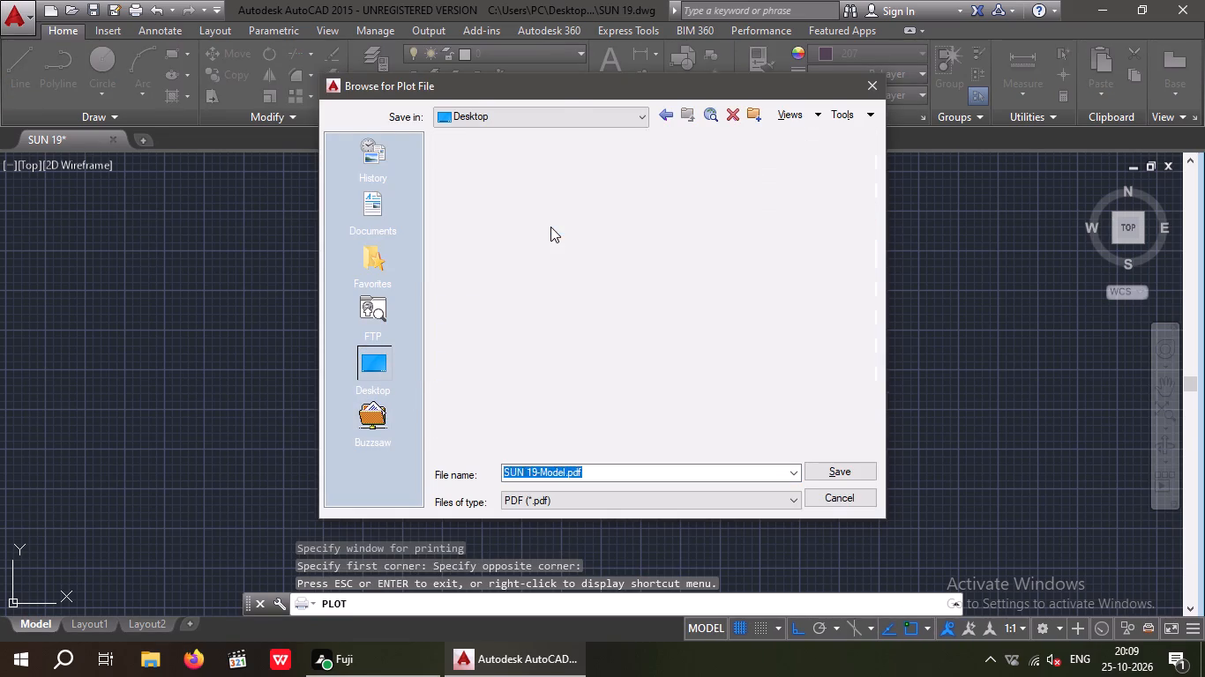
{"action": "left_click", "coordinate": [850, 474]}
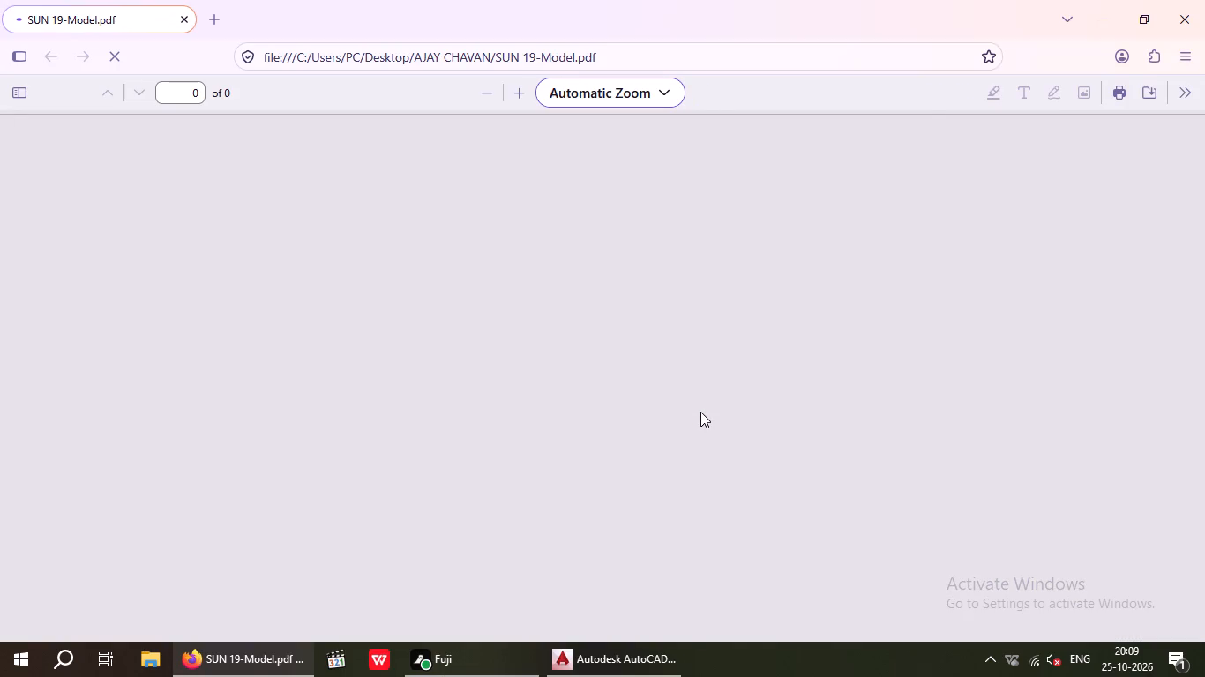
Check the floor plan, centre line diagram and front elevation in the plotted PDF in Firefox, and close the browser.
{"action": "scroll", "coordinate": [705, 365], "scroll_direction": "down", "scroll_amount": 3}
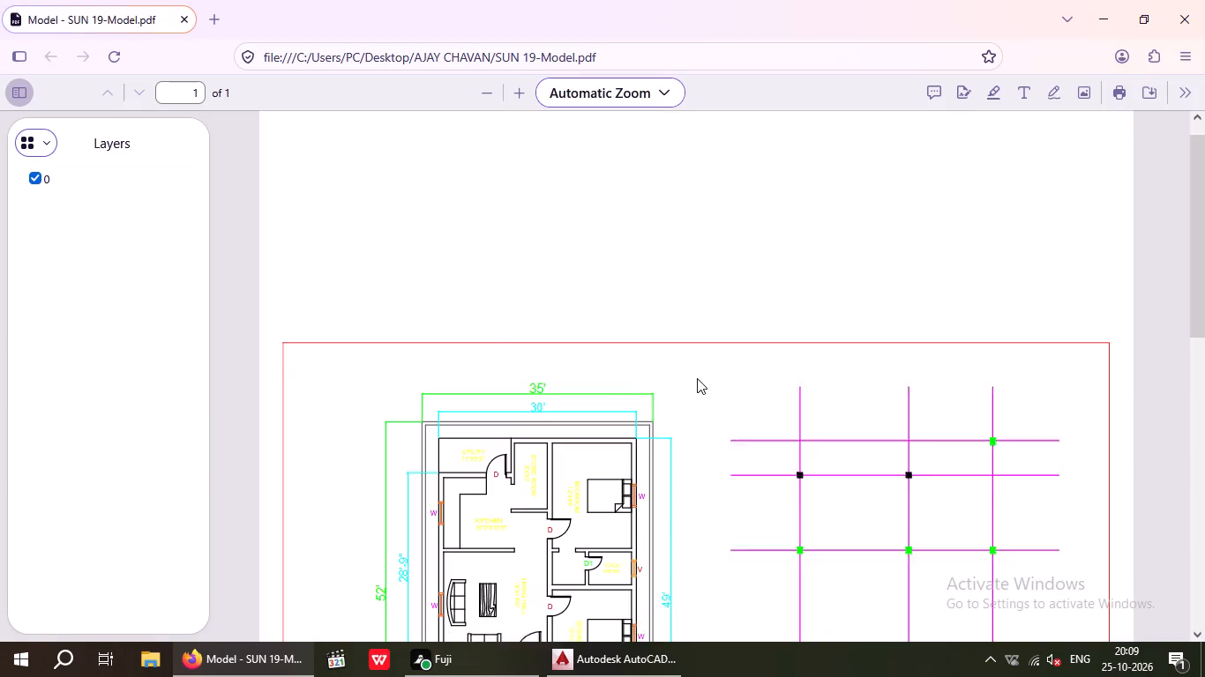
{"action": "scroll", "coordinate": [697, 378], "scroll_direction": "down", "scroll_amount": 6}
{"action": "scroll", "coordinate": [701, 400], "scroll_direction": "up", "scroll_amount": 4}
{"action": "middle_click_drag", "start_coordinate": [675, 423], "coordinate": [600, 460]}
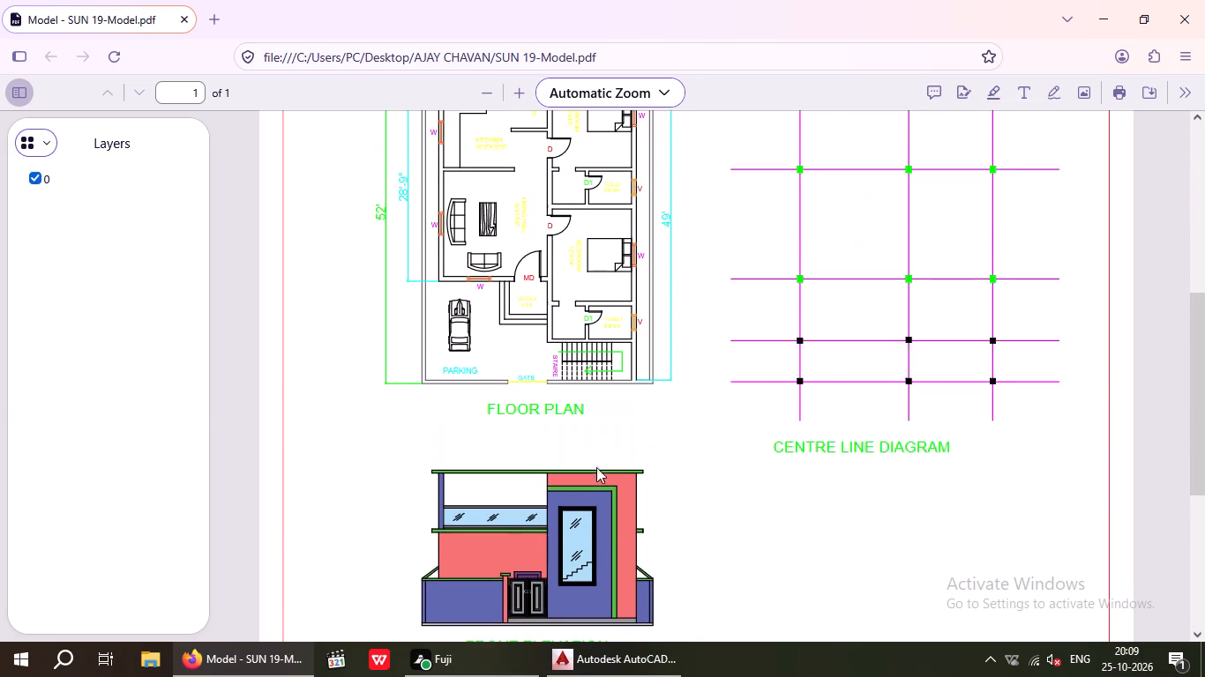
{"action": "left_click", "coordinate": [1194, 21]}
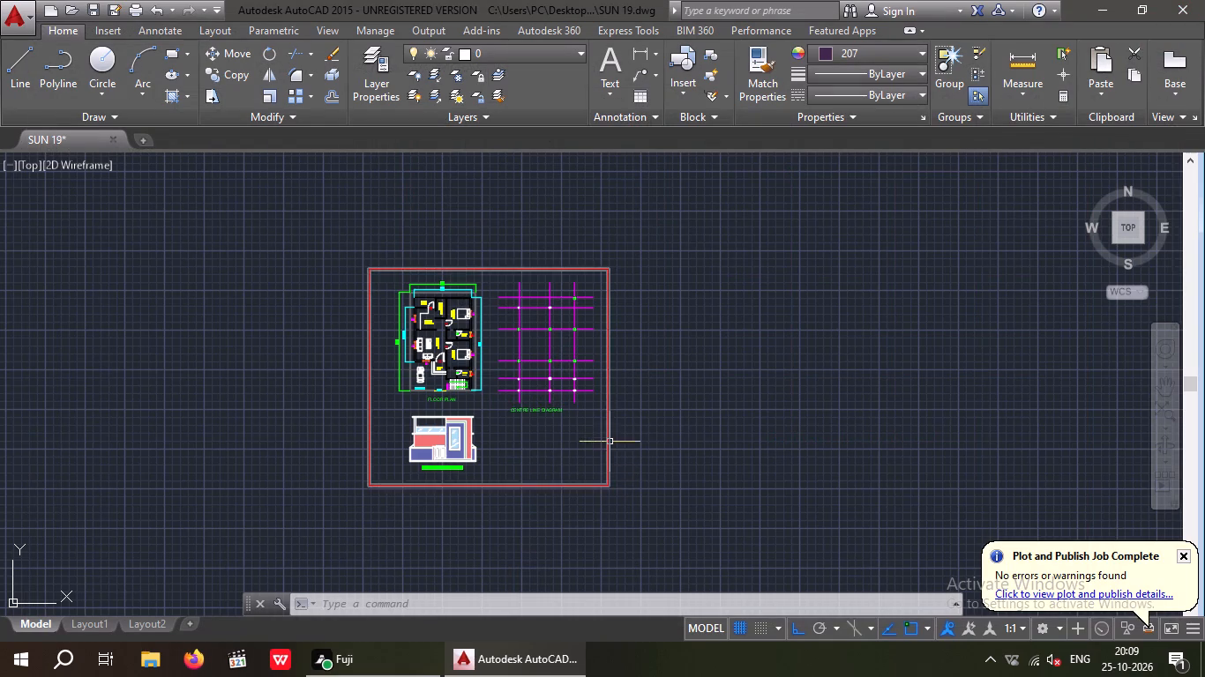
Save the drawing and close AutoCAD.
{"action": "key", "text": "ctrl+s"}
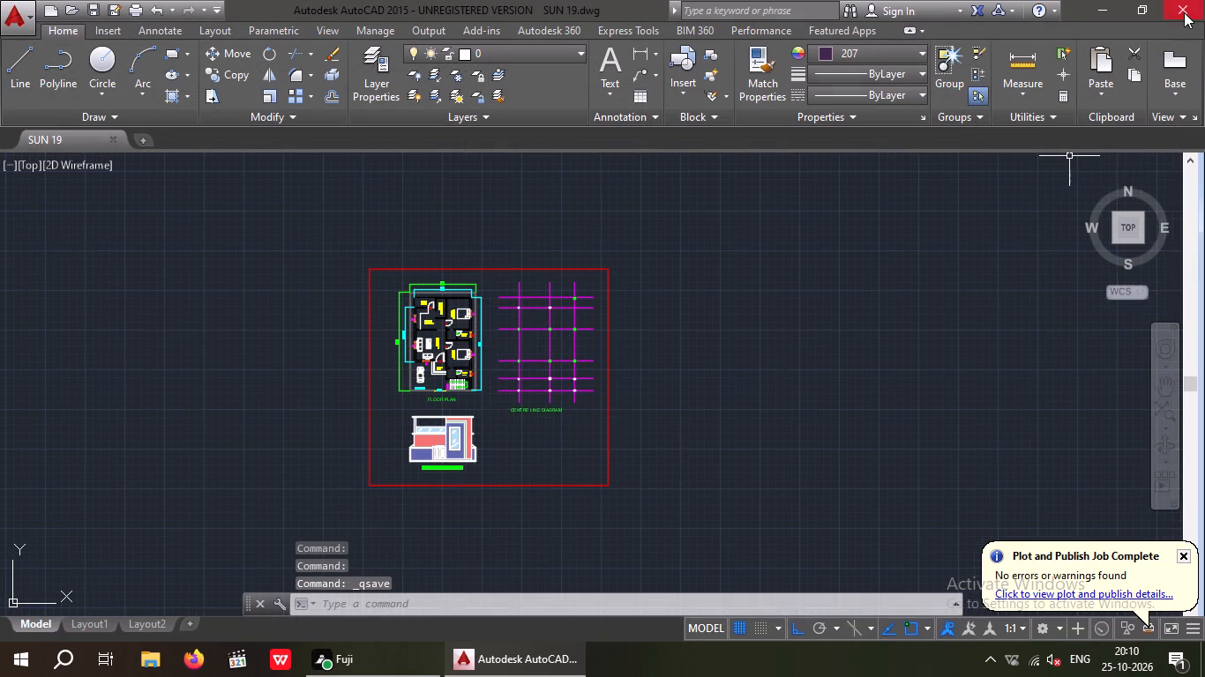
{"action": "left_click", "coordinate": [1184, 12]}
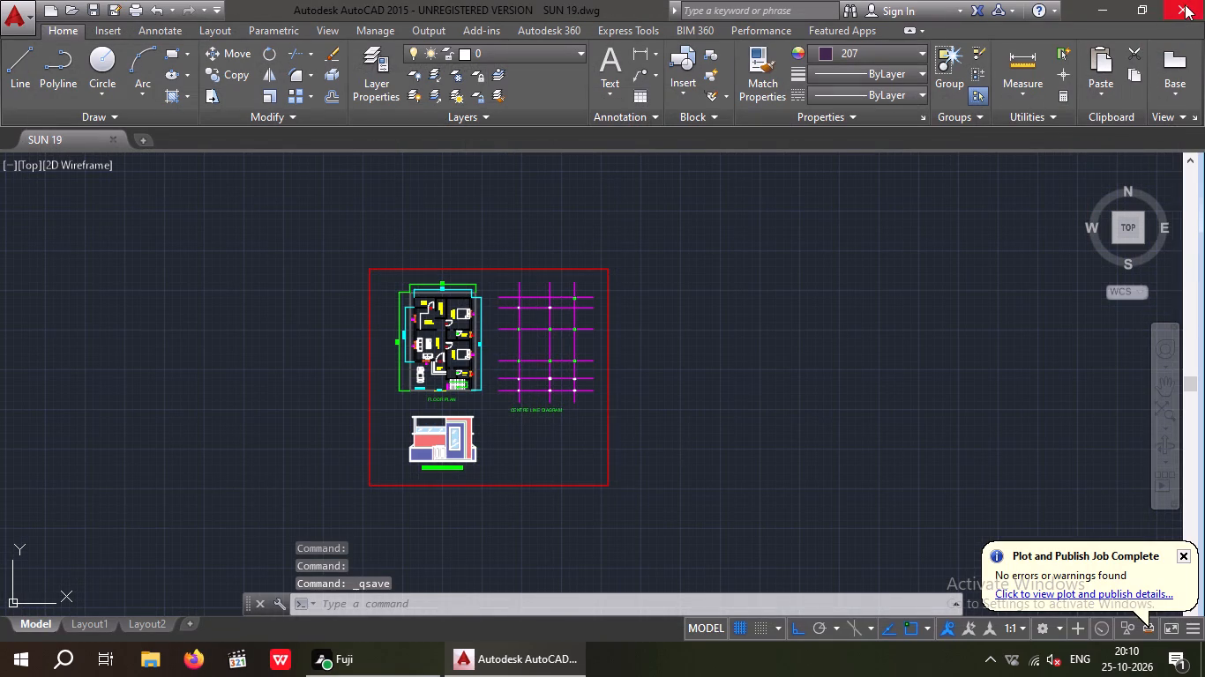